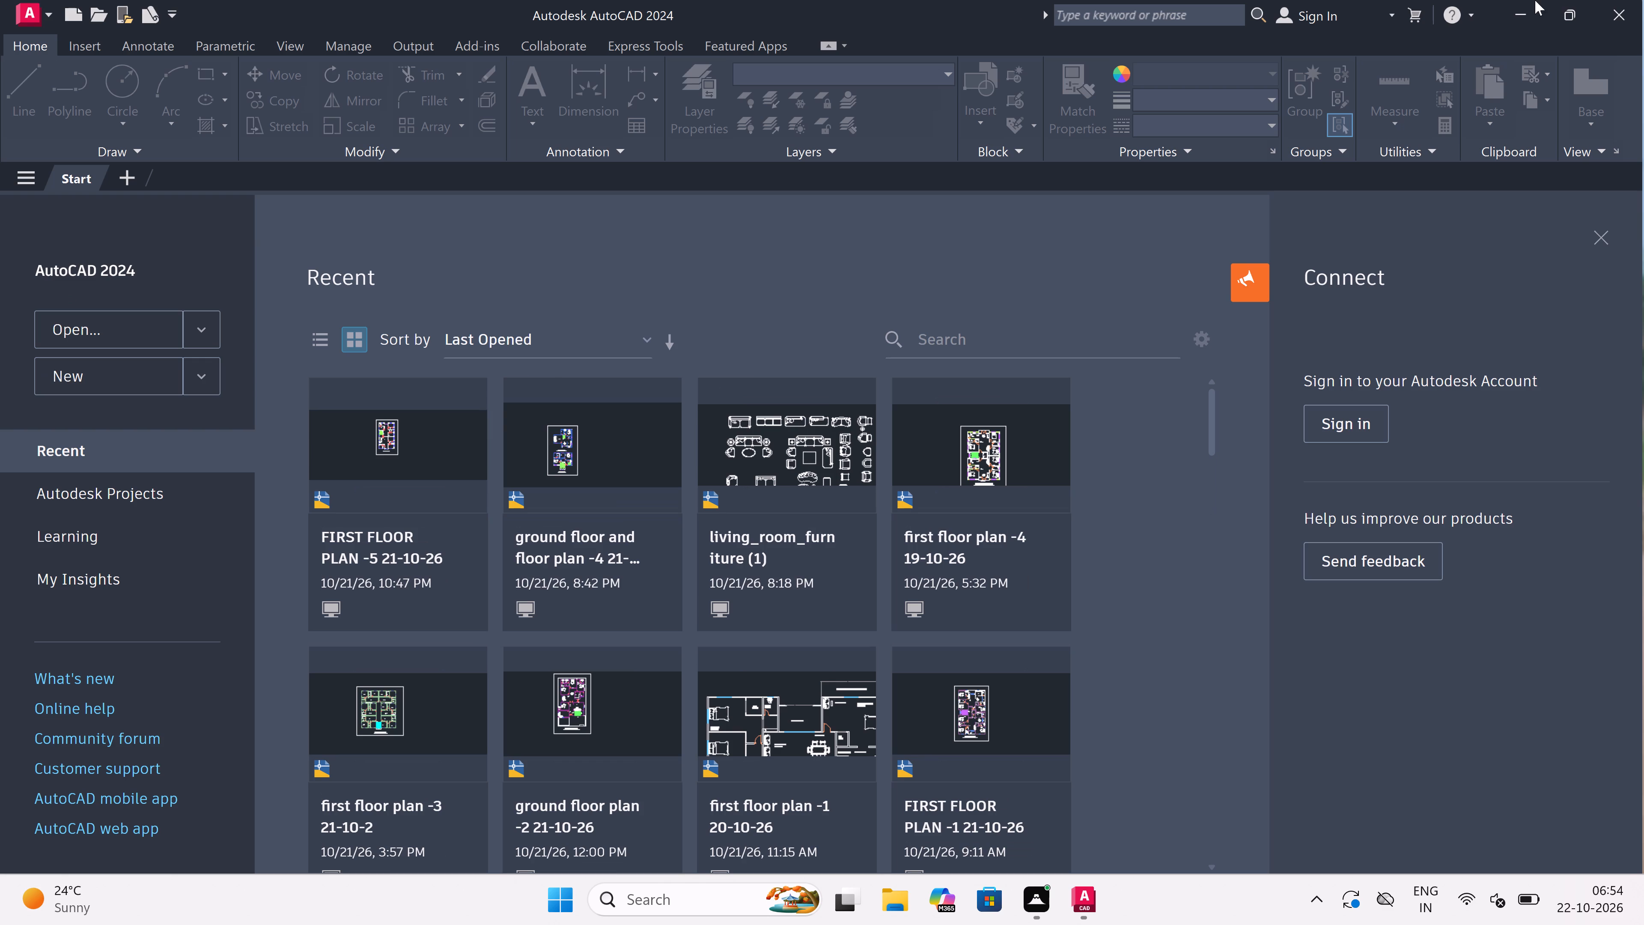
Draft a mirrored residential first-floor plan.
Start a new drawing.
{"action": "double_click", "coordinate": [152, 375]}
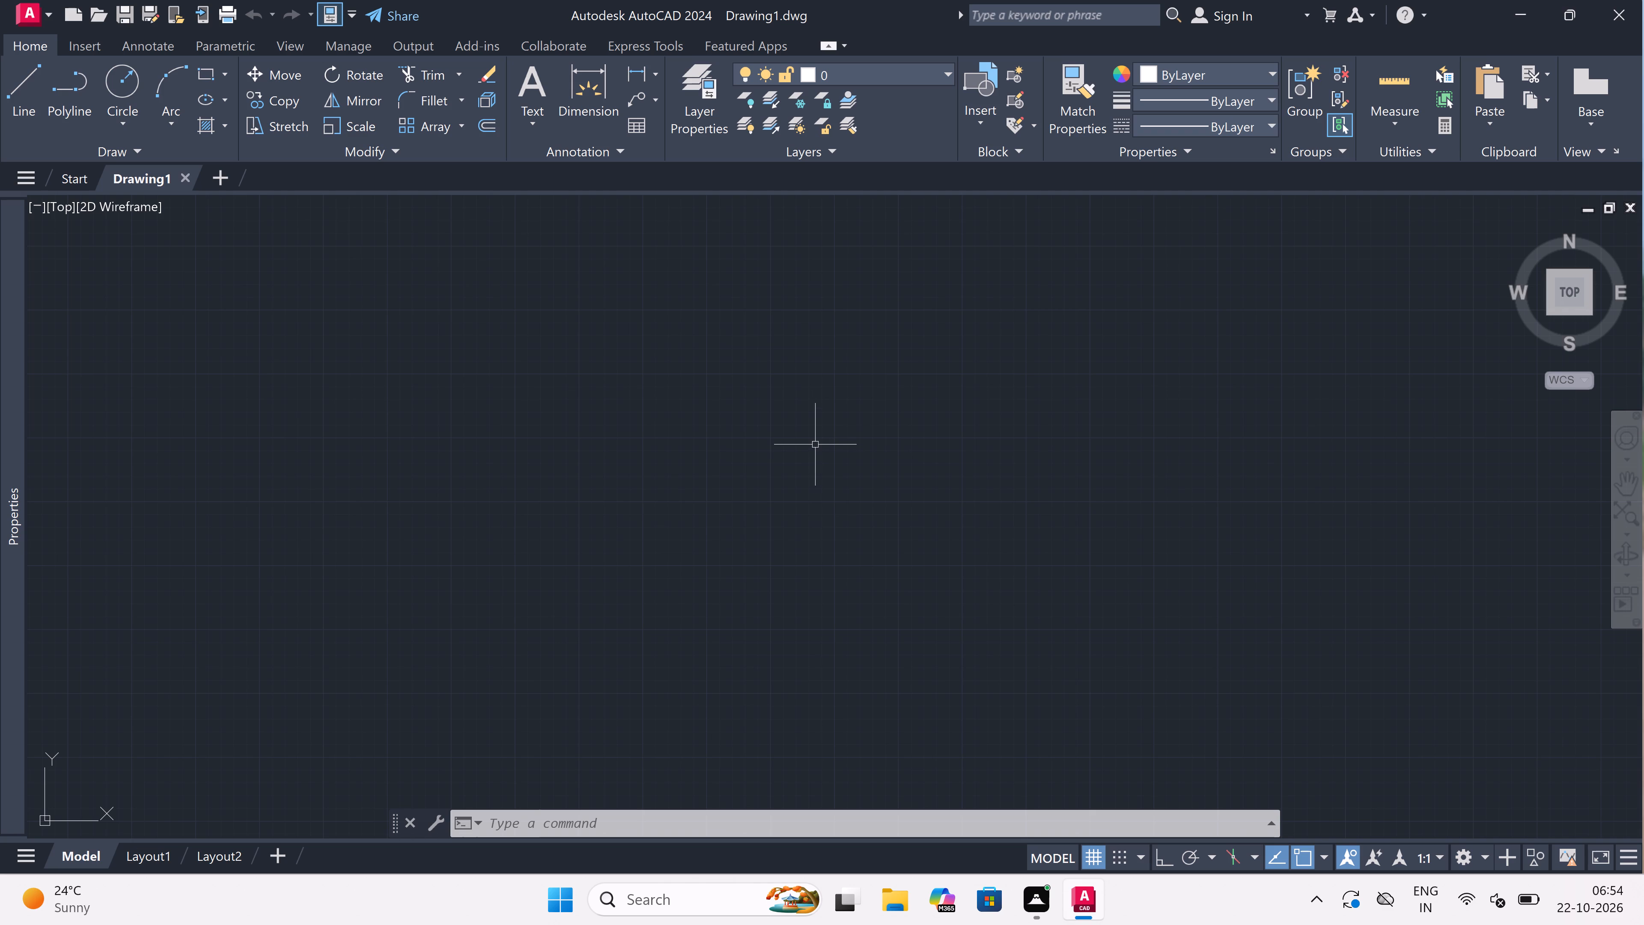
Set the drawing units to Engineering length with 0'-0" precision and Inches as the insertion scale.
{"action": "type", "text": "um"}
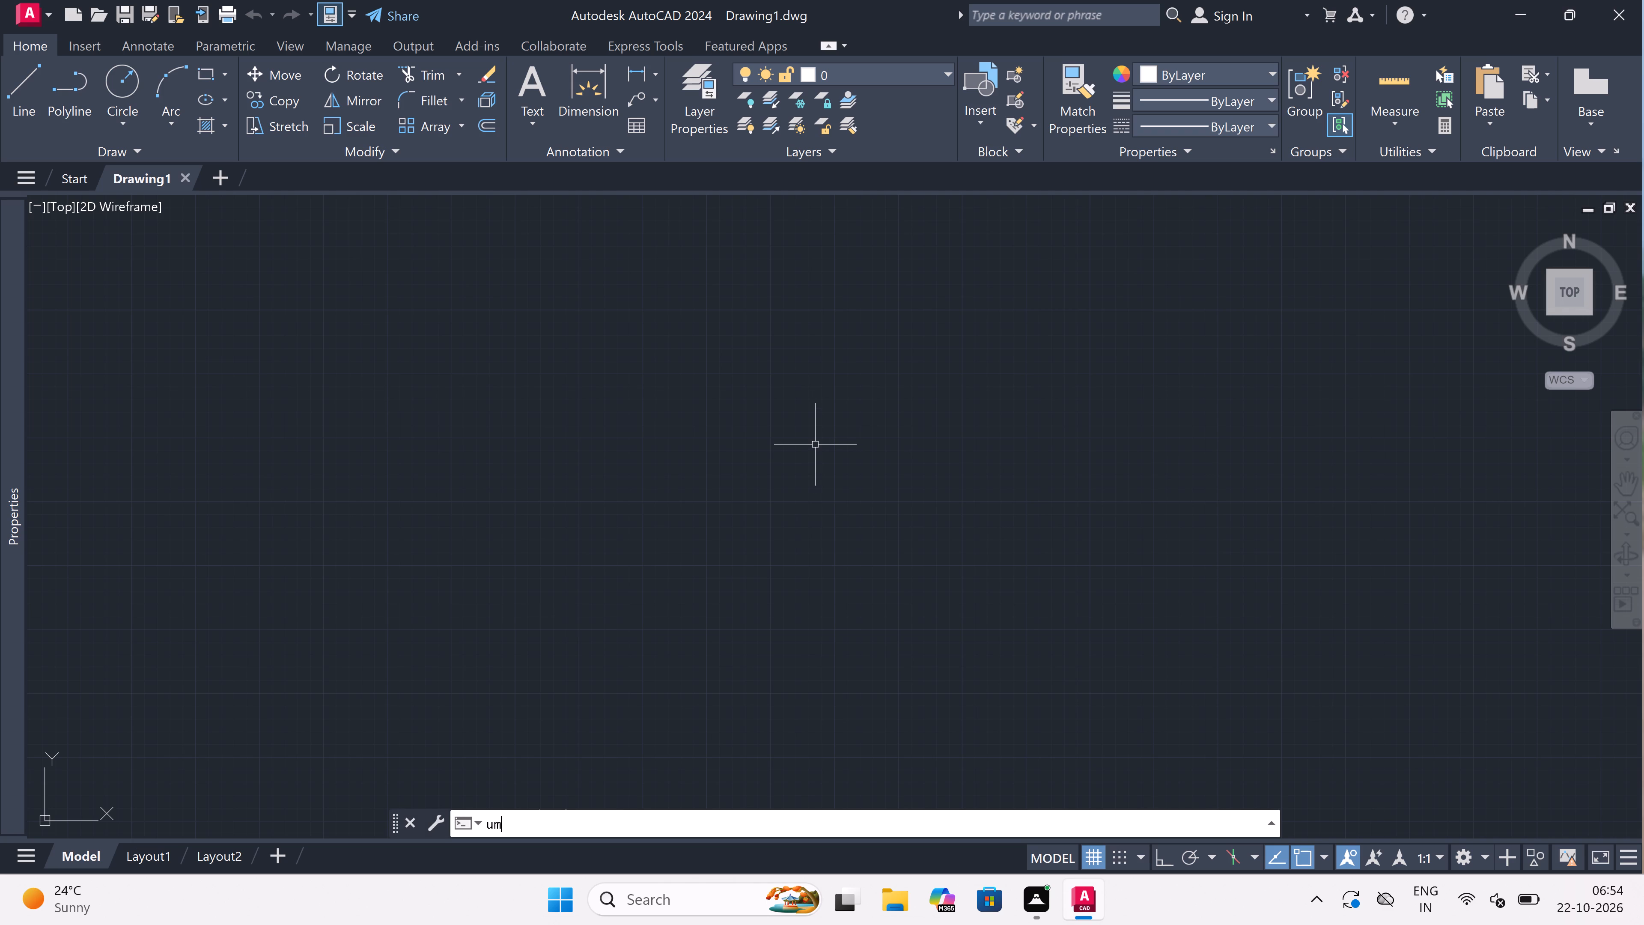
{"action": "key", "text": "BackSpace"}
{"action": "type", "text": "n"}
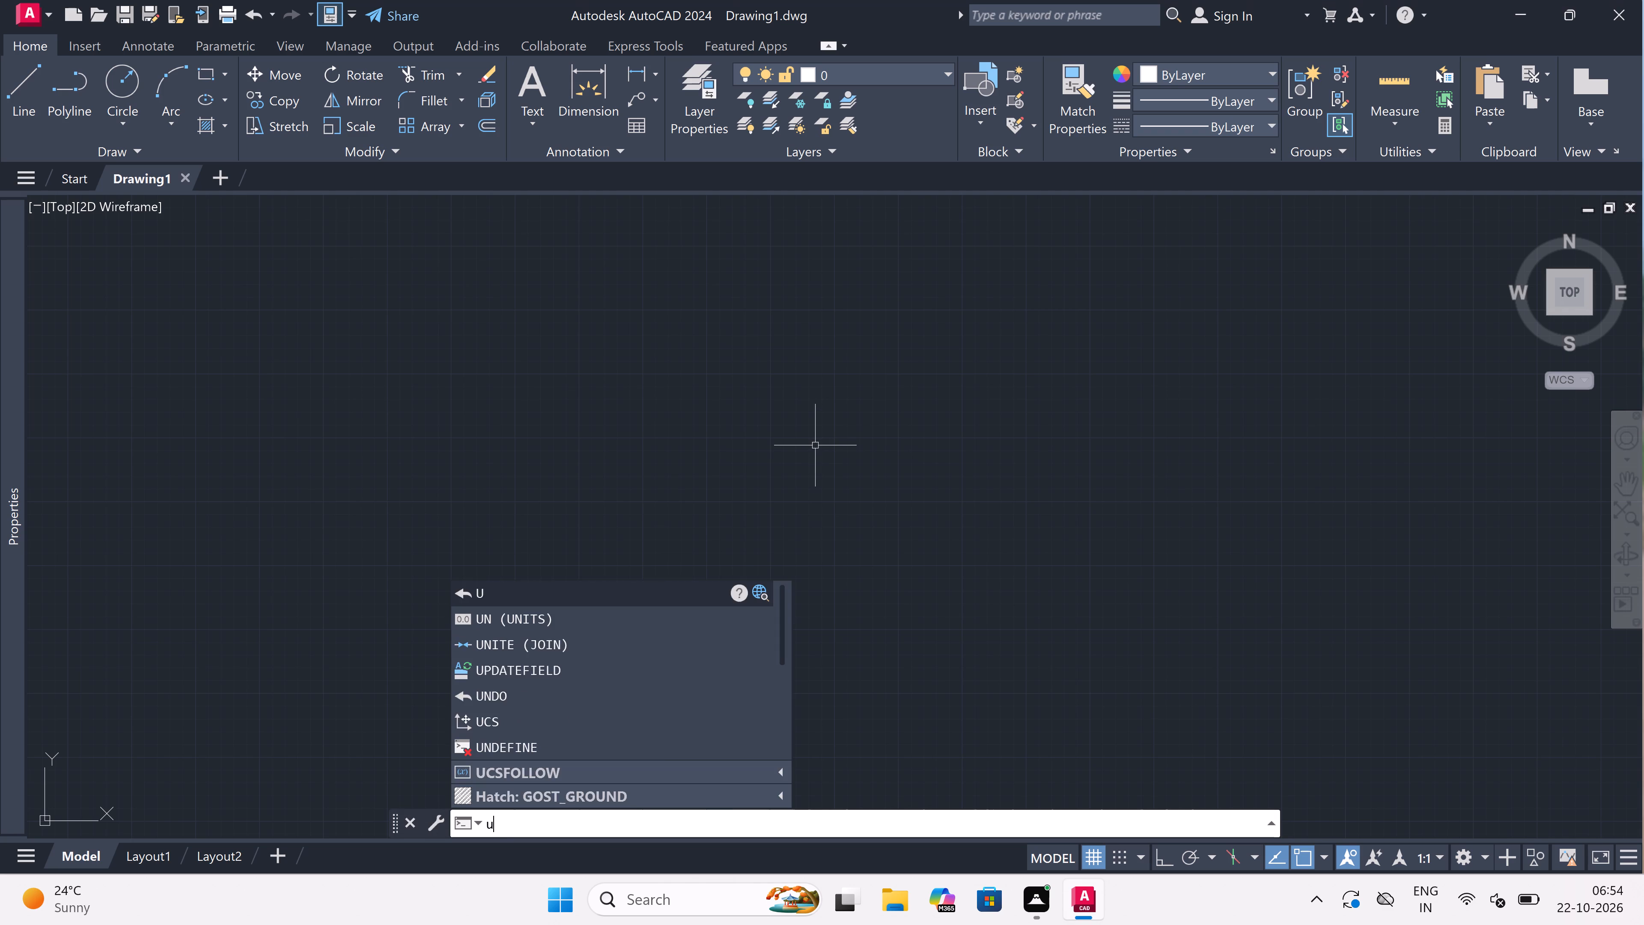
{"action": "key", "text": "space"}
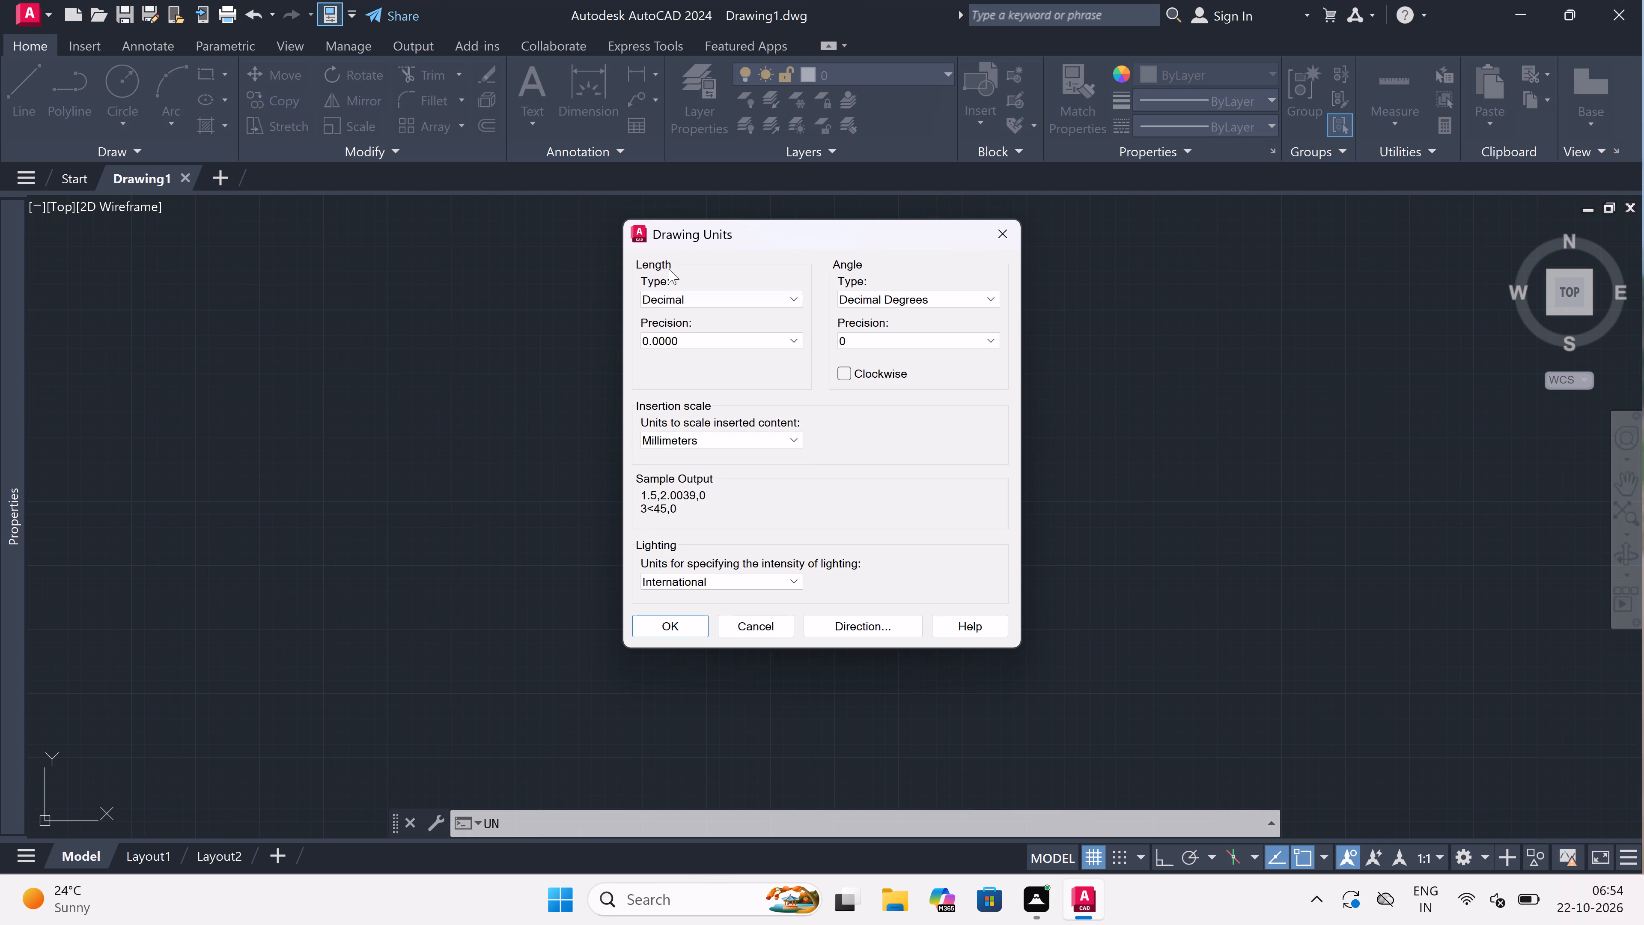
{"action": "left_click", "coordinate": [719, 299]}
{"action": "left_click", "coordinate": [720, 336]}
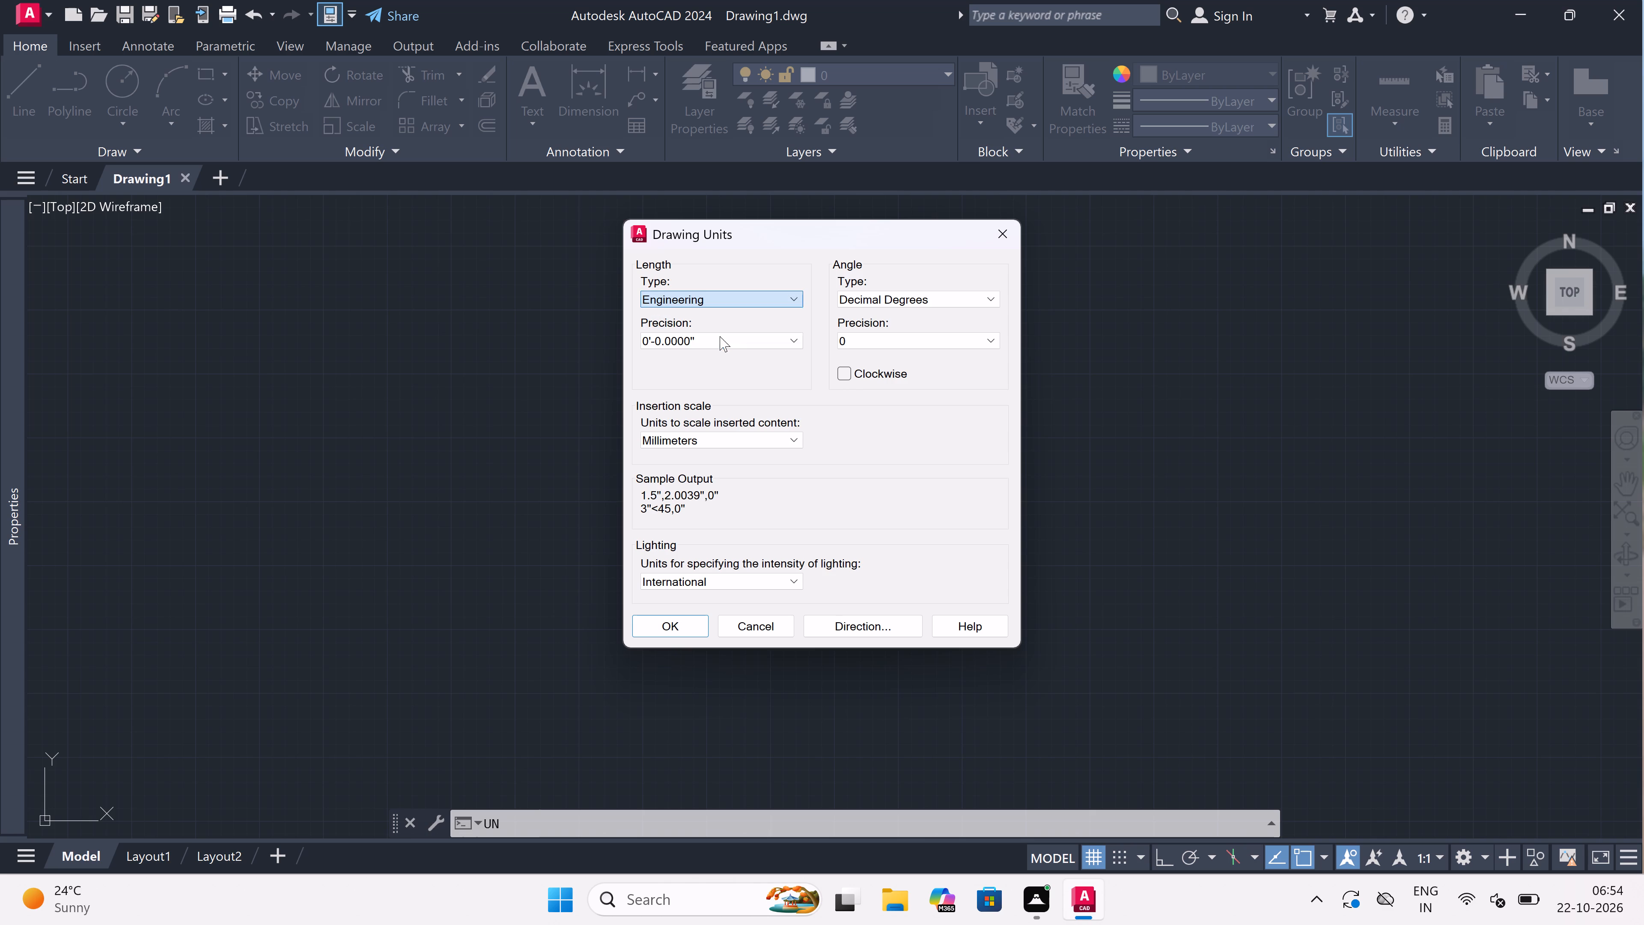
{"action": "left_click_drag", "start_coordinate": [714, 344], "coordinate": [708, 345]}
{"action": "double_click", "coordinate": [708, 361]}
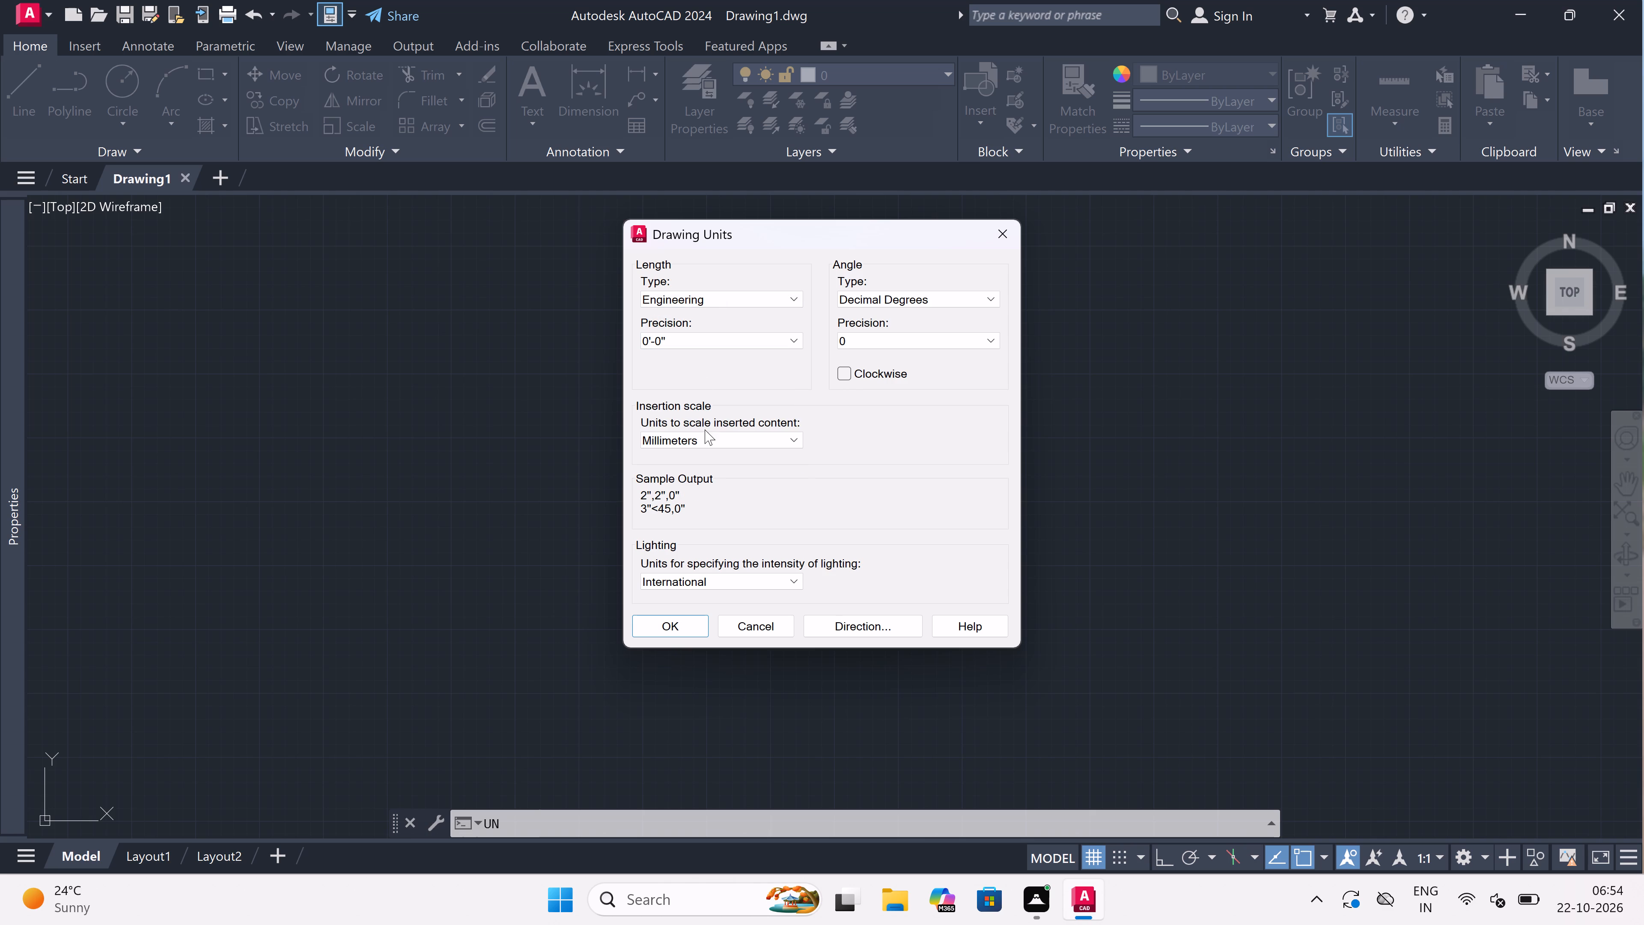
{"action": "left_click", "coordinate": [707, 437]}
{"action": "left_click", "coordinate": [704, 474]}
{"action": "left_click", "coordinate": [688, 623]}
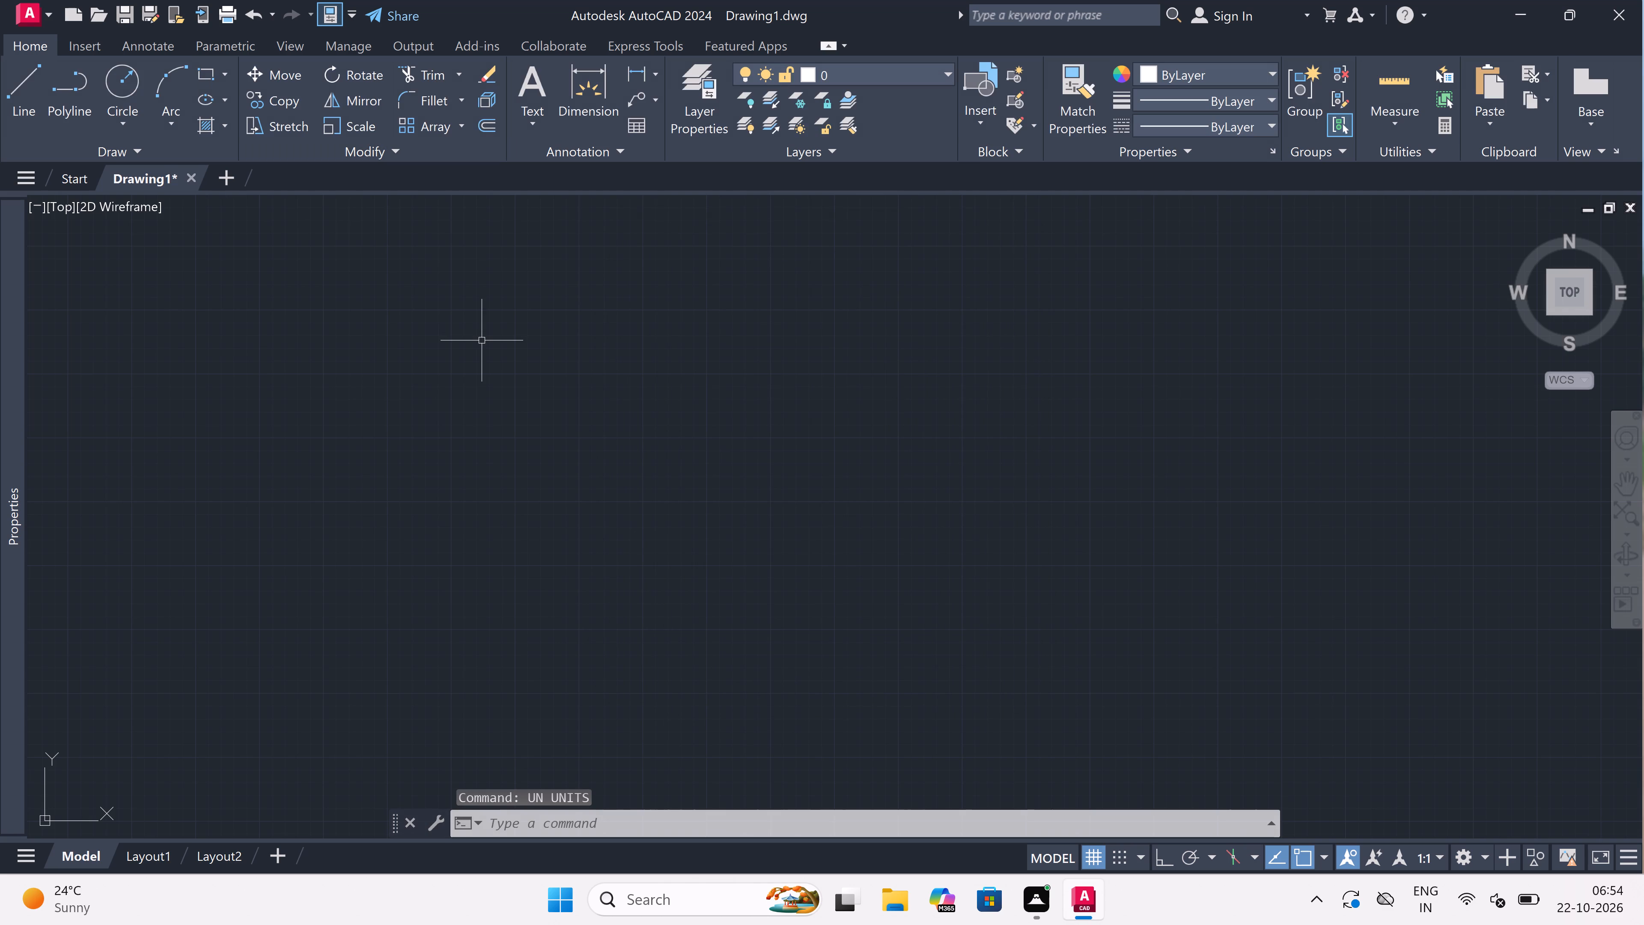
Draw a horizontal and a vertical construction line (XLINE) through one common point, with Ortho on.
{"action": "type", "text": "xl"}
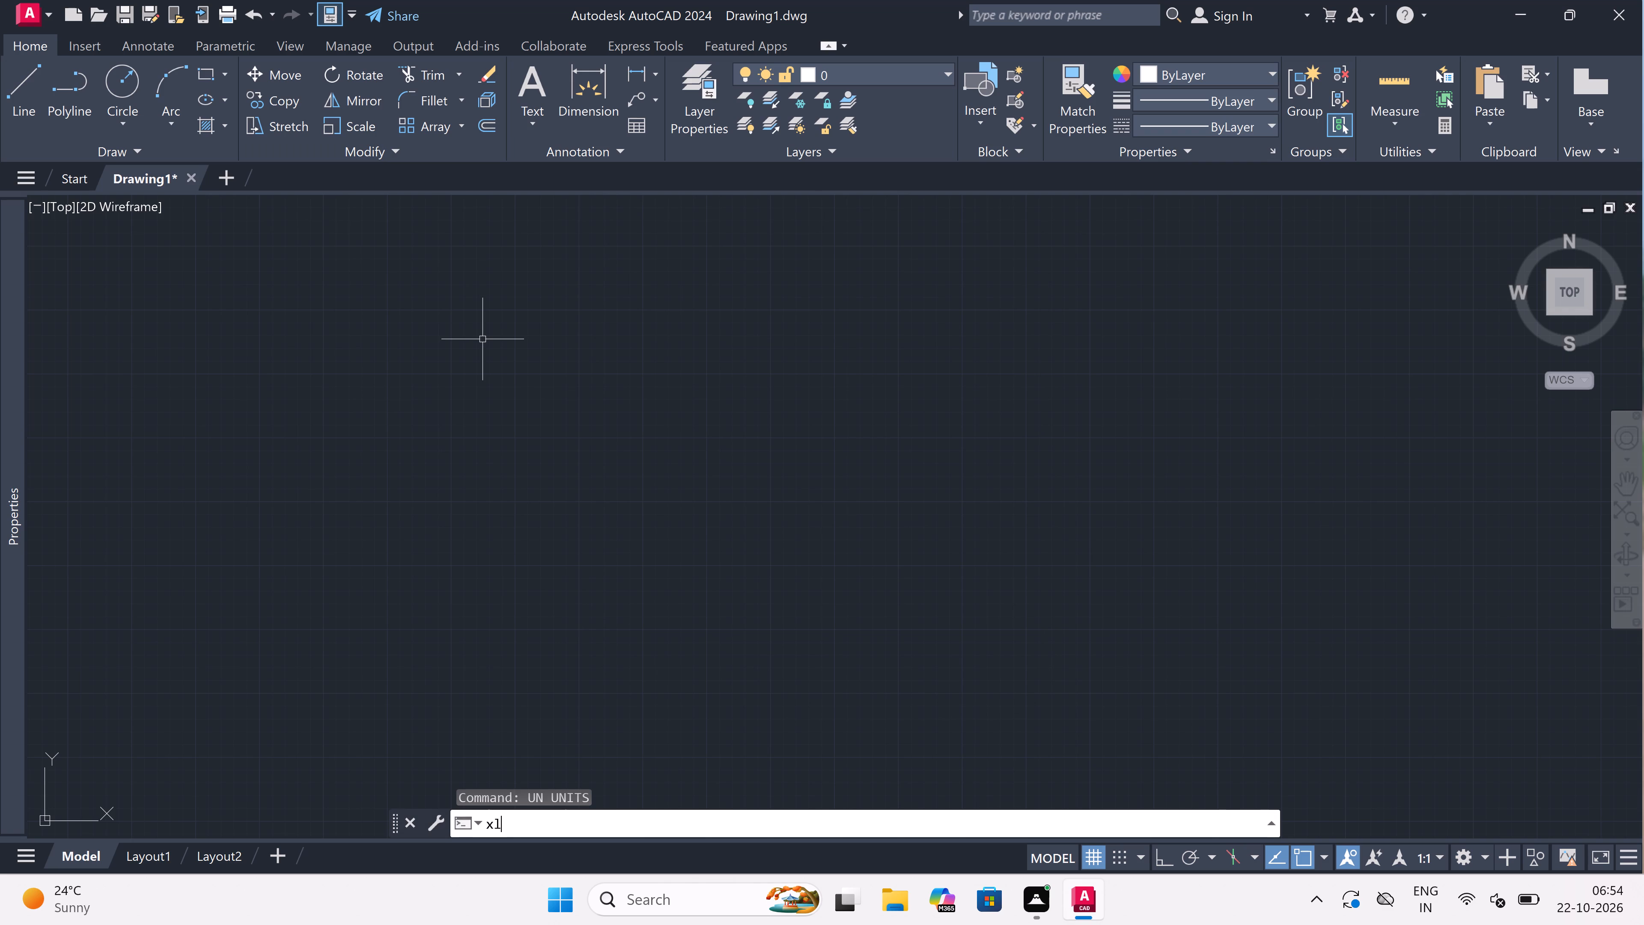
{"action": "key", "text": "space"}
{"action": "left_click", "coordinate": [482, 341]}
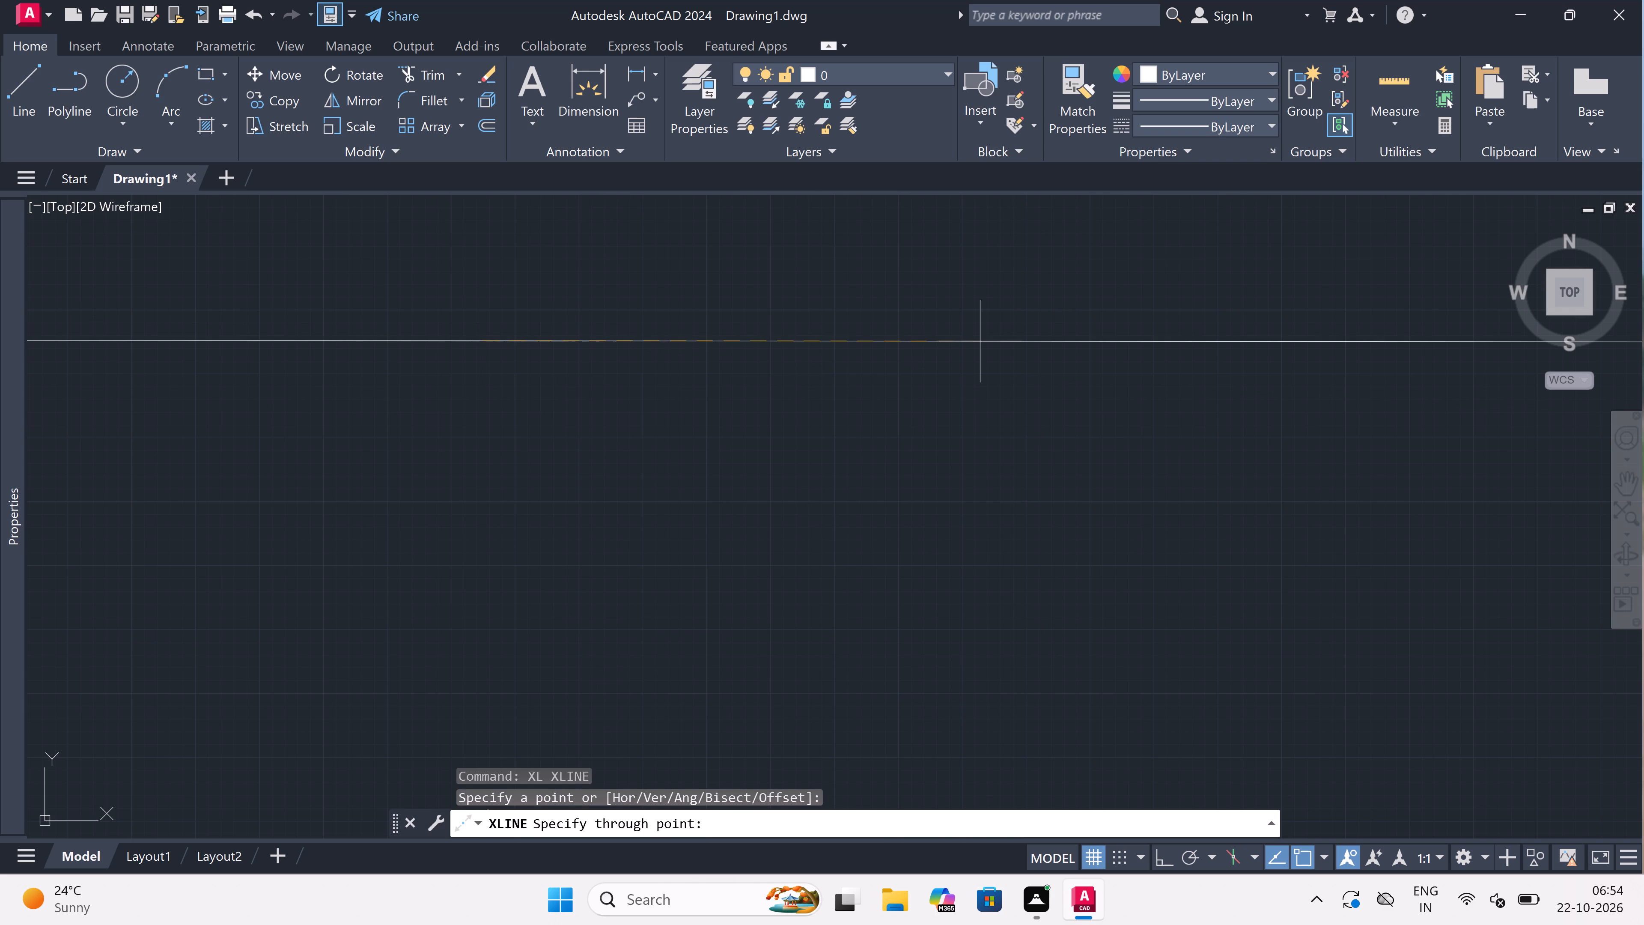
{"action": "key", "text": "F8"}
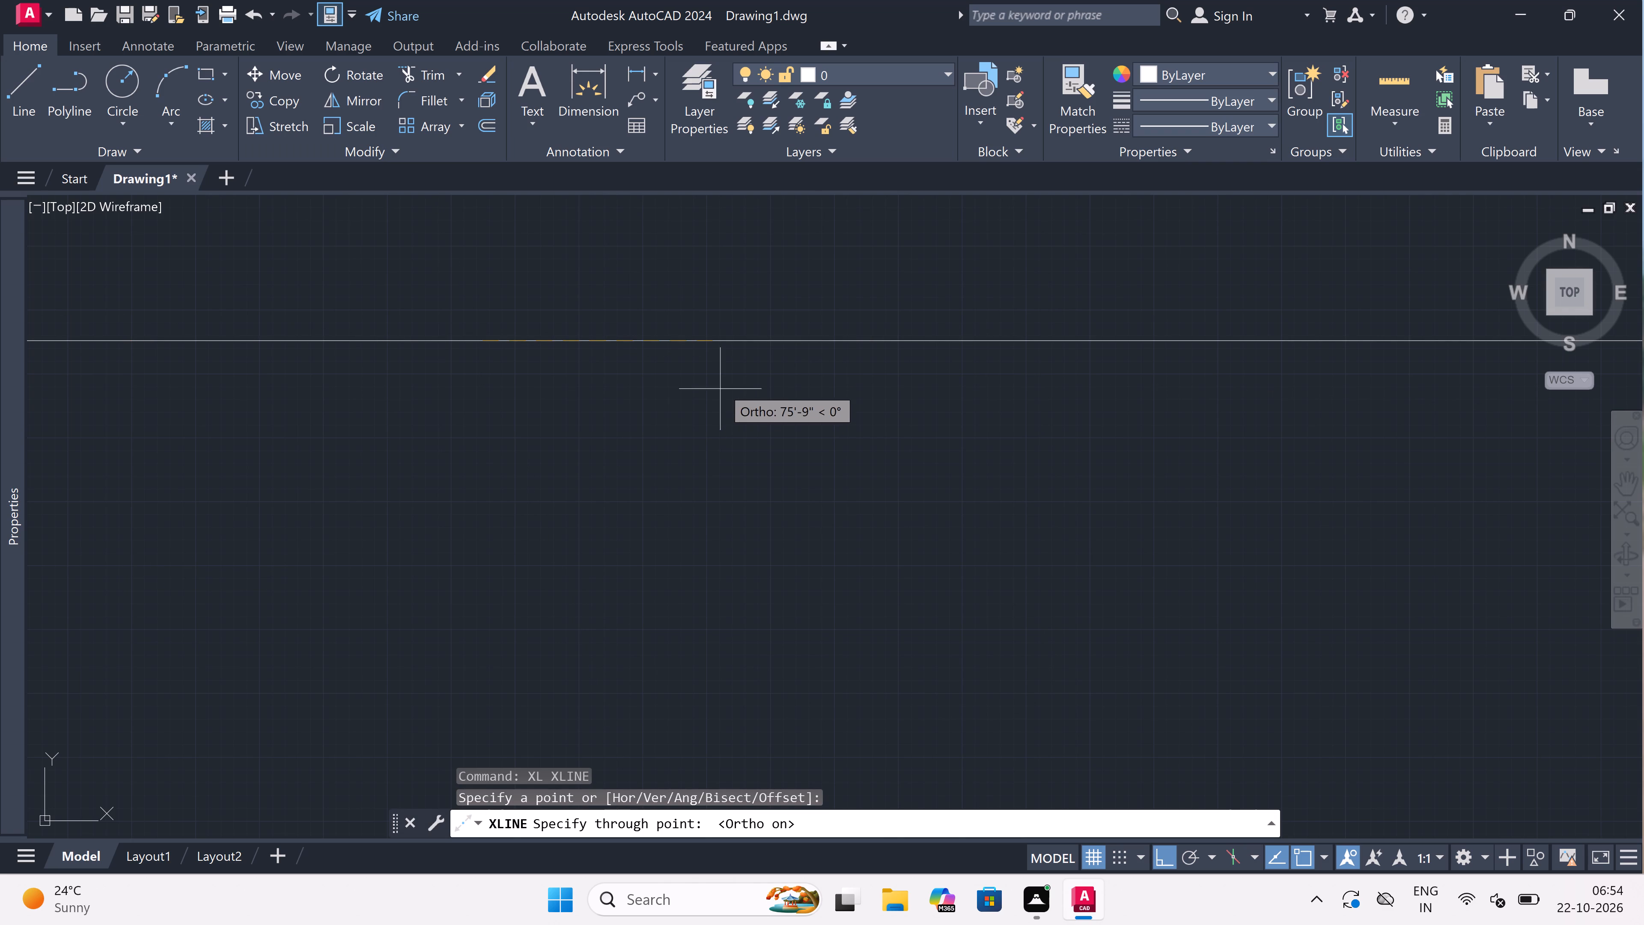
{"action": "left_click", "coordinate": [873, 301]}
{"action": "left_click", "coordinate": [639, 412]}
{"action": "left_click", "coordinate": [652, 699]}
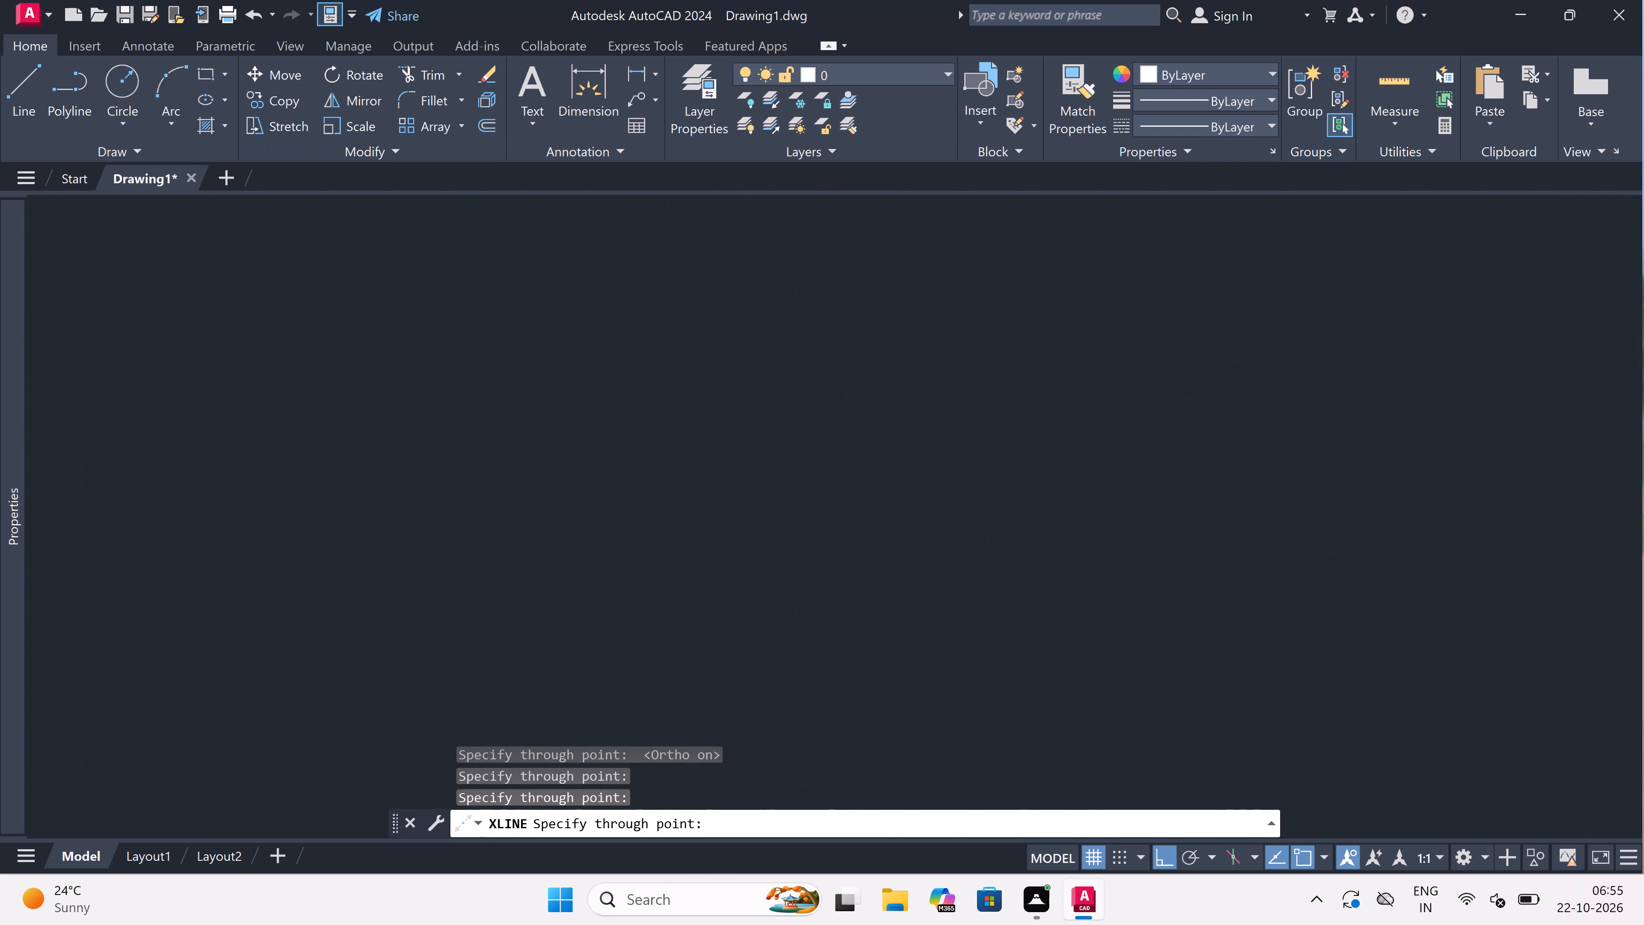
{"action": "key", "text": "Escape"}
Trim the construction lines above and to the left of their intersection to form an upper-left corner.
{"action": "type", "text": "tr"}
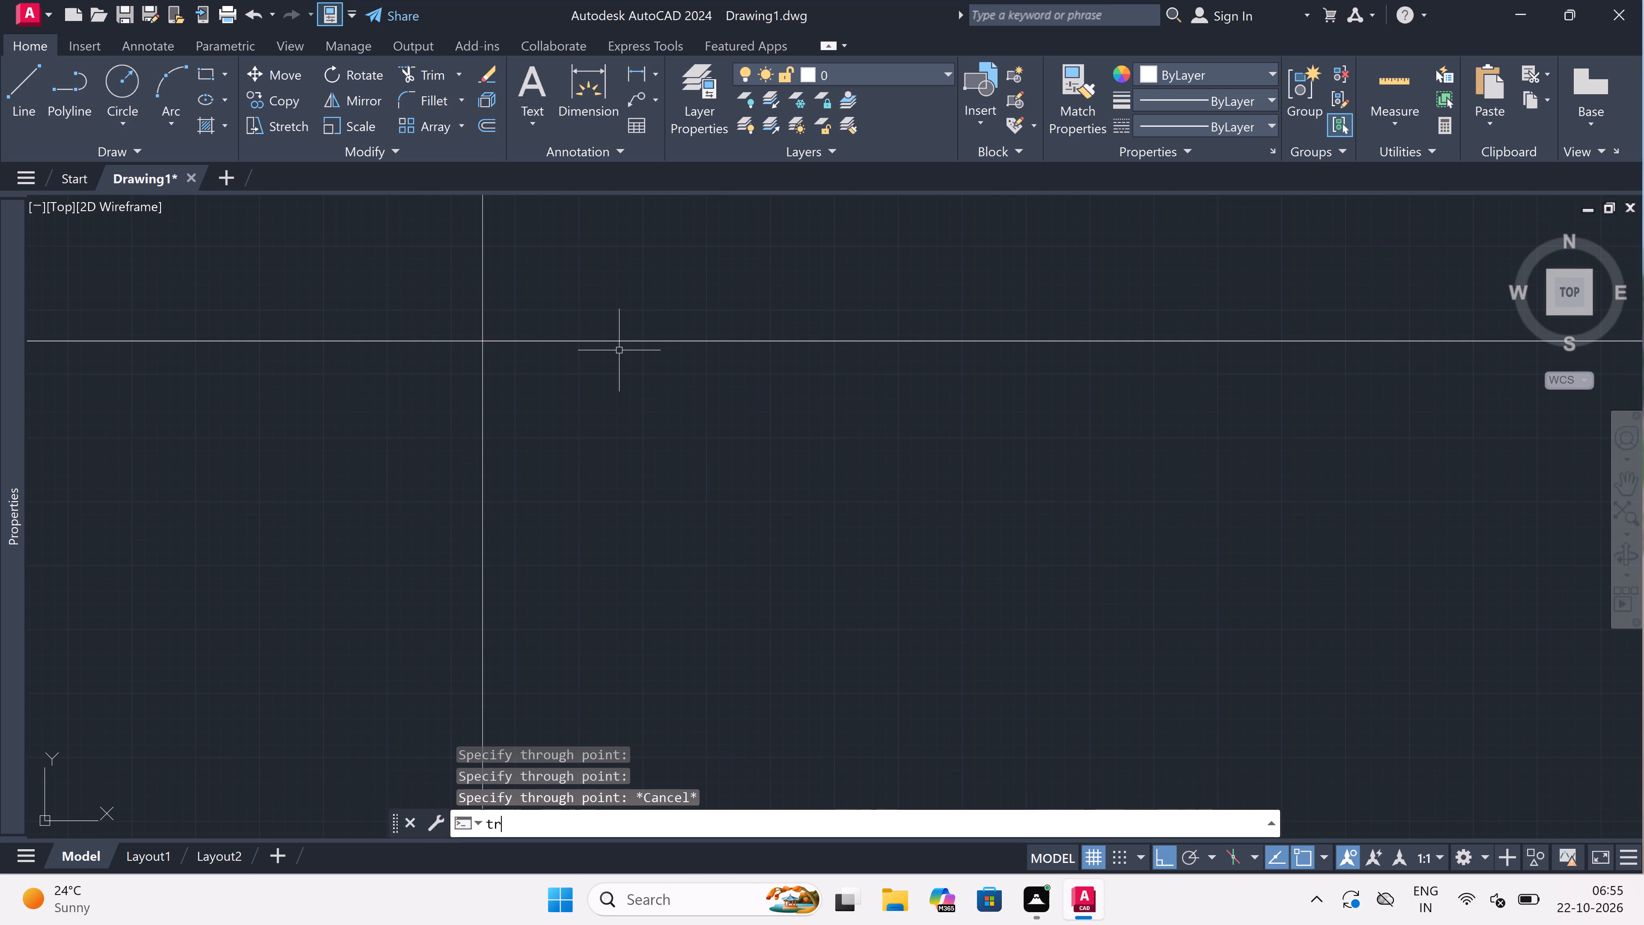
{"action": "key", "text": "space"}
{"action": "left_click", "coordinate": [515, 304]}
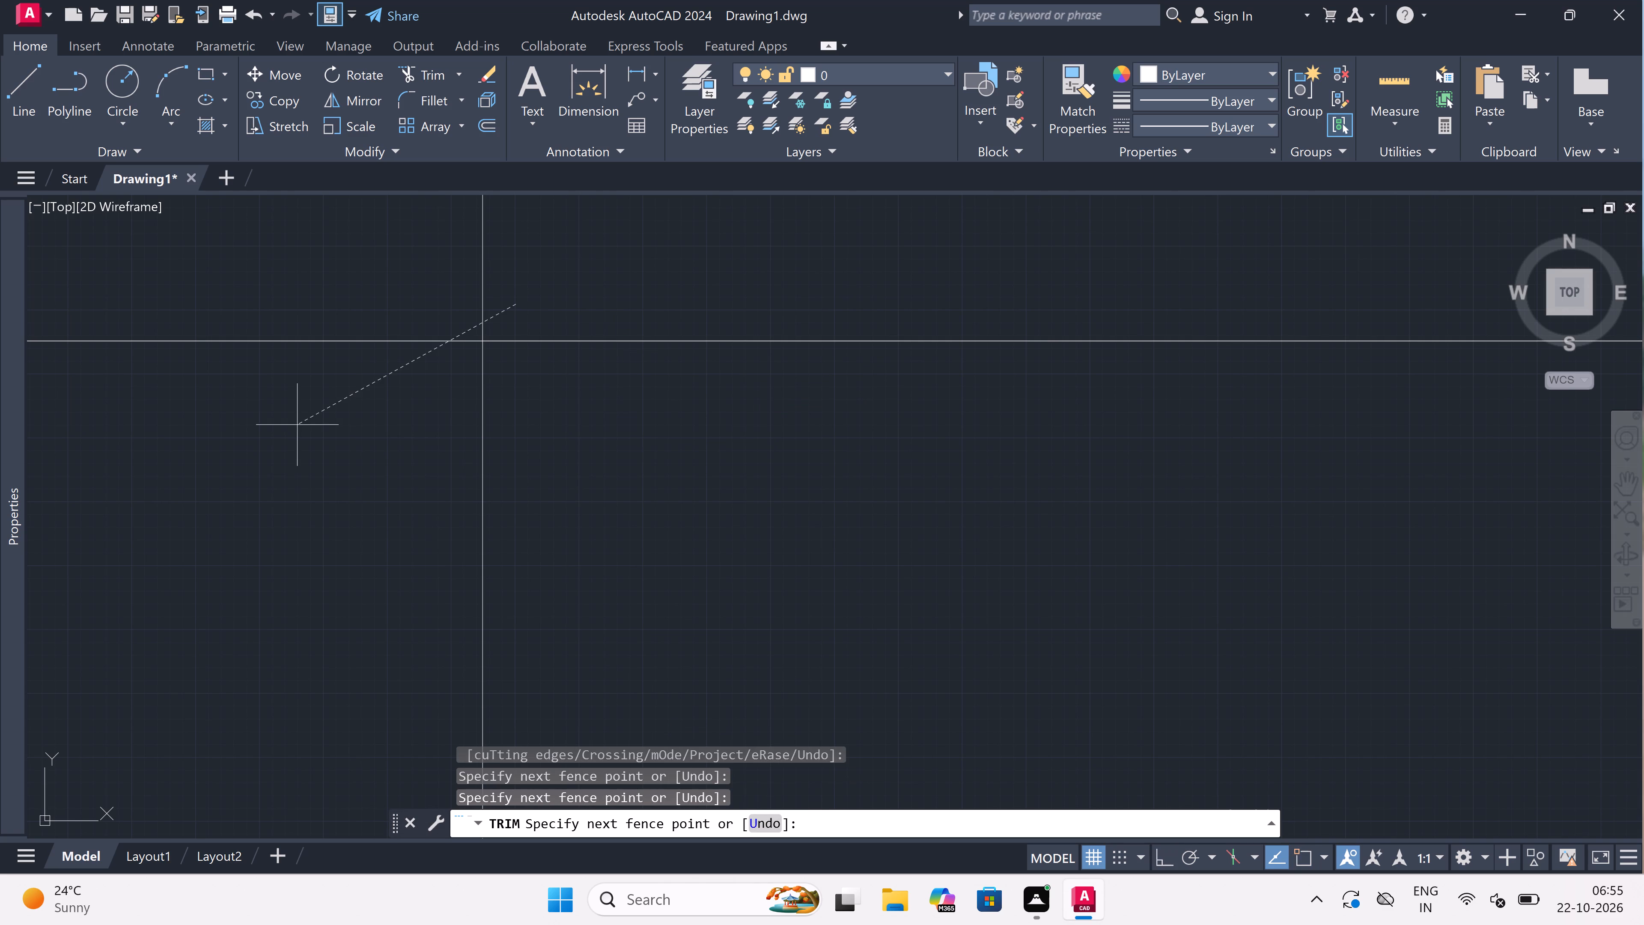
{"action": "left_click", "coordinate": [272, 439]}
{"action": "key", "text": "Escape"}
Offset the top horizontal line and the left vertical line 4.5" inward to form the outer wall thickness.
{"action": "scroll", "coordinate": [444, 408], "scroll_direction": "up", "scroll_amount": 1}
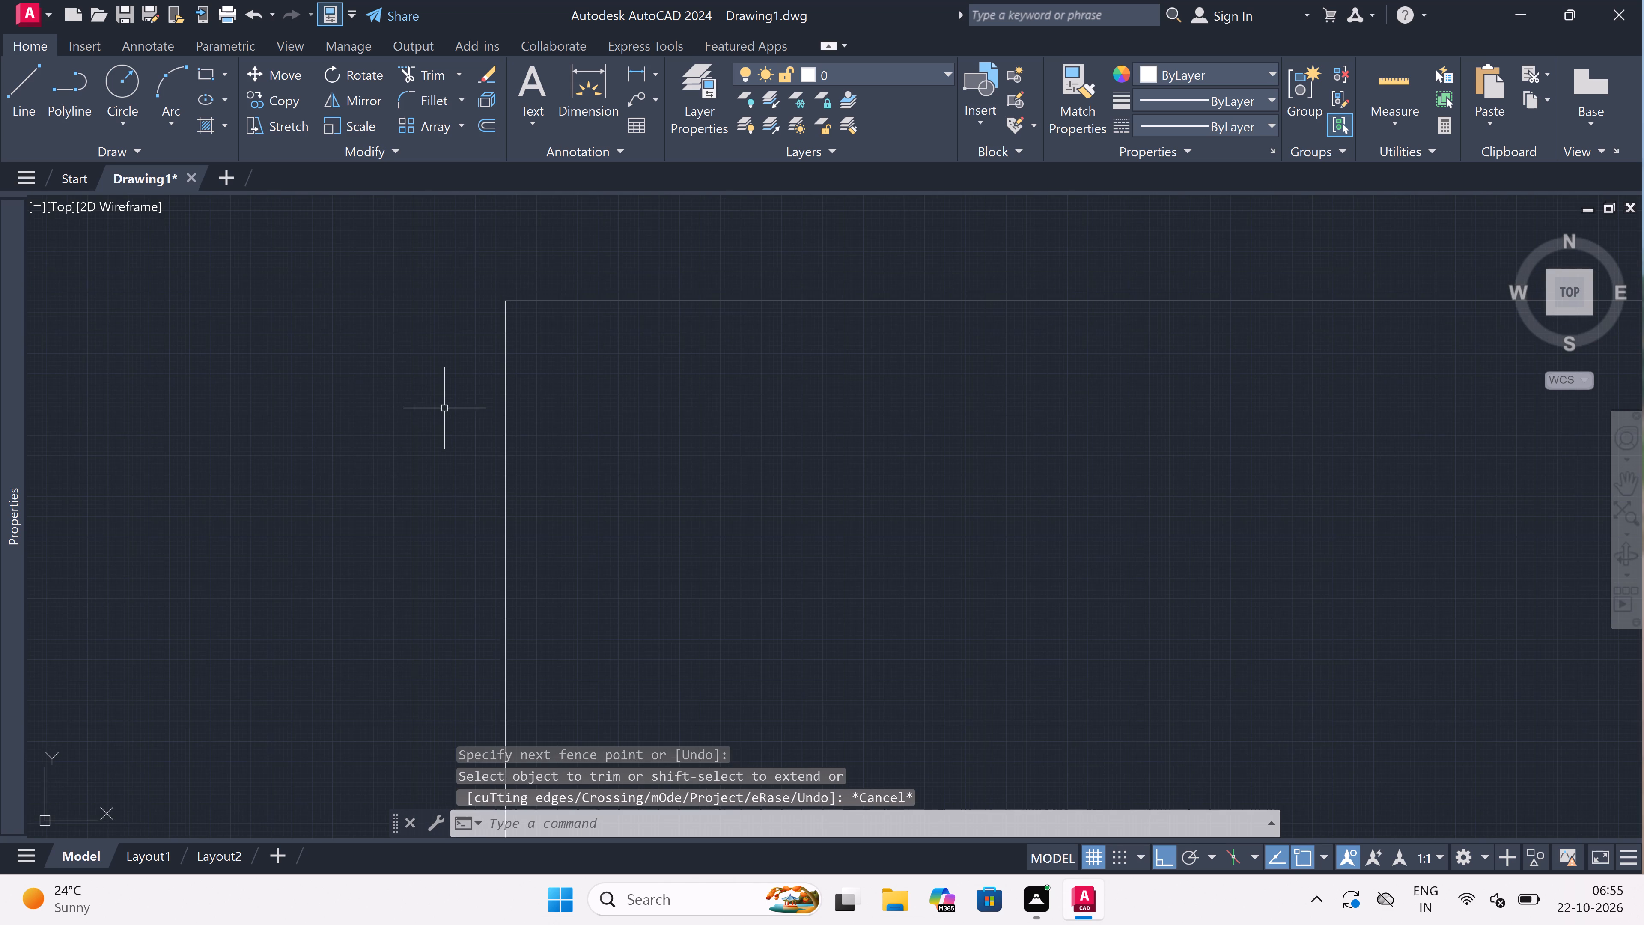
{"action": "scroll", "coordinate": [470, 364], "scroll_direction": "down", "scroll_amount": 2}
{"action": "scroll", "coordinate": [497, 324], "scroll_direction": "up", "scroll_amount": 4}
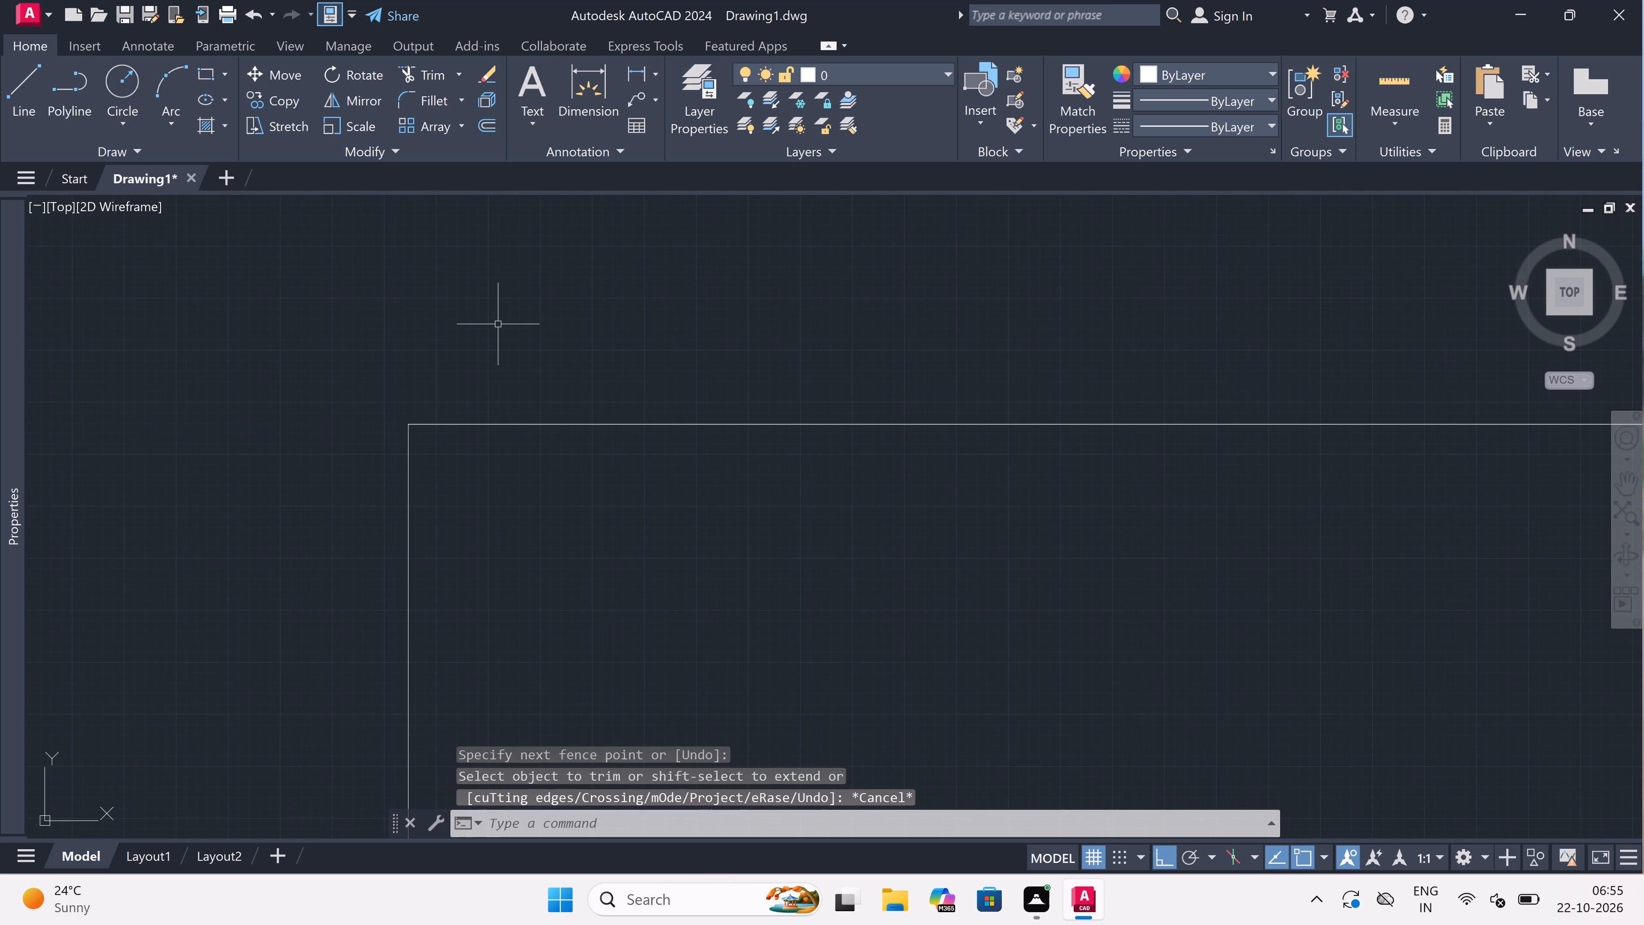
{"action": "key", "text": "o"}
{"action": "key", "text": "space"}
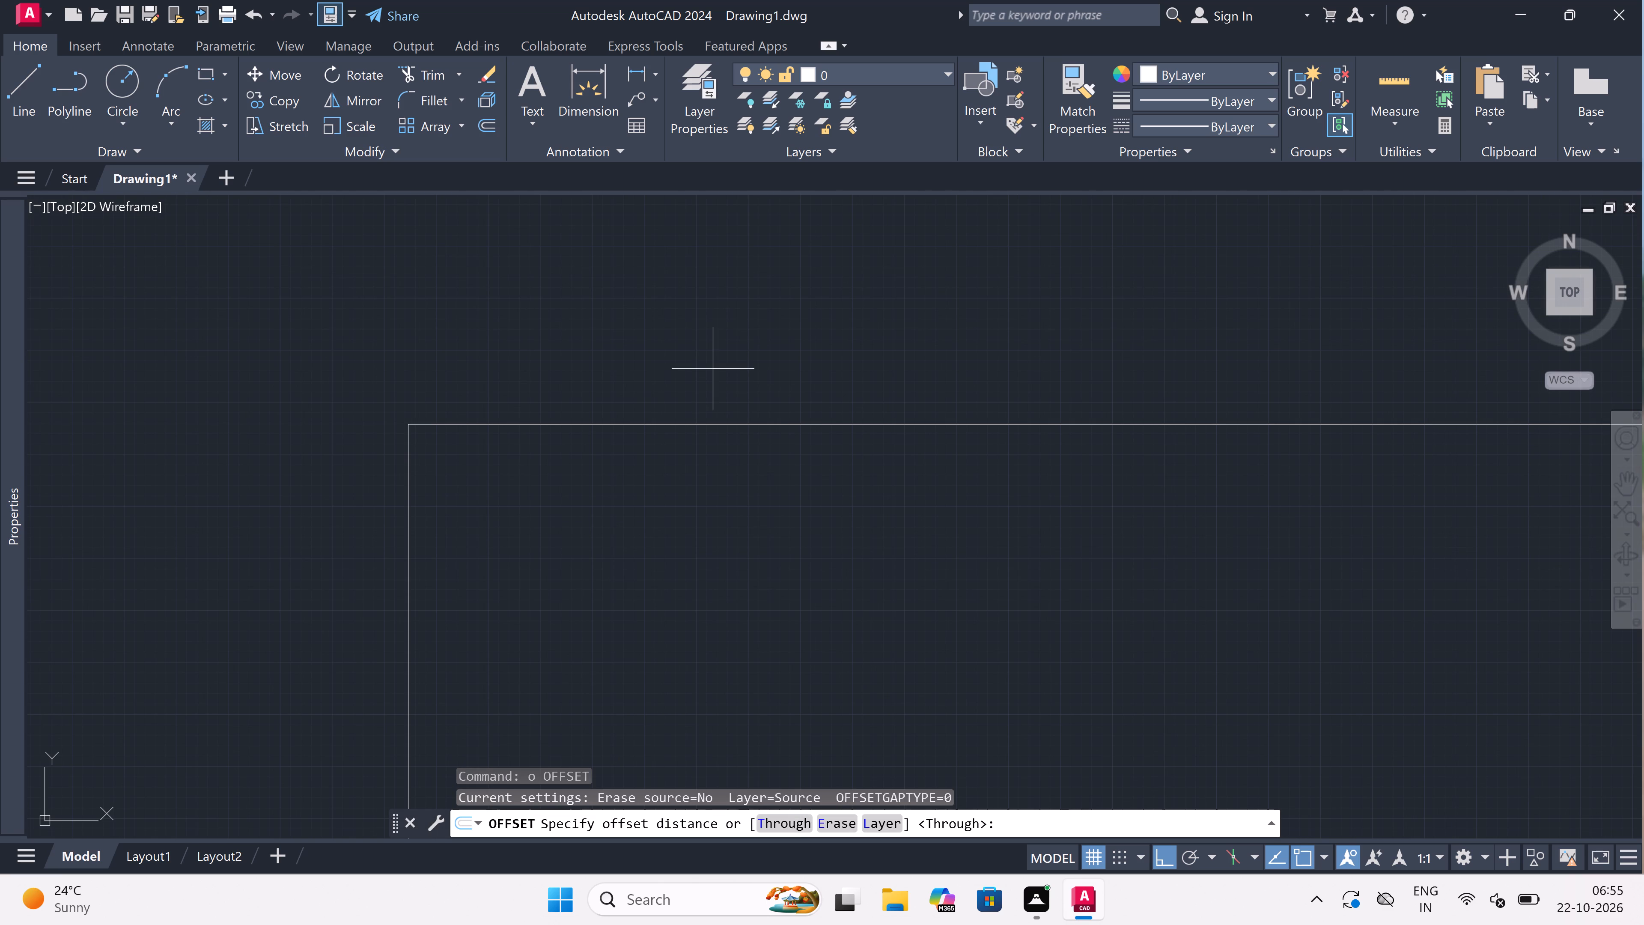
{"action": "left_click", "coordinate": [740, 419]}
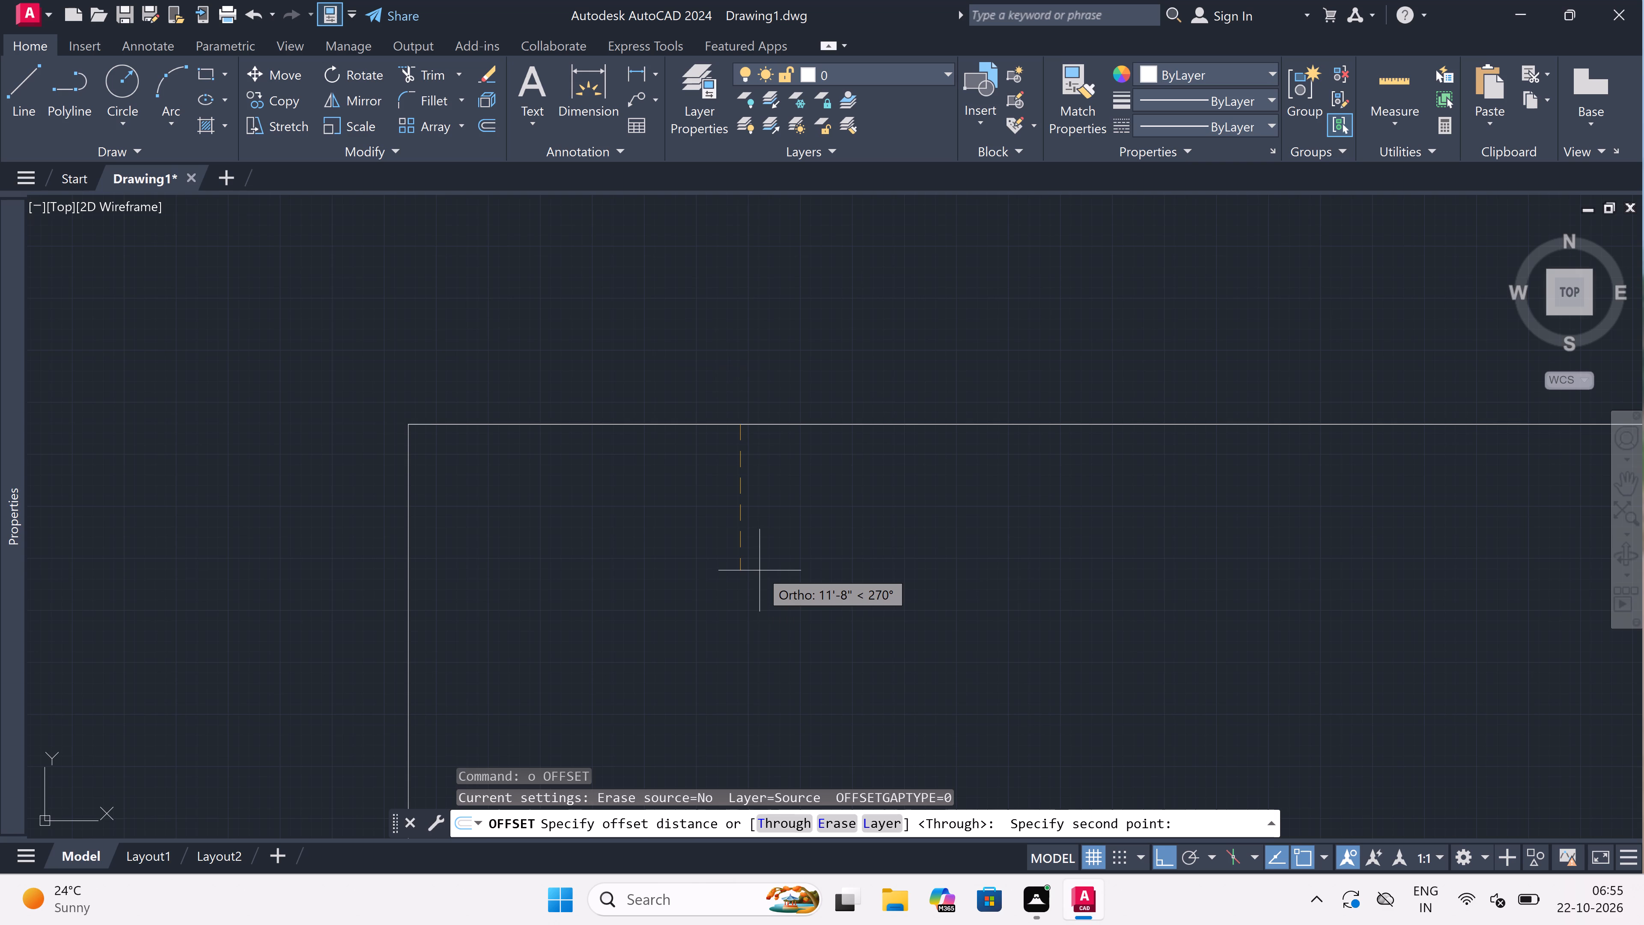
{"action": "type", "text": "4,"}
{"action": "key", "text": "BackSpace"}
{"action": "type", "text": ".5\""}
{"action": "key", "text": "space"}
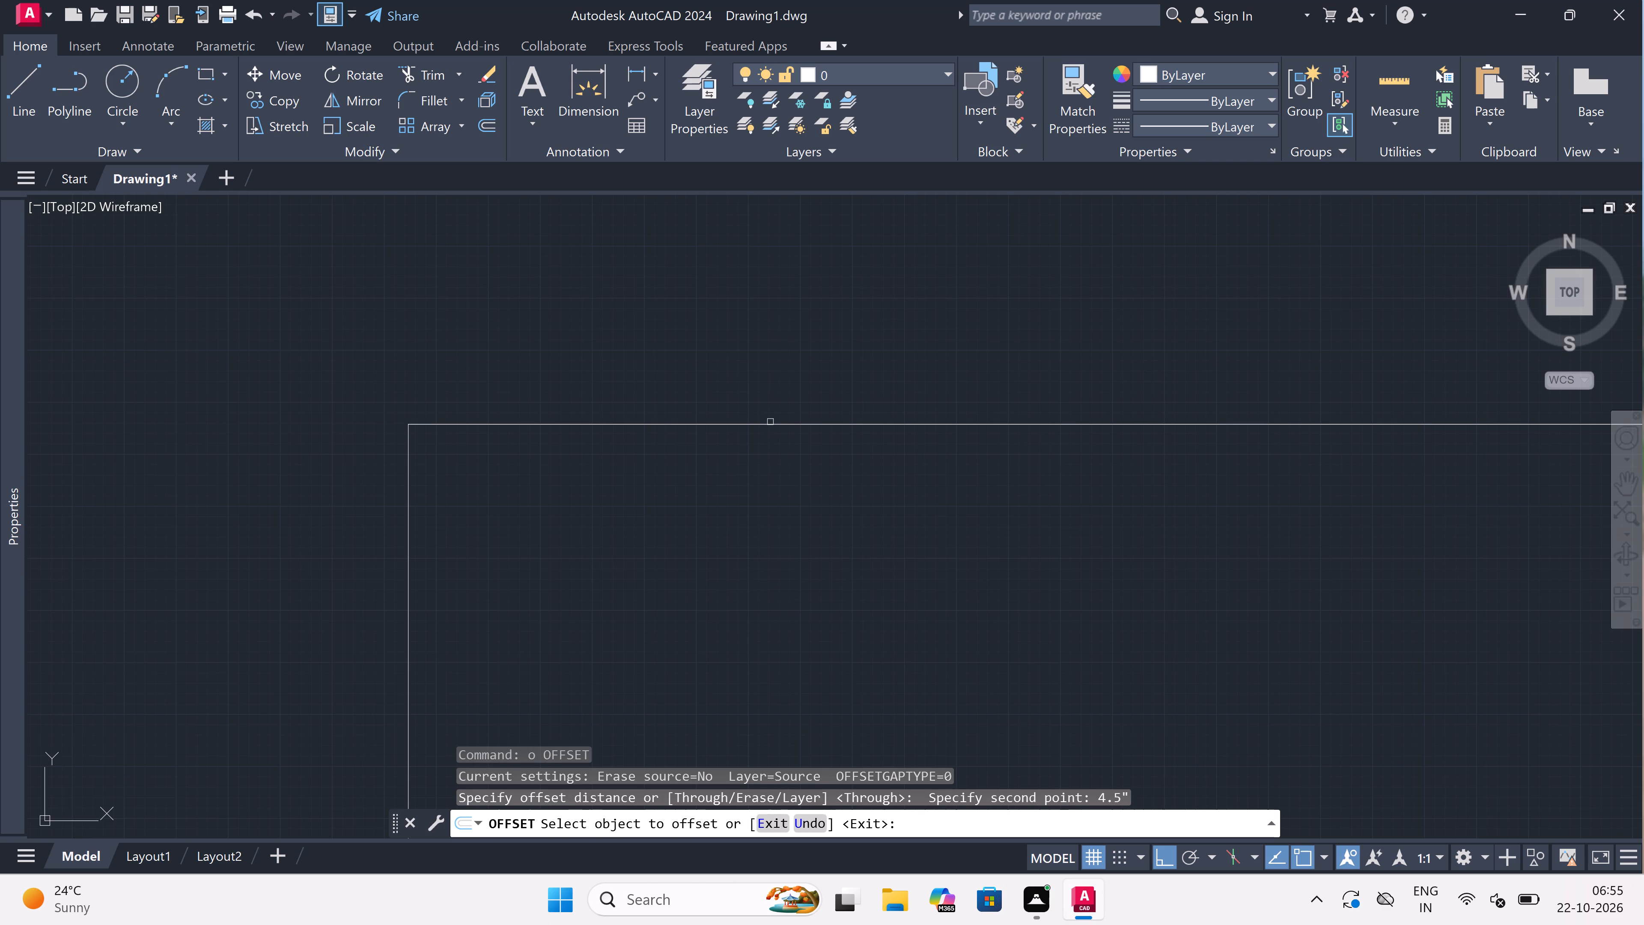
{"action": "left_click_drag", "start_coordinate": [770, 424], "coordinate": [768, 435]}
{"action": "left_click_drag", "start_coordinate": [756, 534], "coordinate": [759, 540]}
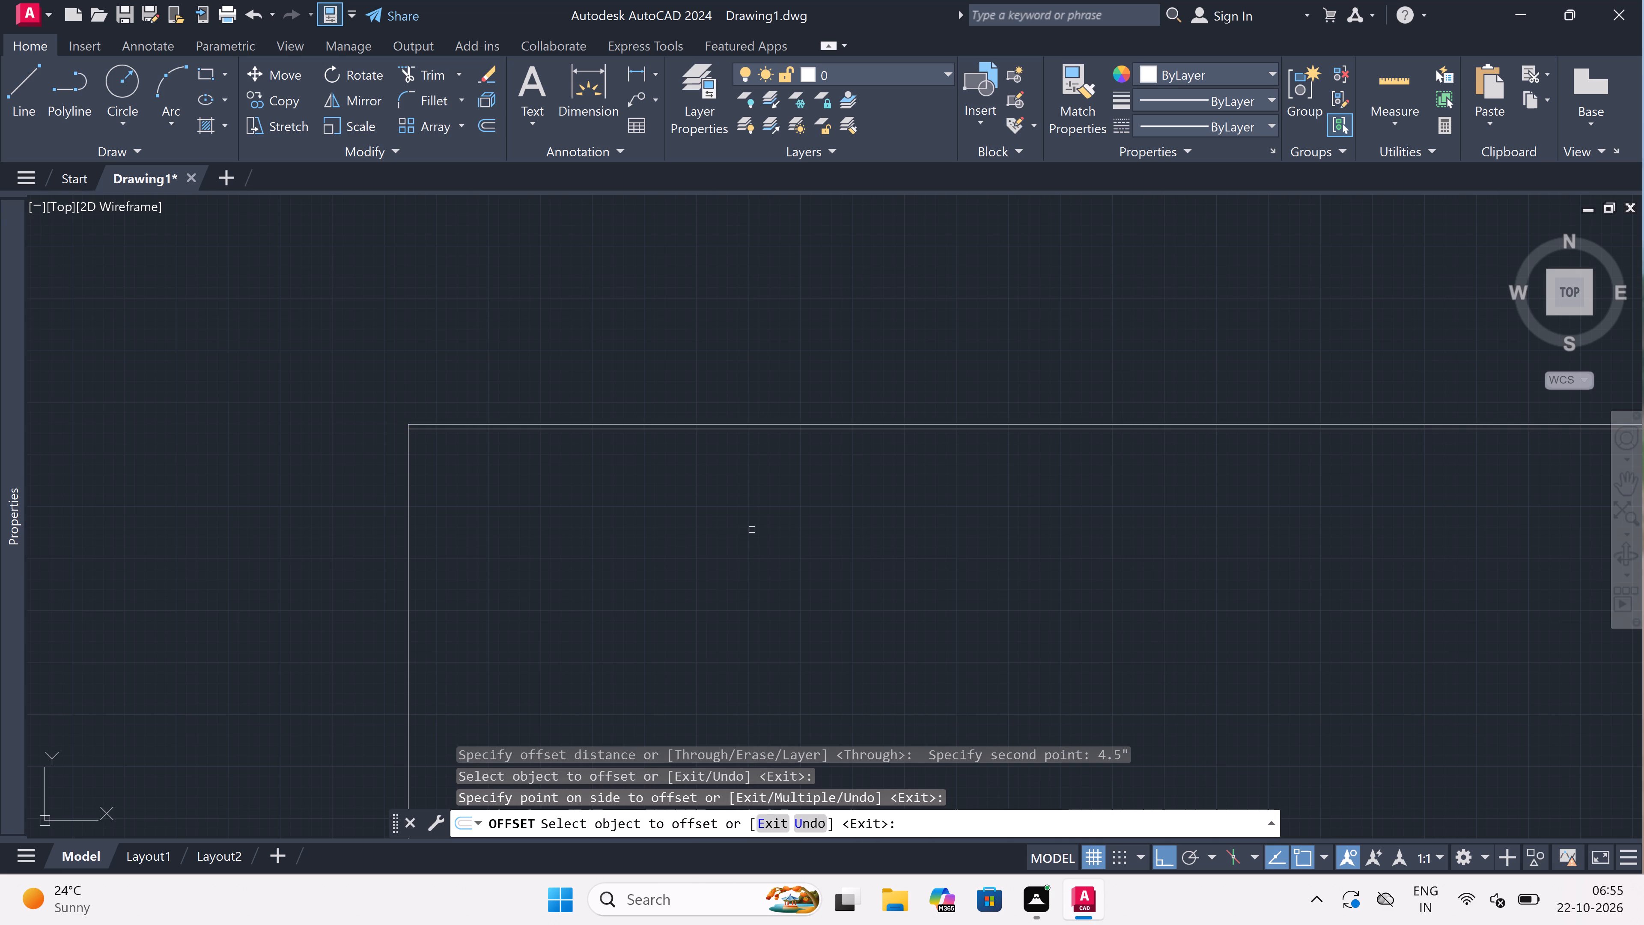
{"action": "scroll", "coordinate": [400, 532], "scroll_direction": "up", "scroll_amount": 2}
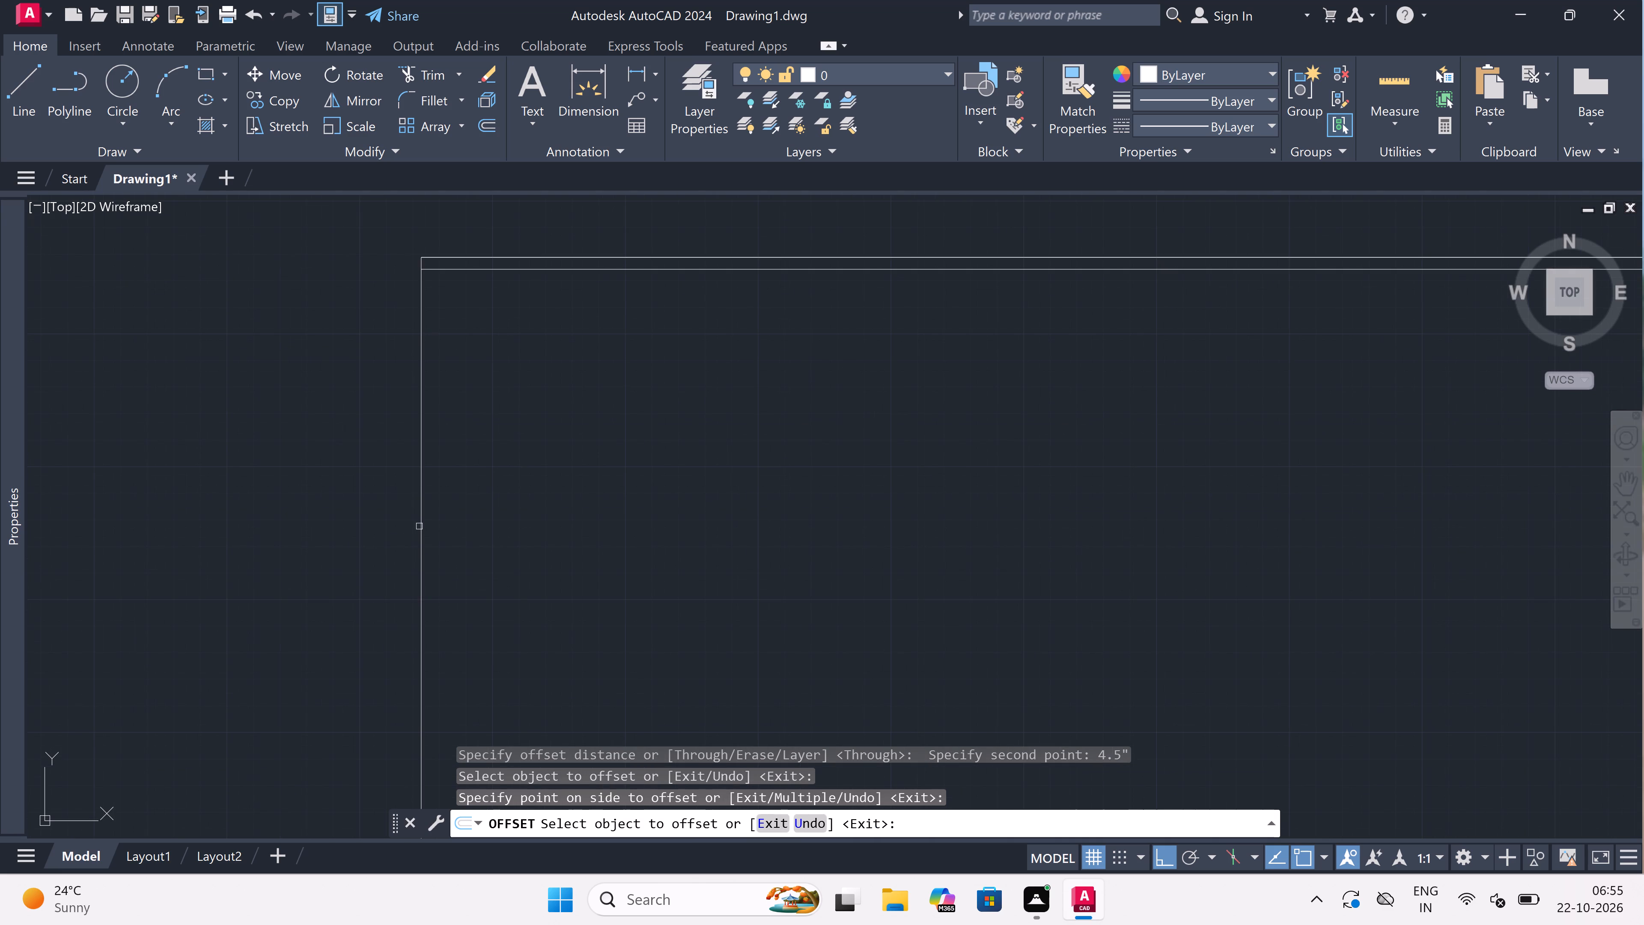
{"action": "left_click_drag", "start_coordinate": [419, 526], "coordinate": [427, 523]}
{"action": "left_click", "coordinate": [537, 479]}
{"action": "key", "text": "Escape"}
Offset the inner line of the top wall 12' downward to mark the room's depth.
{"action": "key", "text": "space"}
{"action": "scroll", "coordinate": [537, 482], "scroll_direction": "down", "scroll_amount": 1}
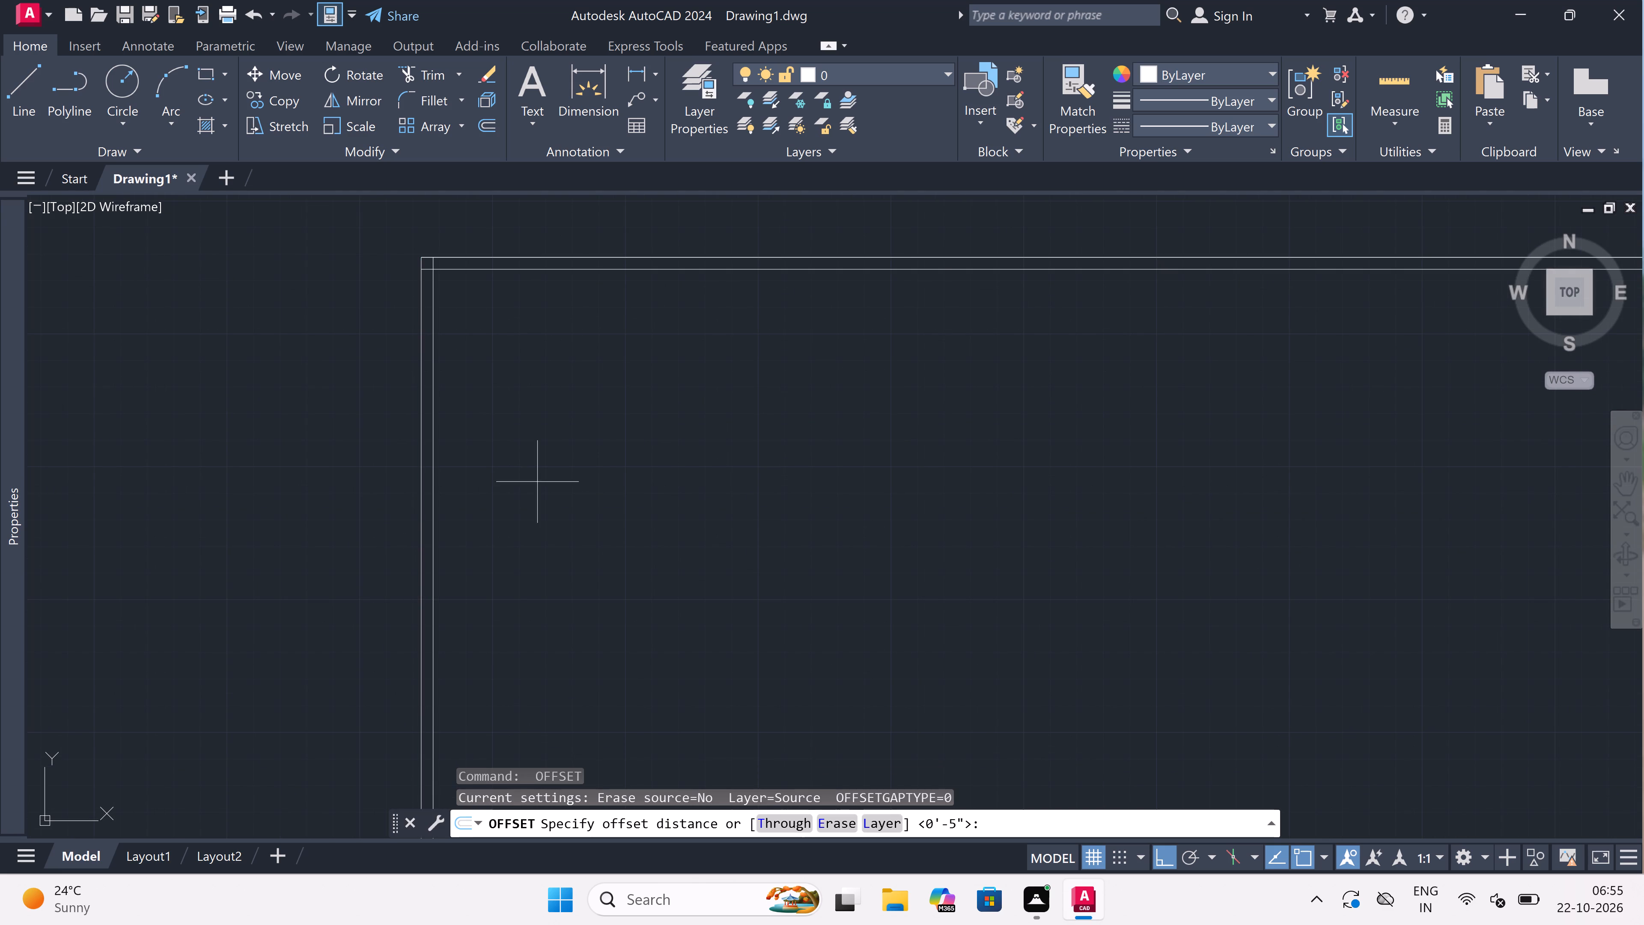
{"action": "scroll", "coordinate": [537, 482], "scroll_direction": "down", "scroll_amount": 2}
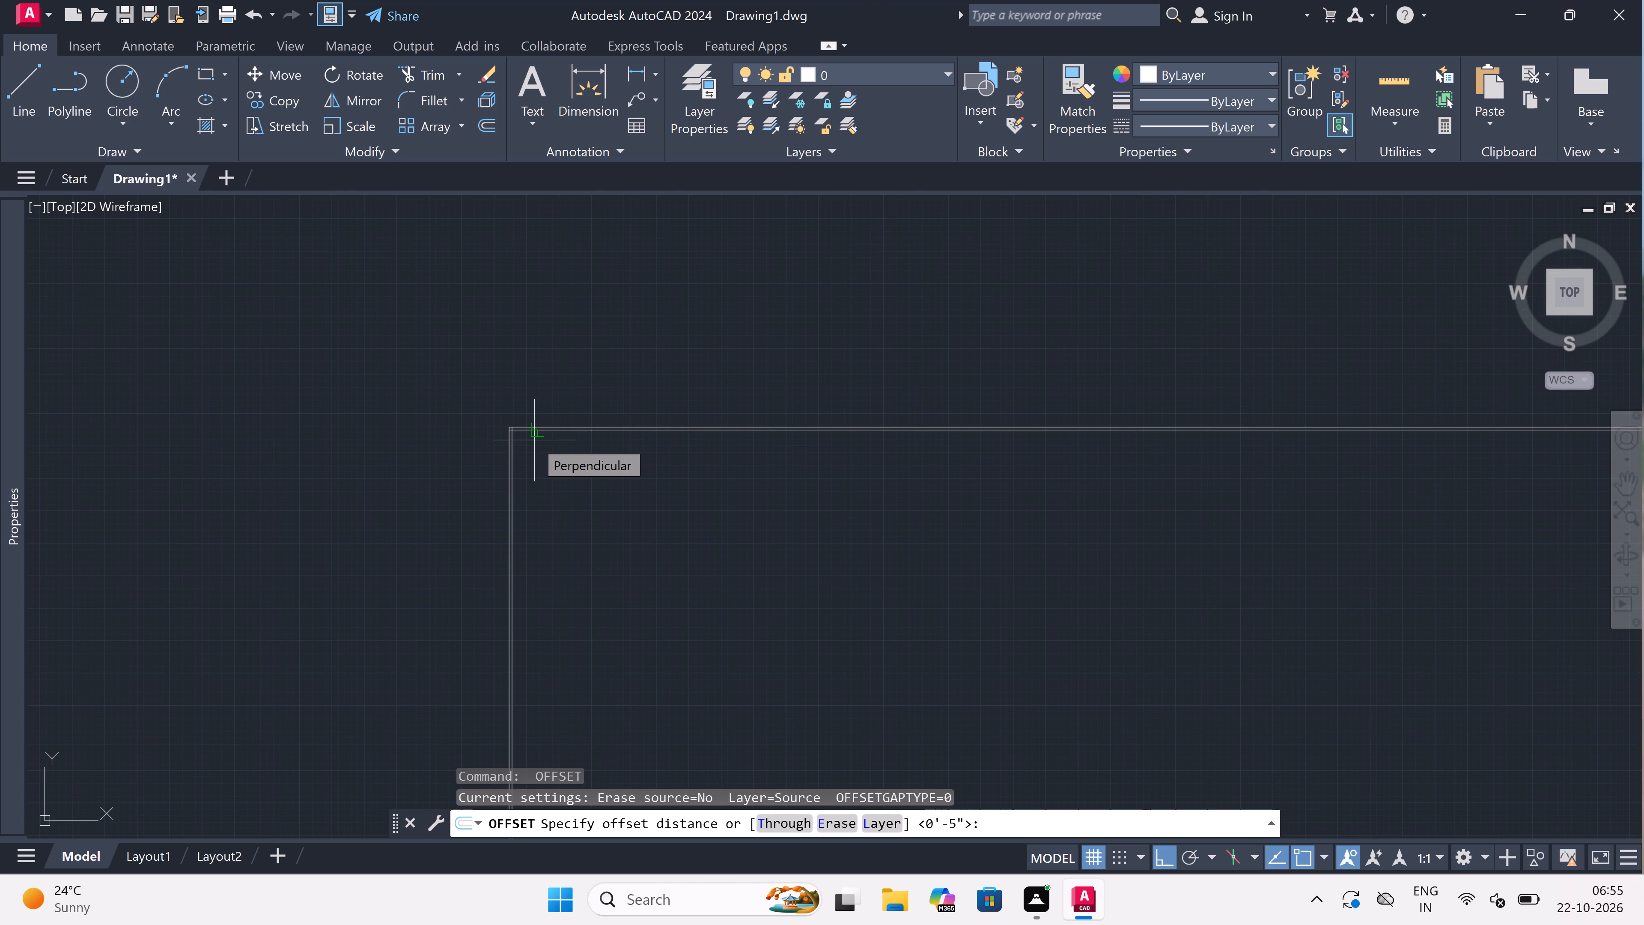
{"action": "scroll", "coordinate": [555, 442], "scroll_direction": "up", "scroll_amount": 4}
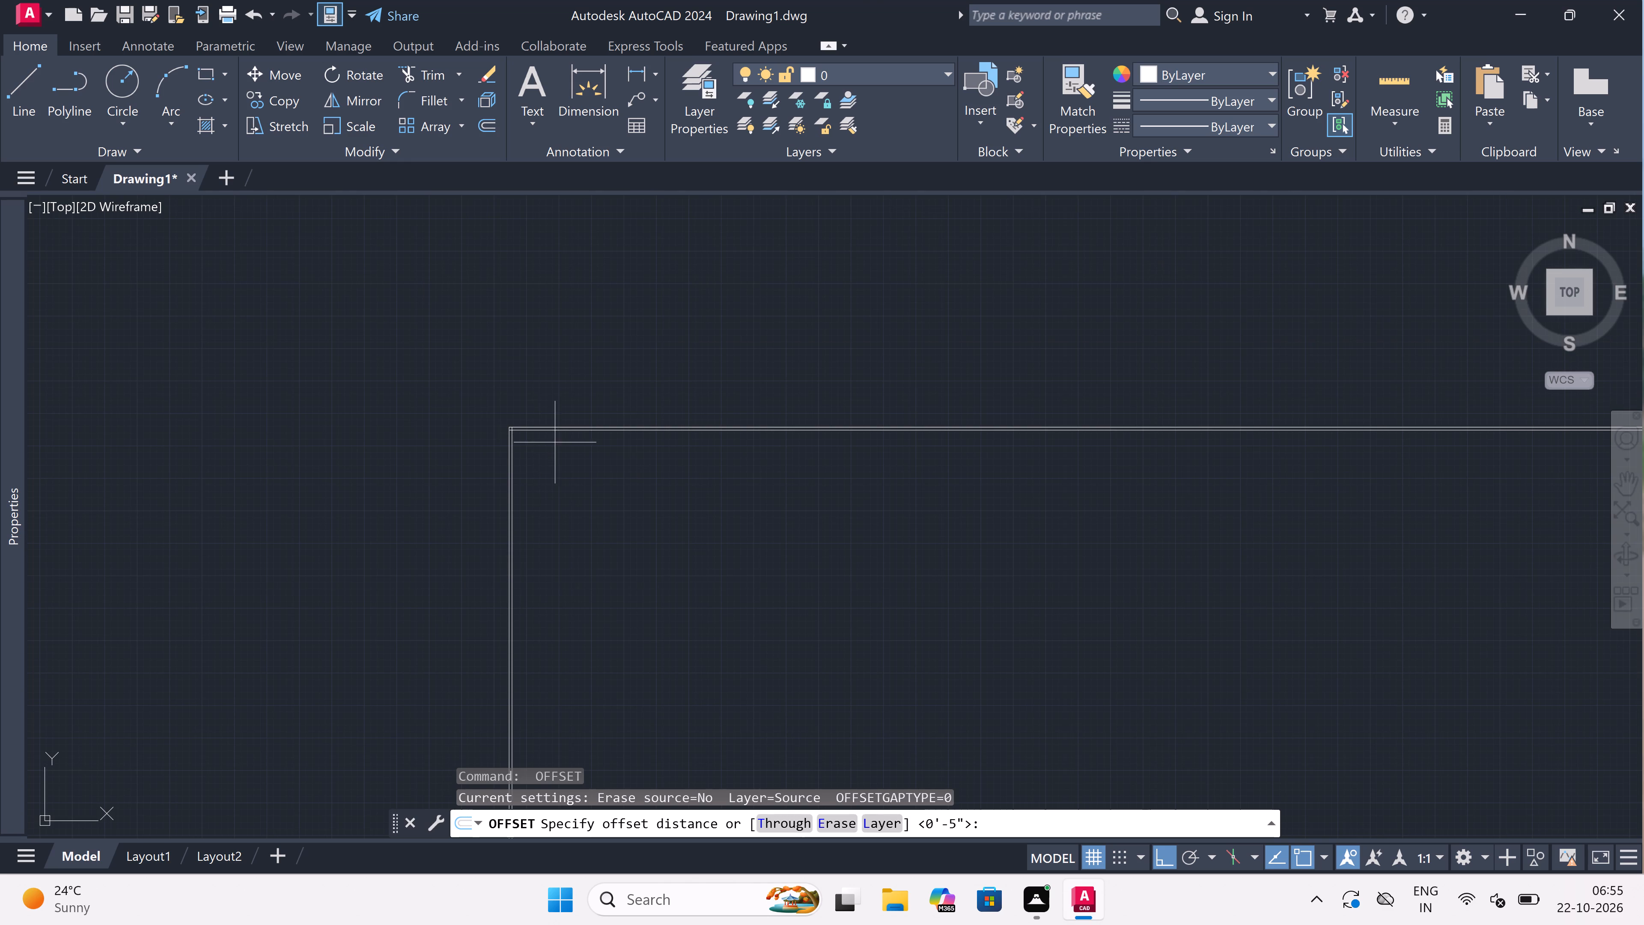
{"action": "left_click_drag", "start_coordinate": [574, 369], "coordinate": [576, 365]}
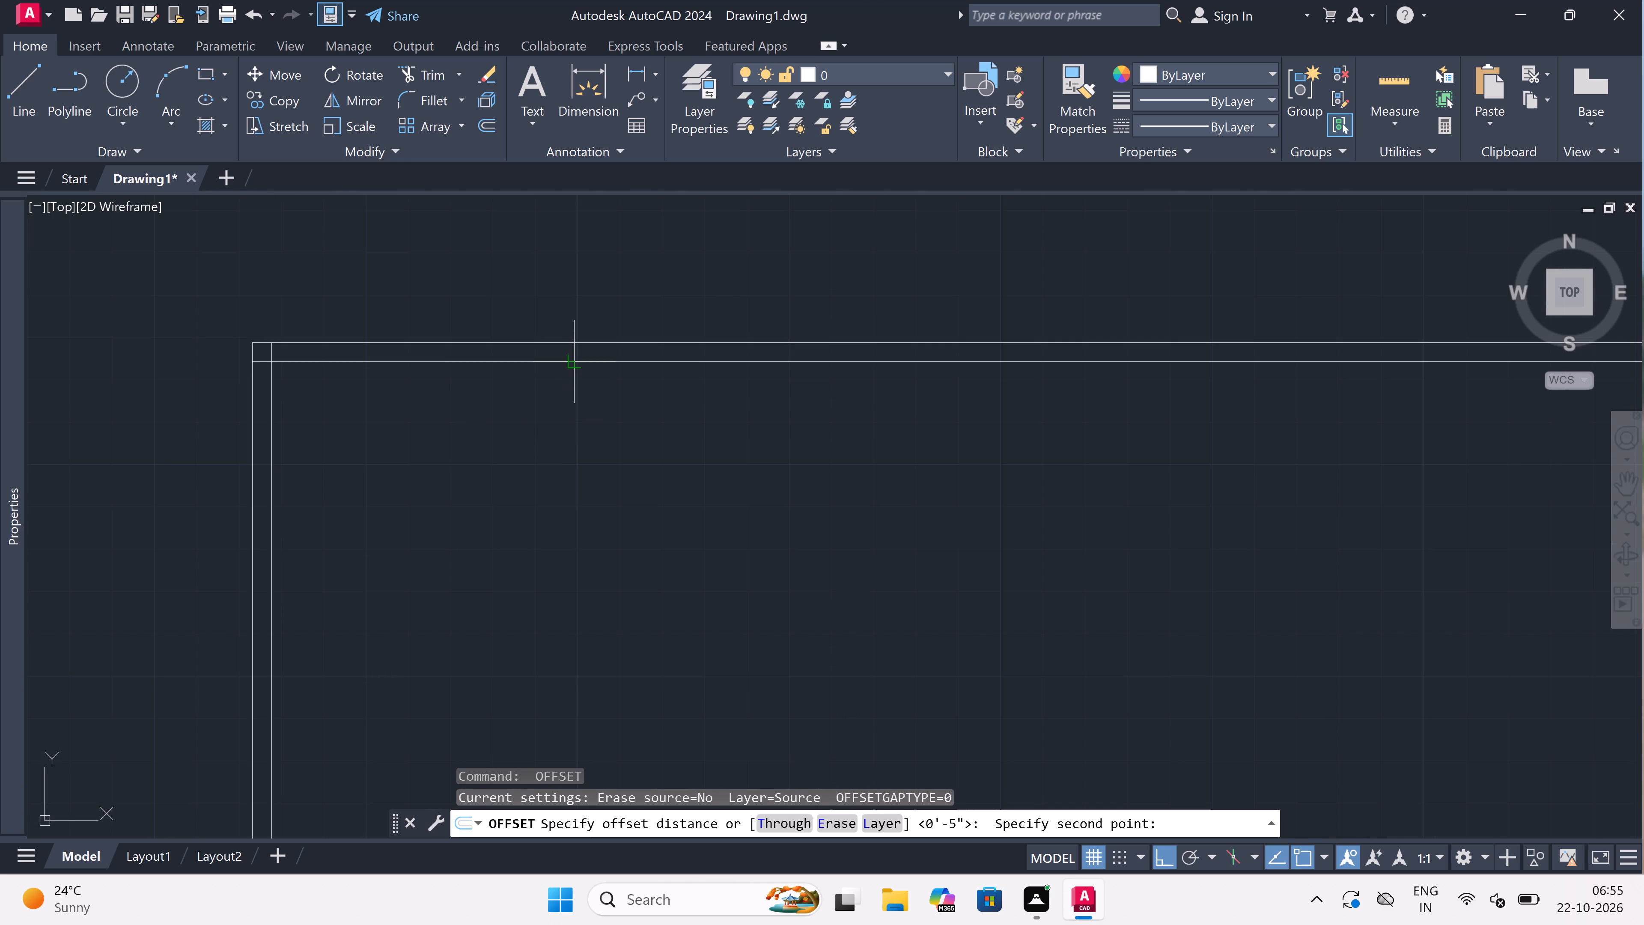
{"action": "type", "text": "12'"}
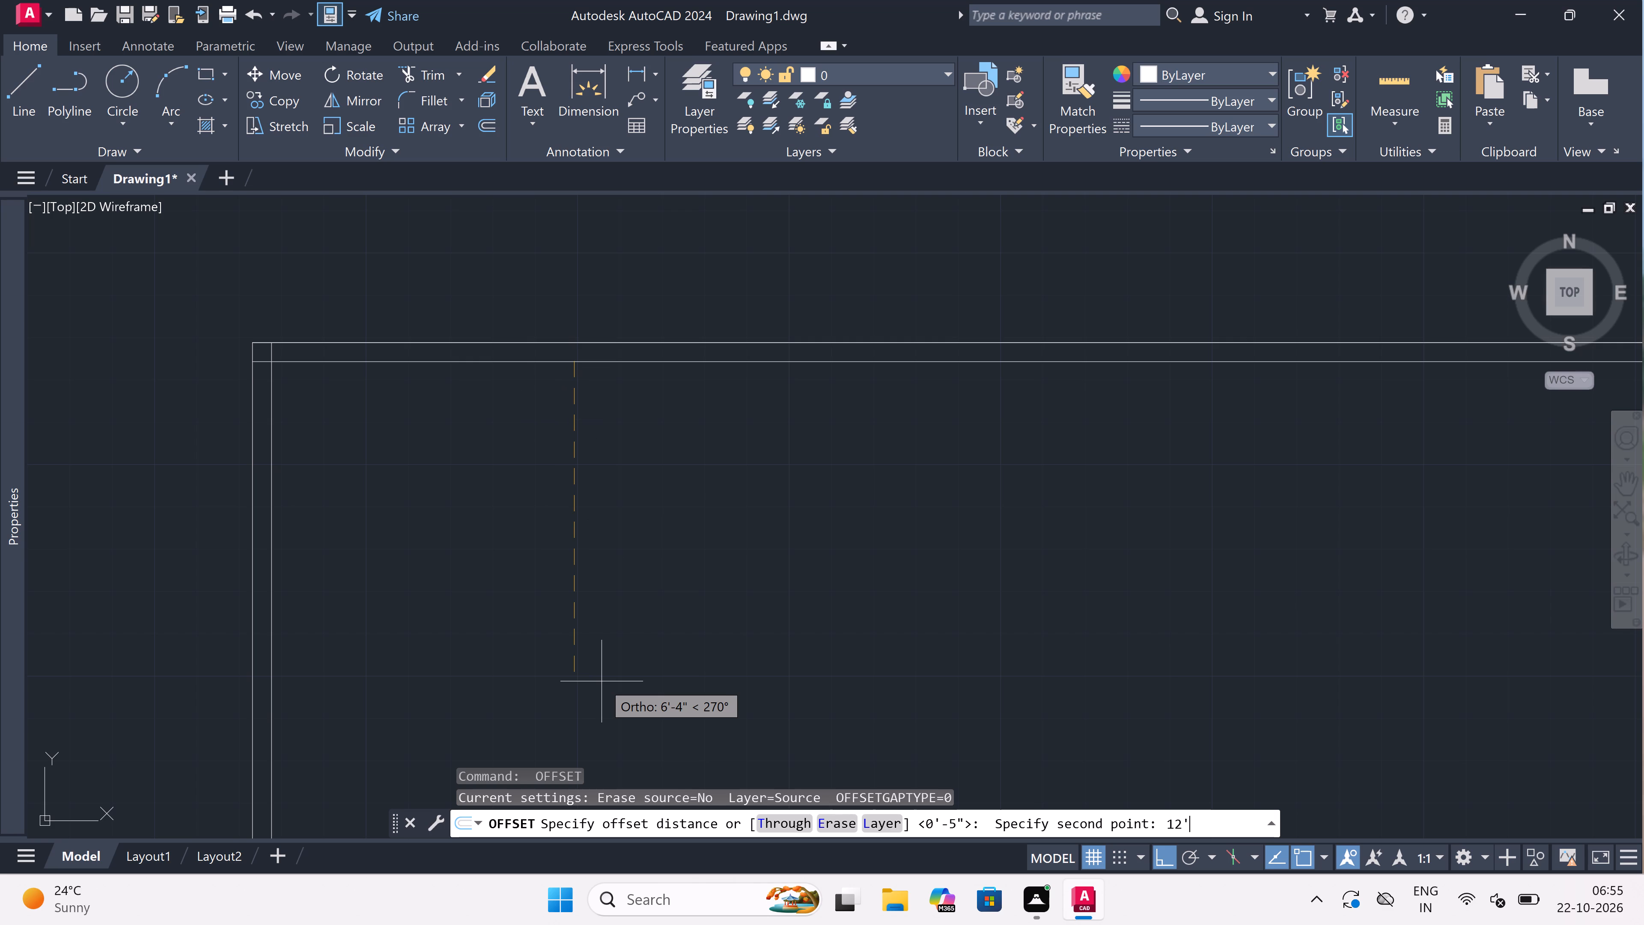
{"action": "key", "text": "space"}
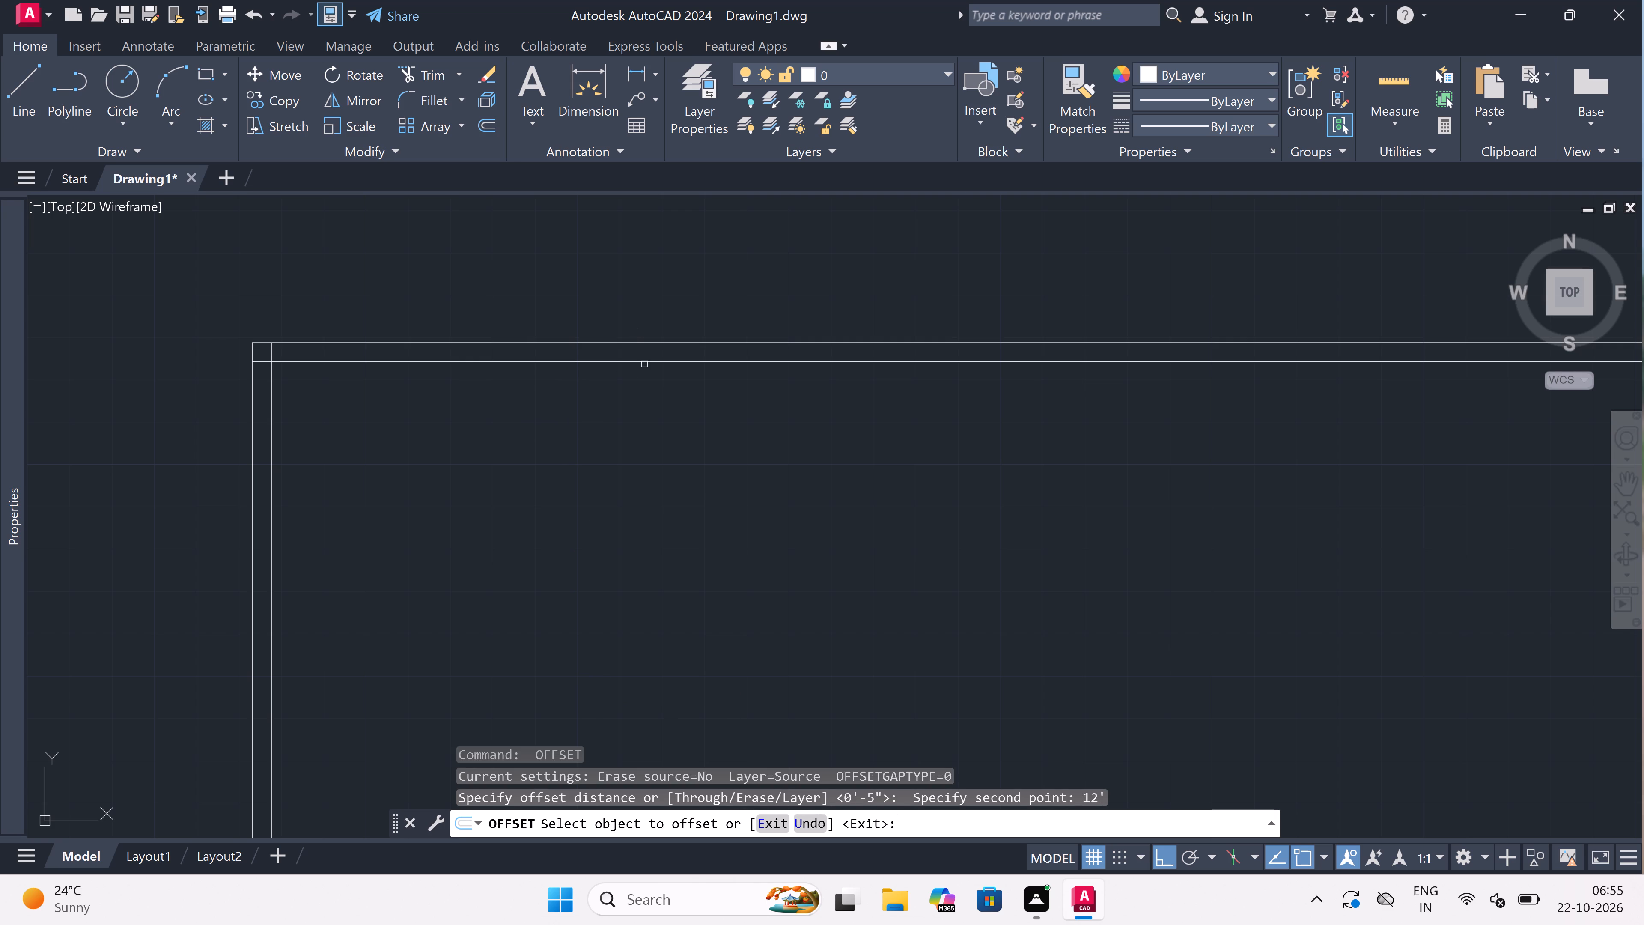
{"action": "left_click_drag", "start_coordinate": [645, 362], "coordinate": [644, 366]}
{"action": "left_click", "coordinate": [648, 472]}
{"action": "scroll", "coordinate": [650, 456], "scroll_direction": "down", "scroll_amount": 5}
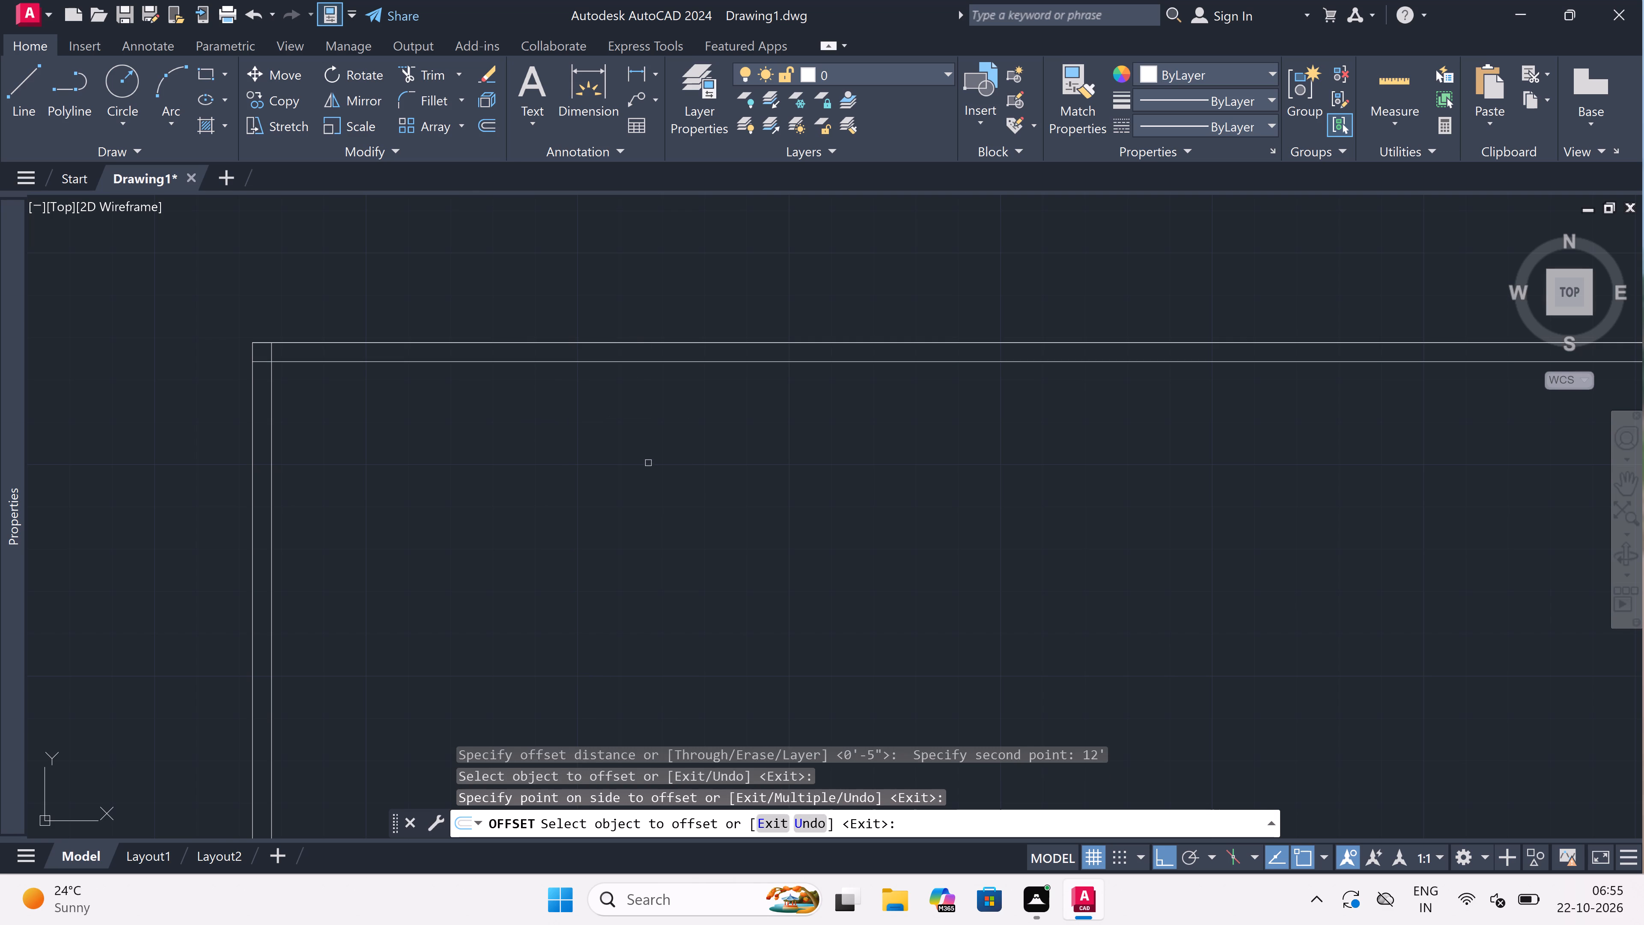
{"action": "key", "text": "Escape"}
Offset the horizontal room-depth line 4.5" downward to form the wall below the room.
{"action": "scroll", "coordinate": [640, 504], "scroll_direction": "up", "scroll_amount": 4}
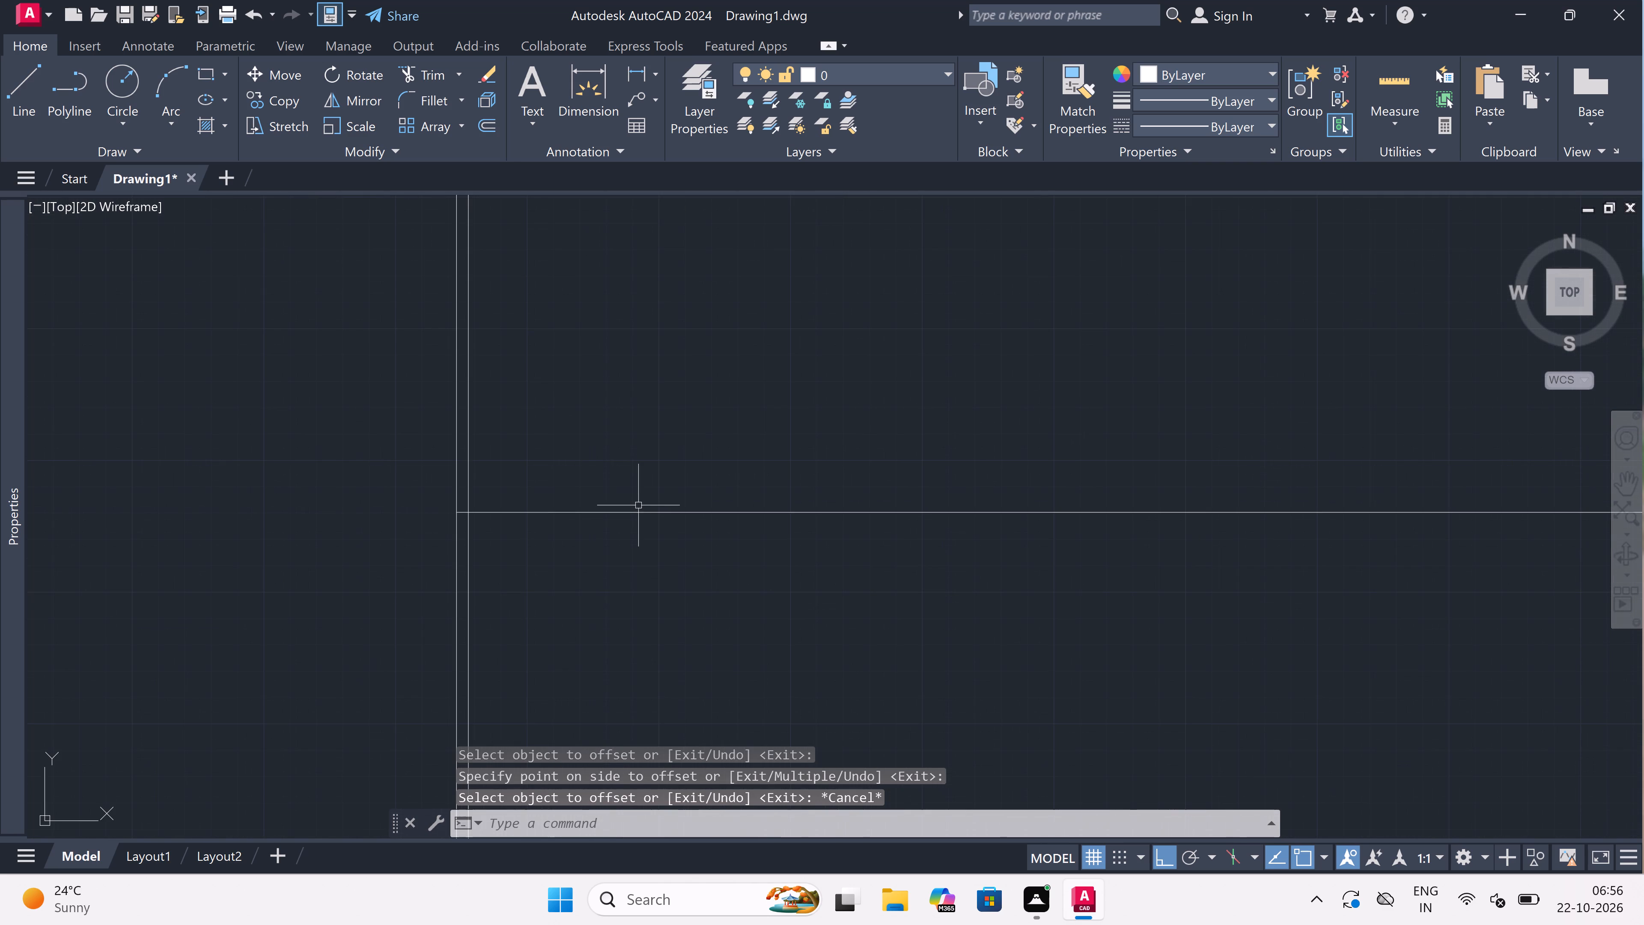
{"action": "key", "text": "space"}
{"action": "left_click", "coordinate": [638, 513]}
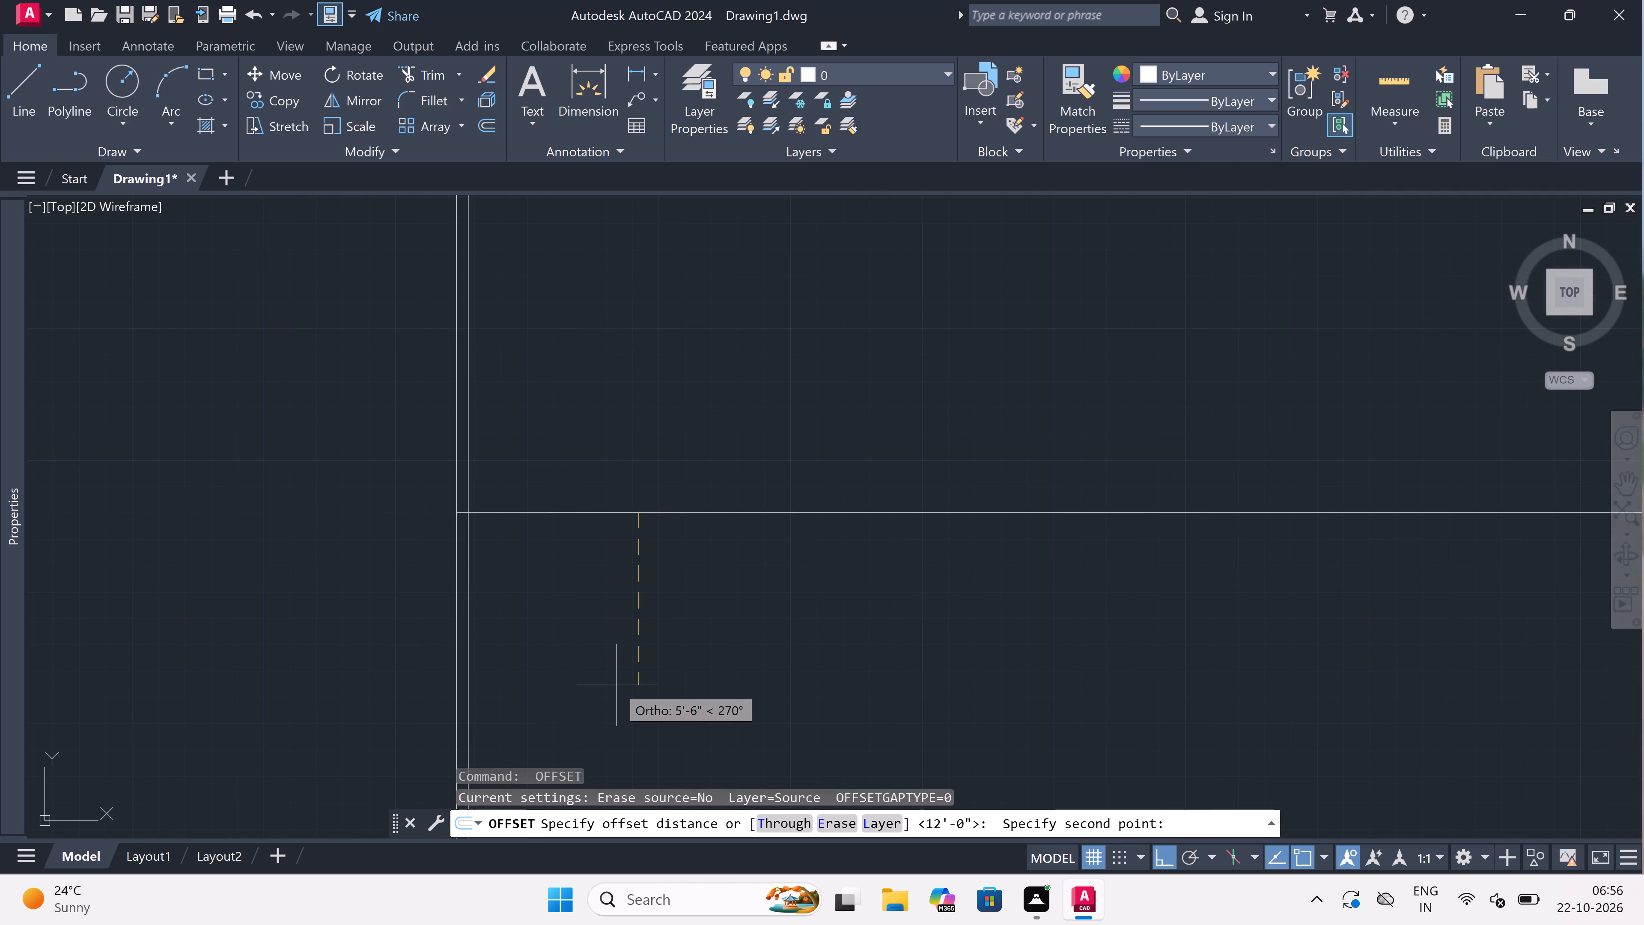
{"action": "type", "text": "4.5\""}
{"action": "key", "text": "space"}
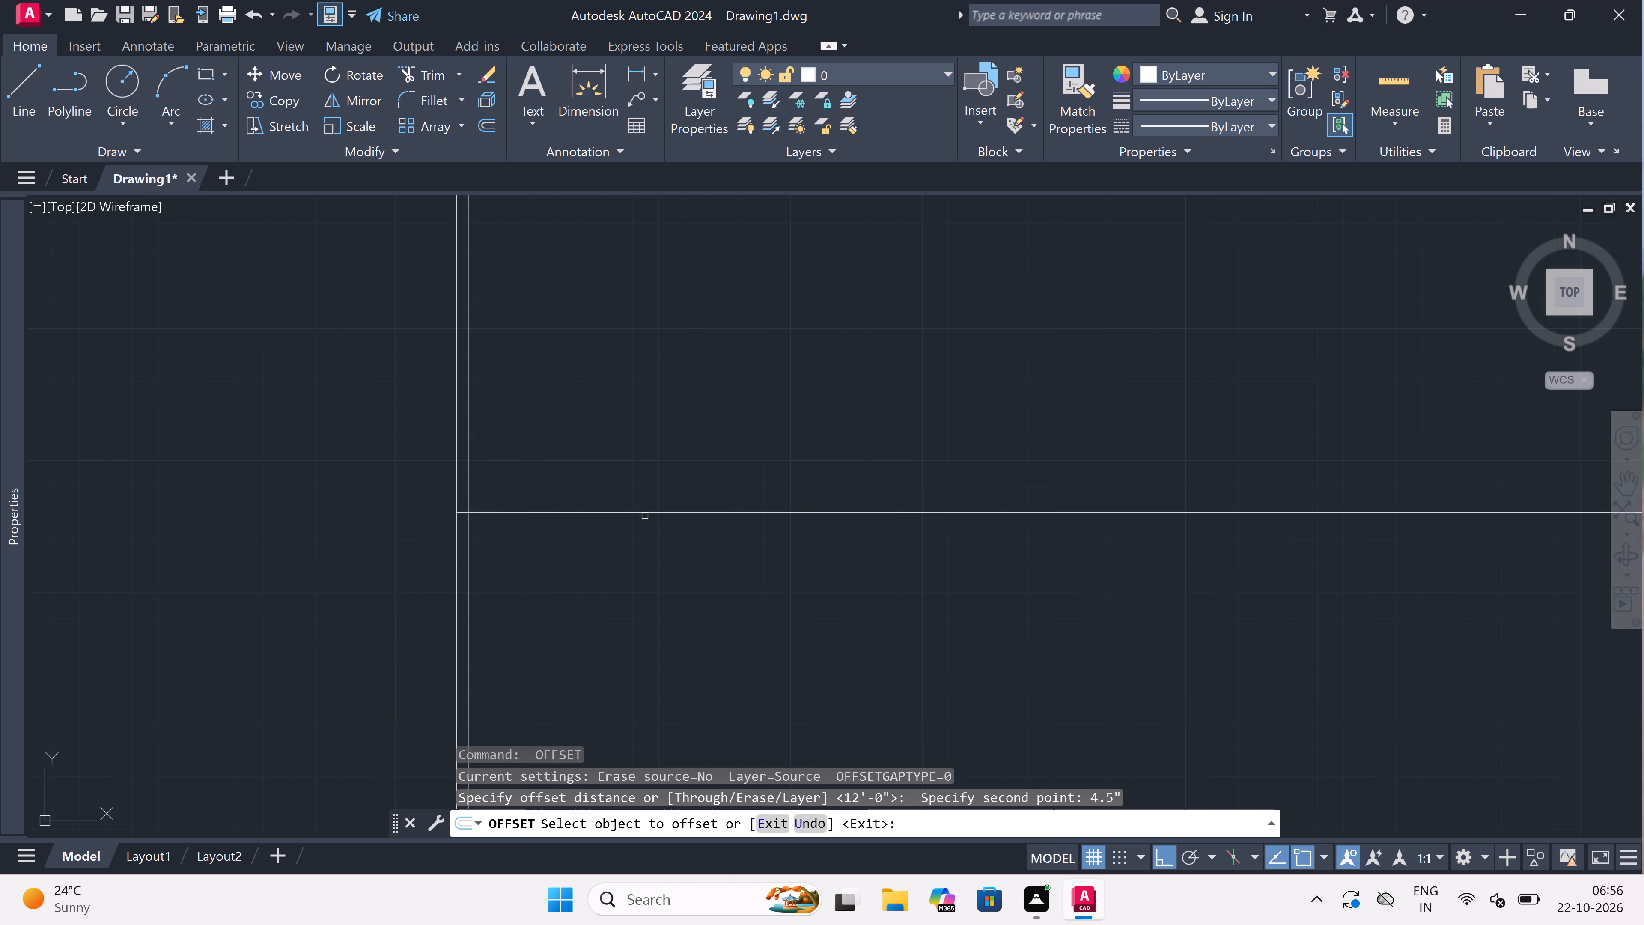
{"action": "left_click_drag", "start_coordinate": [640, 511], "coordinate": [641, 536]}
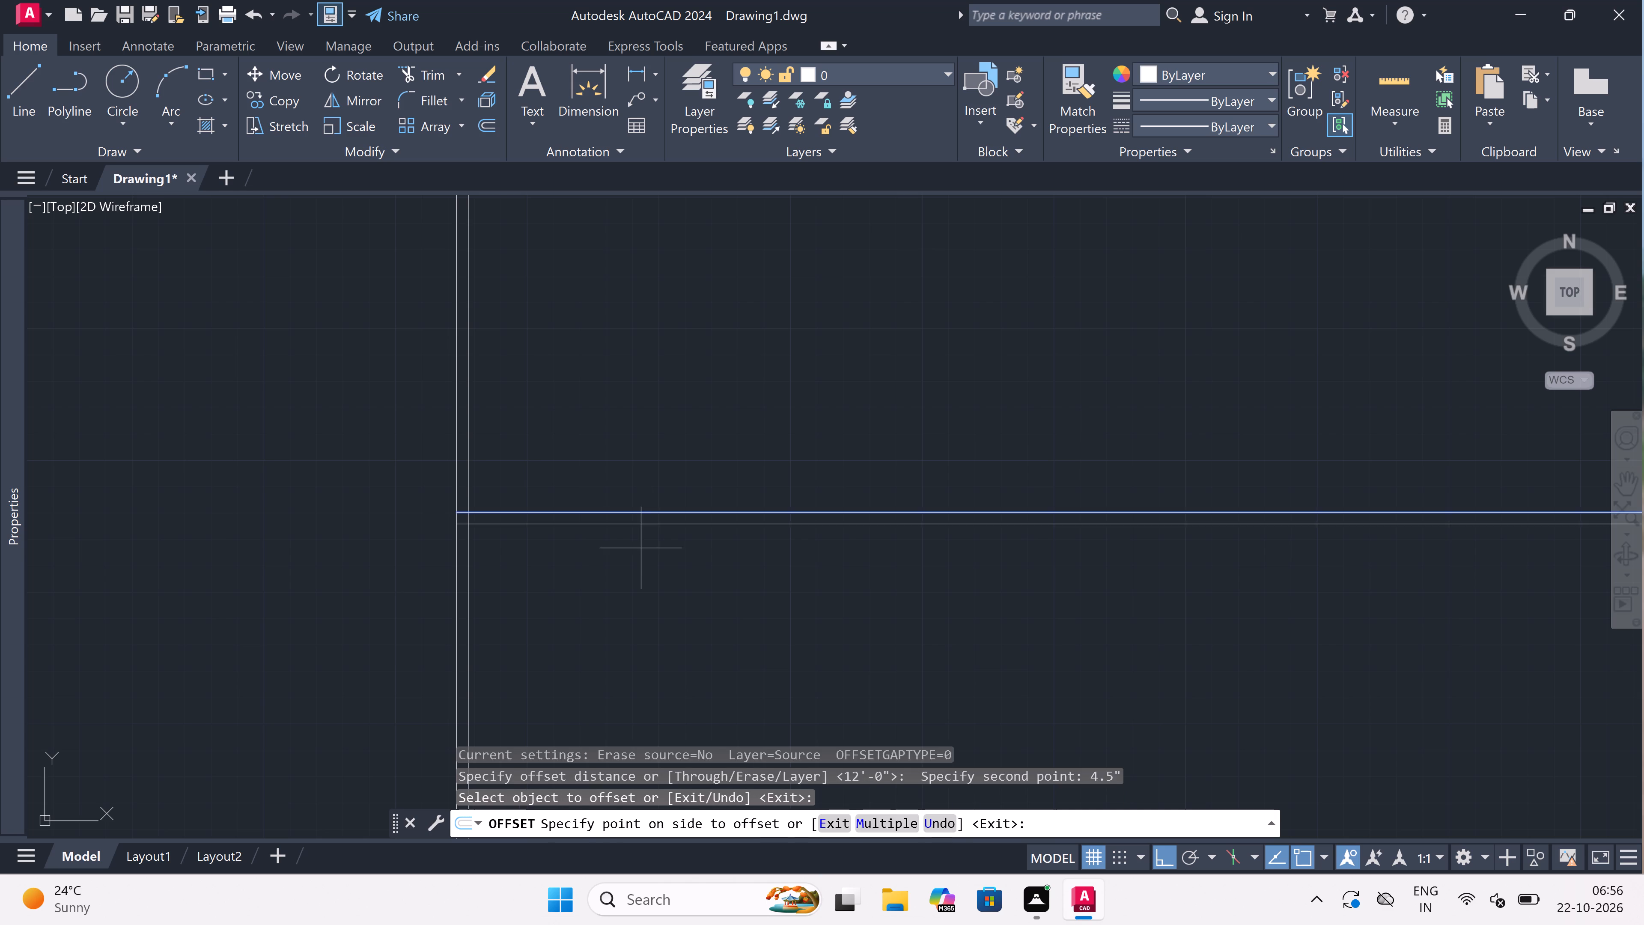
{"action": "left_click", "coordinate": [639, 580]}
{"action": "key", "text": "Escape"}
Offset the inner line of the left wall 11' to the right to mark the first room's width.
{"action": "key", "text": "space"}
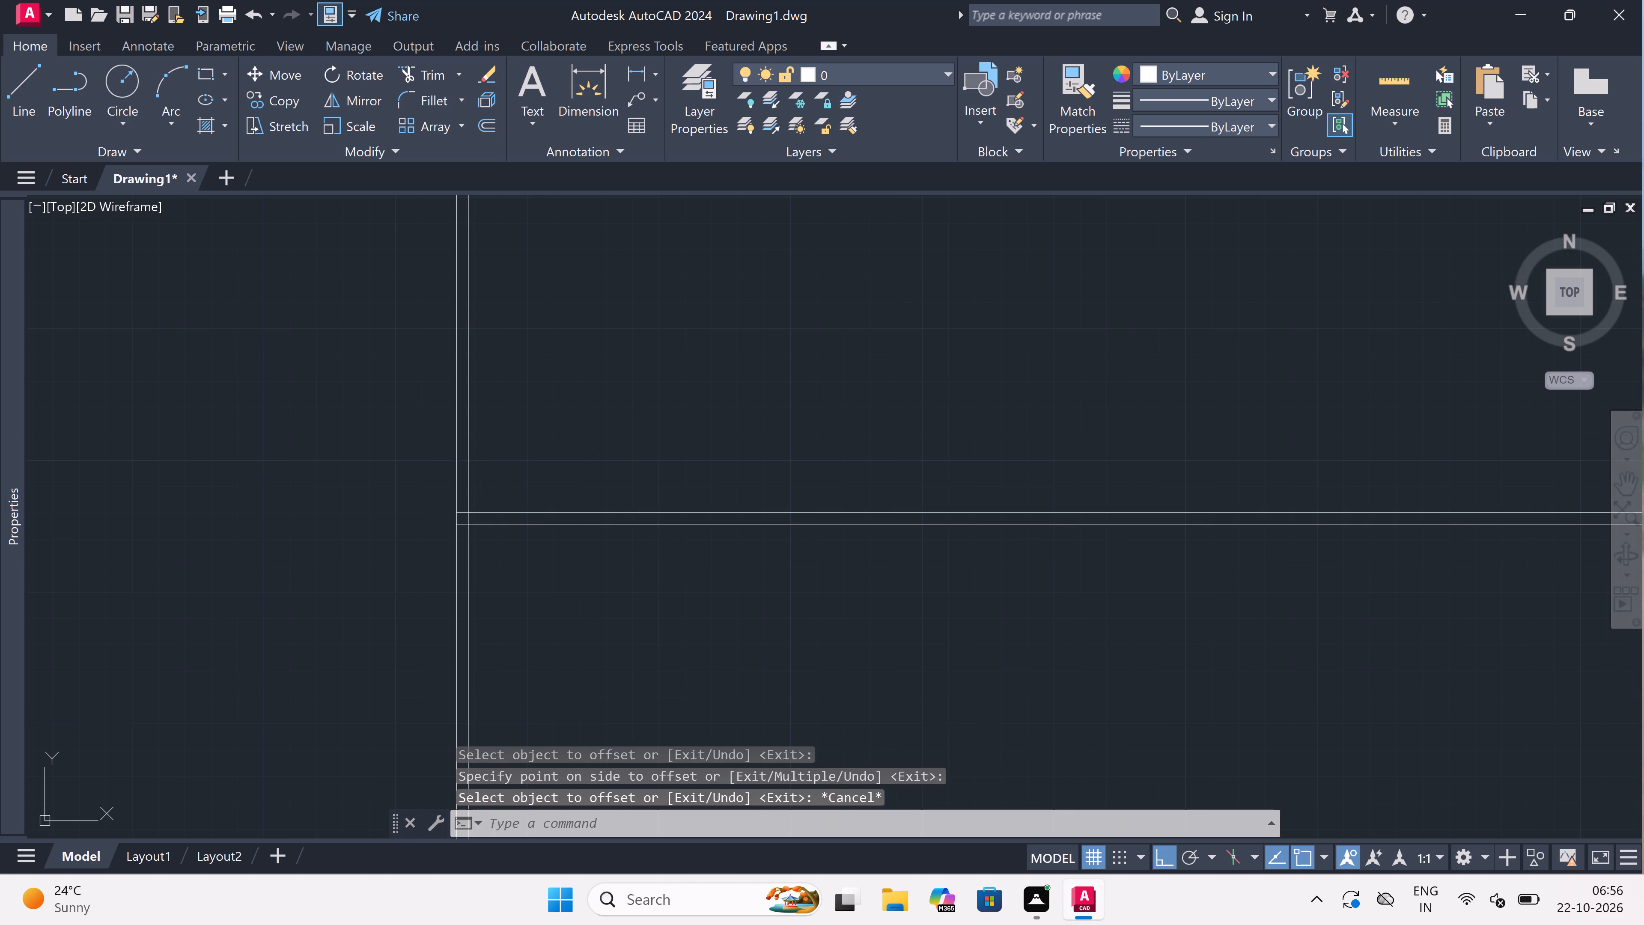
{"action": "left_click", "coordinate": [477, 461]}
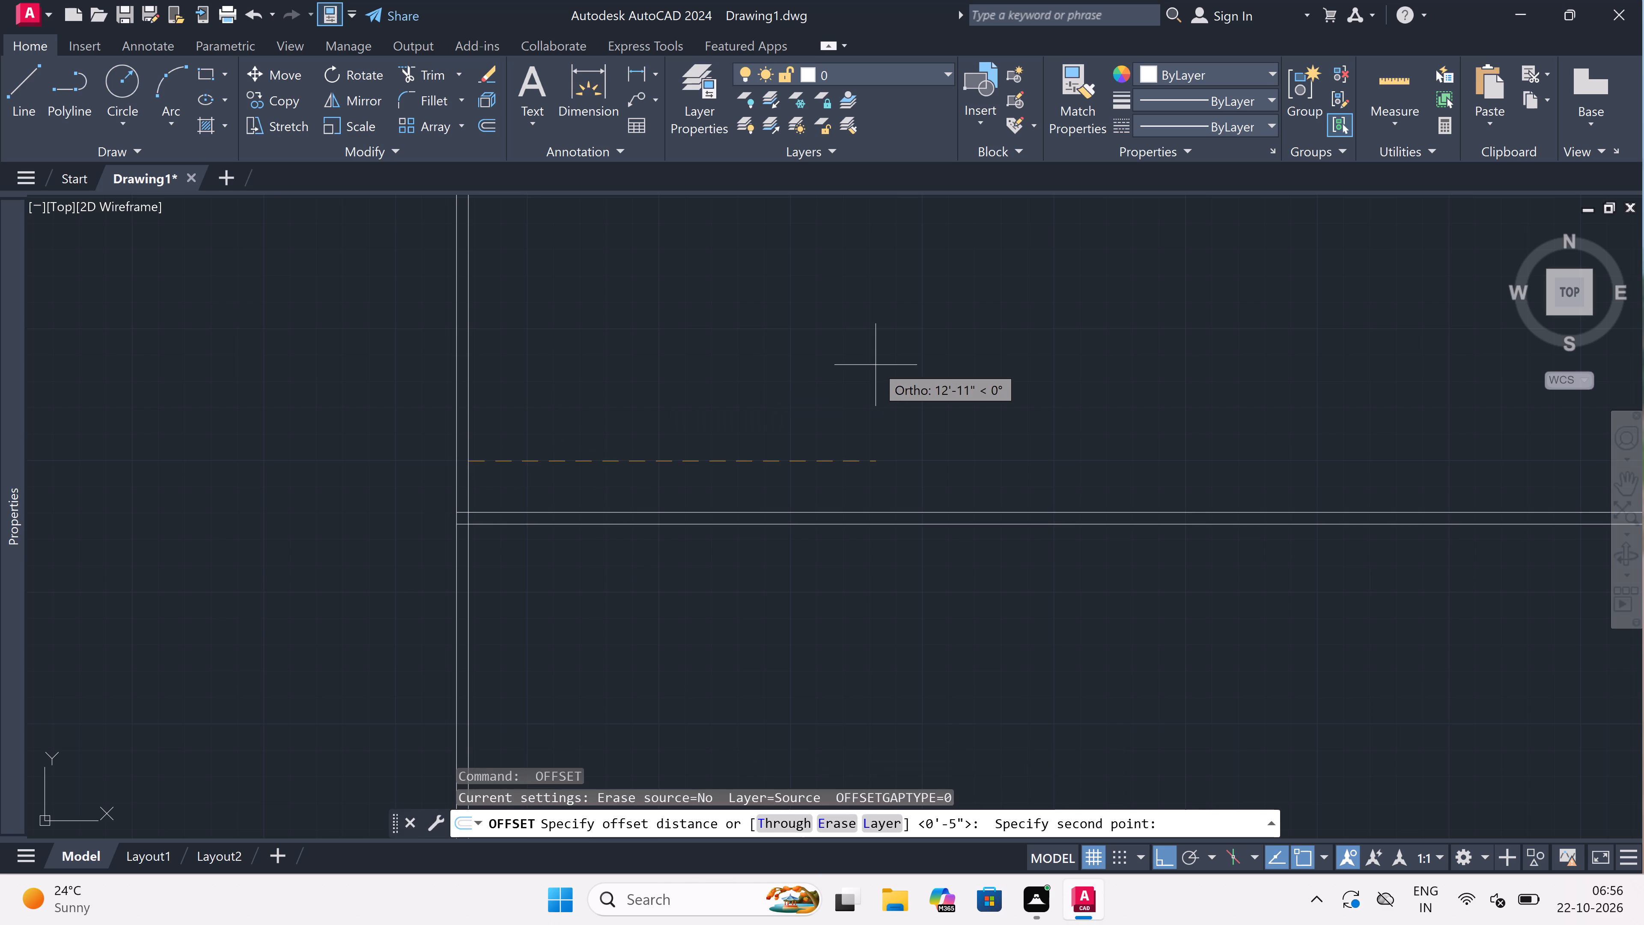
{"action": "type", "text": "11'"}
{"action": "key", "text": "space"}
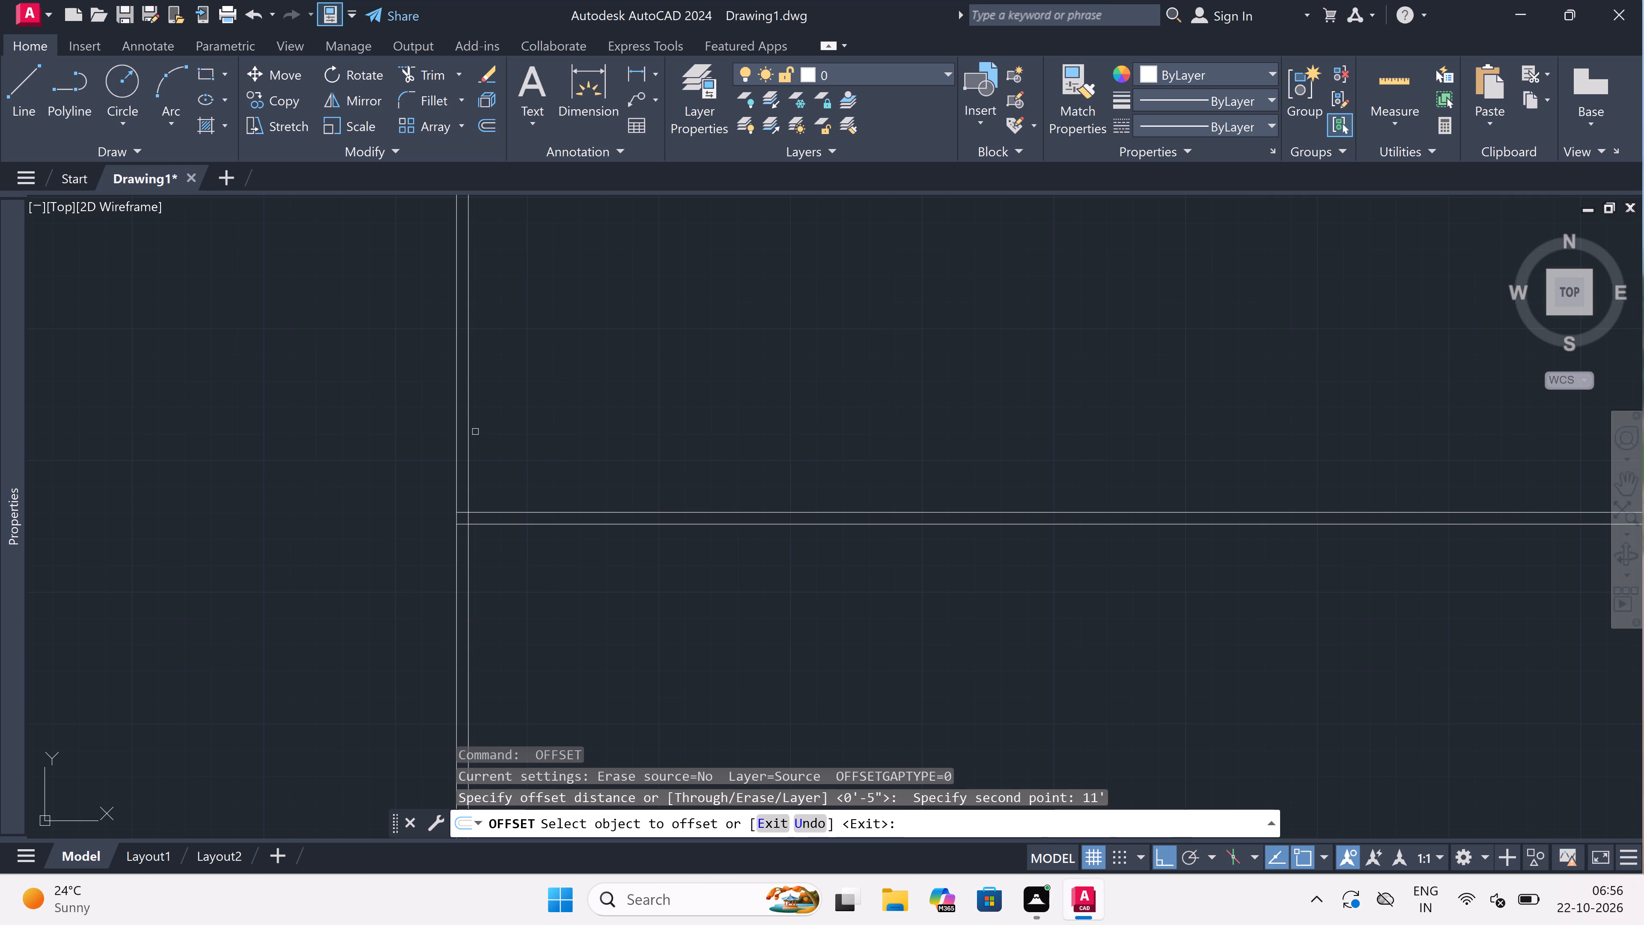
{"action": "left_click_drag", "start_coordinate": [469, 433], "coordinate": [475, 442]}
{"action": "left_click", "coordinate": [886, 370]}
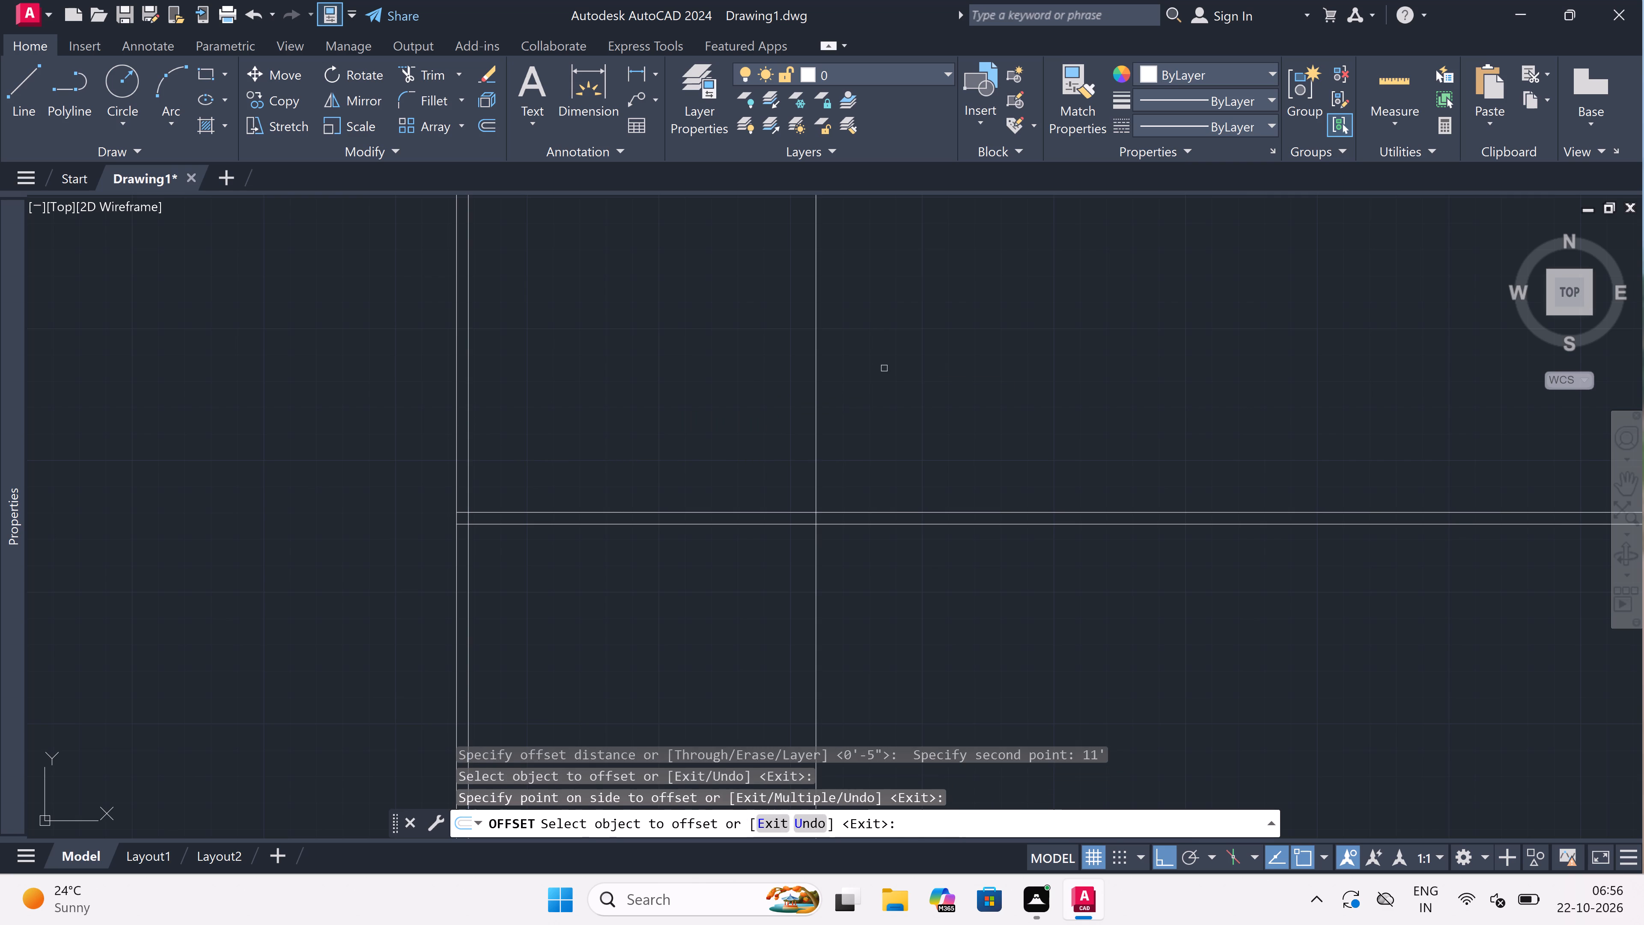
{"action": "key", "text": "Escape"}
Offset the first room's width line 4.5" to the right to form its dividing wall.
{"action": "key", "text": "space"}
{"action": "left_click", "coordinate": [816, 409]}
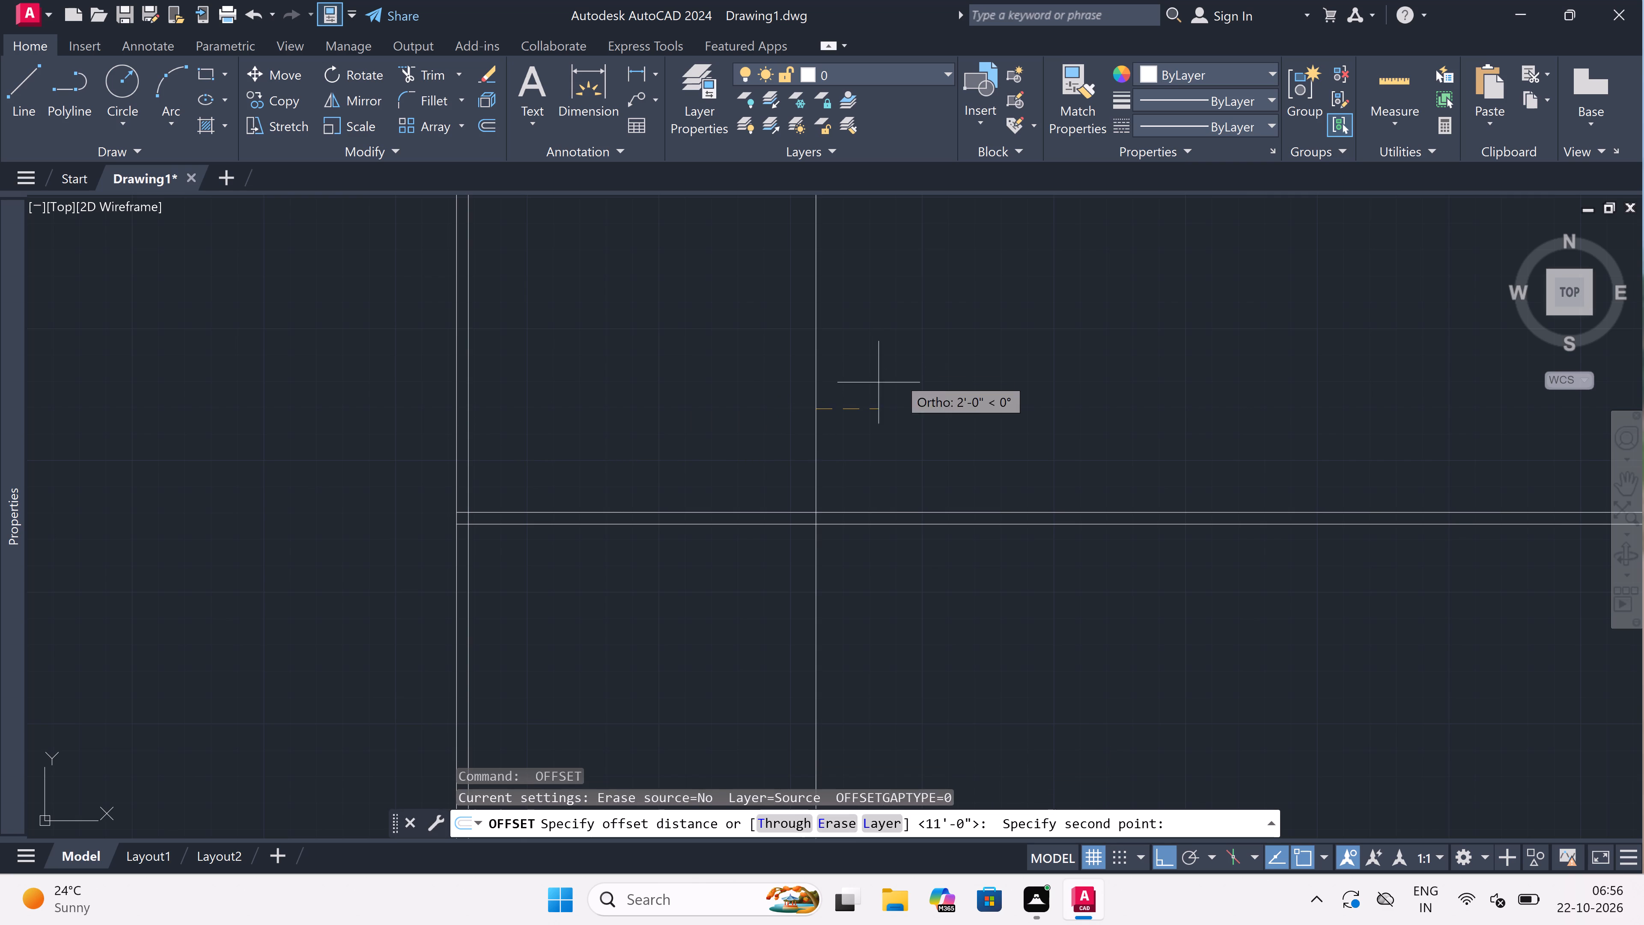
{"action": "type", "text": "4.5"}
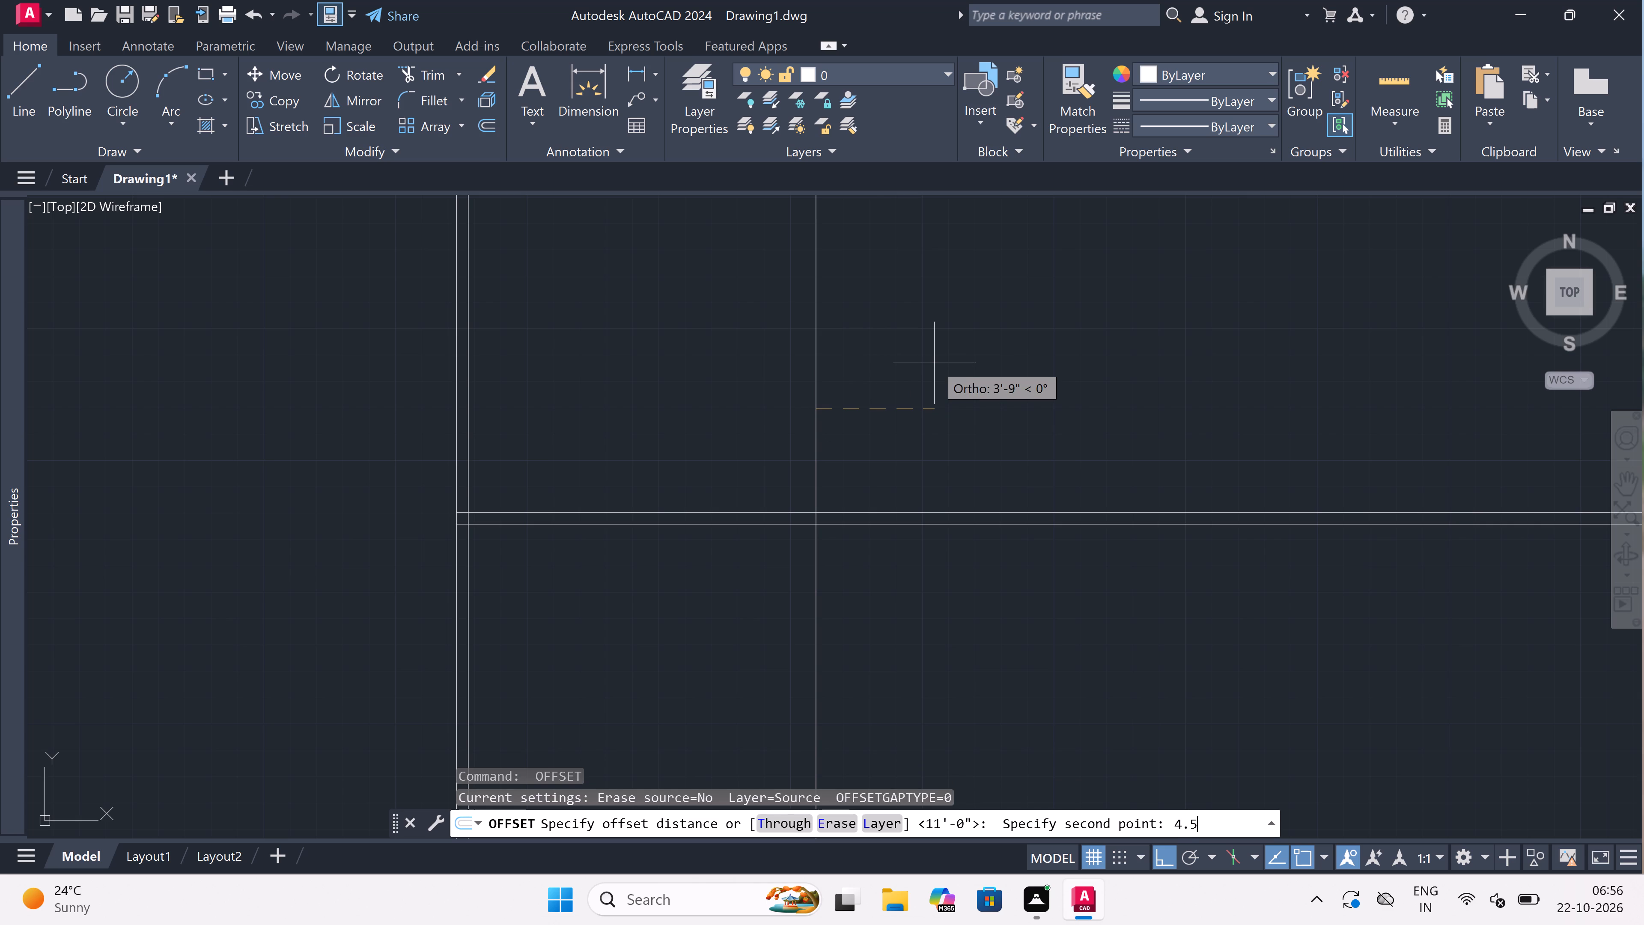
{"action": "type", "text": "\""}
{"action": "key", "text": "space"}
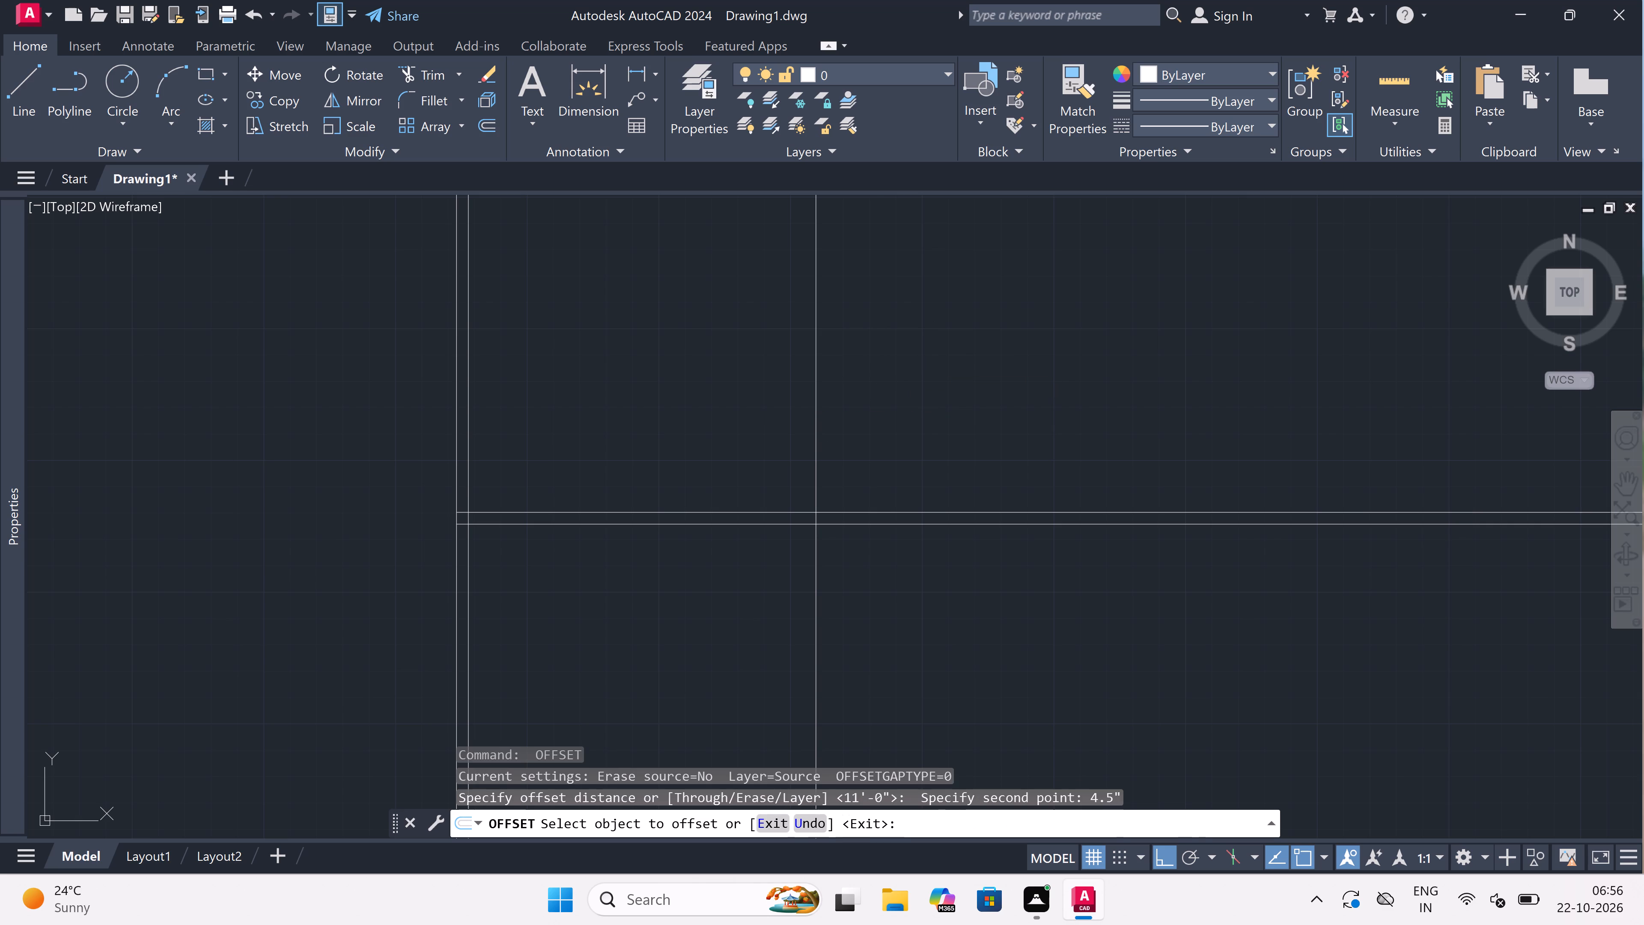
{"action": "left_click", "coordinate": [815, 448]}
{"action": "double_click", "coordinate": [862, 440]}
{"action": "key", "text": "Escape"}
Offset the right-hand line of the first dividing wall 6' to the right to mark the second room's width.
{"action": "key", "text": "space"}
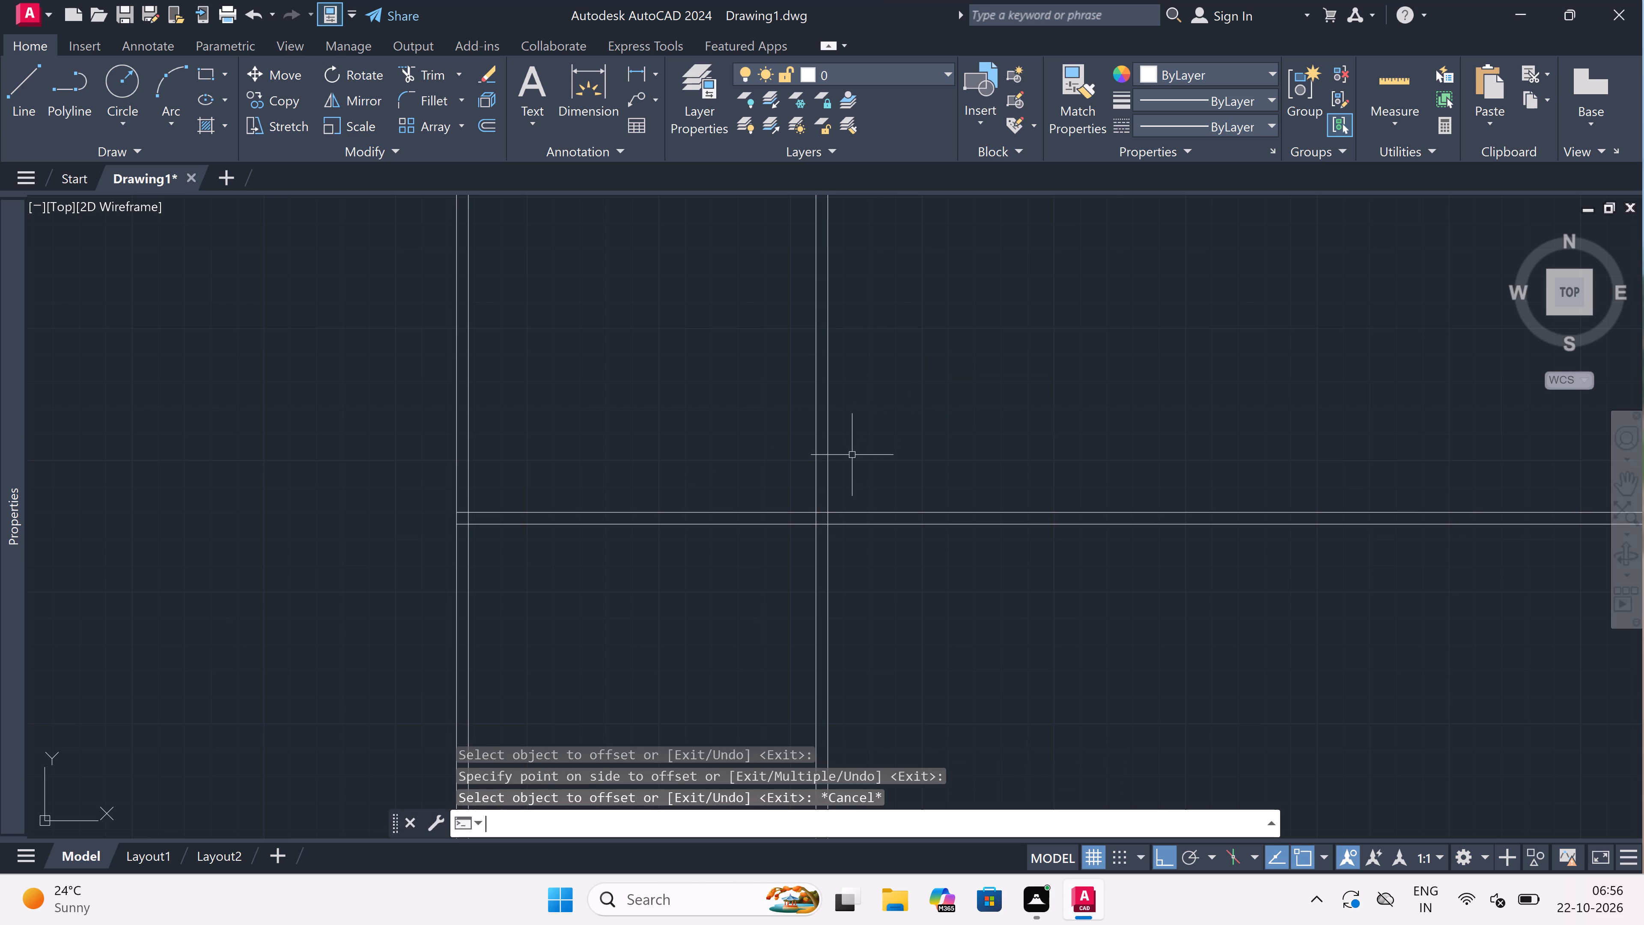
{"action": "left_click_drag", "start_coordinate": [831, 455], "coordinate": [840, 450]}
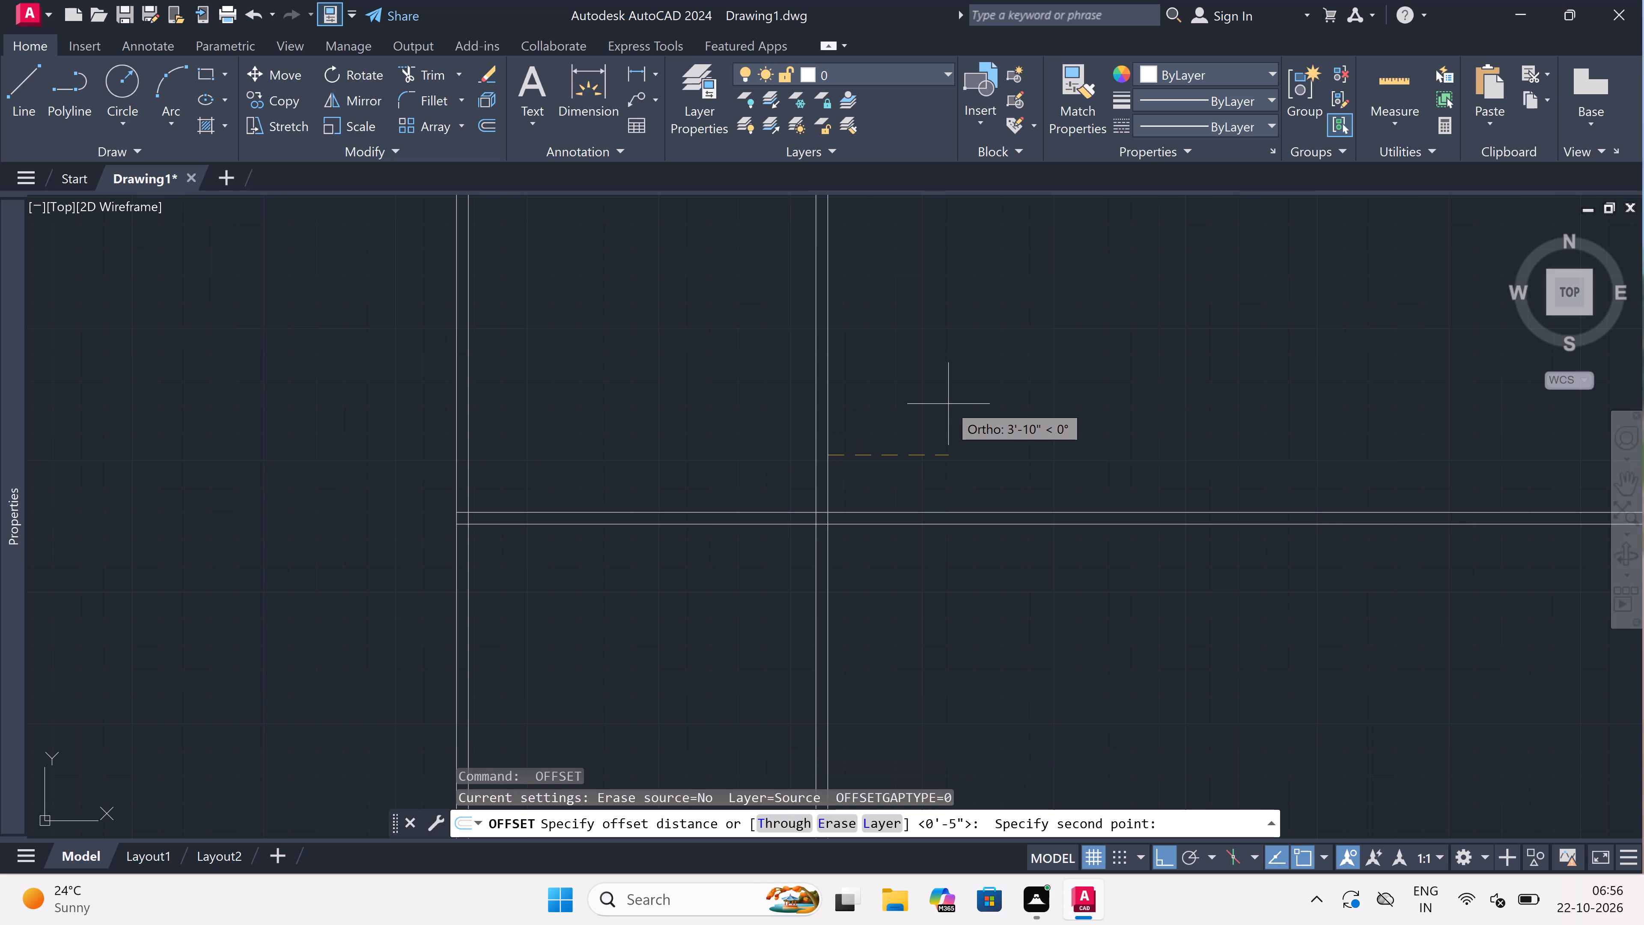
{"action": "key", "text": "6"}
{"action": "type", "text": "'"}
{"action": "key", "text": "space"}
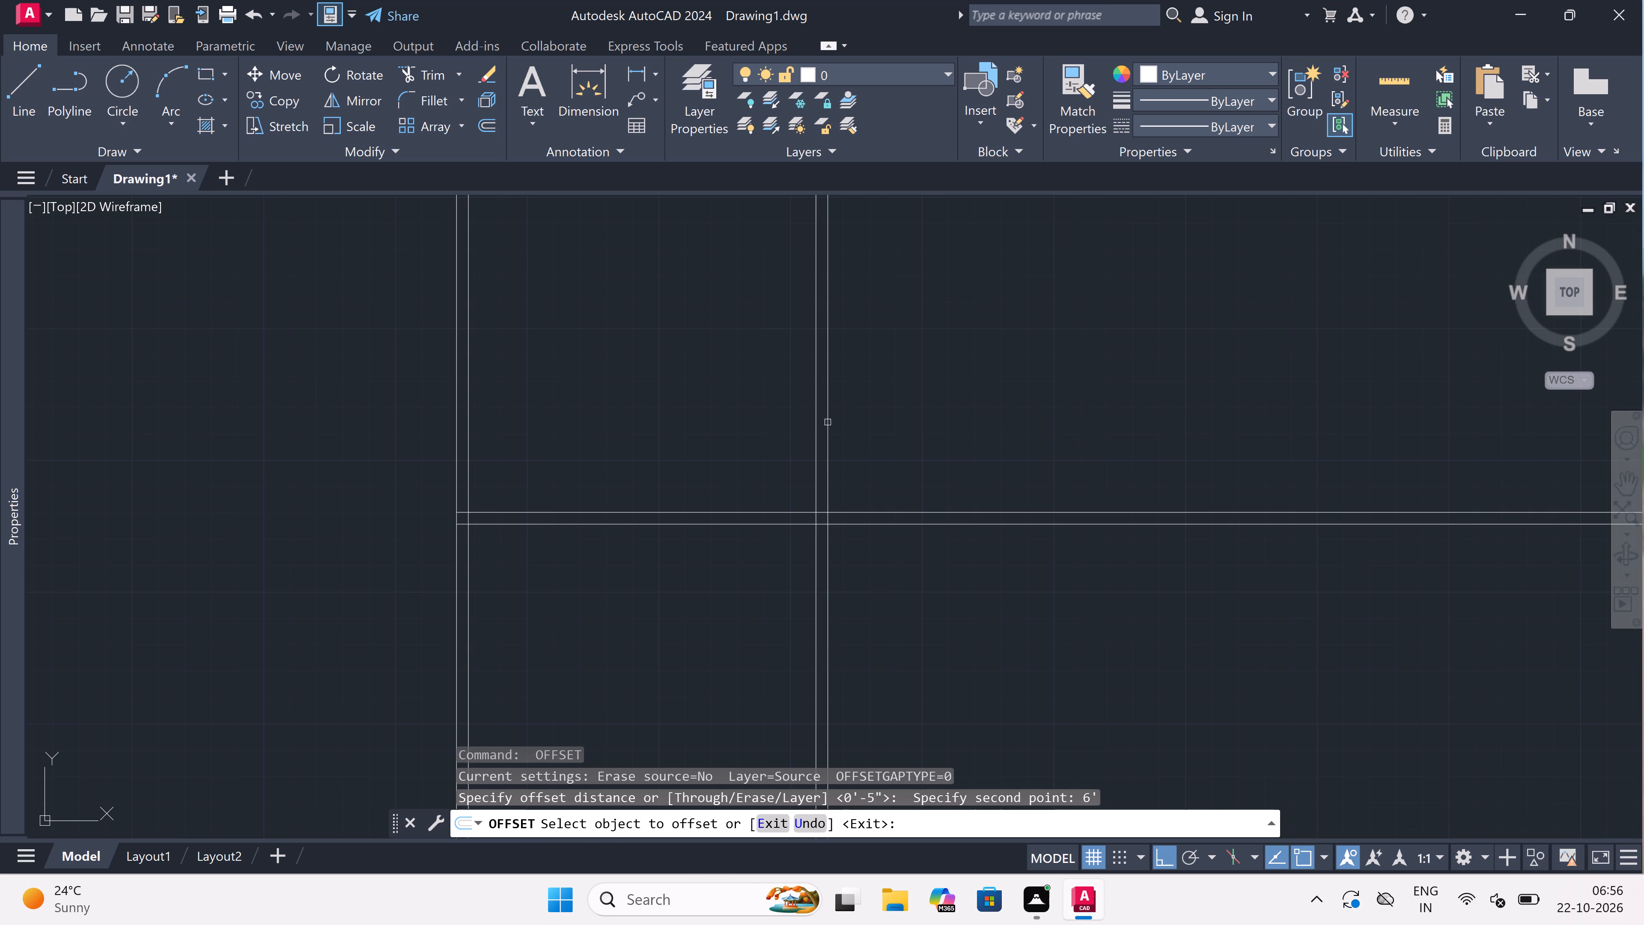
{"action": "left_click_drag", "start_coordinate": [828, 422], "coordinate": [876, 408]}
{"action": "left_click", "coordinate": [926, 399]}
{"action": "scroll", "coordinate": [807, 495], "scroll_direction": "down", "scroll_amount": 3}
{"action": "scroll", "coordinate": [879, 451], "scroll_direction": "up", "scroll_amount": 3}
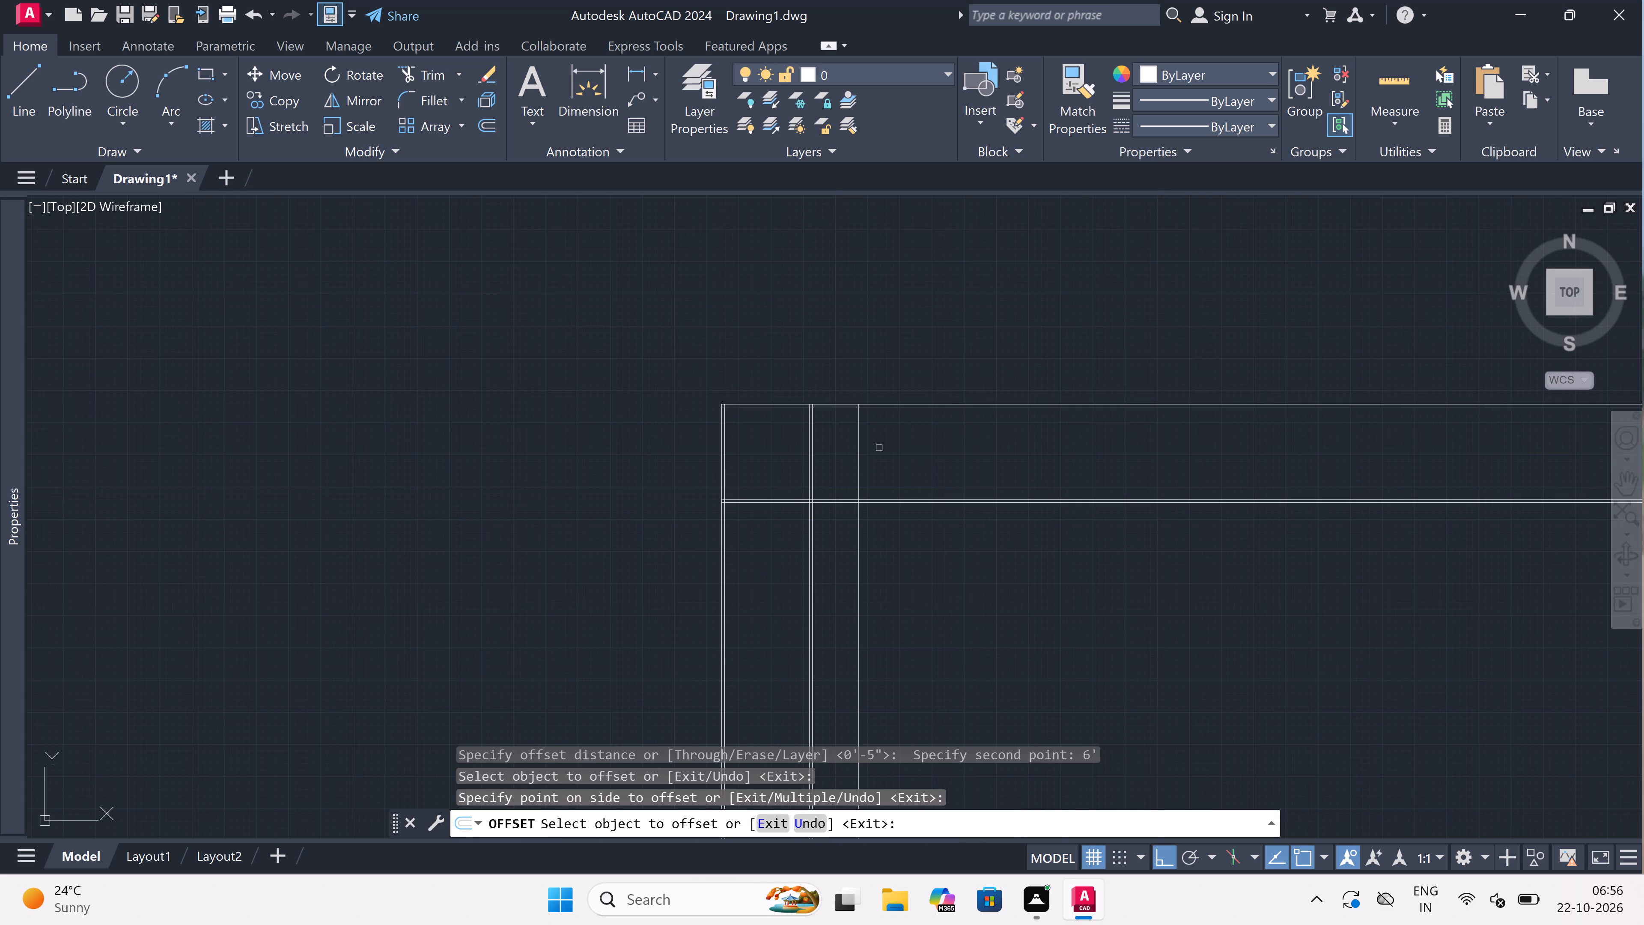
{"action": "key", "text": "Escape"}
Offset the second room's width line 4.5" to the right to form the second dividing wall.
{"action": "key", "text": "space"}
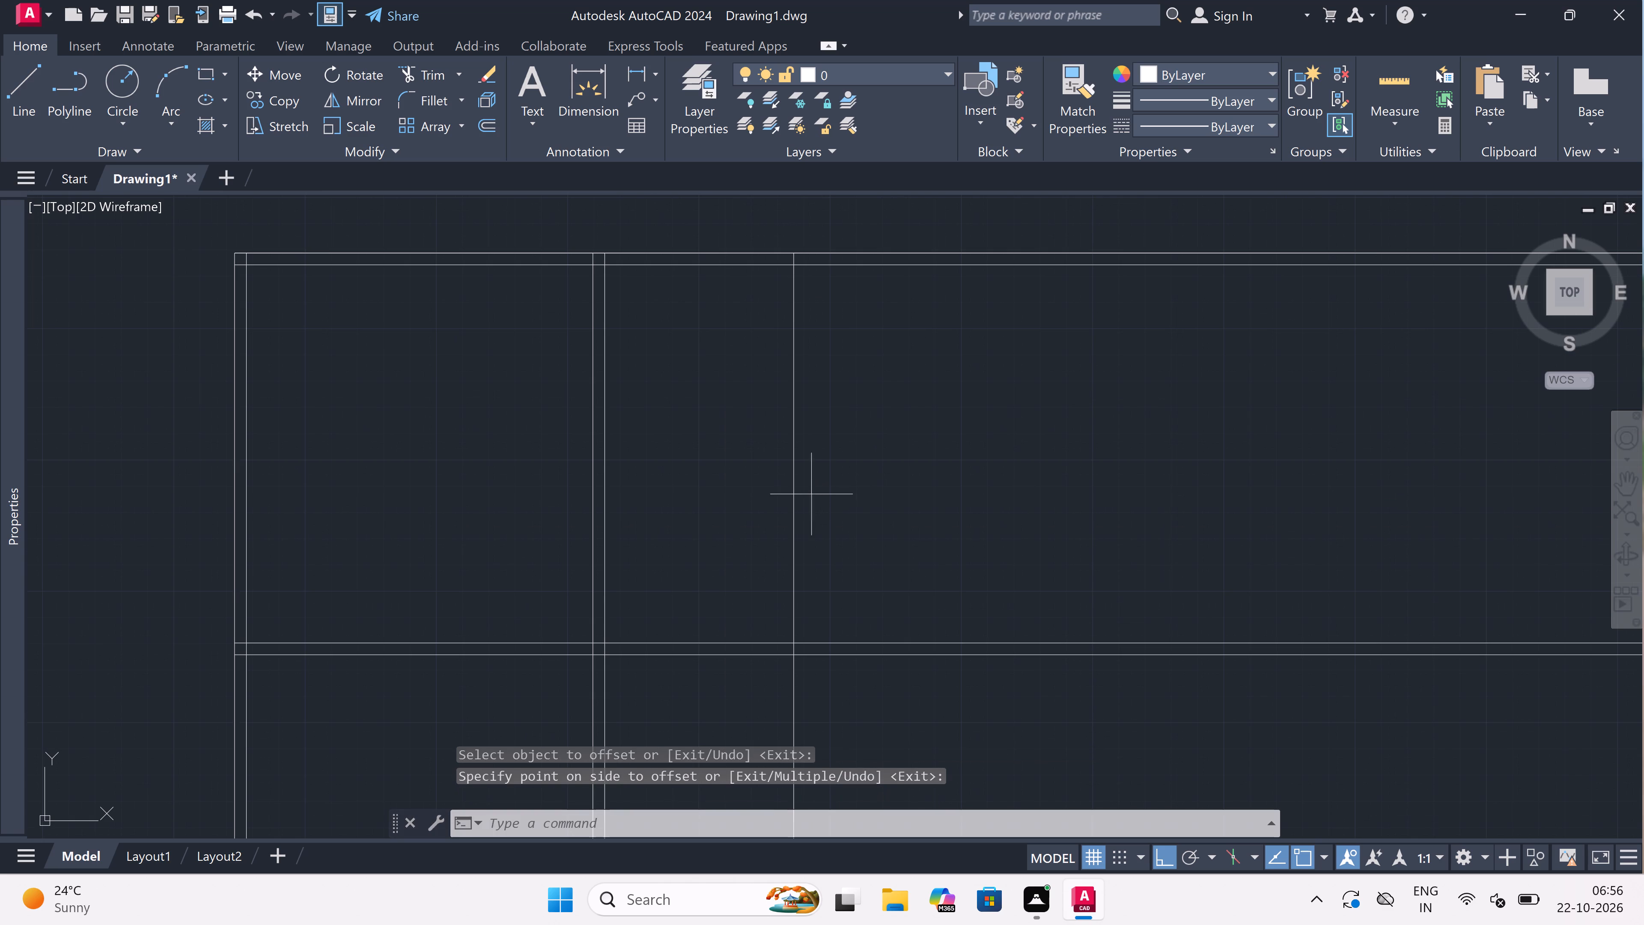
{"action": "double_click", "coordinate": [792, 506]}
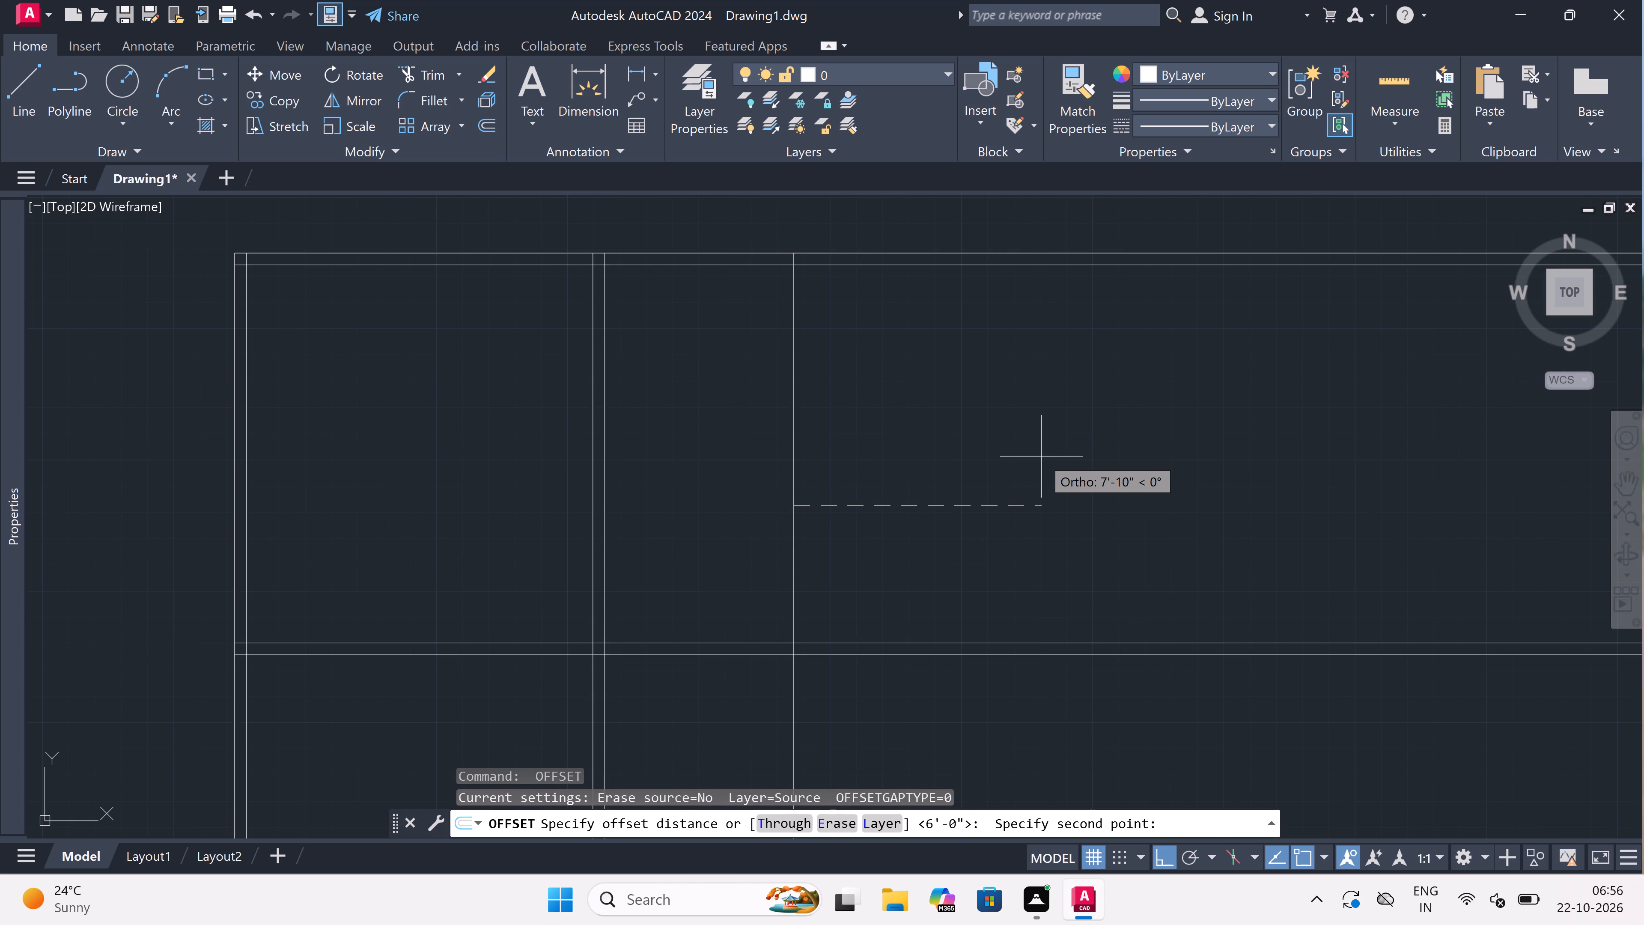
{"action": "type", "text": "4.5"}
{"action": "key", "text": "shift+quotedbl"}
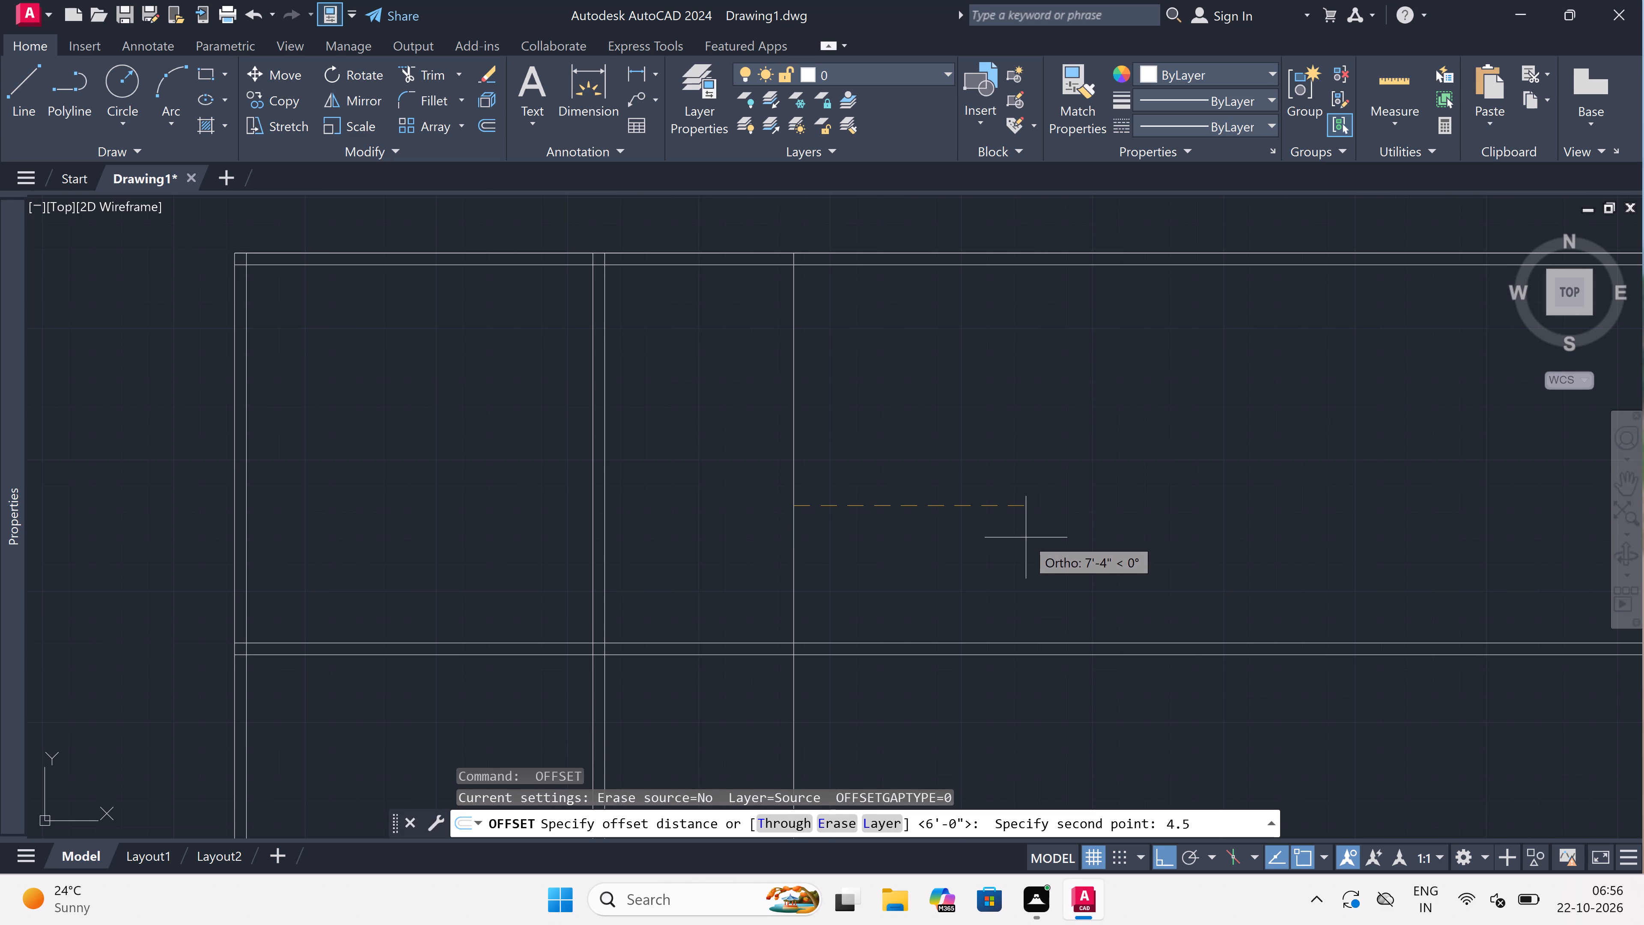
{"action": "key", "text": "space"}
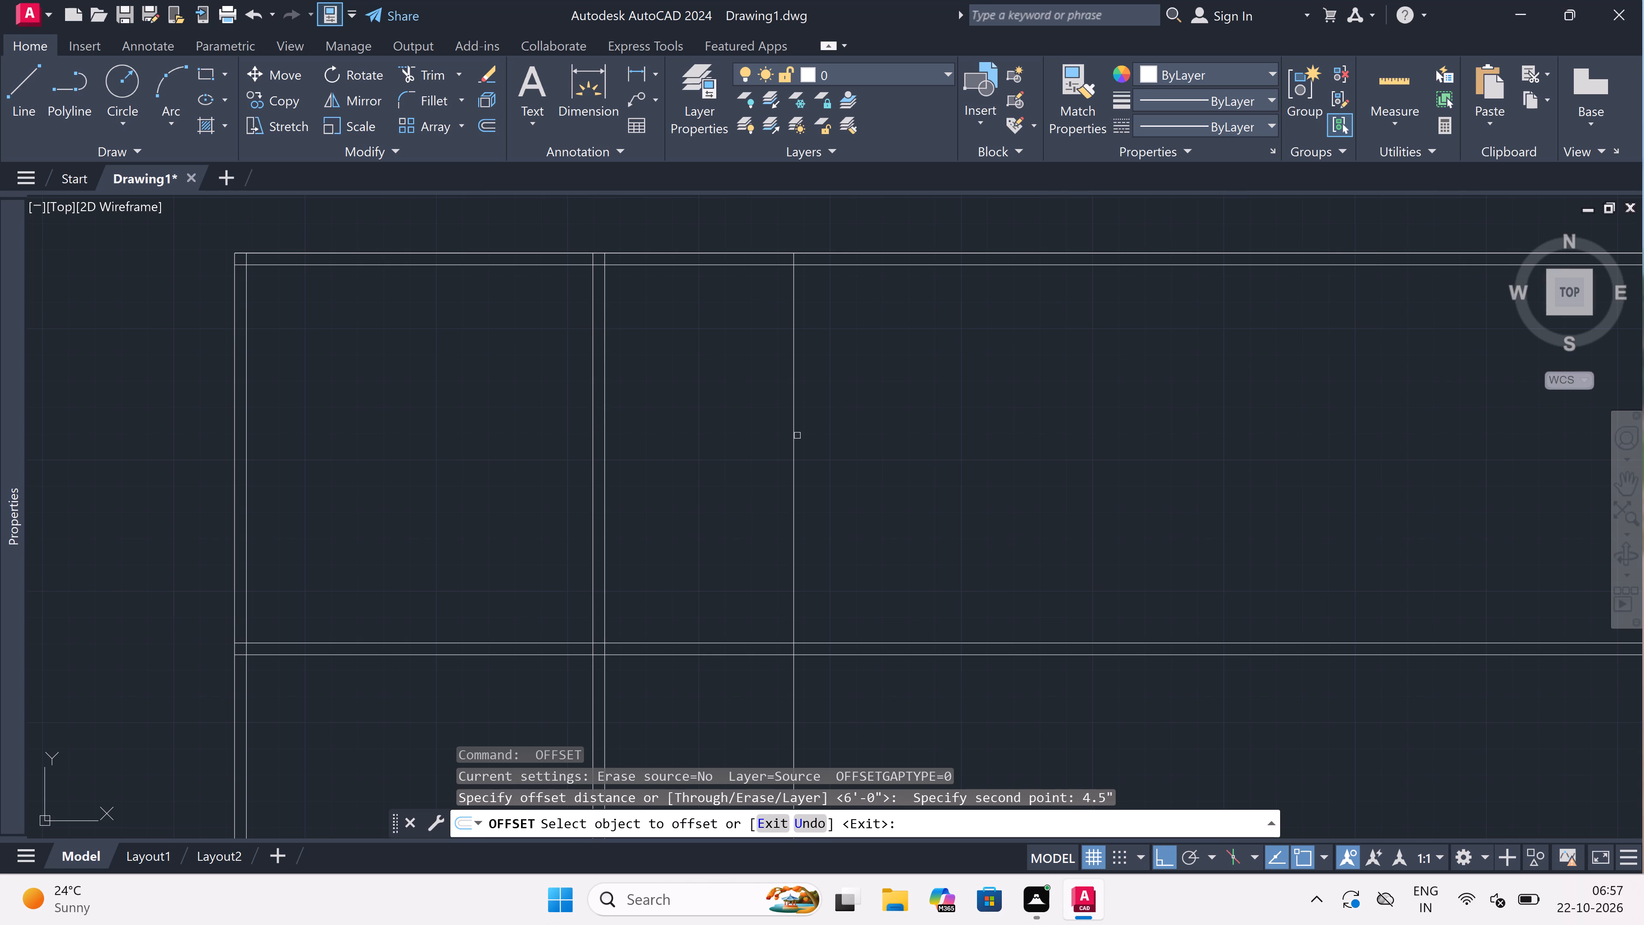
{"action": "left_click_drag", "start_coordinate": [793, 433], "coordinate": [798, 431]}
{"action": "left_click", "coordinate": [832, 418]}
{"action": "key", "text": "Escape"}
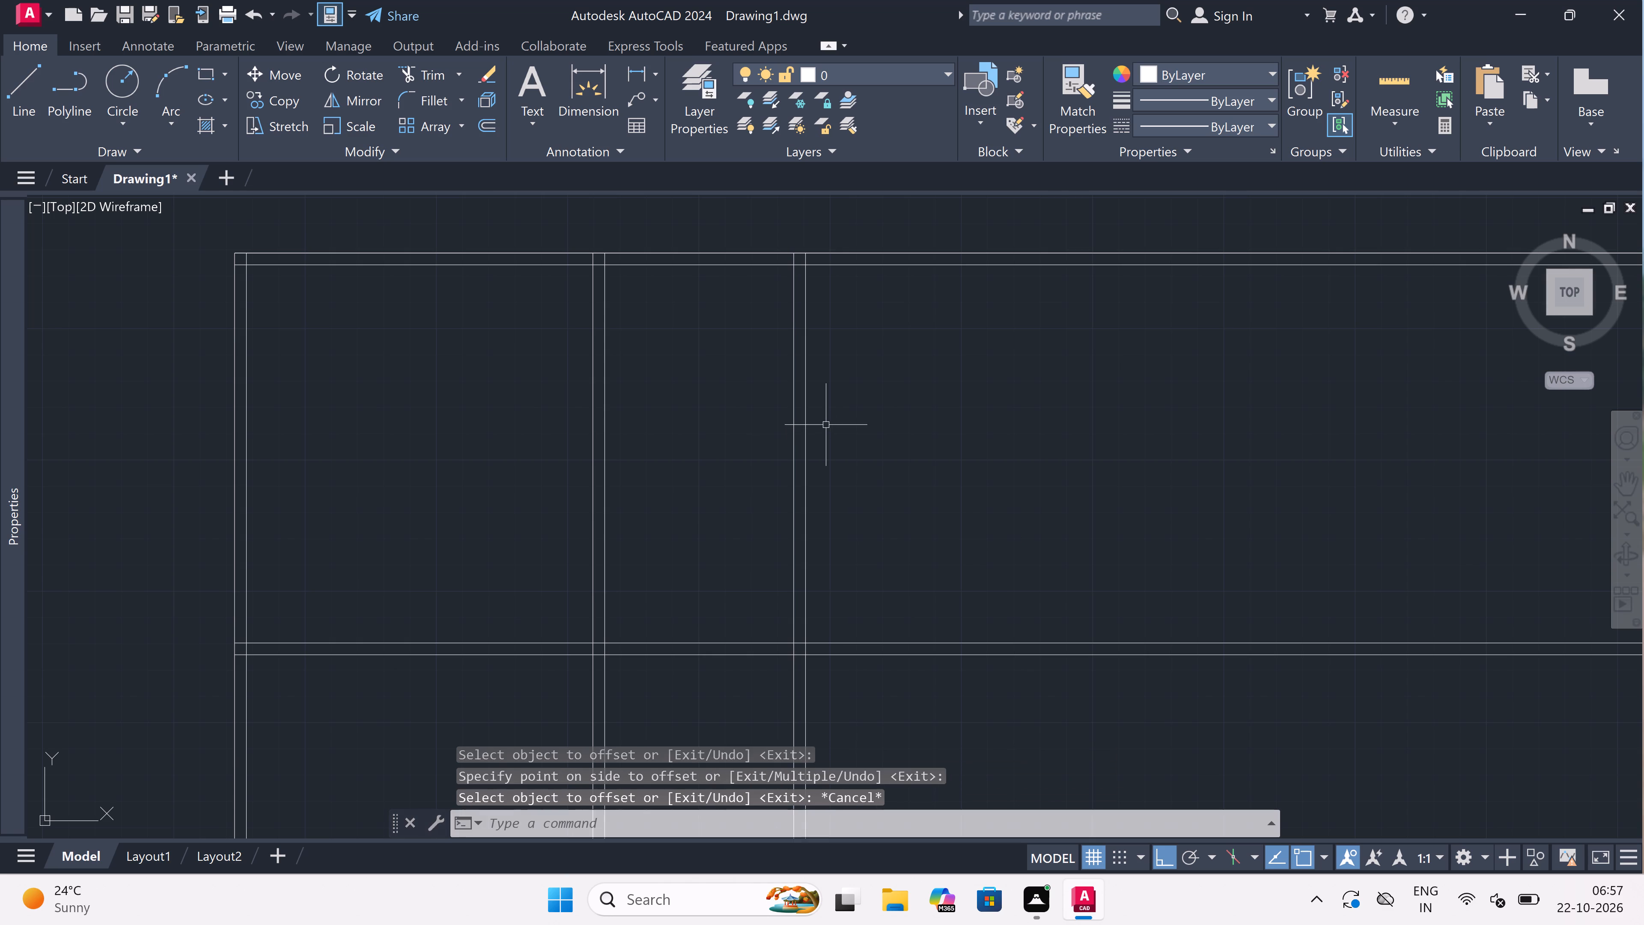
Offset the right-hand line of the second dividing wall 6' to the right to mark the third room's width.
{"action": "key", "text": "space"}
{"action": "left_click_drag", "start_coordinate": [804, 437], "coordinate": [873, 425]}
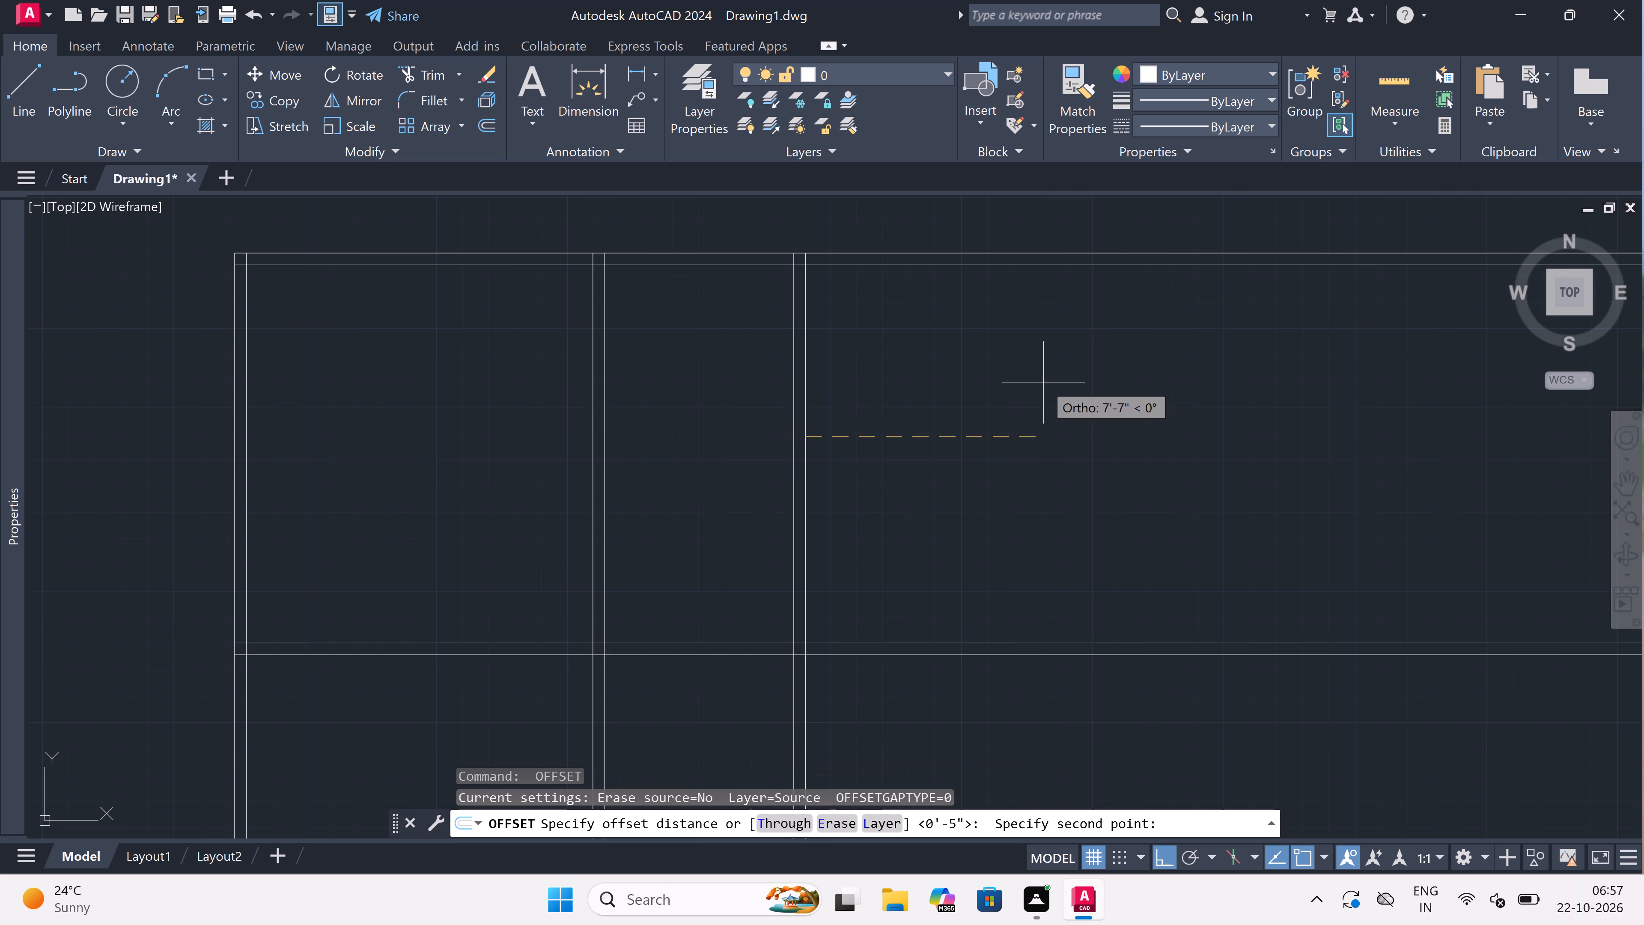
{"action": "type", "text": "66"}
{"action": "key", "text": "apostrophe"}
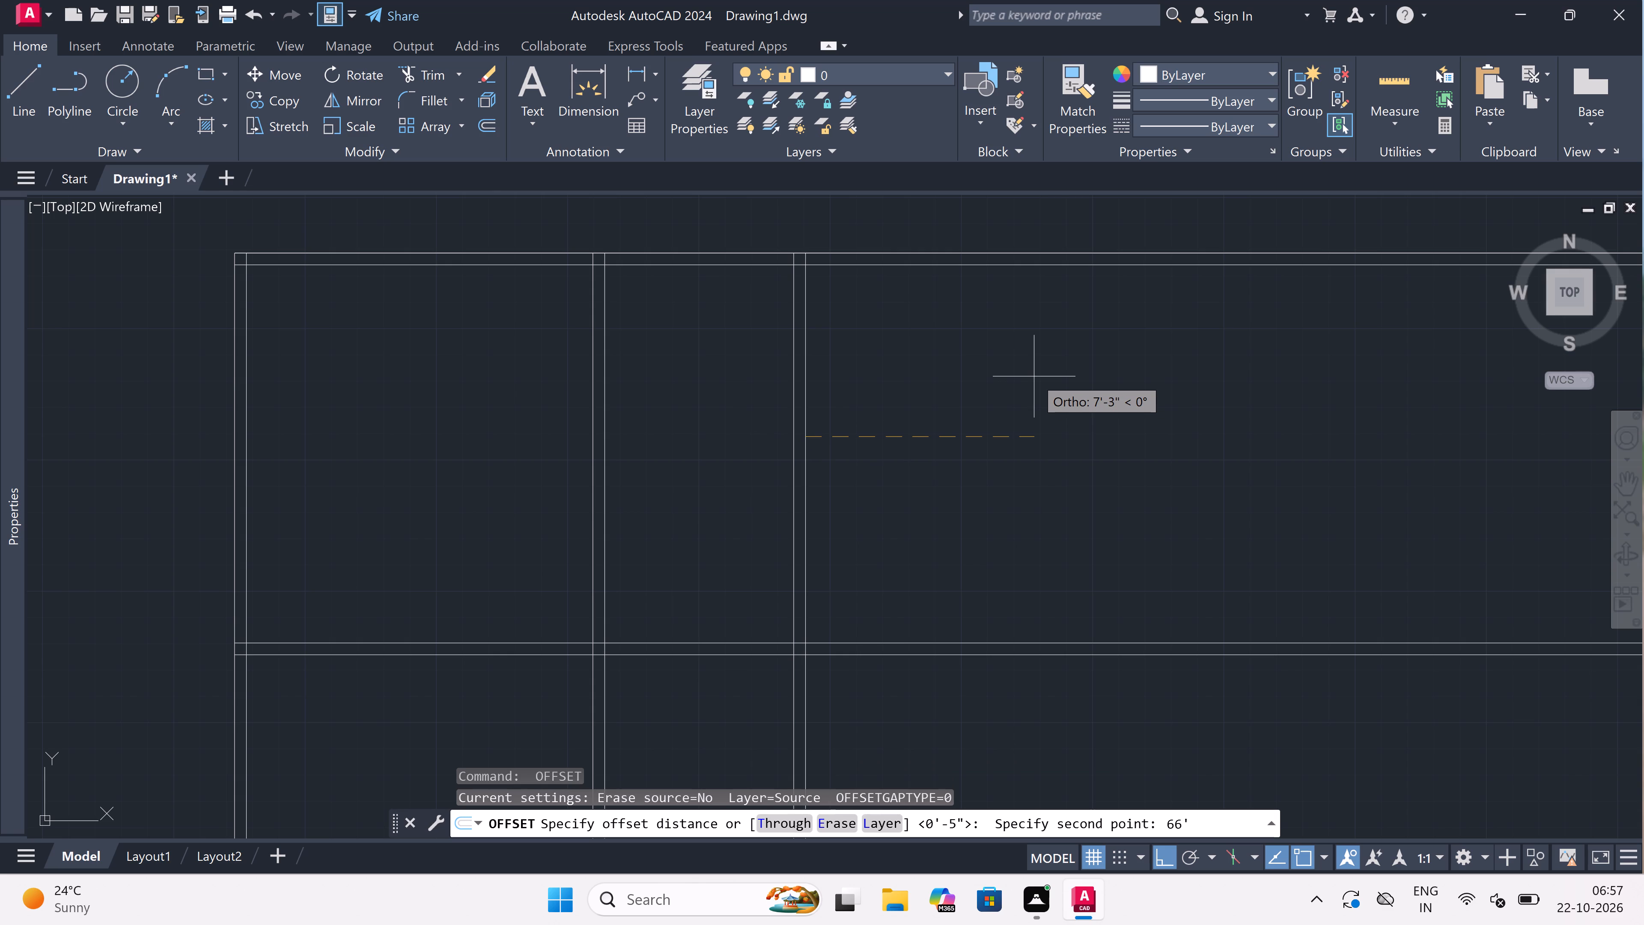
{"action": "key", "text": "BackSpace"}
{"action": "key", "text": "BackSpace"}
{"action": "key", "text": "apostrophe"}
{"action": "key", "text": "space"}
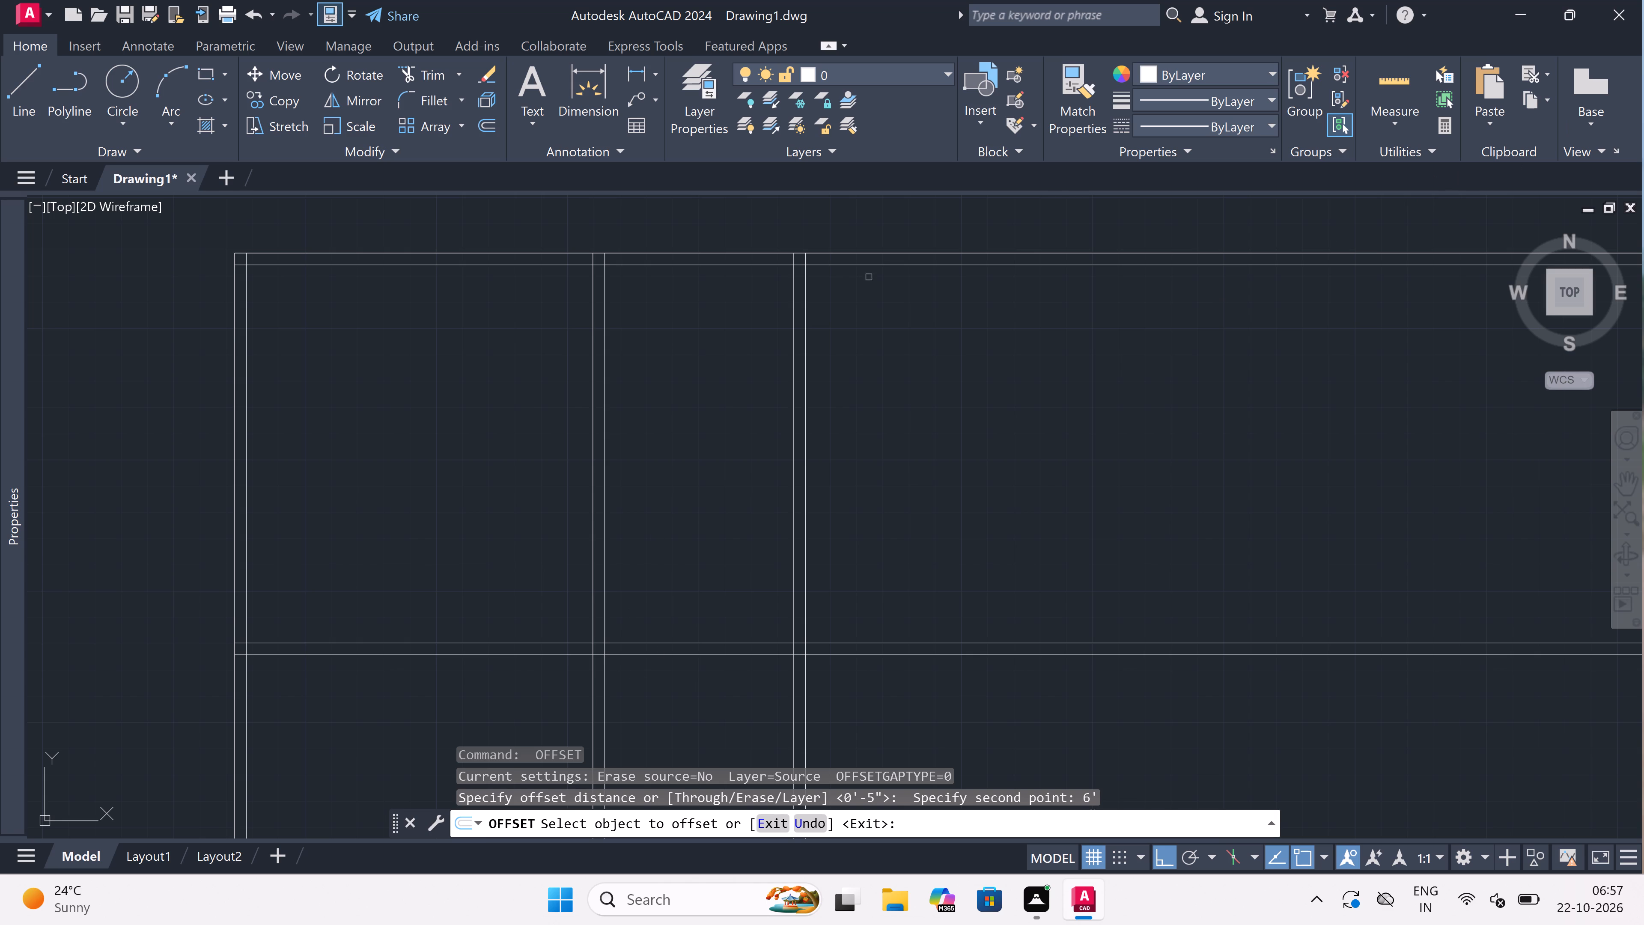
{"action": "left_click", "coordinate": [807, 361]}
{"action": "left_click", "coordinate": [931, 340]}
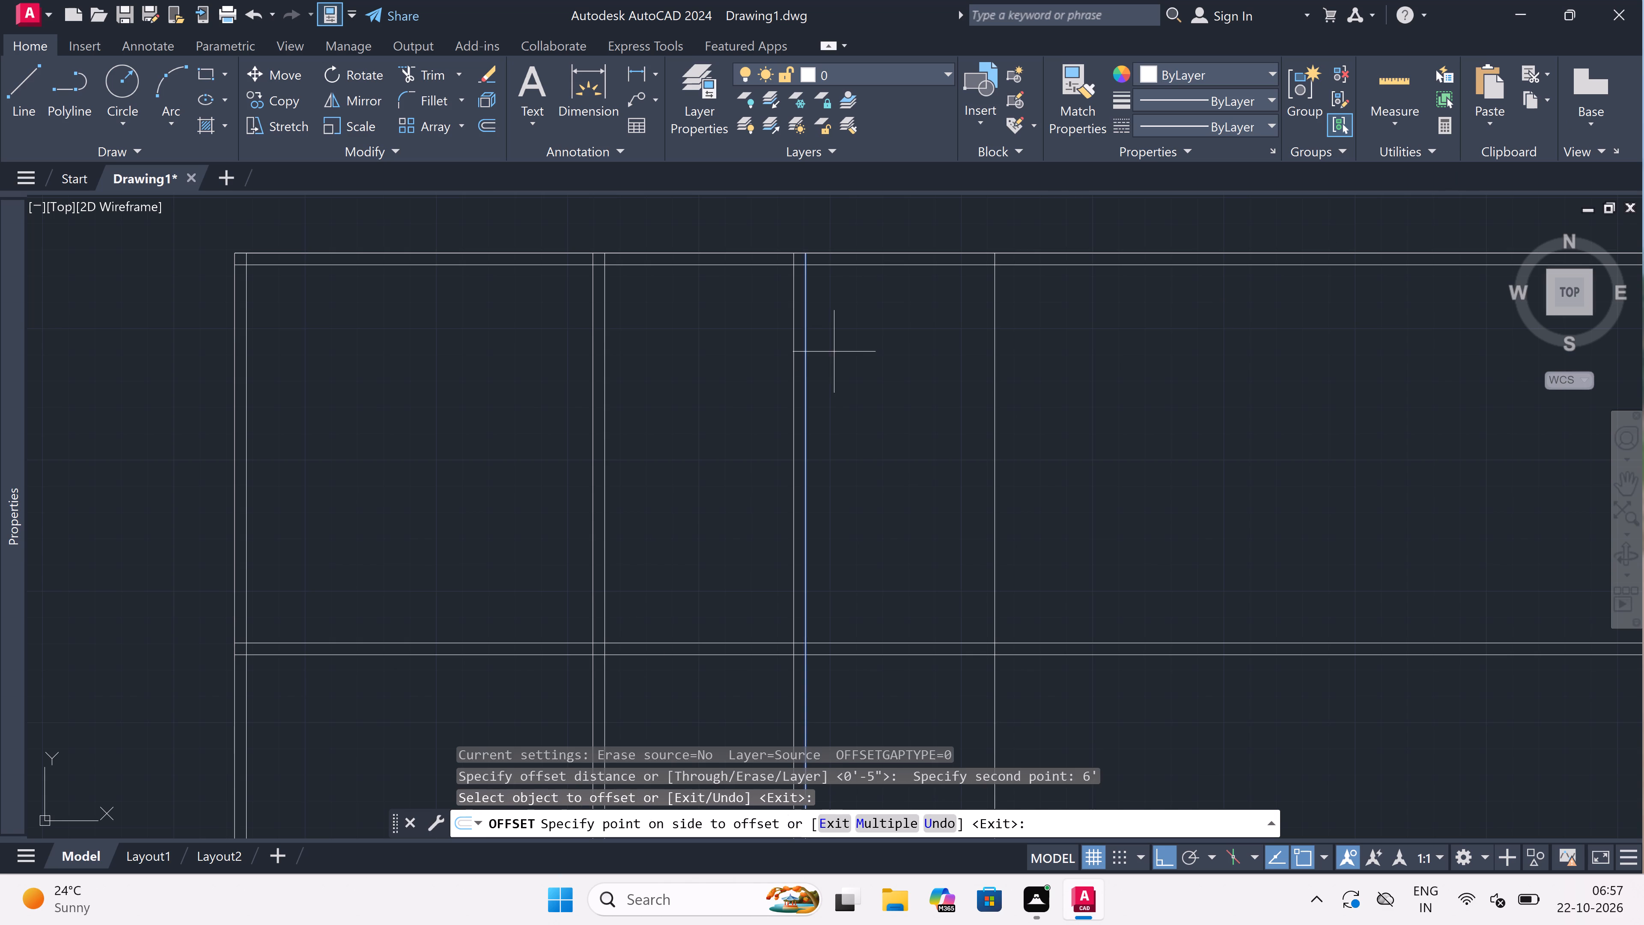
{"action": "key", "text": "Escape"}
Offset the third room's width line 4.5" to the right to form the third dividing wall.
{"action": "key", "text": "space"}
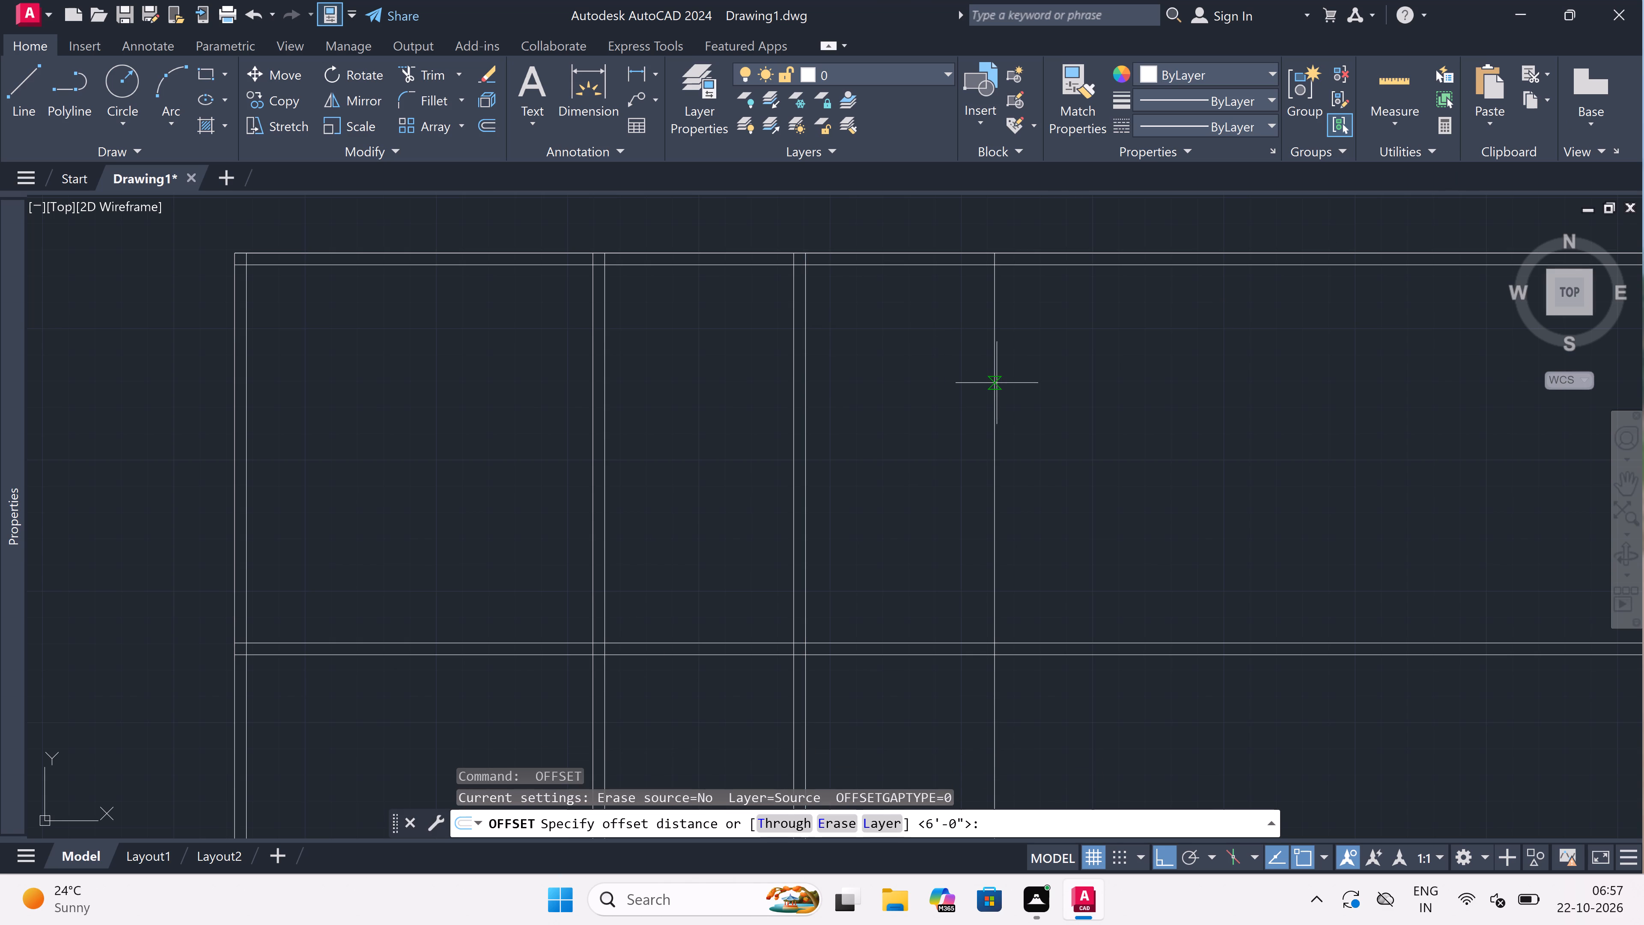
{"action": "left_click", "coordinate": [997, 383]}
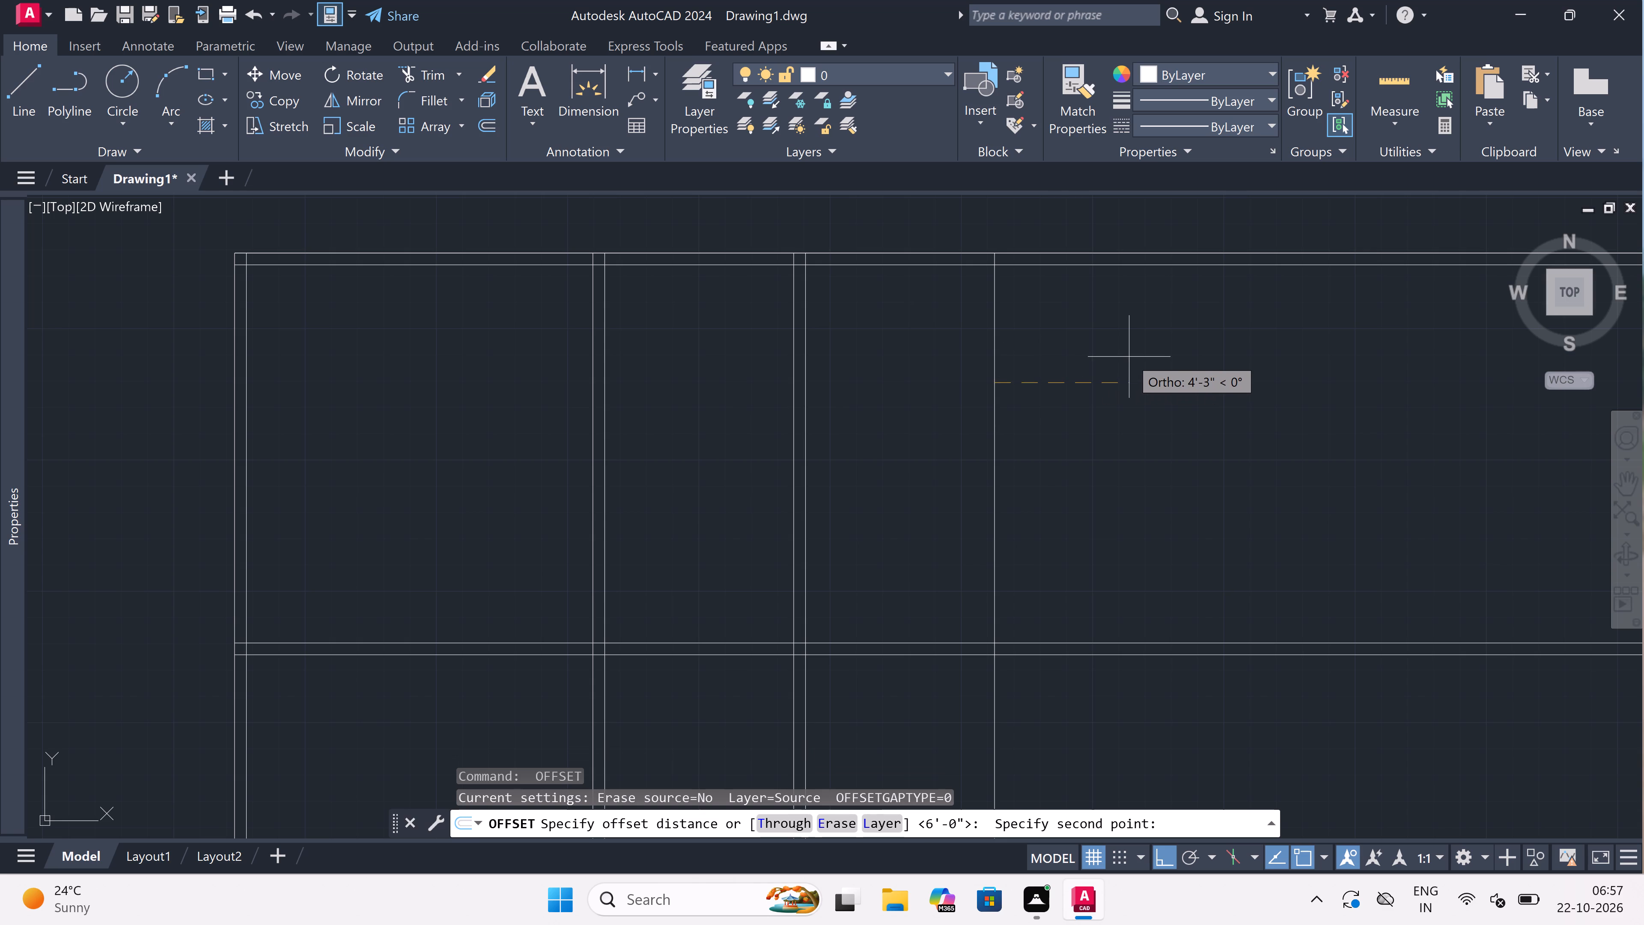
{"action": "type", "text": "4.5\""}
{"action": "key", "text": "space"}
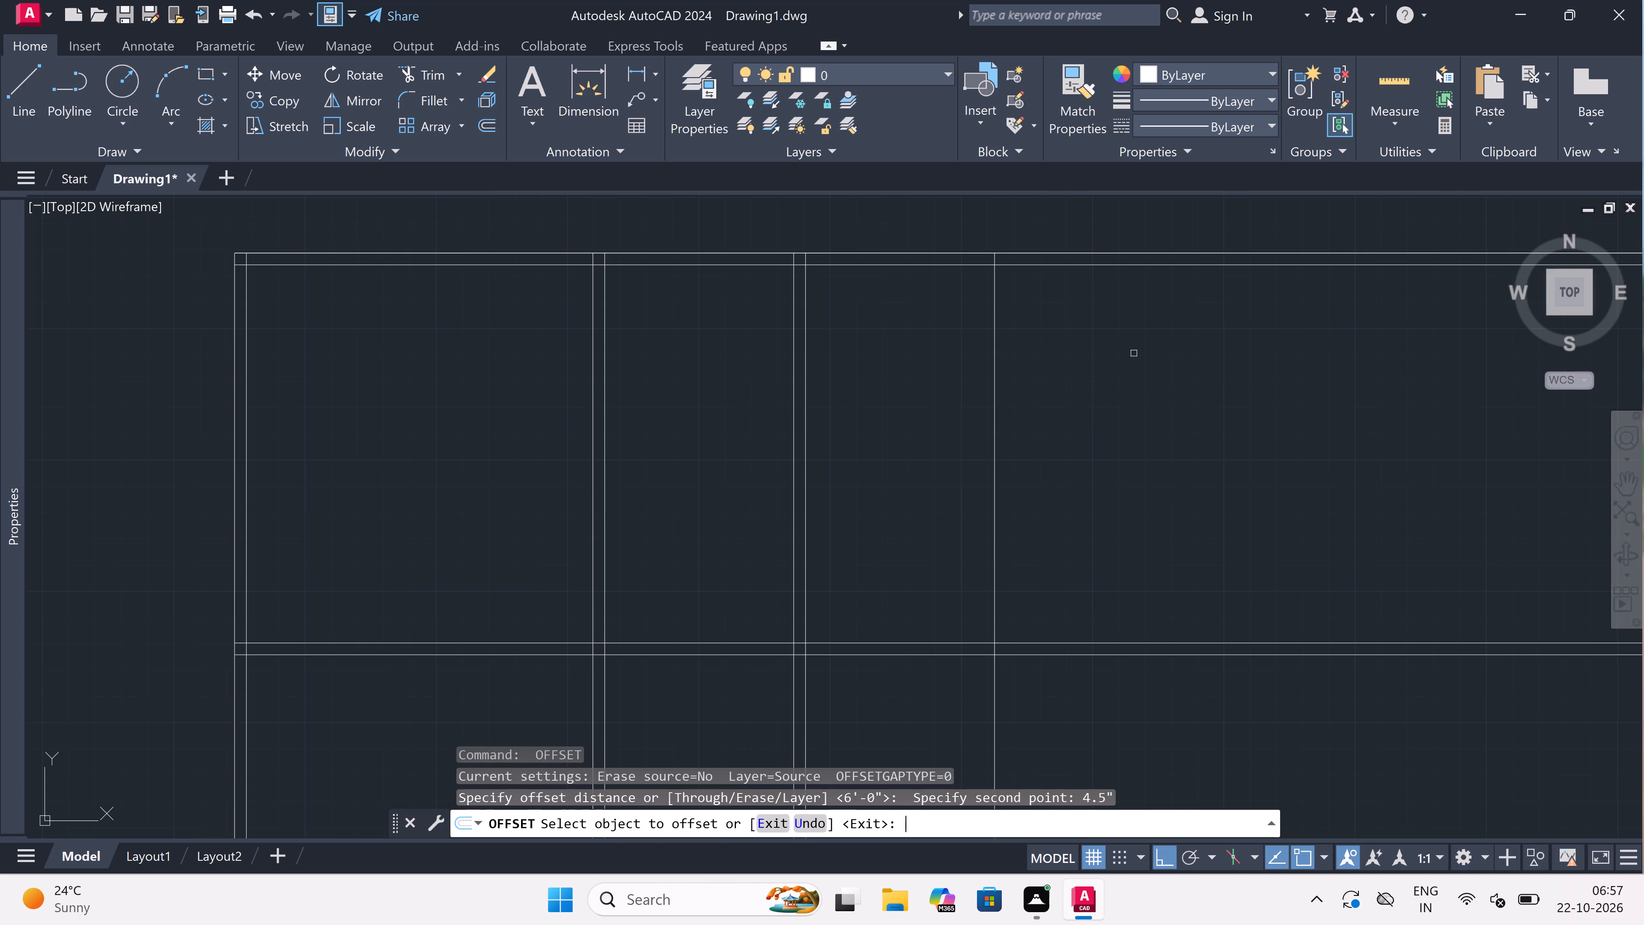
{"action": "left_click", "coordinate": [995, 439]}
{"action": "double_click", "coordinate": [1048, 428]}
{"action": "key", "text": "Escape"}
Offset the right-hand line of the third dividing wall 11' to the right to mark the fourth room's width.
{"action": "key", "text": "space"}
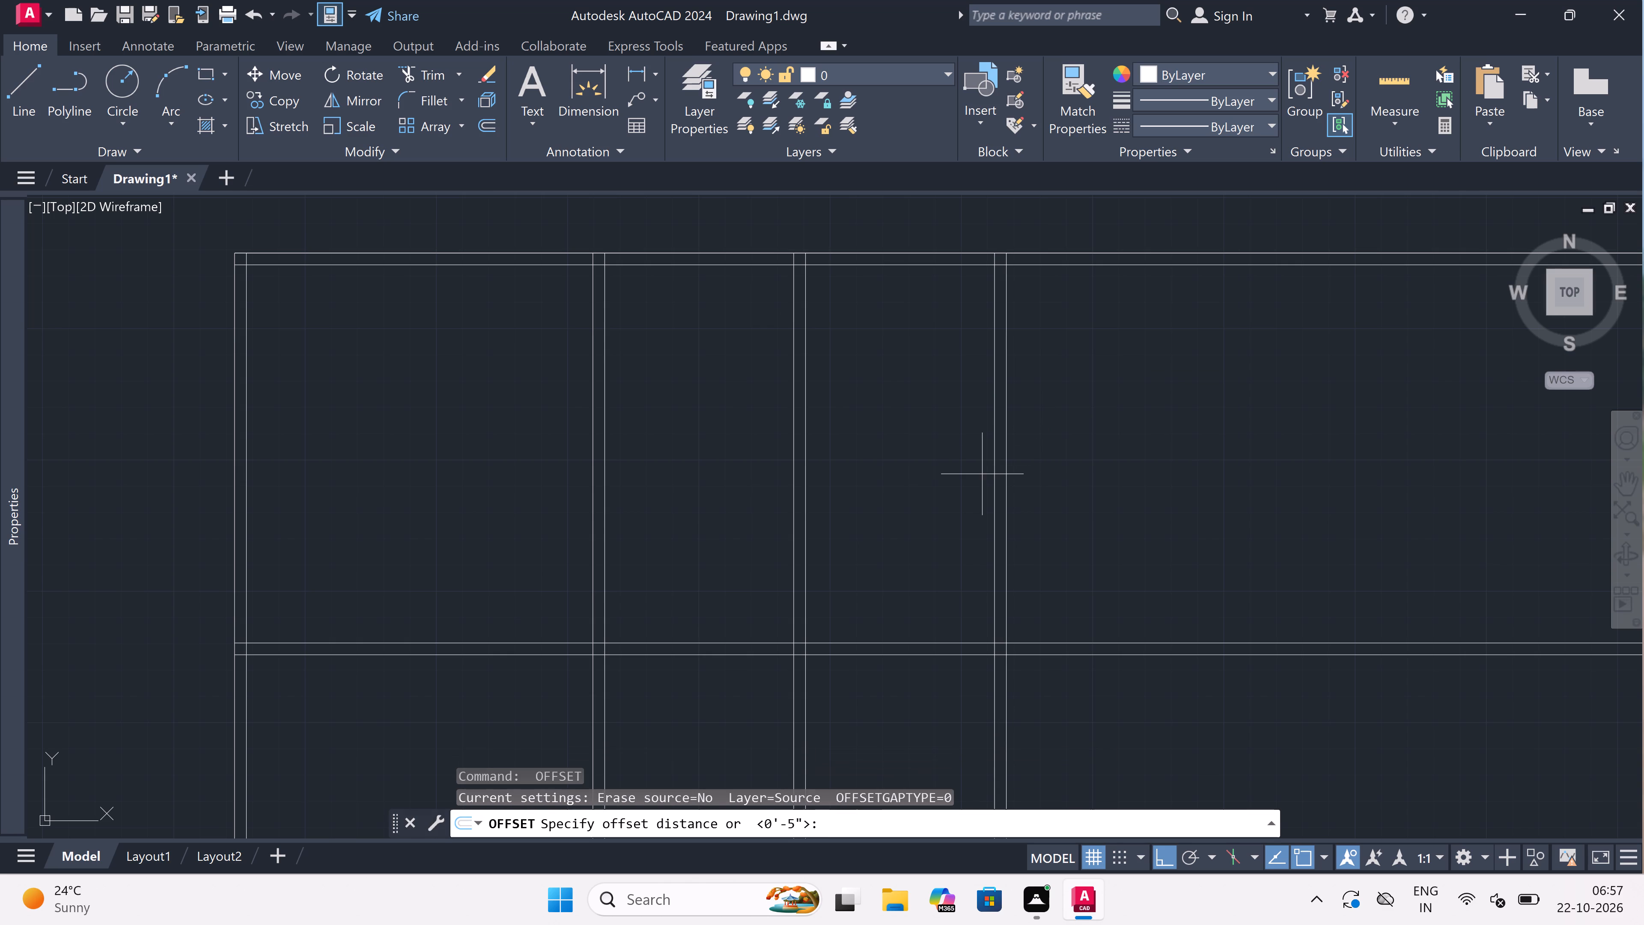
{"action": "left_click", "coordinate": [1011, 455]}
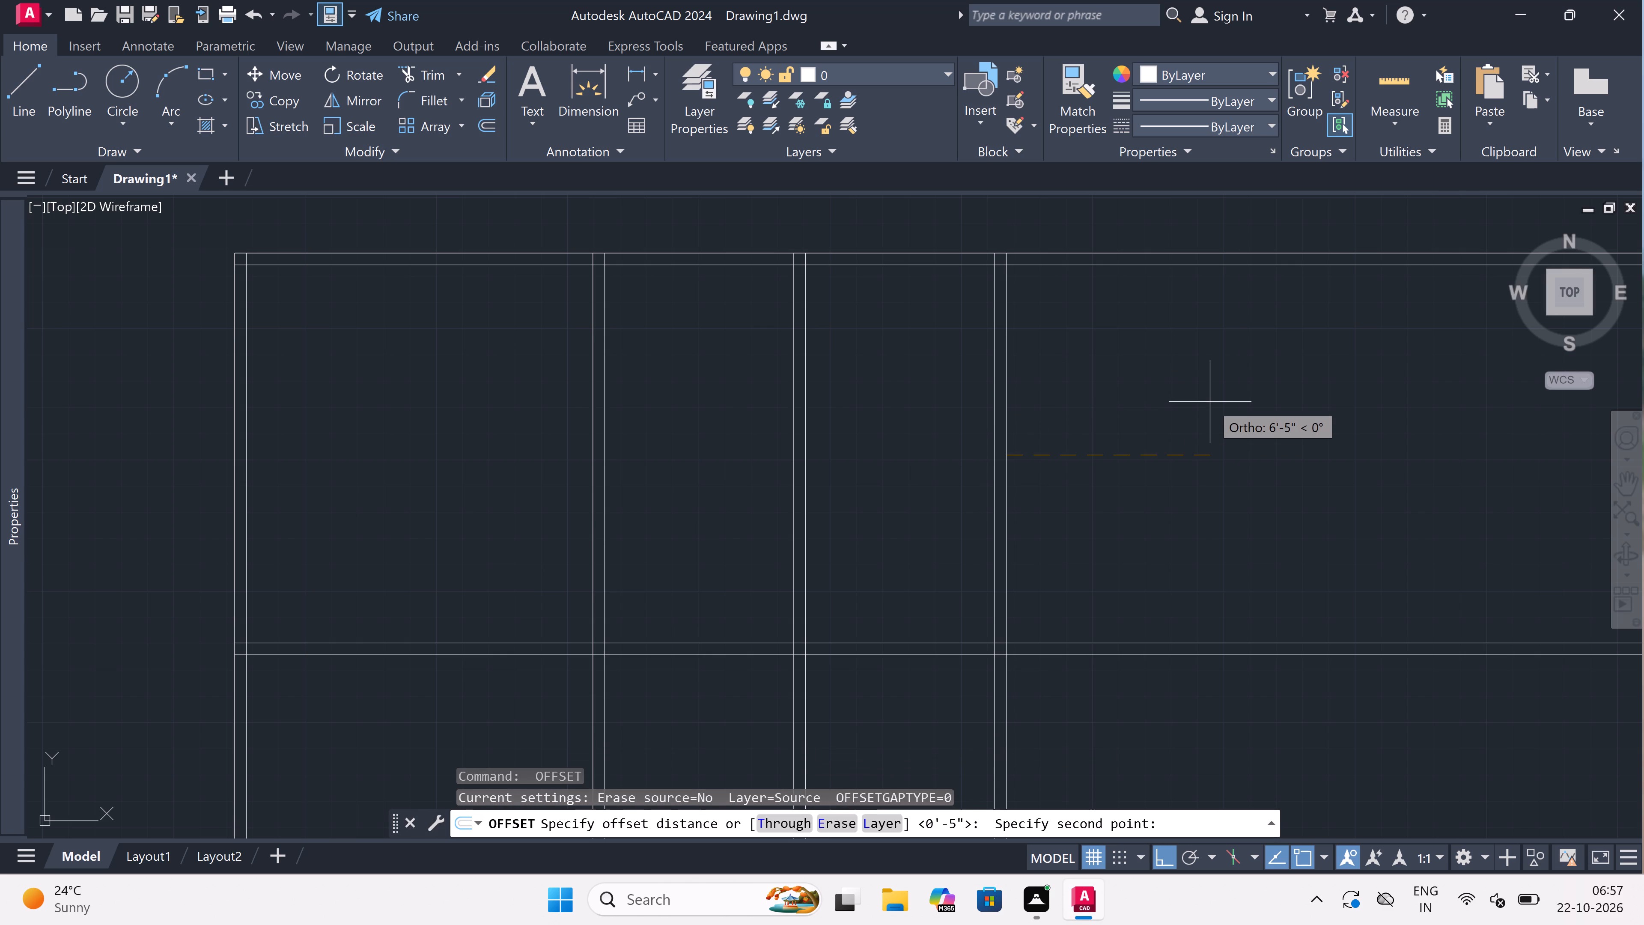
{"action": "type", "text": "11'"}
{"action": "key", "text": "space"}
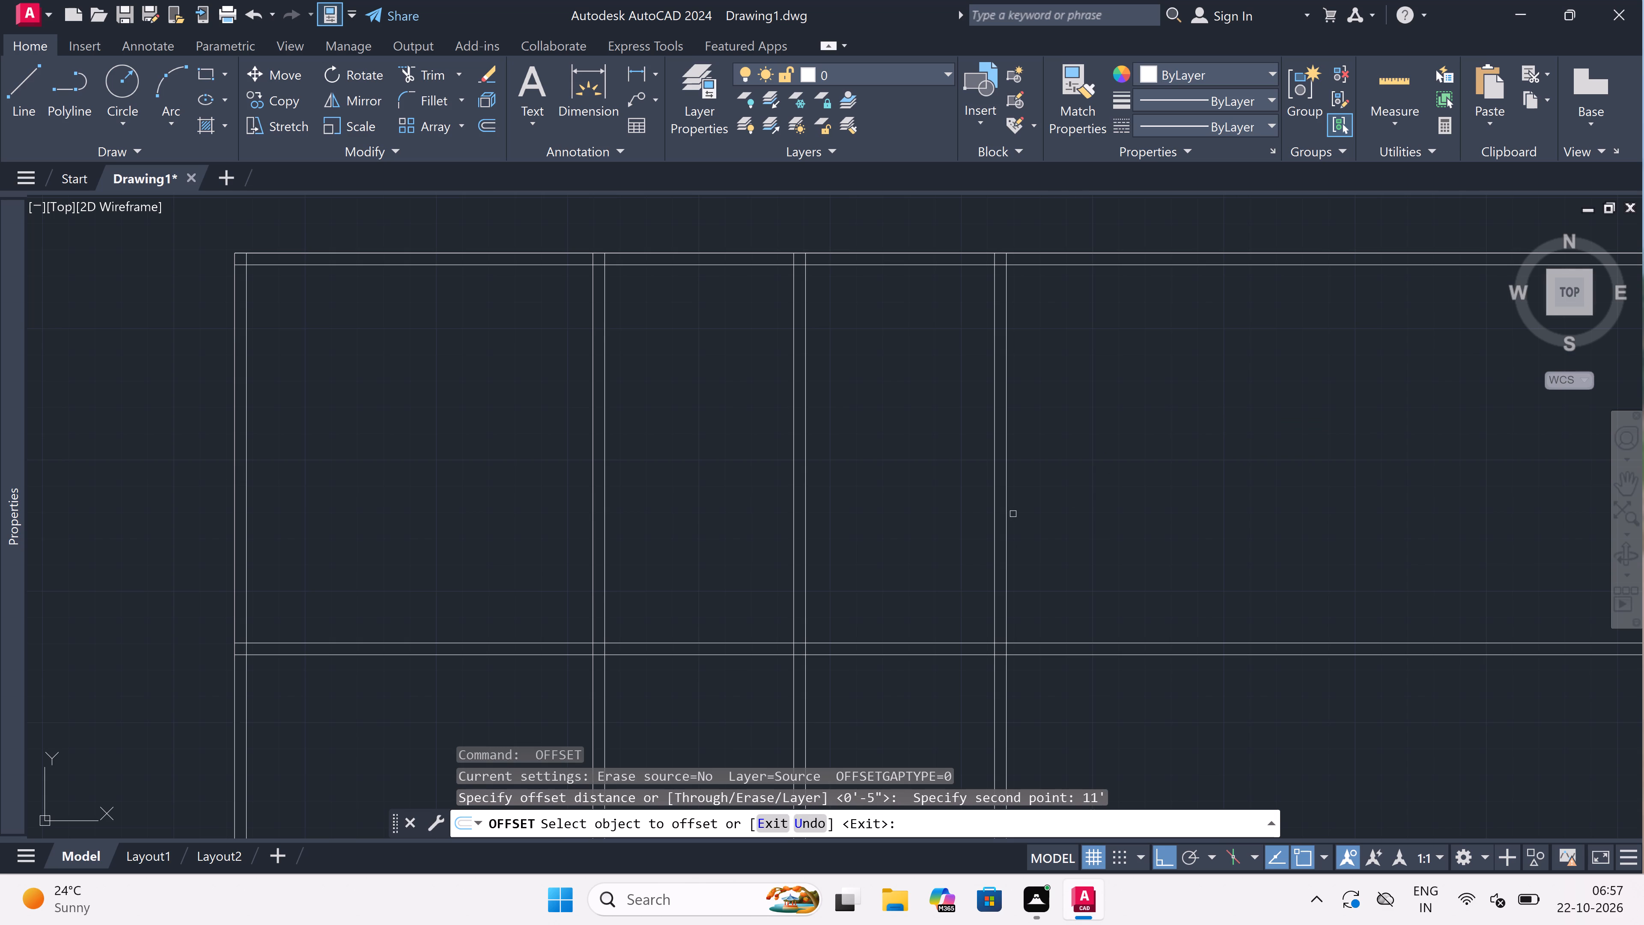
{"action": "left_click_drag", "start_coordinate": [1006, 513], "coordinate": [1026, 513]}
{"action": "left_click", "coordinate": [1099, 500]}
{"action": "key", "text": "Escape"}
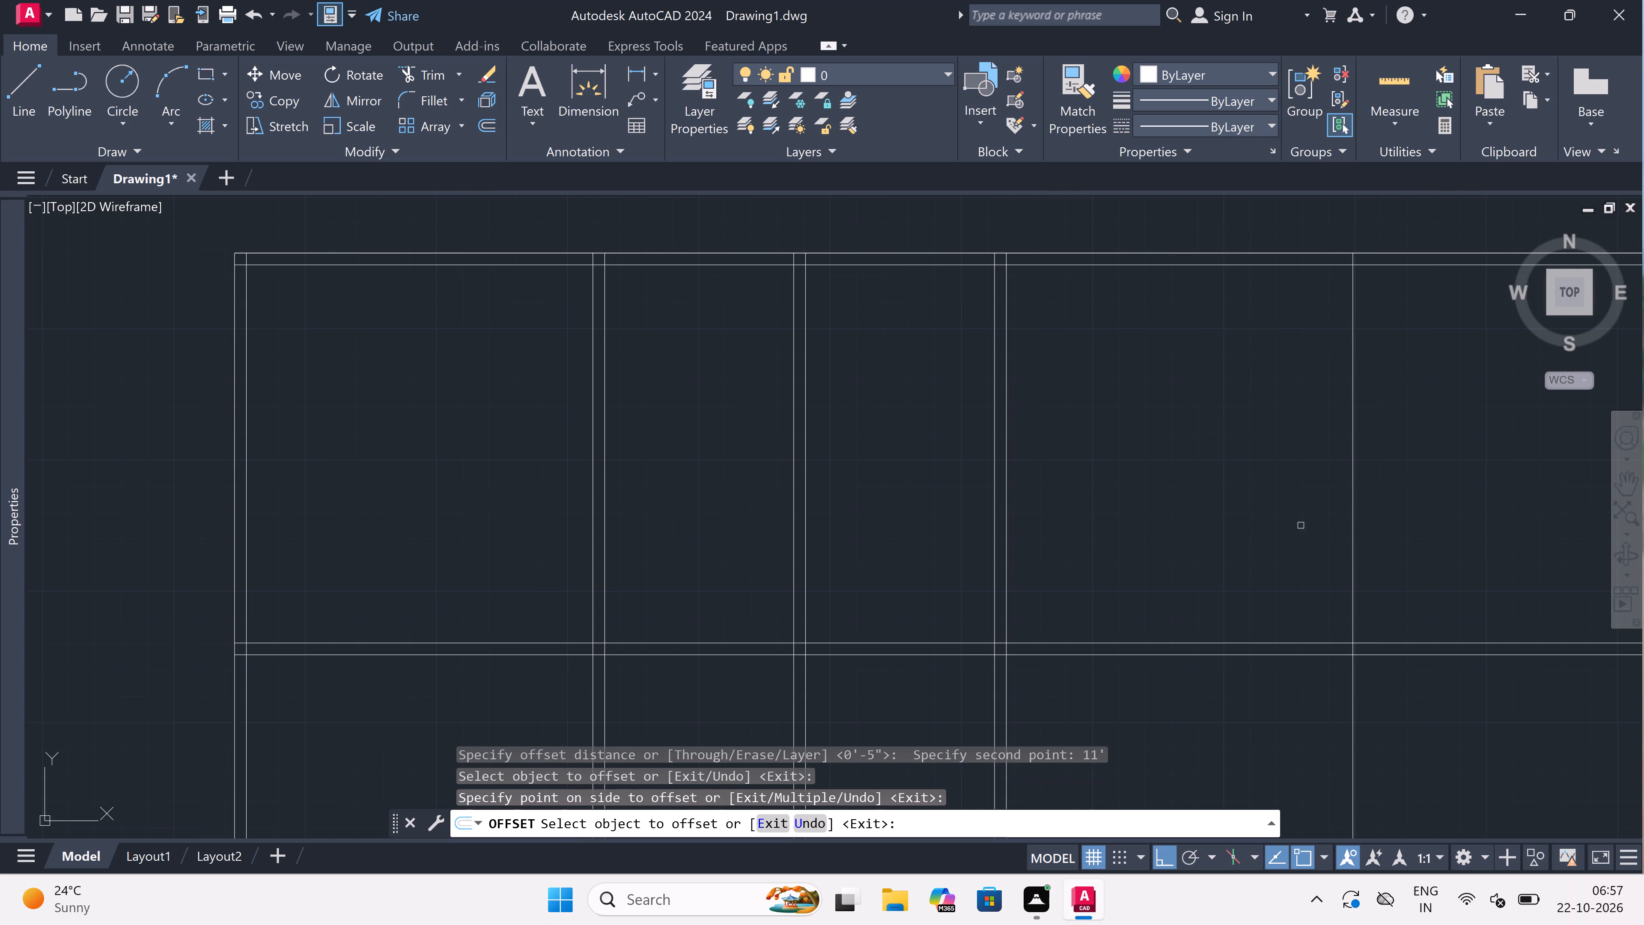
Offset the fourth room's width line 4.5" to the right to form the right-hand end wall.
{"action": "scroll", "coordinate": [1157, 615], "scroll_direction": "down", "scroll_amount": 3}
{"action": "scroll", "coordinate": [1234, 570], "scroll_direction": "up", "scroll_amount": 3}
{"action": "key", "text": "space"}
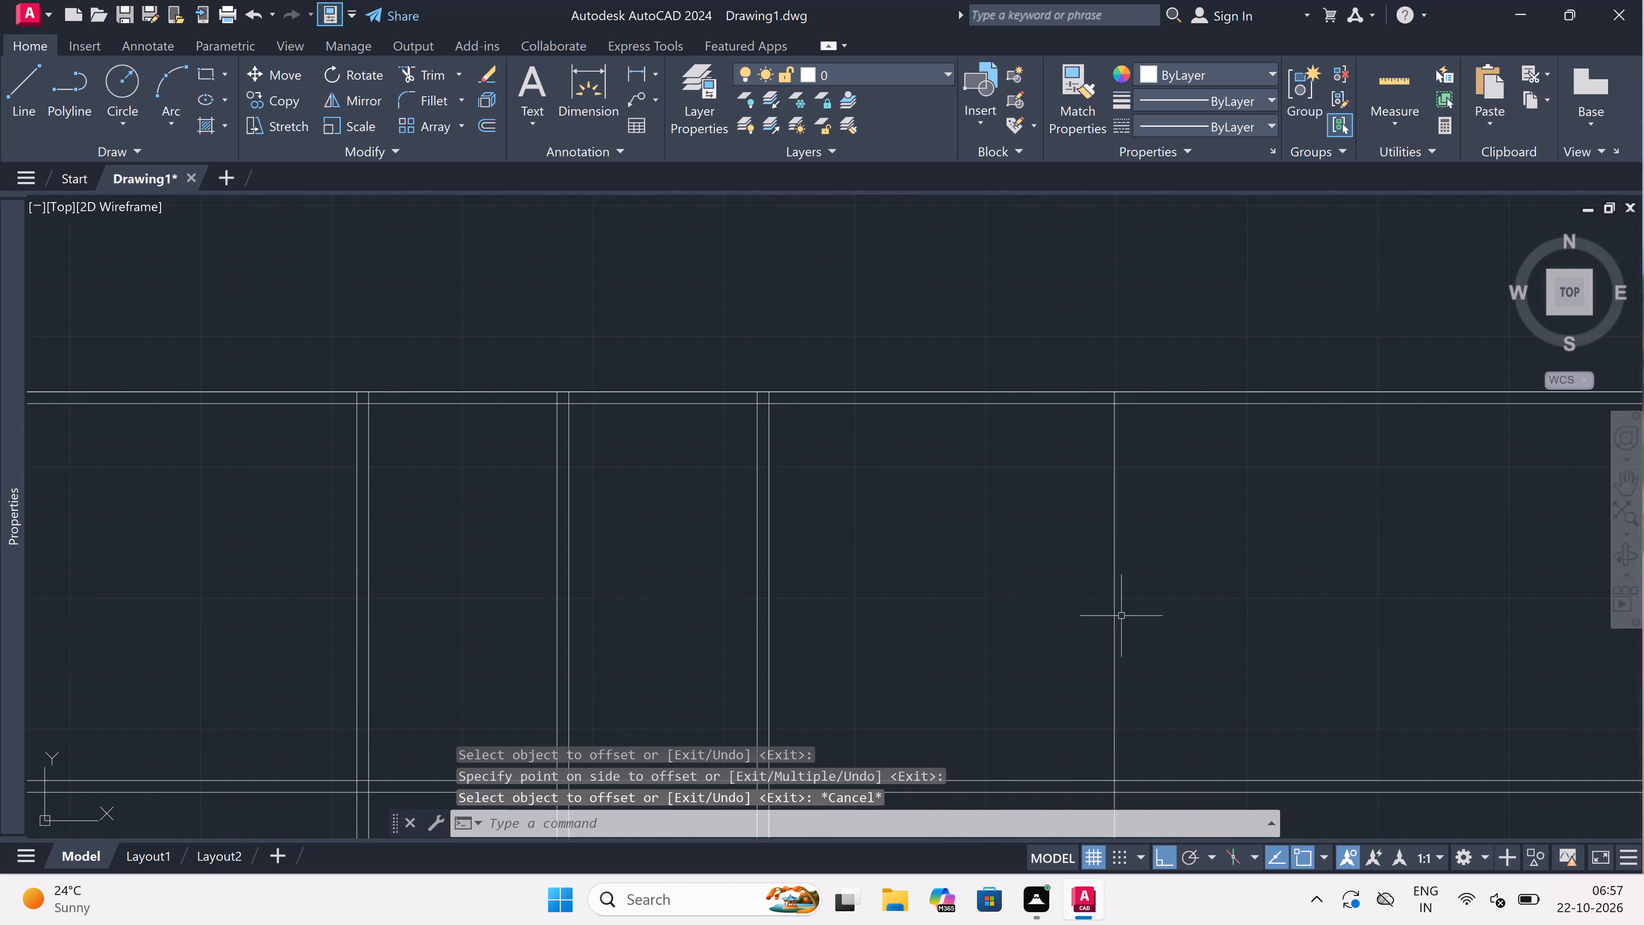
{"action": "left_click", "coordinate": [1111, 616]}
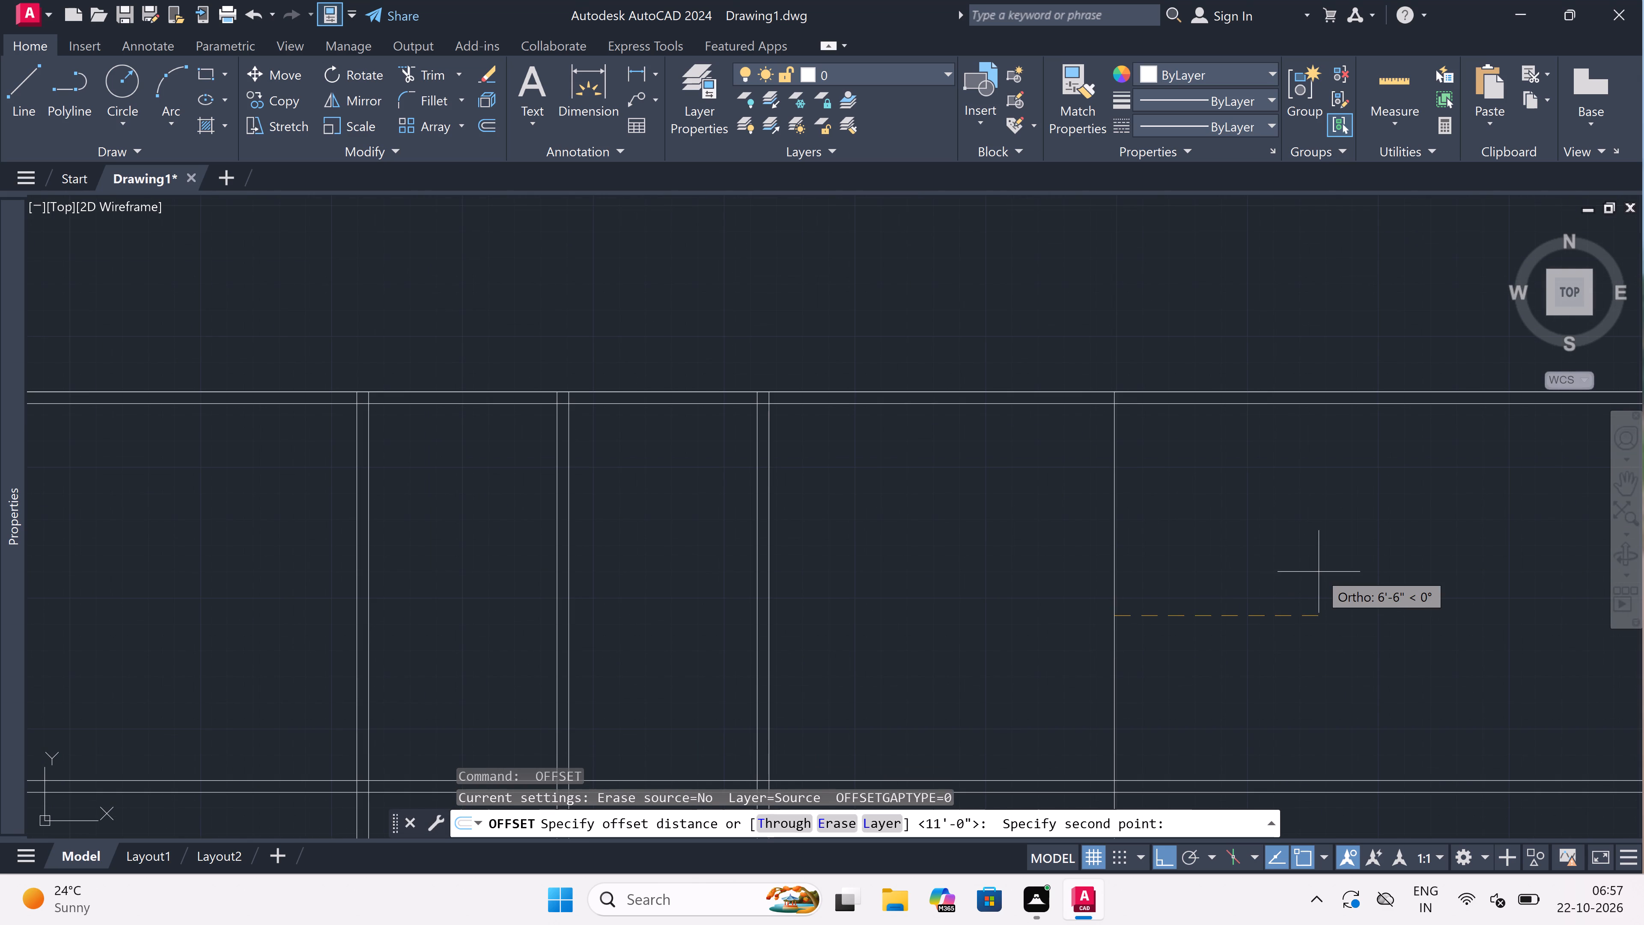
{"action": "type", "text": "4.5\""}
{"action": "key", "text": "space"}
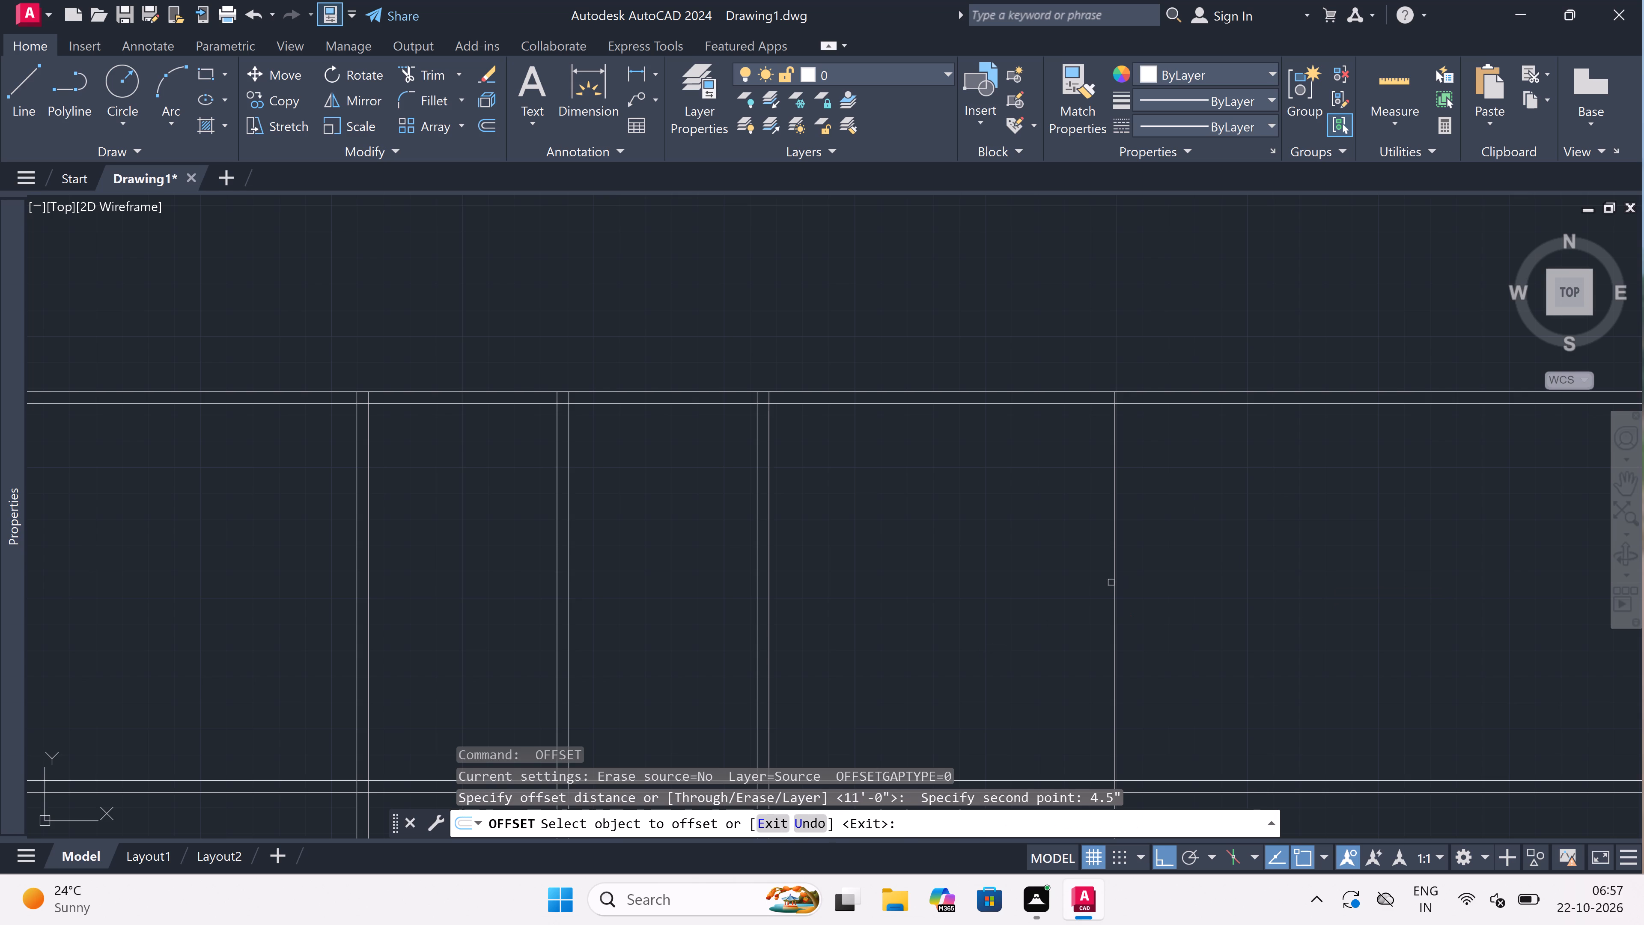
{"action": "left_click_drag", "start_coordinate": [1113, 582], "coordinate": [1127, 575]}
{"action": "triple_click", "coordinate": [1230, 519]}
{"action": "scroll", "coordinate": [1069, 496], "scroll_direction": "down", "scroll_amount": 4}
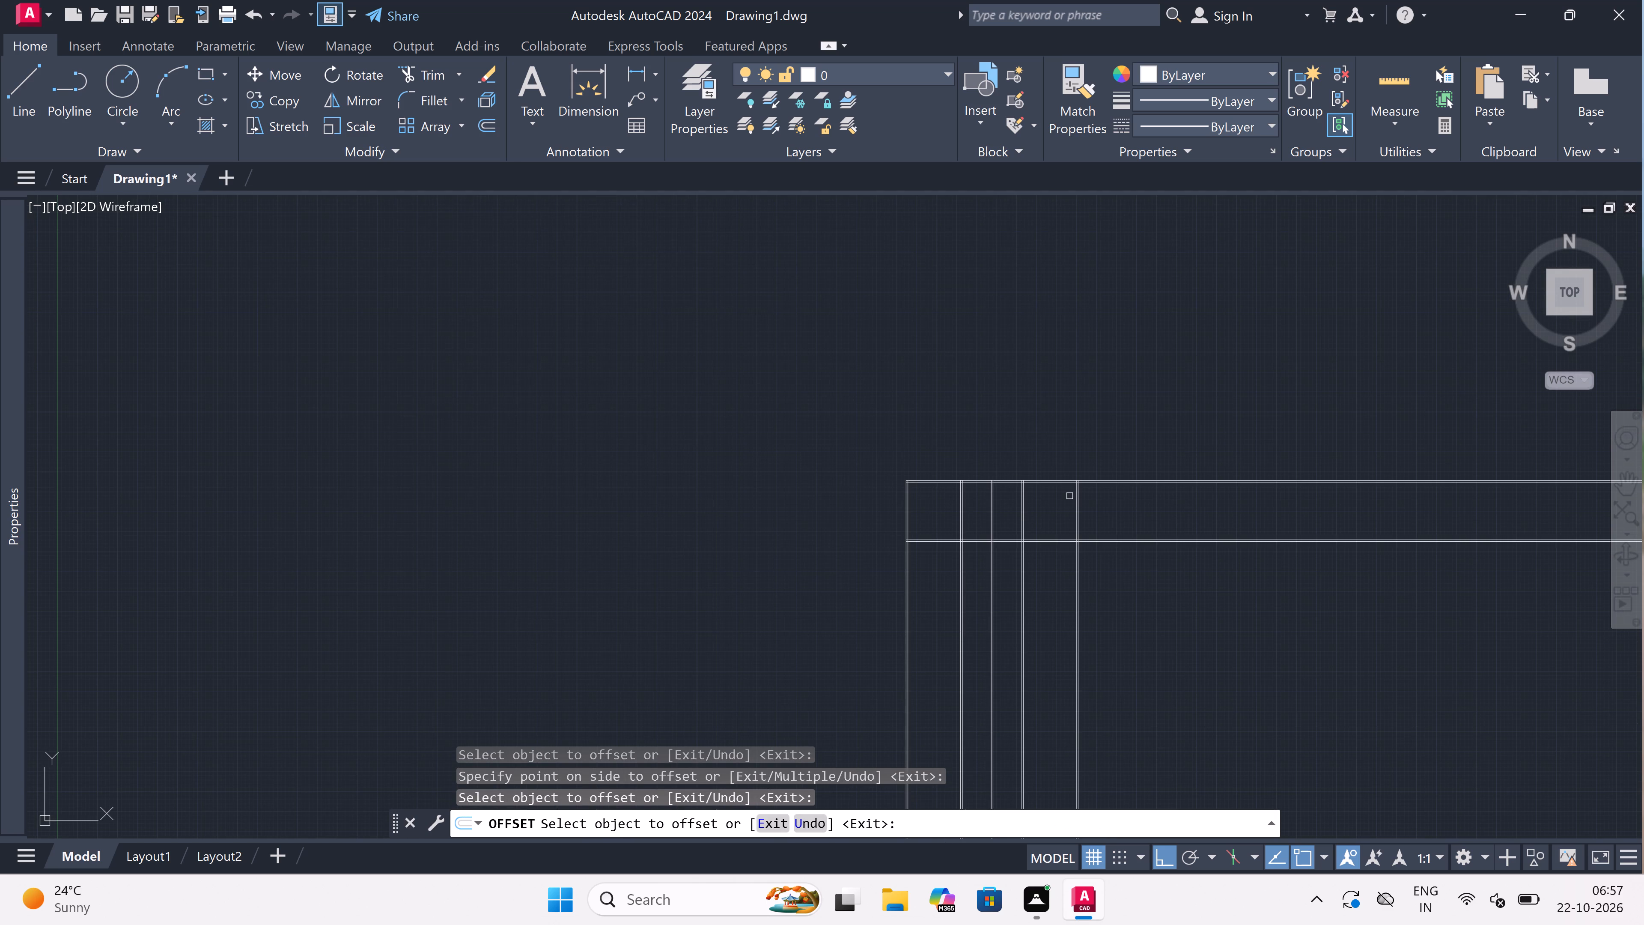
{"action": "key", "text": "Escape"}
Trim the horizontal wall lines that run past the outer face of the right-hand end wall.
{"action": "scroll", "coordinate": [1069, 496], "scroll_direction": "down", "scroll_amount": 2}
{"action": "scroll", "coordinate": [1073, 549], "scroll_direction": "up", "scroll_amount": 2}
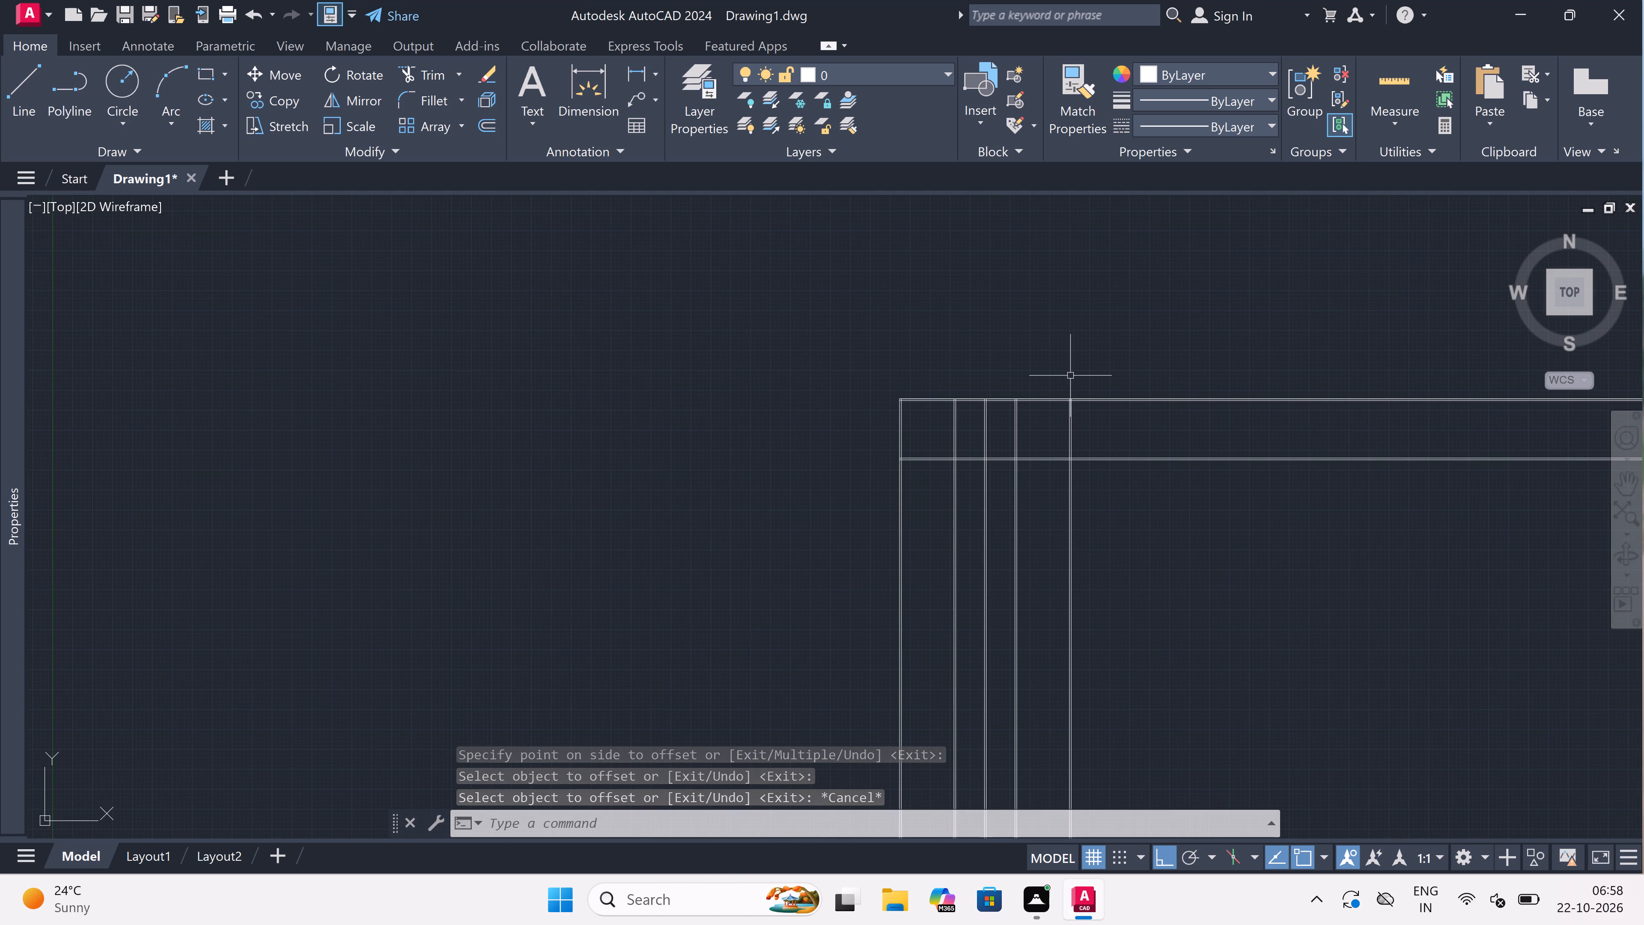
{"action": "scroll", "coordinate": [1075, 379], "scroll_direction": "up", "scroll_amount": 1}
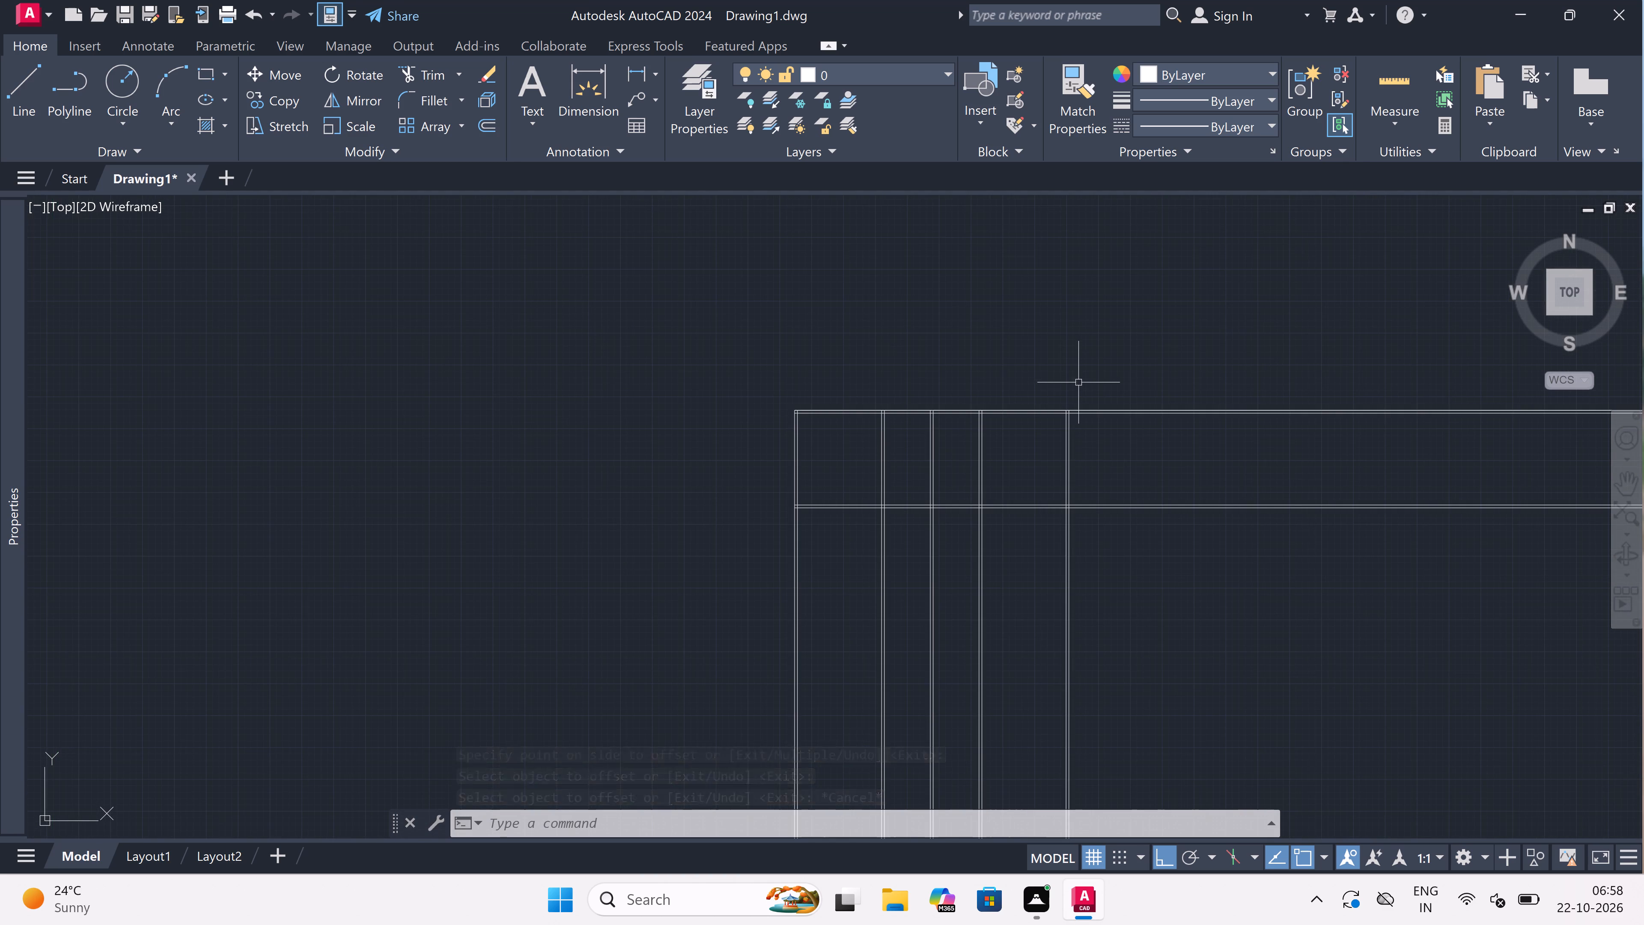
{"action": "key", "text": "t"}
{"action": "key", "text": "r"}
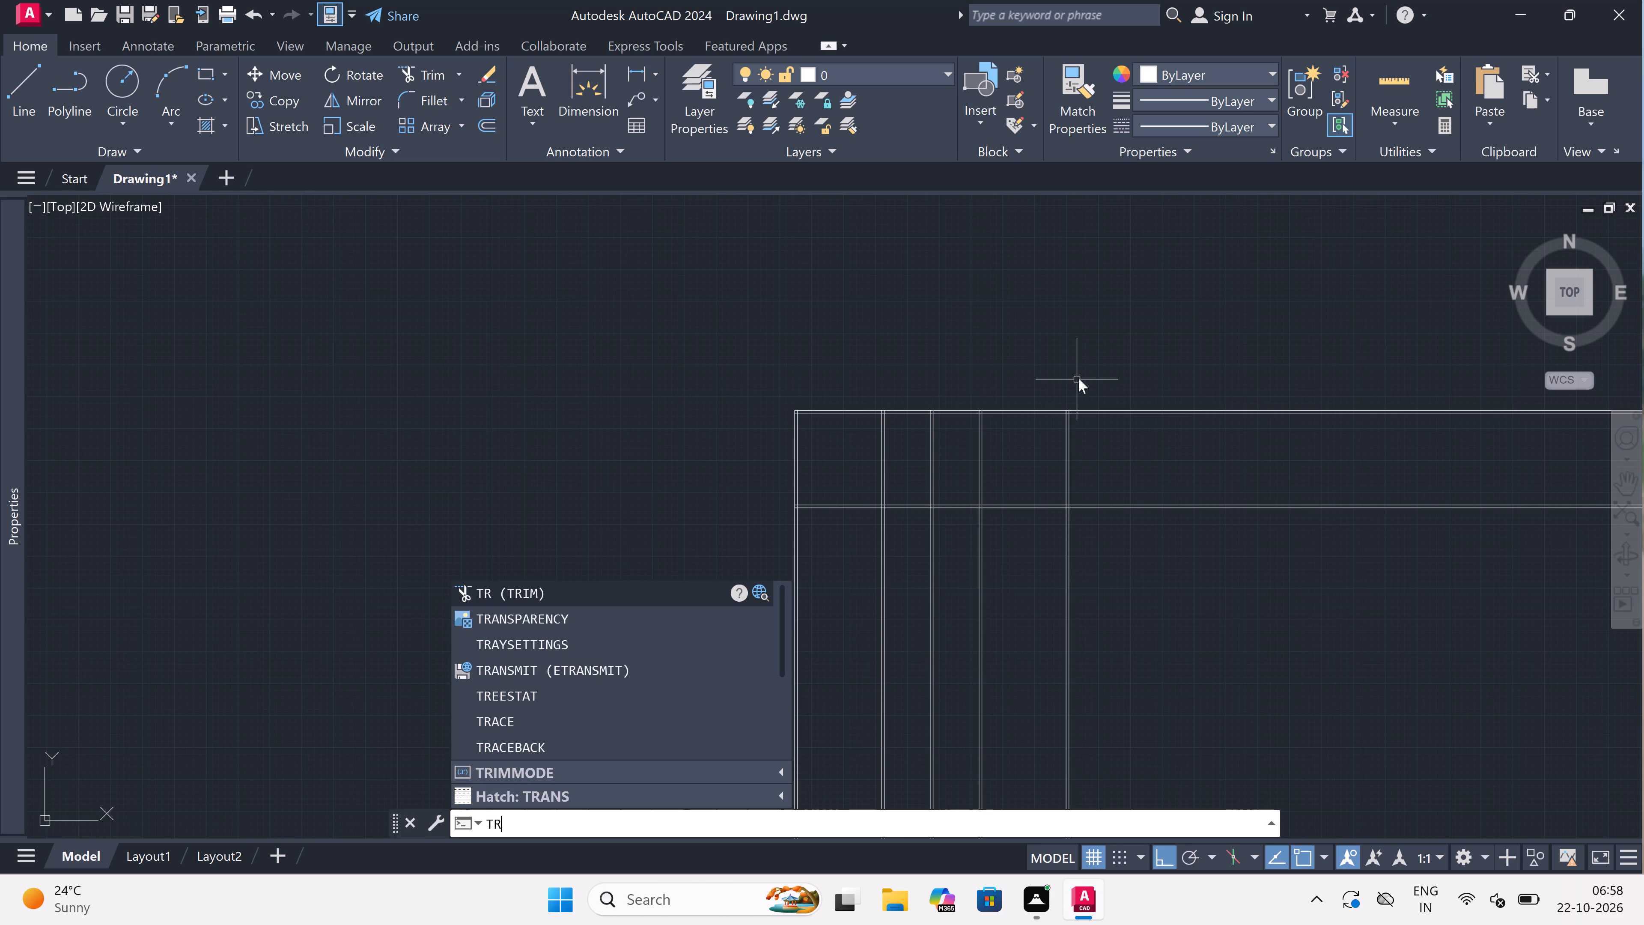
{"action": "key", "text": "space"}
{"action": "left_click_drag", "start_coordinate": [1119, 330], "coordinate": [1120, 334]}
{"action": "left_click", "coordinate": [1164, 656]}
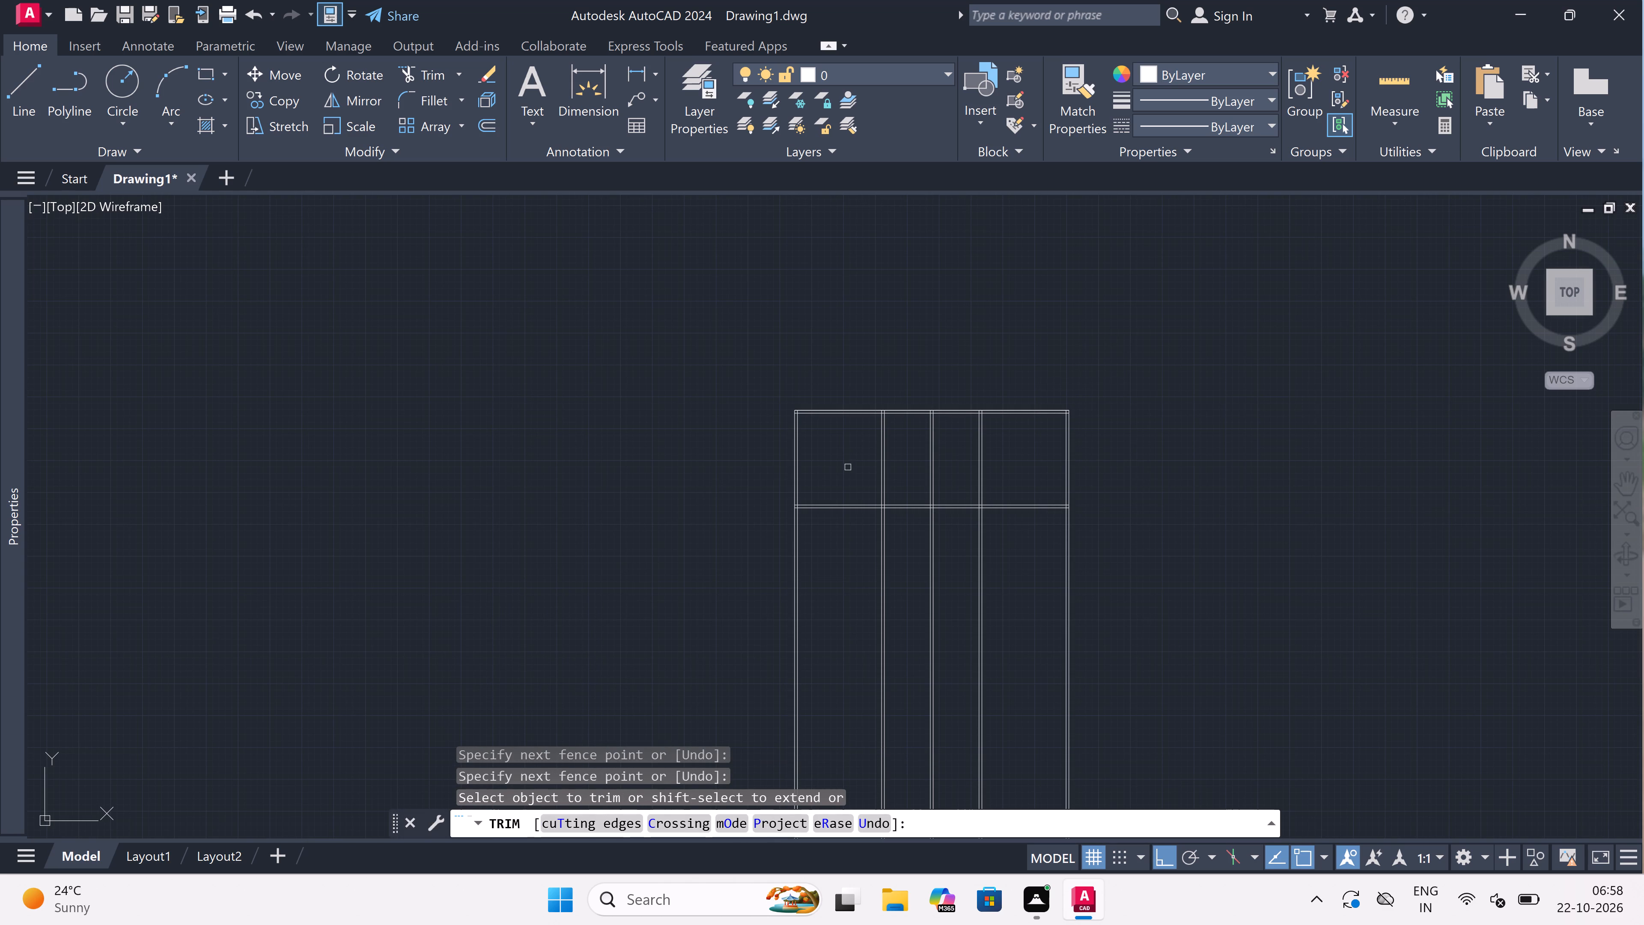
Trim the first and third dividing walls' lines below the lower wall of the room row.
{"action": "scroll", "coordinate": [867, 524], "scroll_direction": "up", "scroll_amount": 2}
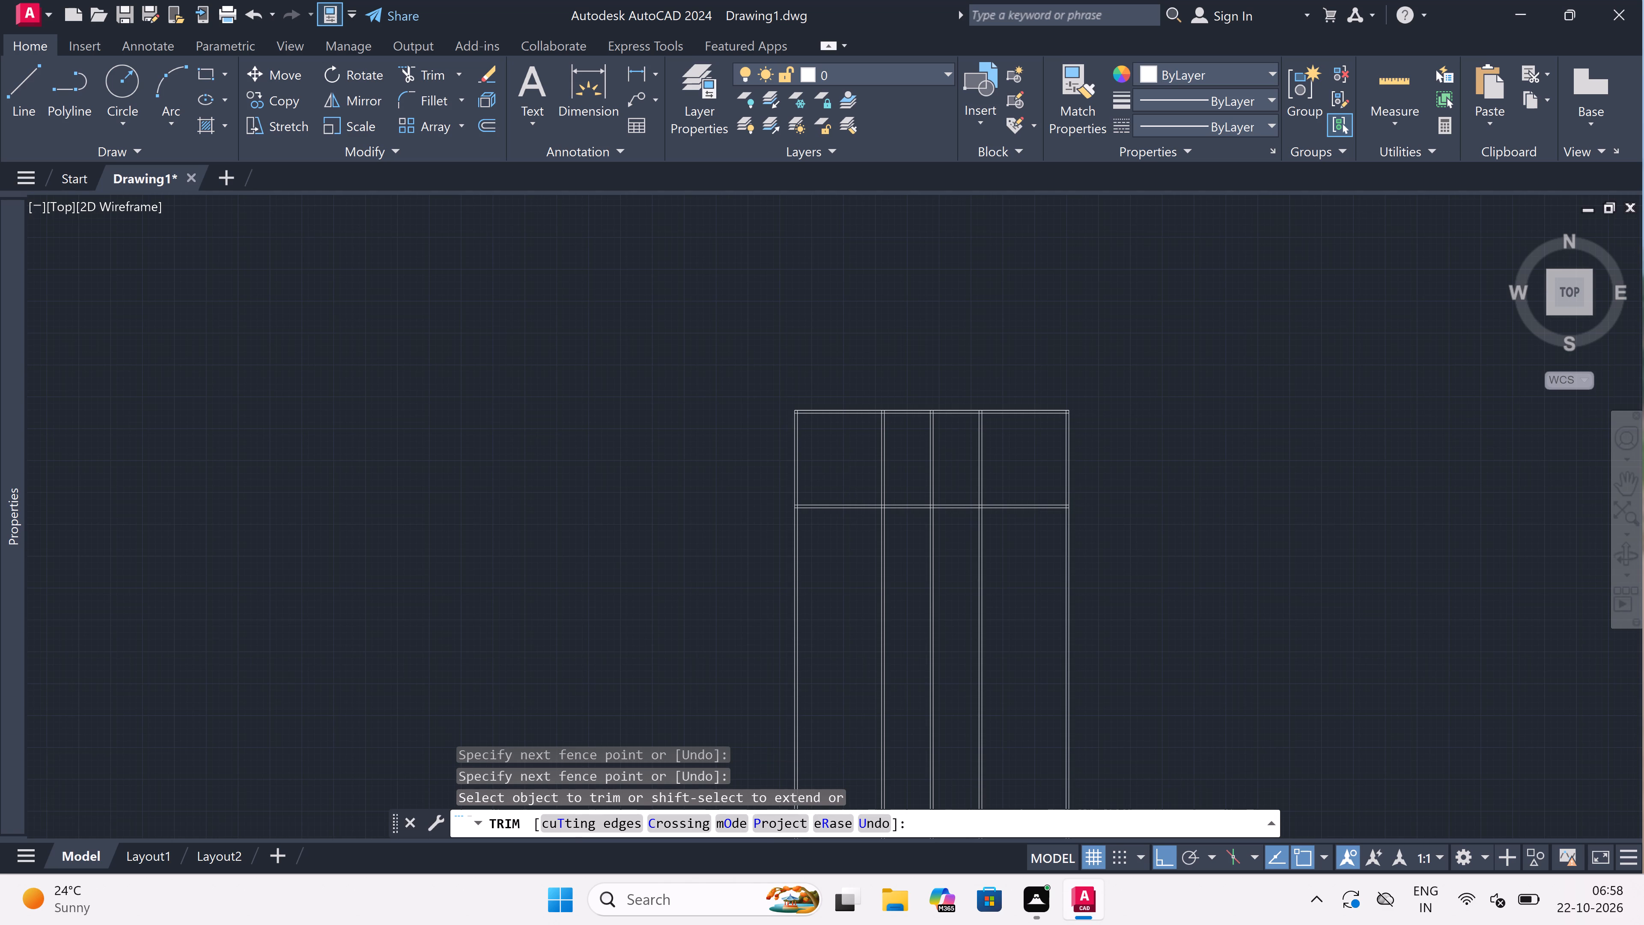
{"action": "left_click", "coordinate": [869, 524]}
{"action": "left_click", "coordinate": [996, 521]}
{"action": "left_click", "coordinate": [1123, 520]}
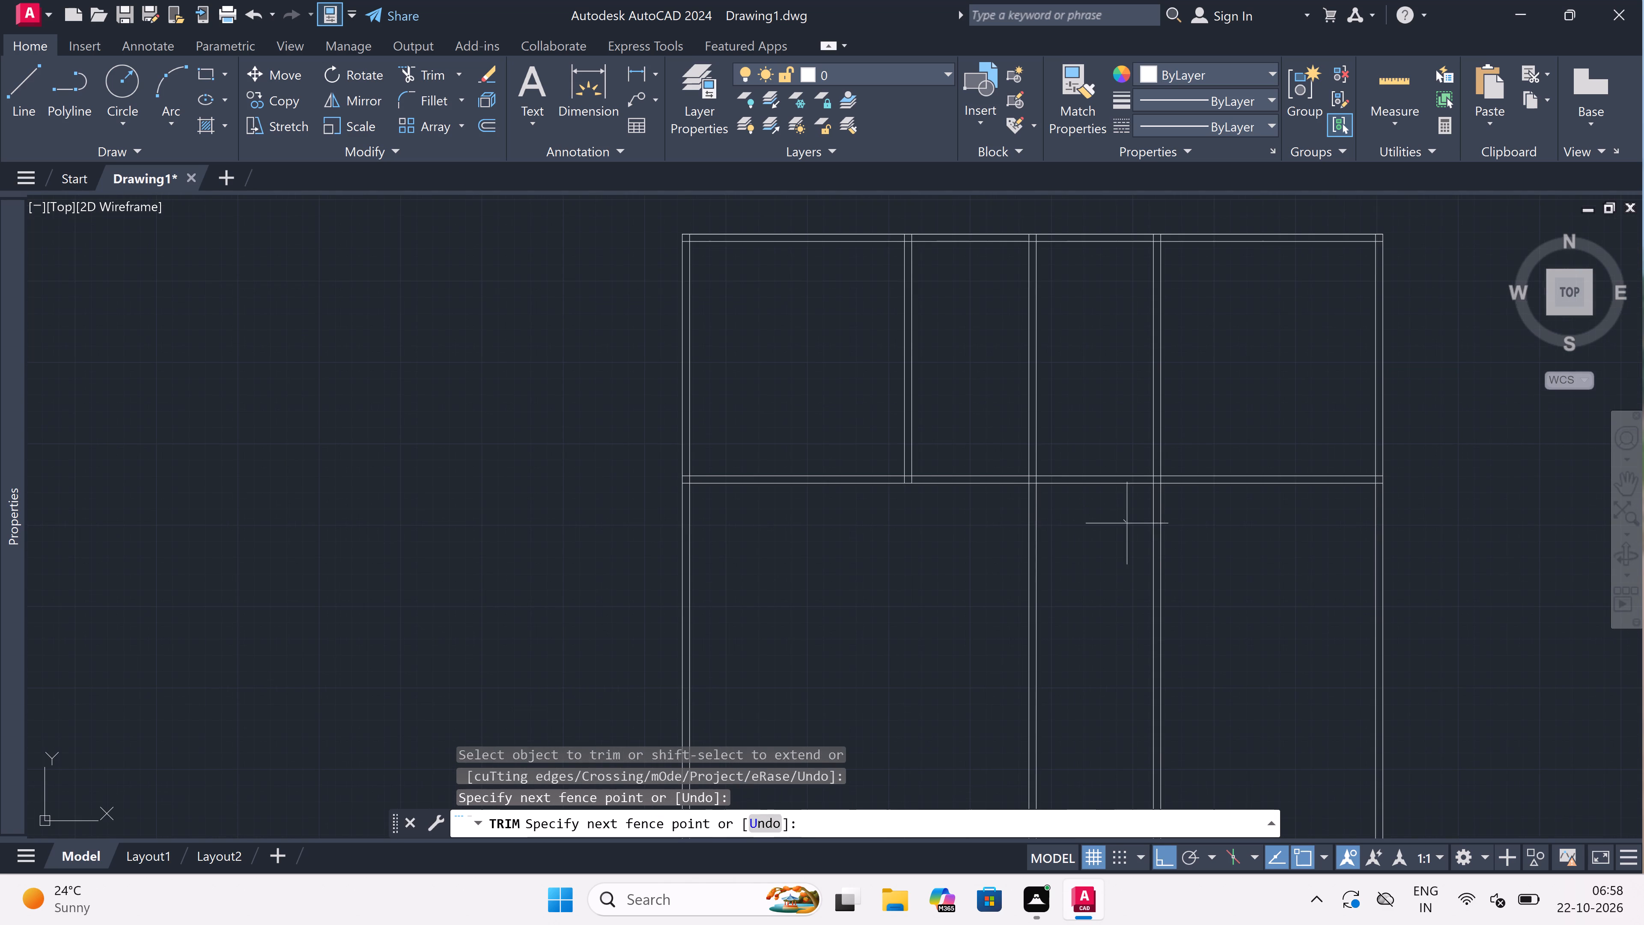
{"action": "double_click", "coordinate": [1231, 522]}
Trim the crossing lines where the lower horizontal wall meets the left-hand outer wall, leaving an open T-junction.
{"action": "scroll", "coordinate": [1214, 527], "scroll_direction": "down", "scroll_amount": 3}
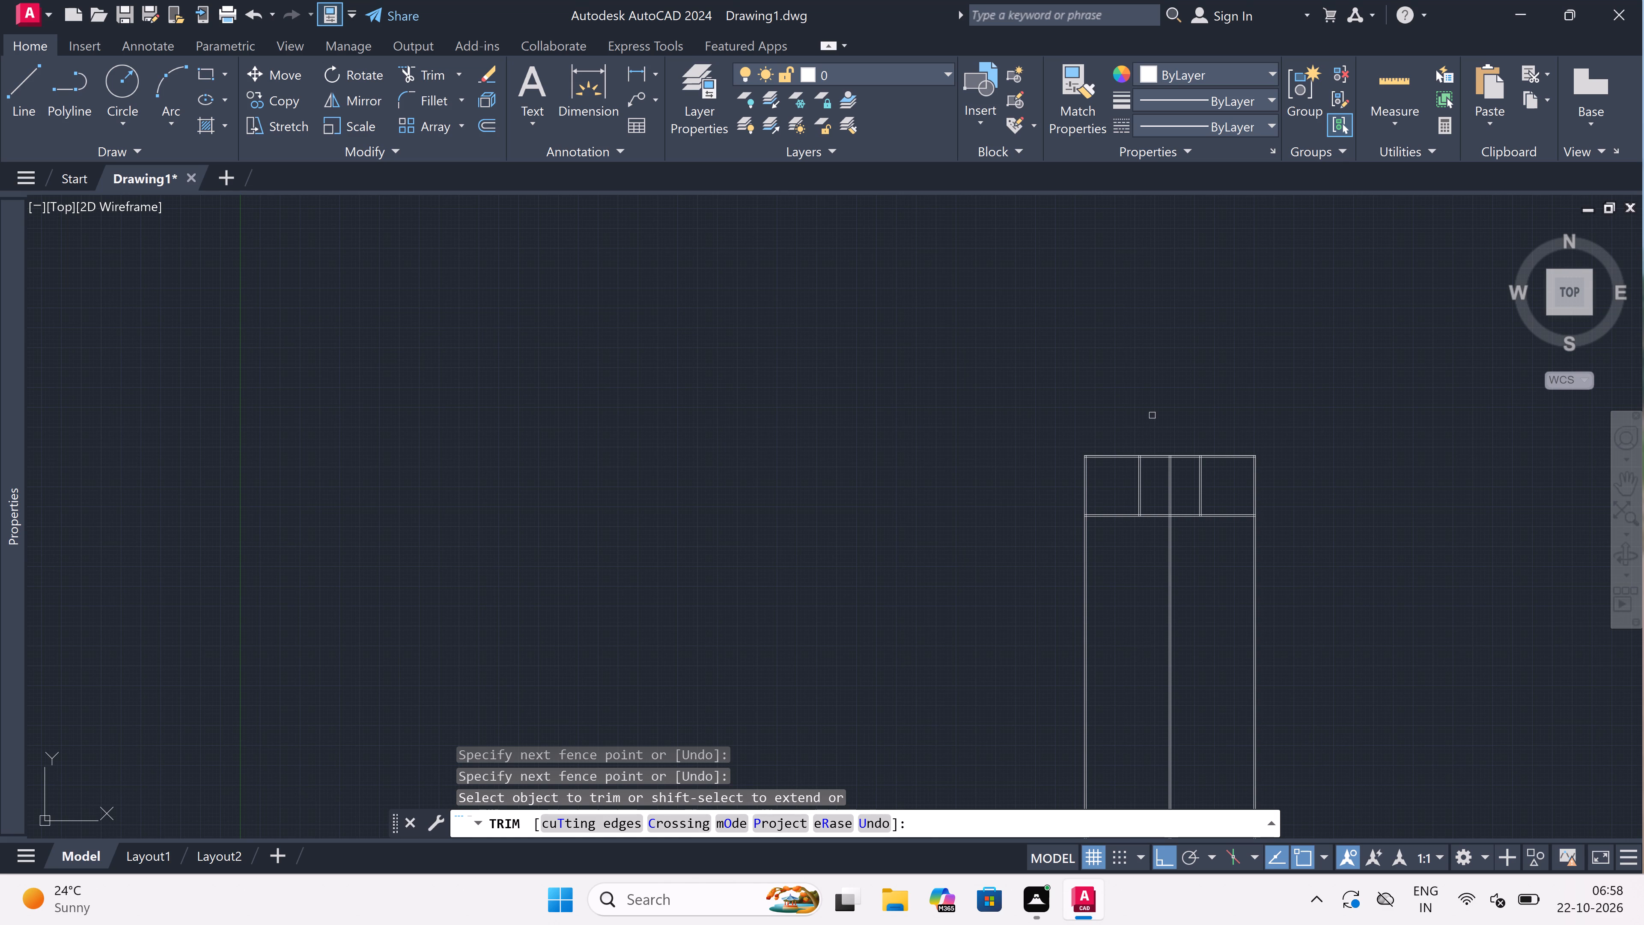
{"action": "scroll", "coordinate": [1098, 522], "scroll_direction": "up", "scroll_amount": 2}
{"action": "scroll", "coordinate": [1063, 508], "scroll_direction": "up", "scroll_amount": 3}
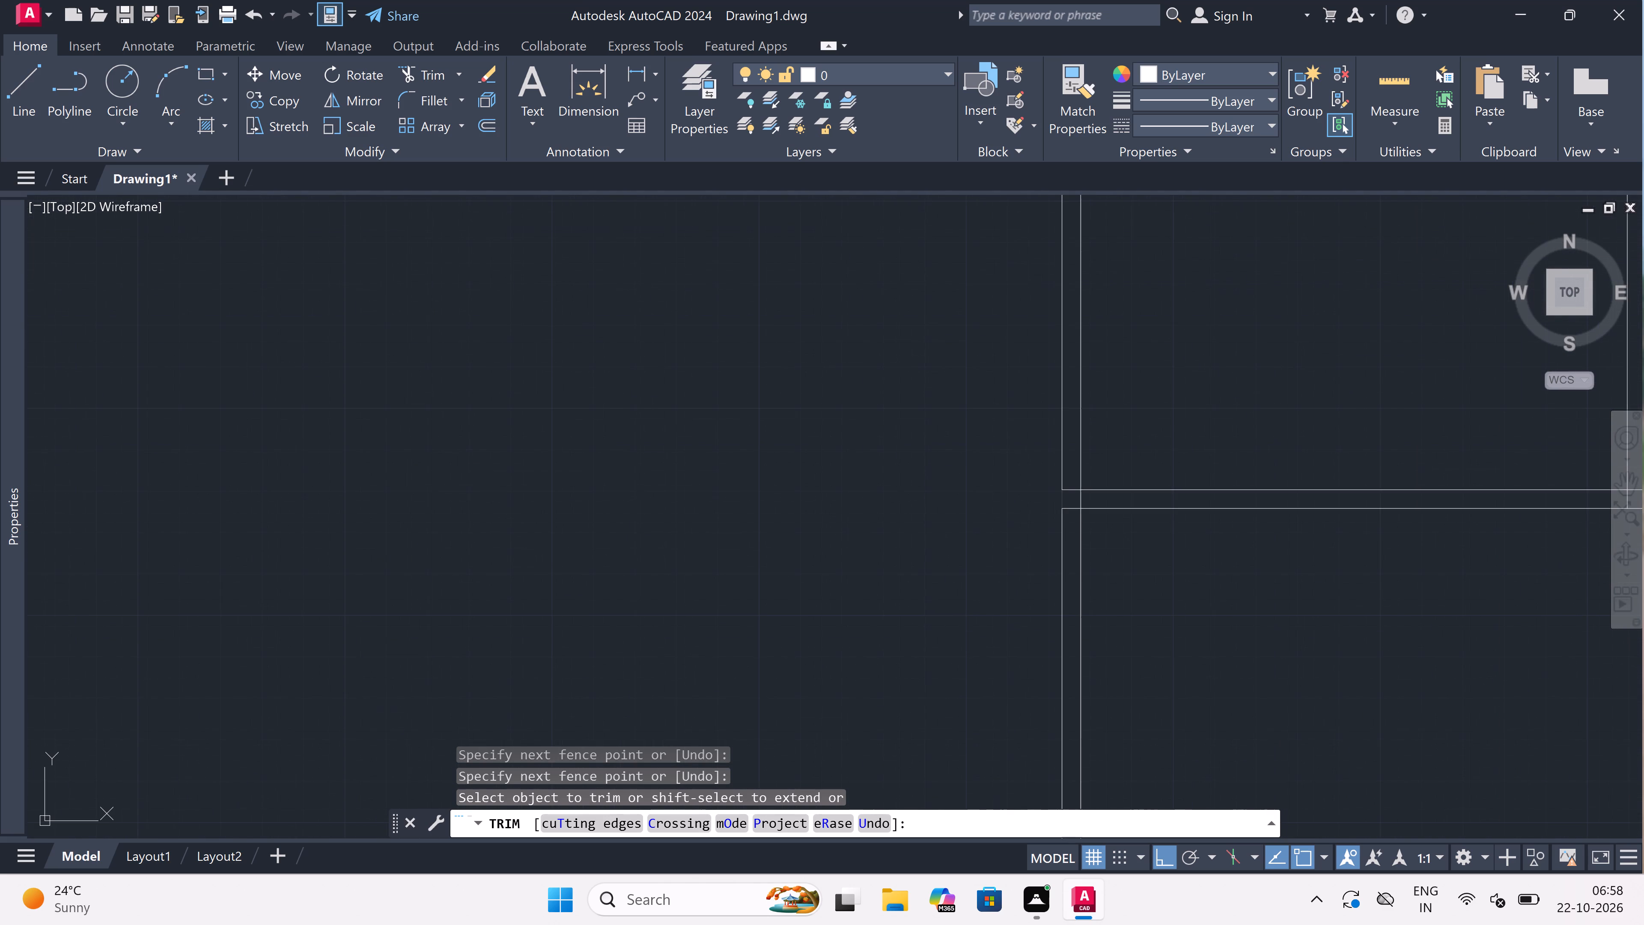
{"action": "scroll", "coordinate": [1073, 473], "scroll_direction": "up", "scroll_amount": 3}
{"action": "left_click", "coordinate": [1074, 472]}
{"action": "double_click", "coordinate": [1086, 734]}
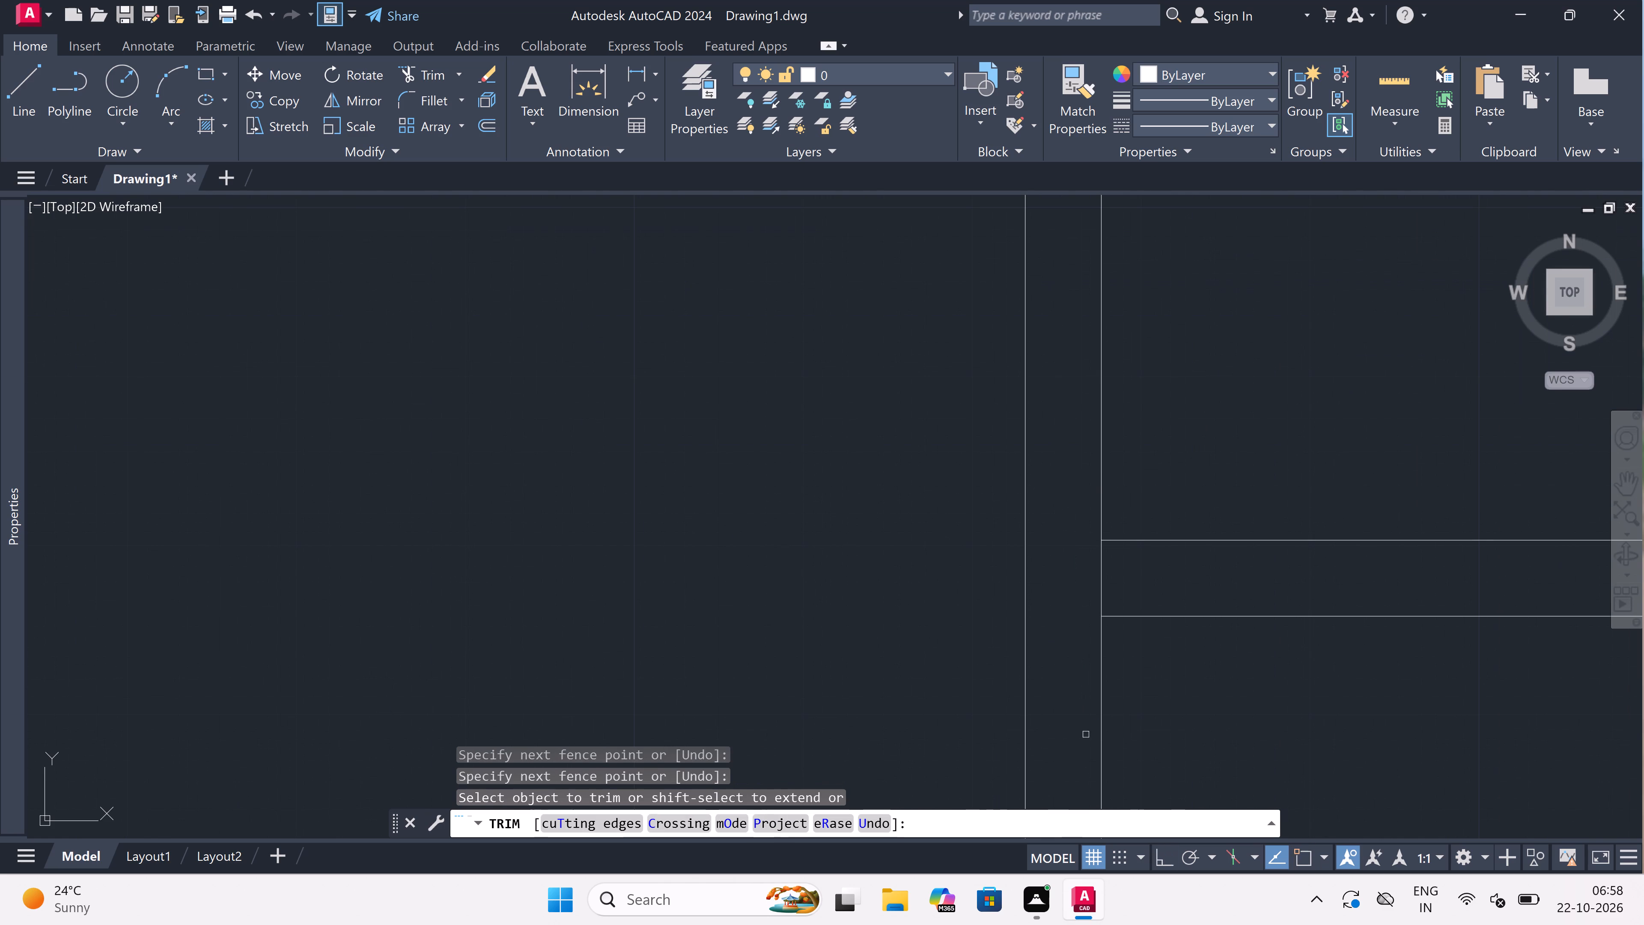
{"action": "left_click", "coordinate": [1115, 577]}
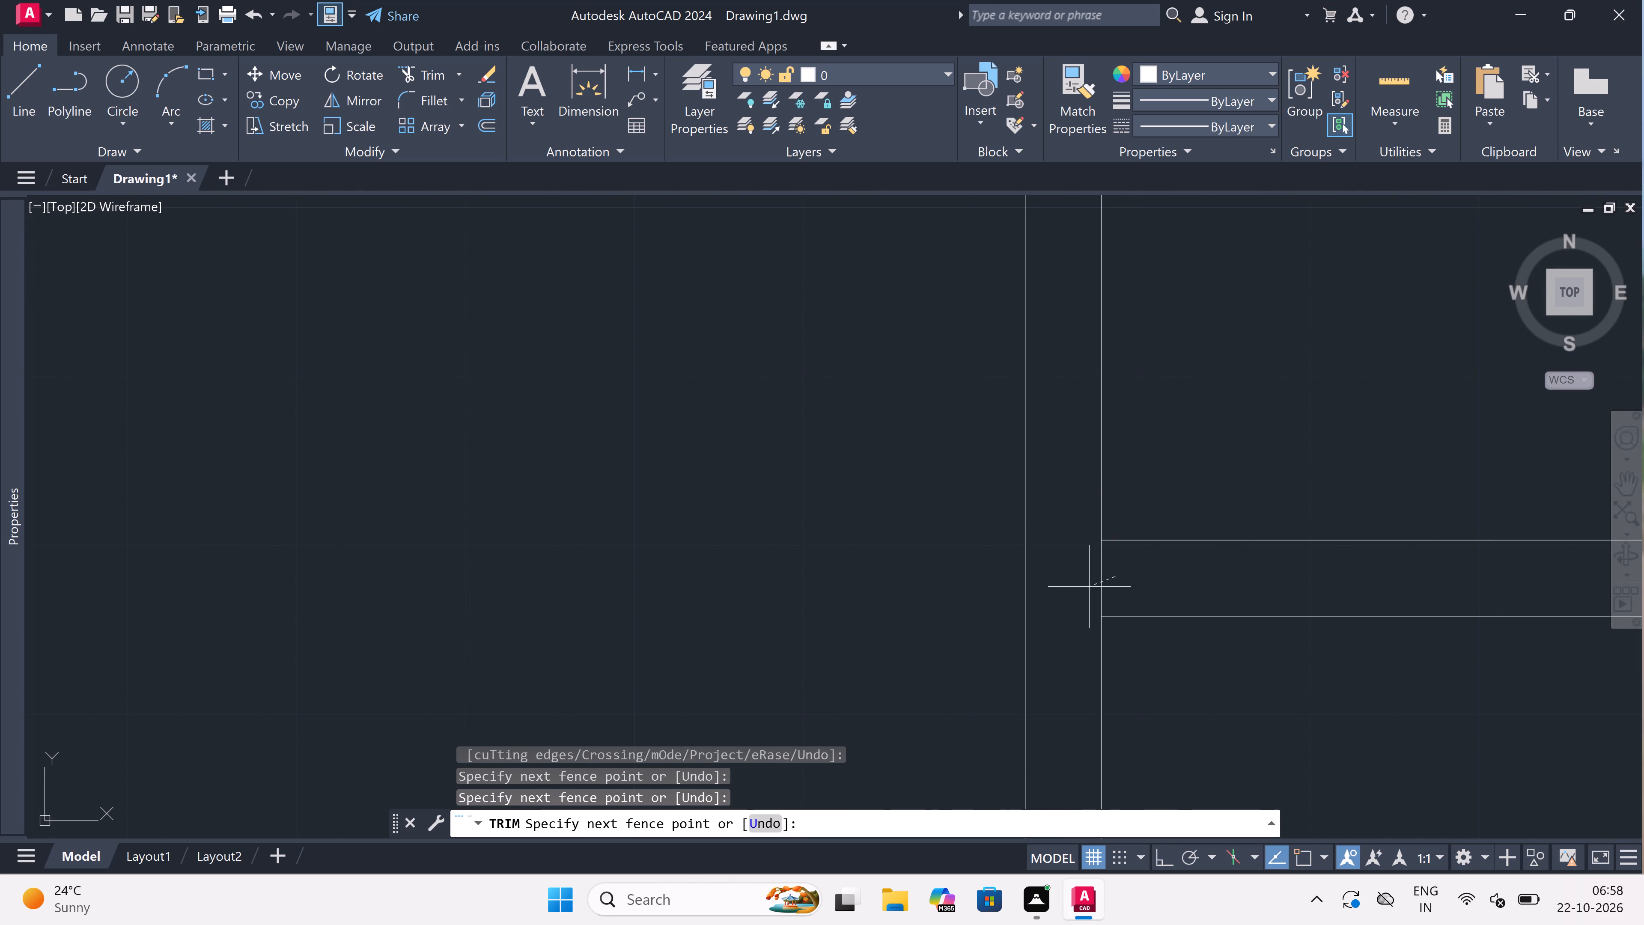
{"action": "left_click", "coordinate": [1081, 591]}
Trim the overlapping inner wall lines at the plan's top-left corner to make a clean corner.
{"action": "scroll", "coordinate": [1060, 617], "scroll_direction": "down", "scroll_amount": 6}
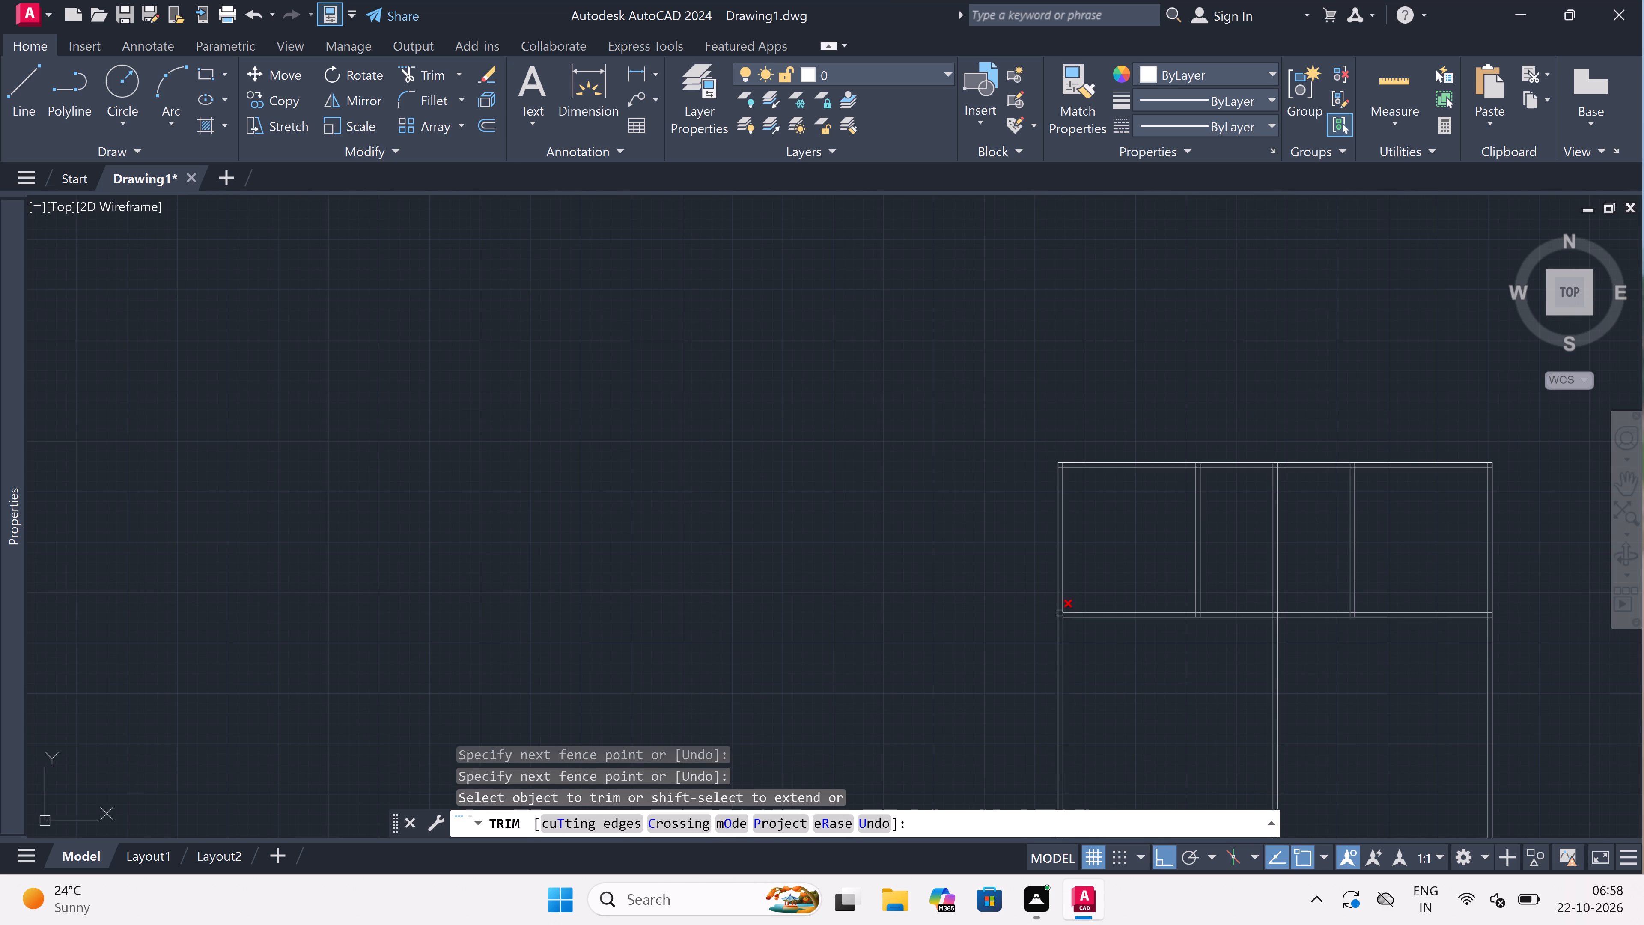
{"action": "scroll", "coordinate": [1059, 466], "scroll_direction": "up", "scroll_amount": 5}
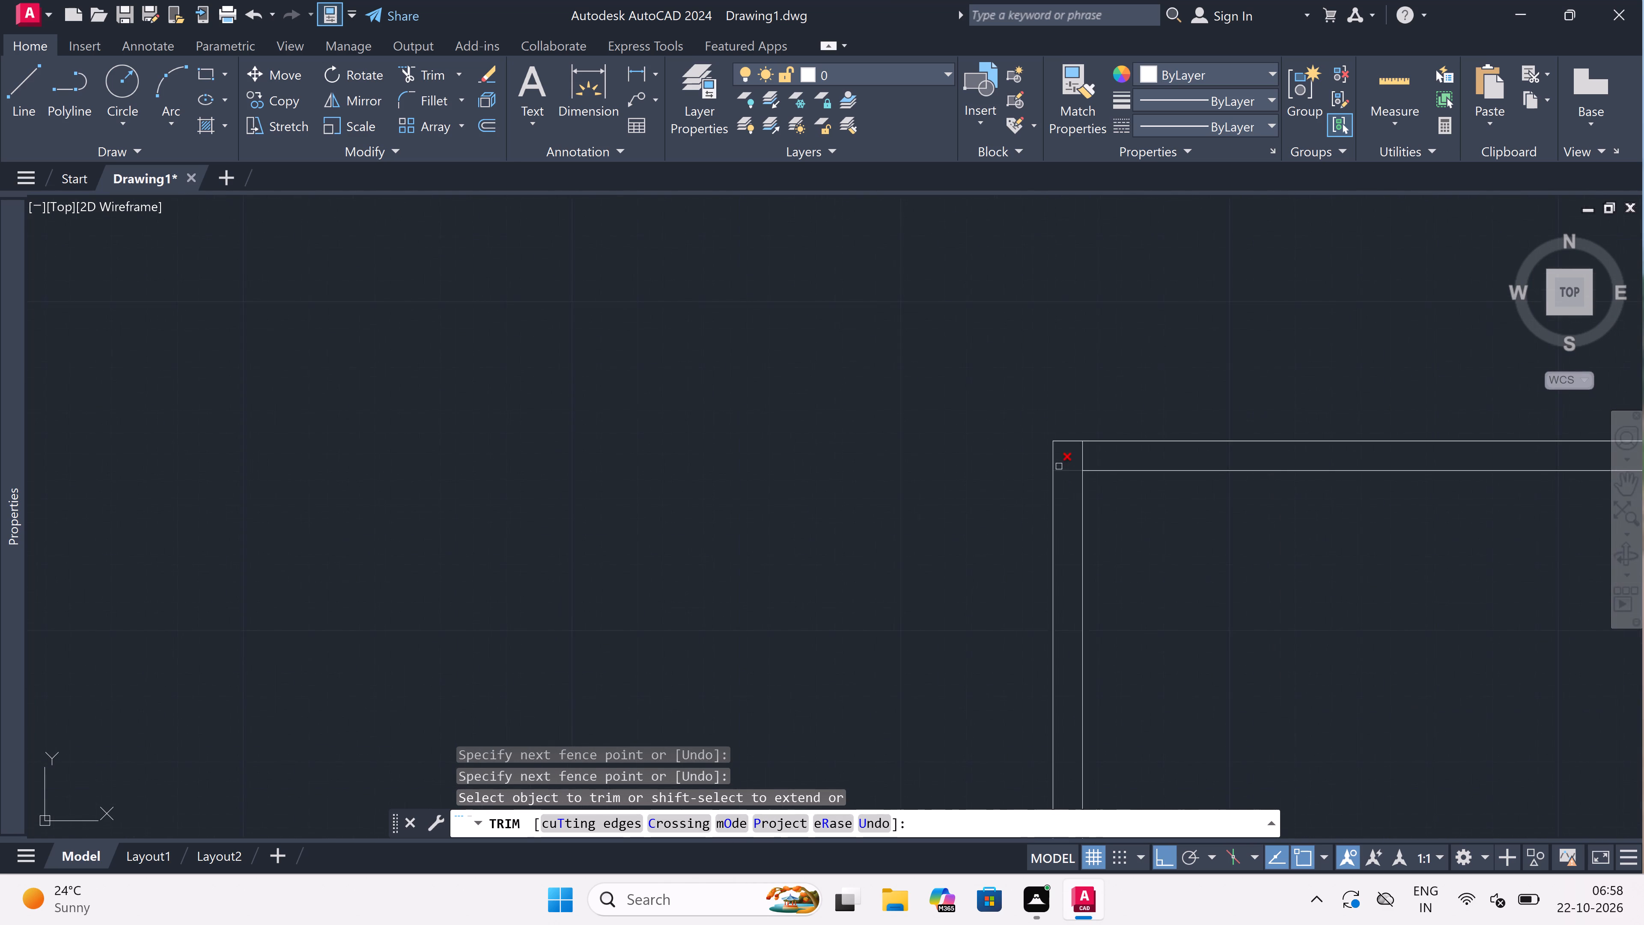
{"action": "scroll", "coordinate": [1072, 449], "scroll_direction": "up", "scroll_amount": 2}
{"action": "left_click", "coordinate": [1153, 435]}
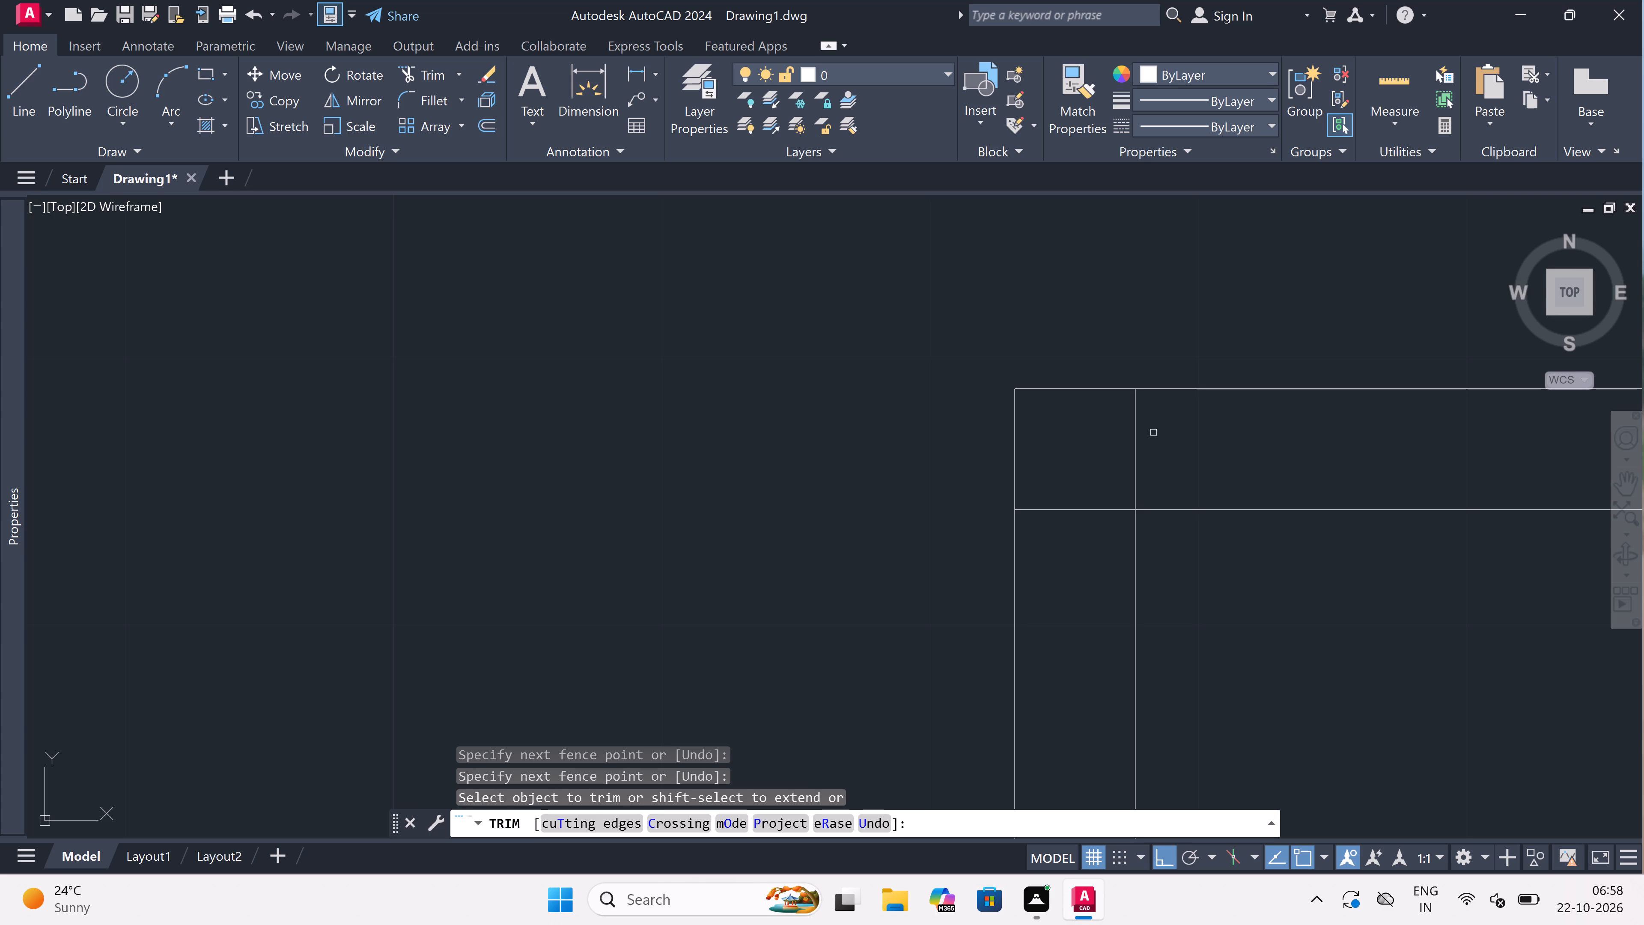
{"action": "left_click", "coordinate": [1100, 512]}
Trim the crossing lines where the first dividing wall meets the top wall to open the junction.
{"action": "scroll", "coordinate": [1100, 512], "scroll_direction": "down", "scroll_amount": 6}
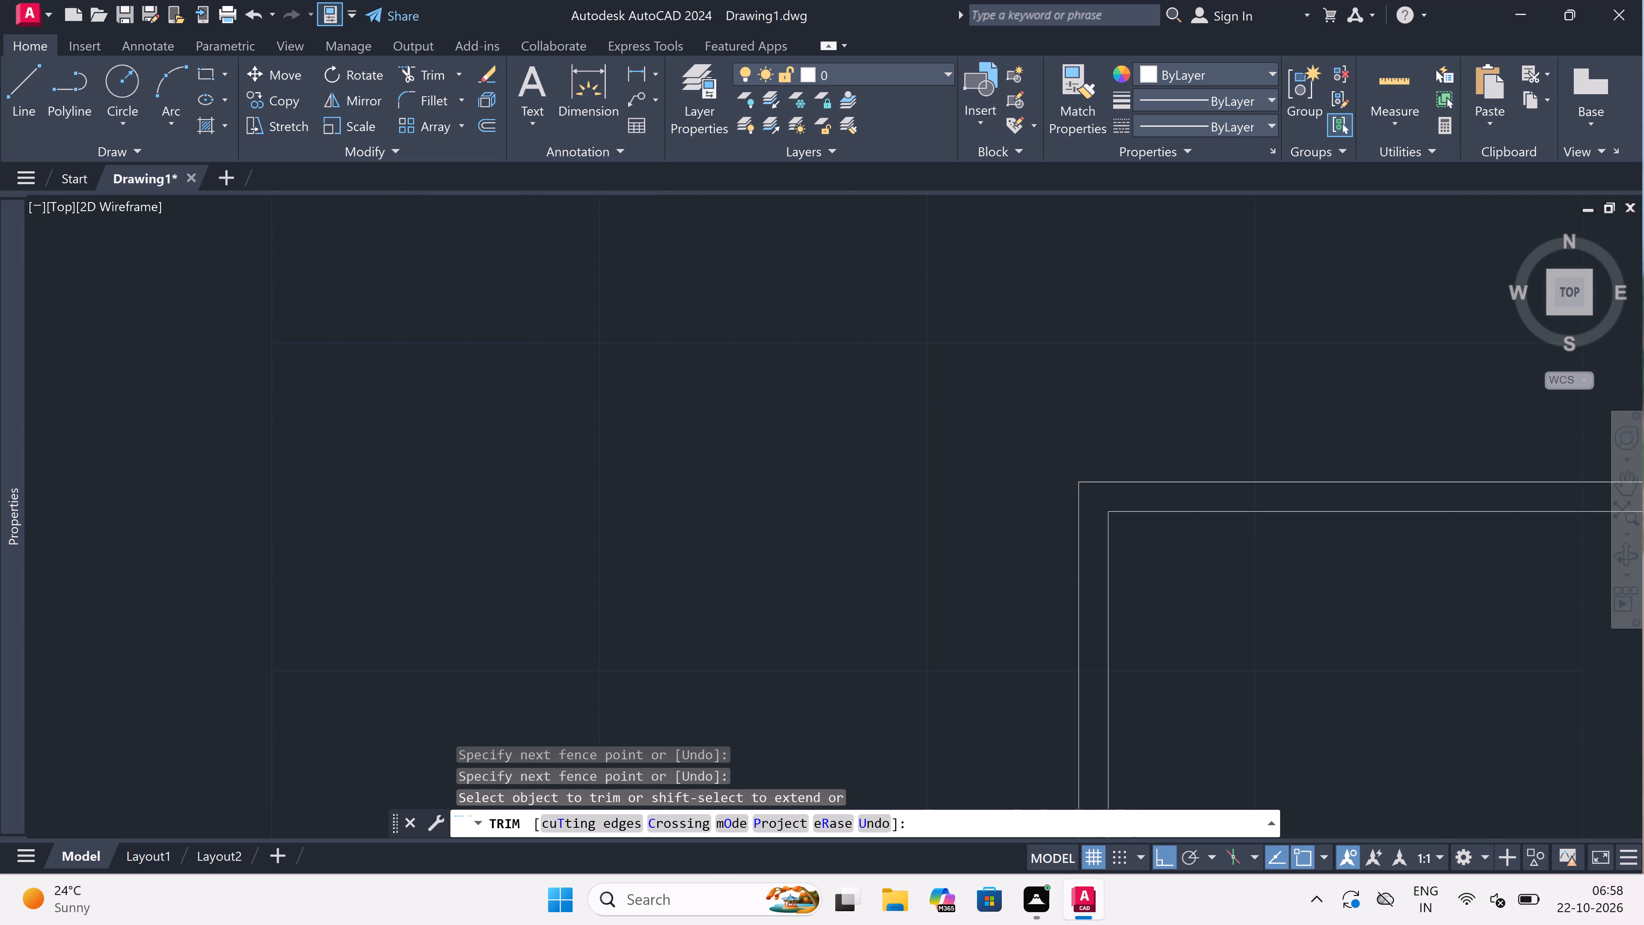
{"action": "scroll", "coordinate": [1100, 512], "scroll_direction": "down", "scroll_amount": 3}
{"action": "scroll", "coordinate": [1182, 472], "scroll_direction": "up", "scroll_amount": 4}
{"action": "scroll", "coordinate": [1208, 586], "scroll_direction": "down", "scroll_amount": 4}
{"action": "scroll", "coordinate": [1222, 635], "scroll_direction": "up", "scroll_amount": 5}
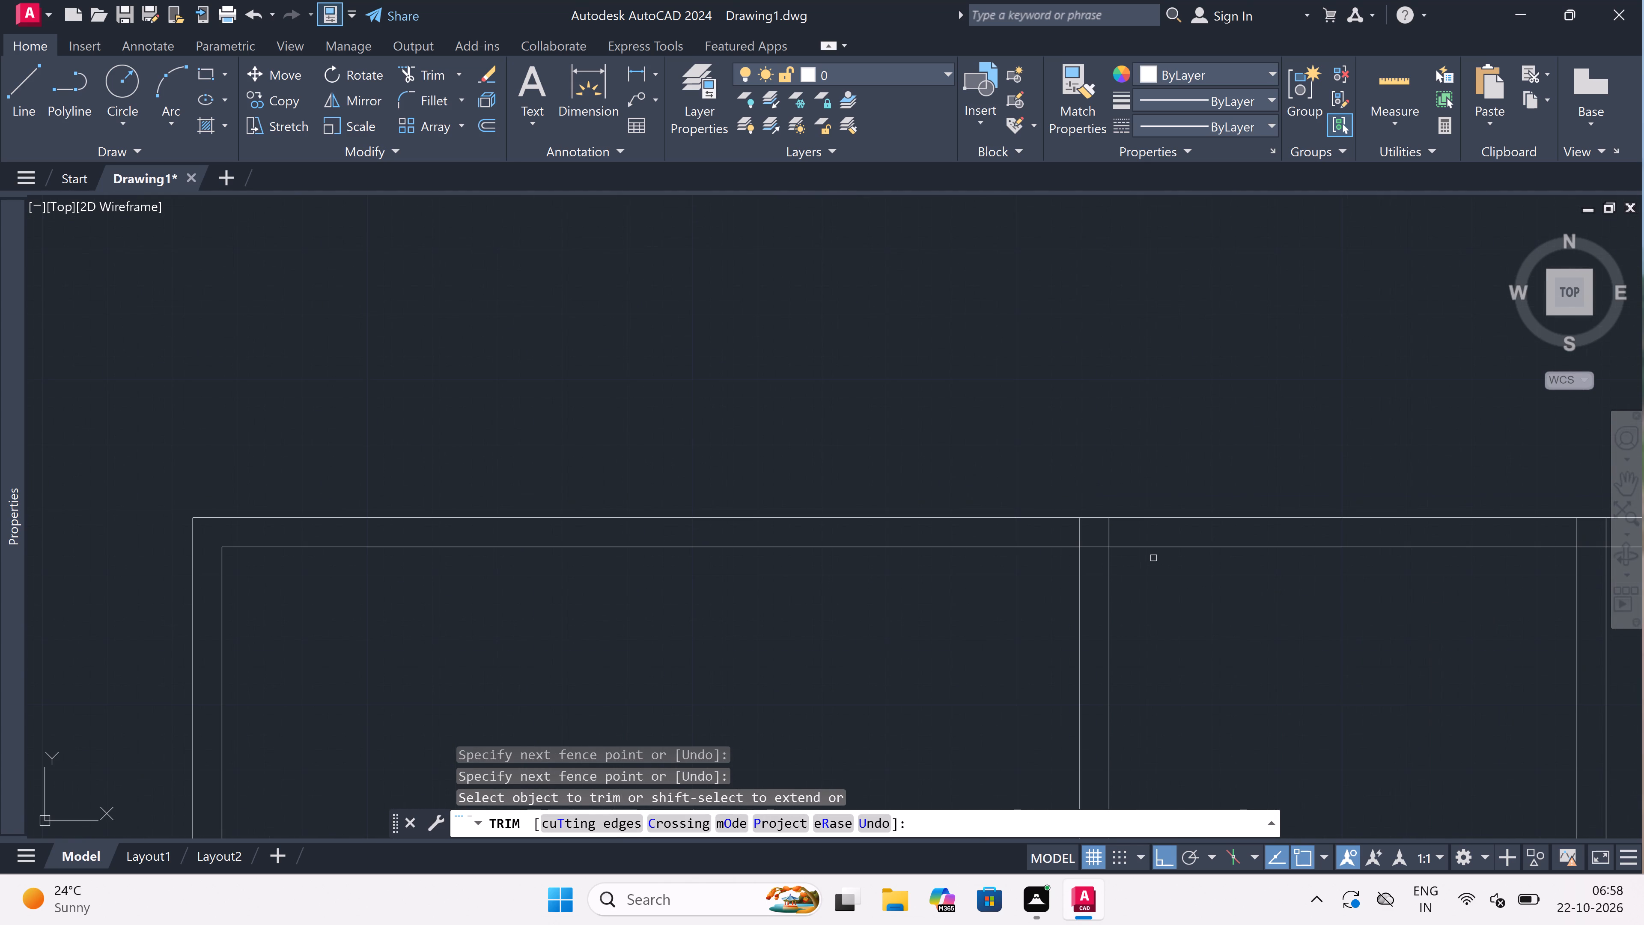
{"action": "scroll", "coordinate": [1125, 535], "scroll_direction": "up", "scroll_amount": 3}
{"action": "left_click", "coordinate": [1124, 535]}
{"action": "left_click_drag", "start_coordinate": [891, 573], "coordinate": [893, 579]}
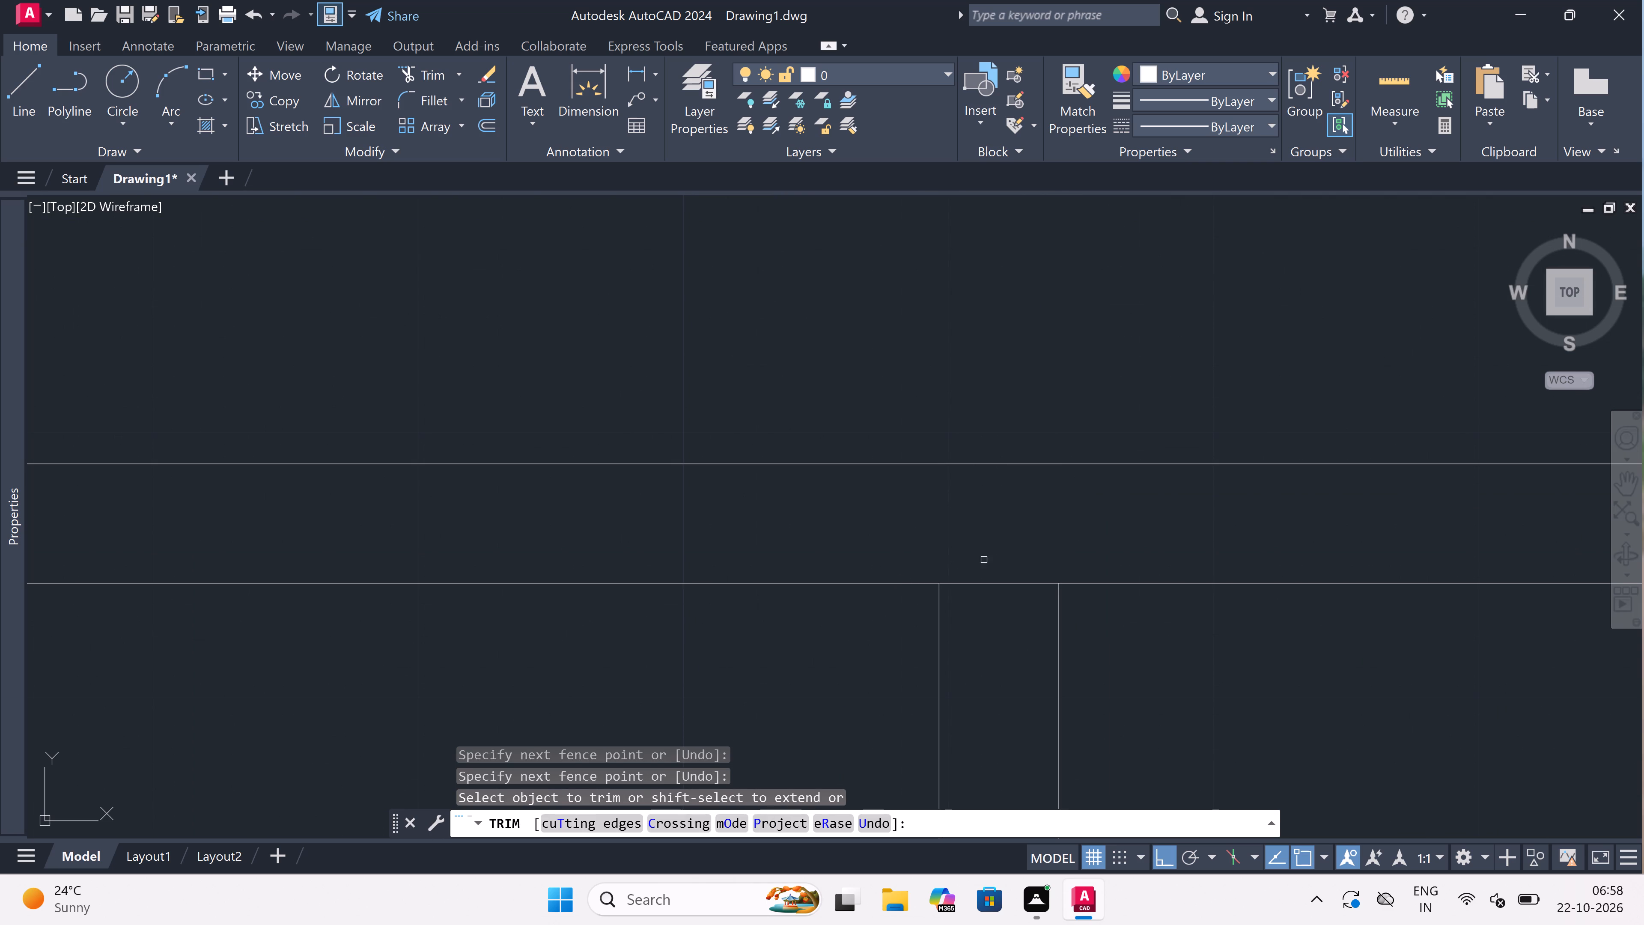
{"action": "left_click", "coordinate": [1019, 541]}
{"action": "left_click", "coordinate": [1026, 645]}
Trim the crossing lines where the first dividing wall meets the lower horizontal wall to open the junction.
{"action": "scroll", "coordinate": [977, 528], "scroll_direction": "down", "scroll_amount": 9}
{"action": "scroll", "coordinate": [974, 583], "scroll_direction": "up", "scroll_amount": 5}
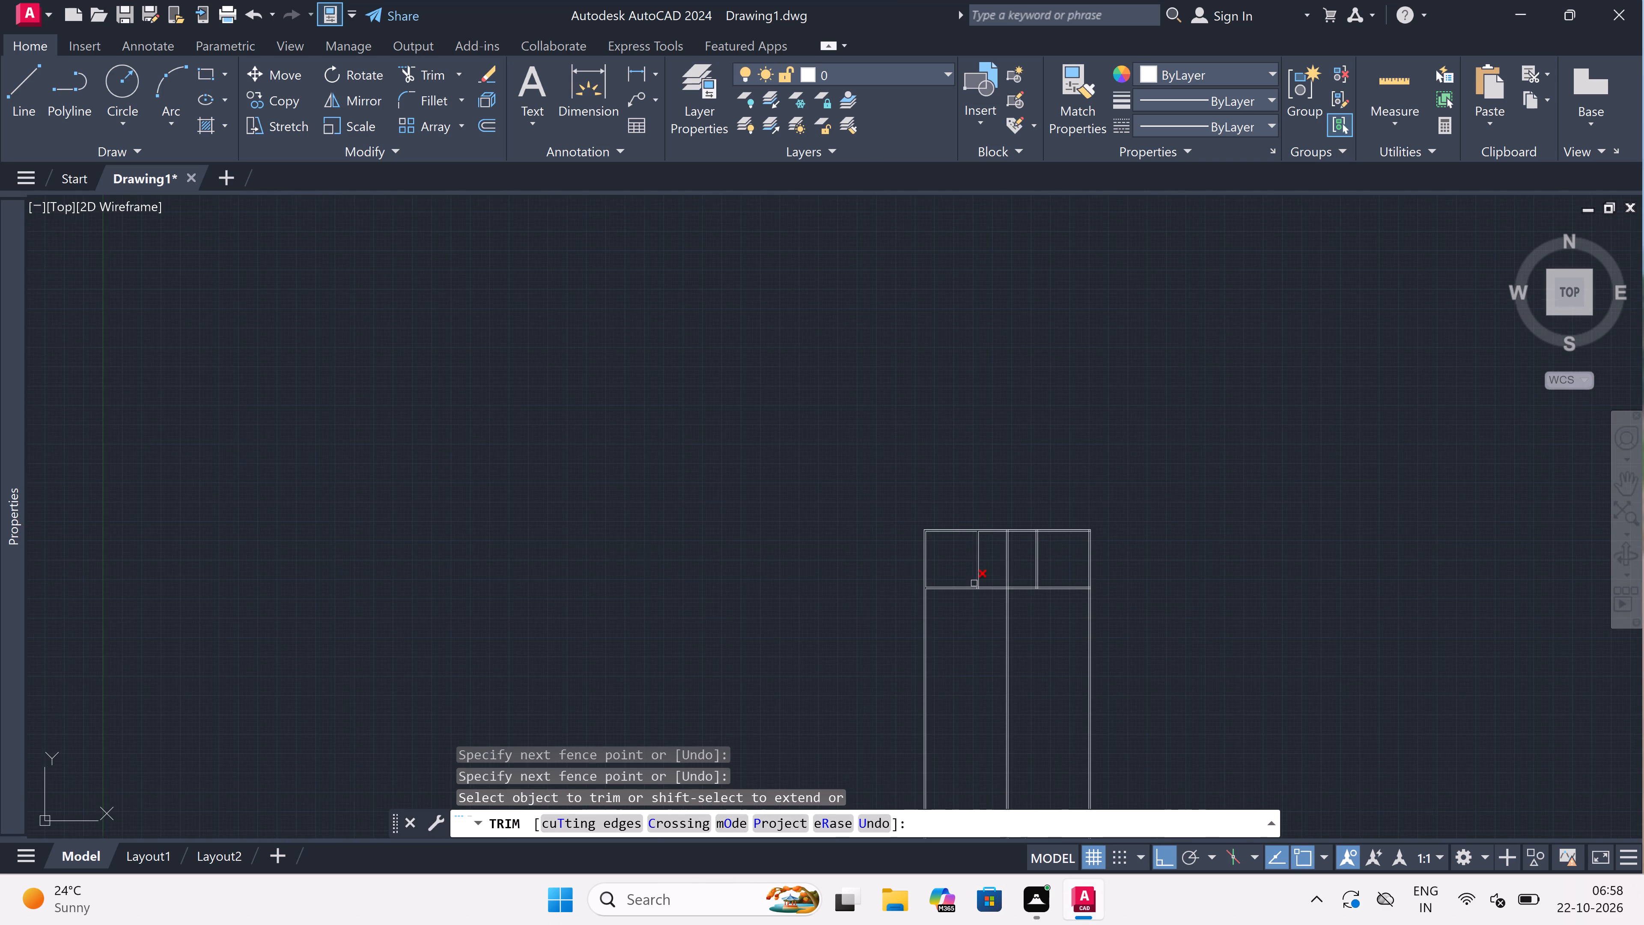
{"action": "scroll", "coordinate": [1011, 618], "scroll_direction": "up", "scroll_amount": 4}
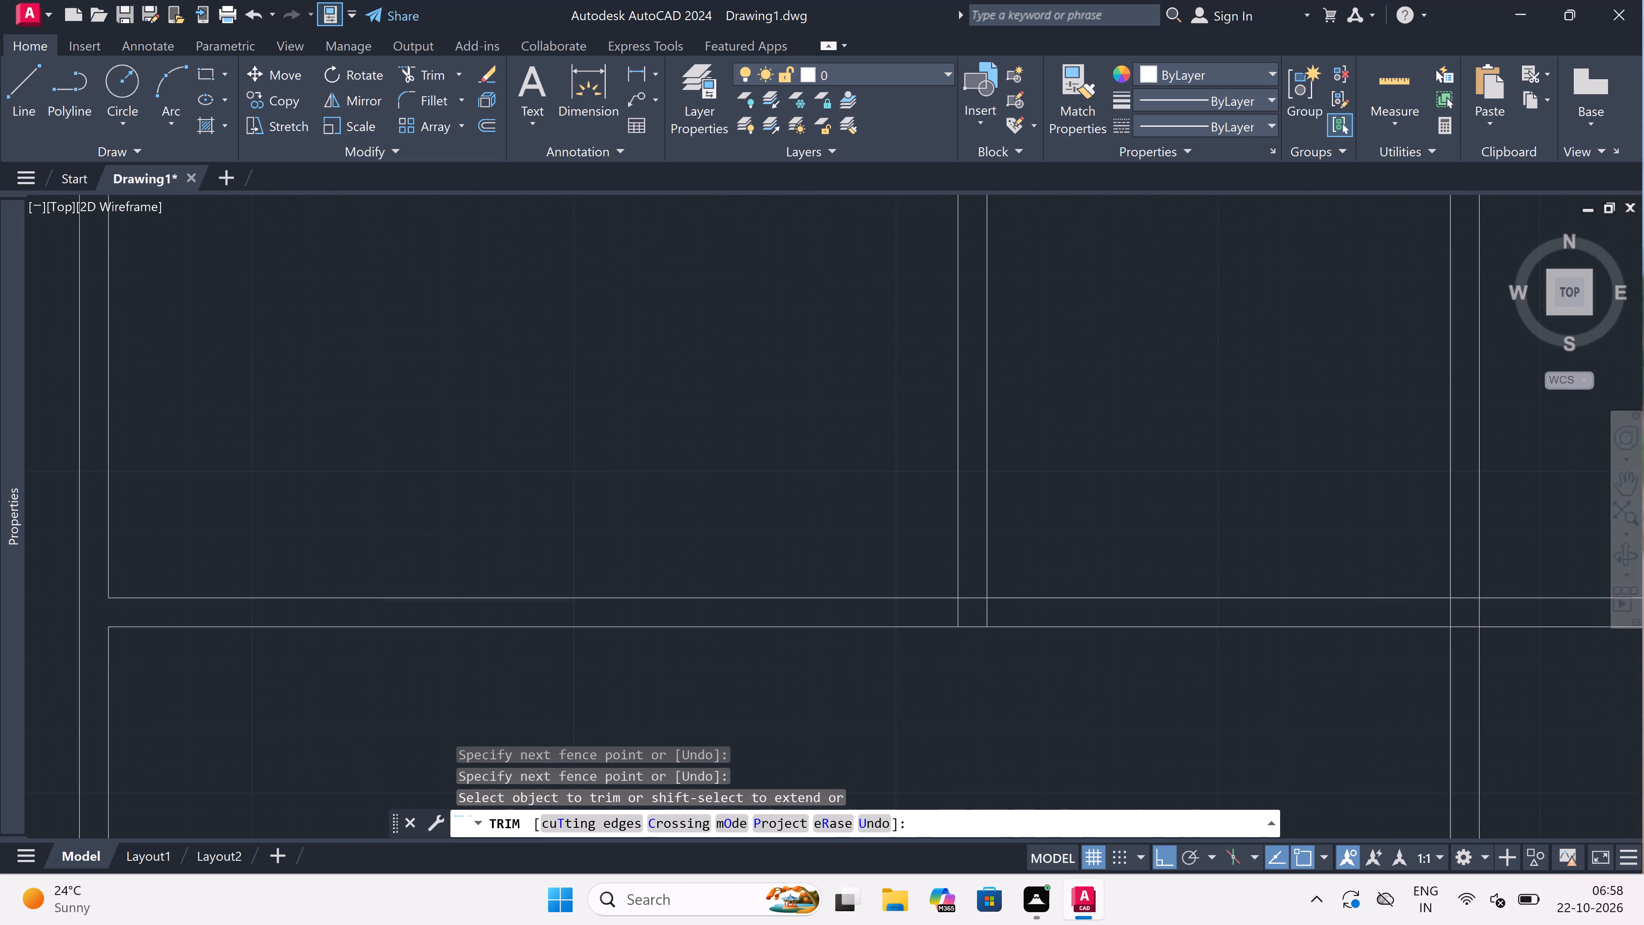
{"action": "left_click", "coordinate": [1009, 593]}
{"action": "left_click_drag", "start_coordinate": [780, 635], "coordinate": [780, 639]}
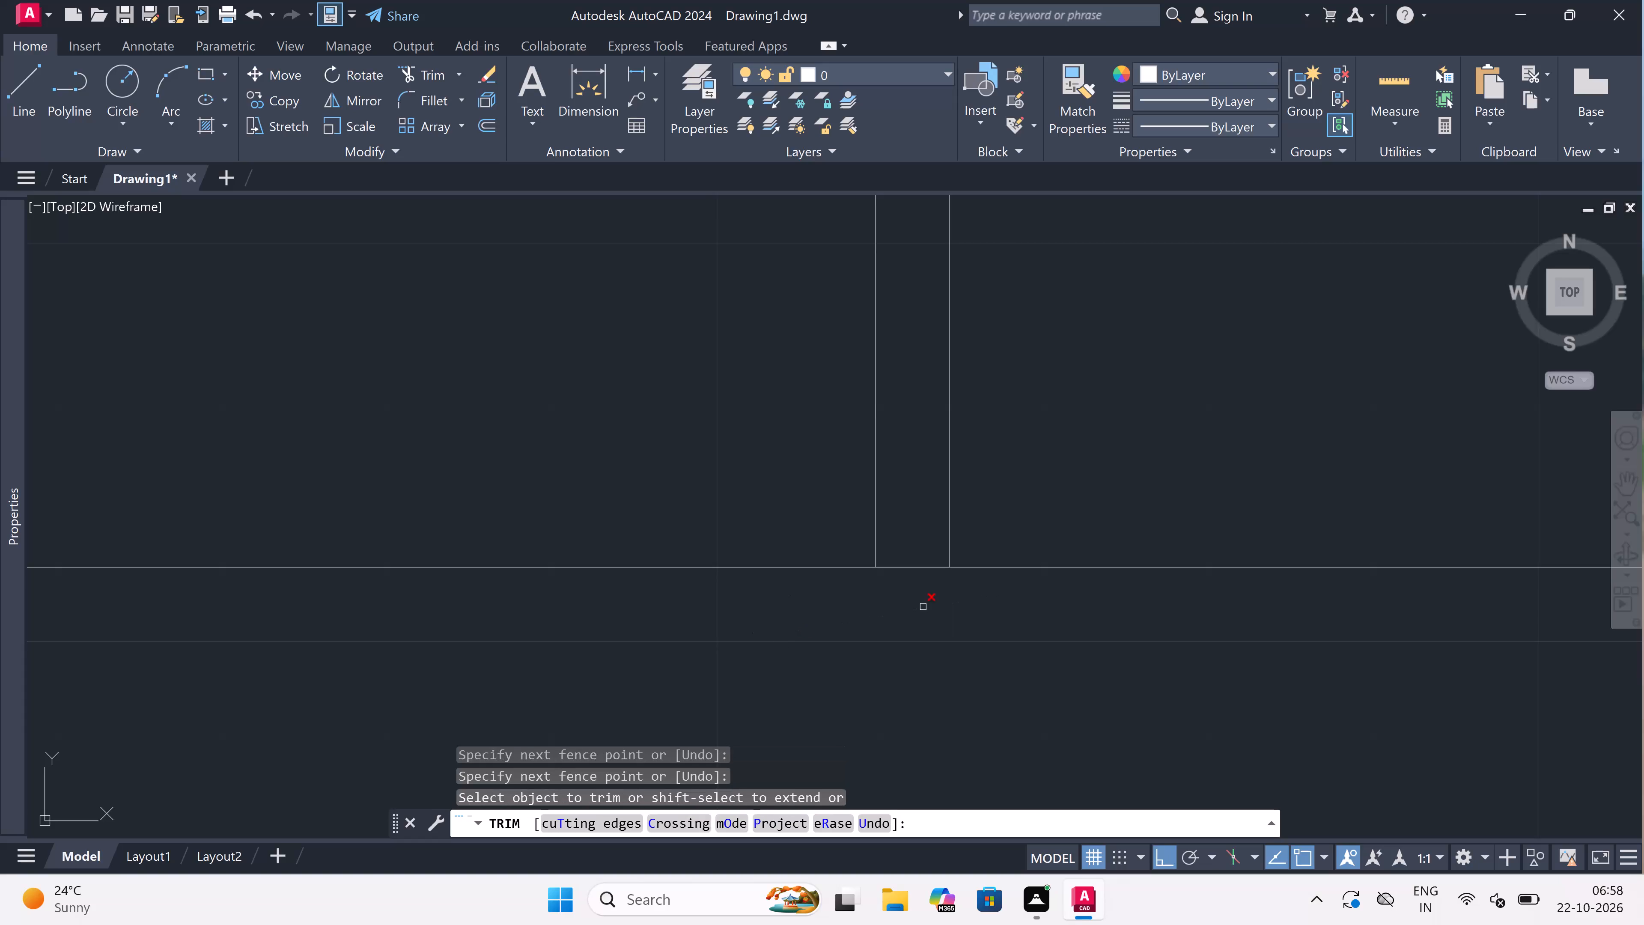
{"action": "left_click", "coordinate": [931, 603]}
{"action": "left_click", "coordinate": [938, 561]}
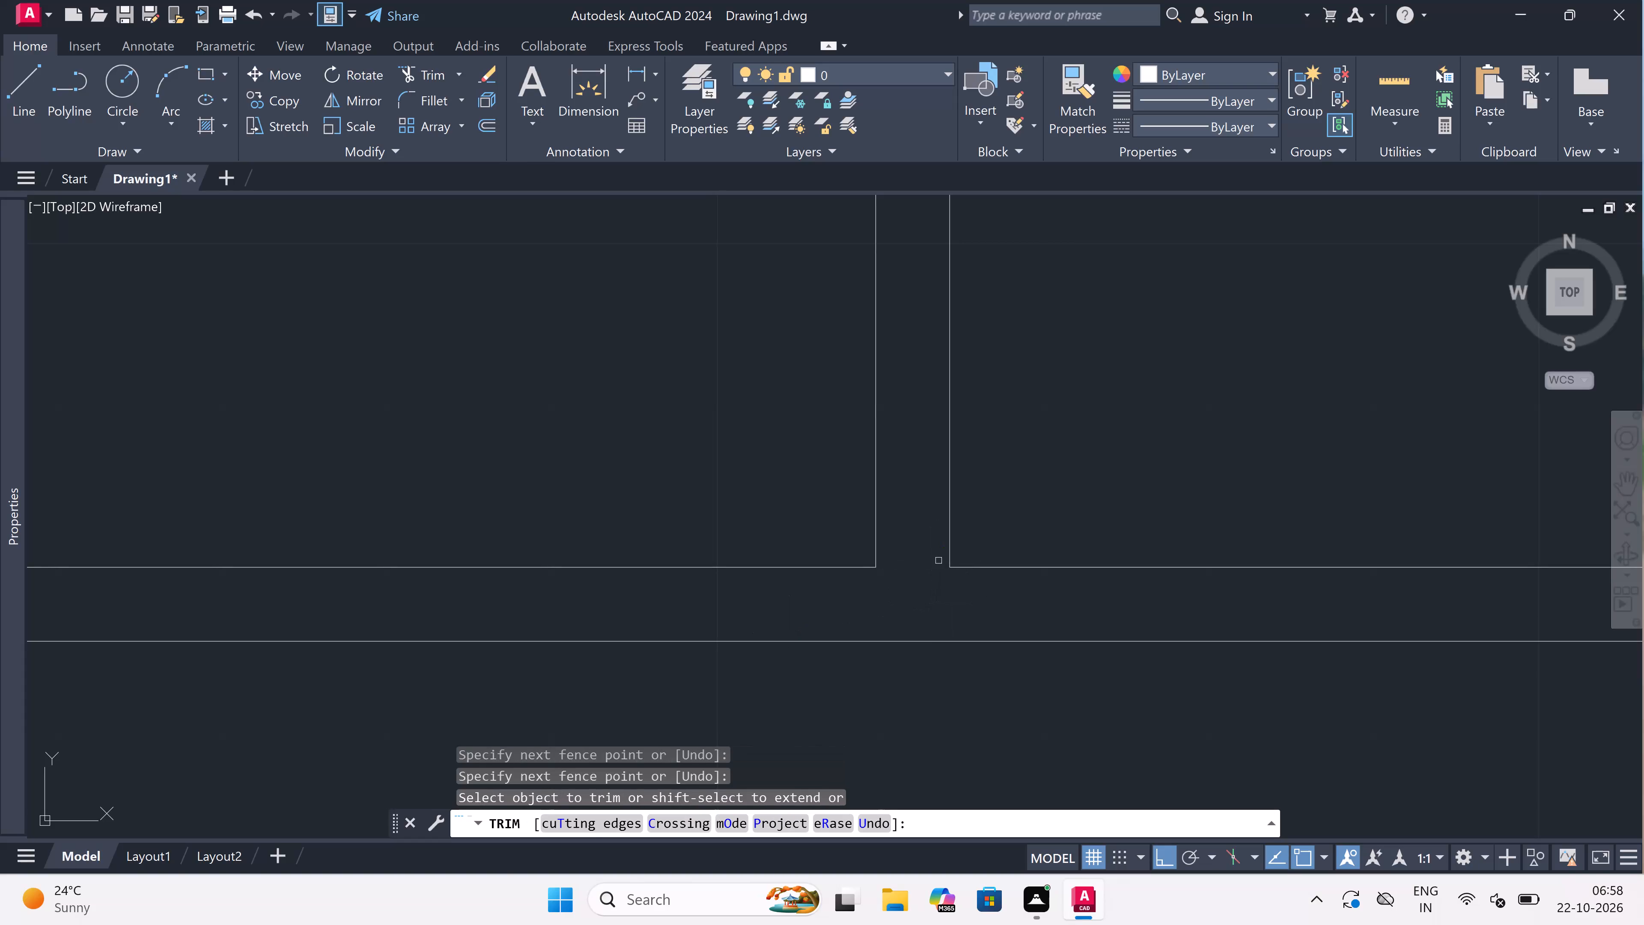
Trim the crossing lines where the second and third dividing walls meet the lower horizontal wall to open both junctions.
{"action": "scroll", "coordinate": [929, 587], "scroll_direction": "down", "scroll_amount": 6}
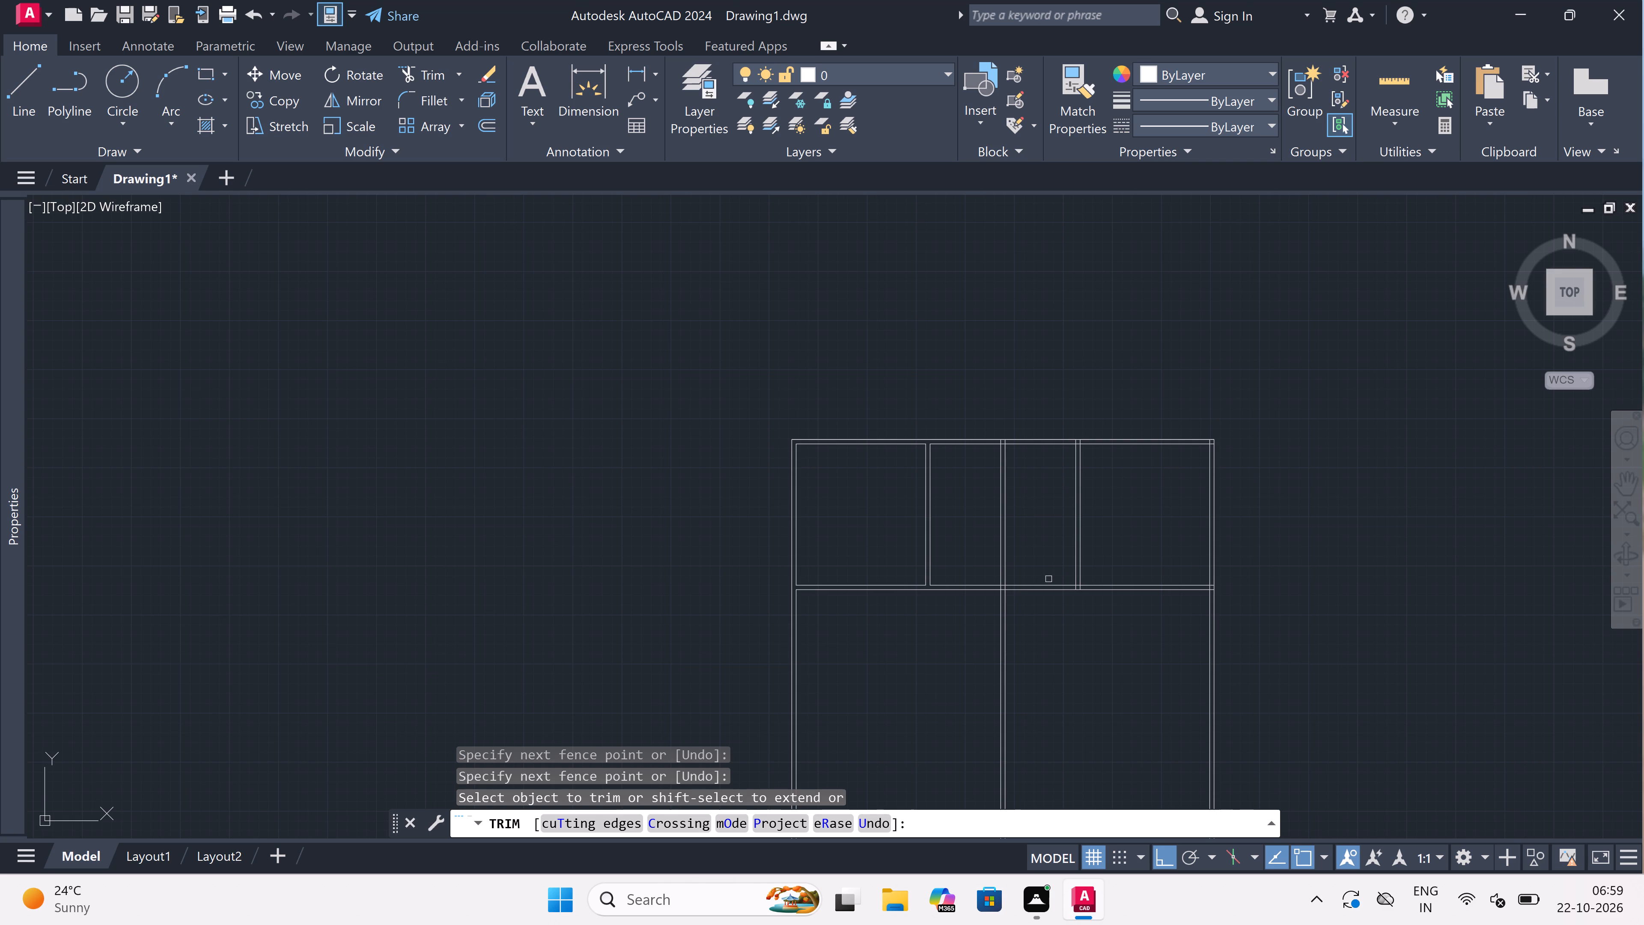
{"action": "scroll", "coordinate": [1079, 573], "scroll_direction": "up", "scroll_amount": 5}
{"action": "scroll", "coordinate": [1108, 660], "scroll_direction": "up", "scroll_amount": 1}
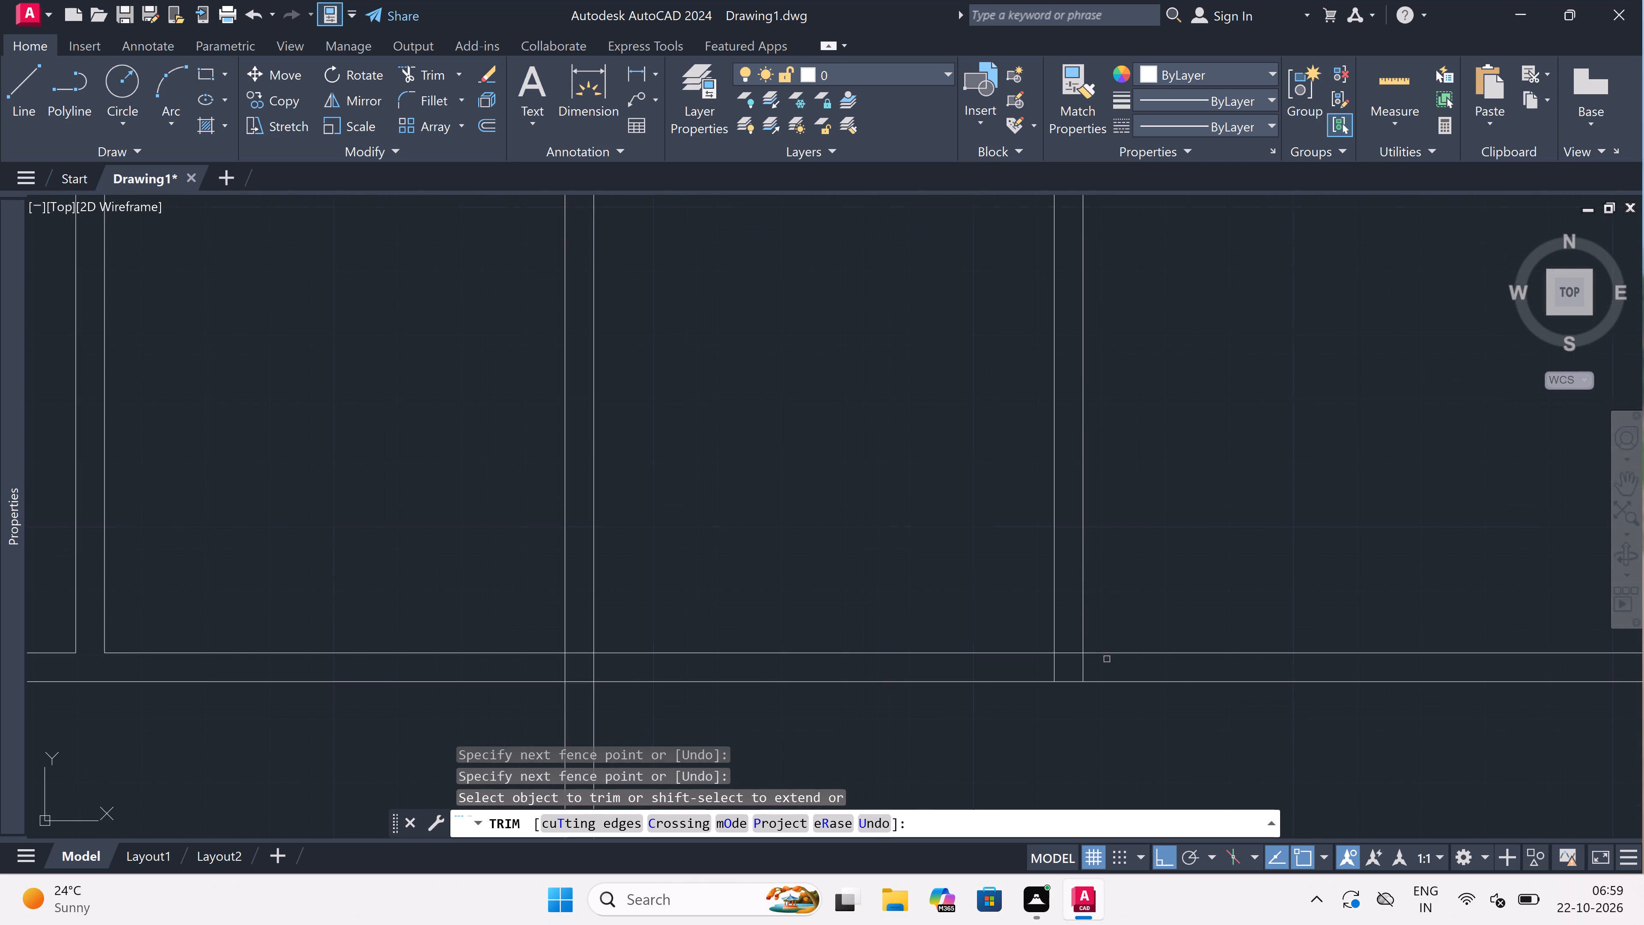
{"action": "left_click", "coordinate": [1093, 676]}
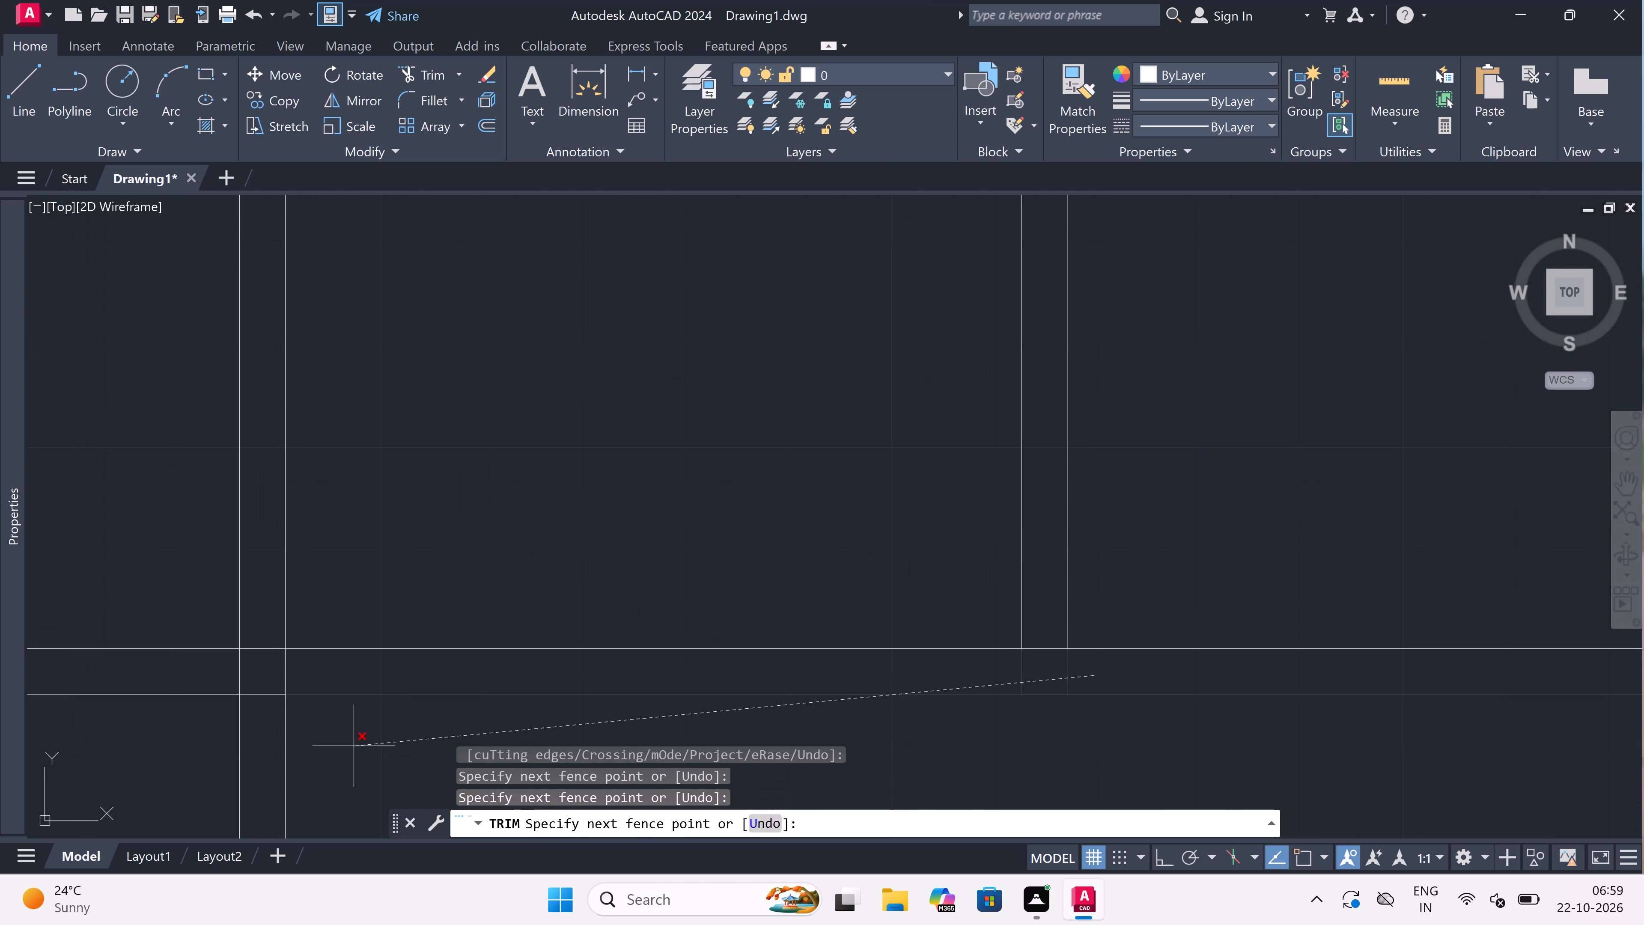
{"action": "left_click", "coordinate": [199, 681]}
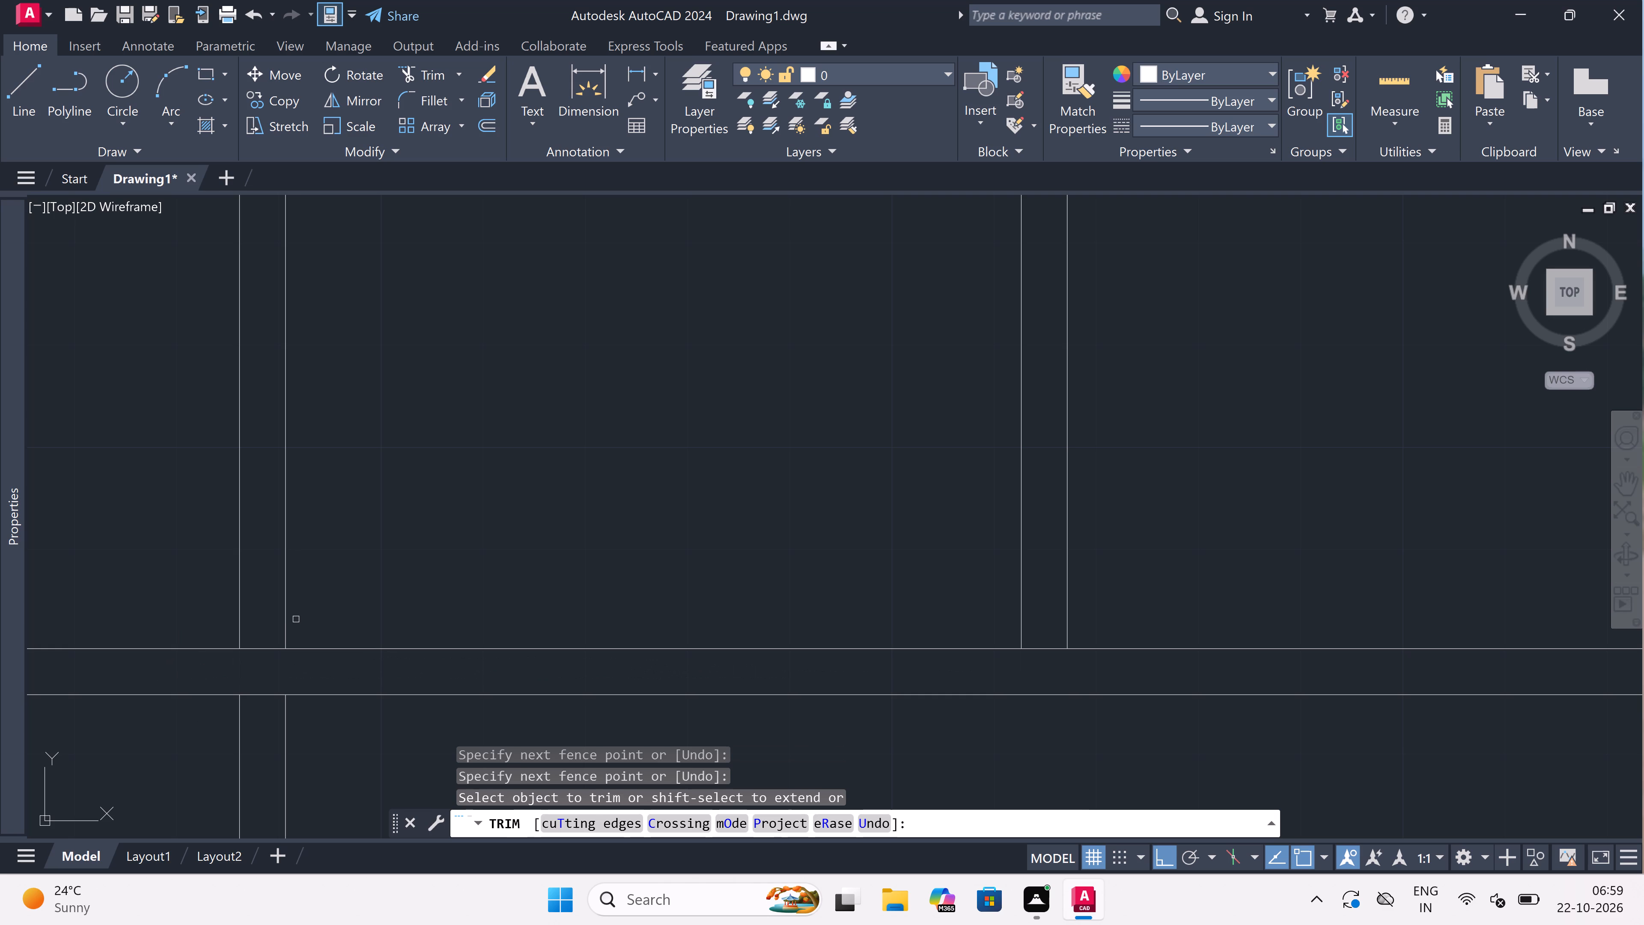
{"action": "left_click", "coordinate": [263, 635]}
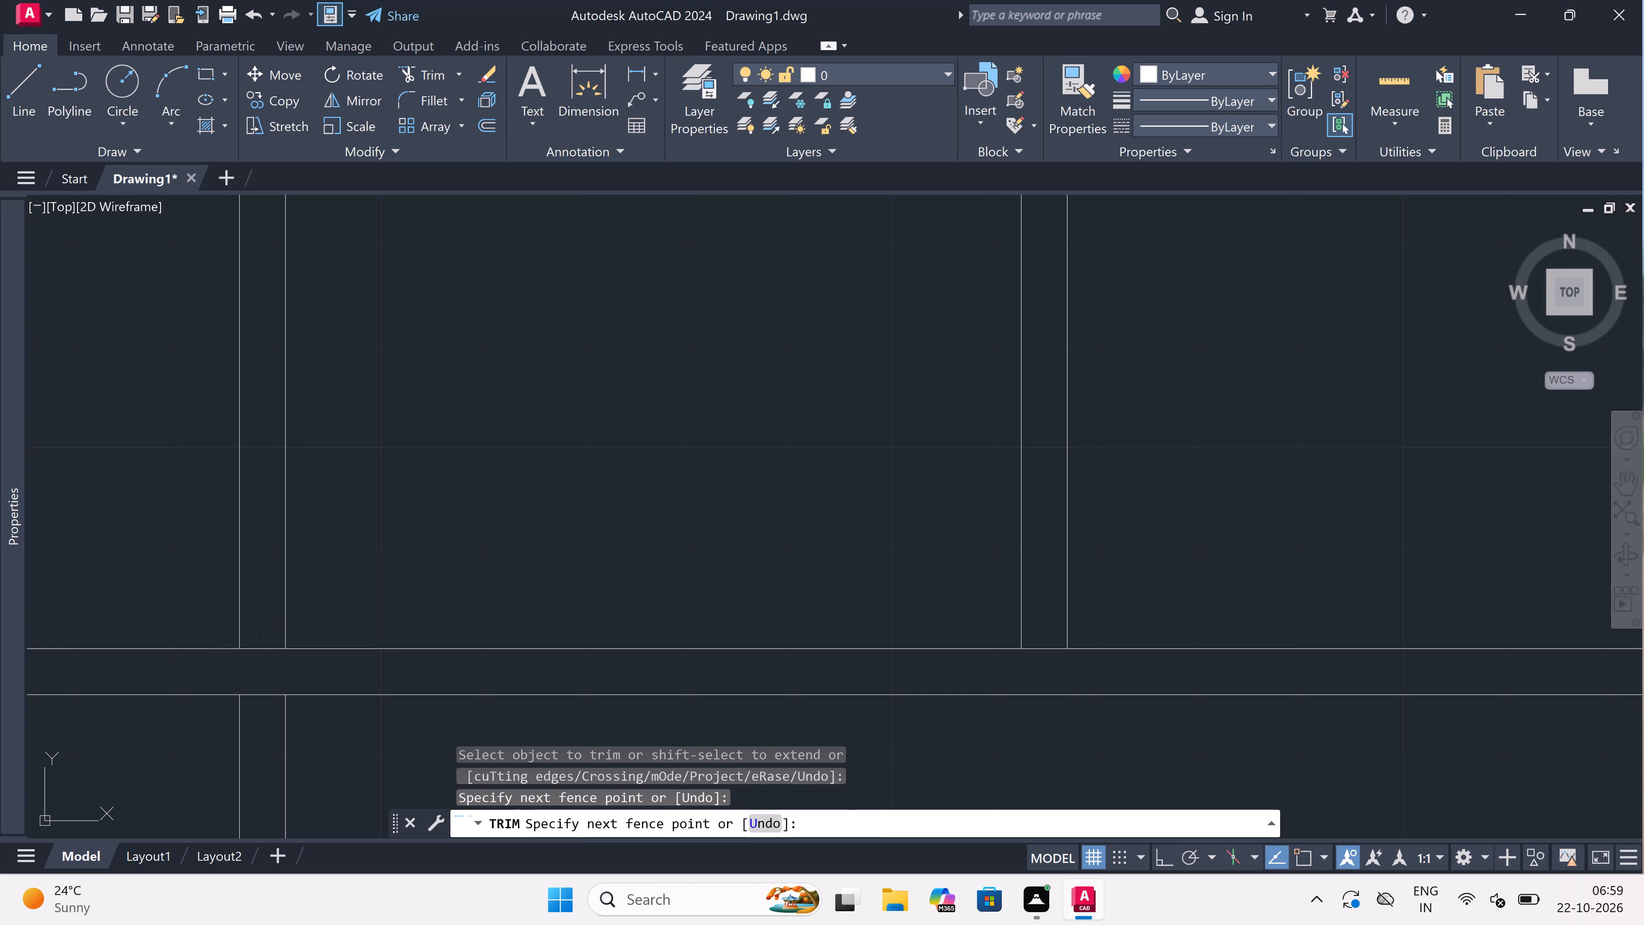
{"action": "left_click", "coordinate": [264, 716]}
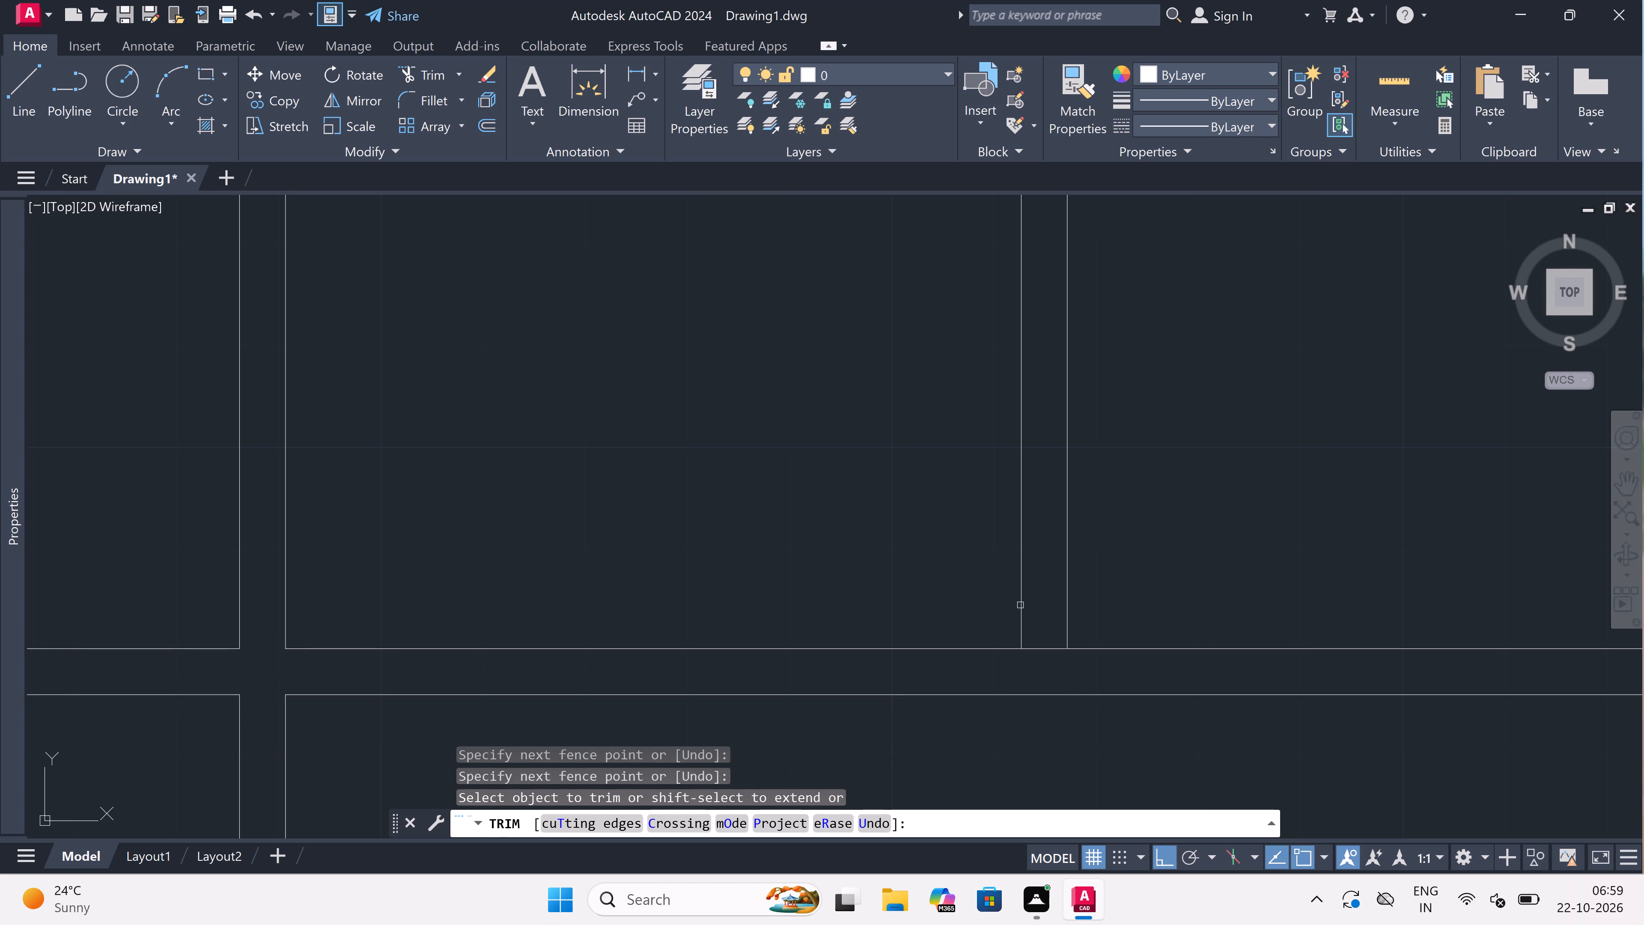
{"action": "left_click", "coordinate": [1053, 650]}
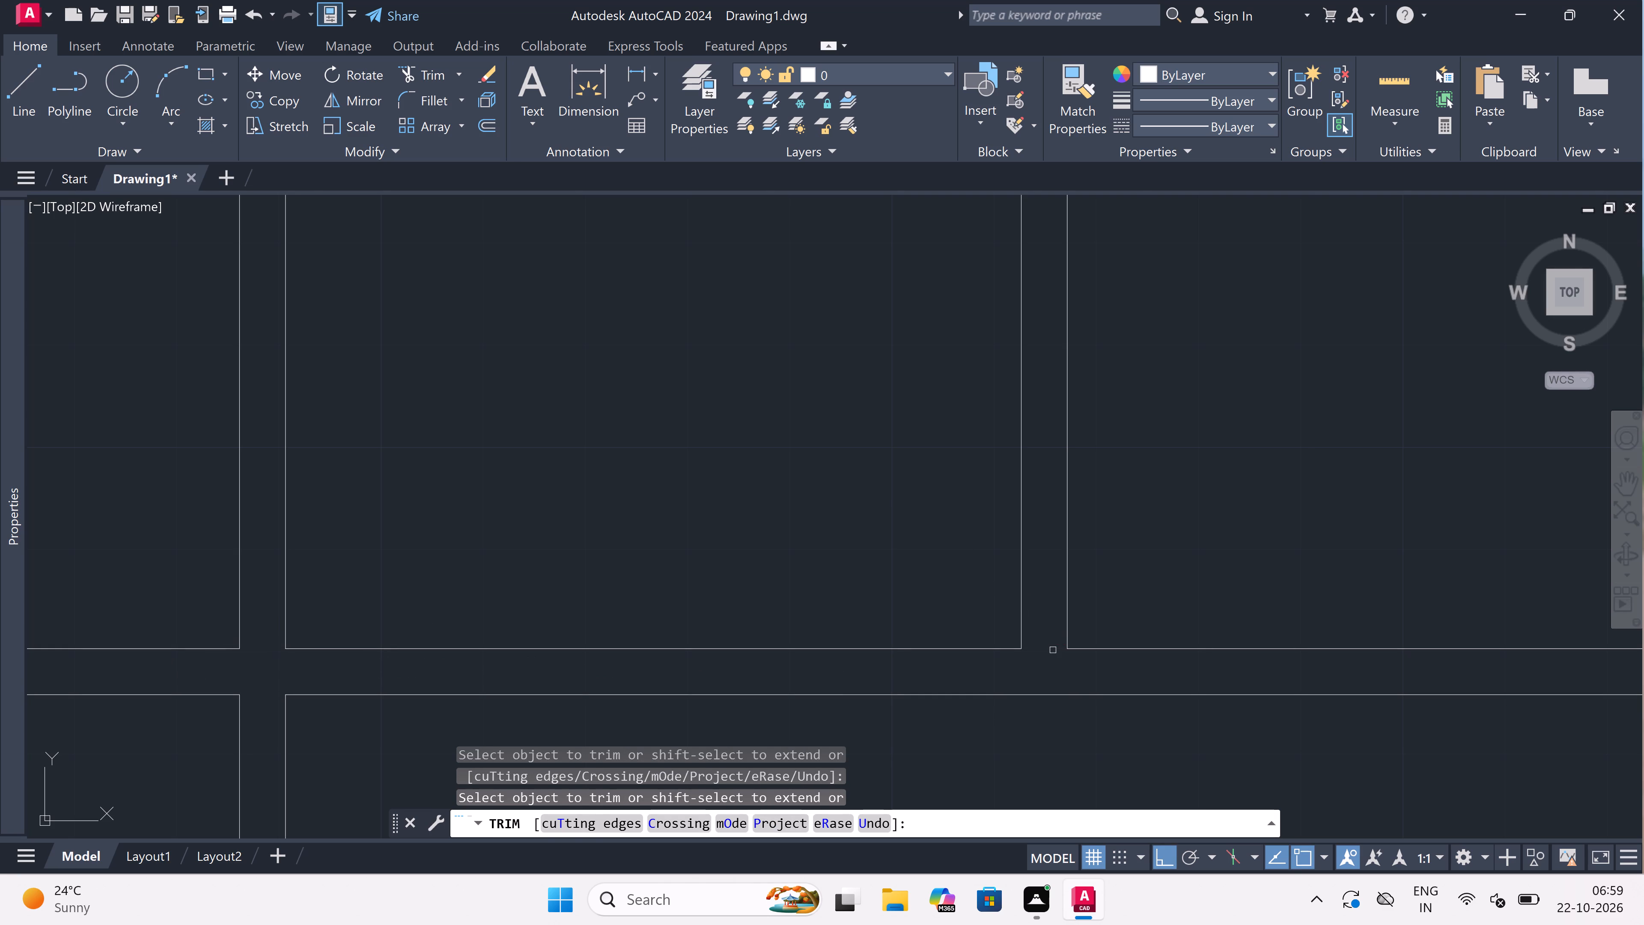
Trim the crossing lines where the second and third dividing walls meet the top wall to open both junctions.
{"action": "scroll", "coordinate": [1053, 650], "scroll_direction": "down", "scroll_amount": 4}
{"action": "scroll", "coordinate": [984, 385], "scroll_direction": "up", "scroll_amount": 4}
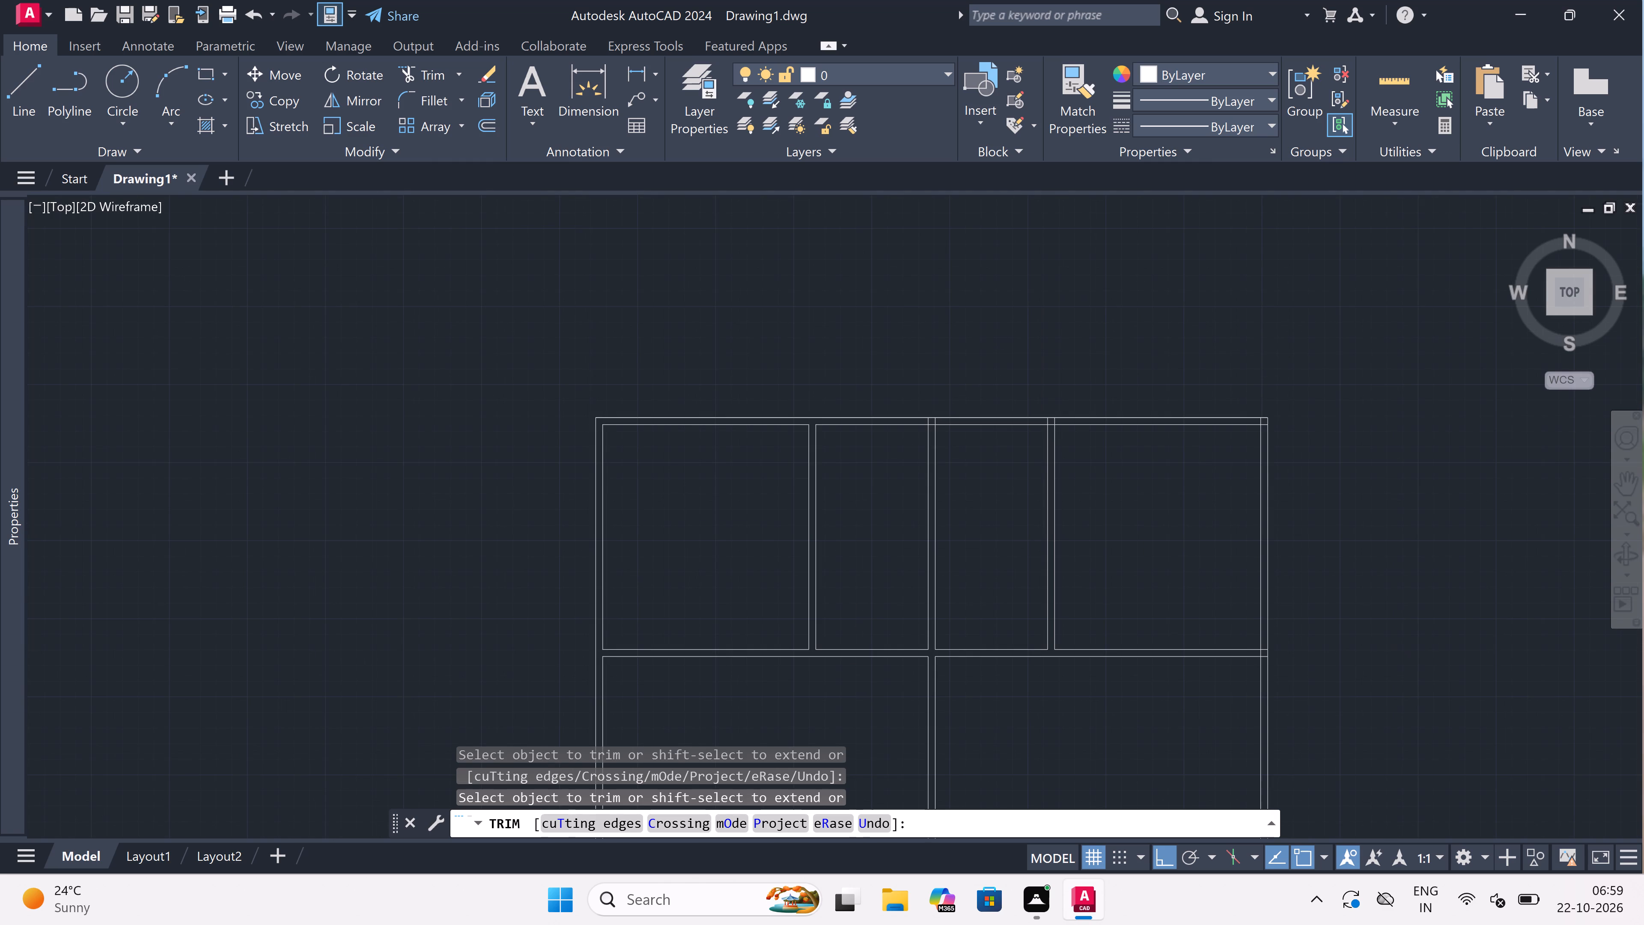
{"action": "scroll", "coordinate": [1260, 447], "scroll_direction": "down", "scroll_amount": 3}
{"action": "scroll", "coordinate": [1298, 514], "scroll_direction": "up", "scroll_amount": 3}
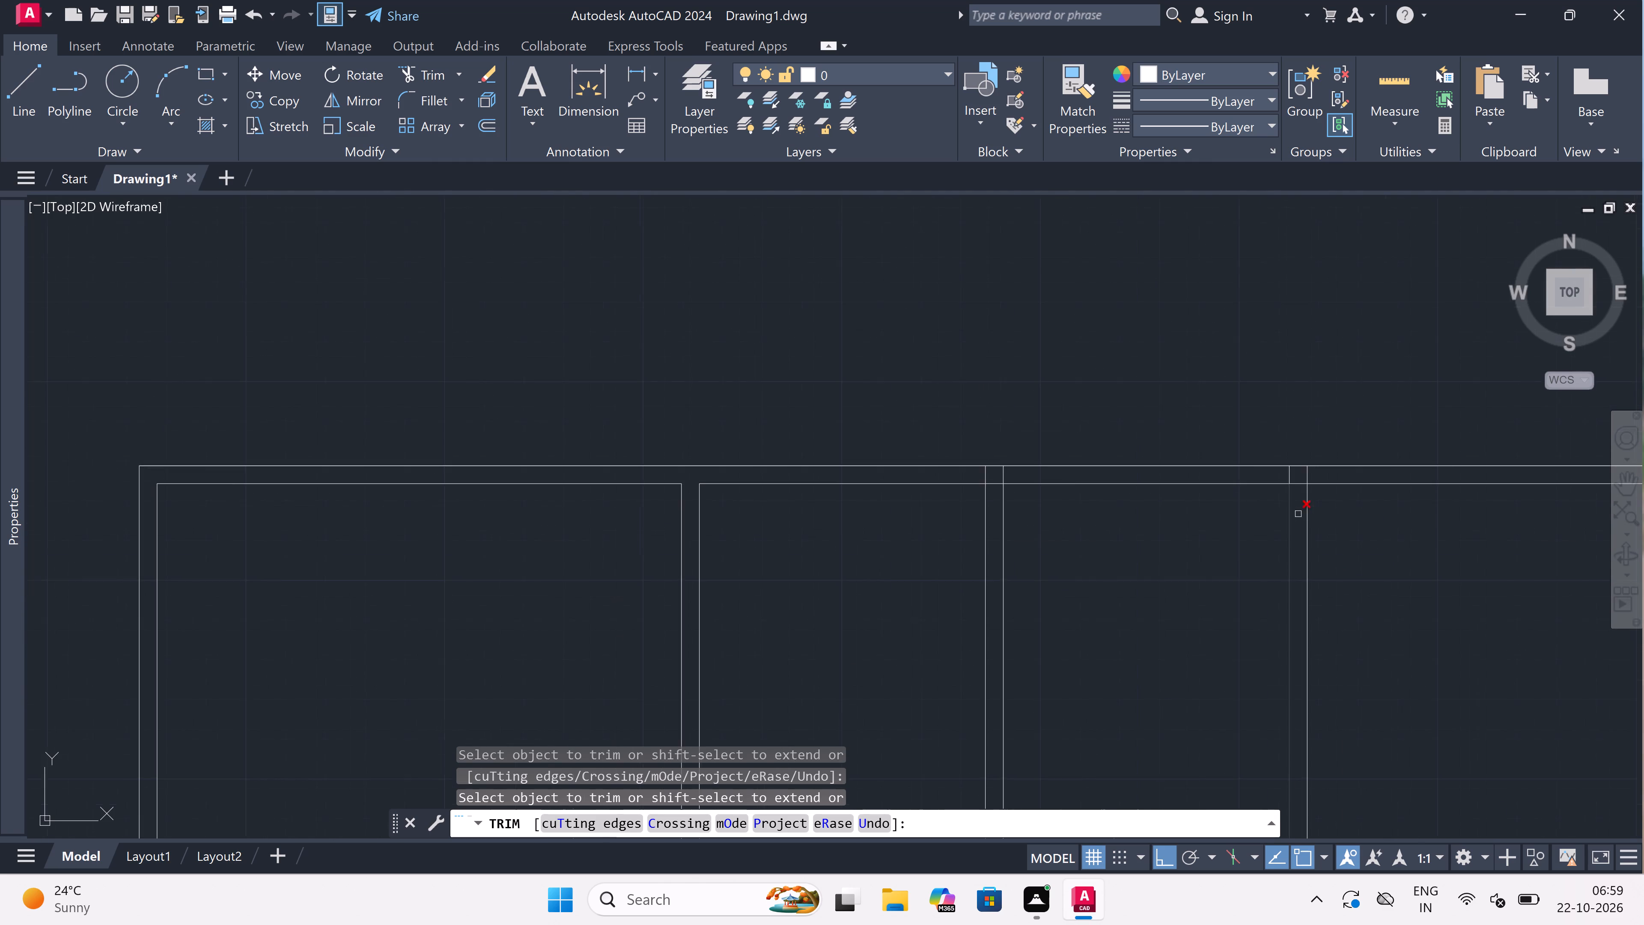
{"action": "left_click", "coordinate": [1364, 403]}
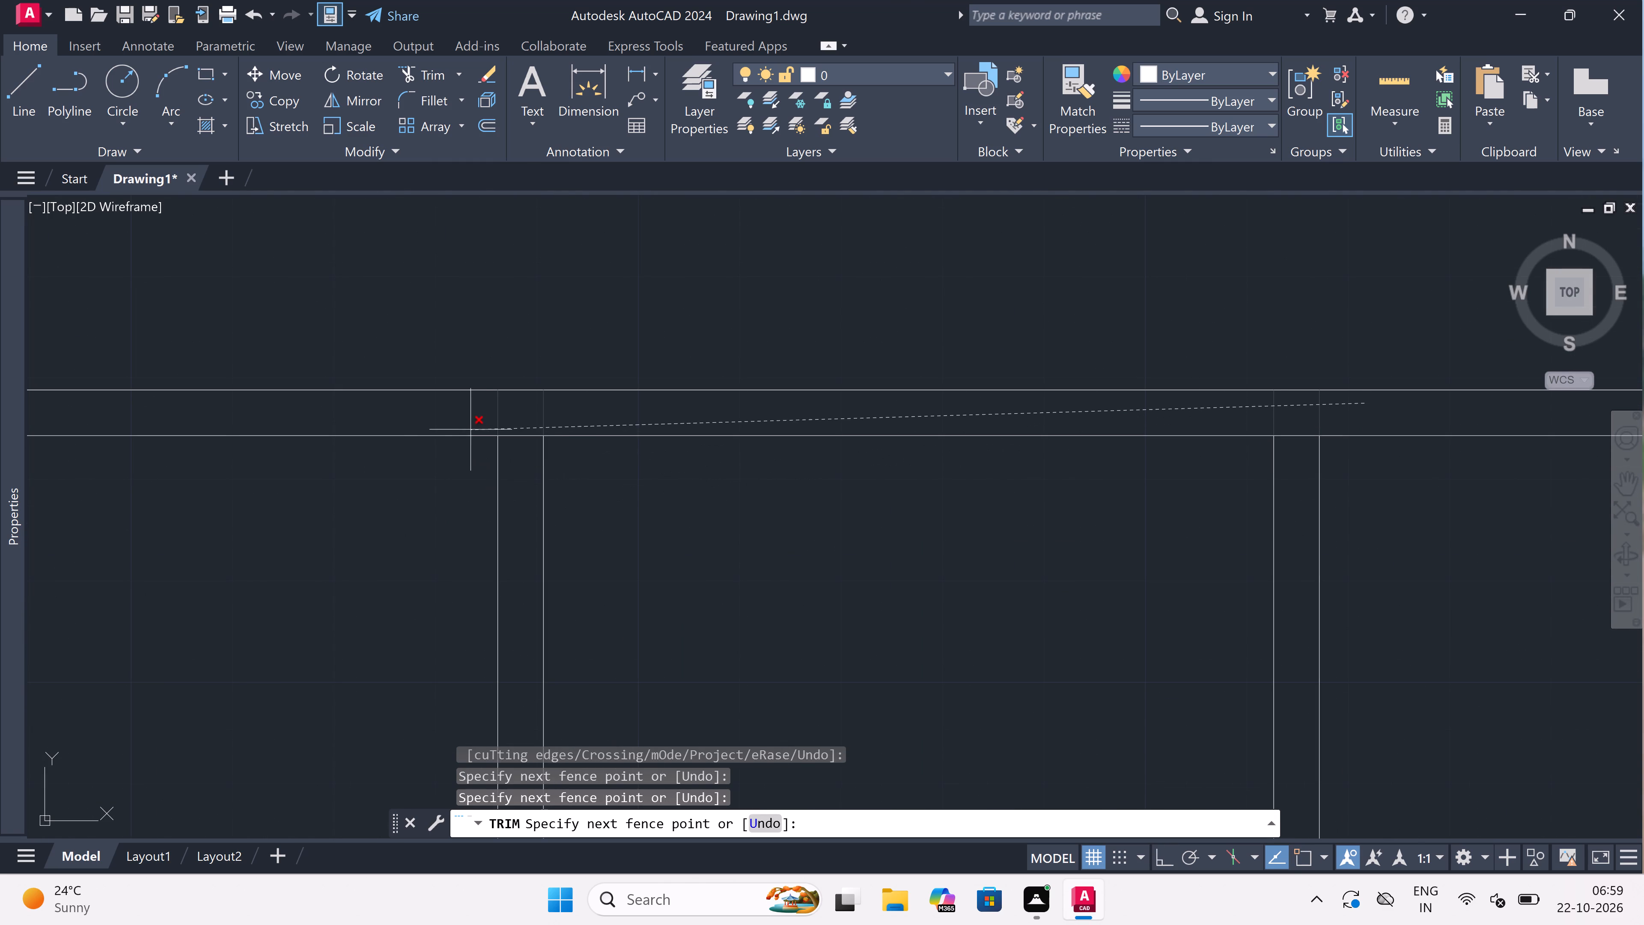
{"action": "left_click", "coordinate": [480, 413]}
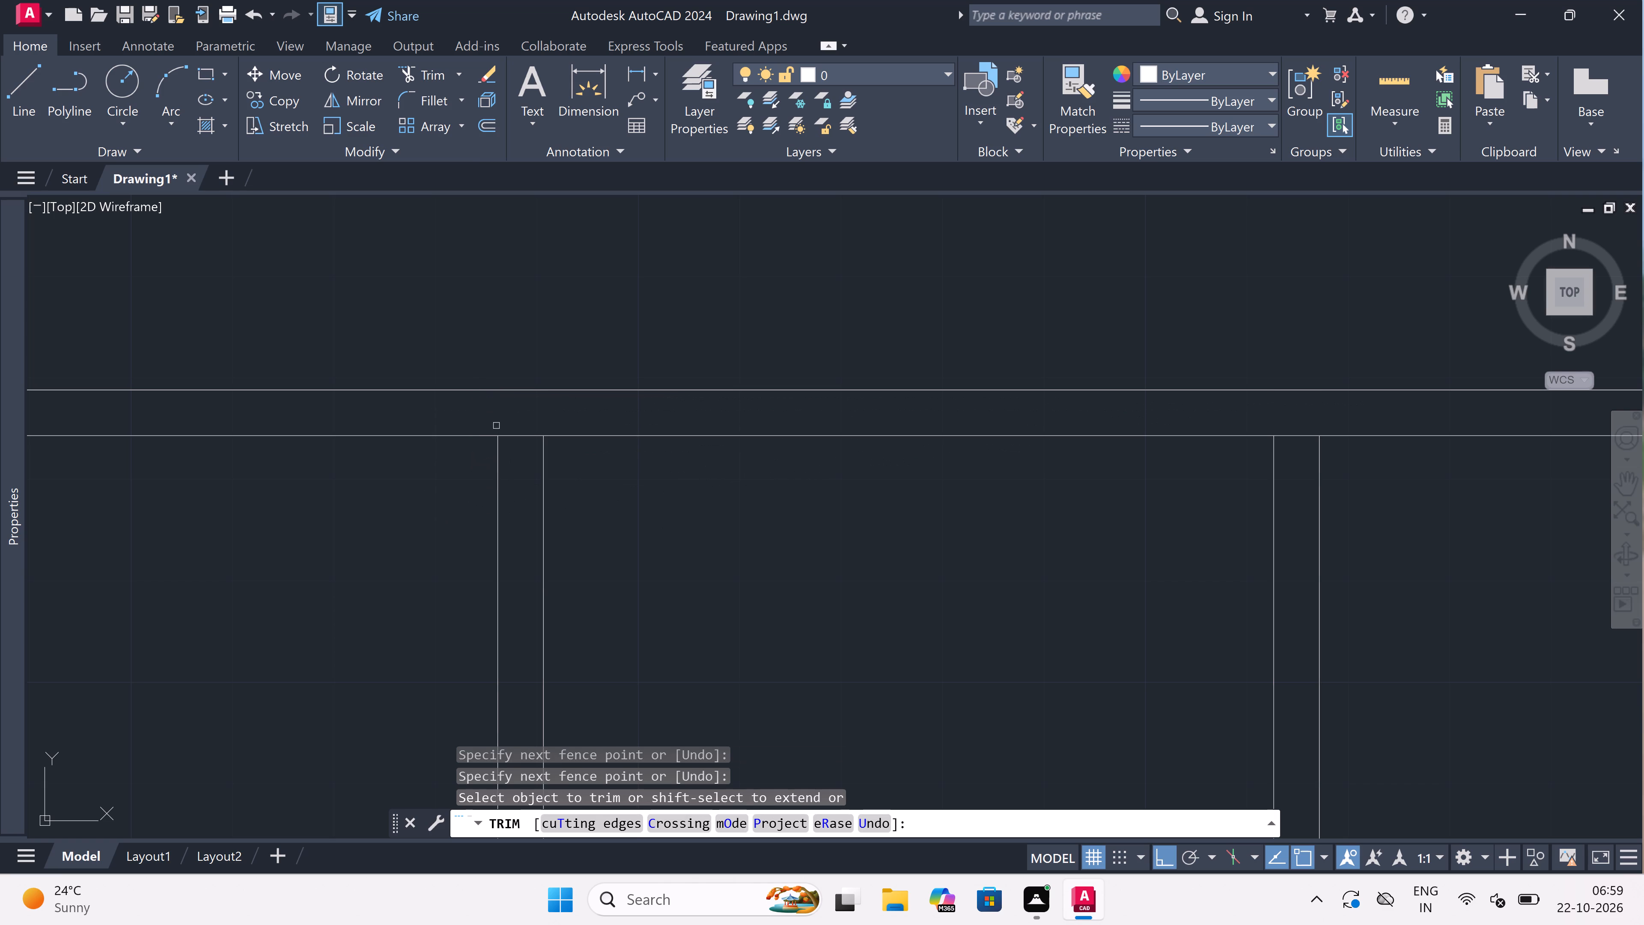
{"action": "left_click", "coordinate": [516, 436]}
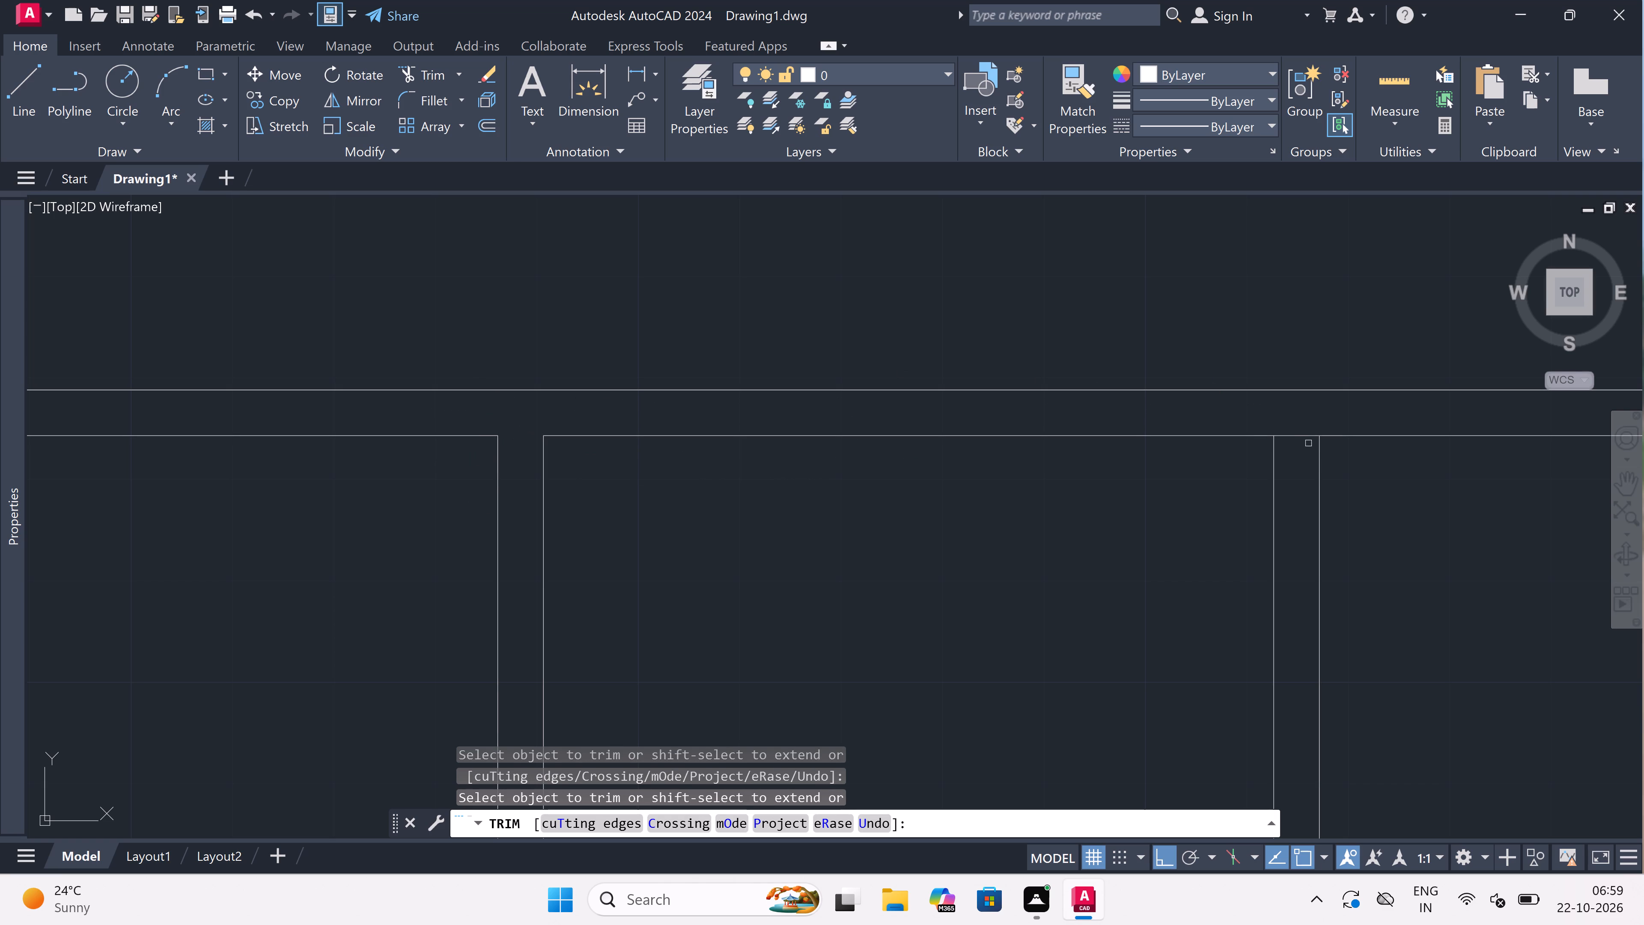
{"action": "double_click", "coordinate": [1294, 438]}
{"action": "scroll", "coordinate": [1094, 397], "scroll_direction": "down", "scroll_amount": 4}
{"action": "key", "text": "Escape"}
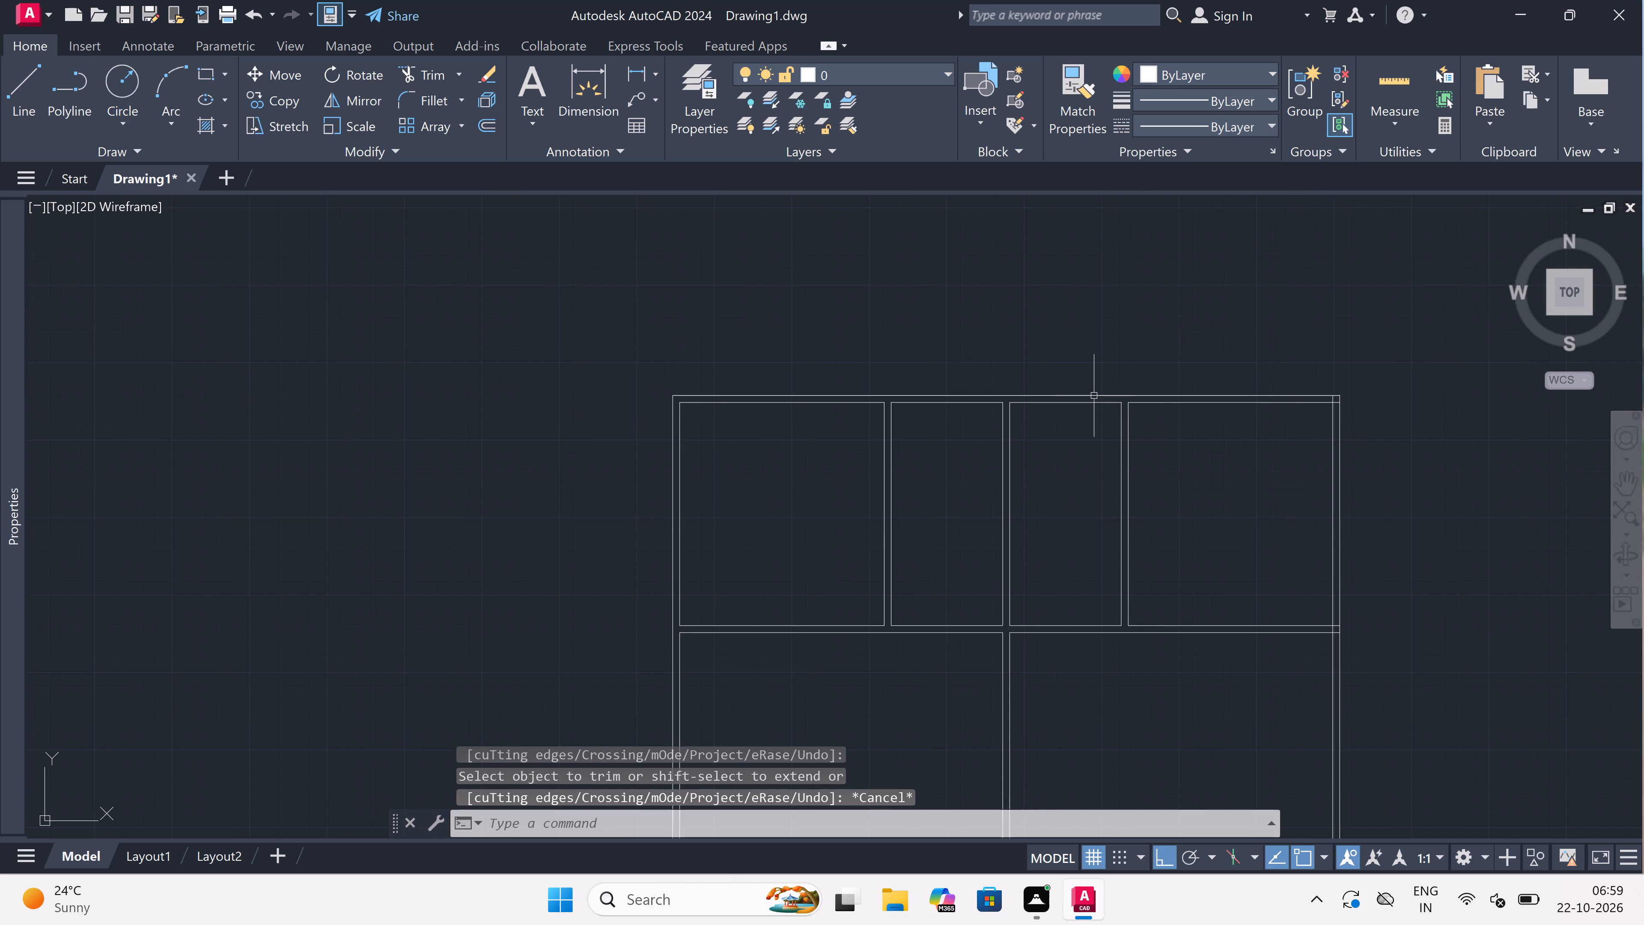
Offset the lower face line of the horizontal wall 4' downward inside the large left room.
{"action": "scroll", "coordinate": [1094, 396], "scroll_direction": "down", "scroll_amount": 3}
{"action": "scroll", "coordinate": [1094, 416], "scroll_direction": "up", "scroll_amount": 2}
{"action": "key", "text": "o"}
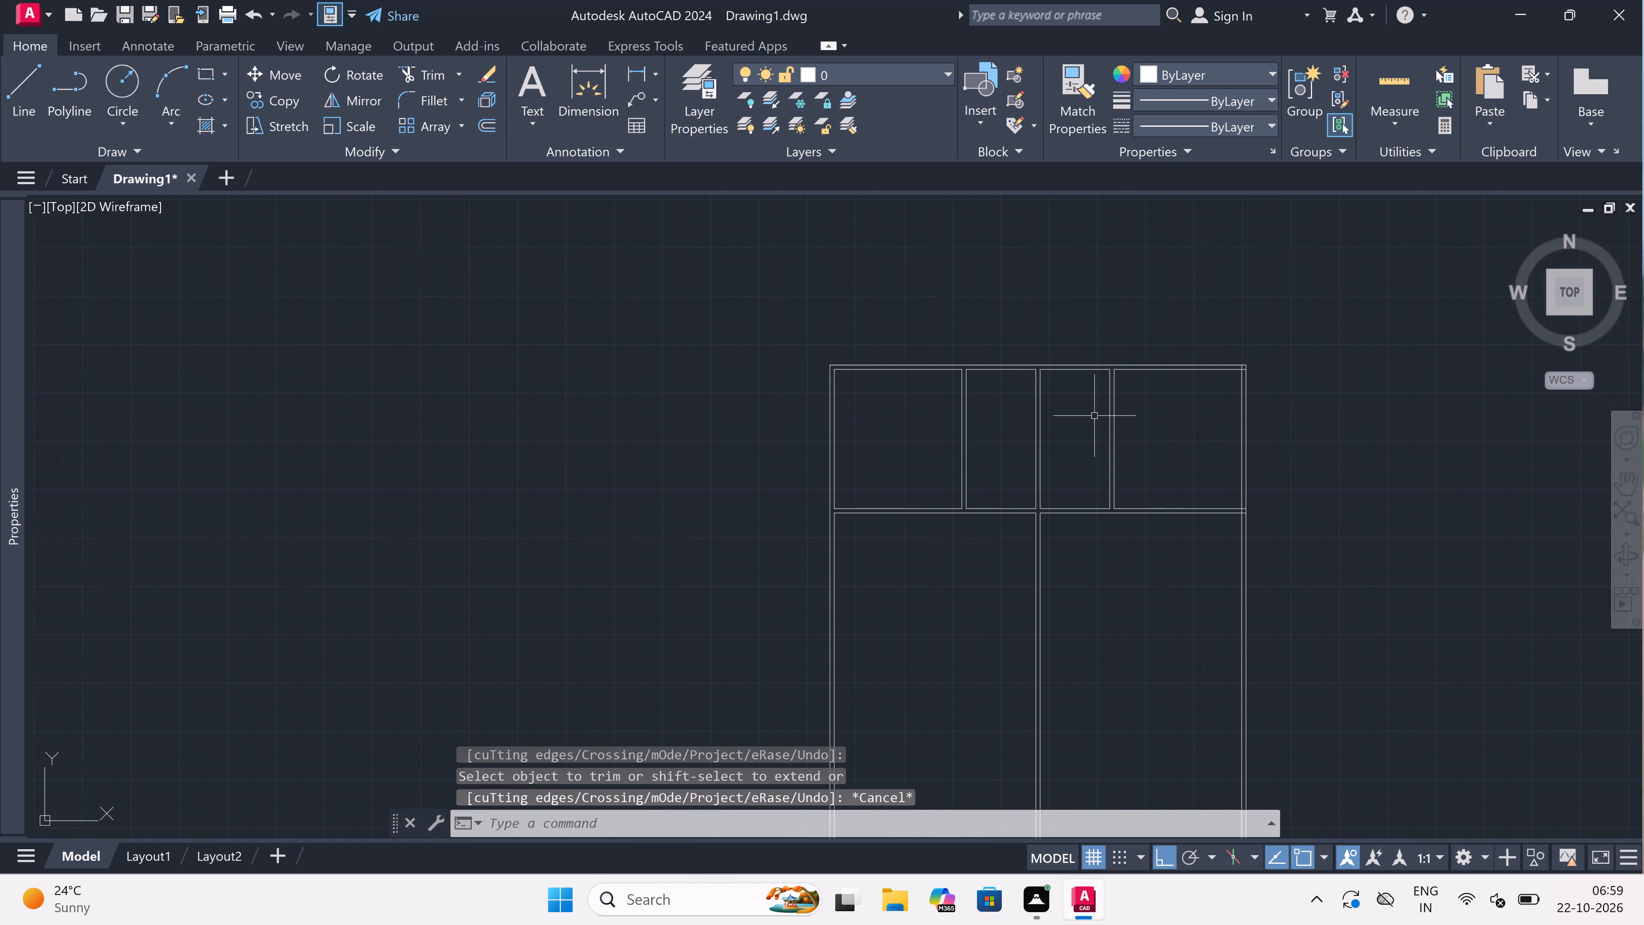
{"action": "key", "text": "space"}
{"action": "scroll", "coordinate": [886, 532], "scroll_direction": "up", "scroll_amount": 3}
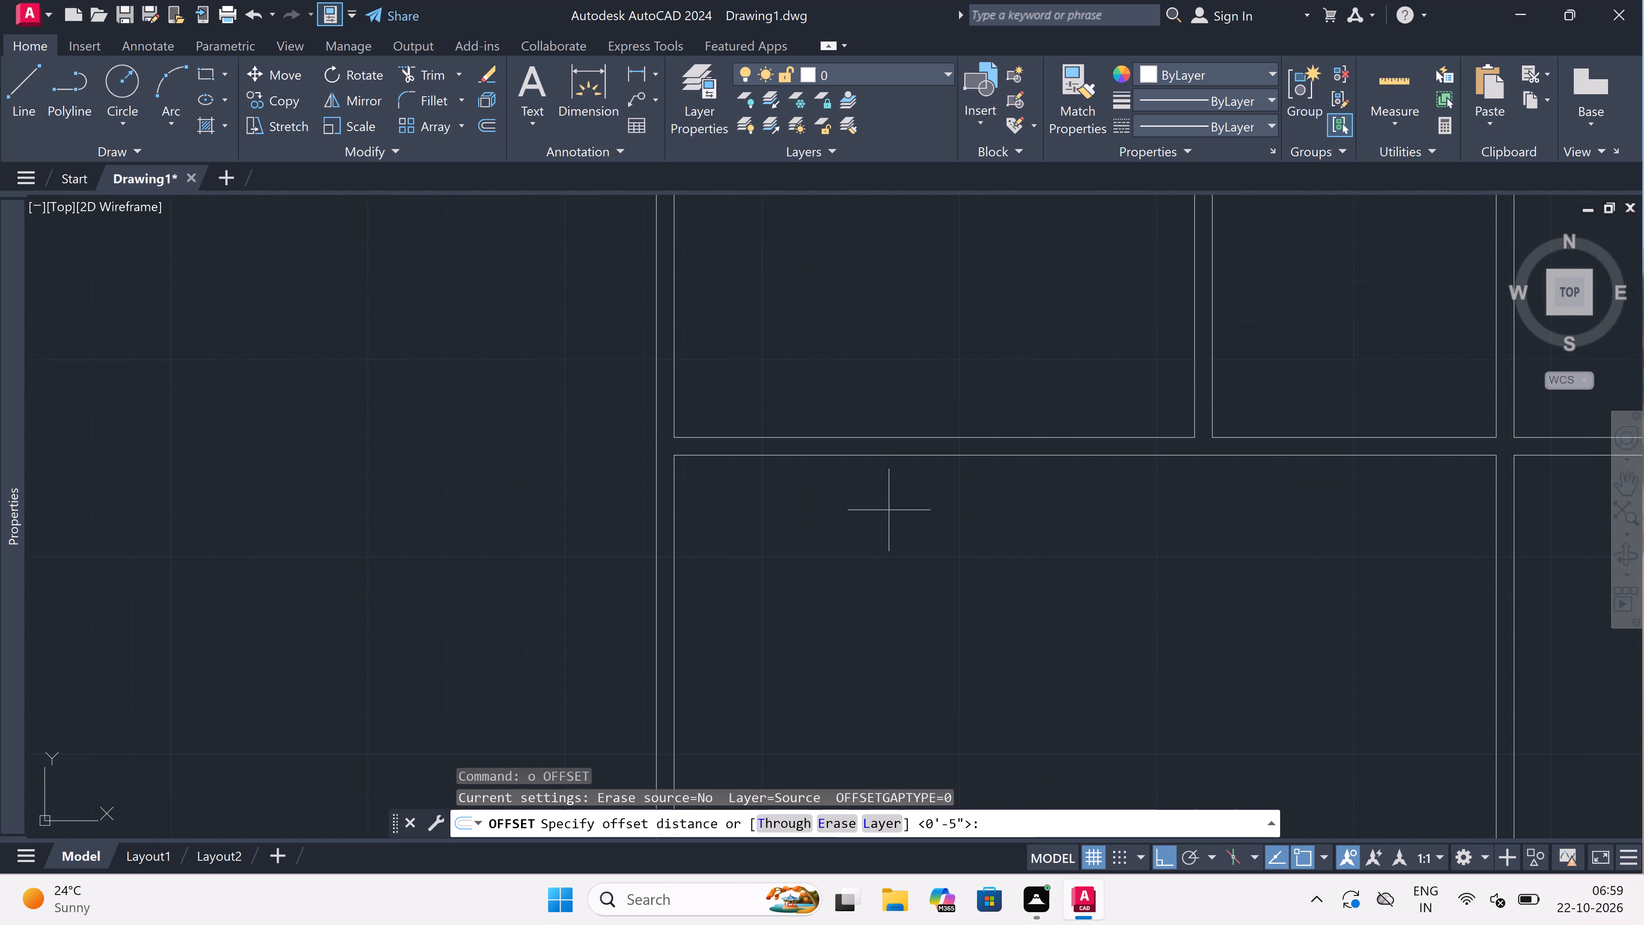
{"action": "left_click_drag", "start_coordinate": [901, 458], "coordinate": [905, 458]}
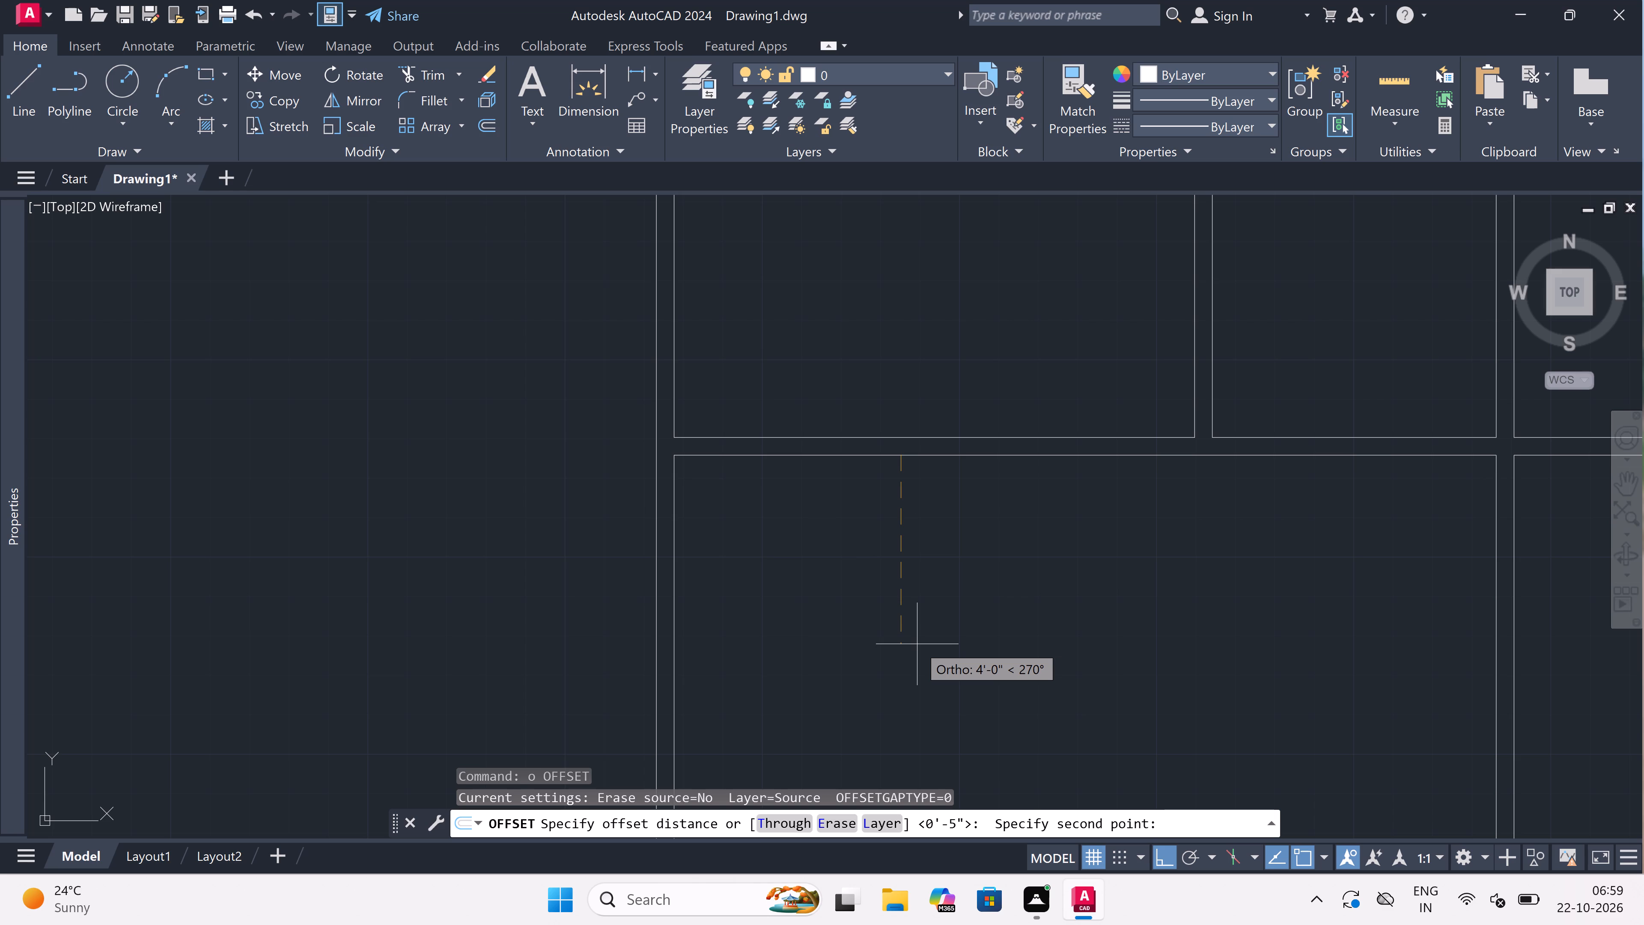
{"action": "type", "text": "4'"}
{"action": "key", "text": "space"}
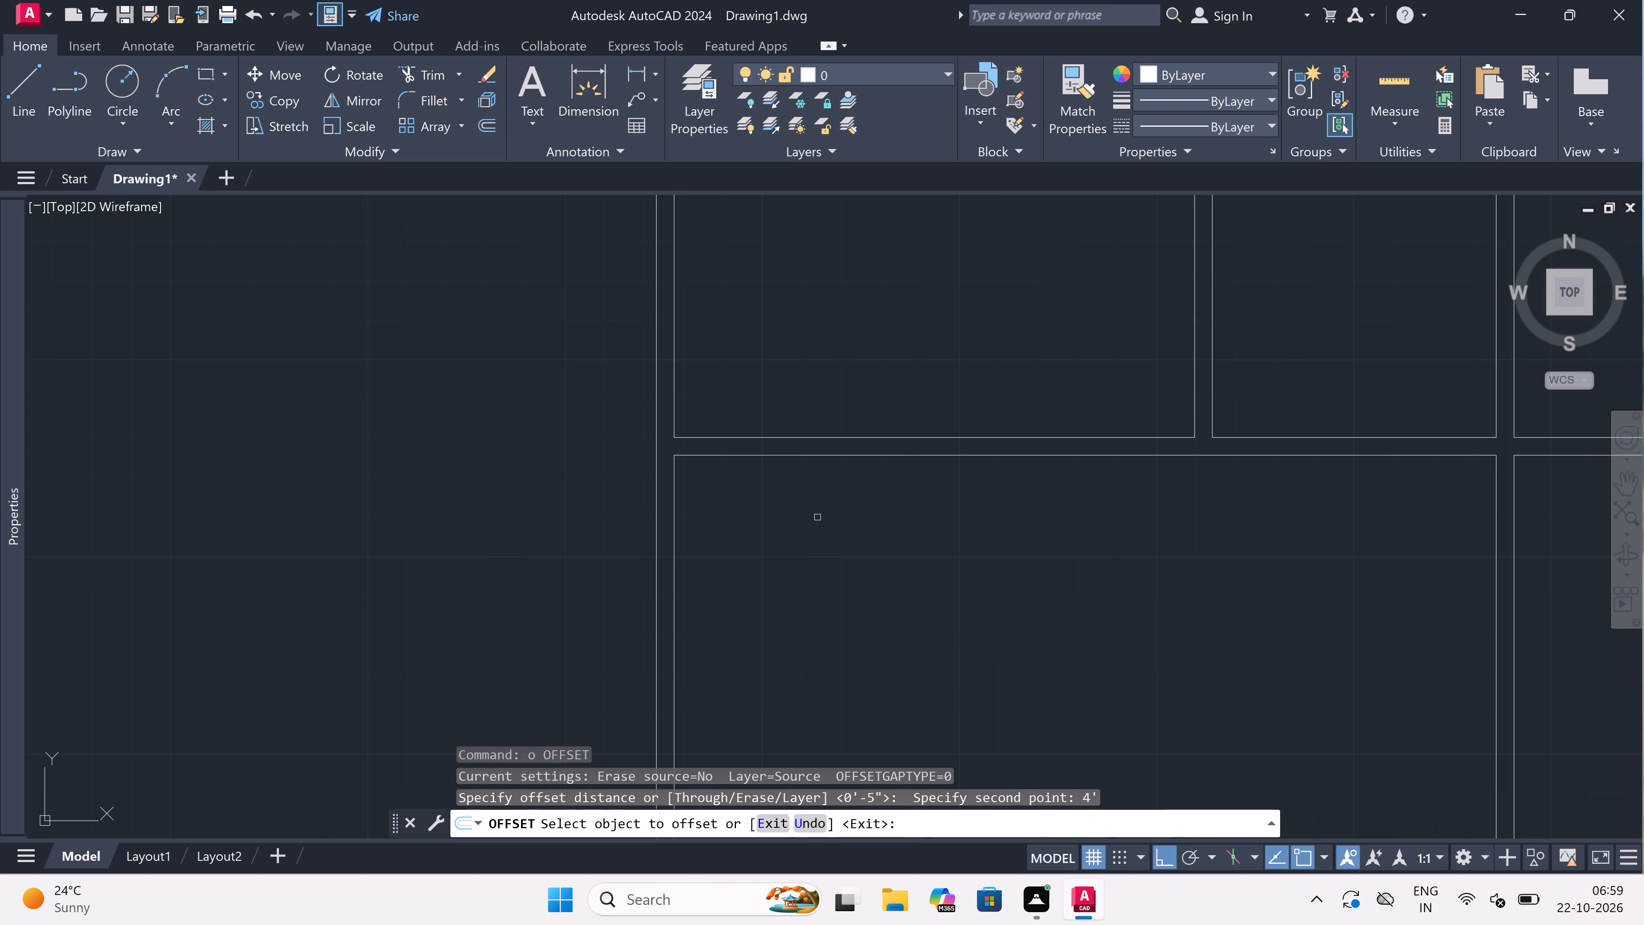
{"action": "left_click_drag", "start_coordinate": [821, 489], "coordinate": [821, 479]}
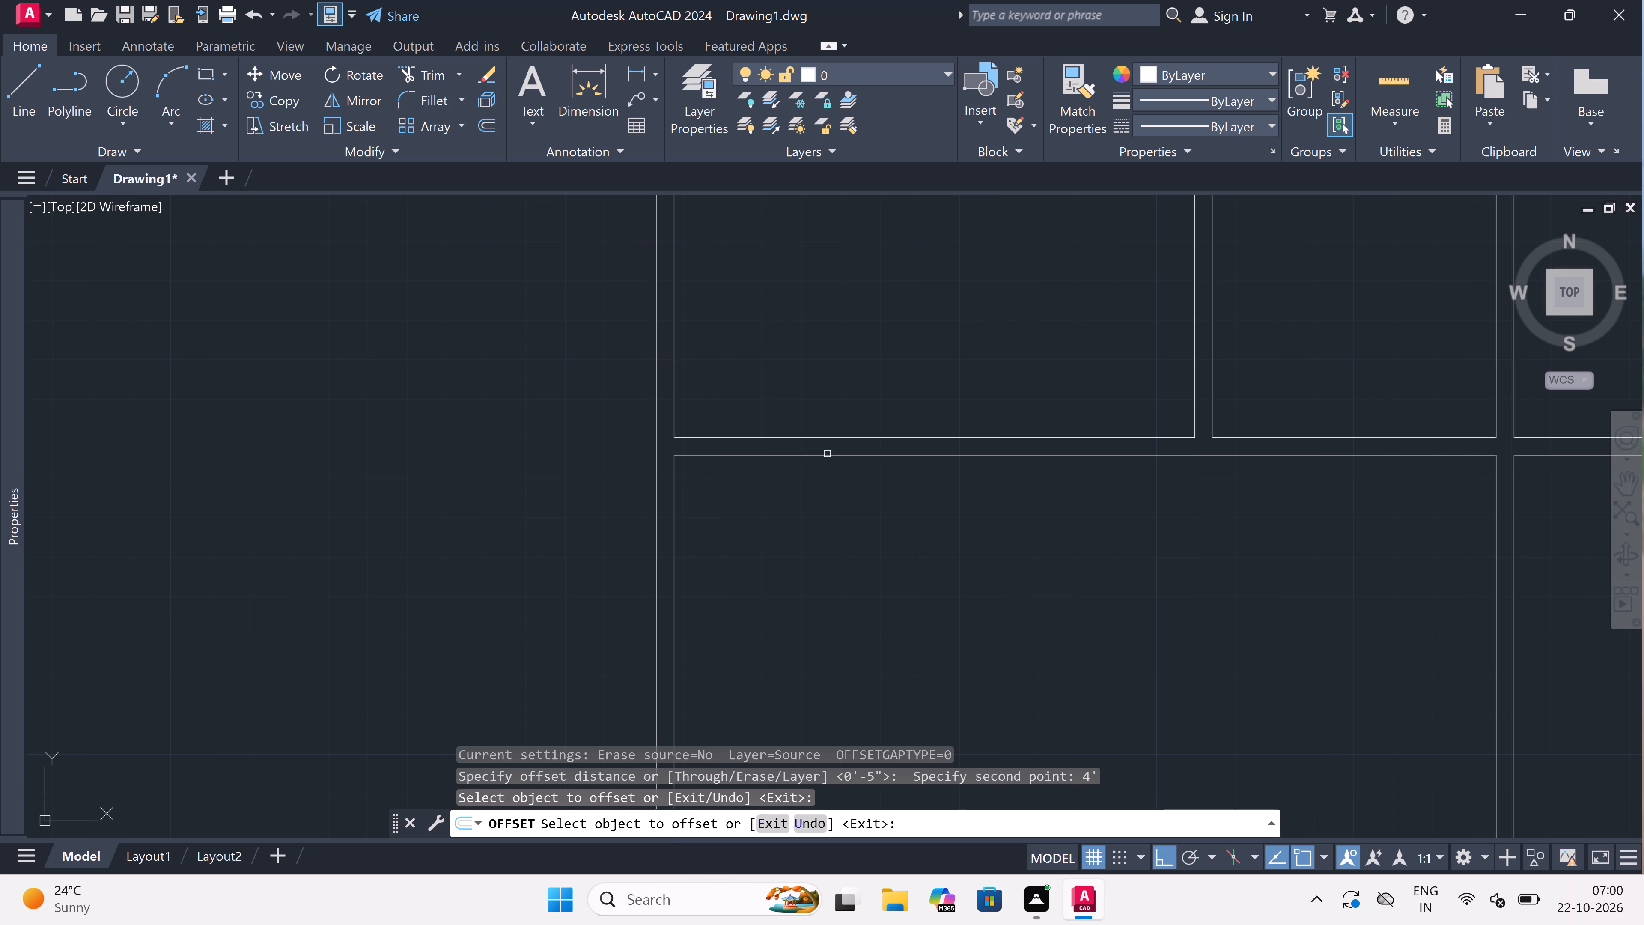
{"action": "left_click_drag", "start_coordinate": [827, 454], "coordinate": [814, 515]}
{"action": "left_click_drag", "start_coordinate": [815, 524], "coordinate": [820, 531]}
{"action": "key", "text": "Escape"}
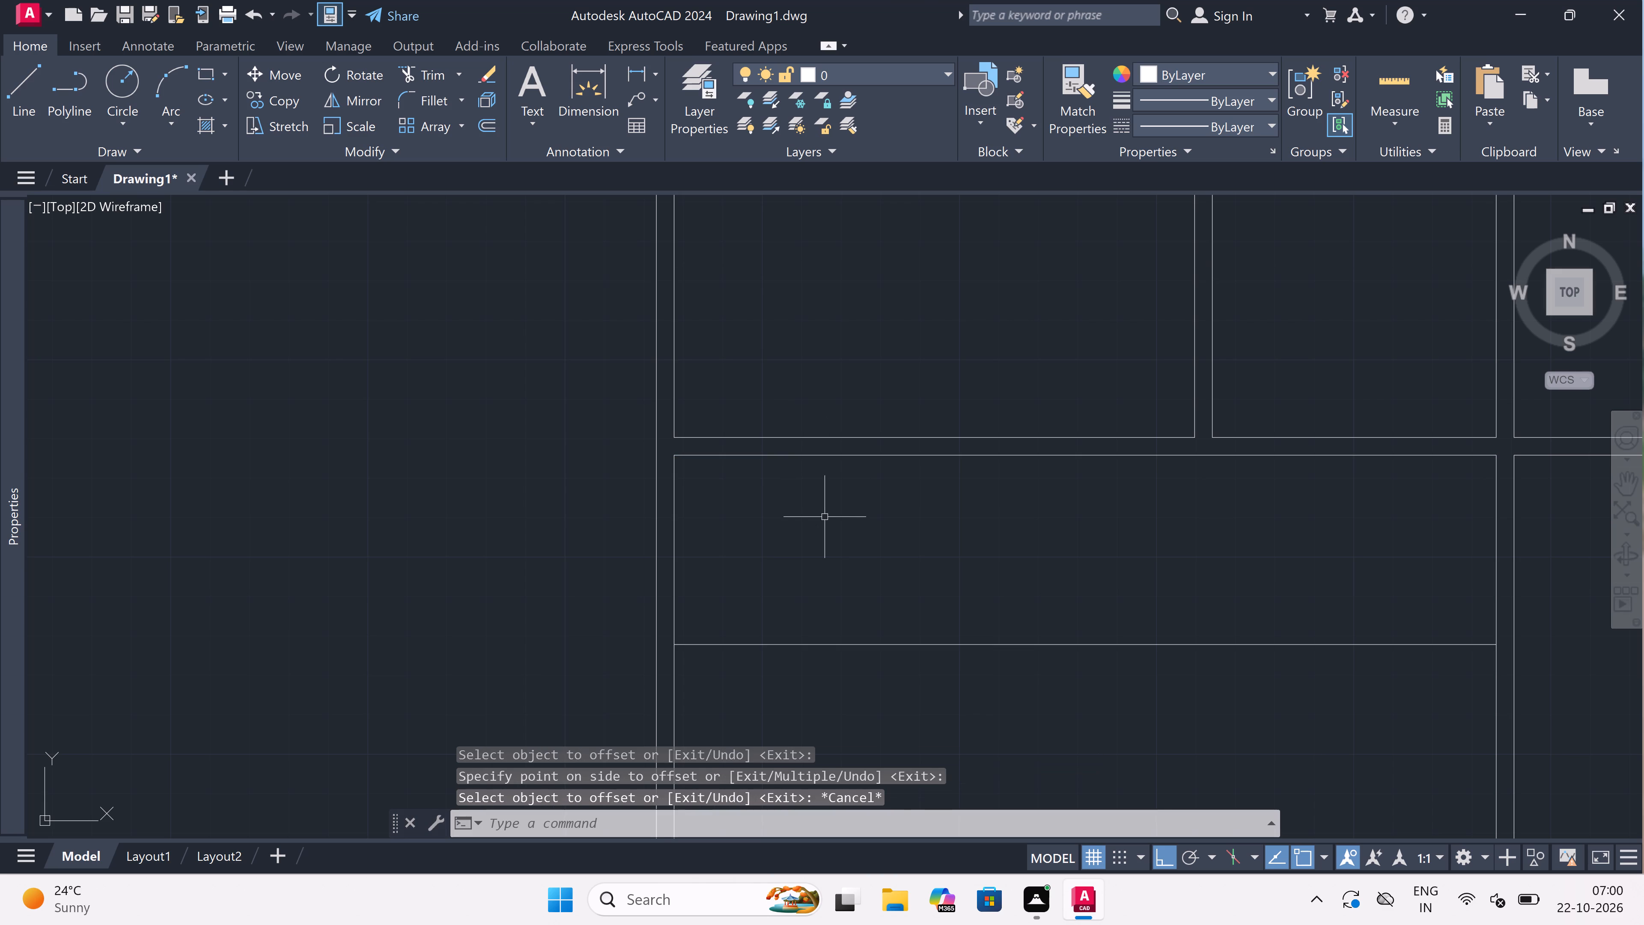
Offset the new horizontal line in the left room 4.5" downward to form a cross wall.
{"action": "scroll", "coordinate": [824, 508], "scroll_direction": "down", "scroll_amount": 4}
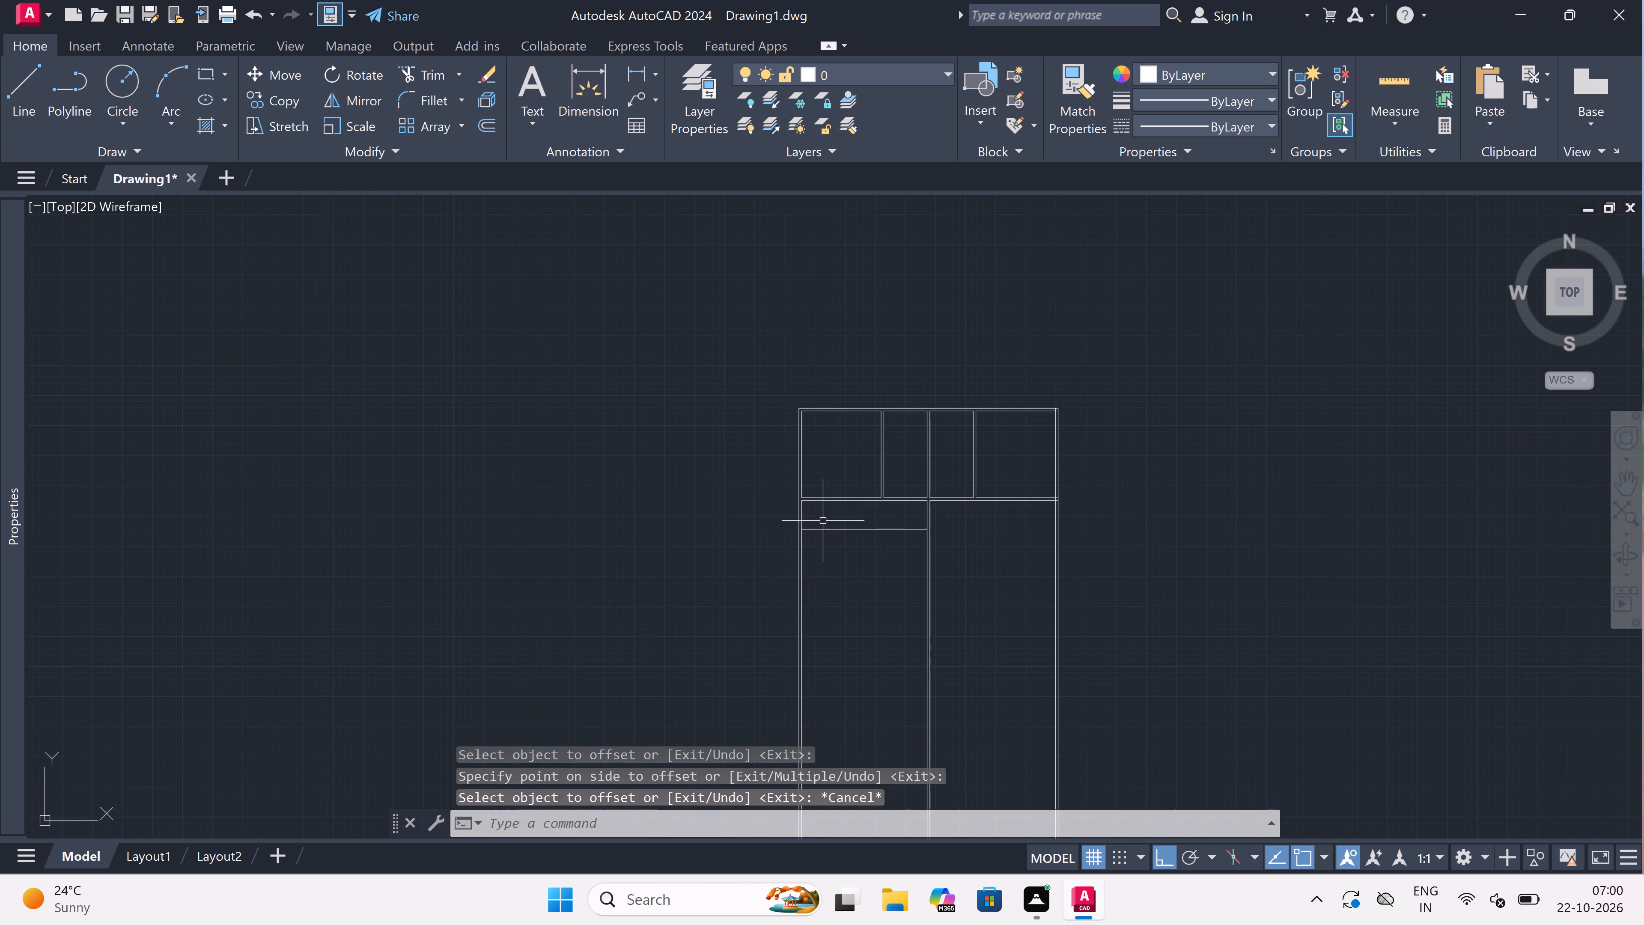
{"action": "scroll", "coordinate": [823, 521], "scroll_direction": "up", "scroll_amount": 4}
{"action": "key", "text": "space"}
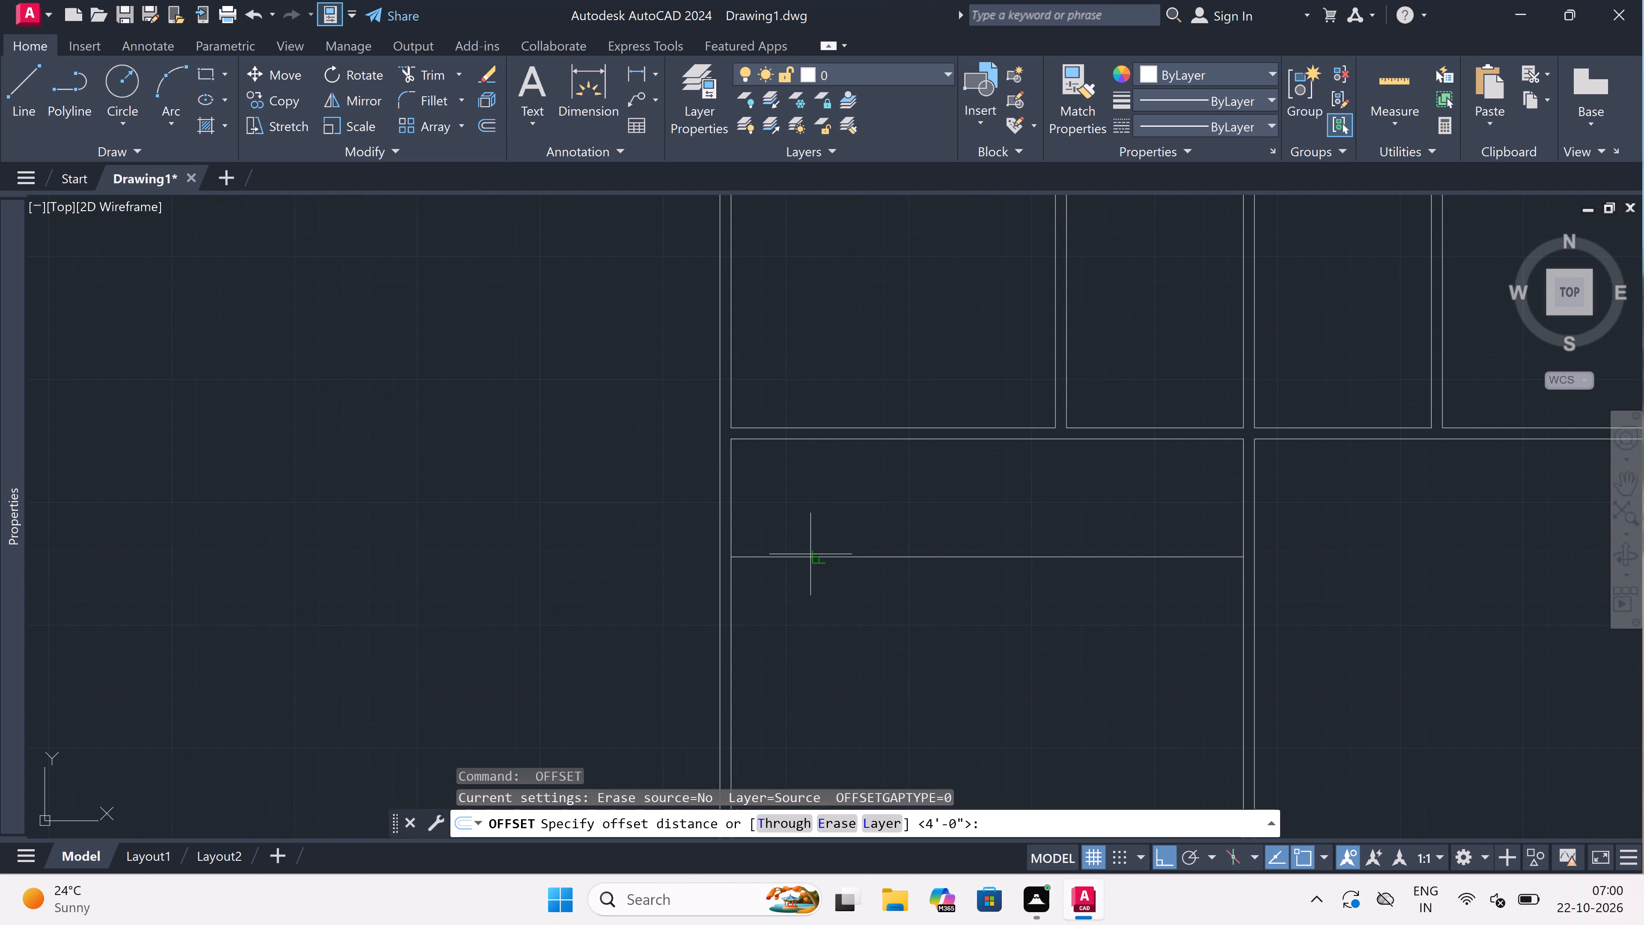
{"action": "left_click", "coordinate": [825, 552]}
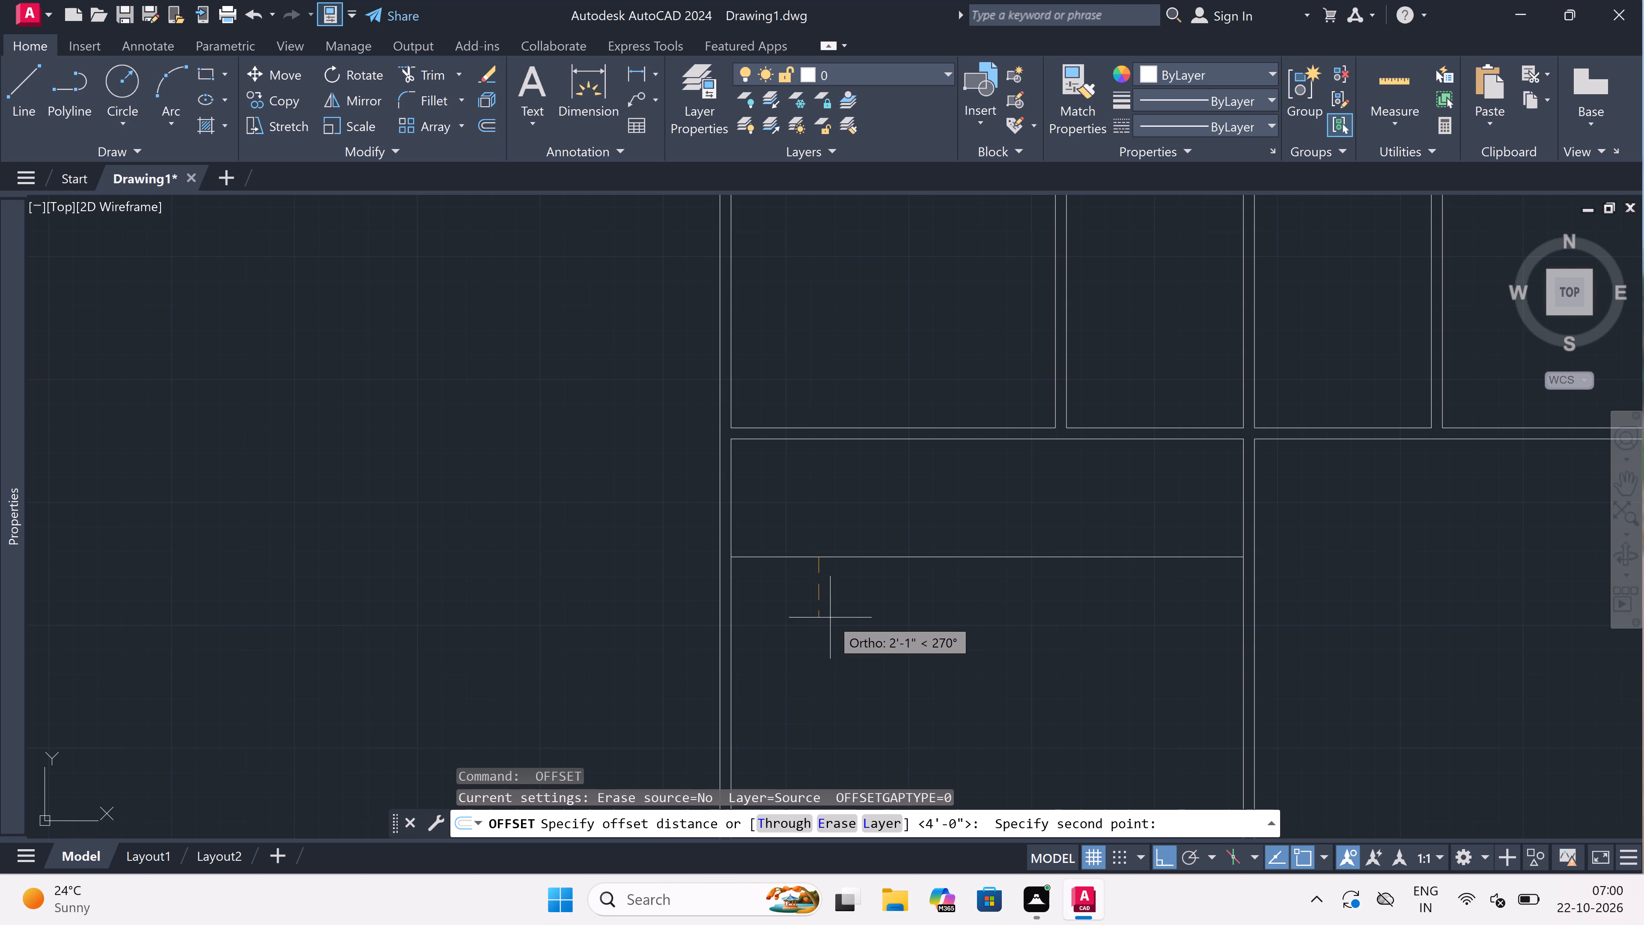
{"action": "type", "text": "4.5\""}
{"action": "key", "text": "space"}
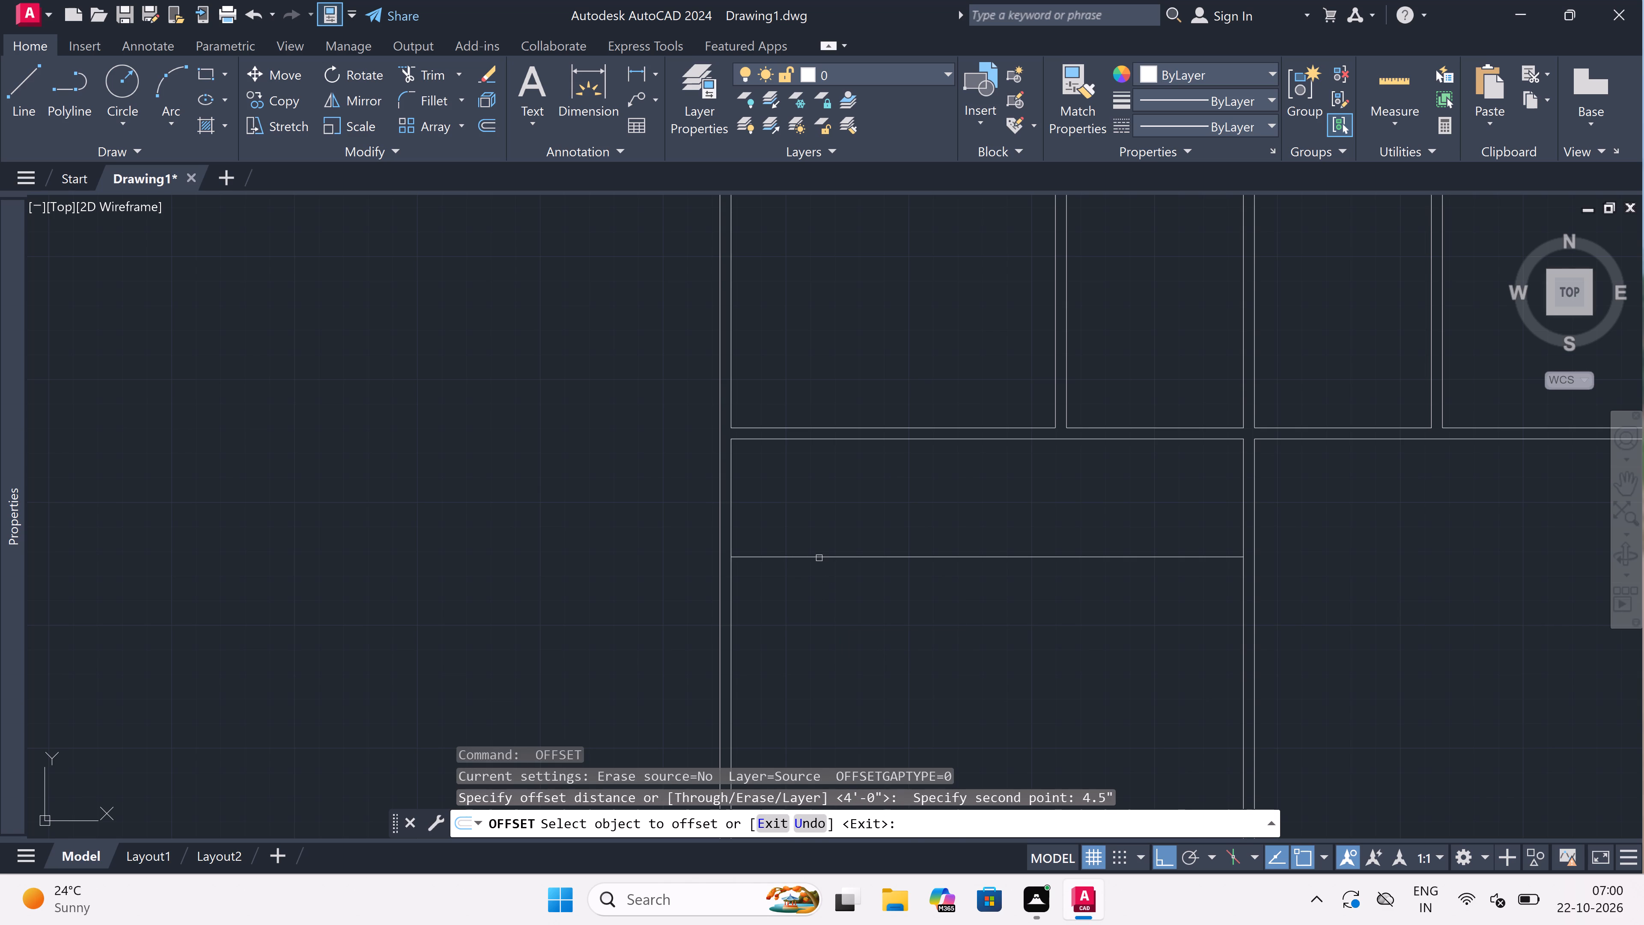
{"action": "left_click_drag", "start_coordinate": [819, 558], "coordinate": [820, 564]}
{"action": "left_click", "coordinate": [811, 643]}
{"action": "key", "text": "Escape"}
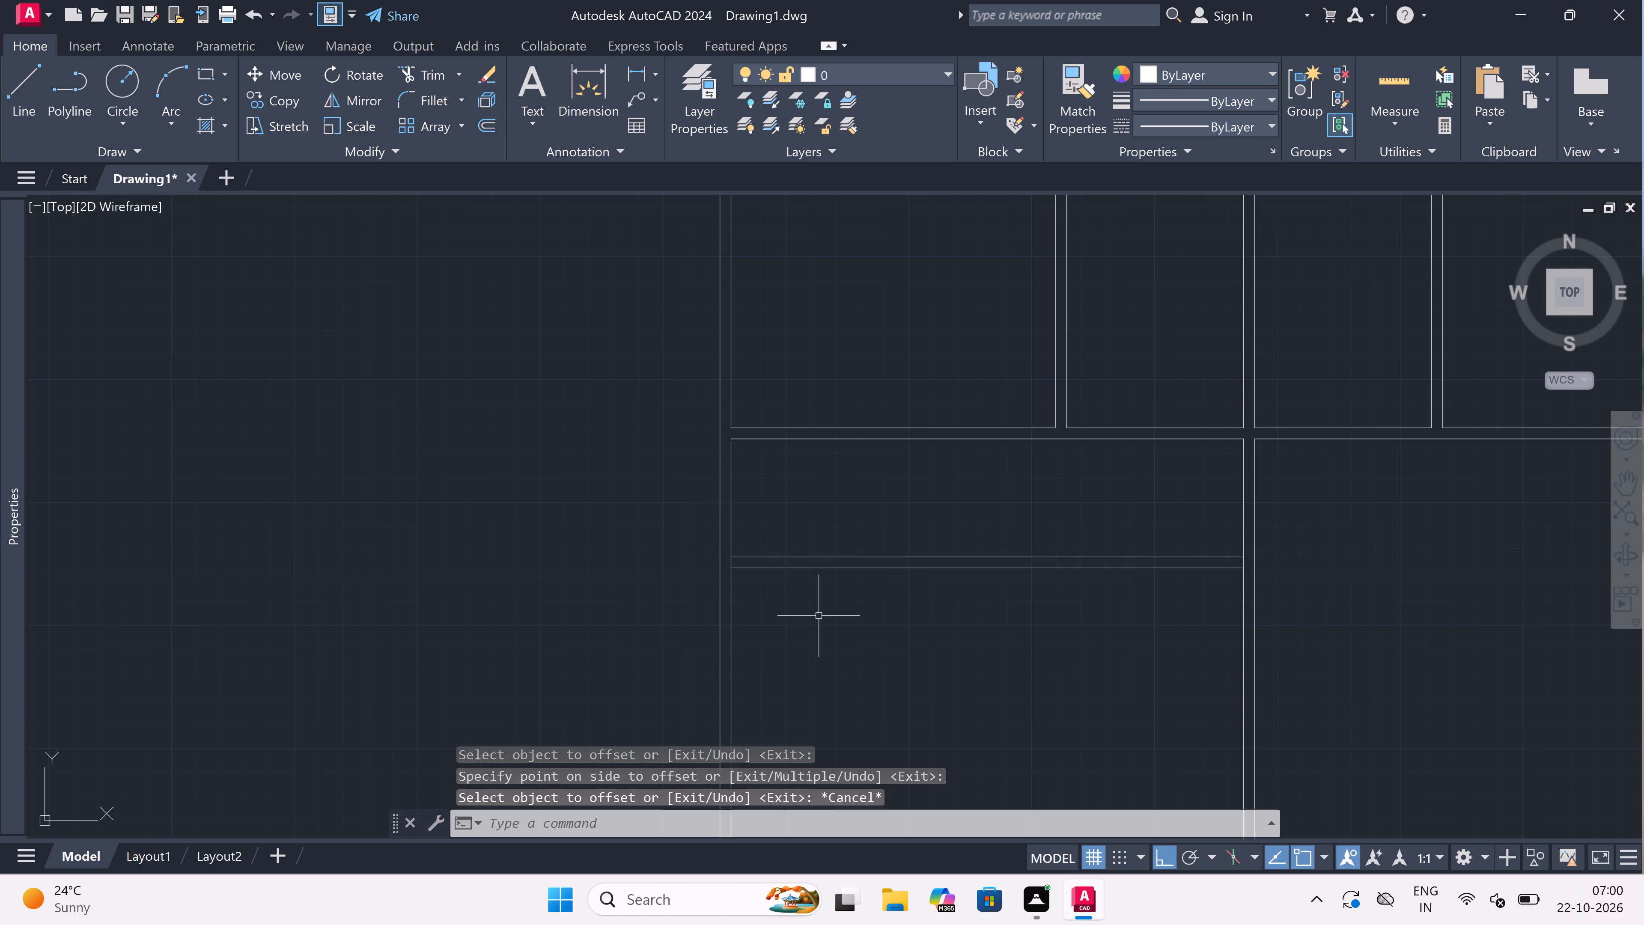
Offset the lower line of the left room's new cross wall 4'7" downward.
{"action": "key", "text": "space"}
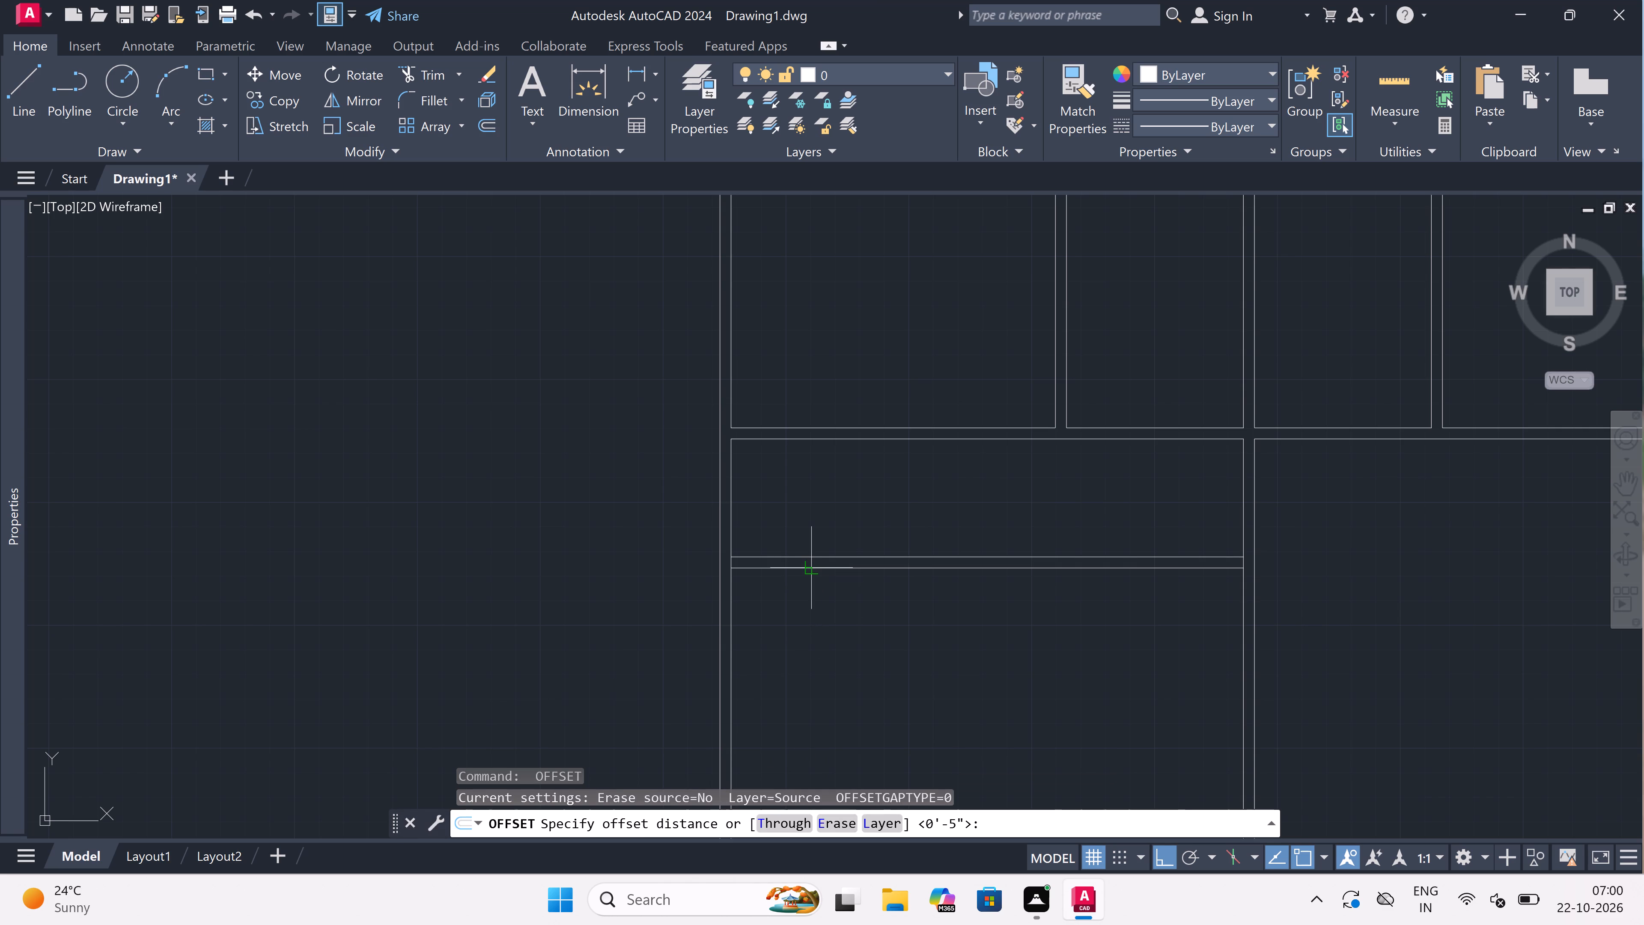
{"action": "triple_click", "coordinate": [817, 573]}
{"action": "scroll", "coordinate": [817, 573], "scroll_direction": "down", "scroll_amount": 3}
{"action": "scroll", "coordinate": [815, 618], "scroll_direction": "up", "scroll_amount": 4}
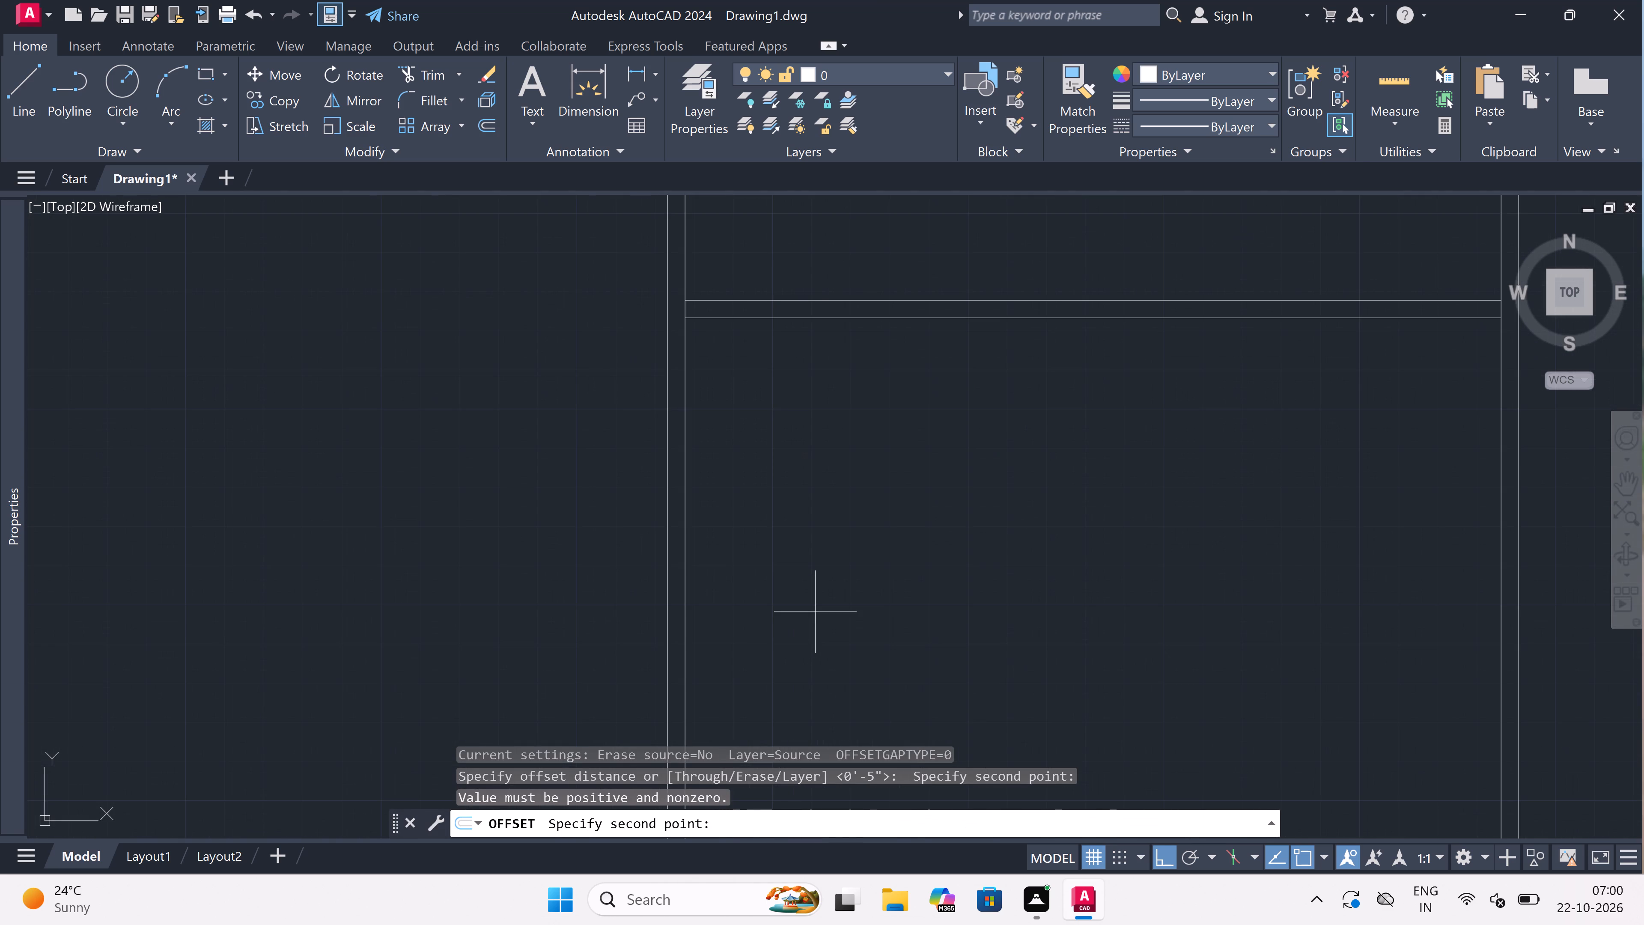
{"action": "left_click", "coordinate": [810, 318]}
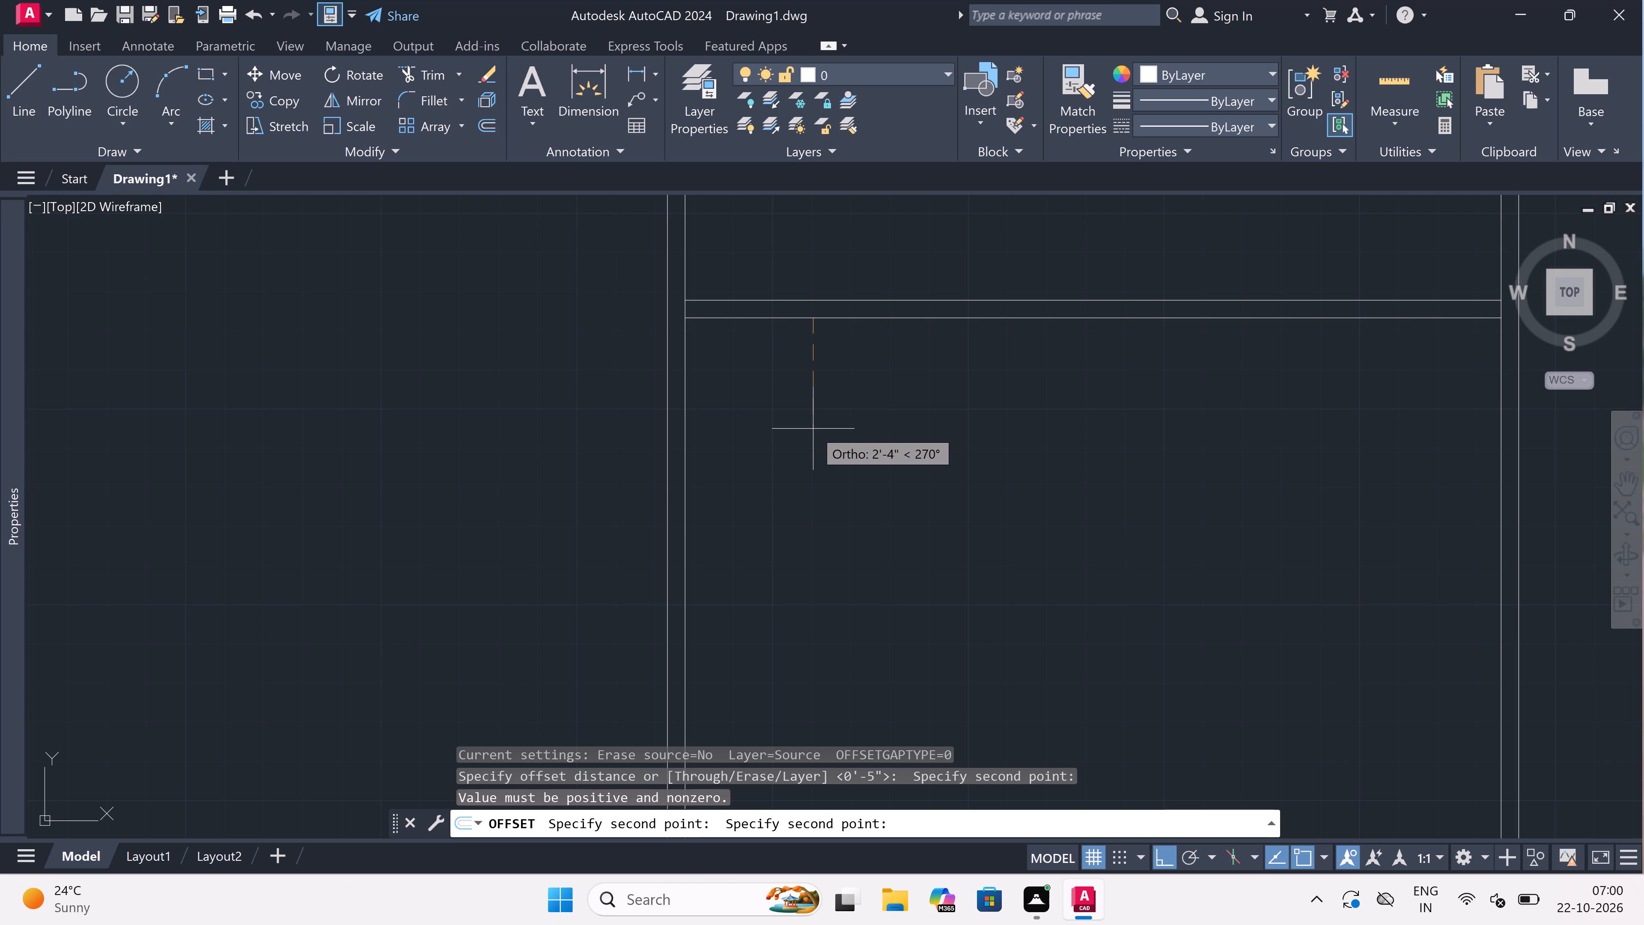
{"action": "type", "text": "4'7\""}
{"action": "key", "text": "space"}
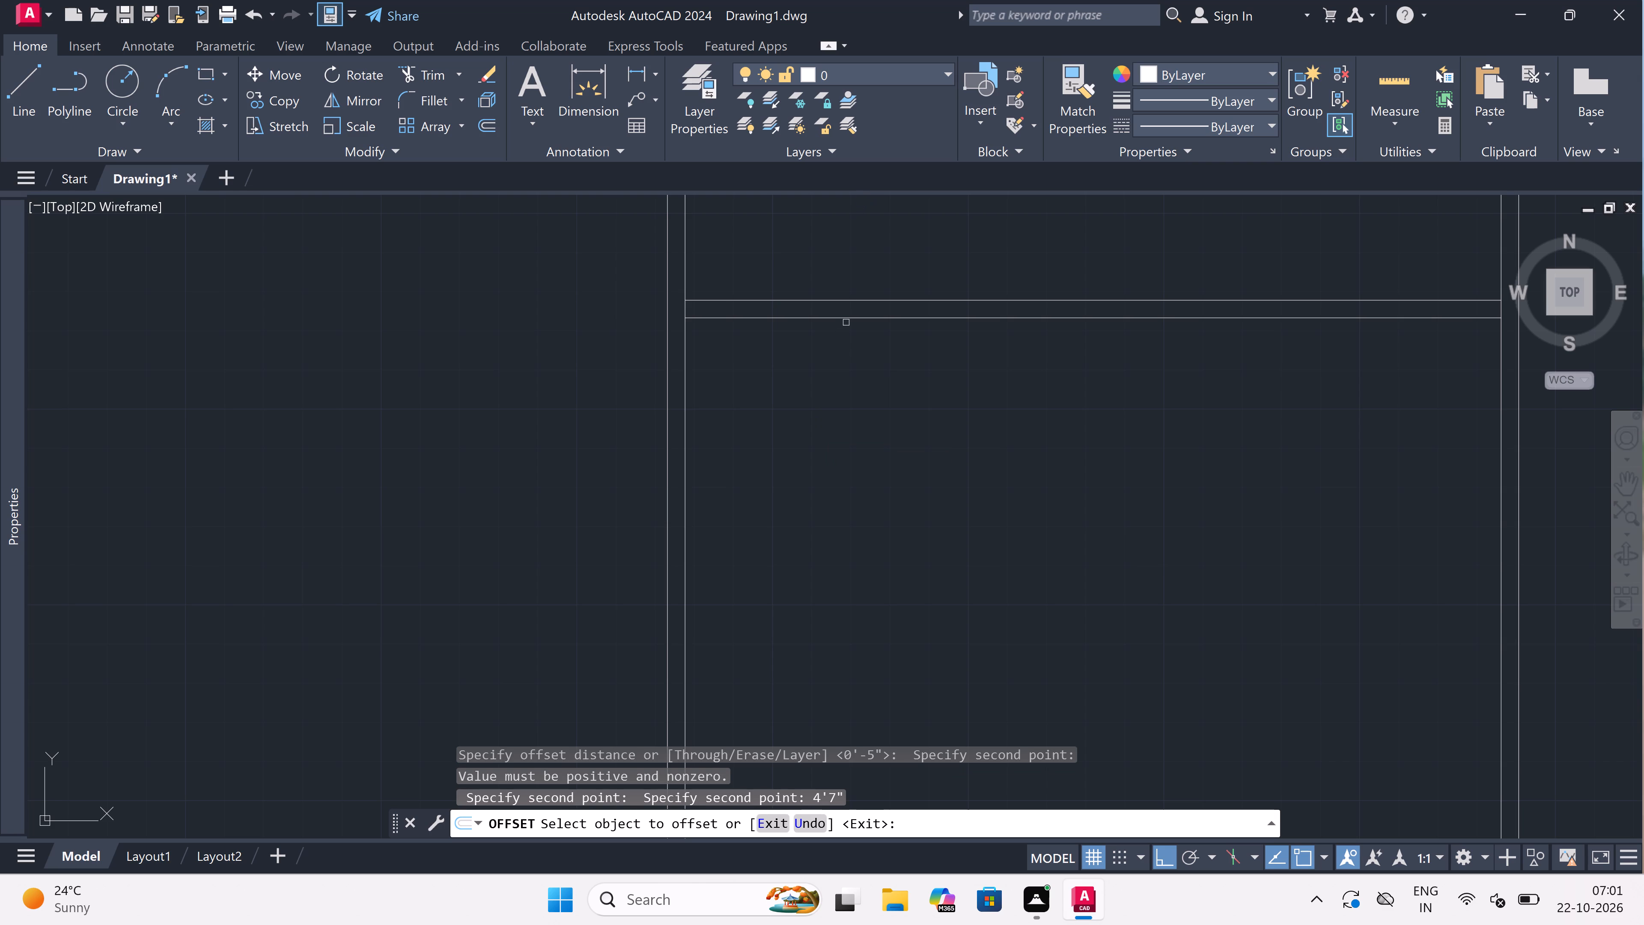
{"action": "left_click", "coordinate": [846, 319]}
{"action": "left_click", "coordinate": [836, 442]}
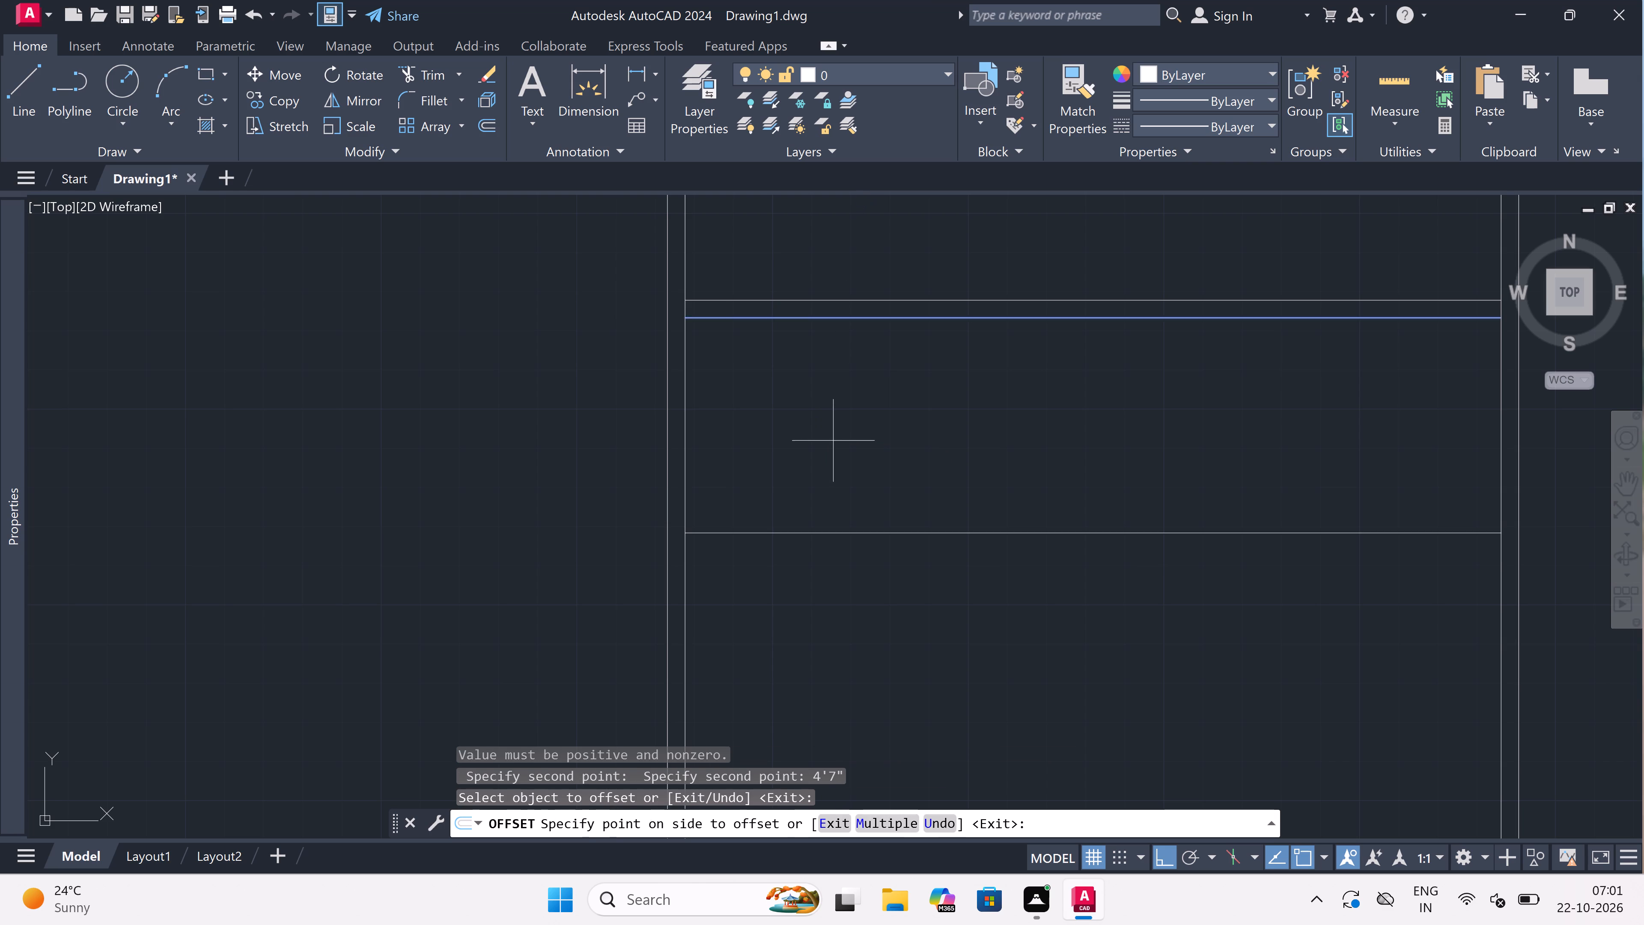
{"action": "key", "text": "Escape"}
Offset the lowest horizontal line in the left room 4.5" downward to form the second cross wall.
{"action": "key", "text": "space"}
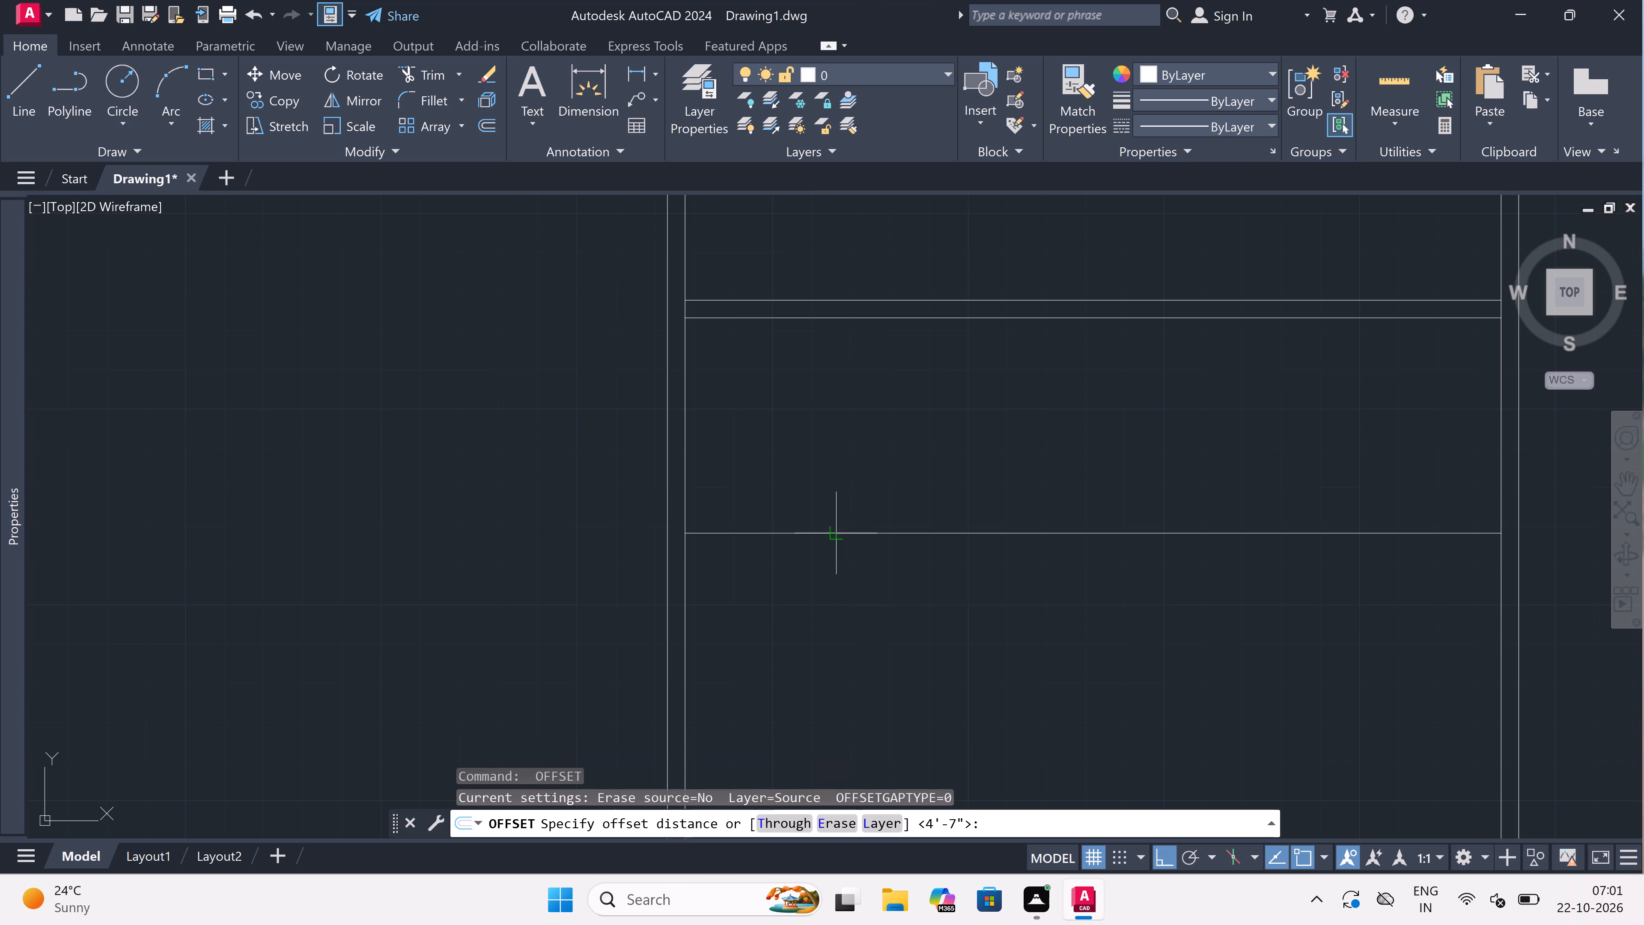
{"action": "left_click", "coordinate": [842, 531]}
{"action": "type", "text": "4.5"}
{"action": "key", "text": "shift+quotedbl"}
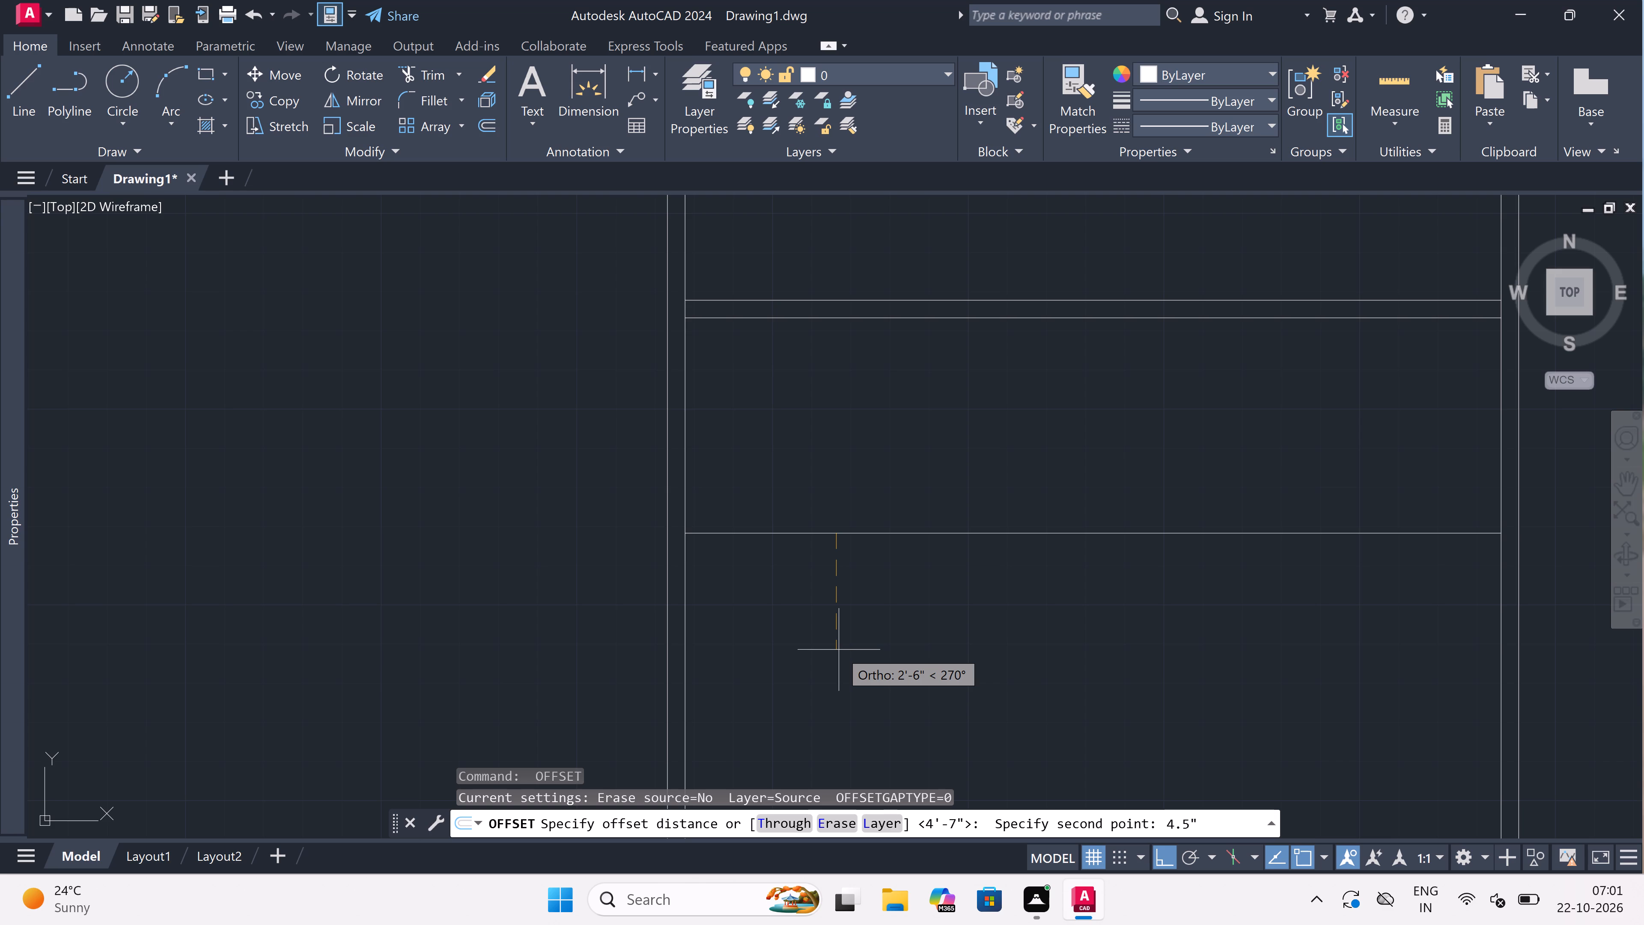
{"action": "key", "text": "space"}
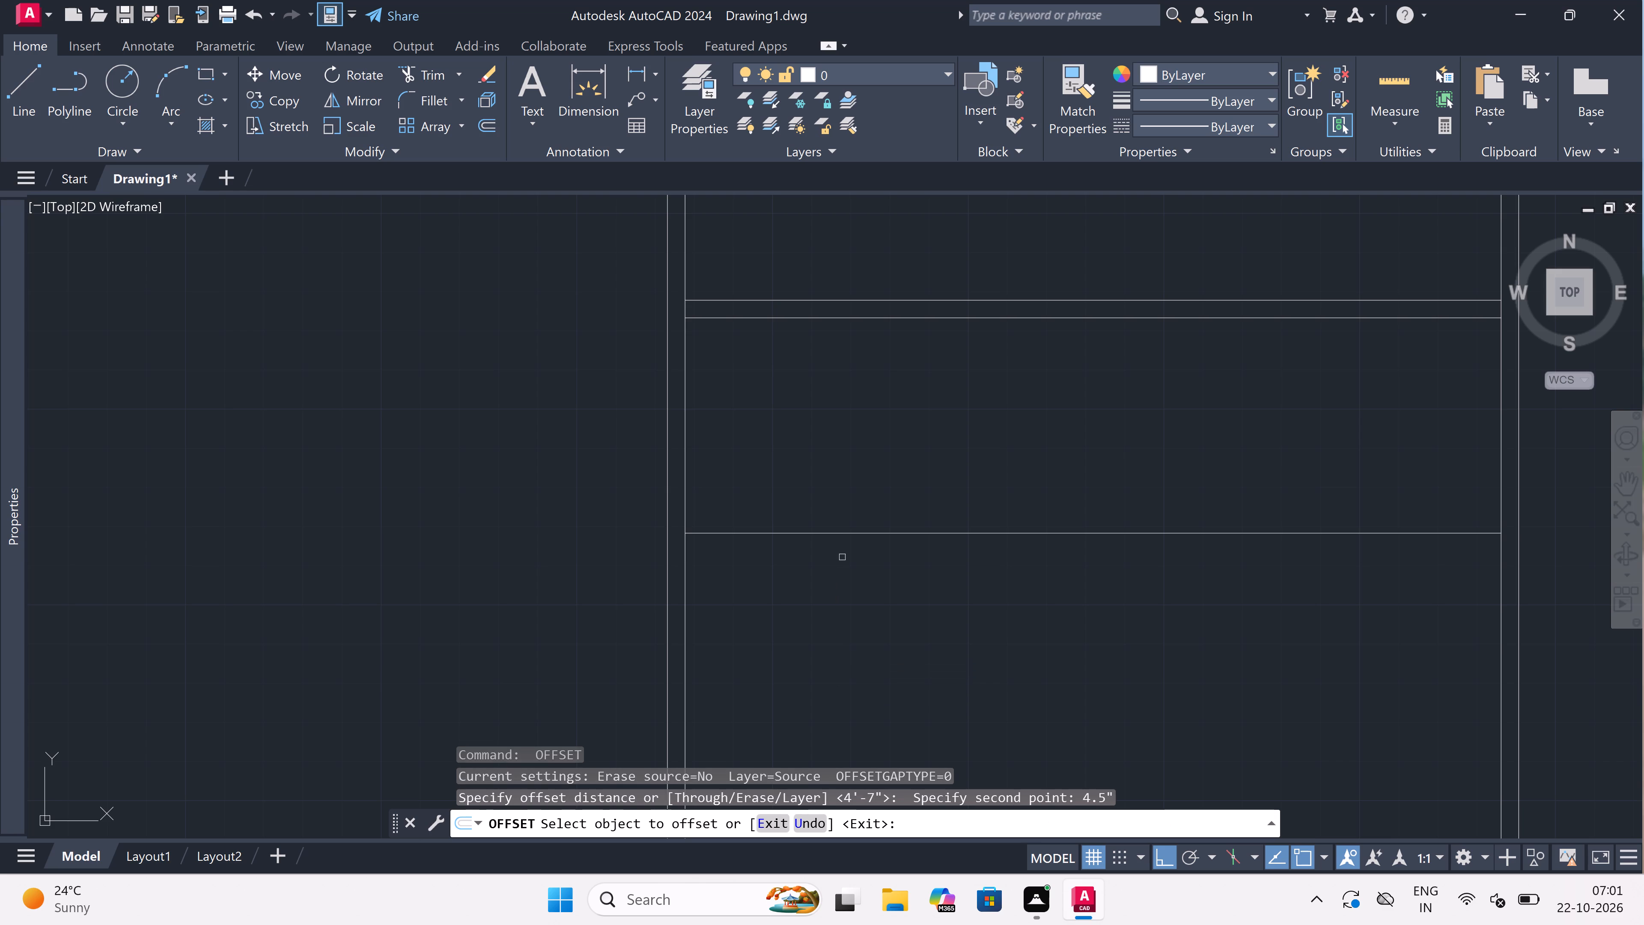
{"action": "double_click", "coordinate": [849, 534]}
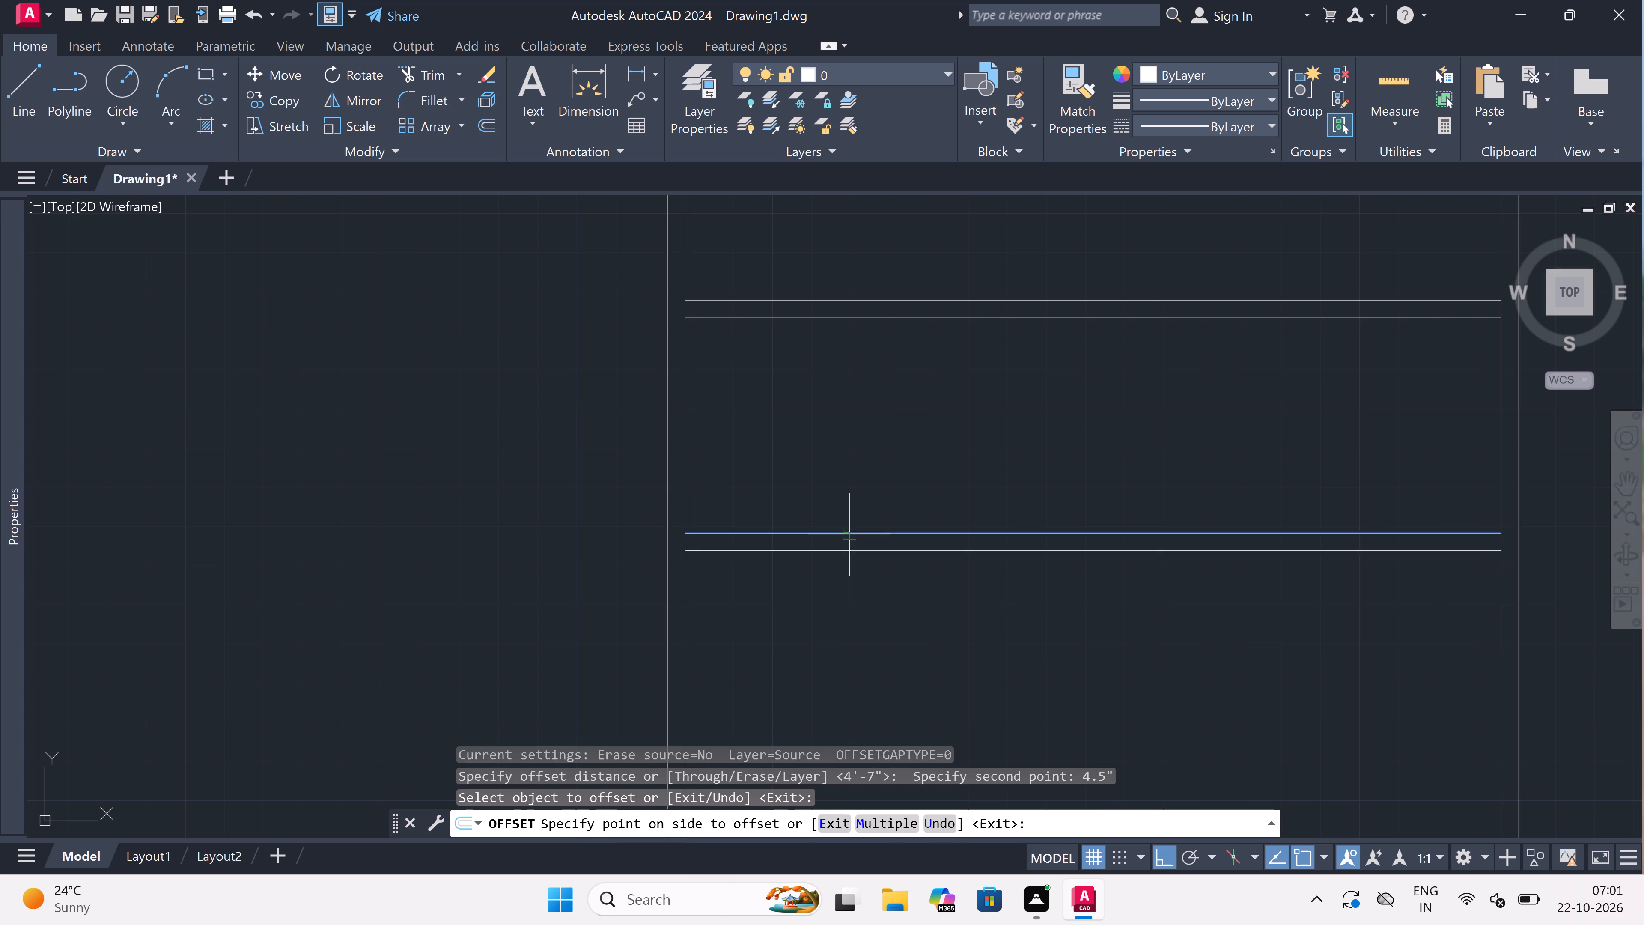
{"action": "left_click", "coordinate": [850, 604]}
{"action": "key", "text": "Escape"}
Offset the lower line of the left room's second cross wall 11' downward.
{"action": "key", "text": "space"}
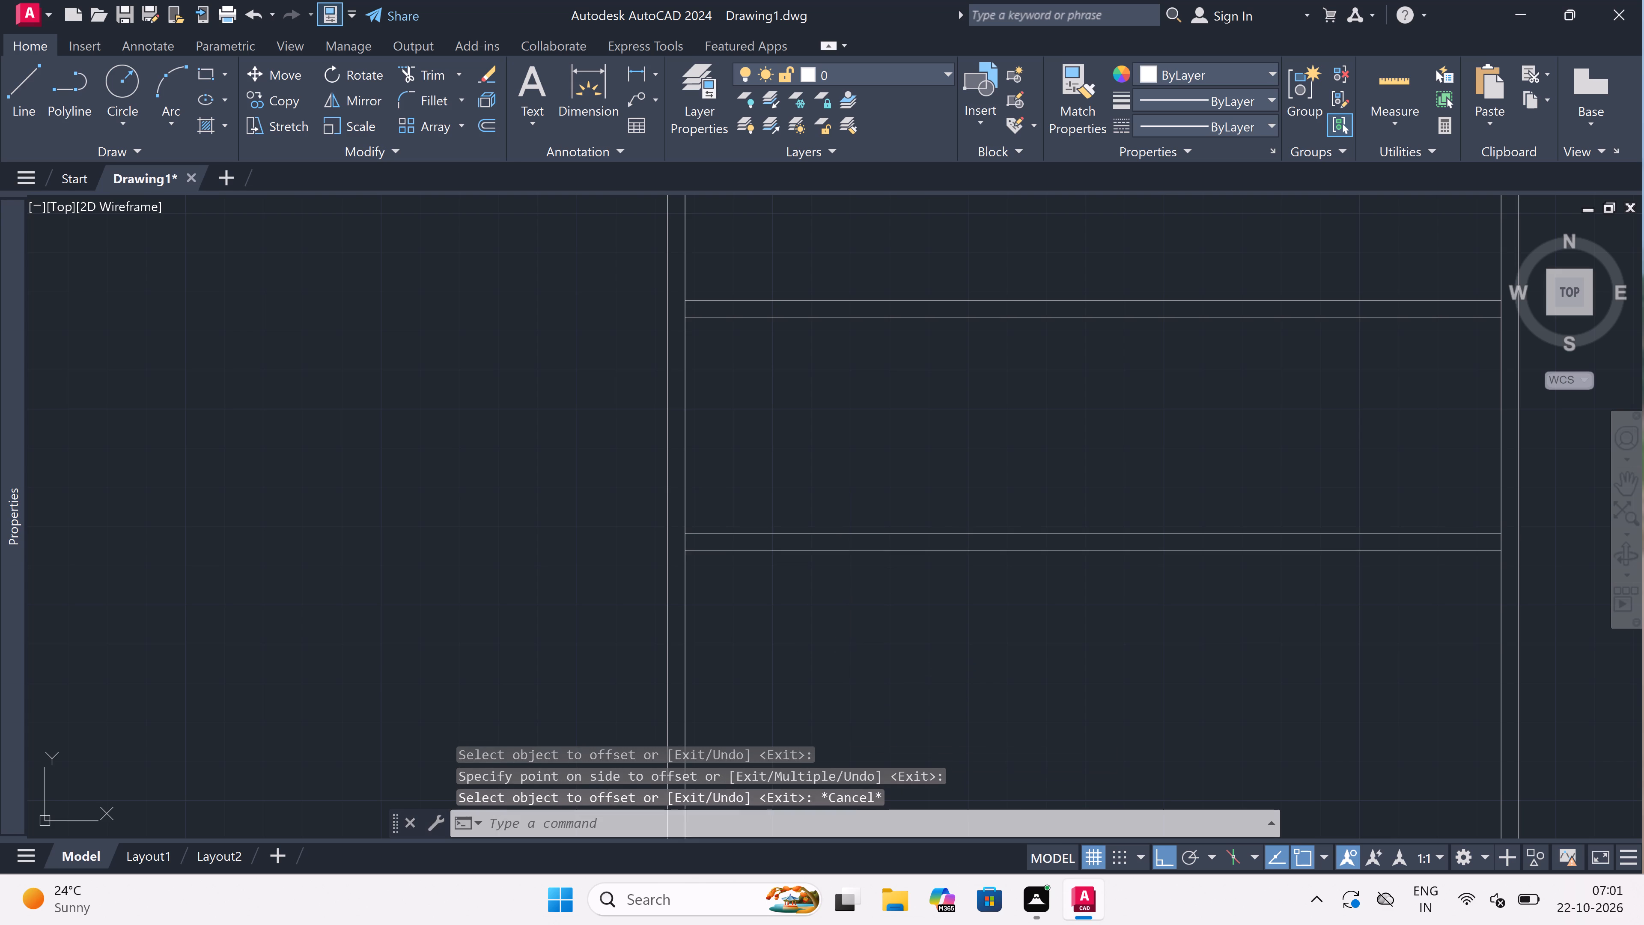
{"action": "left_click", "coordinate": [851, 548]}
{"action": "scroll", "coordinate": [851, 548], "scroll_direction": "down", "scroll_amount": 3}
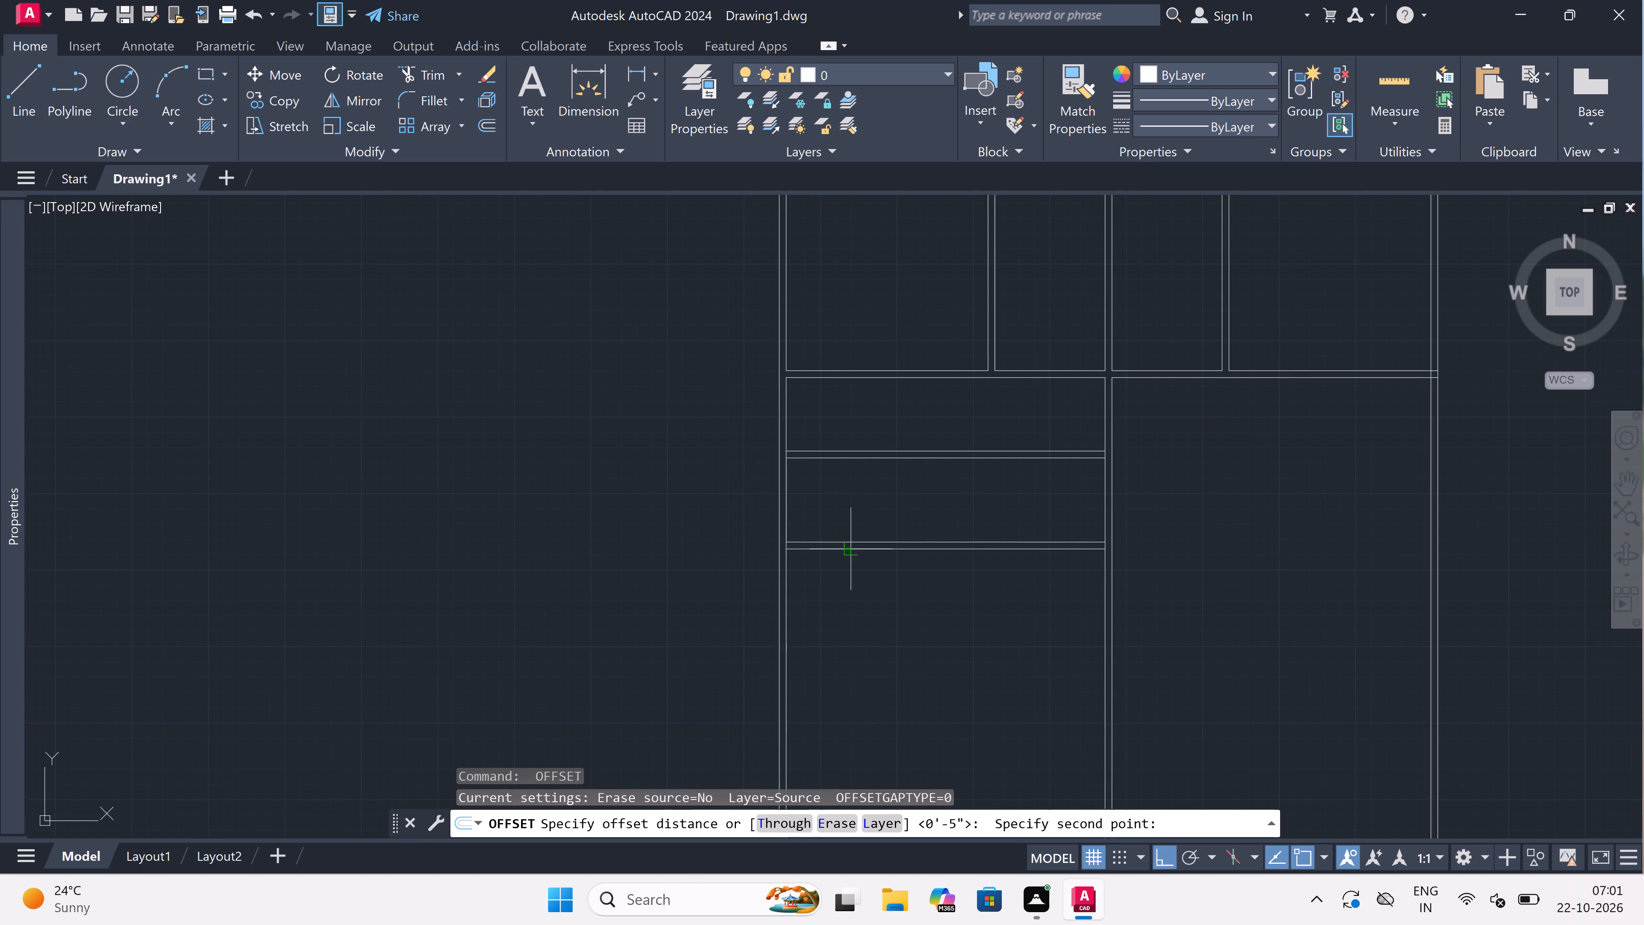
{"action": "scroll", "coordinate": [853, 606], "scroll_direction": "up", "scroll_amount": 3}
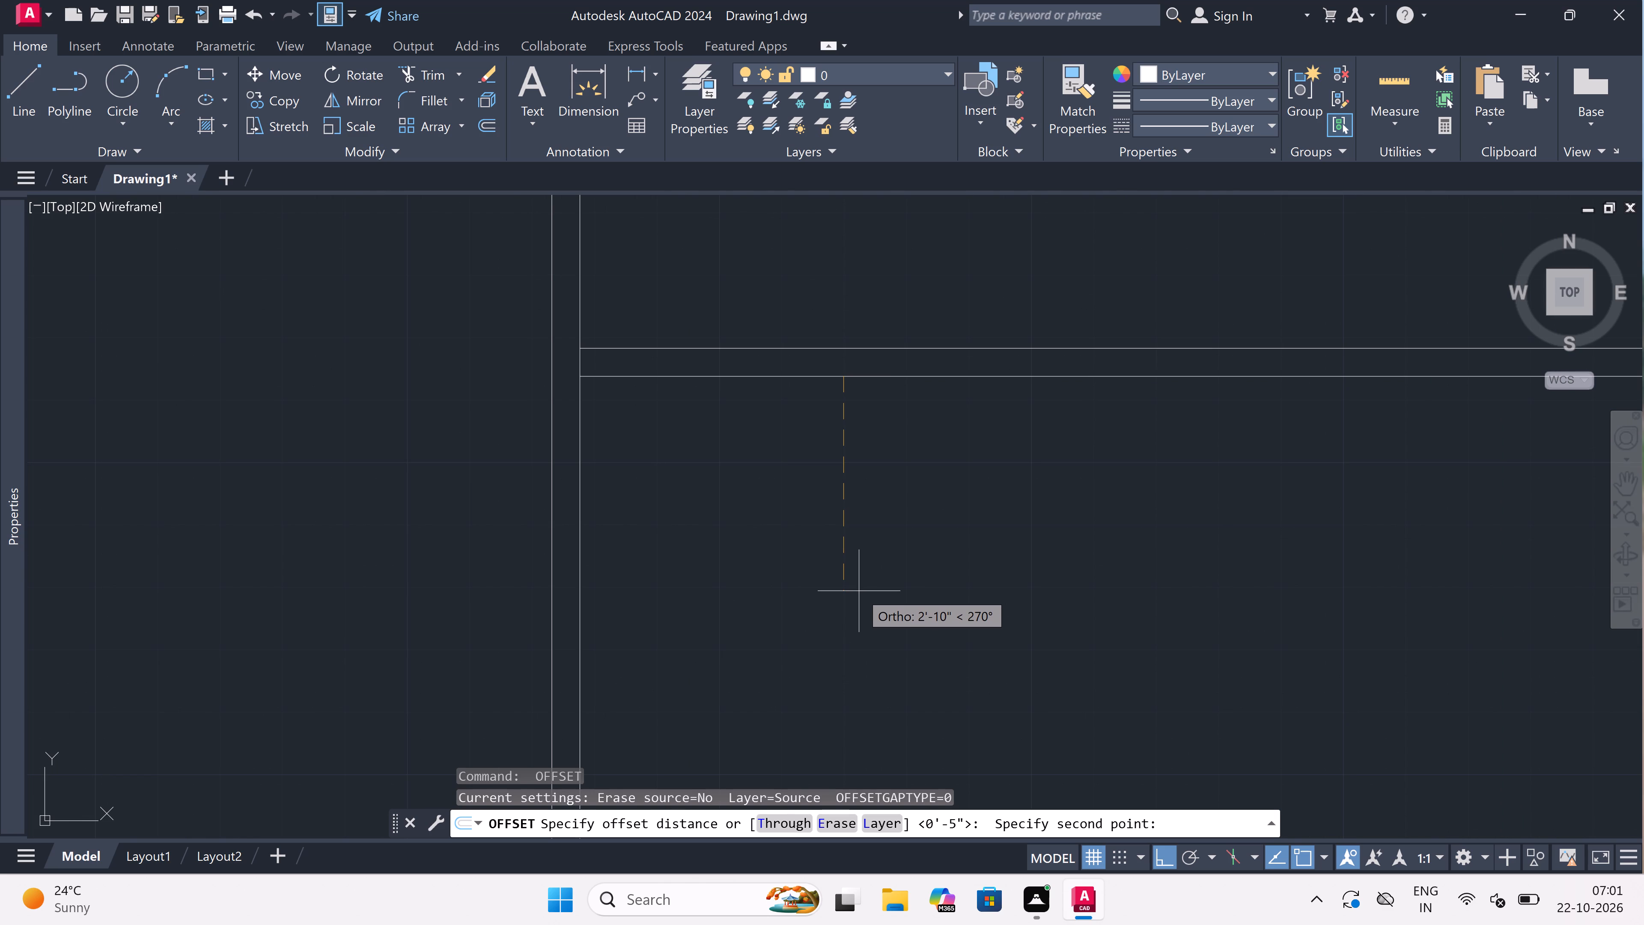
{"action": "scroll", "coordinate": [859, 591], "scroll_direction": "down", "scroll_amount": 3}
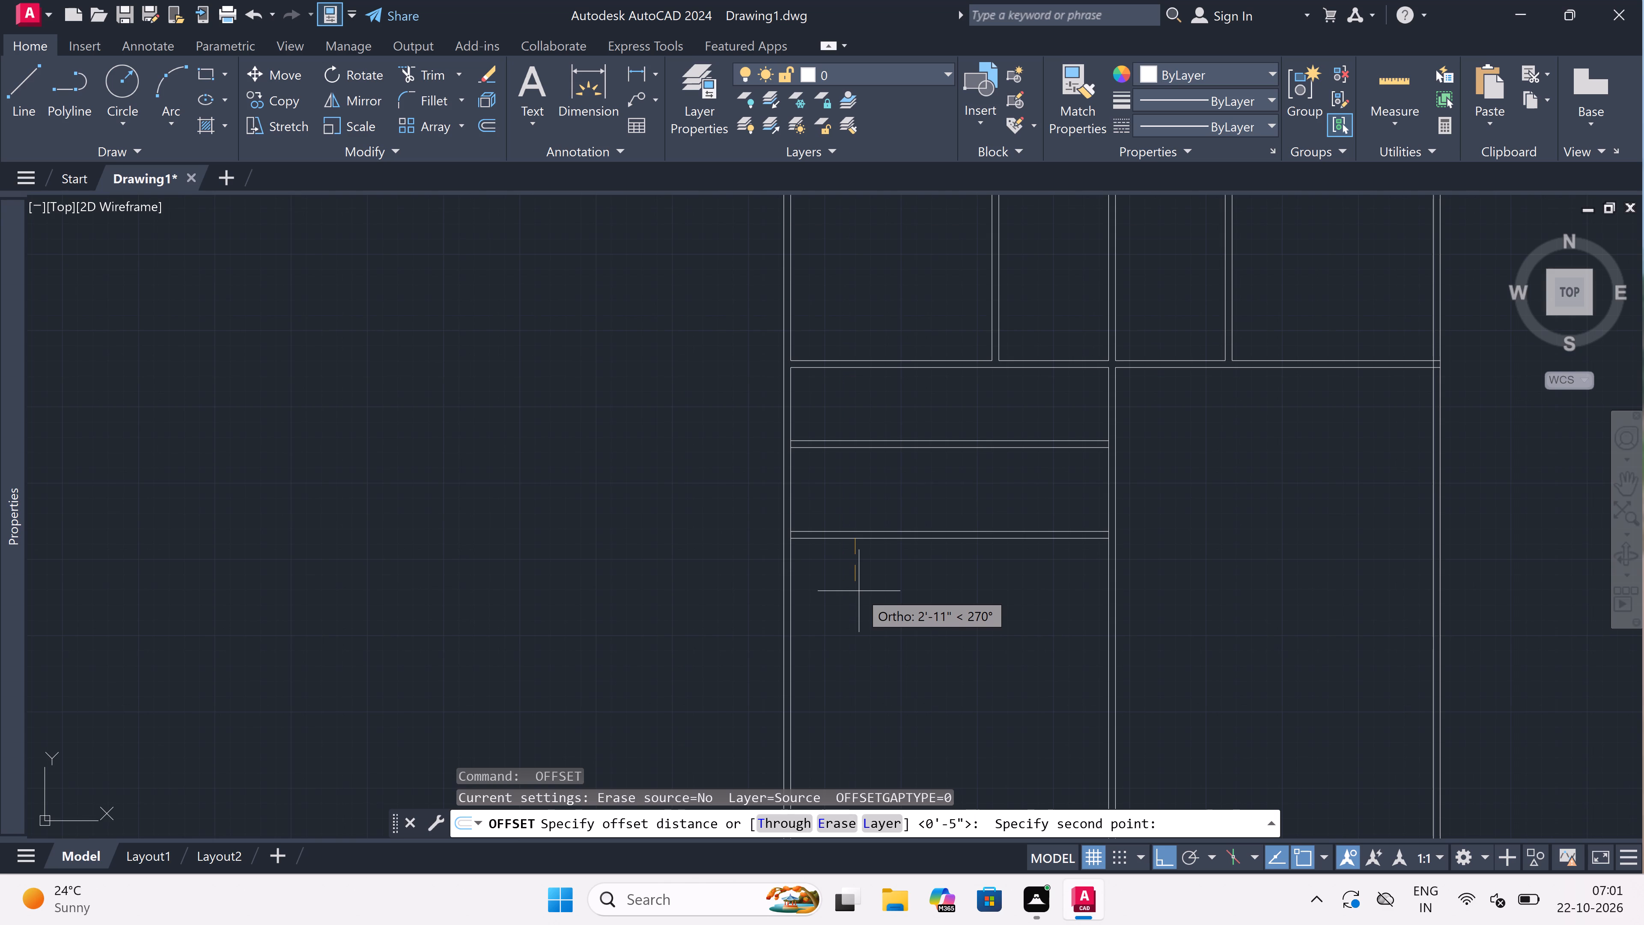
{"action": "type", "text": "11"}
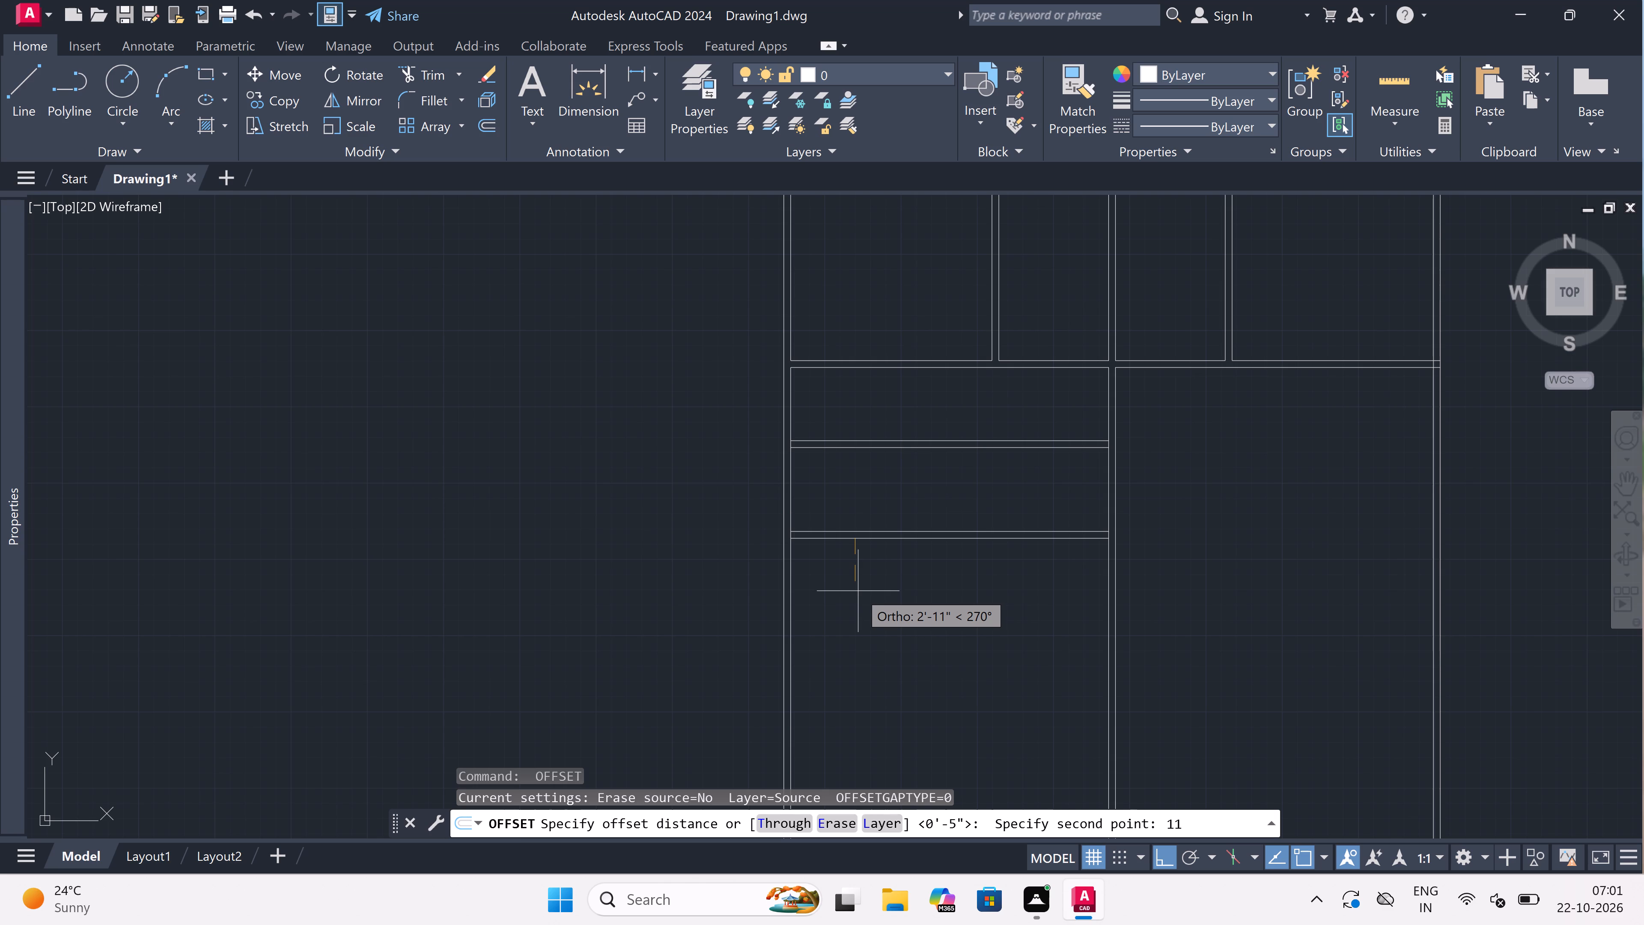
{"action": "key", "text": "apostrophe"}
{"action": "key", "text": "space"}
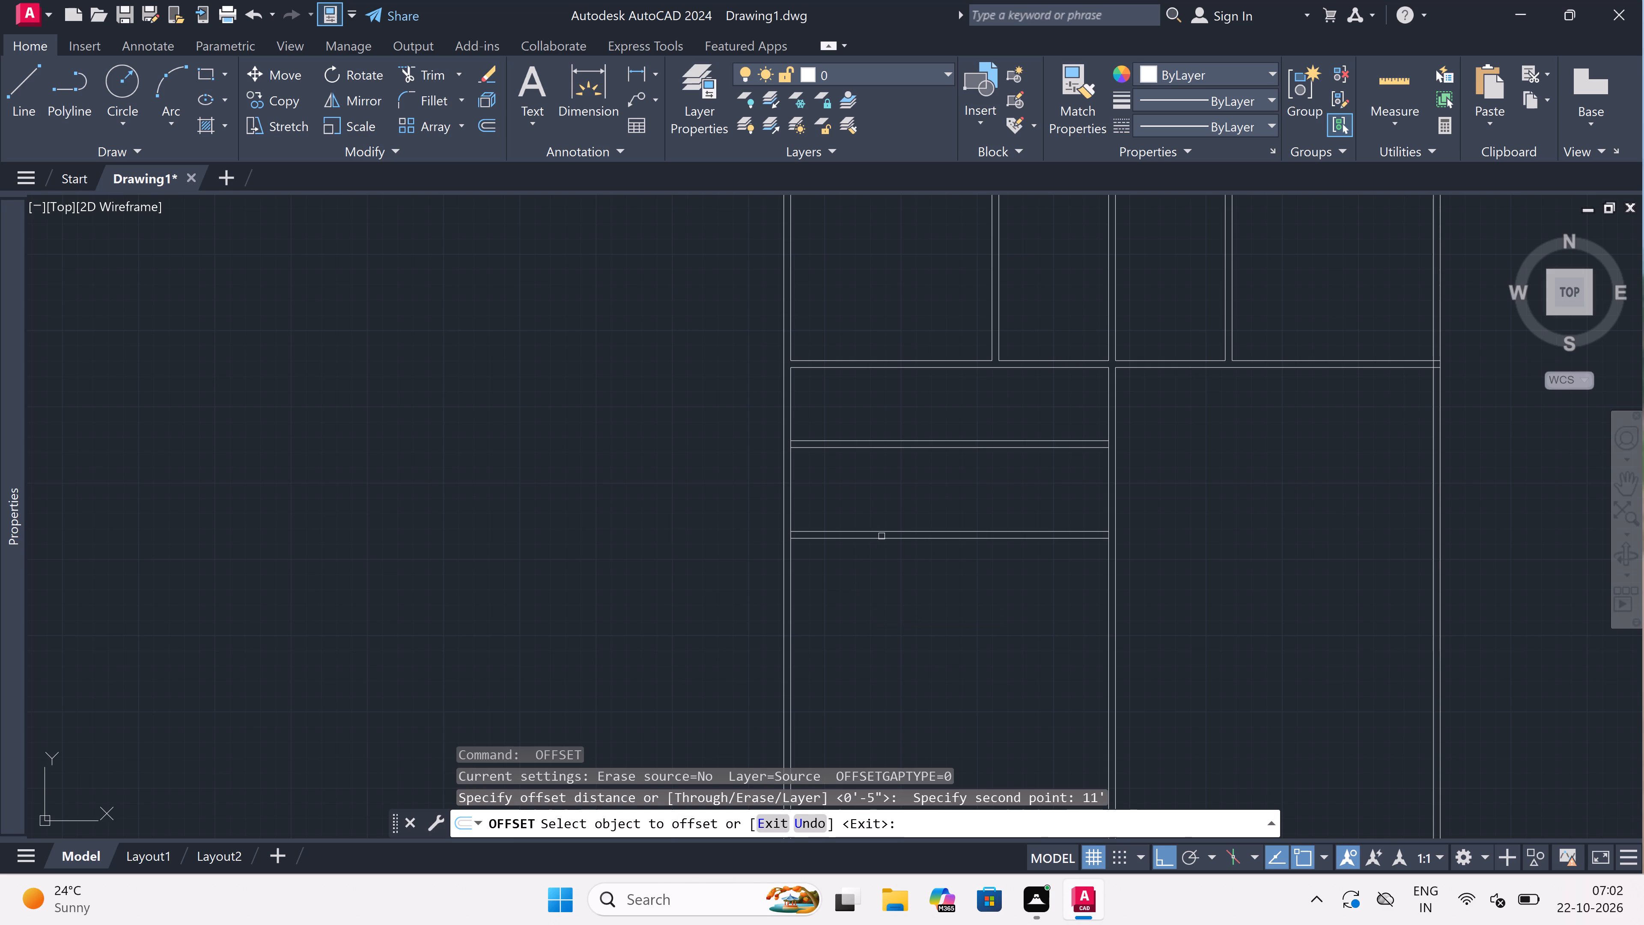
{"action": "left_click_drag", "start_coordinate": [882, 538], "coordinate": [882, 572]}
{"action": "left_click", "coordinate": [886, 620]}
{"action": "scroll", "coordinate": [889, 584], "scroll_direction": "down", "scroll_amount": 3}
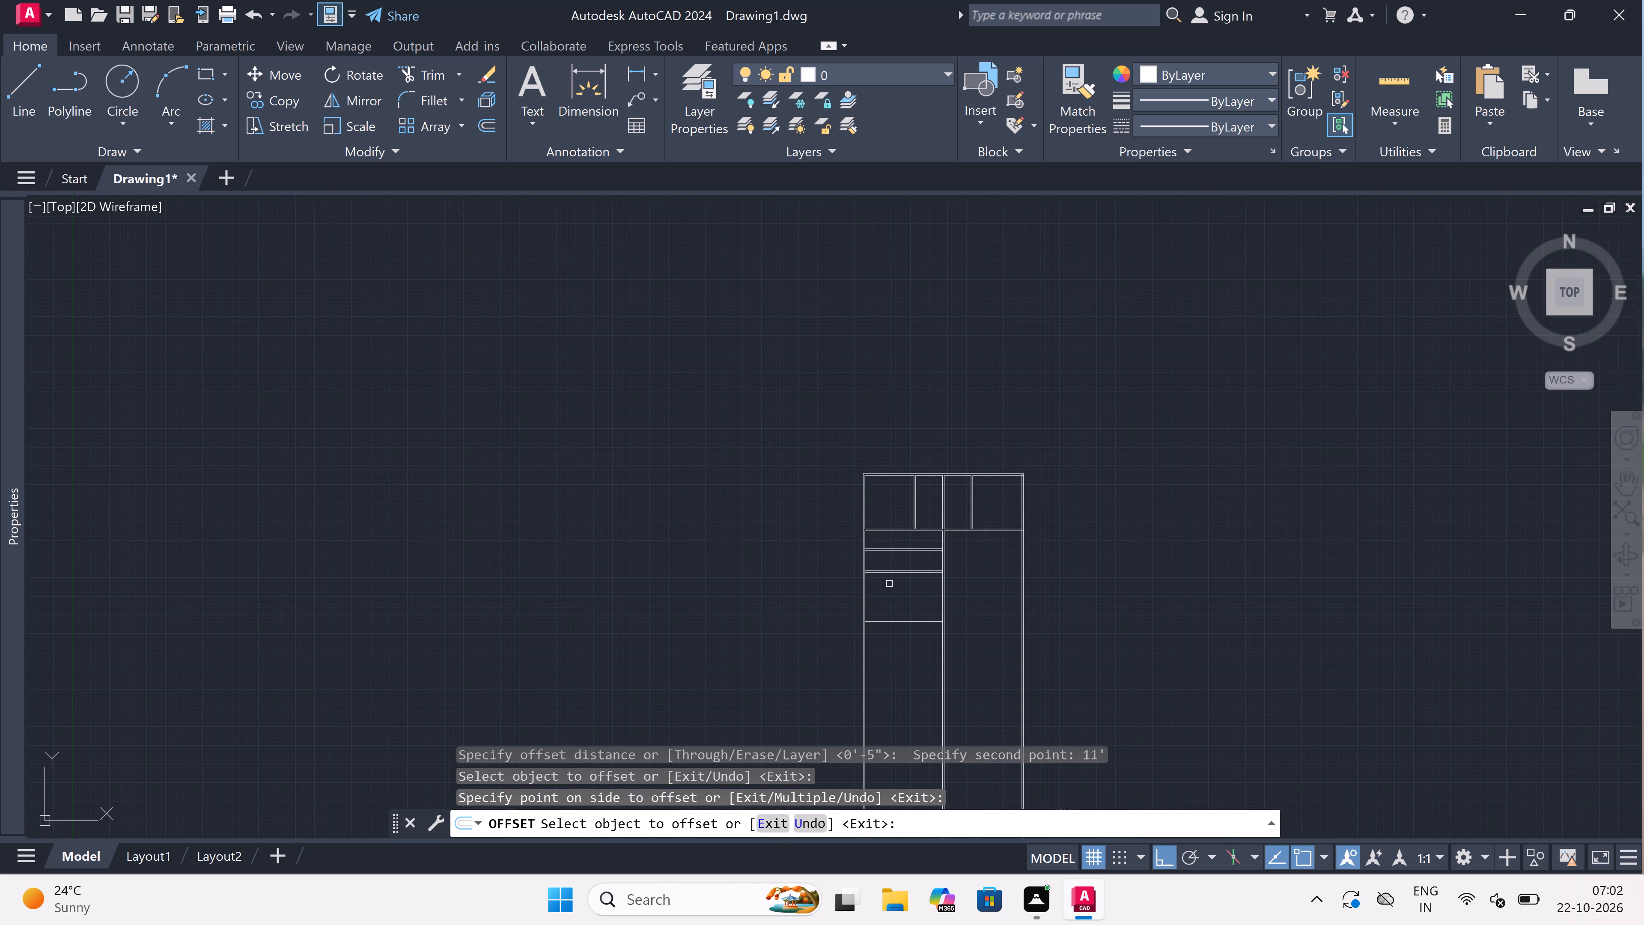
{"action": "scroll", "coordinate": [885, 649], "scroll_direction": "up", "scroll_amount": 3}
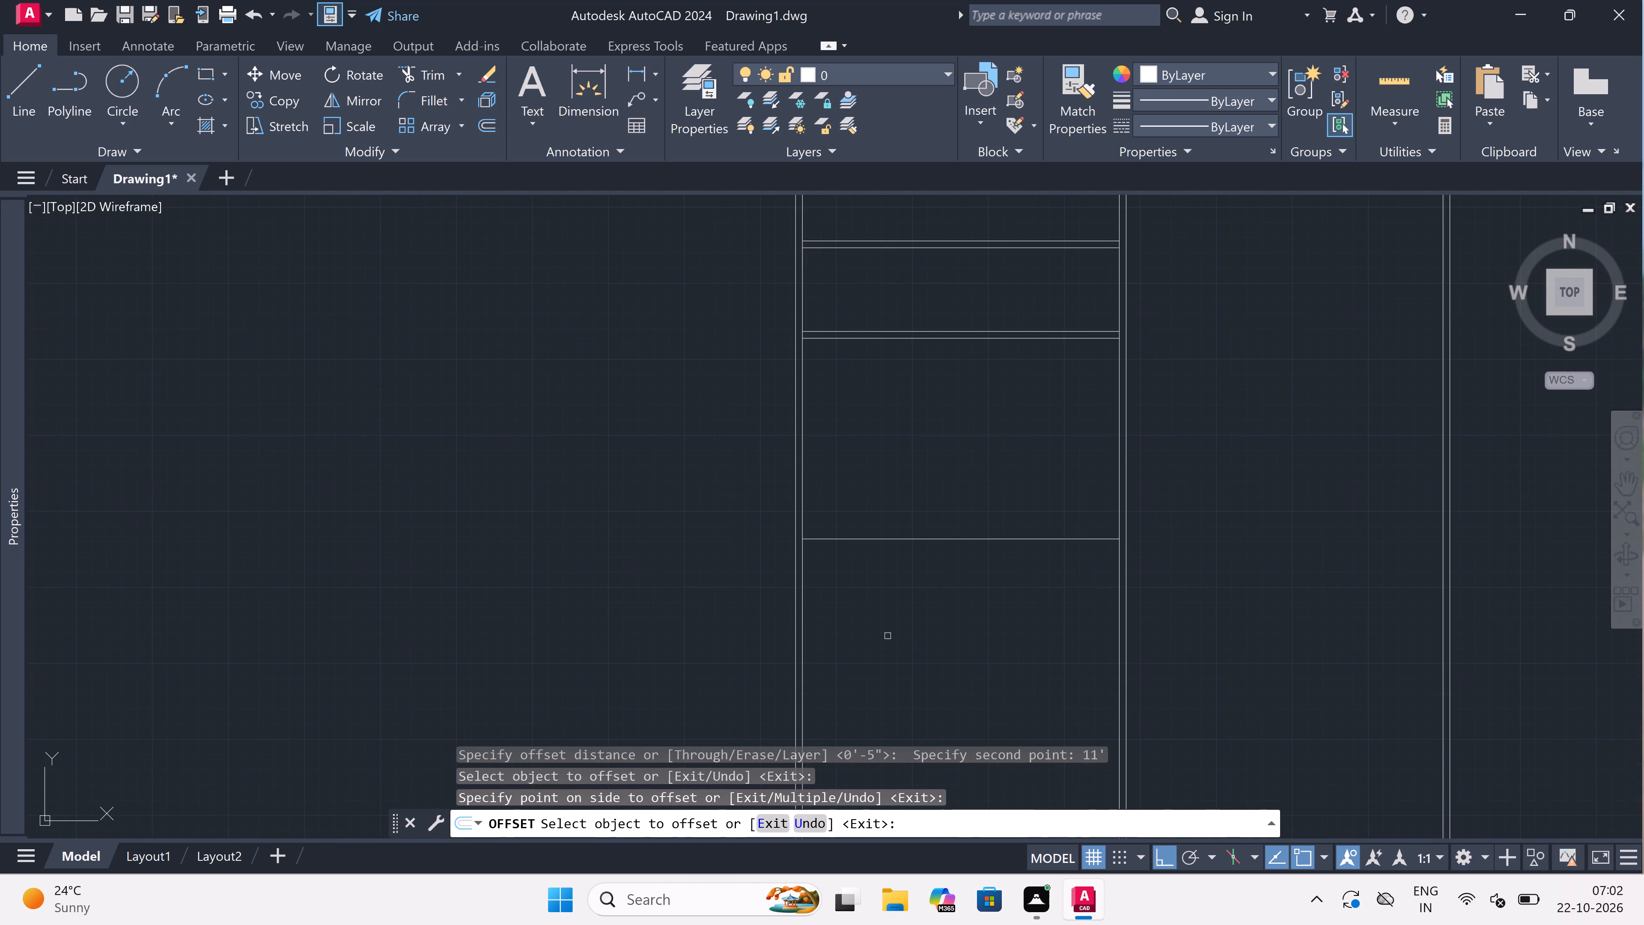
{"action": "scroll", "coordinate": [900, 552], "scroll_direction": "up", "scroll_amount": 2}
{"action": "key", "text": "Escape"}
Offset the lowest horizontal line in the left room 4.5" downward to form the third cross wall.
{"action": "key", "text": "space"}
{"action": "left_click", "coordinate": [914, 519]}
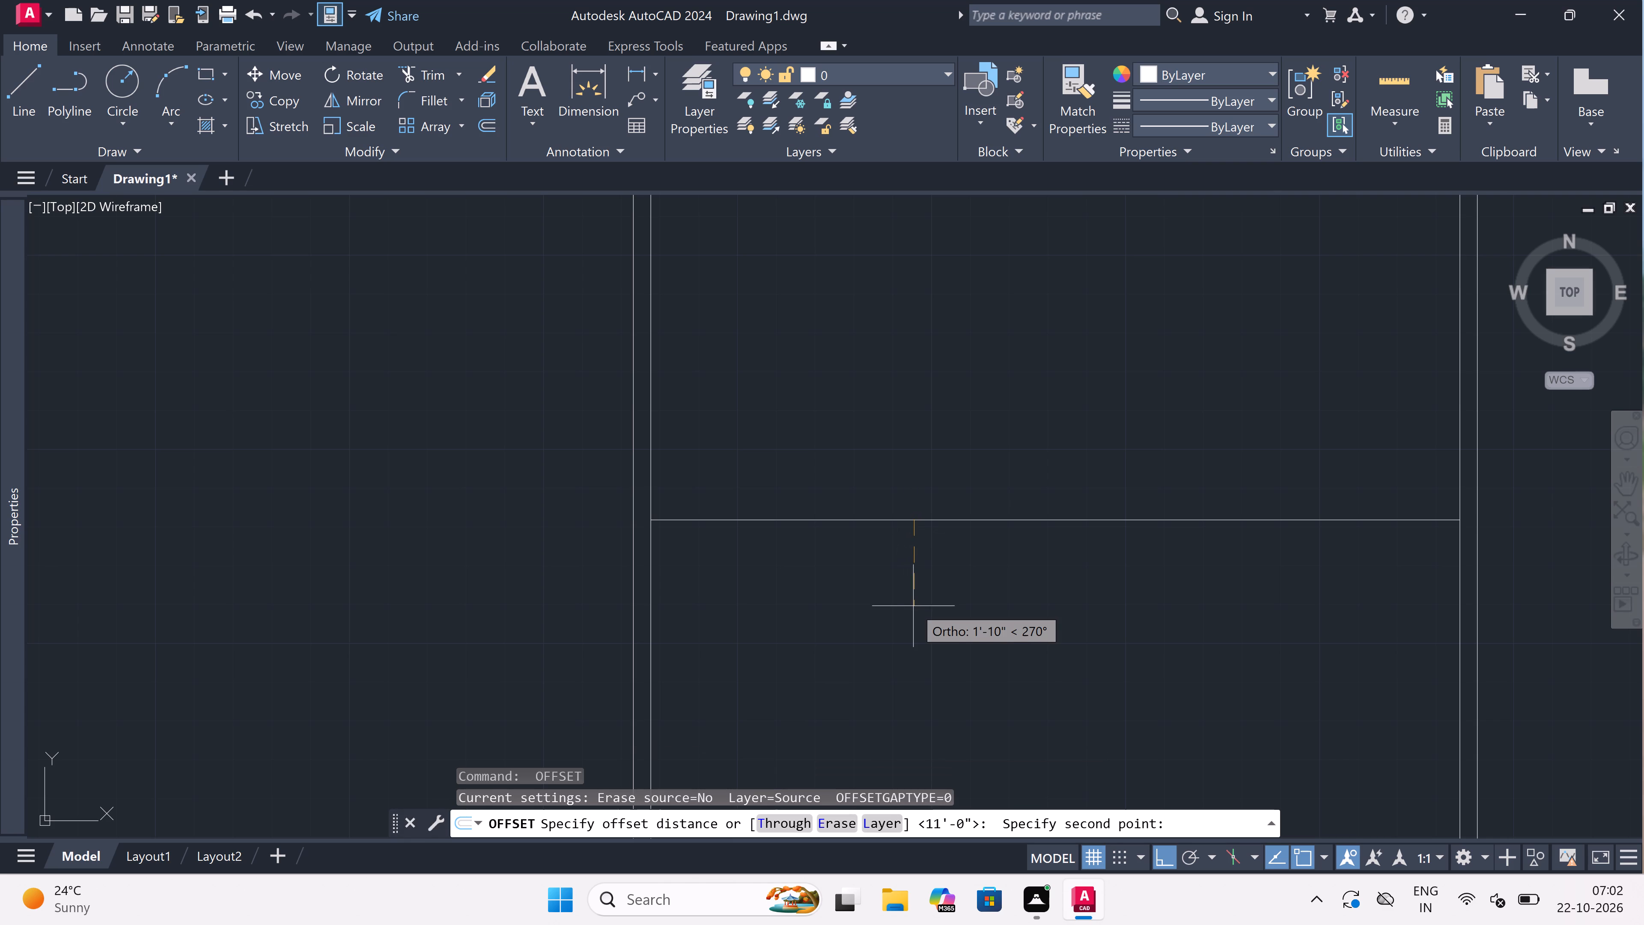
{"action": "type", "text": "4.5"}
{"action": "key", "text": "shift+quotedbl"}
{"action": "key", "text": "space"}
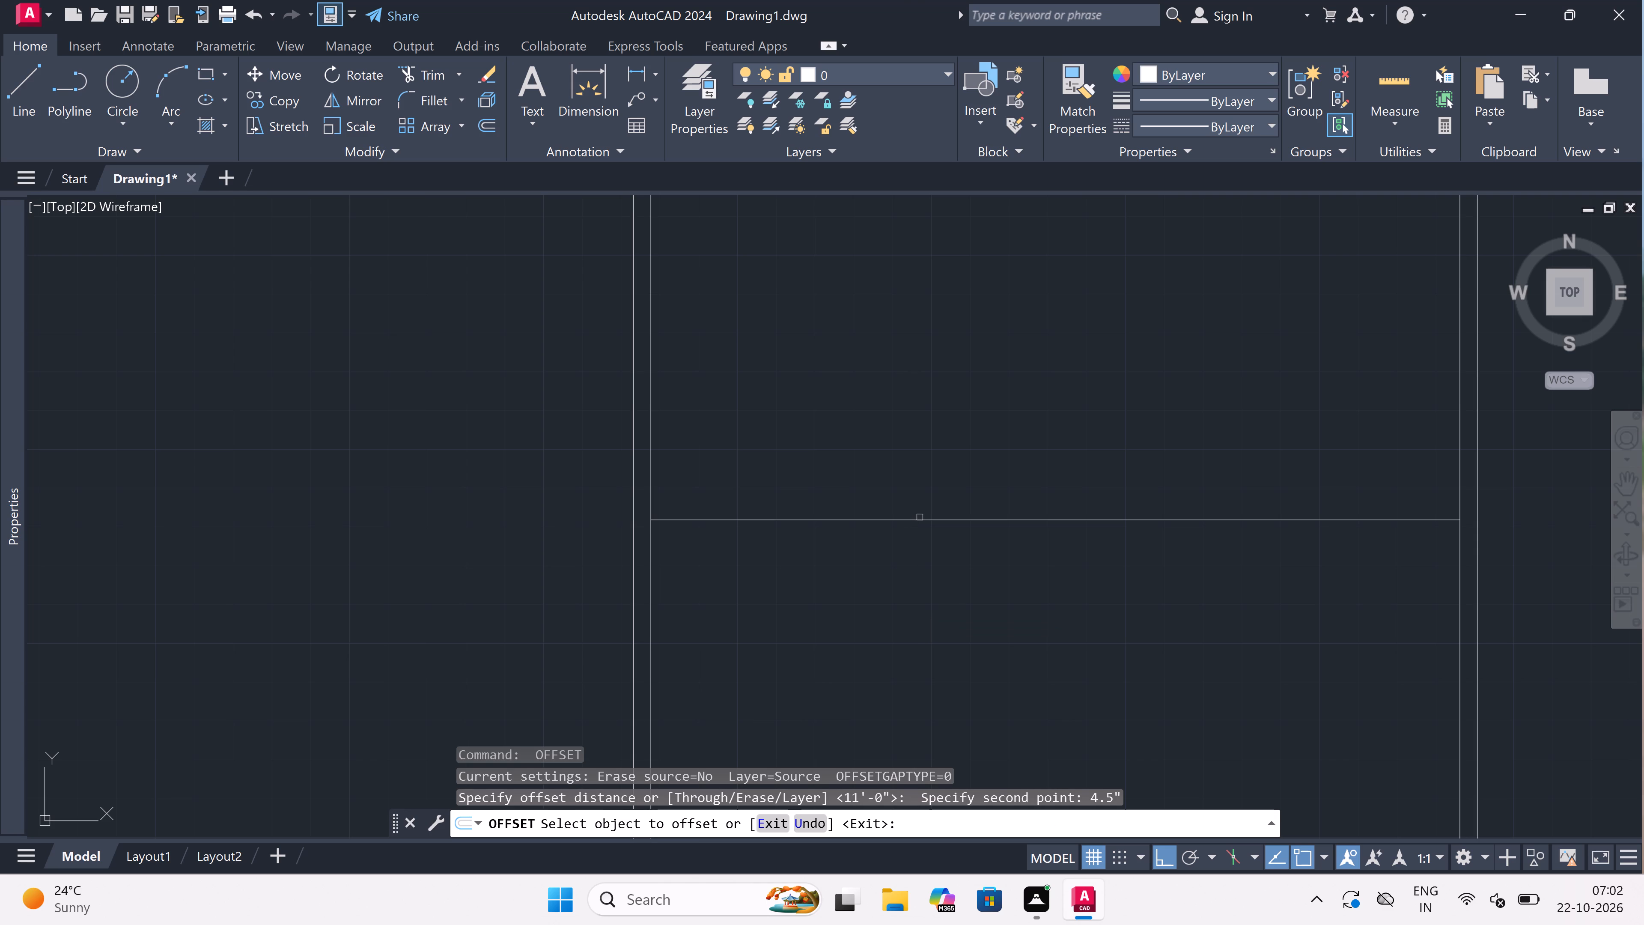
{"action": "left_click_drag", "start_coordinate": [917, 522], "coordinate": [917, 528]}
{"action": "left_click", "coordinate": [900, 600]}
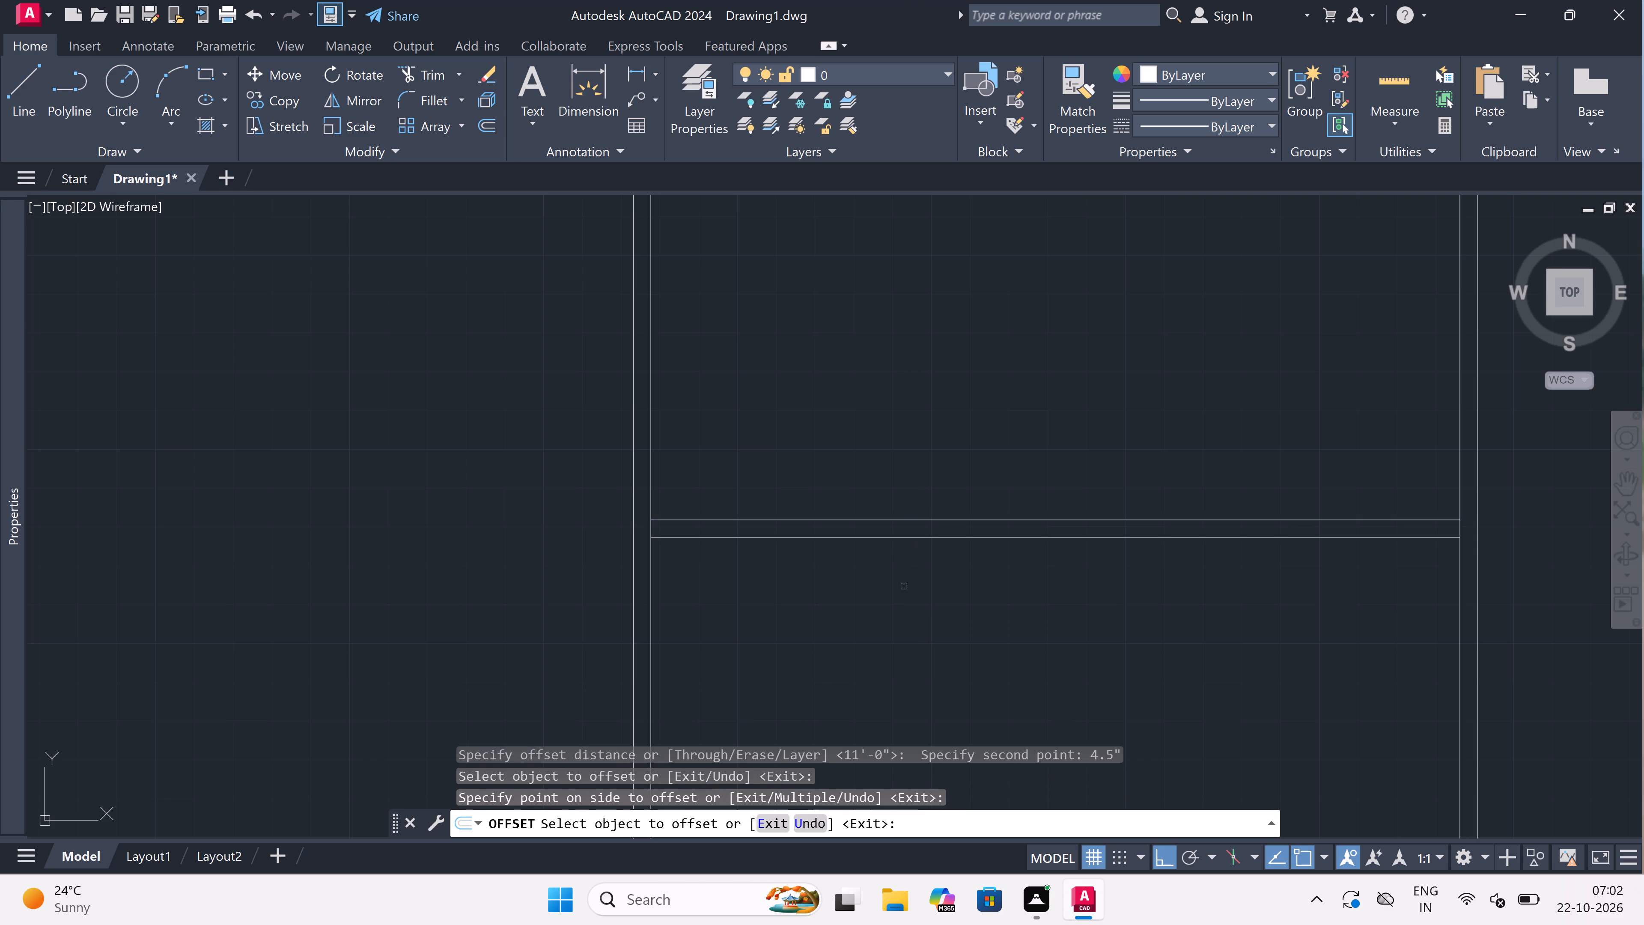
{"action": "key", "text": "Escape"}
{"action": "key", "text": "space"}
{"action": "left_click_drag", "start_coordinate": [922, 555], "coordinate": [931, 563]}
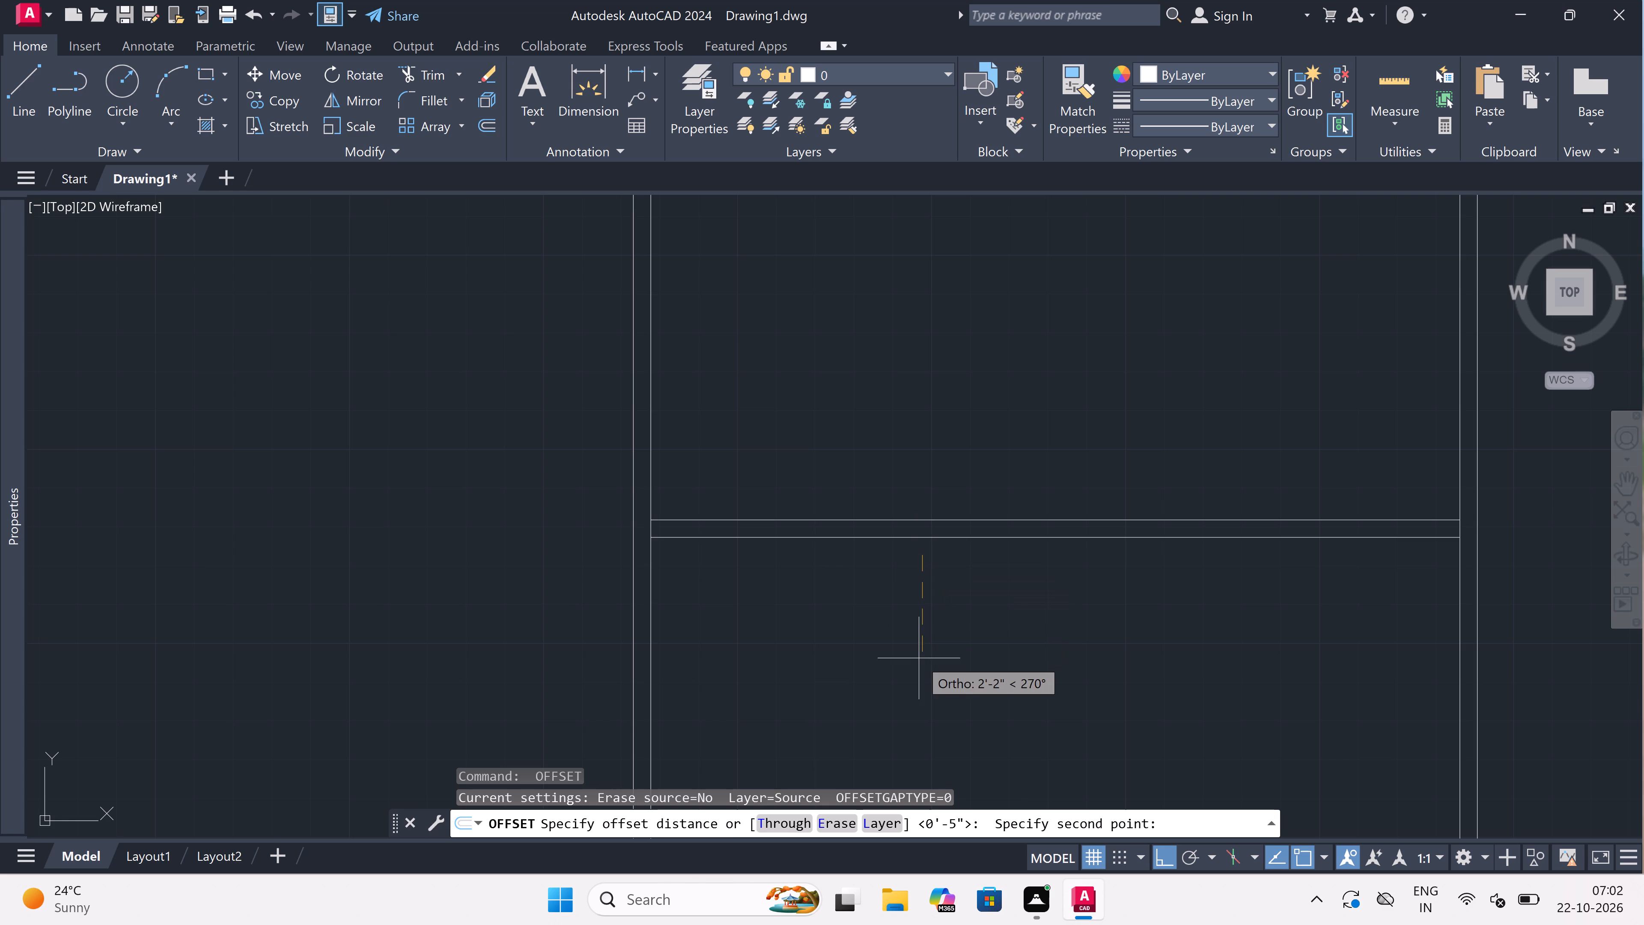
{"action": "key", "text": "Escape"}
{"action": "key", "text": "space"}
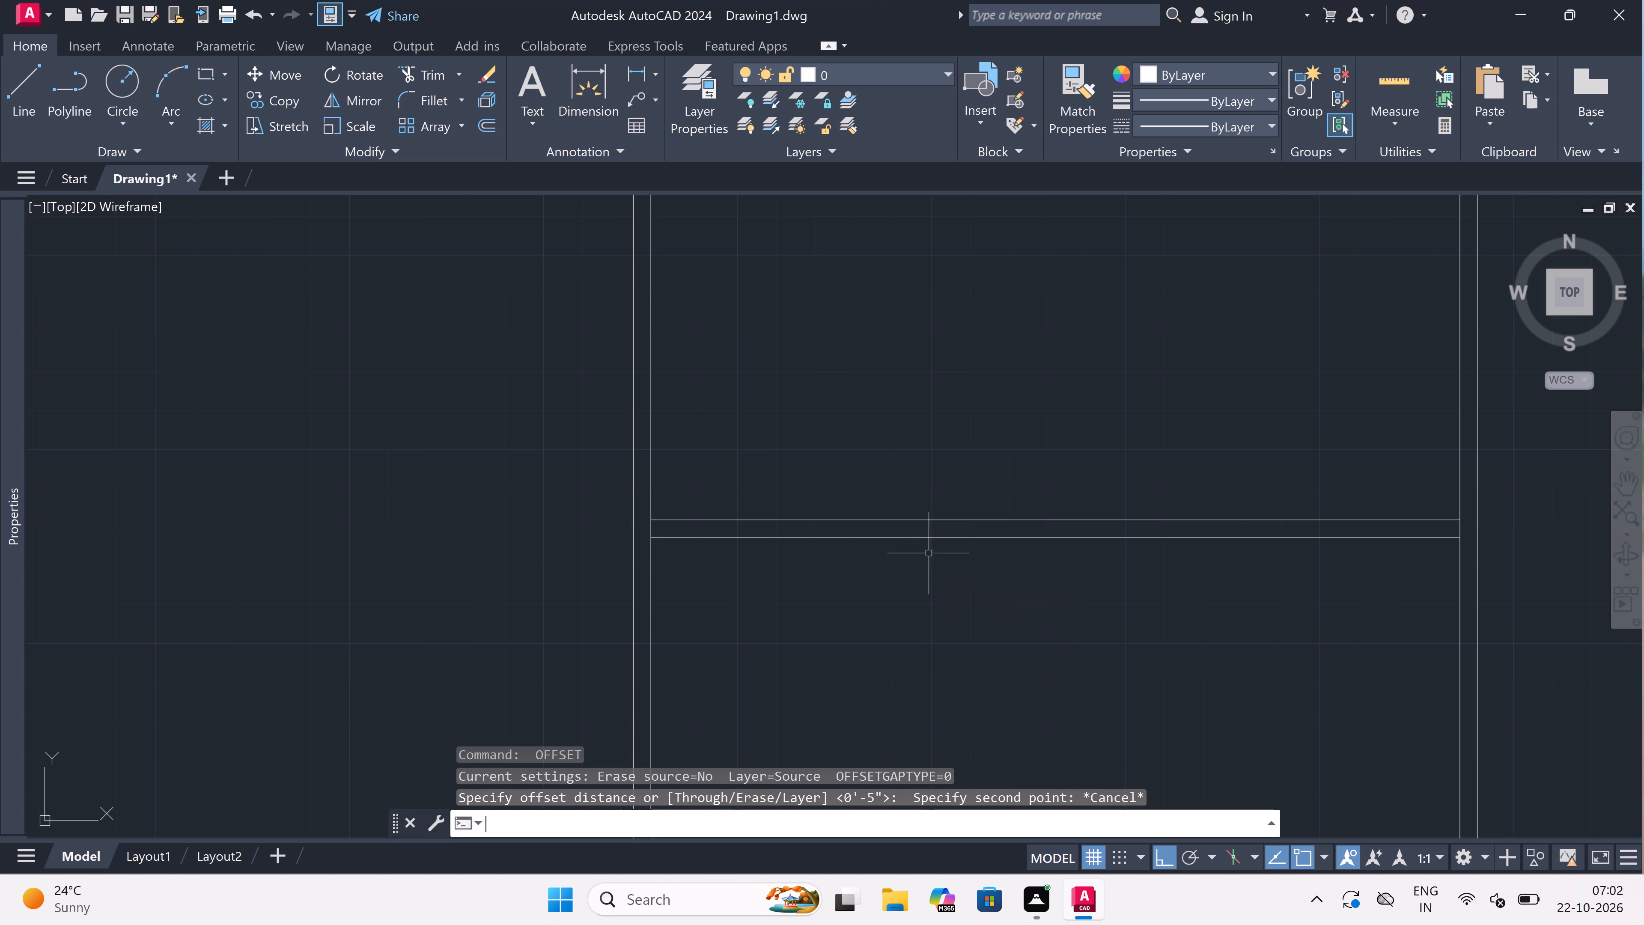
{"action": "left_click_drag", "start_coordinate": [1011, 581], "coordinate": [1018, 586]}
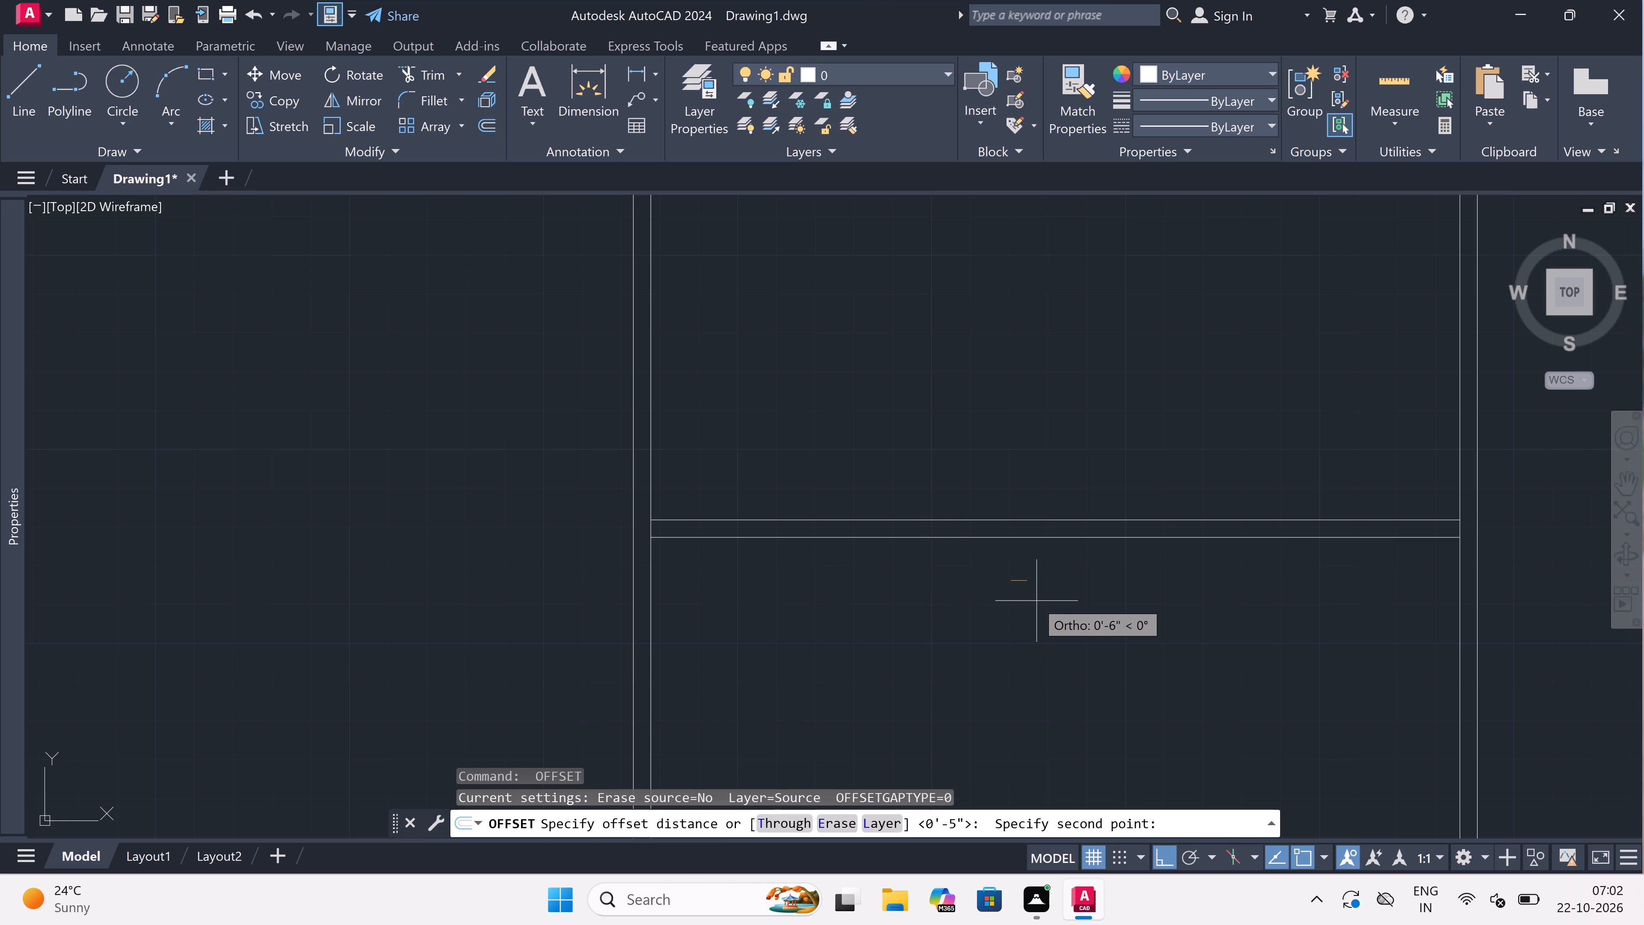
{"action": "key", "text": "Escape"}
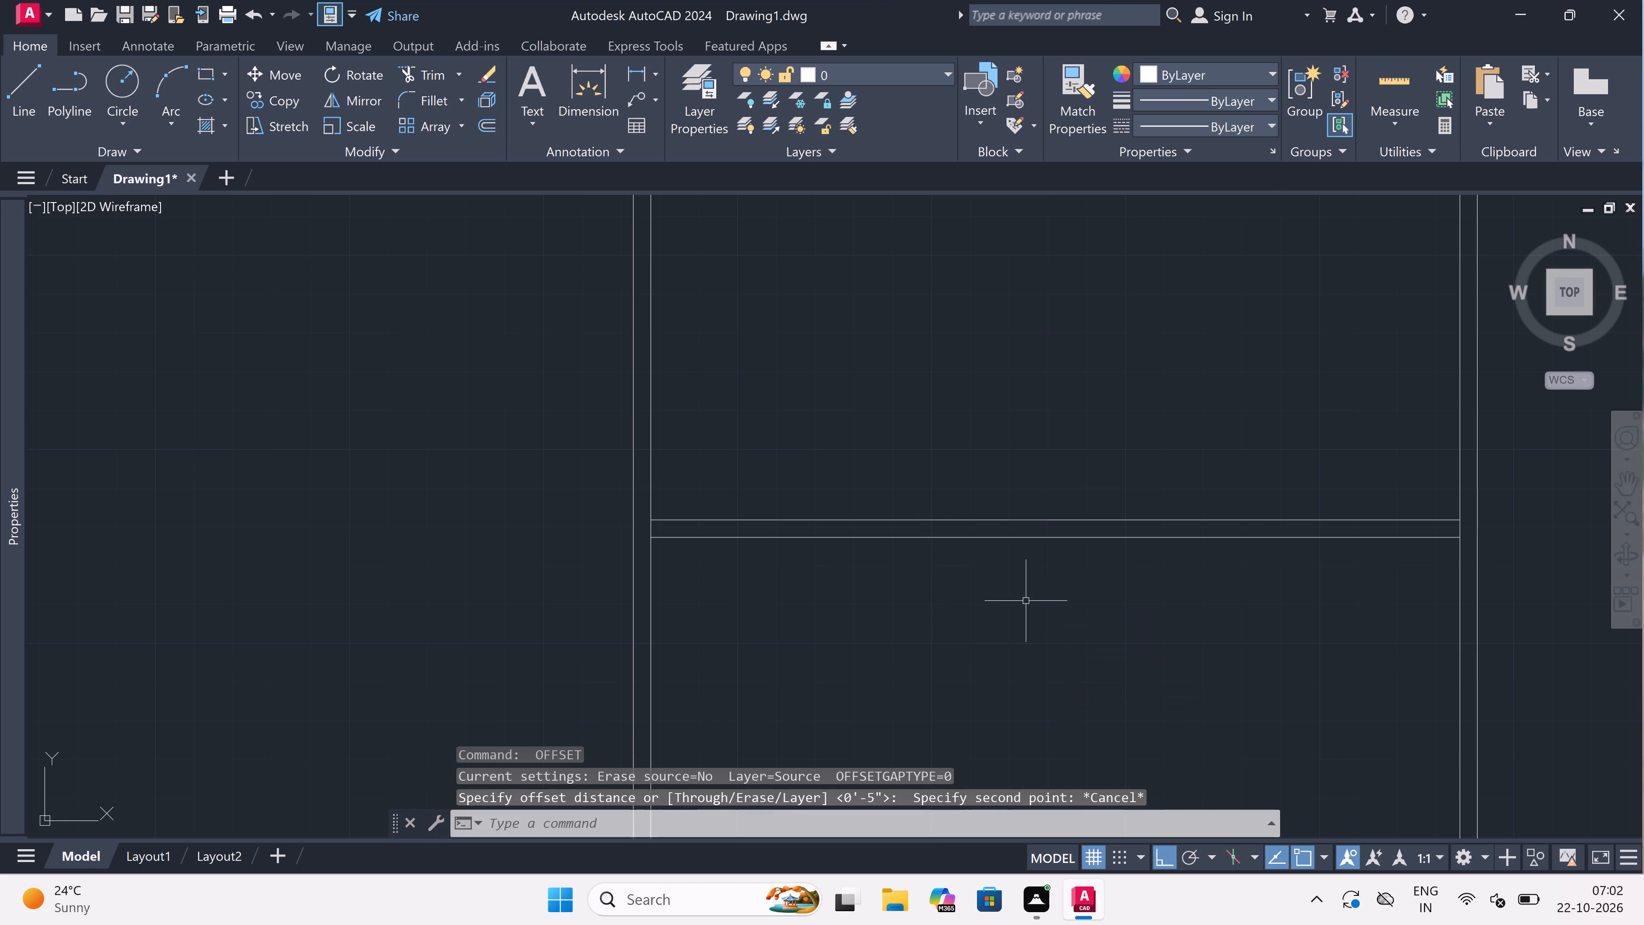
Offset the lower line of the left room's third cross wall 9' downward.
{"action": "key", "text": "space"}
{"action": "left_click", "coordinate": [981, 543]}
{"action": "scroll", "coordinate": [981, 543], "scroll_direction": "down", "scroll_amount": 3}
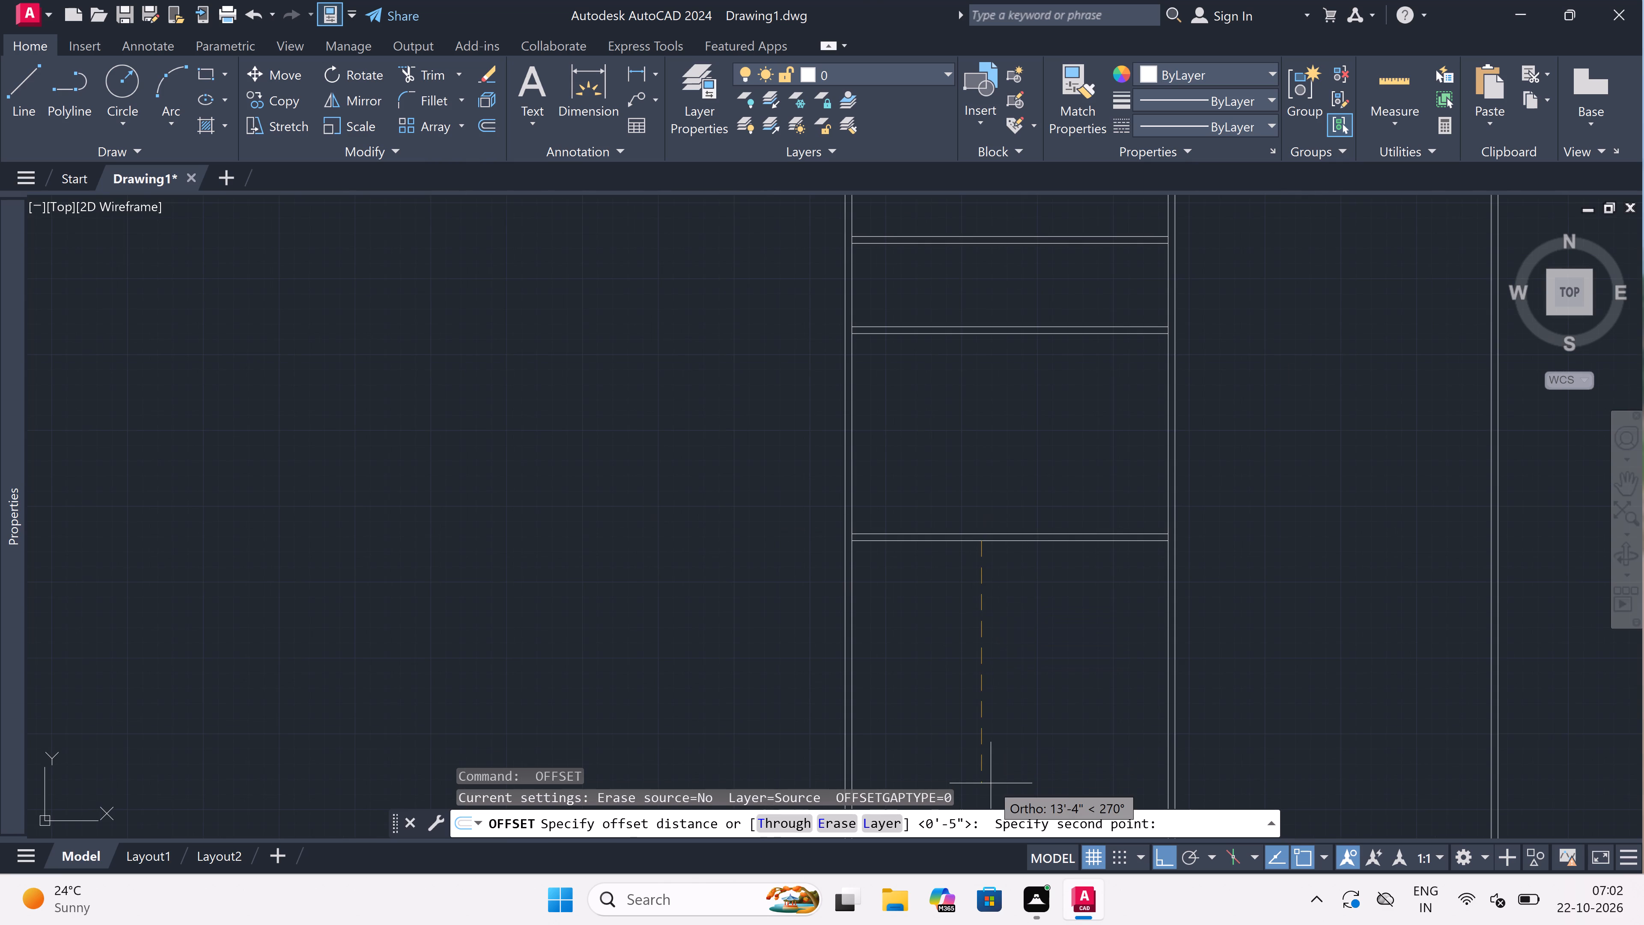
{"action": "type", "text": "9'"}
{"action": "key", "text": "space"}
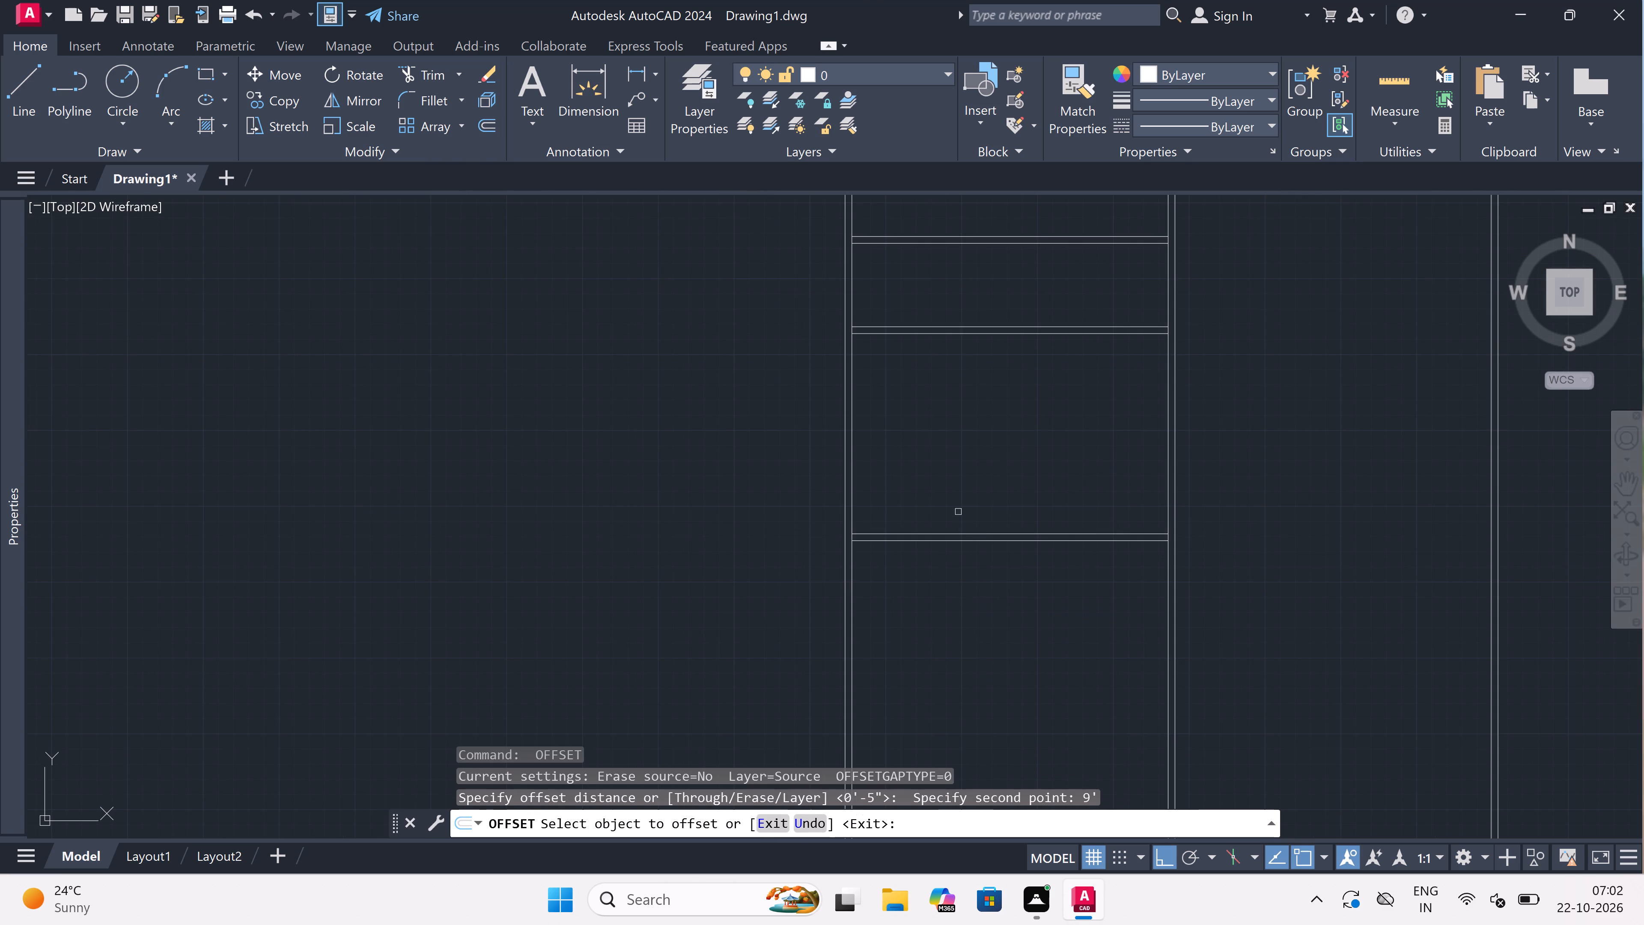
{"action": "left_click", "coordinate": [962, 540]}
{"action": "left_click", "coordinate": [961, 673]}
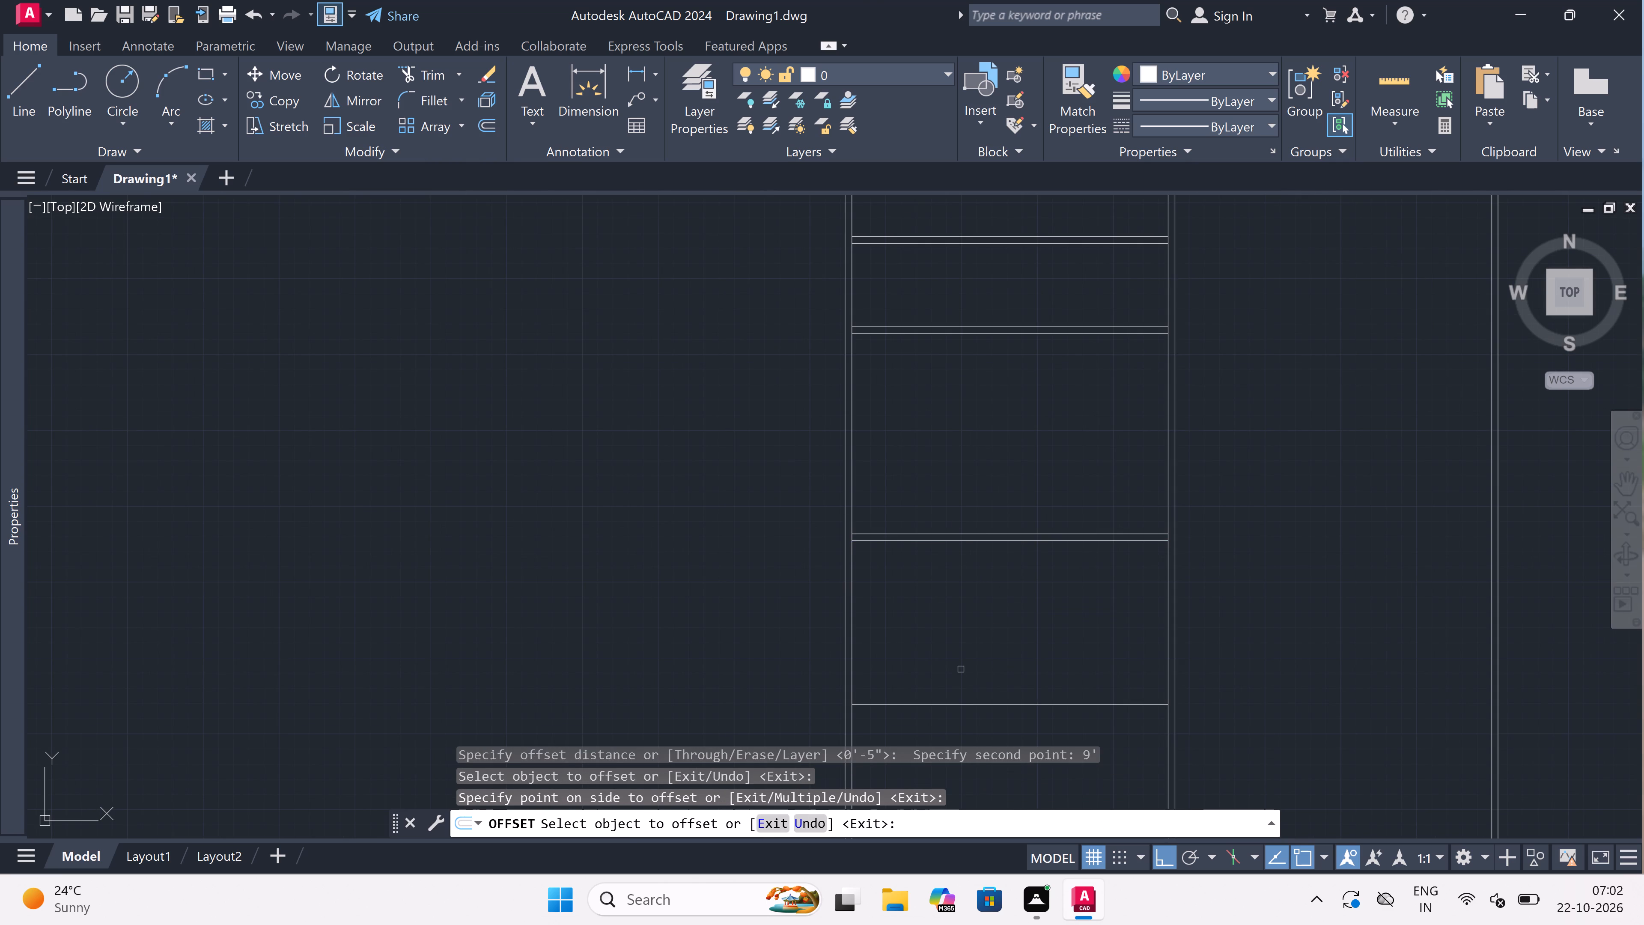
{"action": "key", "text": "Escape"}
Offset the lowest horizontal line in the left room 4.5" downward to form the fourth cross wall.
{"action": "scroll", "coordinate": [976, 621], "scroll_direction": "down", "scroll_amount": 4}
{"action": "scroll", "coordinate": [978, 634], "scroll_direction": "up", "scroll_amount": 4}
{"action": "key", "text": "space"}
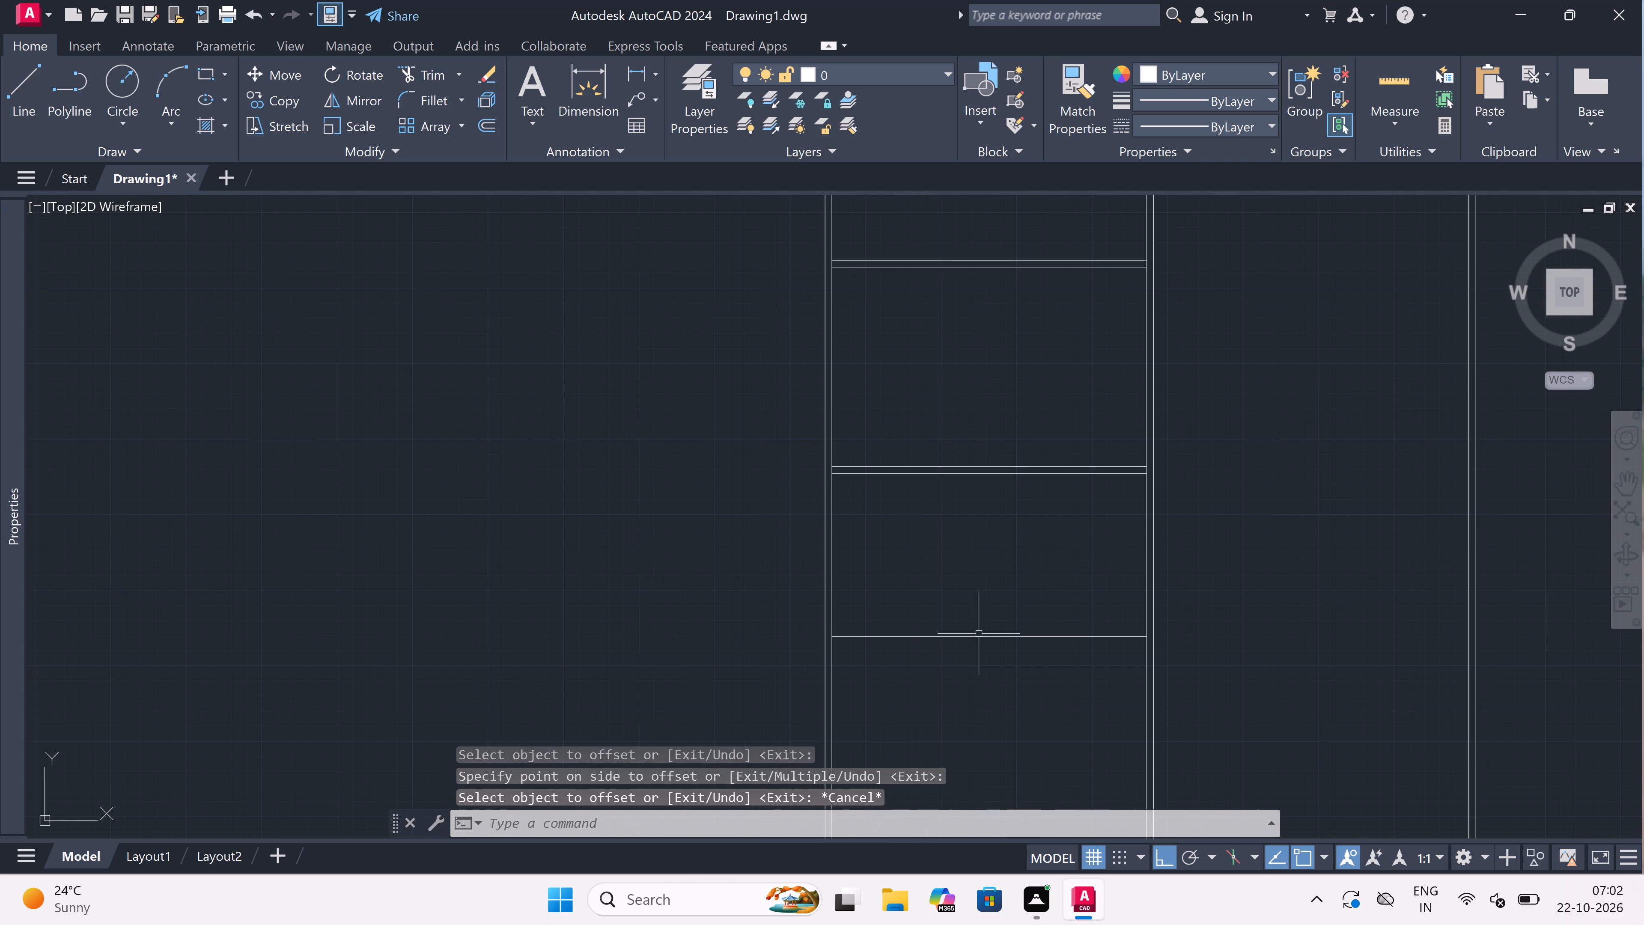
{"action": "left_click", "coordinate": [979, 634]}
{"action": "type", "text": "4.5\""}
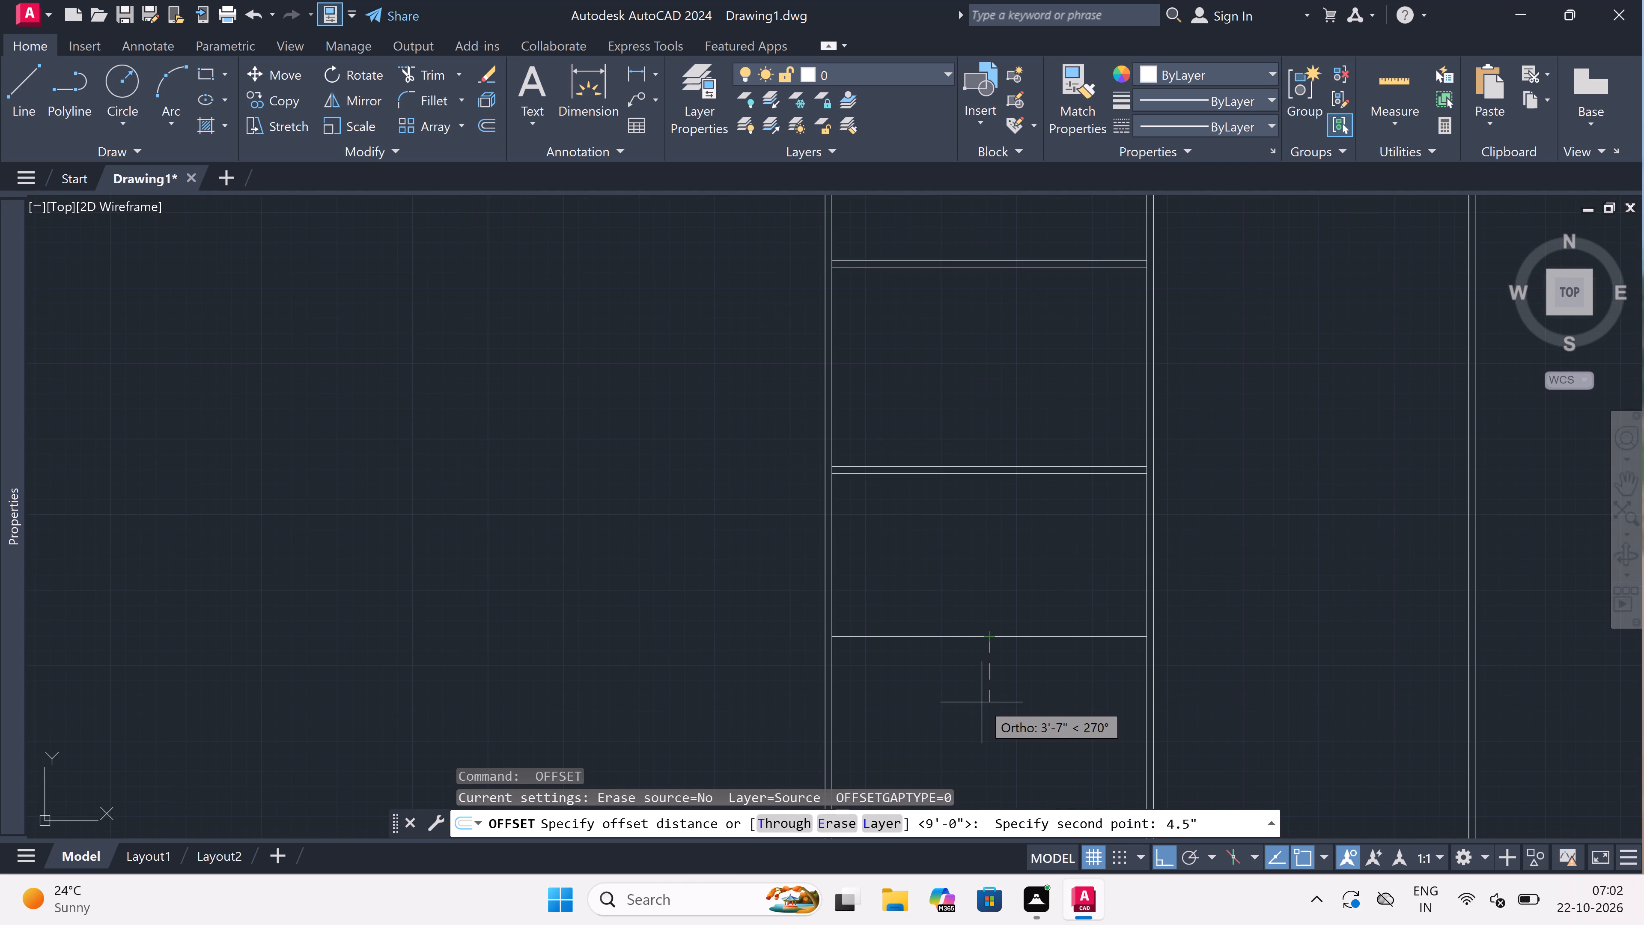
{"action": "key", "text": "space"}
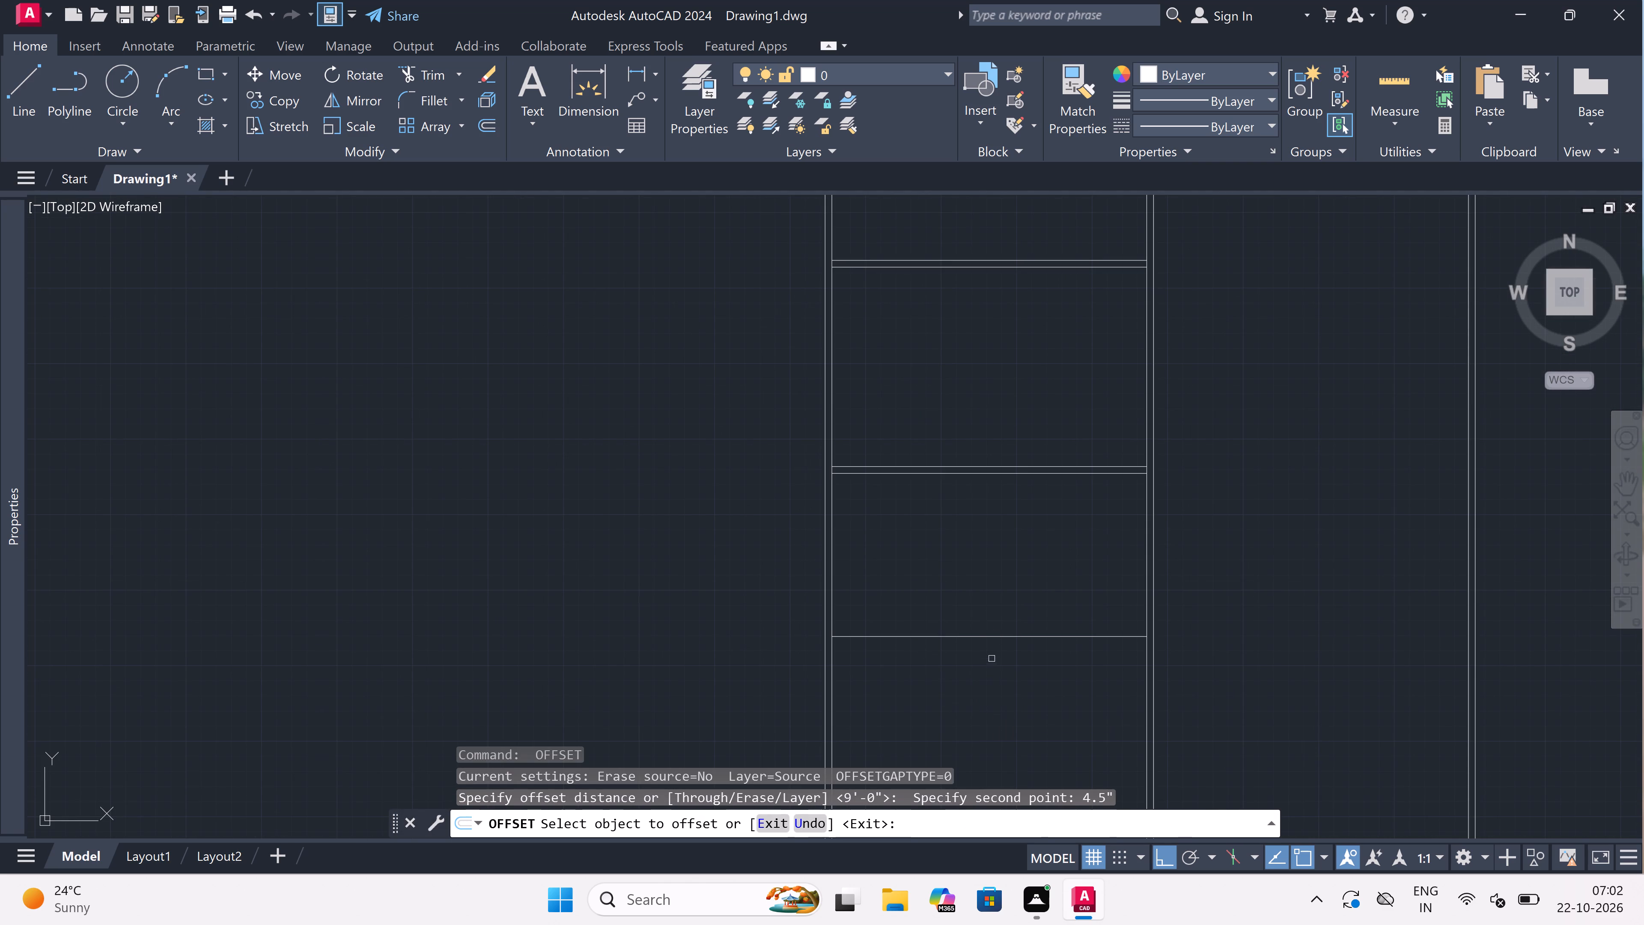
{"action": "left_click_drag", "start_coordinate": [974, 636], "coordinate": [975, 657]}
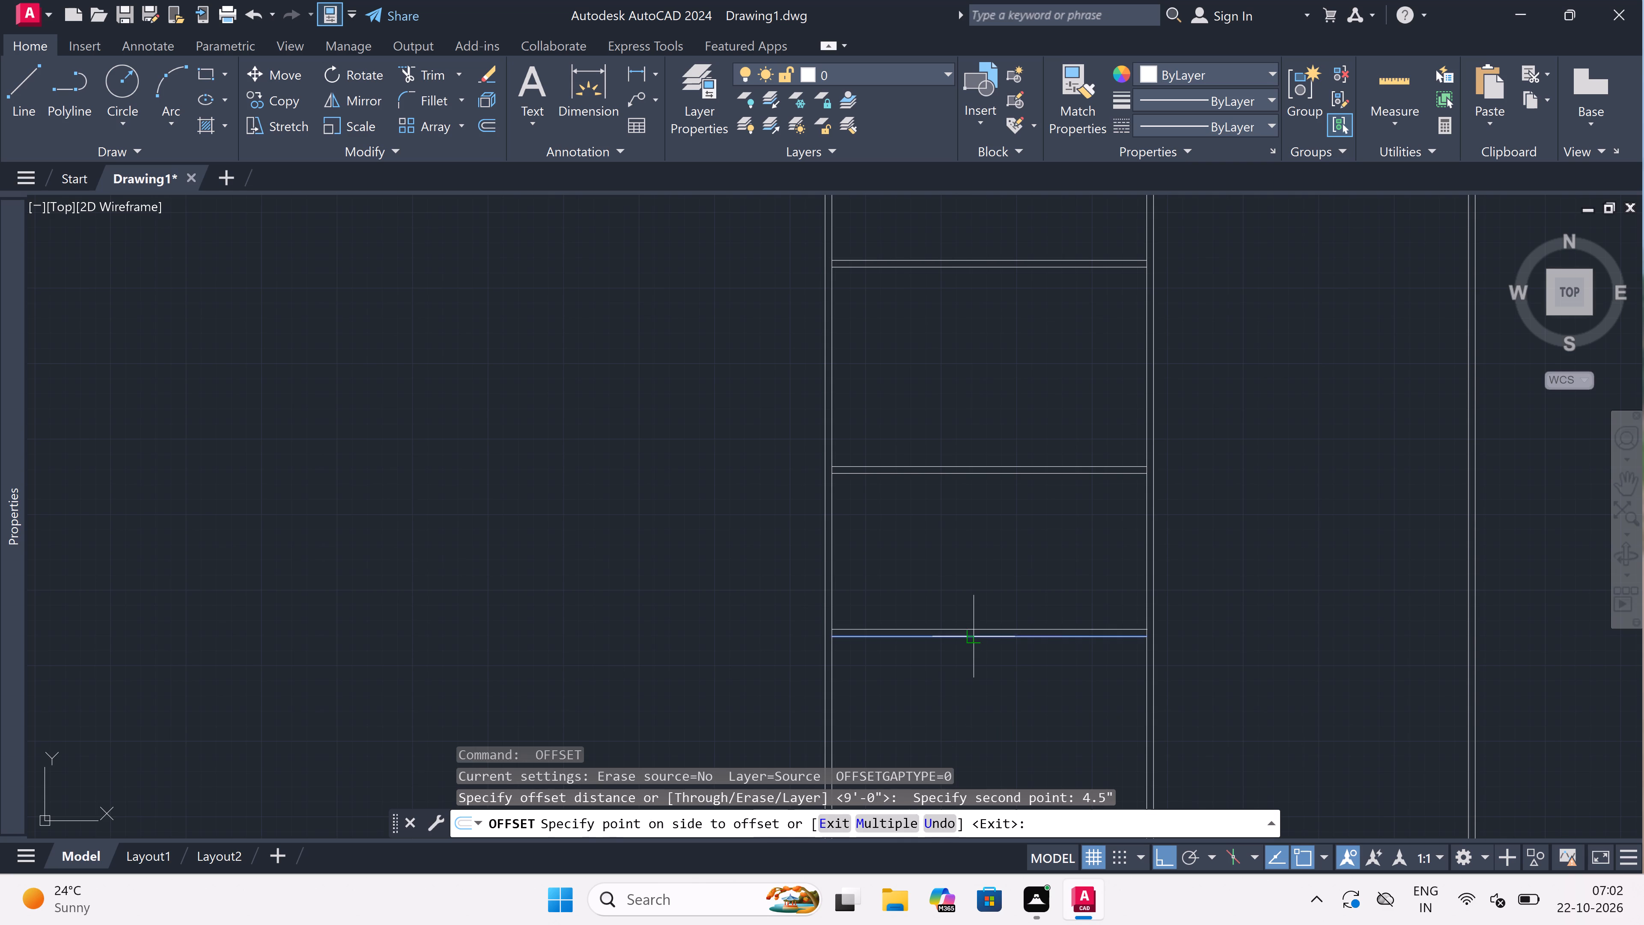
{"action": "left_click", "coordinate": [970, 688]}
{"action": "key", "text": "Escape"}
Offset the lower line of the left room's fourth cross wall 4' downward.
{"action": "key", "text": "space"}
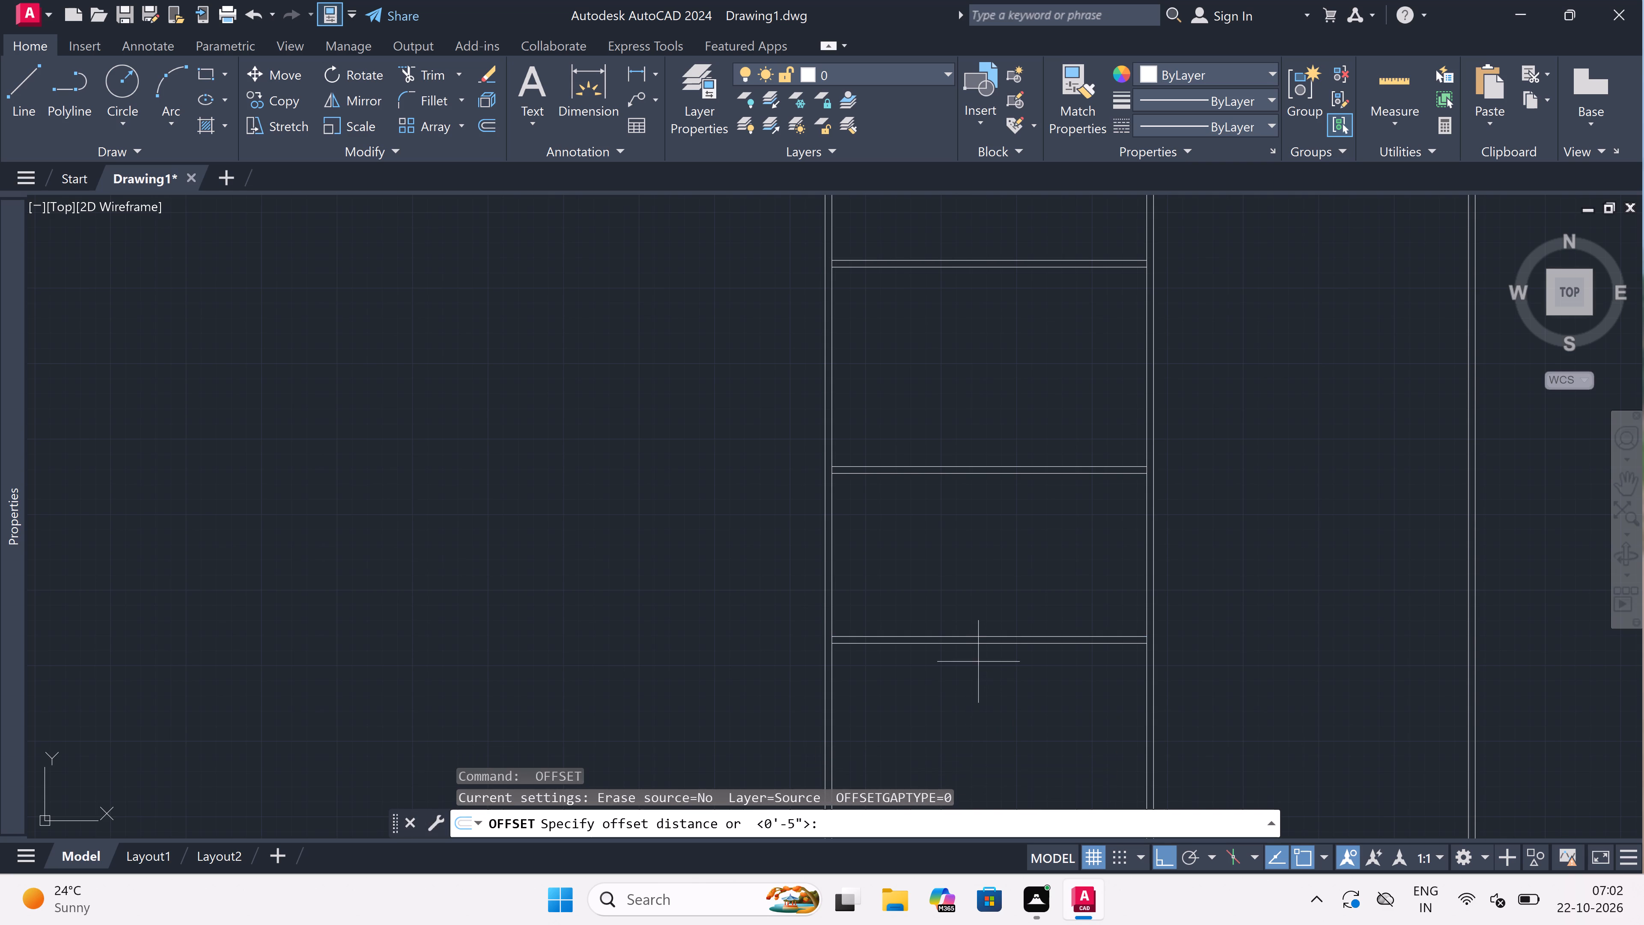
{"action": "left_click", "coordinate": [965, 642]}
{"action": "scroll", "coordinate": [965, 642], "scroll_direction": "down", "scroll_amount": 2}
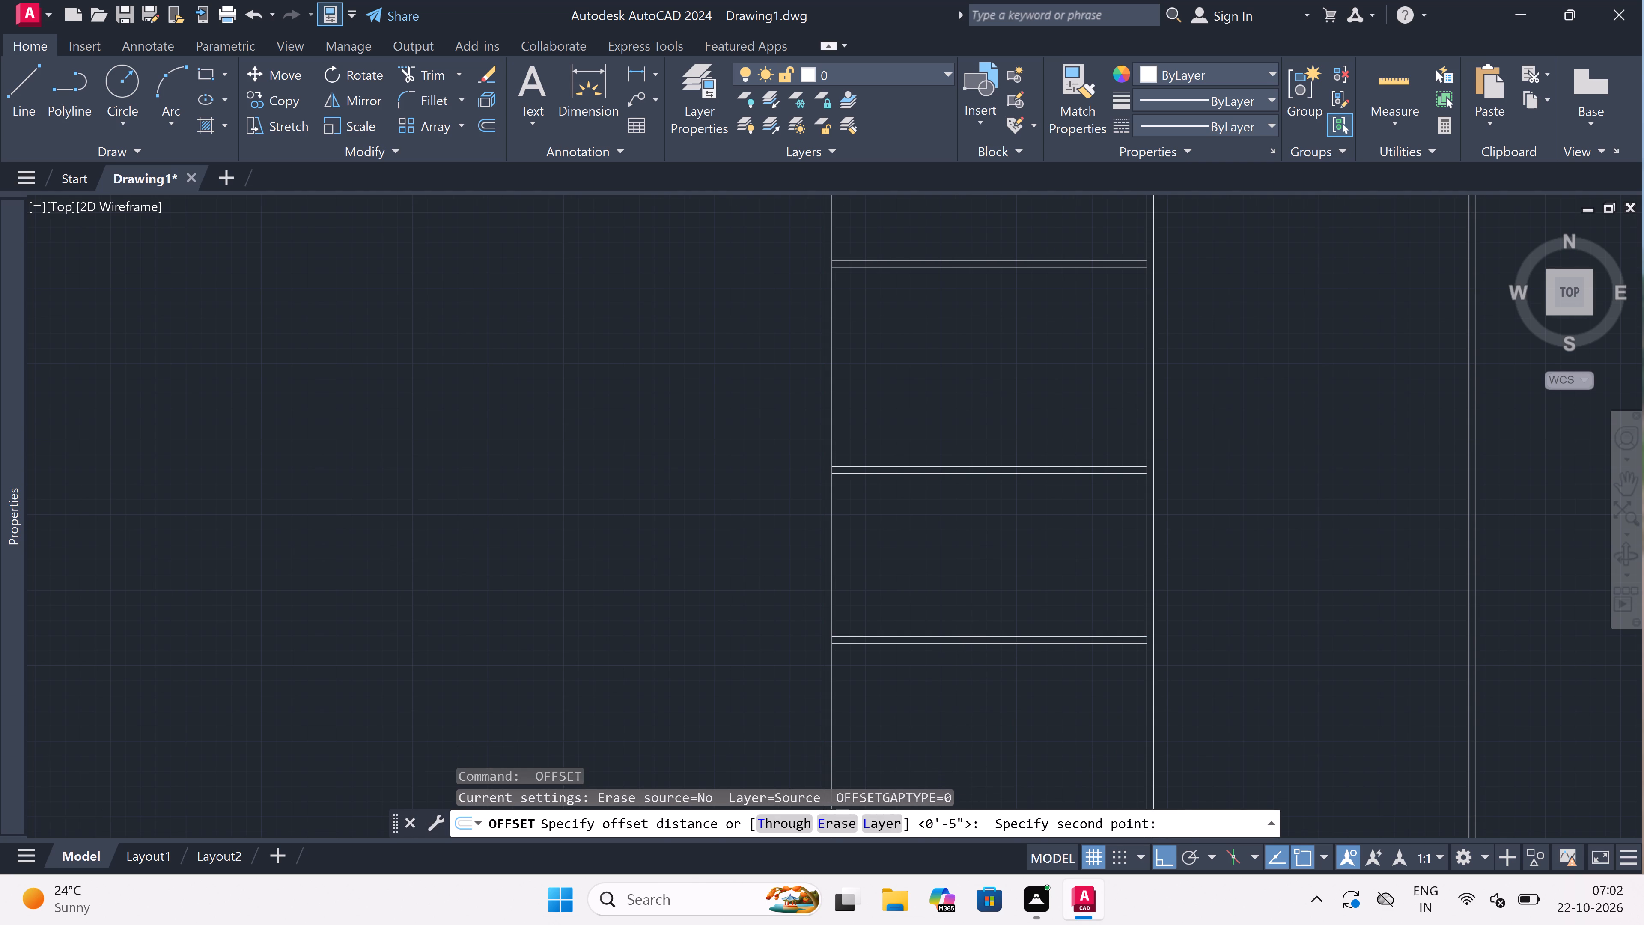
{"action": "scroll", "coordinate": [965, 642], "scroll_direction": "down", "scroll_amount": 1}
{"action": "scroll", "coordinate": [954, 676], "scroll_direction": "up", "scroll_amount": 3}
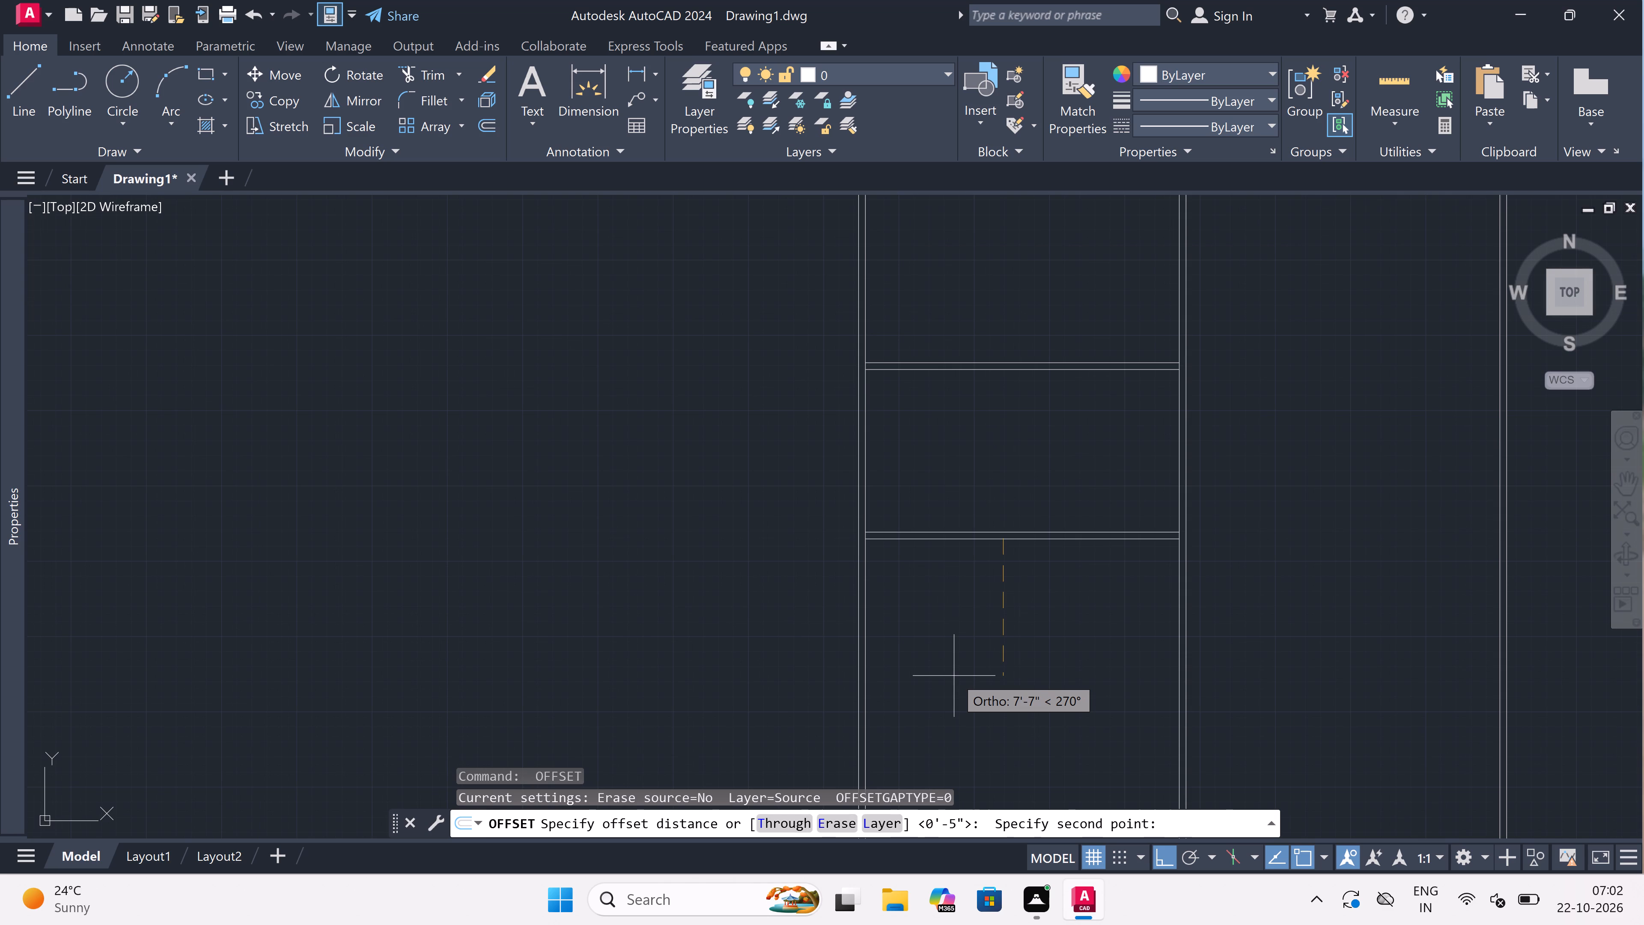
{"action": "scroll", "coordinate": [954, 676], "scroll_direction": "down", "scroll_amount": 2}
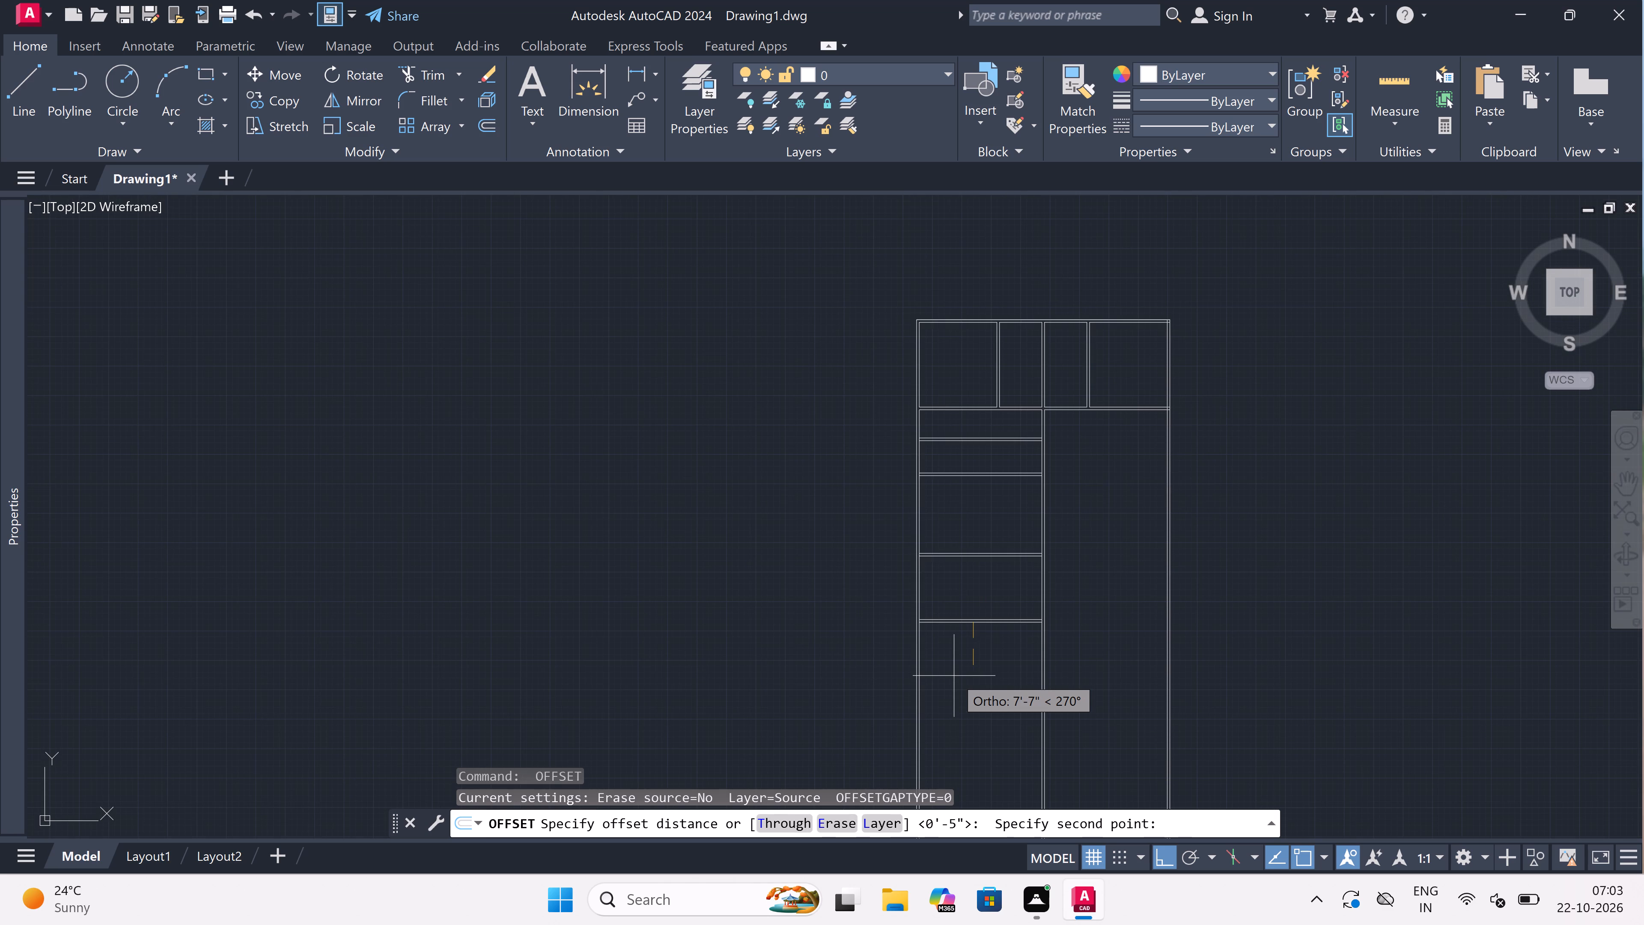
{"action": "type", "text": "4'"}
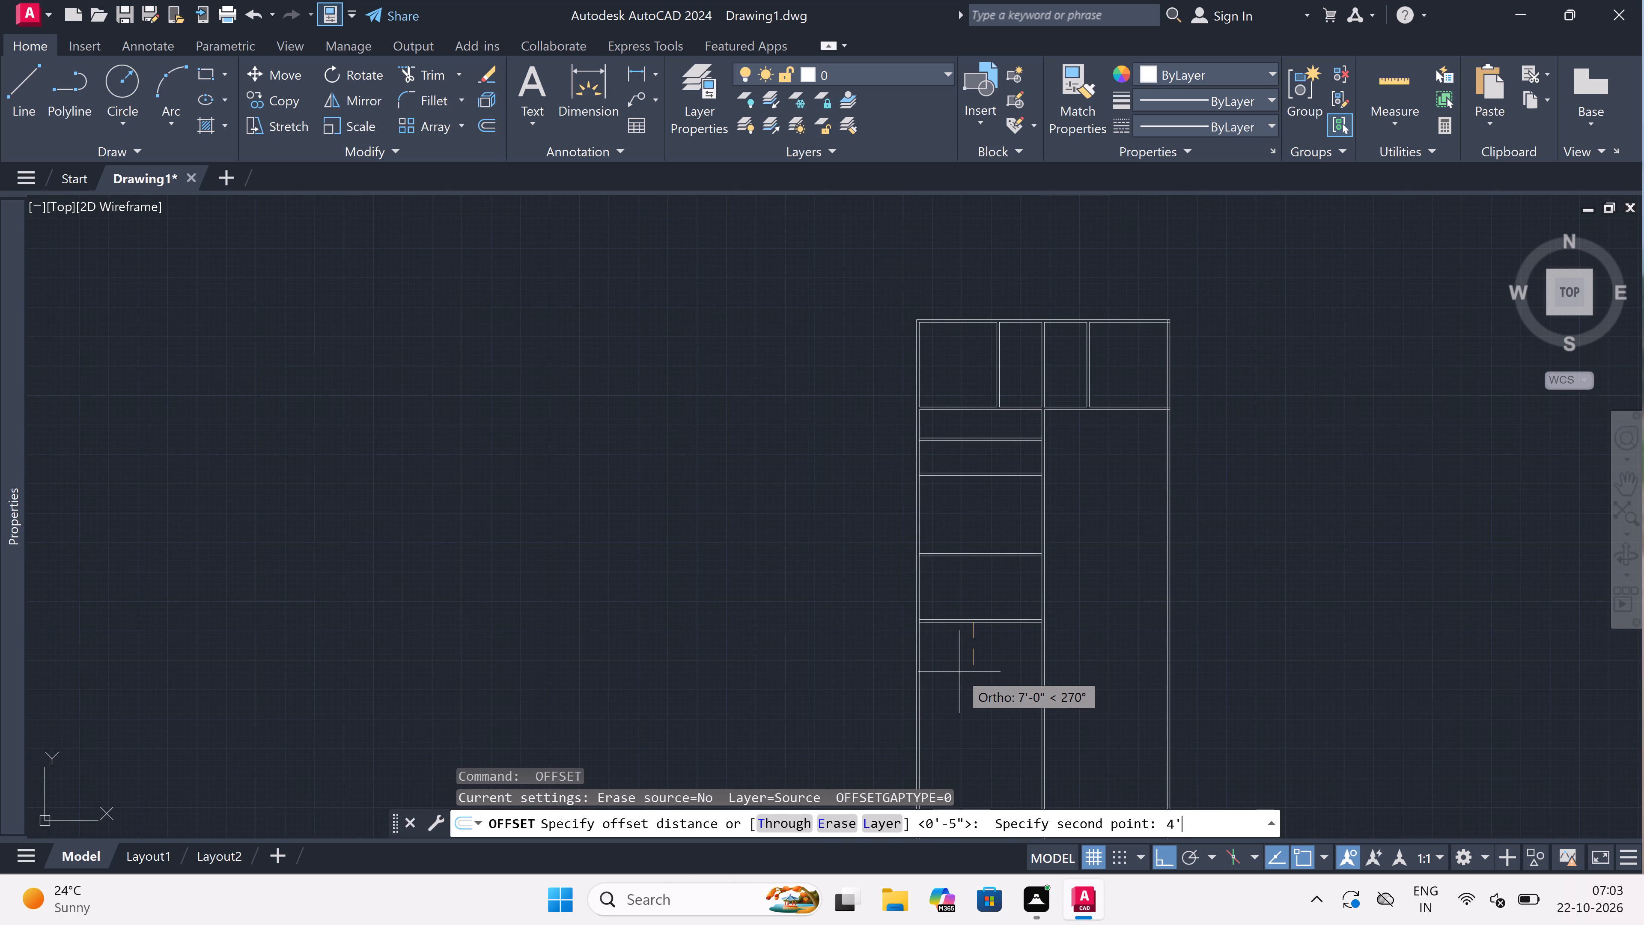
{"action": "key", "text": "space"}
{"action": "scroll", "coordinate": [983, 650], "scroll_direction": "up", "scroll_amount": 2}
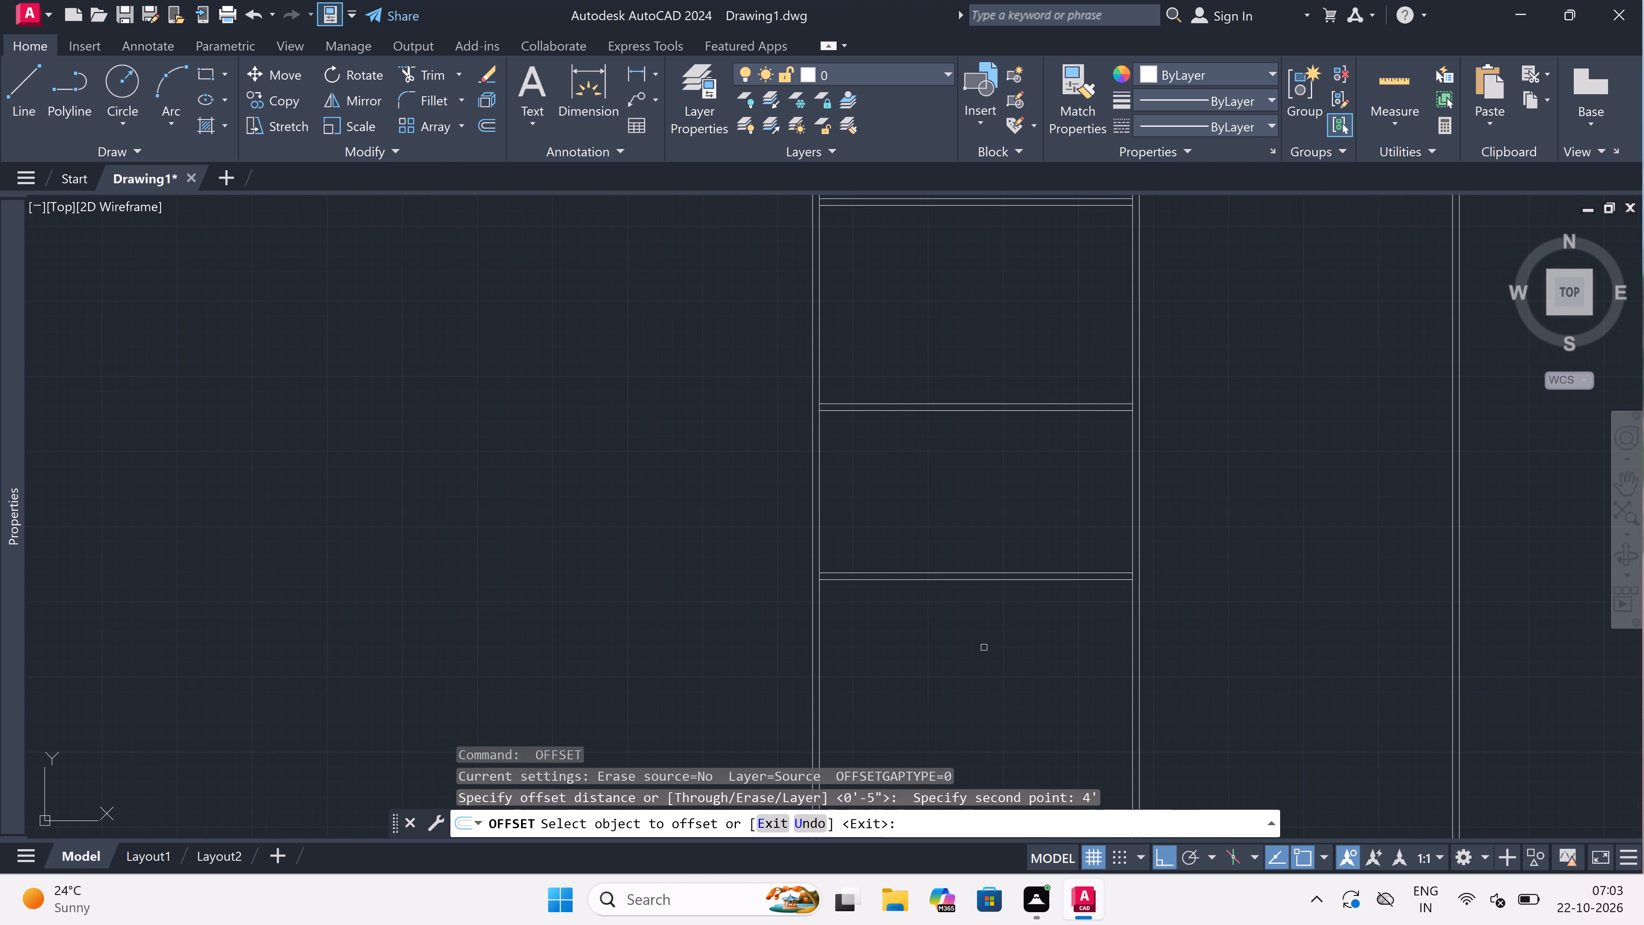
{"action": "left_click_drag", "start_coordinate": [957, 581], "coordinate": [961, 589]}
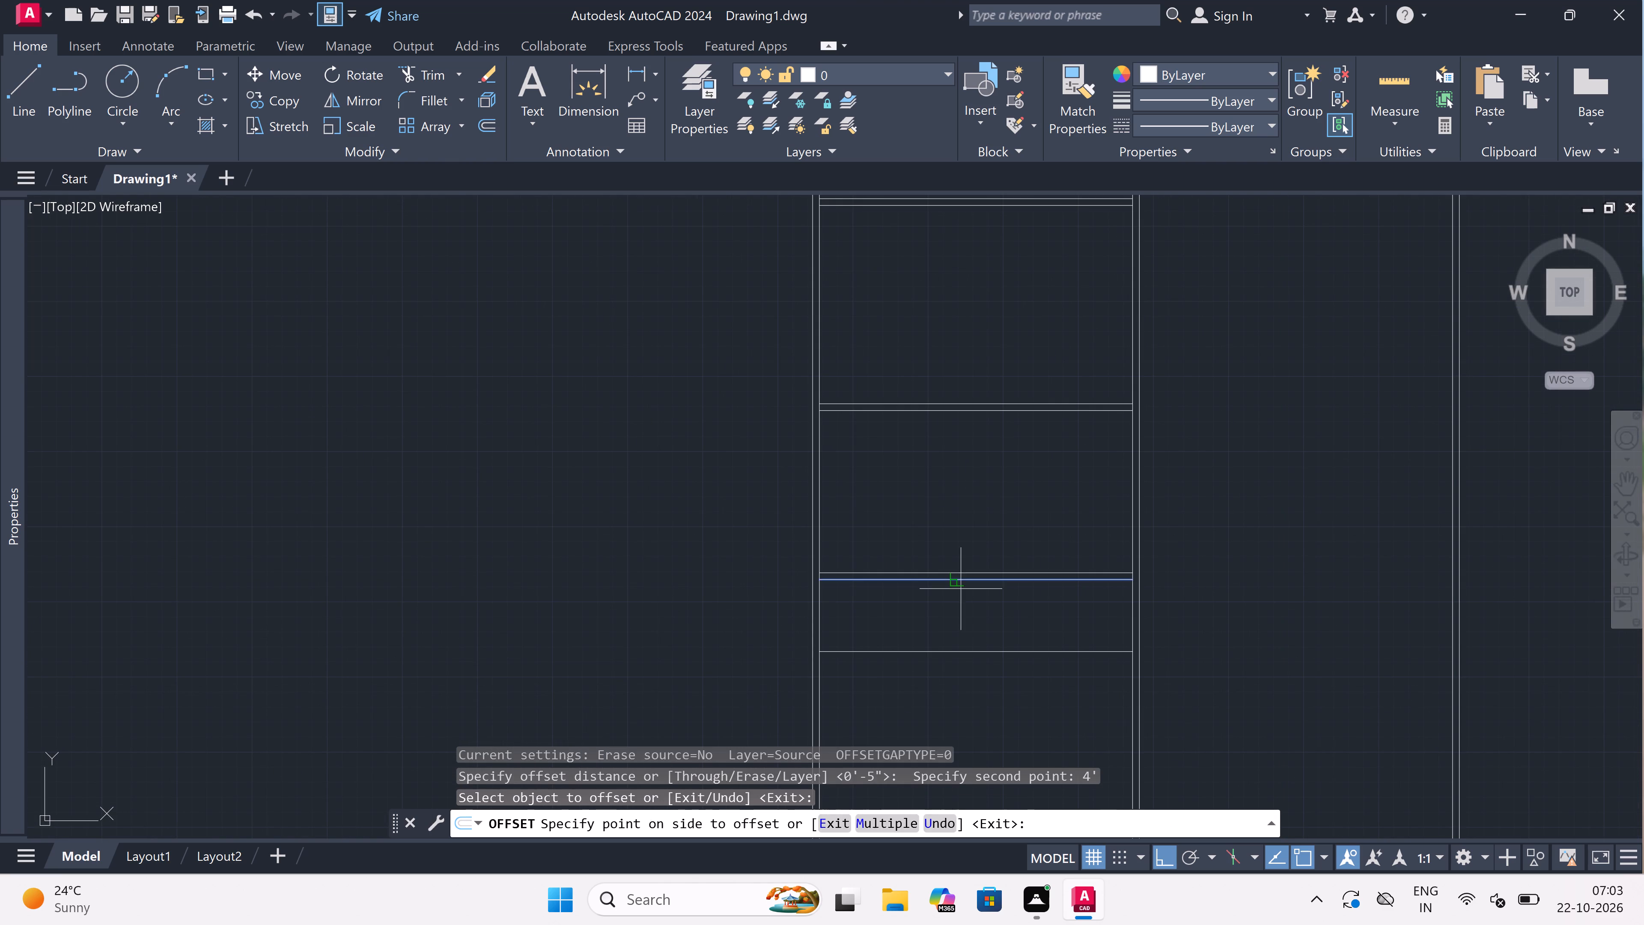
{"action": "left_click", "coordinate": [961, 647]}
{"action": "key", "text": "Escape"}
Offset the lowest horizontal line in the left room 4.5" downward to form the fifth cross wall.
{"action": "key", "text": "space"}
{"action": "left_click", "coordinate": [962, 647]}
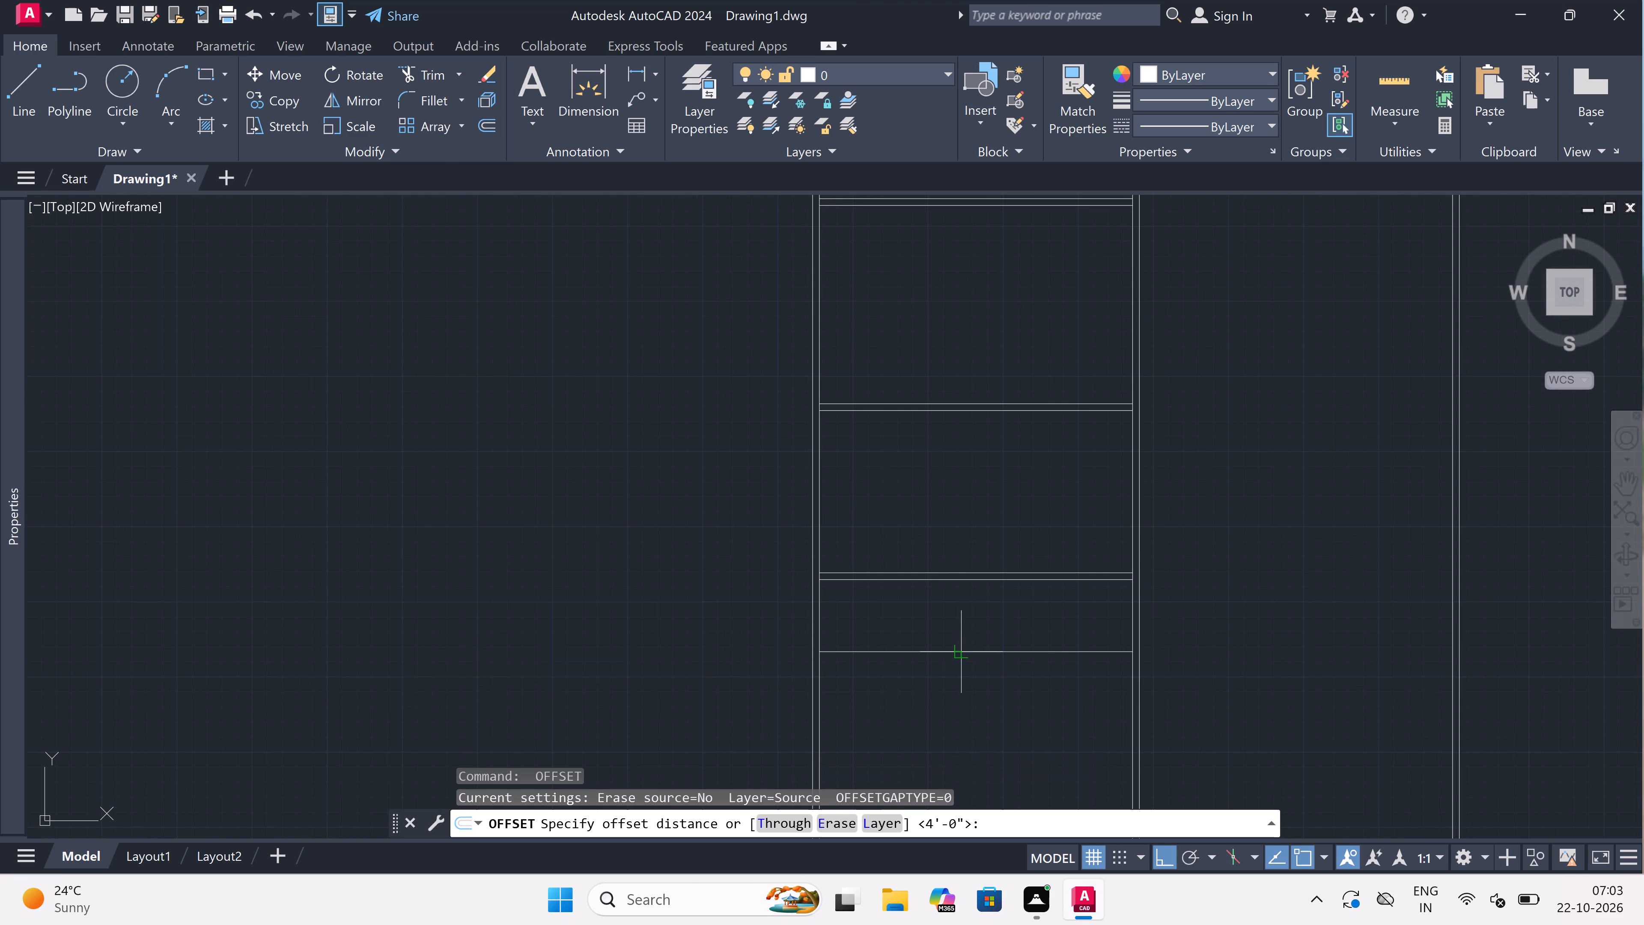
{"action": "type", "text": "4.5\""}
{"action": "key", "text": "space"}
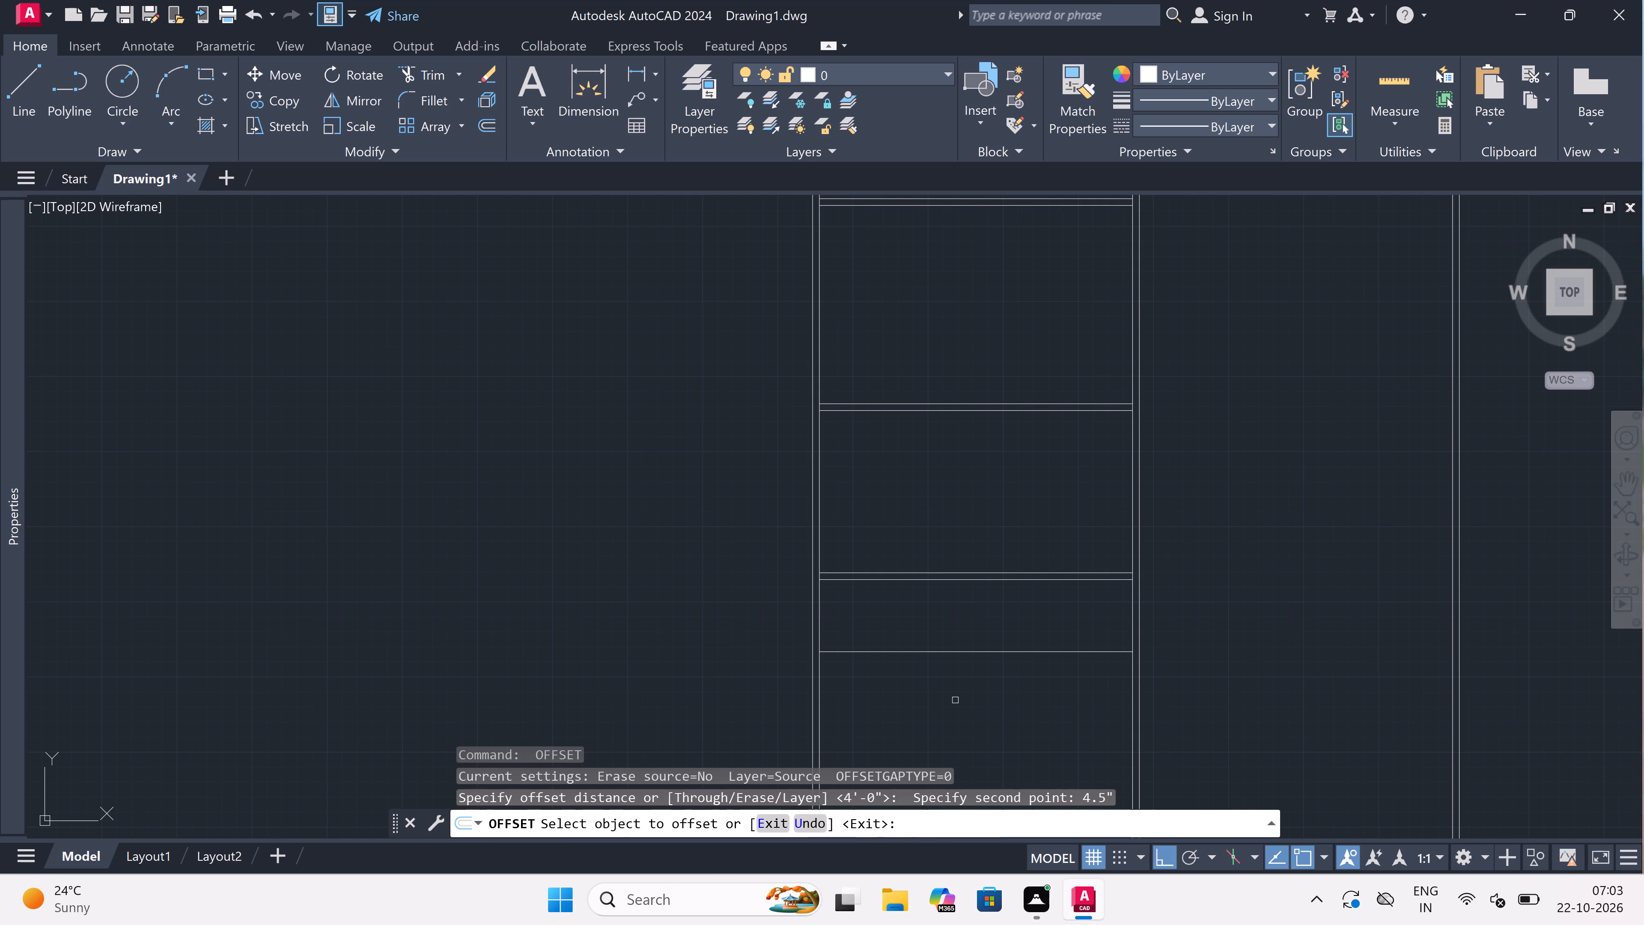
{"action": "left_click", "coordinate": [928, 653]}
{"action": "left_click", "coordinate": [916, 722]}
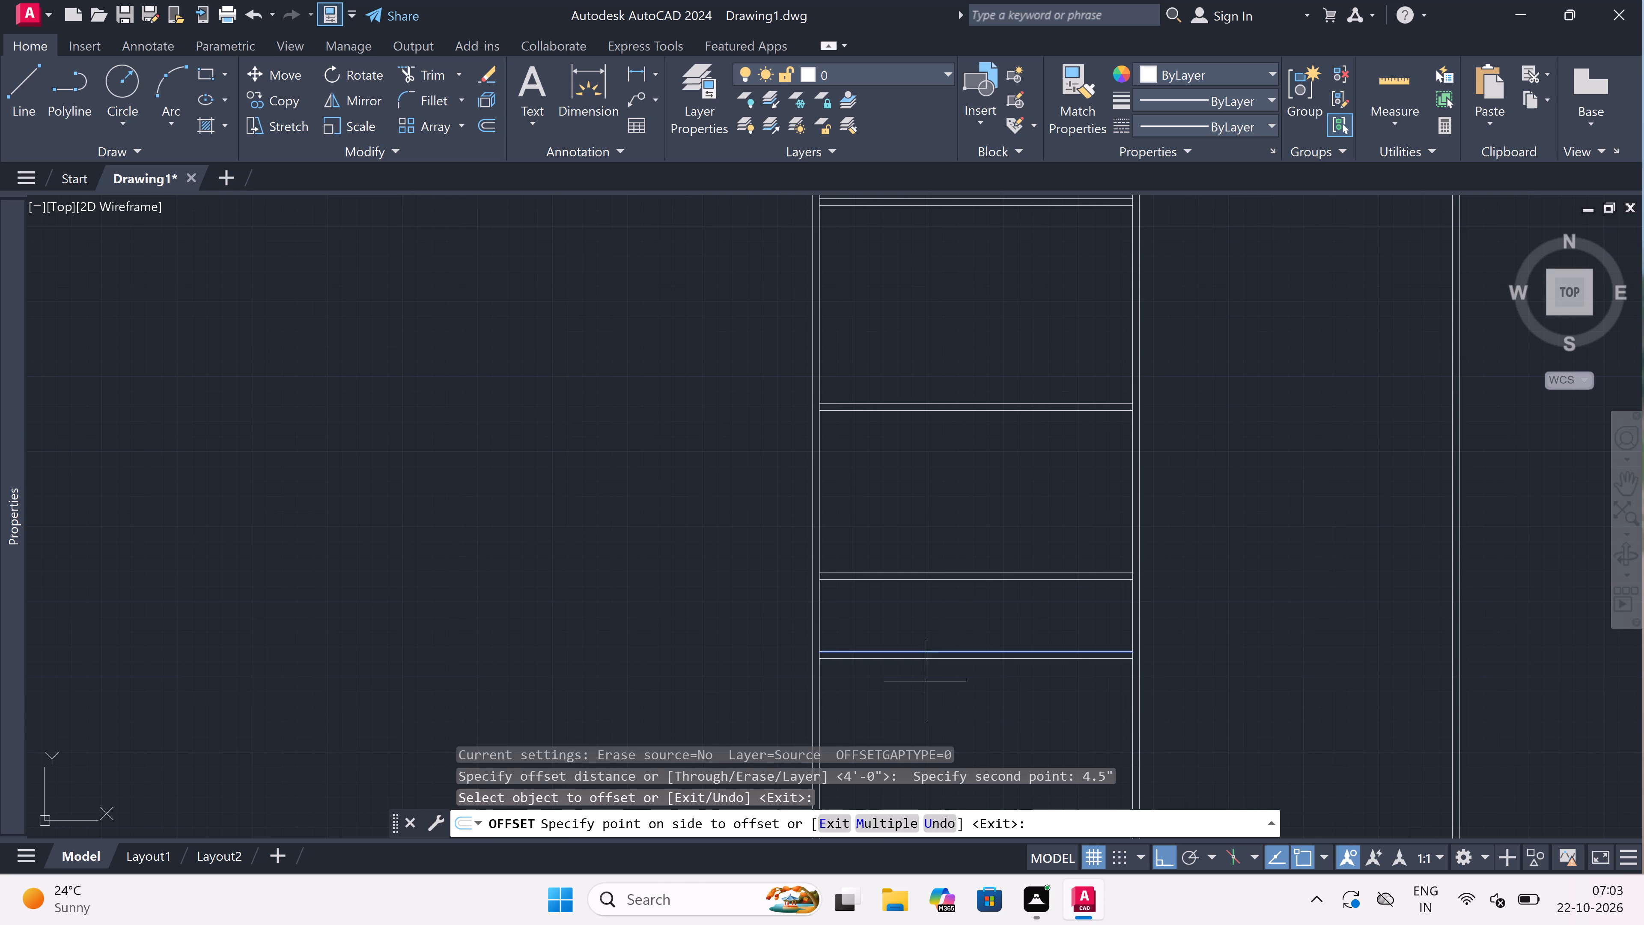
{"action": "key", "text": "Escape"}
Offset the lower line of the left room's fifth cross wall 10' downward.
{"action": "scroll", "coordinate": [966, 645], "scroll_direction": "down", "scroll_amount": 3}
{"action": "scroll", "coordinate": [962, 651], "scroll_direction": "up", "scroll_amount": 2}
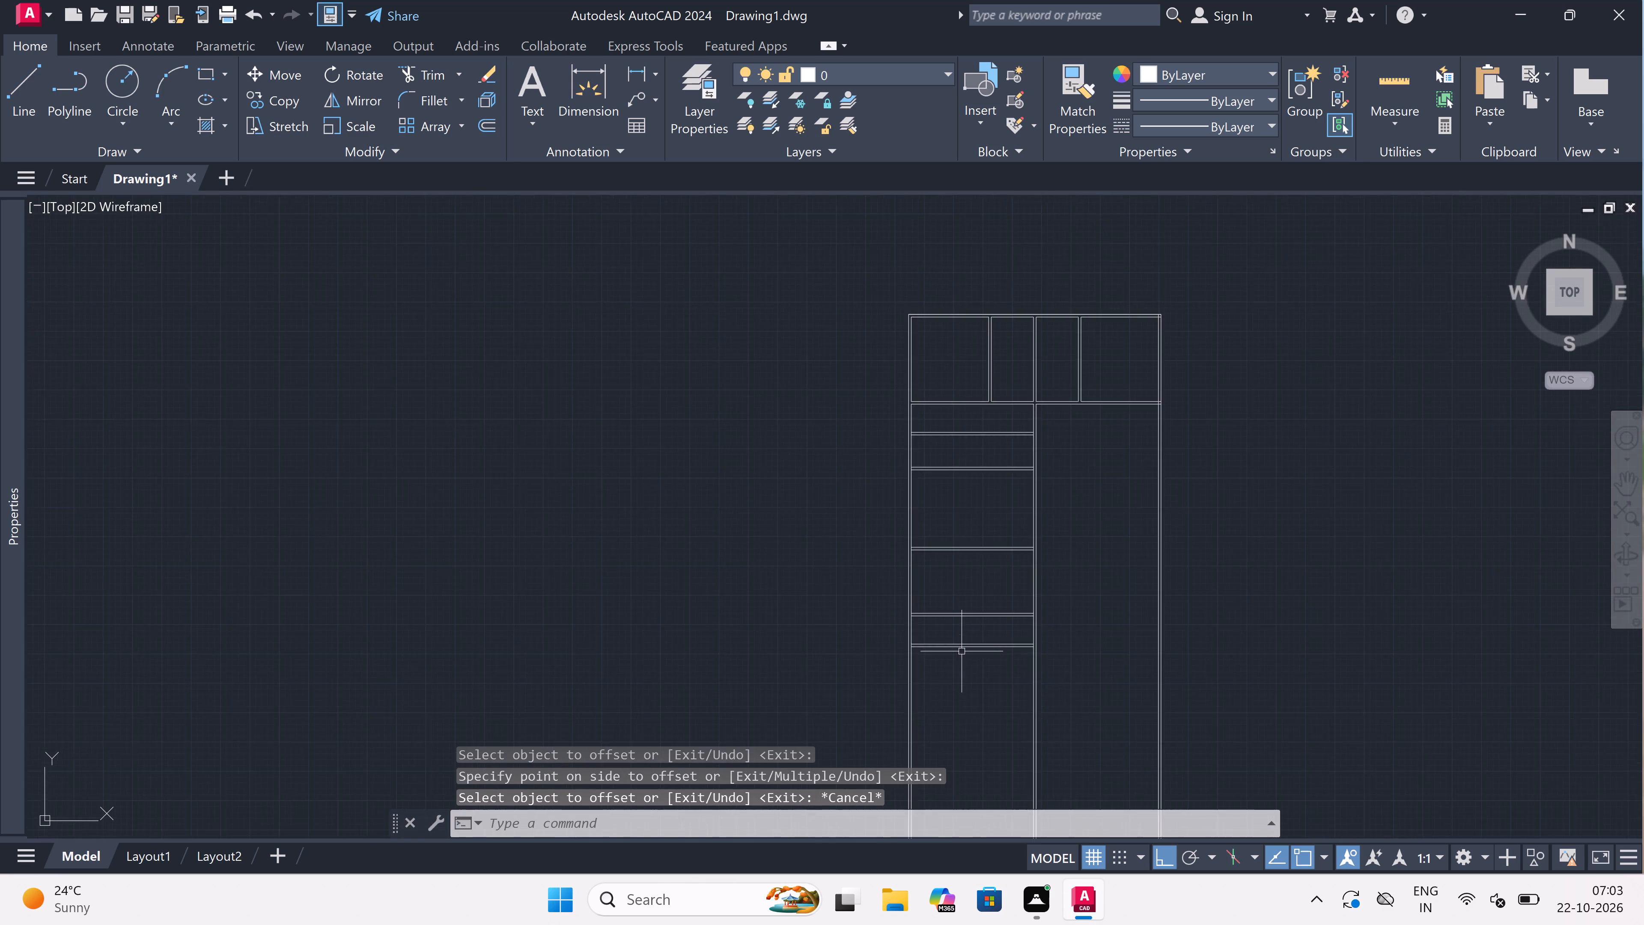
{"action": "scroll", "coordinate": [962, 651], "scroll_direction": "up", "scroll_amount": 2}
{"action": "key", "text": "space"}
{"action": "left_click_drag", "start_coordinate": [962, 646], "coordinate": [962, 665]}
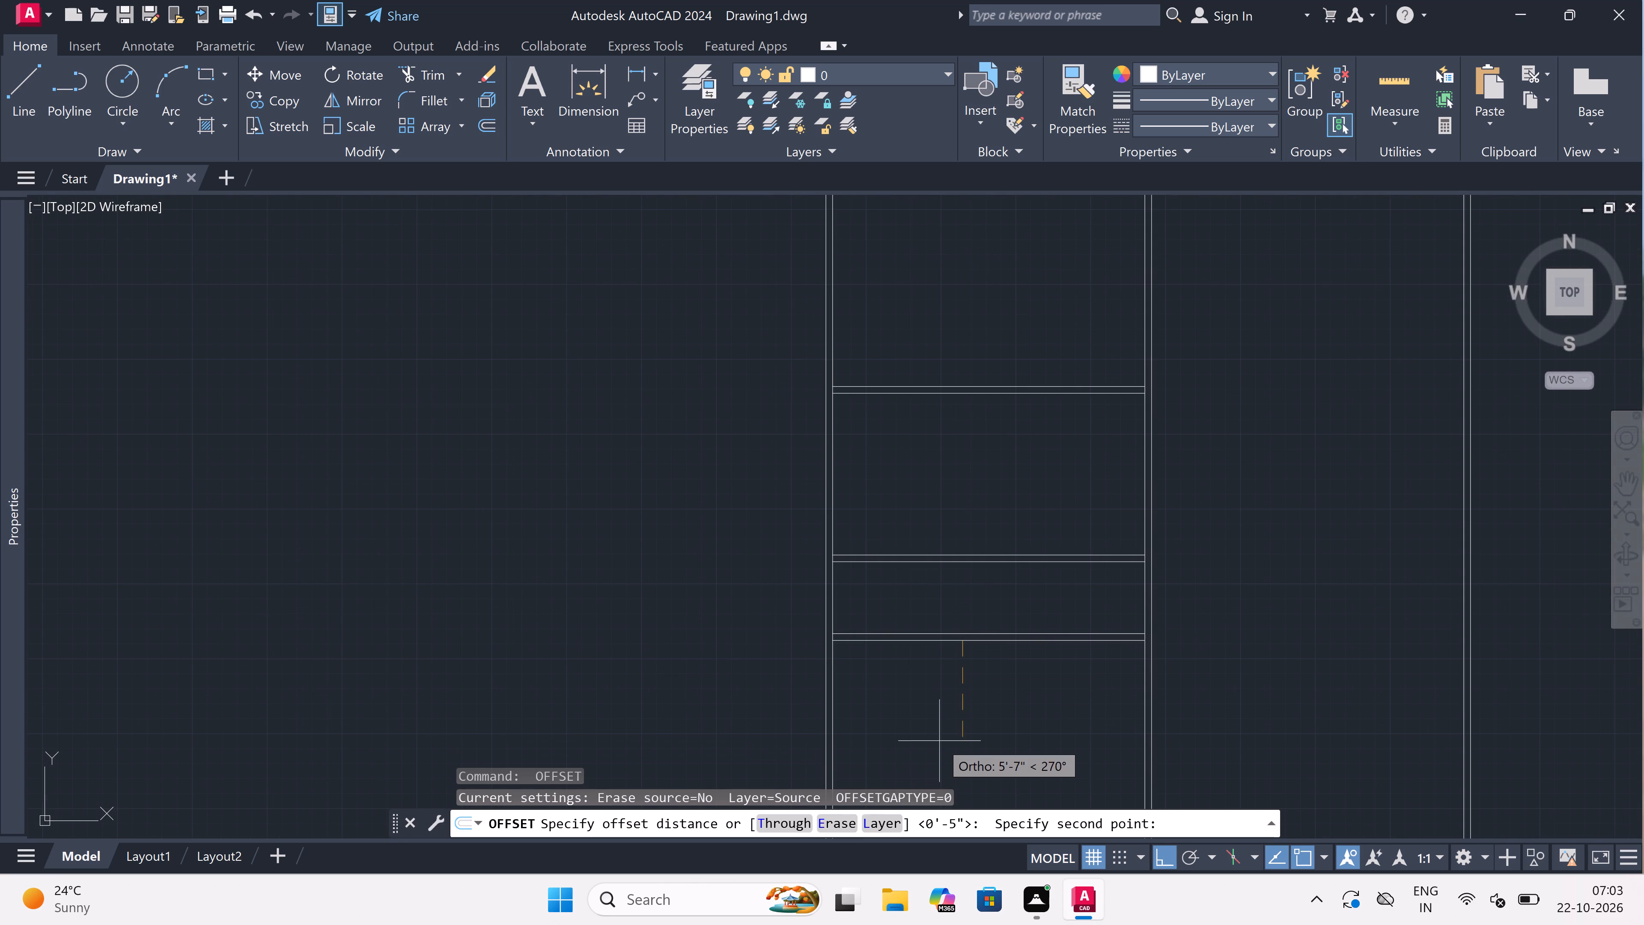
{"action": "scroll", "coordinate": [962, 663], "scroll_direction": "down", "scroll_amount": 3}
{"action": "scroll", "coordinate": [959, 696], "scroll_direction": "up", "scroll_amount": 6}
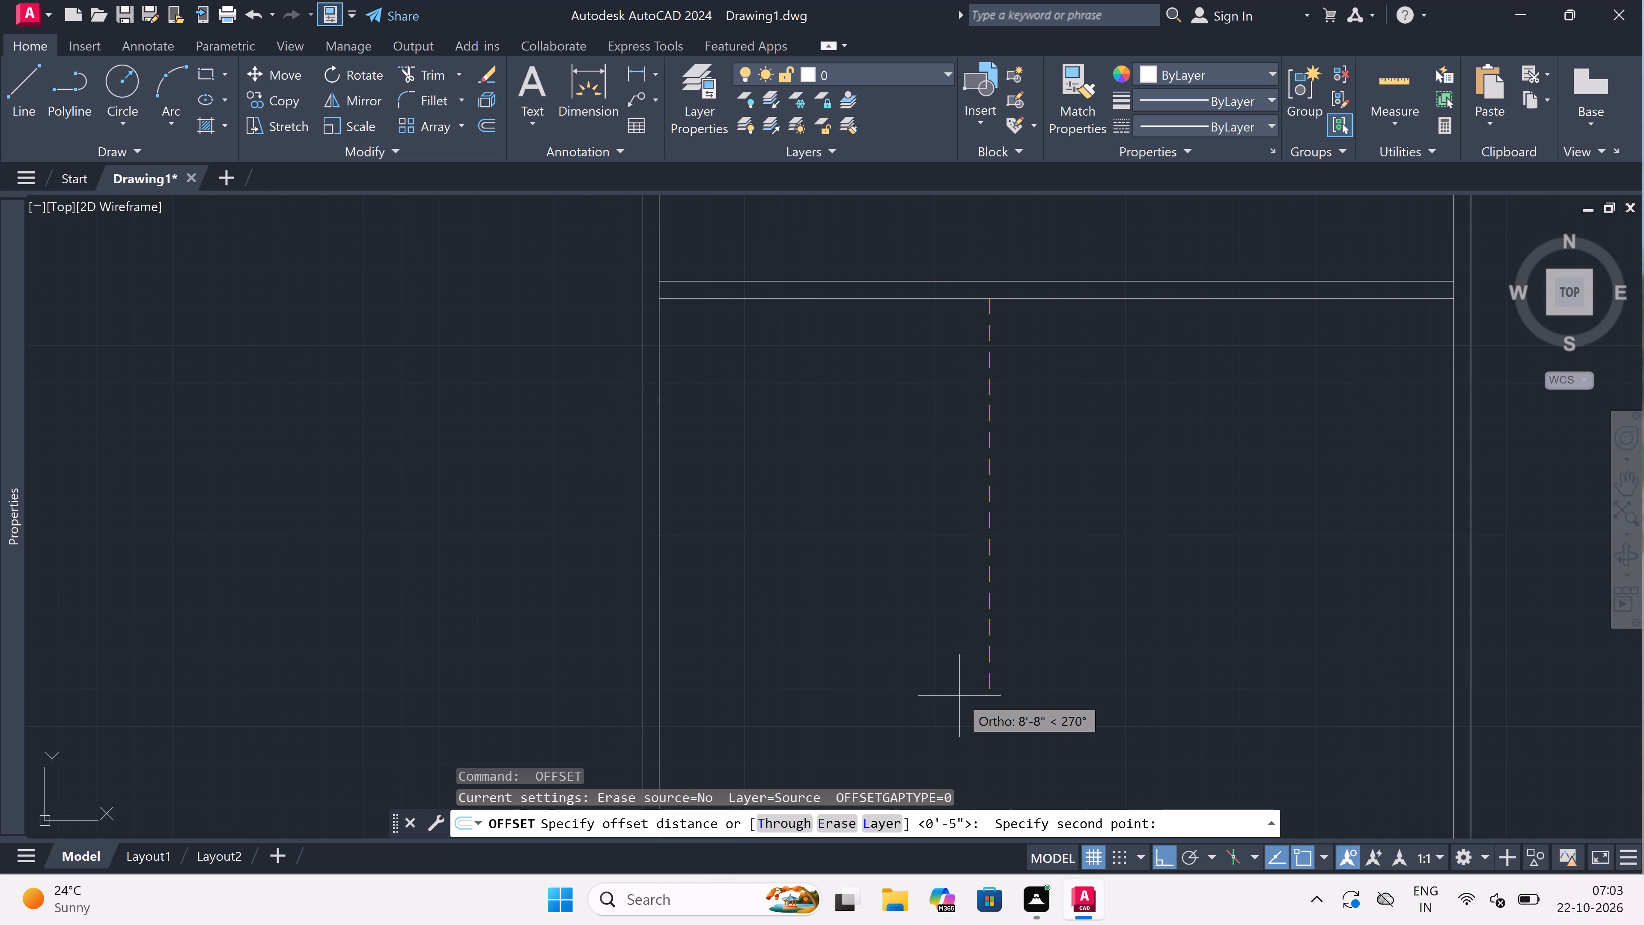
{"action": "scroll", "coordinate": [959, 696], "scroll_direction": "down", "scroll_amount": 1}
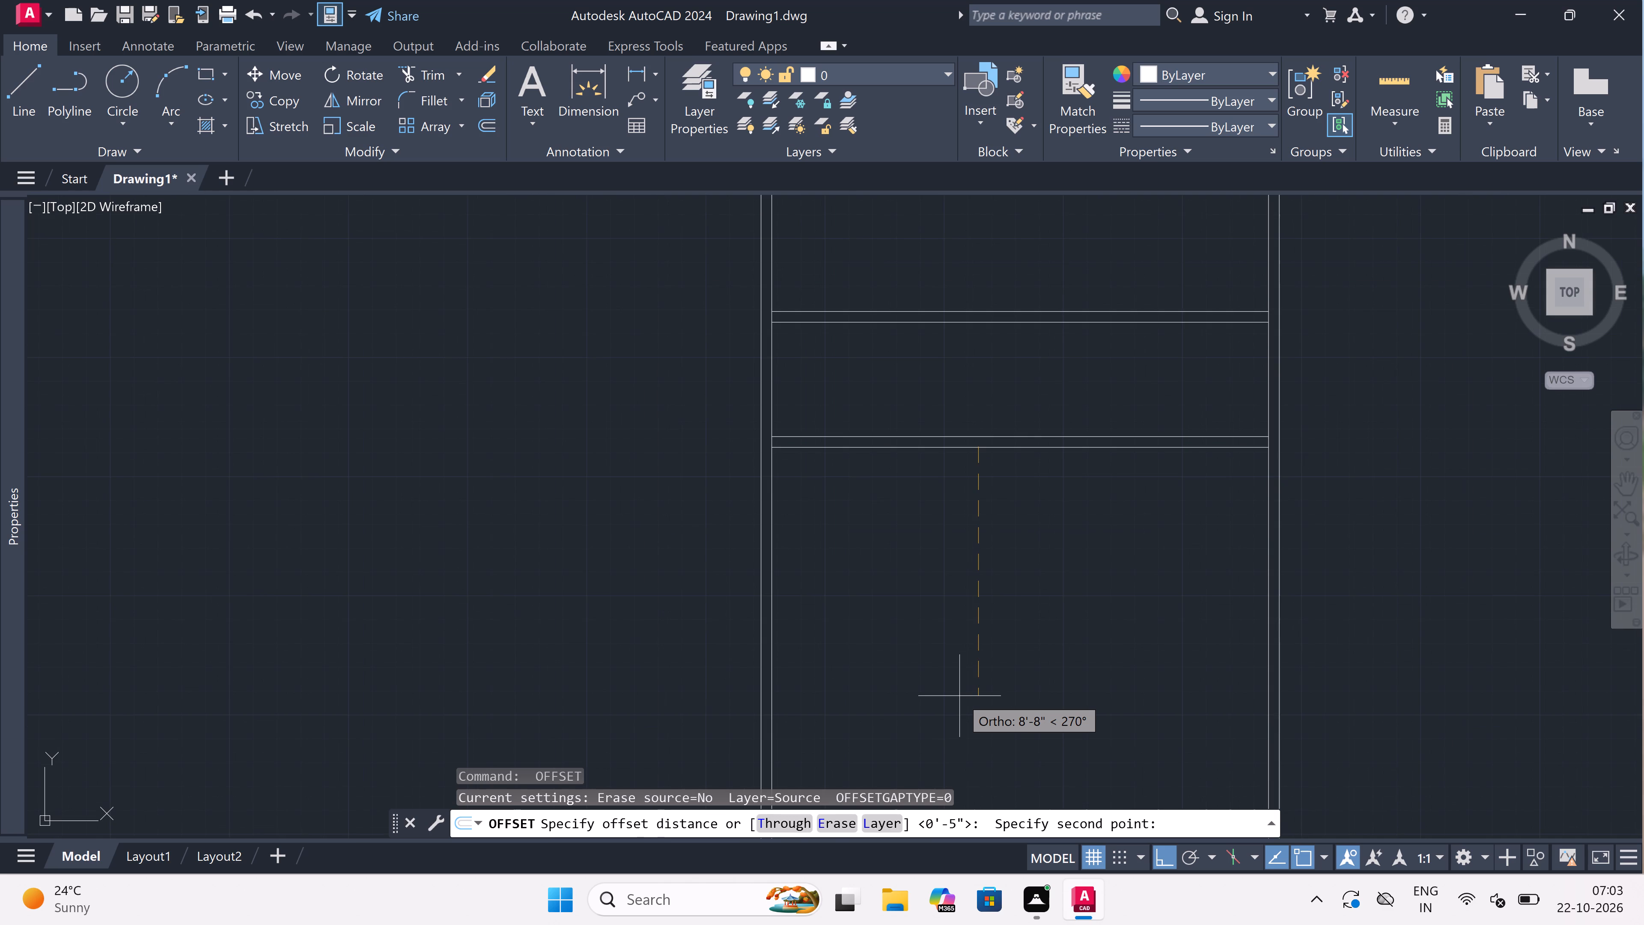
{"action": "scroll", "coordinate": [959, 696], "scroll_direction": "down", "scroll_amount": 1}
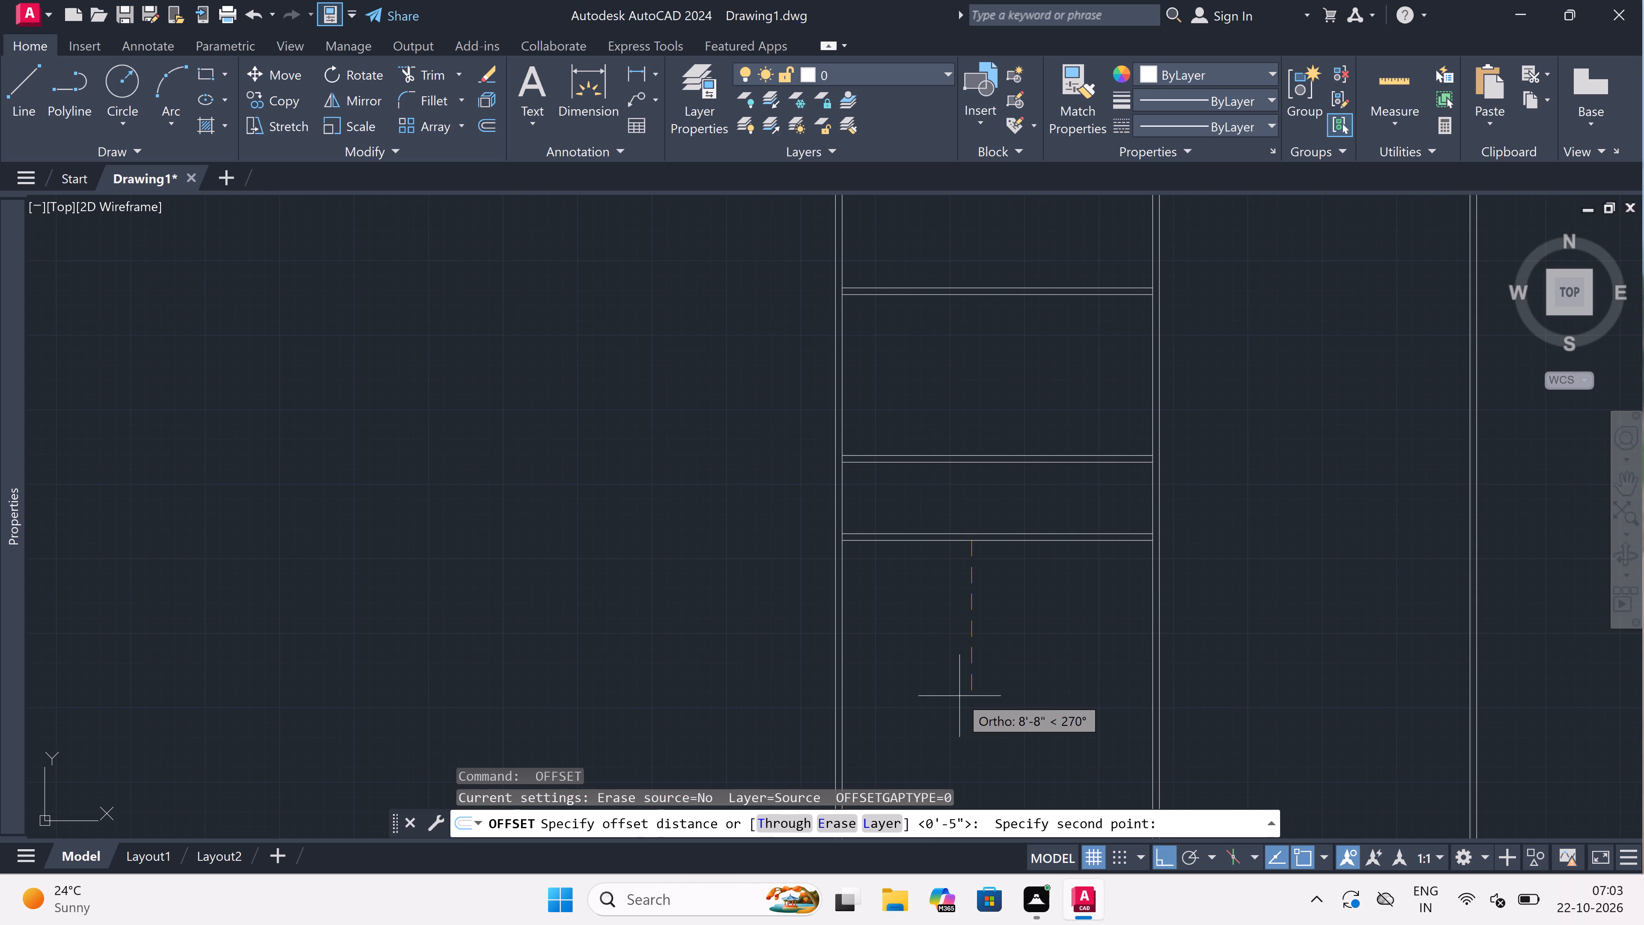
{"action": "type", "text": "10'"}
{"action": "key", "text": "space"}
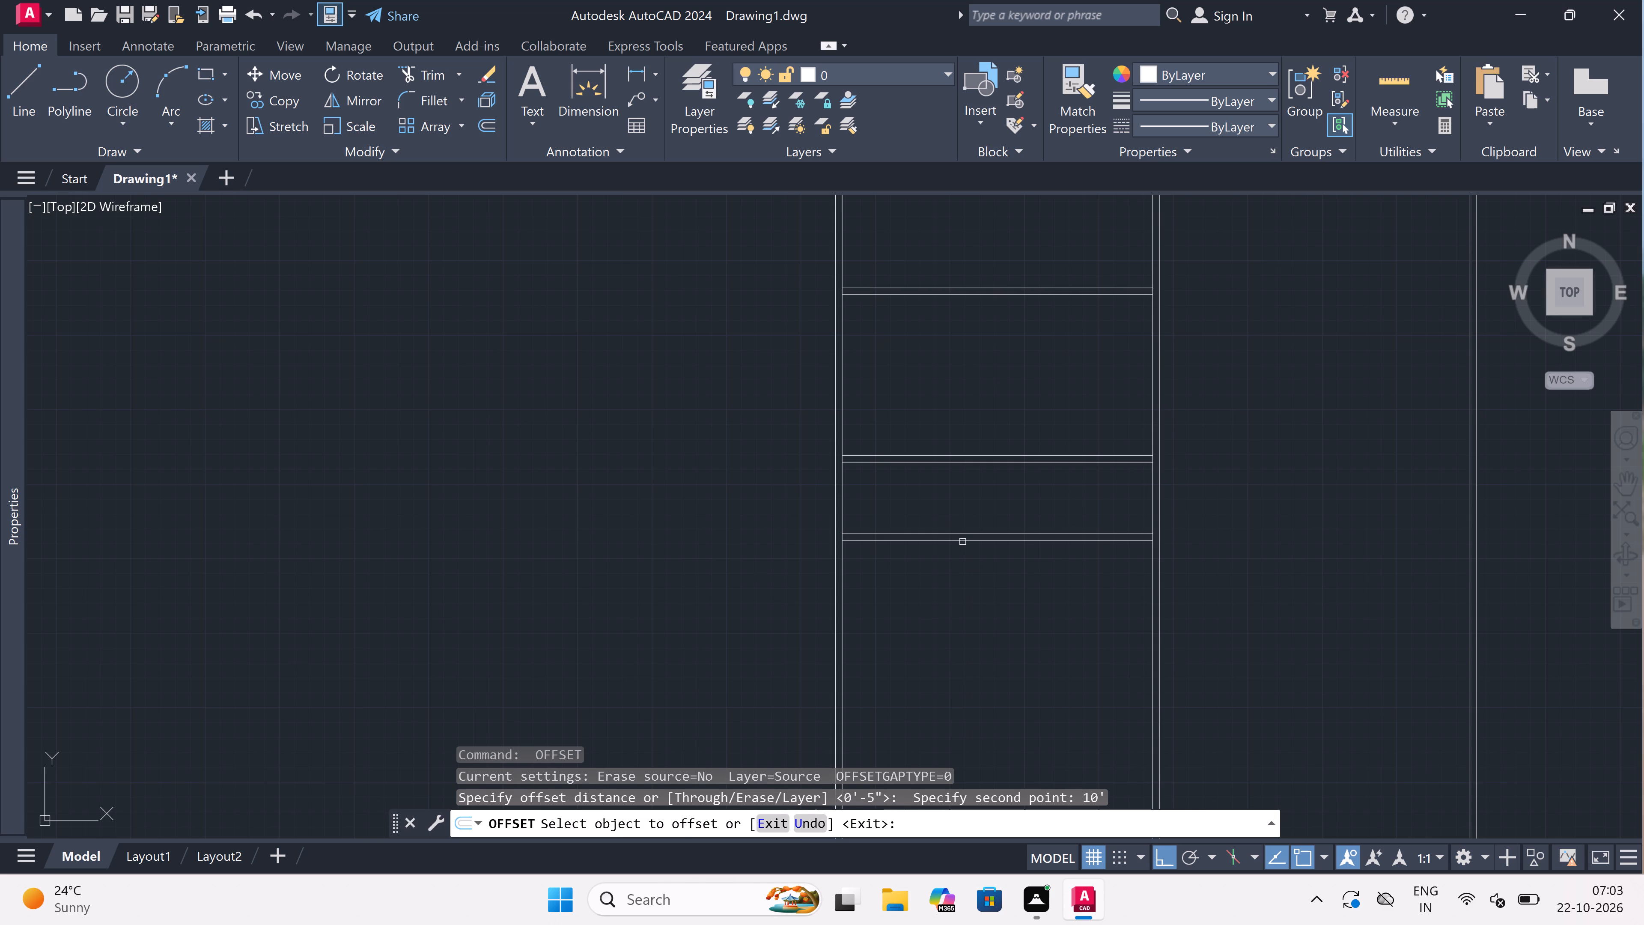
{"action": "left_click_drag", "start_coordinate": [962, 542], "coordinate": [962, 557]}
{"action": "left_click", "coordinate": [948, 636]}
{"action": "scroll", "coordinate": [949, 633], "scroll_direction": "down", "scroll_amount": 3}
{"action": "key", "text": "Escape"}
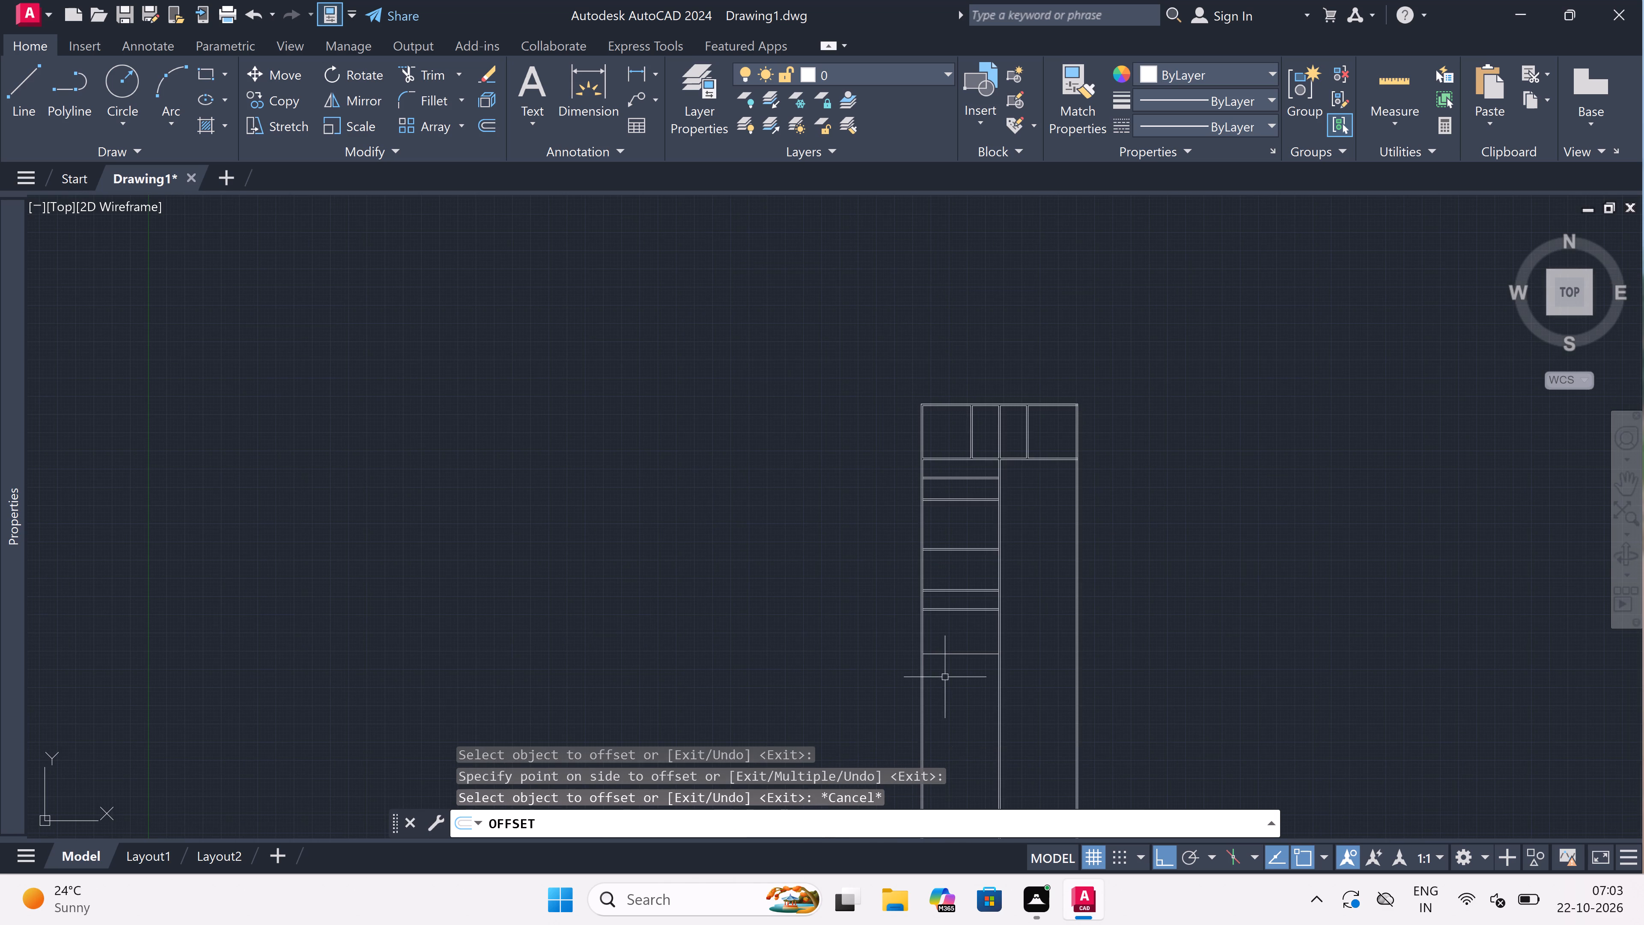
Offset the lowest horizontal line in the left room 4.5" downward to form the sixth cross wall.
{"action": "scroll", "coordinate": [953, 651], "scroll_direction": "up", "scroll_amount": 3}
{"action": "key", "text": "space"}
{"action": "left_click", "coordinate": [953, 659]}
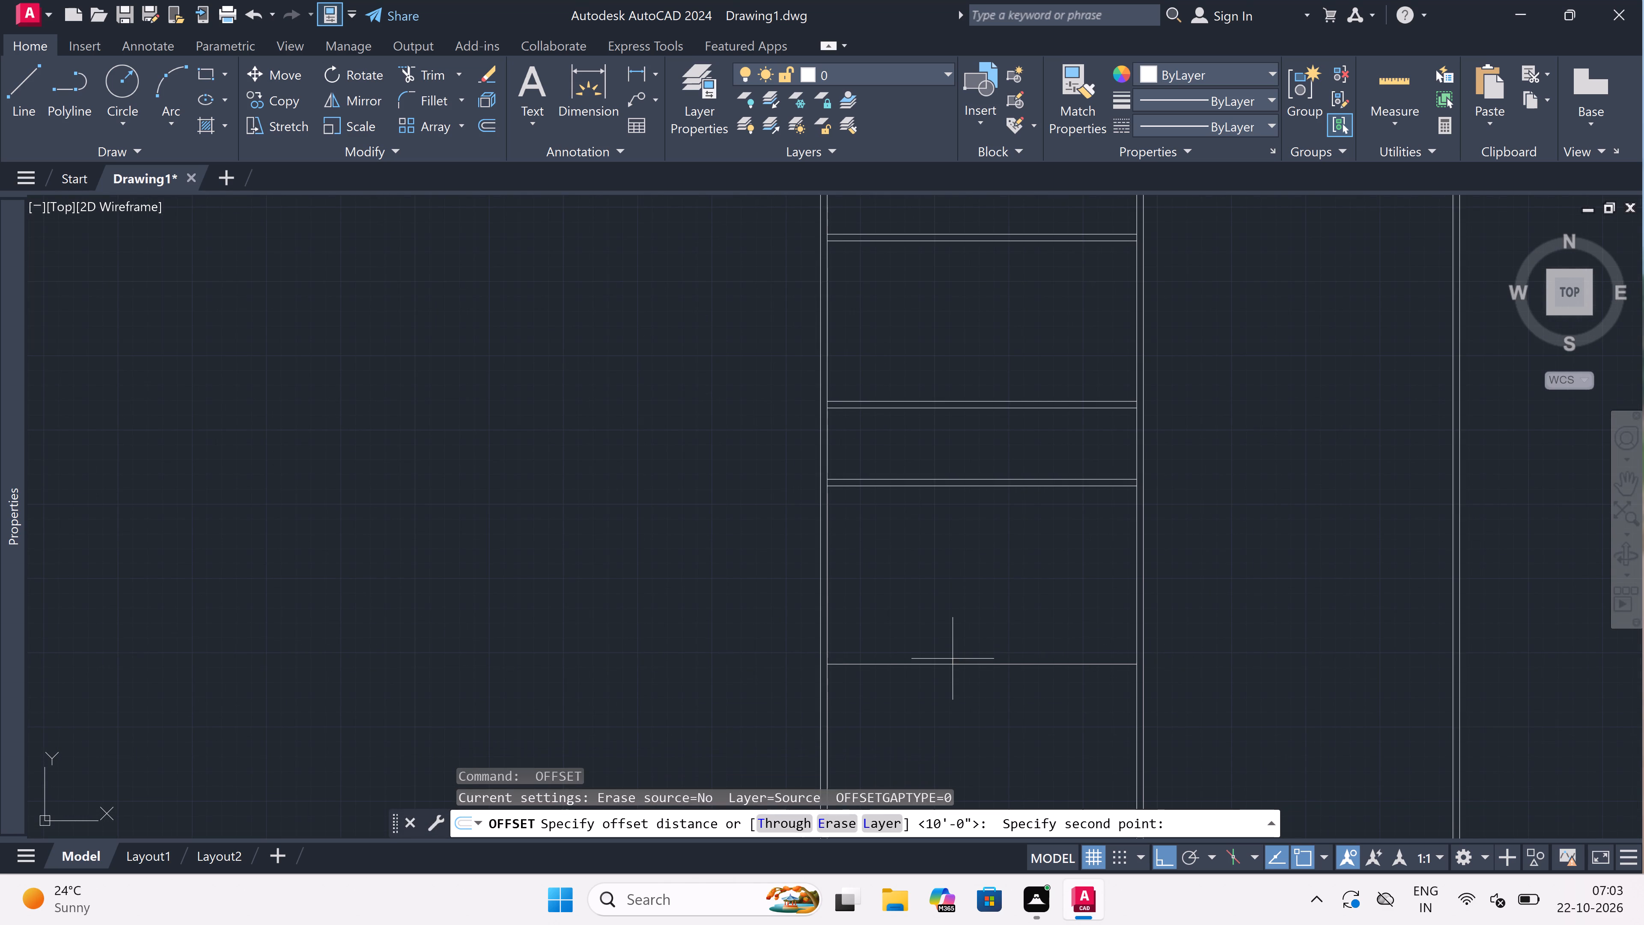
{"action": "type", "text": "4.5"}
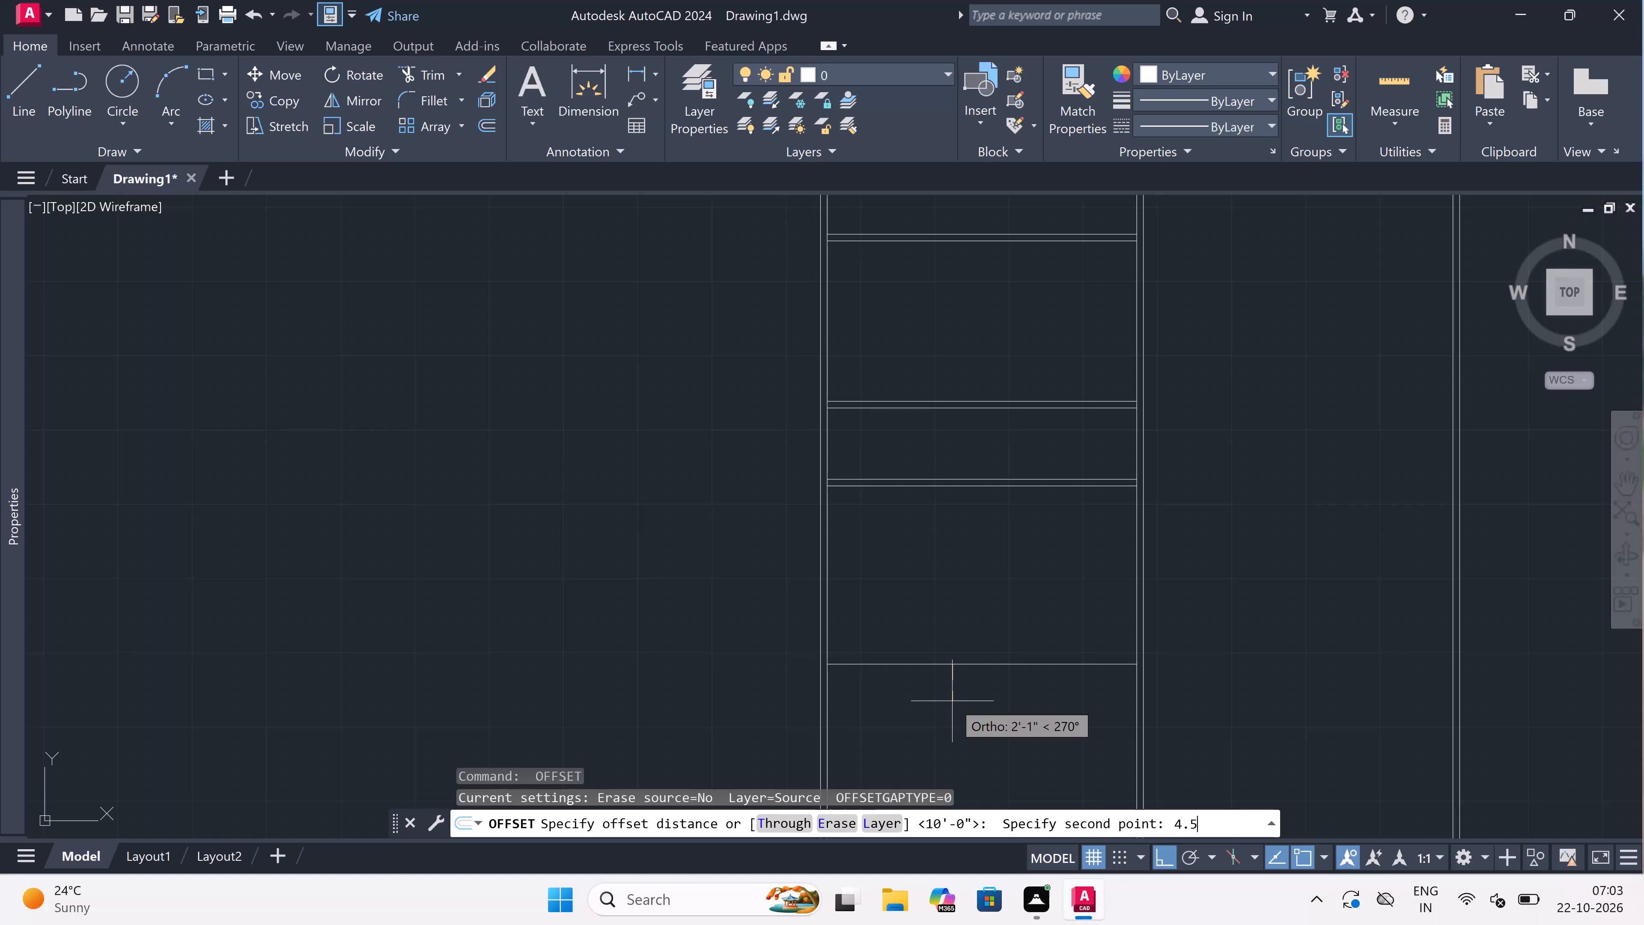
{"action": "type", "text": "\""}
{"action": "key", "text": "space"}
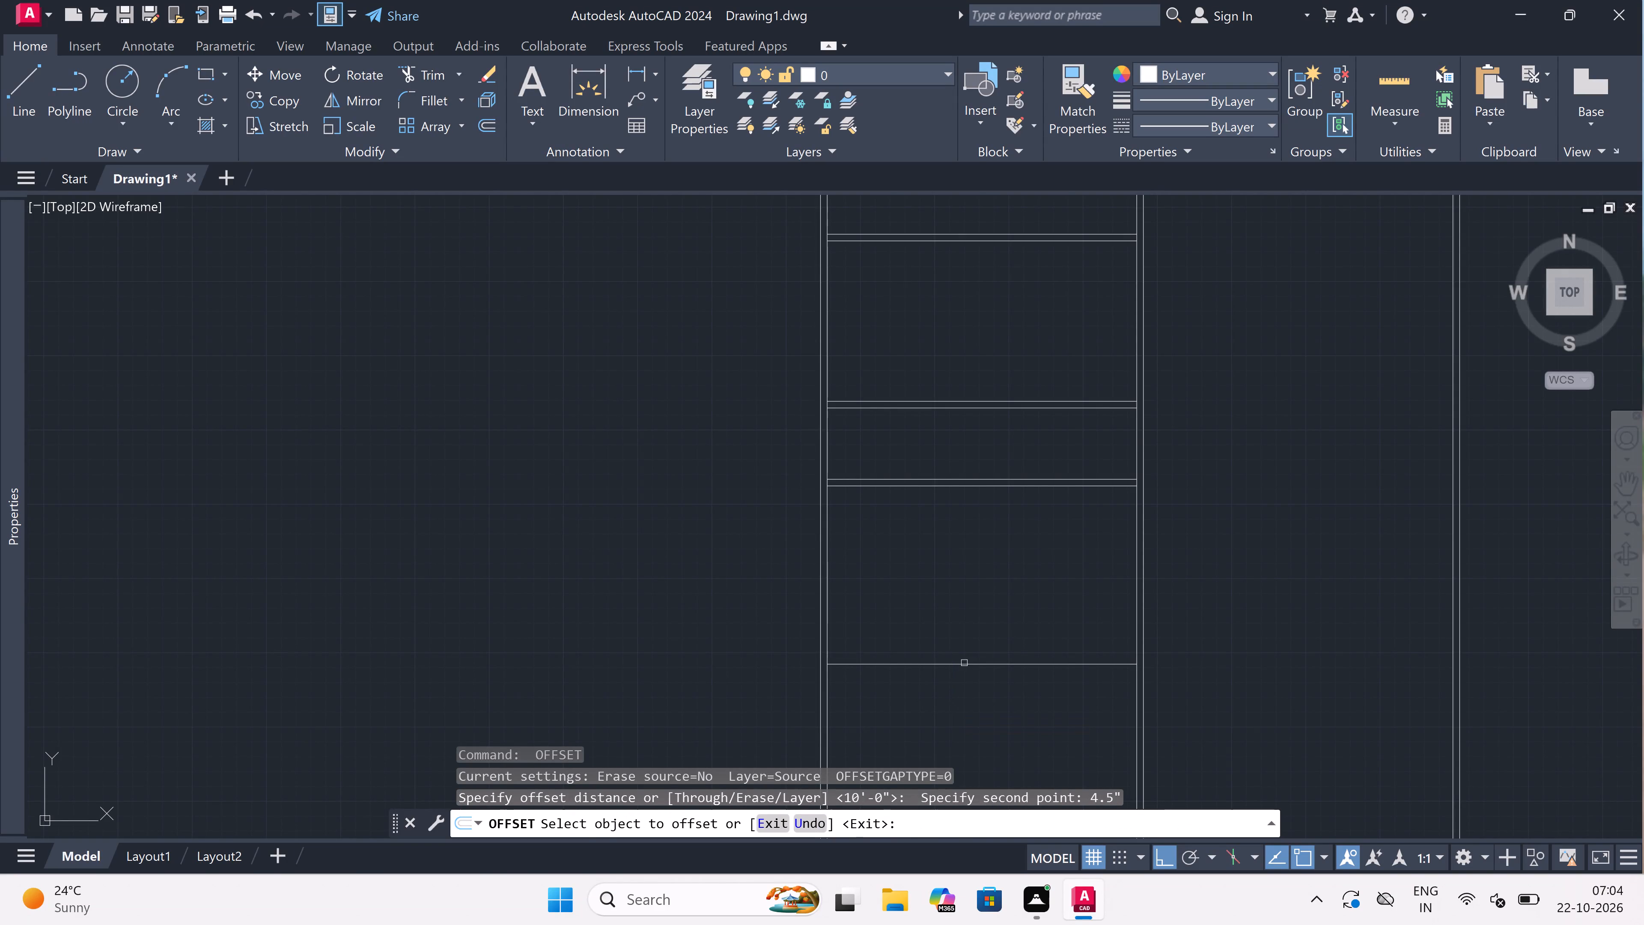
{"action": "left_click_drag", "start_coordinate": [964, 663], "coordinate": [961, 676]}
{"action": "left_click", "coordinate": [940, 730]}
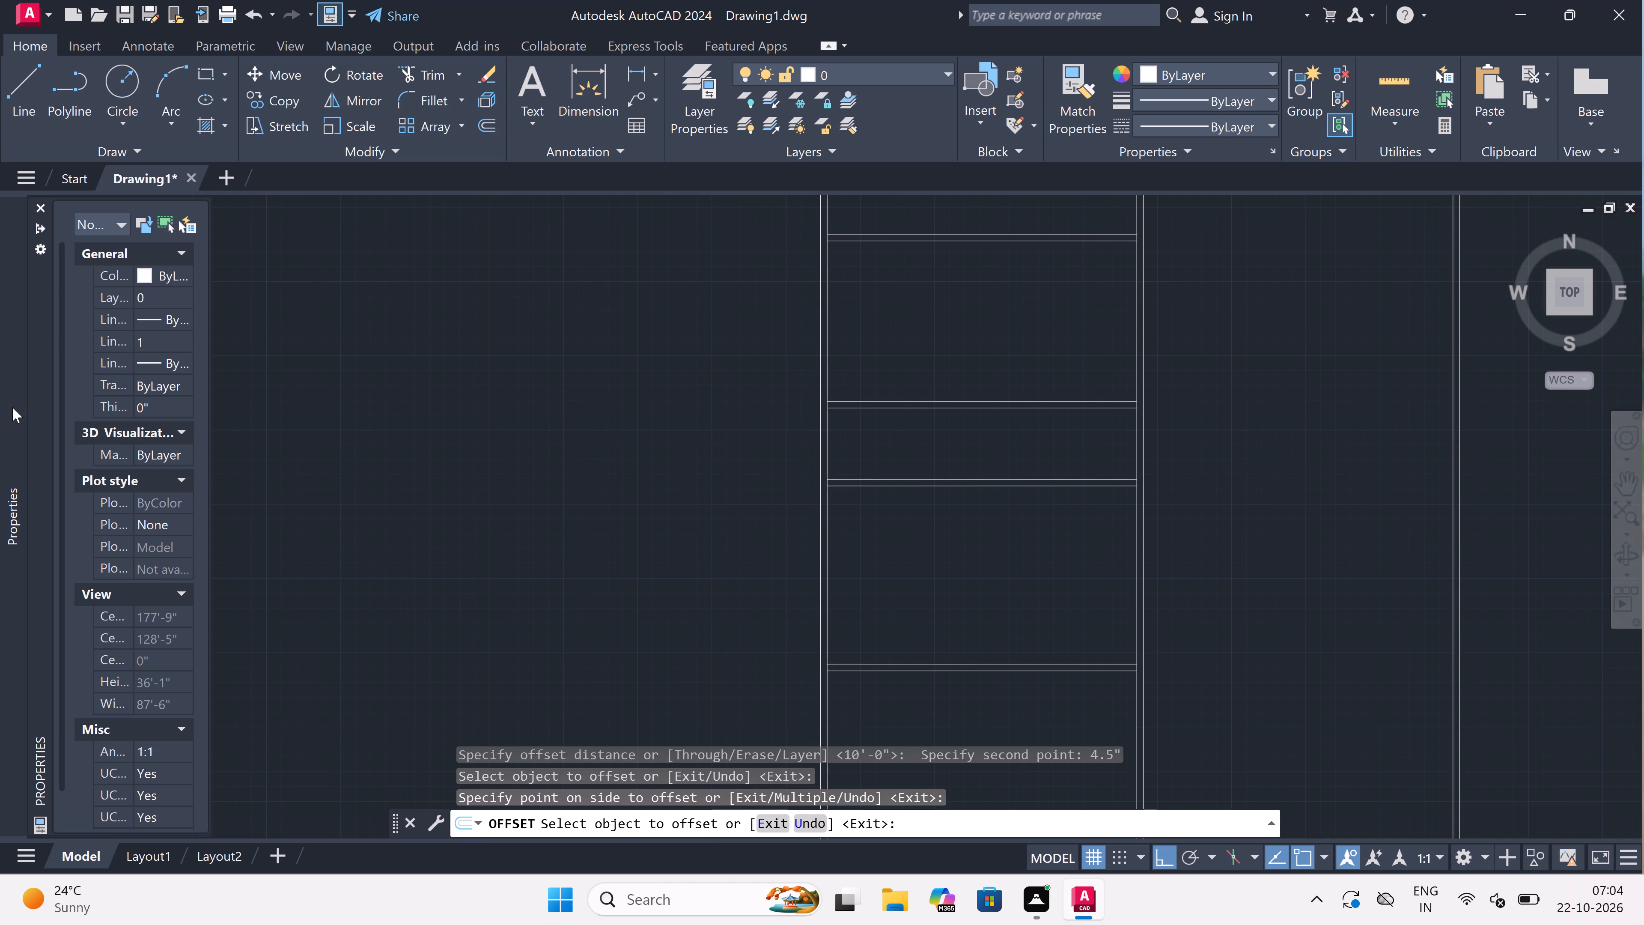
{"action": "scroll", "coordinate": [12, 407], "scroll_direction": "down", "scroll_amount": 3}
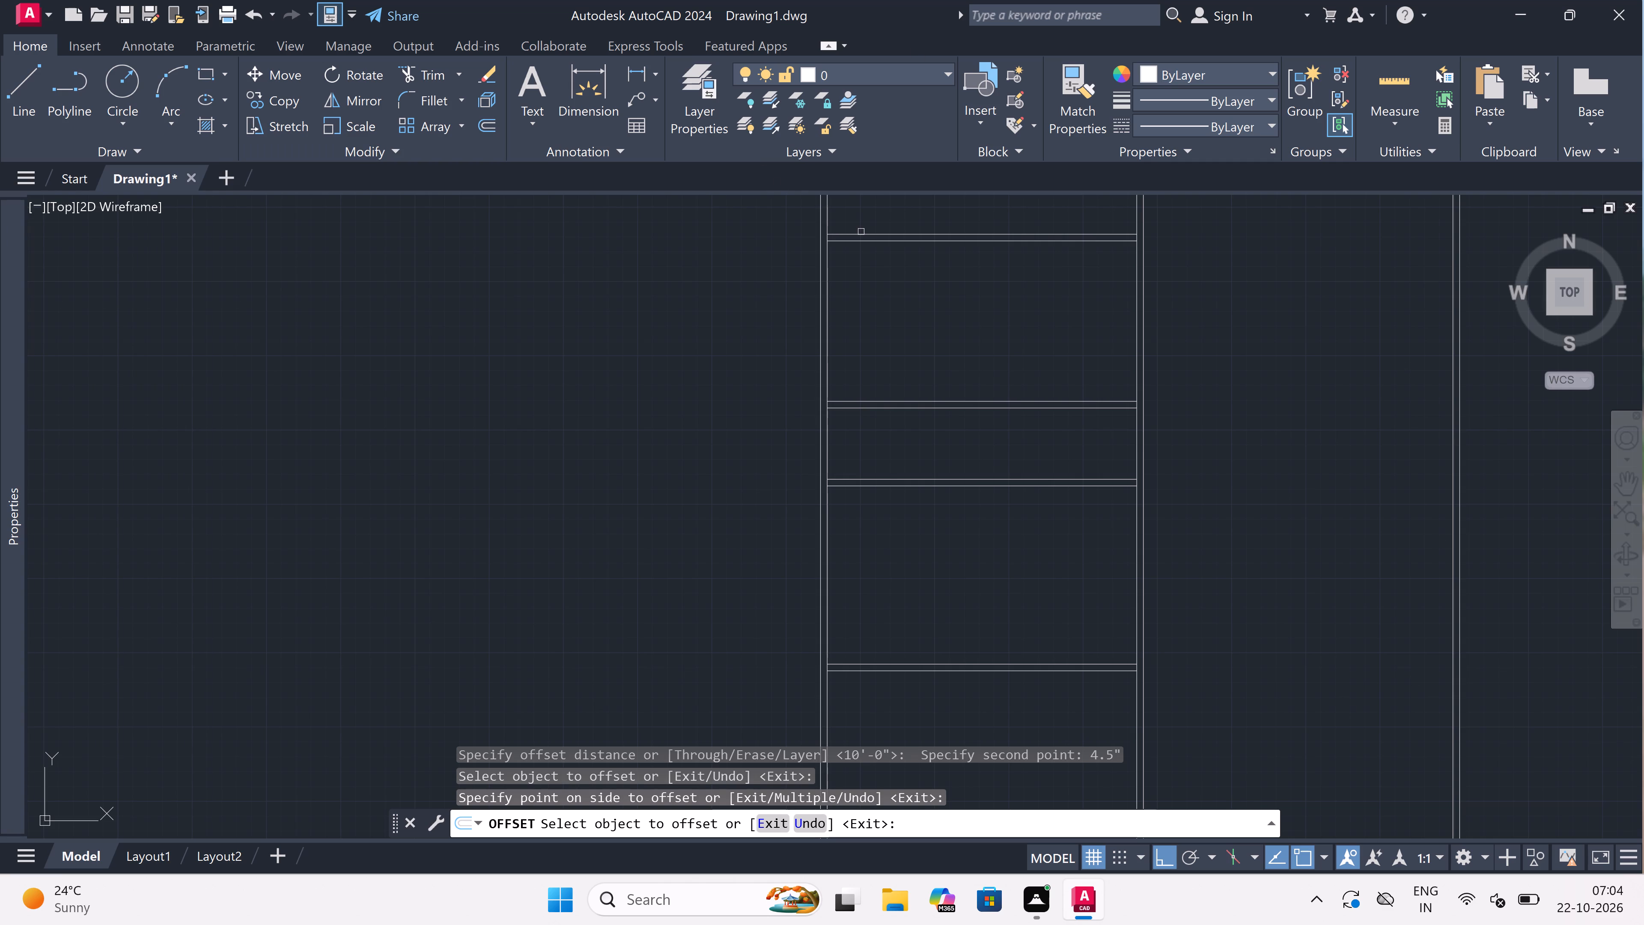
{"action": "scroll", "coordinate": [972, 393], "scroll_direction": "down", "scroll_amount": 5}
{"action": "scroll", "coordinate": [976, 423], "scroll_direction": "up", "scroll_amount": 1}
{"action": "scroll", "coordinate": [976, 424], "scroll_direction": "down", "scroll_amount": 1}
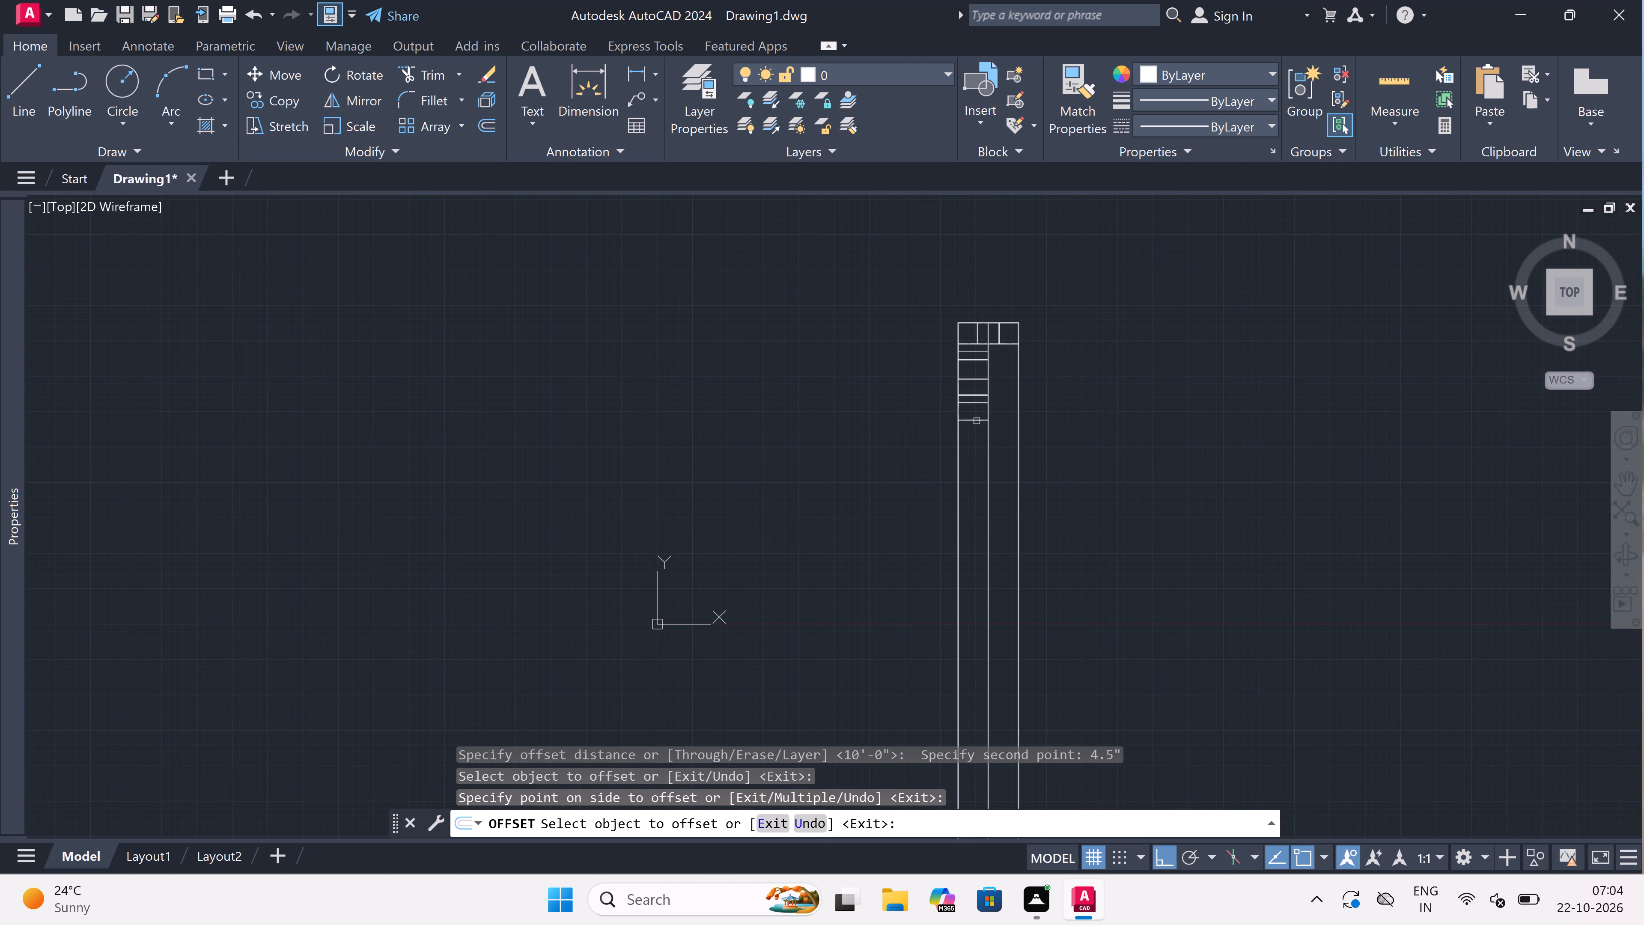
{"action": "scroll", "coordinate": [989, 383], "scroll_direction": "up", "scroll_amount": 5}
{"action": "scroll", "coordinate": [930, 460], "scroll_direction": "down", "scroll_amount": 3}
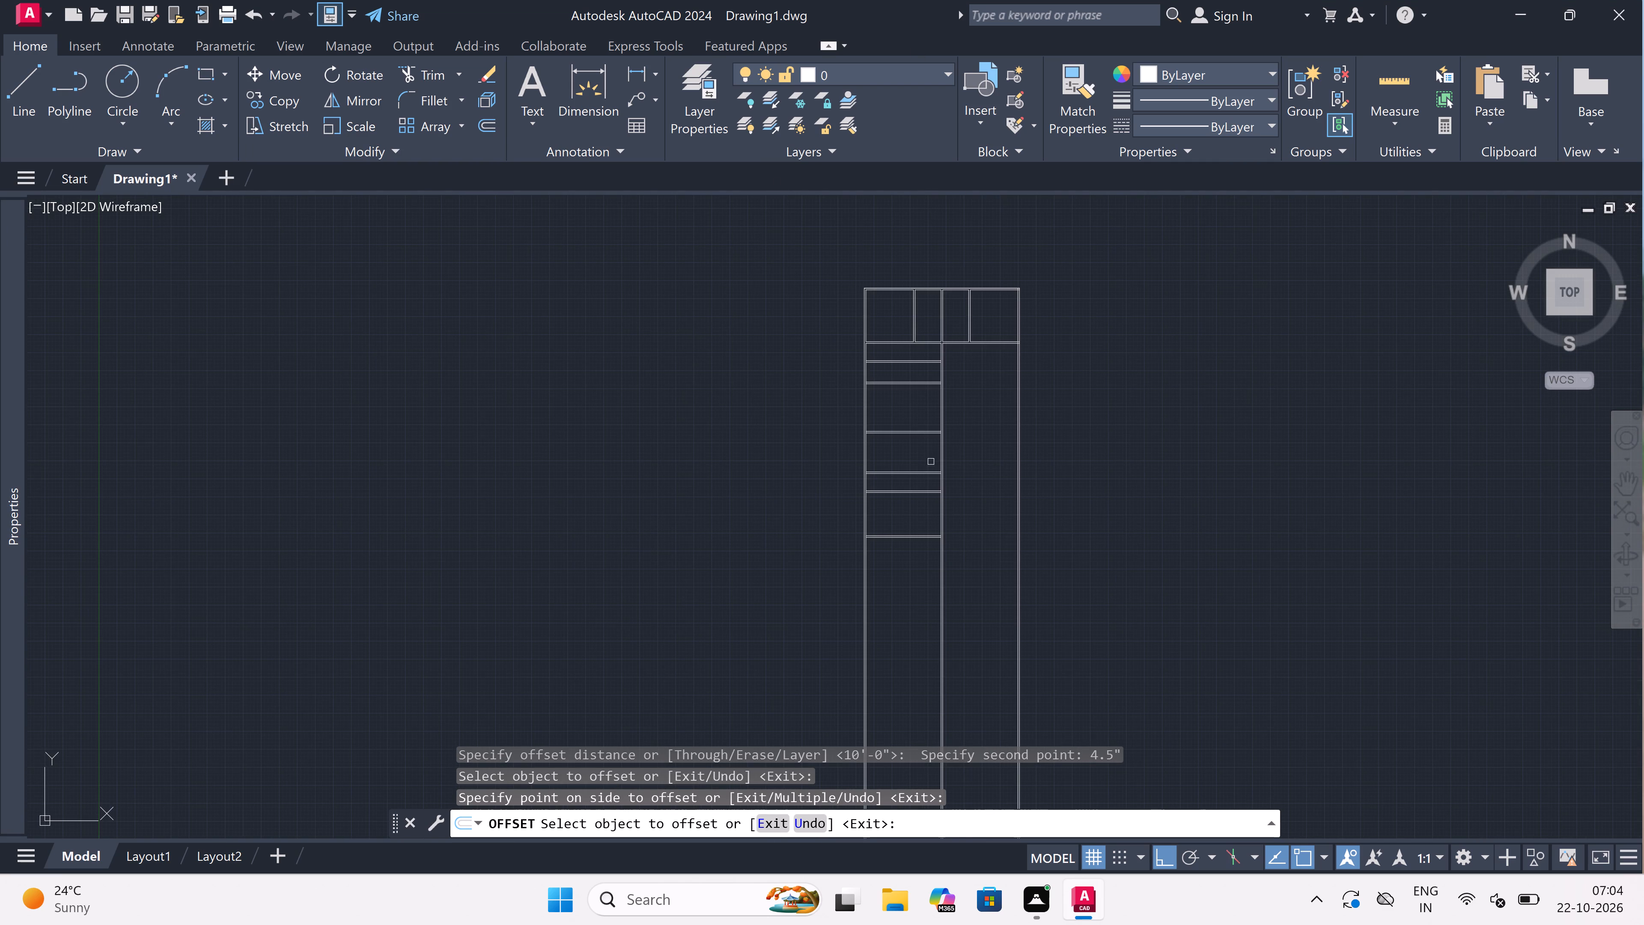
{"action": "key", "text": "Escape"}
Offset the lower line of the left room's sixth cross wall 3' downward.
{"action": "scroll", "coordinate": [903, 516], "scroll_direction": "up", "scroll_amount": 2}
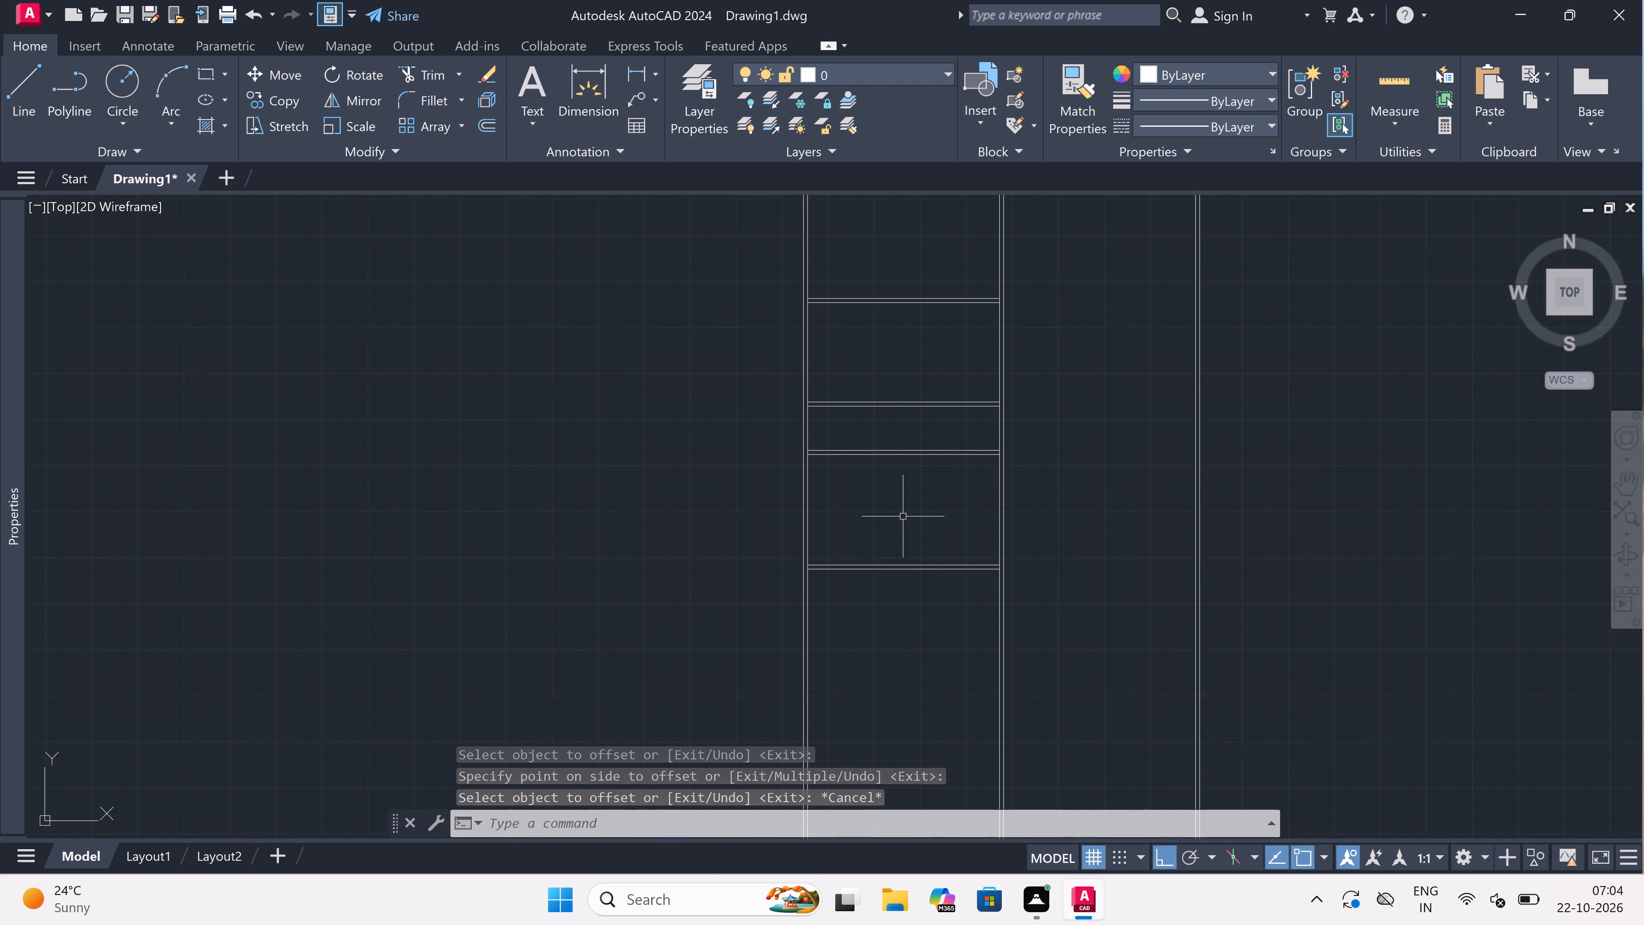
{"action": "scroll", "coordinate": [884, 574], "scroll_direction": "up", "scroll_amount": 3}
{"action": "key", "text": "space"}
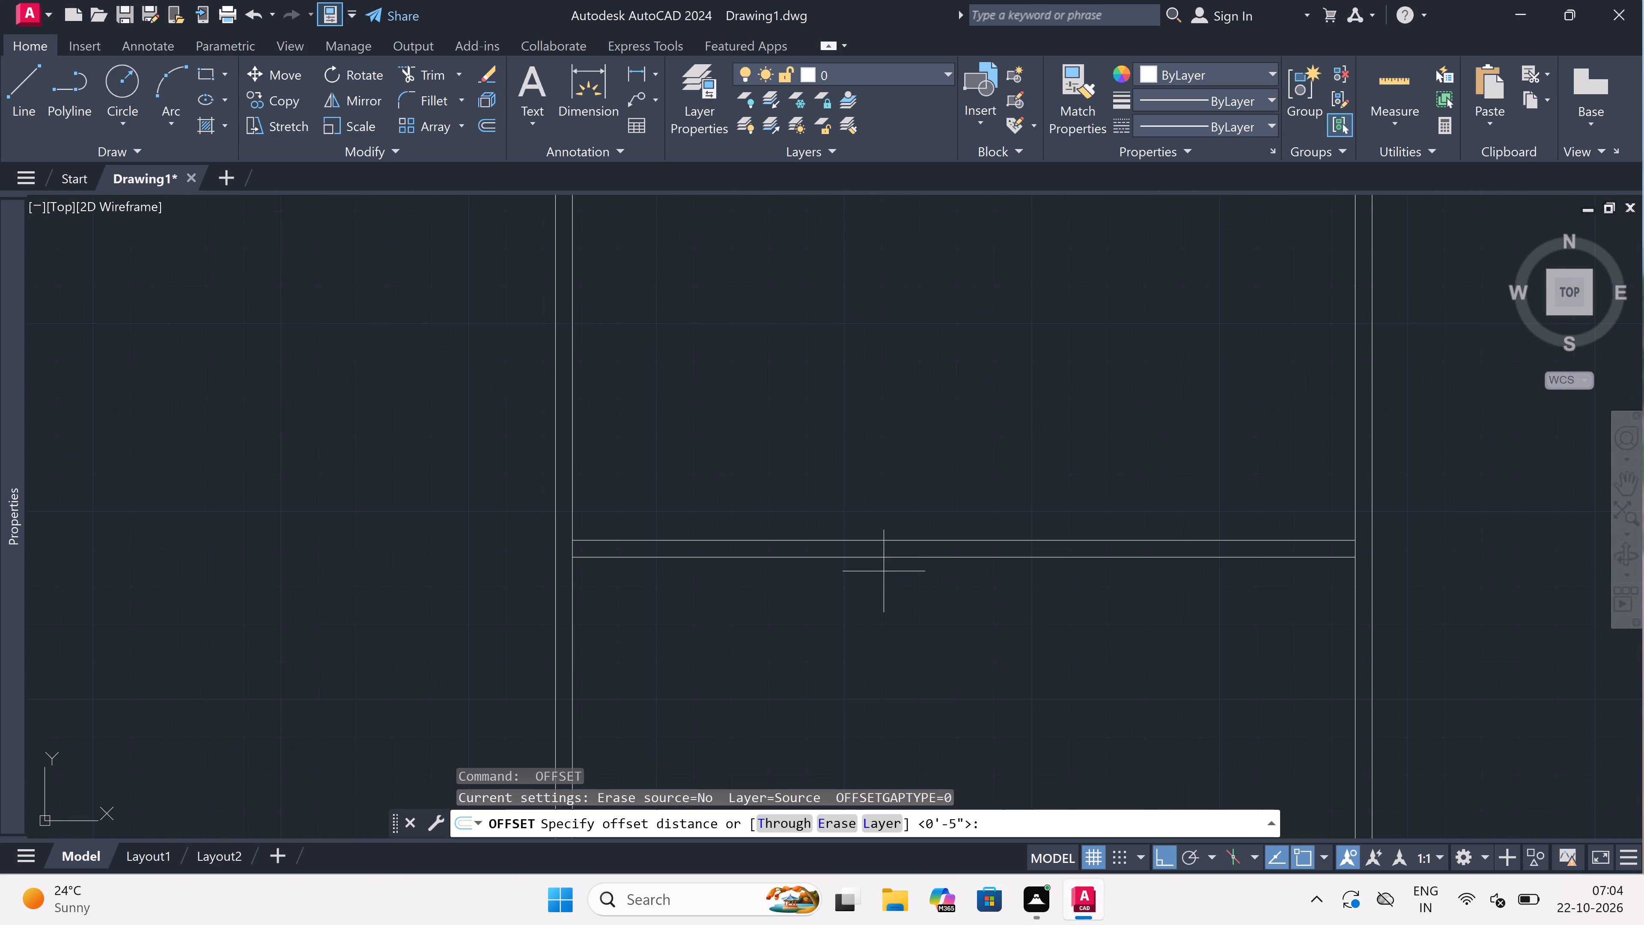
{"action": "double_click", "coordinate": [887, 559]}
{"action": "scroll", "coordinate": [889, 558], "scroll_direction": "down", "scroll_amount": 4}
{"action": "scroll", "coordinate": [888, 587], "scroll_direction": "up", "scroll_amount": 4}
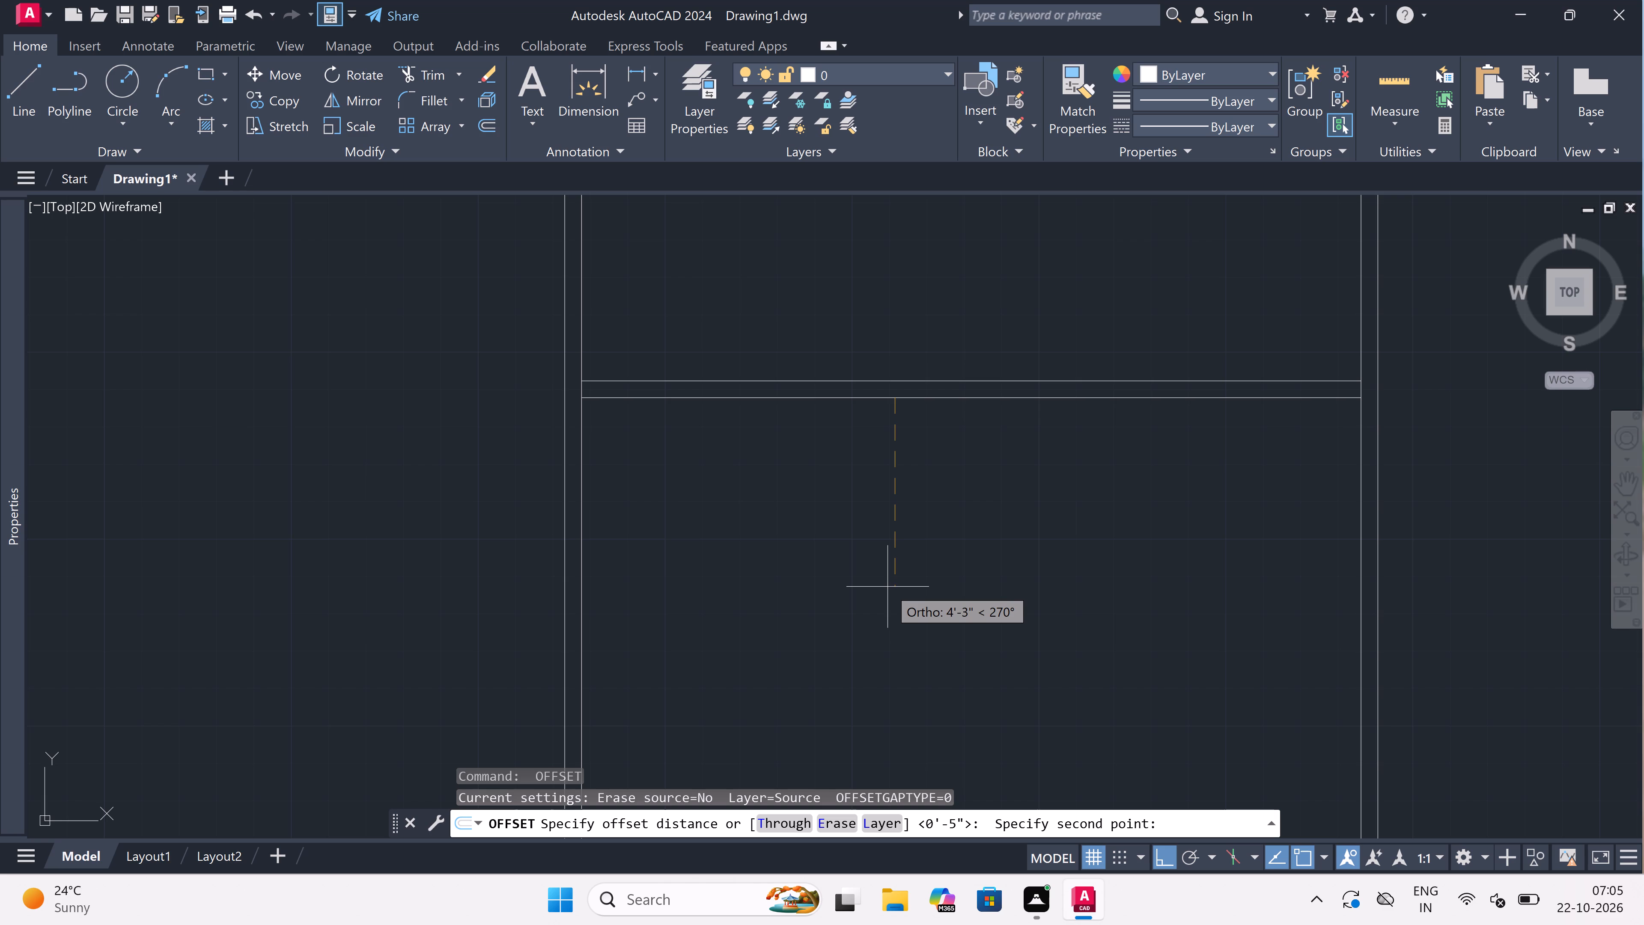
{"action": "type", "text": "3'"}
{"action": "key", "text": "space"}
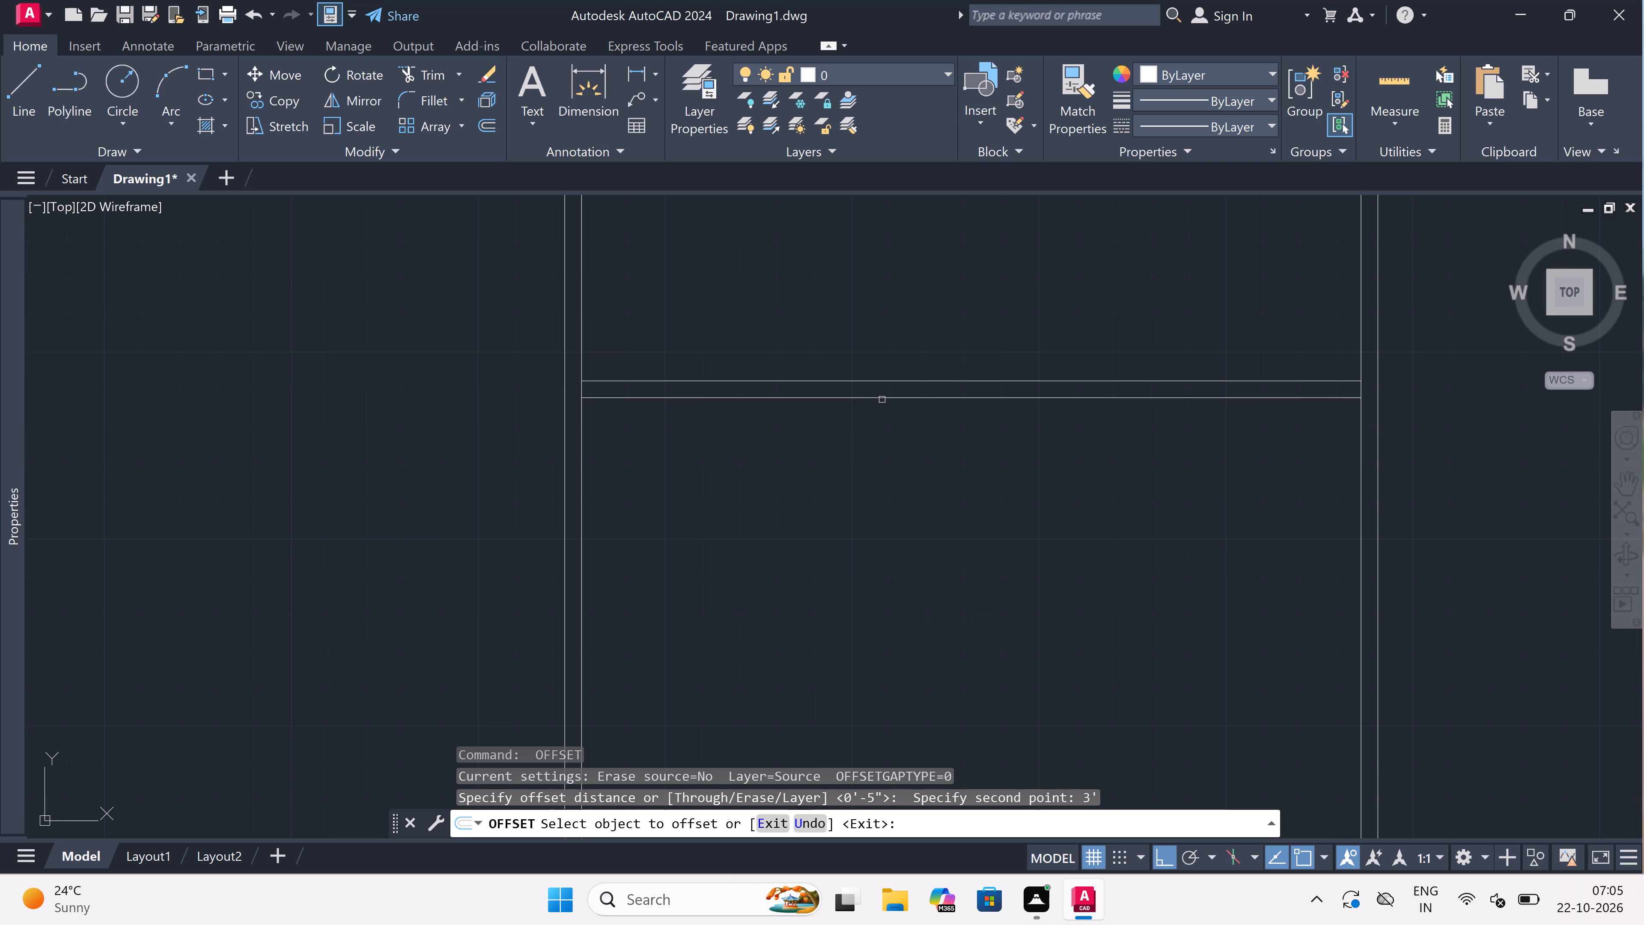
{"action": "left_click_drag", "start_coordinate": [882, 400], "coordinate": [885, 418]}
{"action": "left_click", "coordinate": [878, 534]}
{"action": "key", "text": "Escape"}
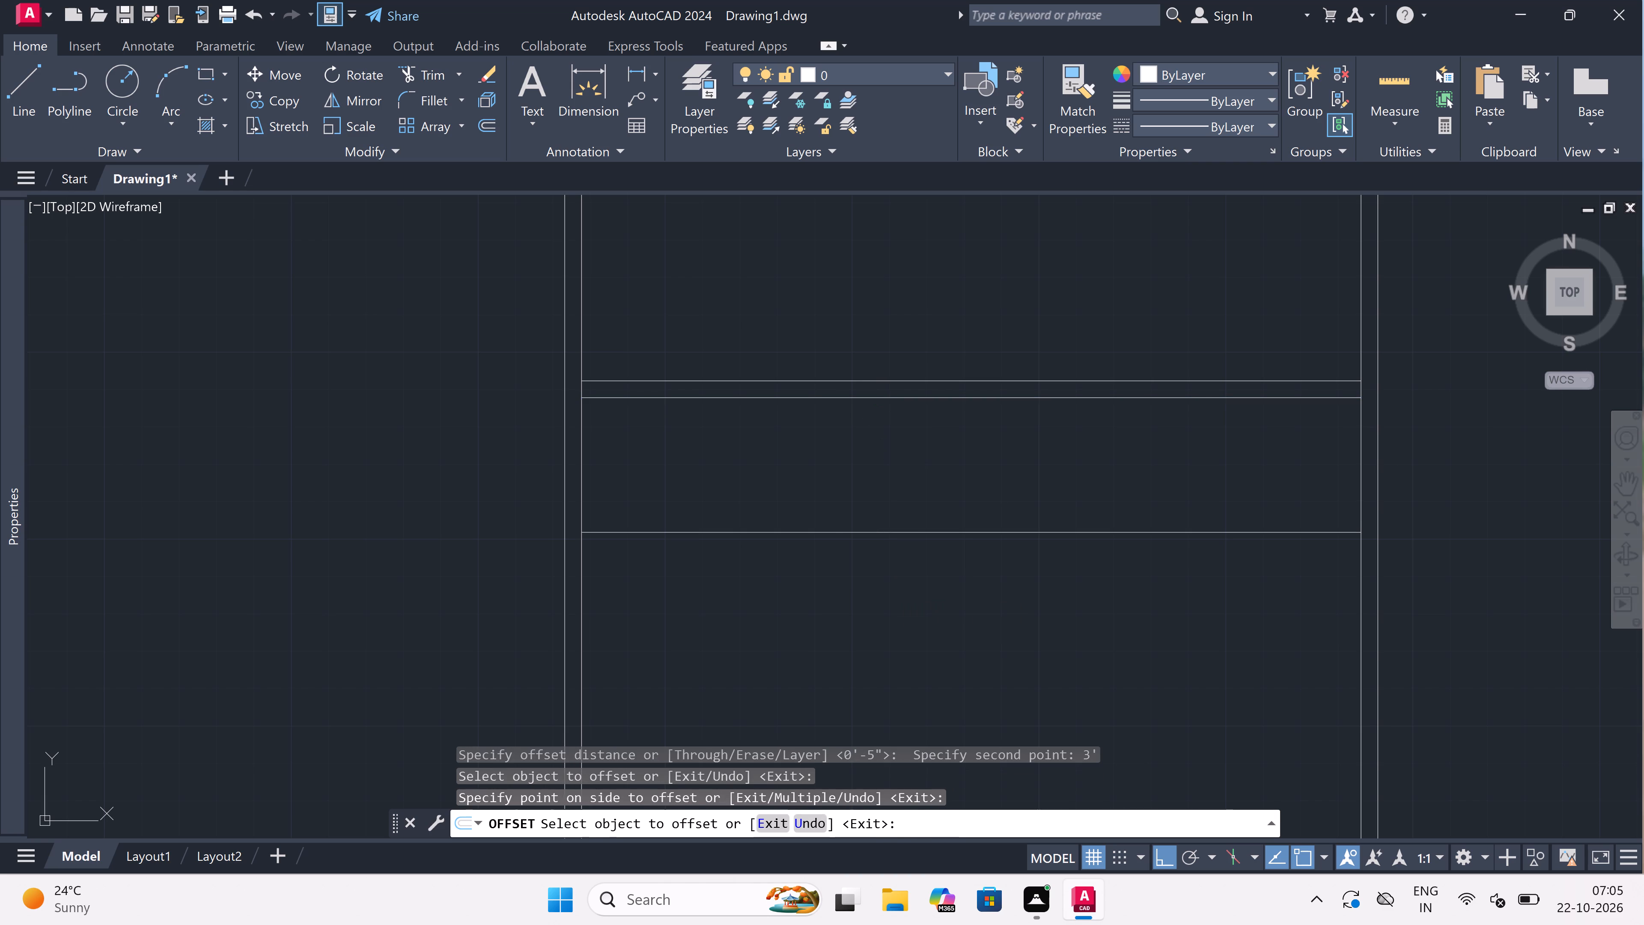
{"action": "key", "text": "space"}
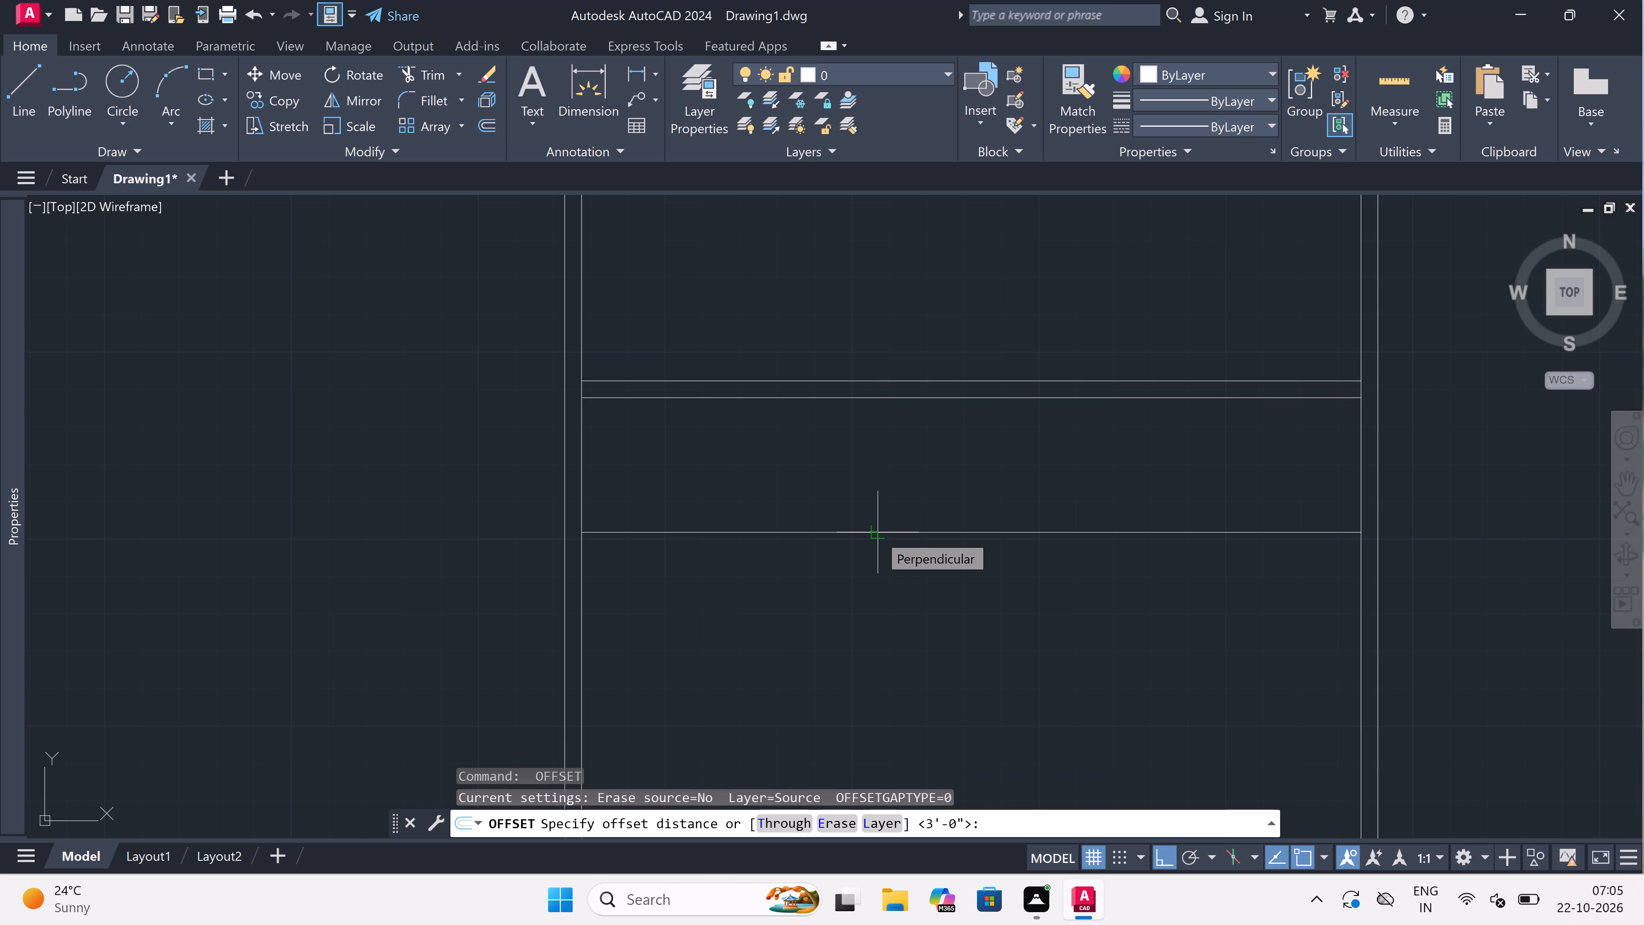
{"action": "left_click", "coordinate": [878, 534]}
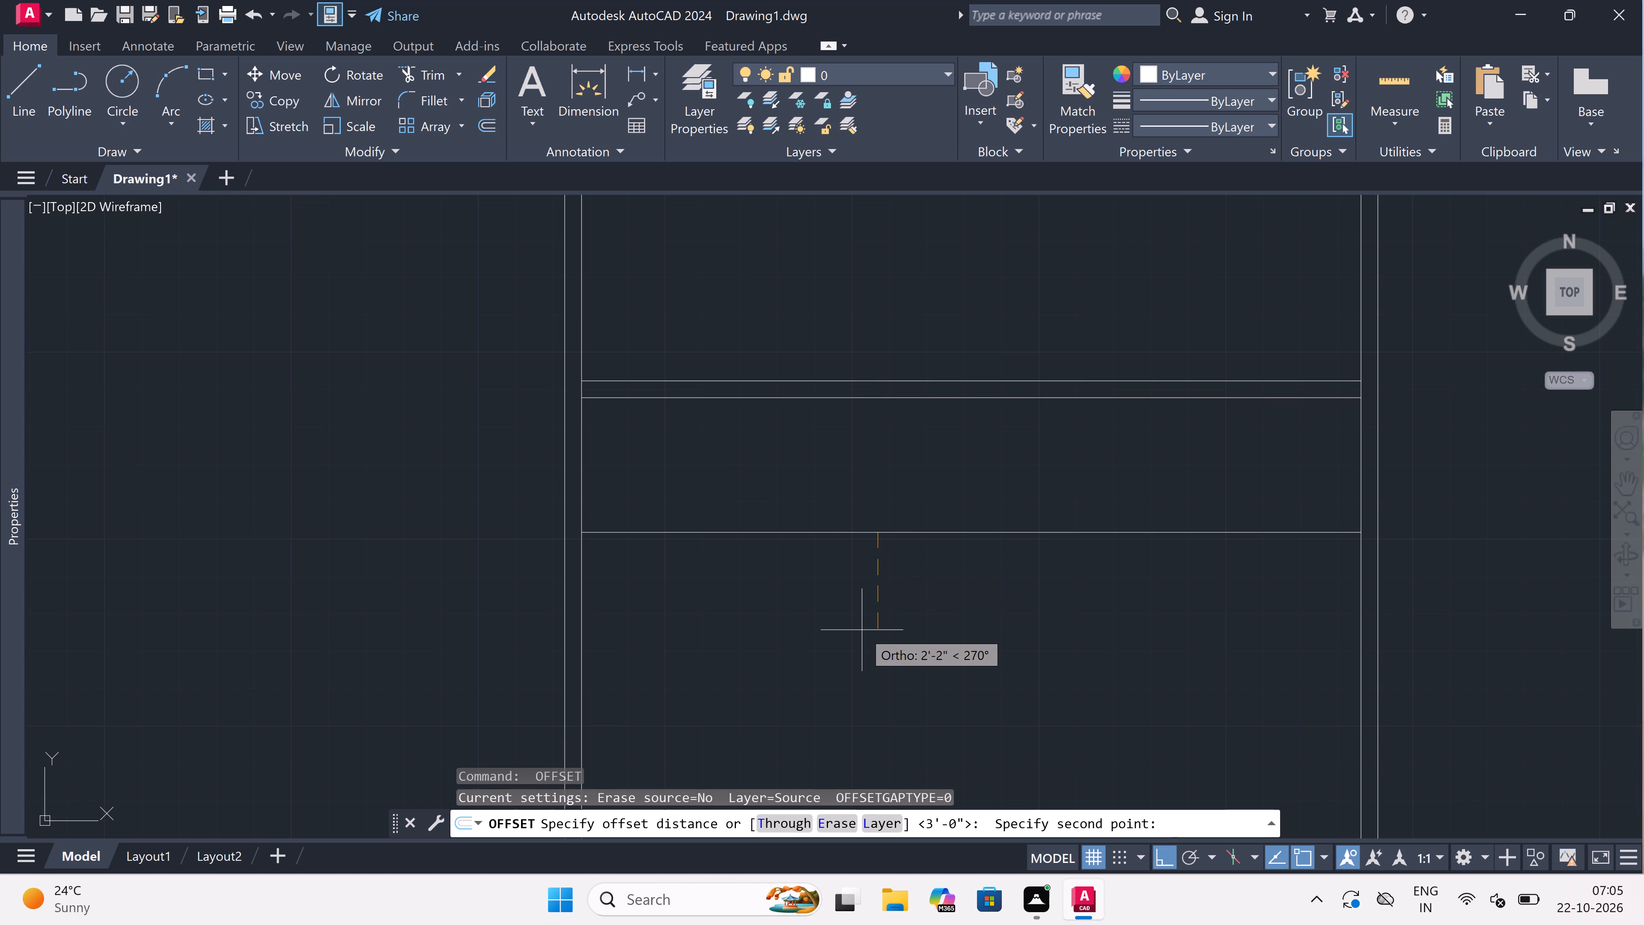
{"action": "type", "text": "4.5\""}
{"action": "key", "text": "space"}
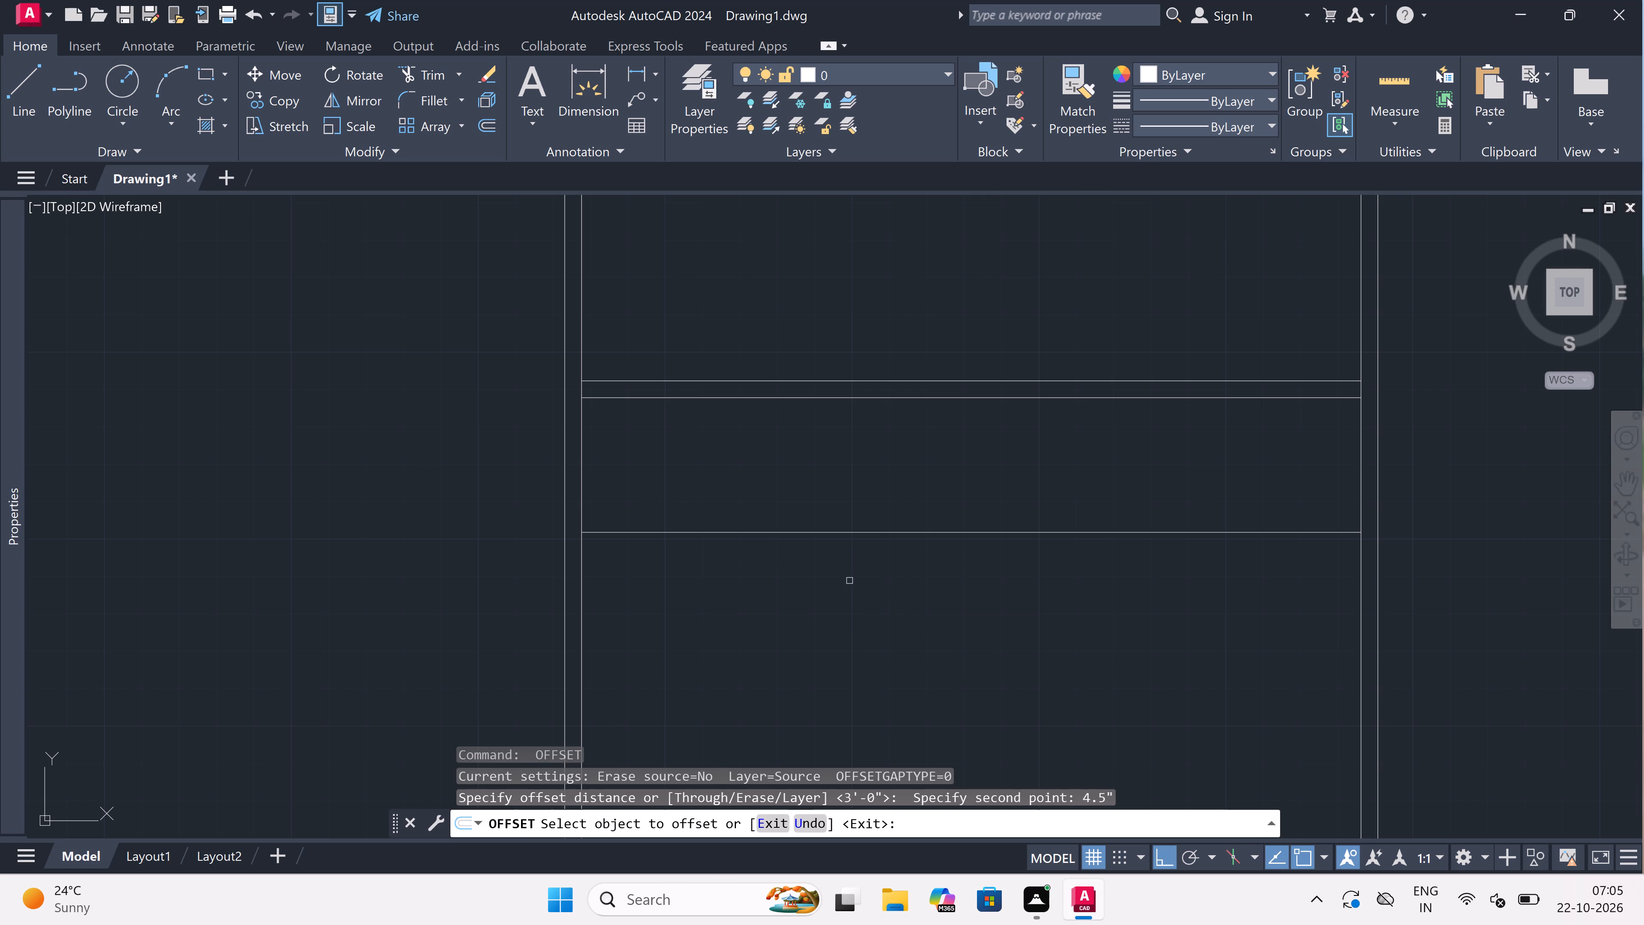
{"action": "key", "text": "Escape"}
Extend the sixth cross wall's two lines and the single line below them to the plan's outermost wall lines on both sides.
{"action": "type", "text": "ex"}
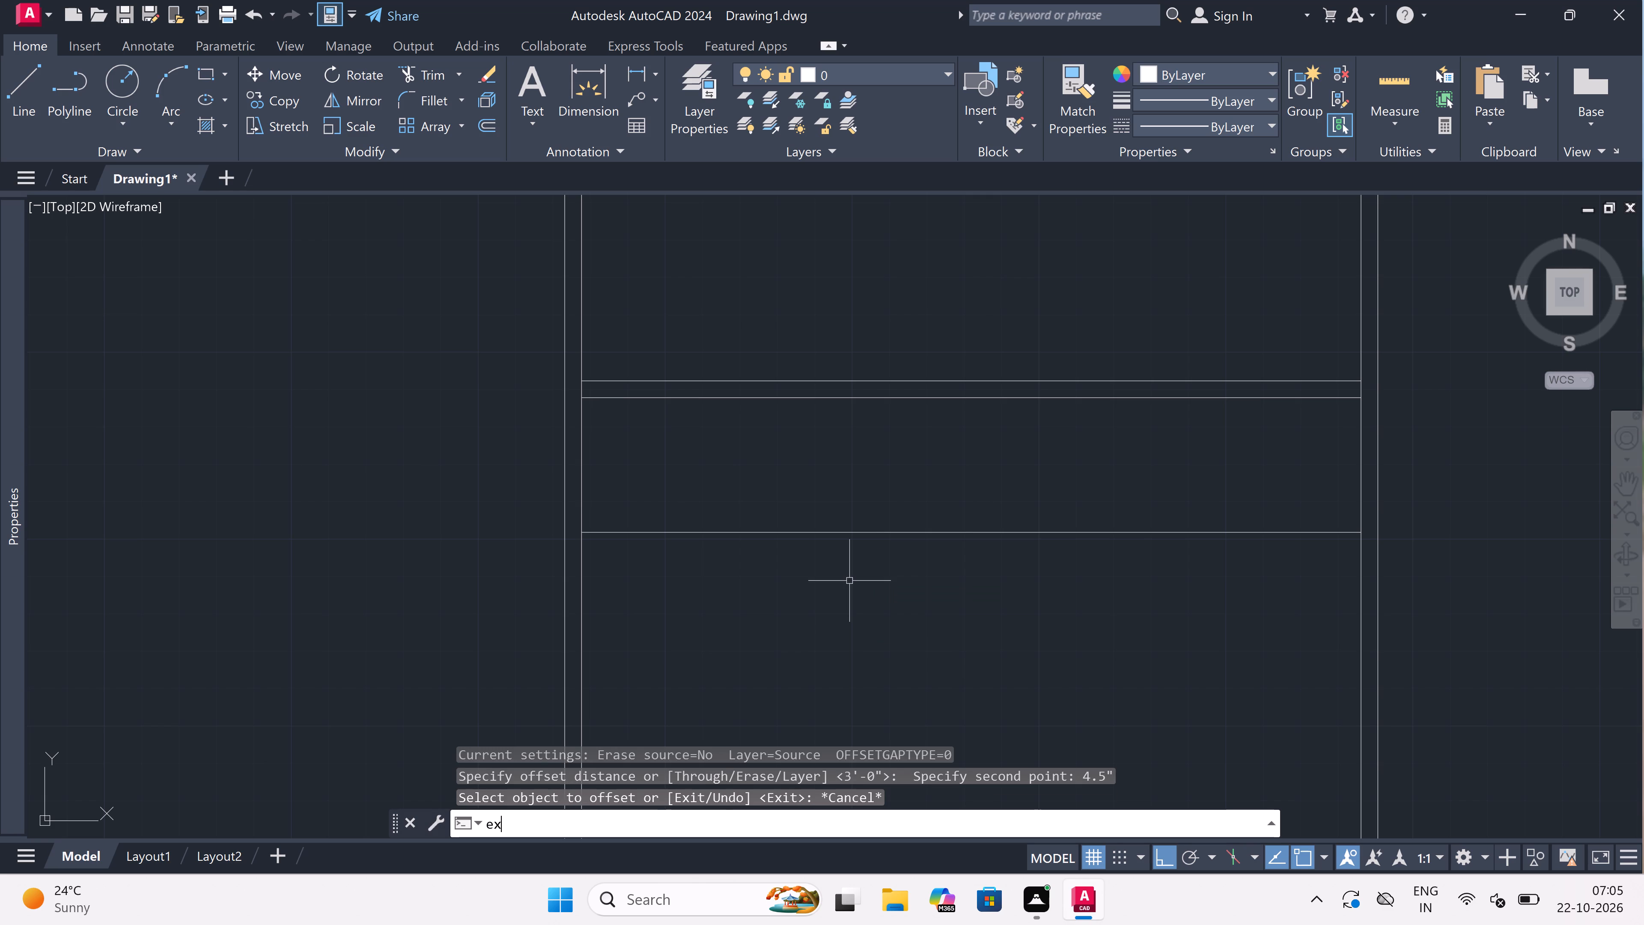
{"action": "key", "text": "space"}
{"action": "left_click", "coordinate": [738, 310]}
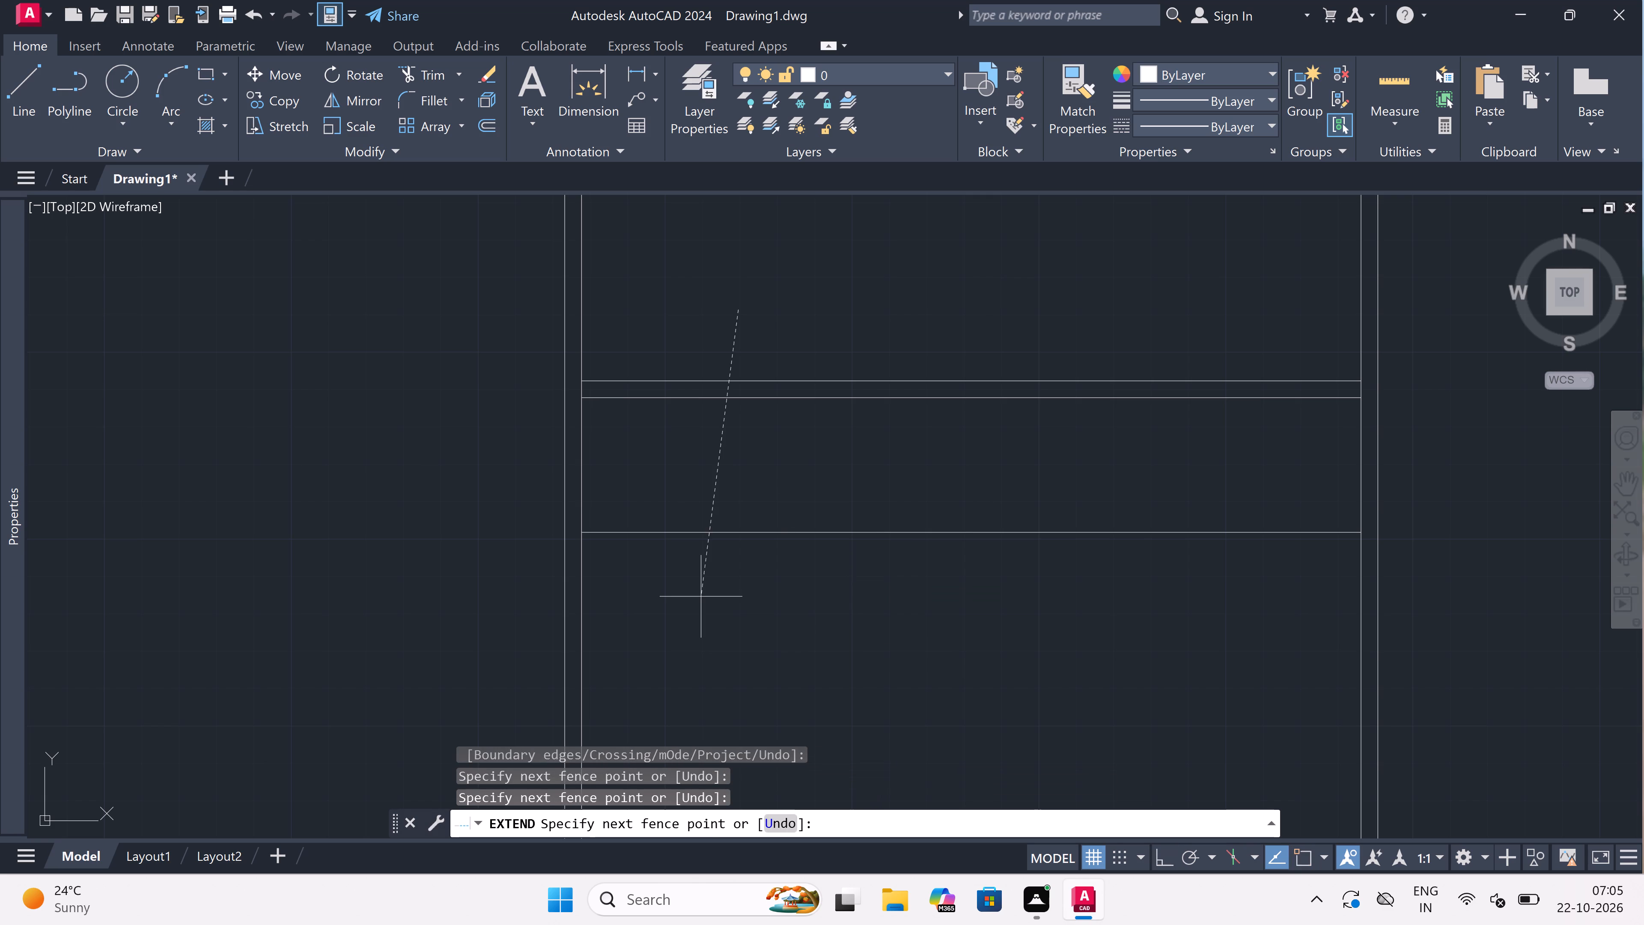
{"action": "left_click", "coordinate": [700, 597]}
{"action": "scroll", "coordinate": [700, 598], "scroll_direction": "down", "scroll_amount": 4}
{"action": "scroll", "coordinate": [763, 555], "scroll_direction": "up", "scroll_amount": 2}
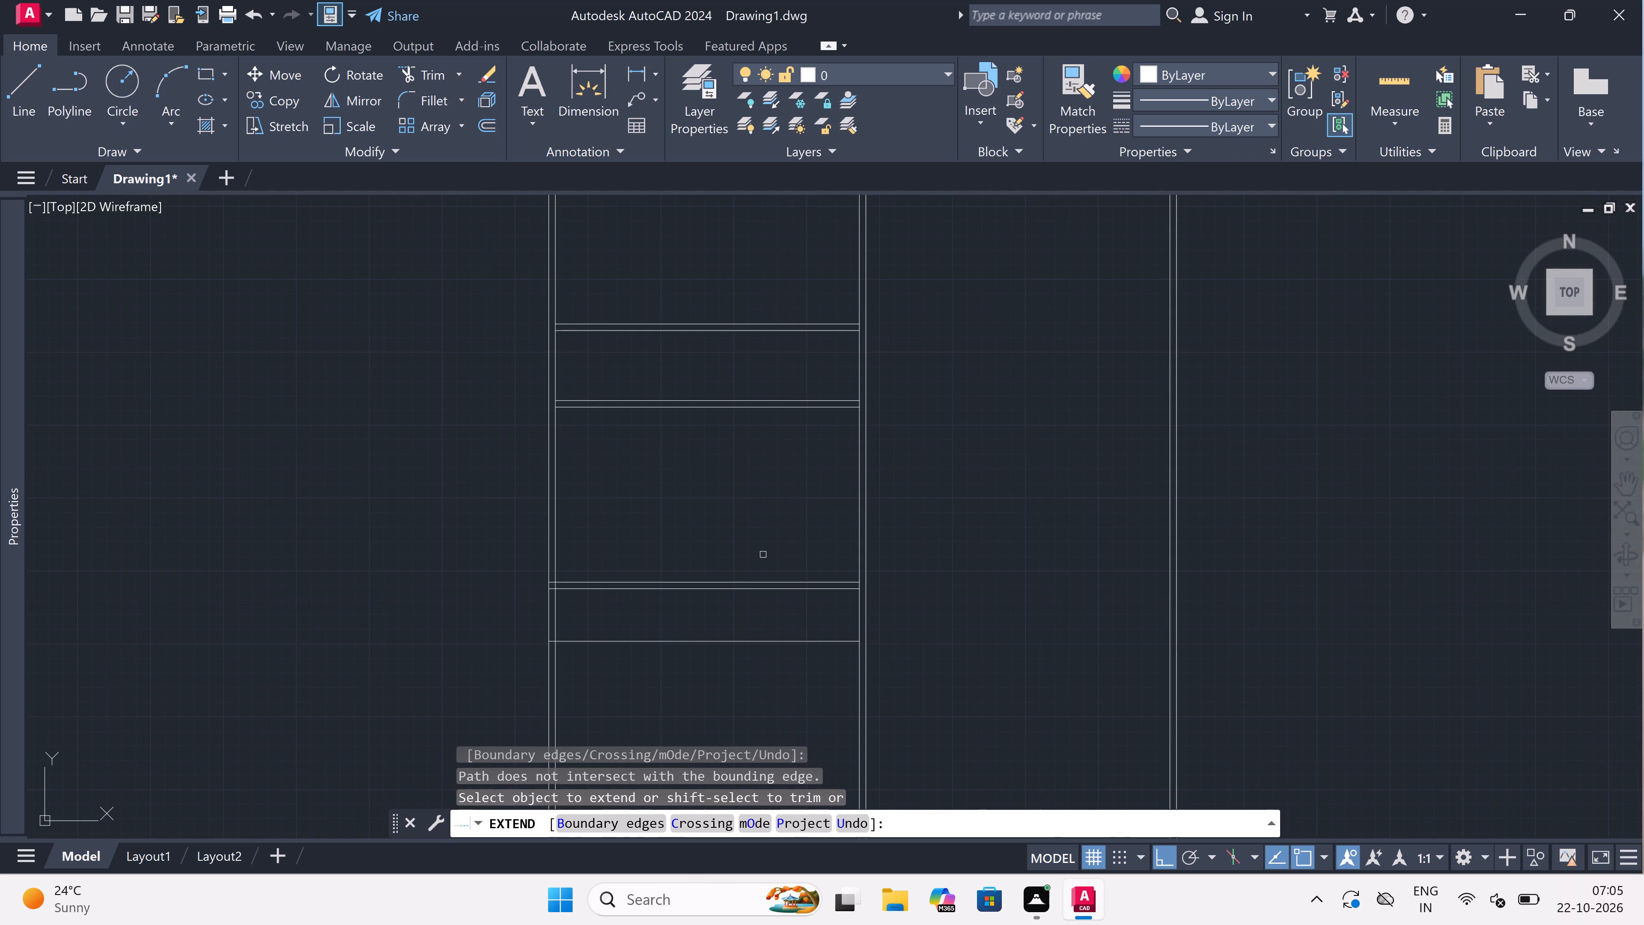
{"action": "left_click", "coordinate": [794, 533]}
{"action": "left_click", "coordinate": [803, 683]}
{"action": "left_click_drag", "start_coordinate": [812, 681], "coordinate": [813, 676]}
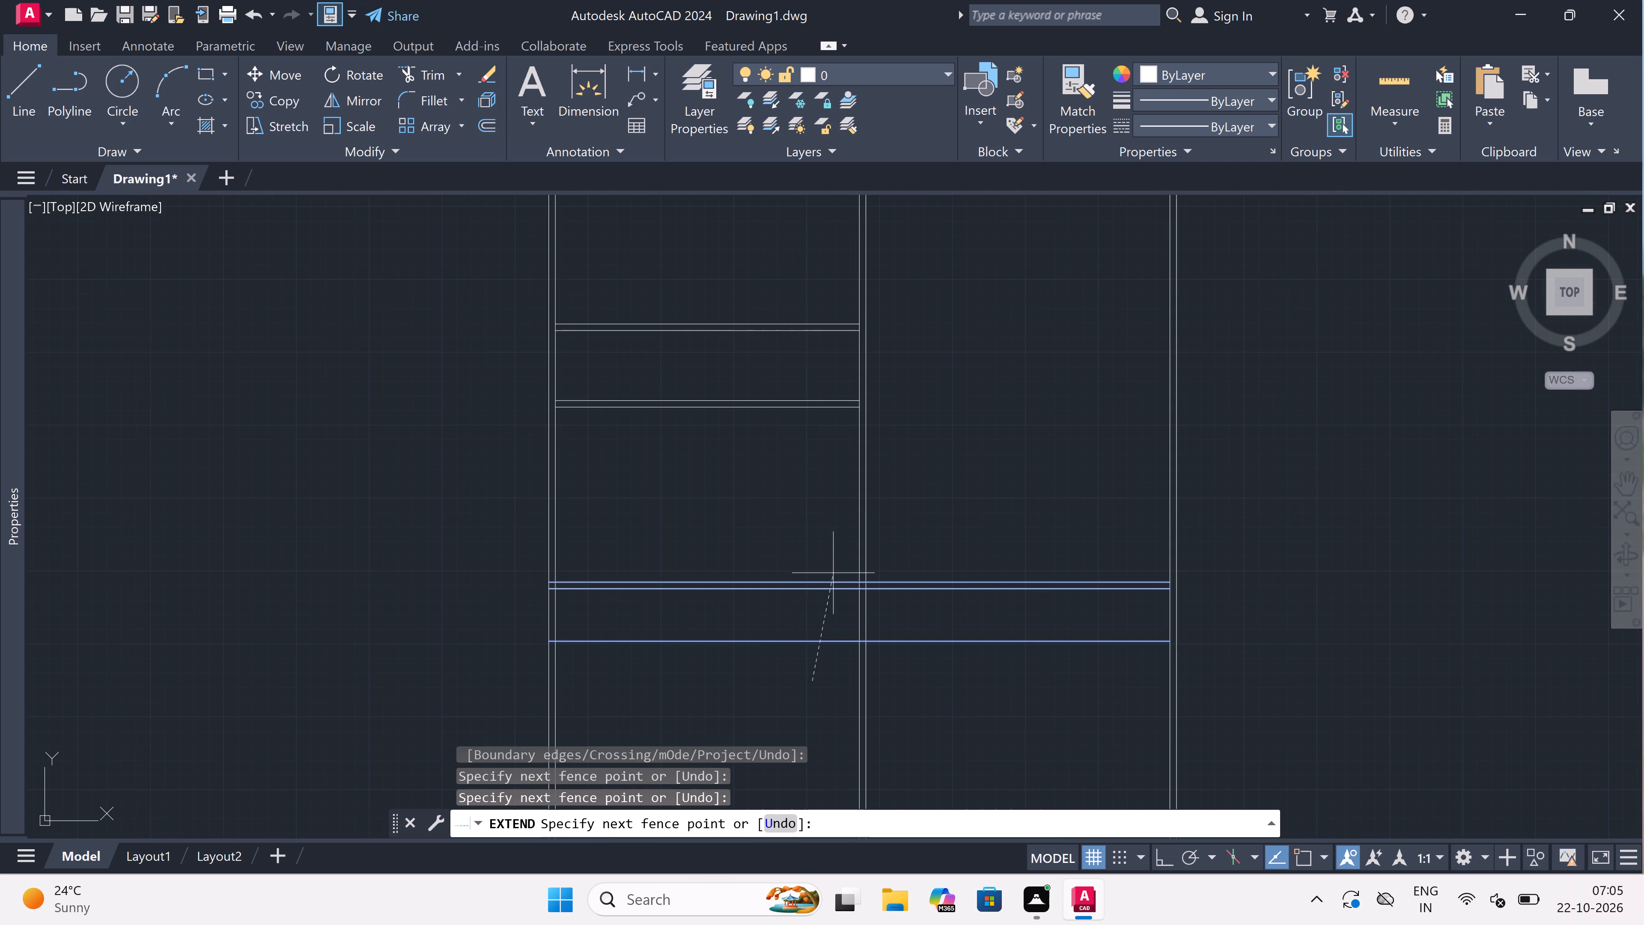
{"action": "left_click", "coordinate": [836, 569]}
{"action": "left_click", "coordinate": [983, 533]}
{"action": "left_click", "coordinate": [983, 536]}
{"action": "left_click", "coordinate": [1123, 702]}
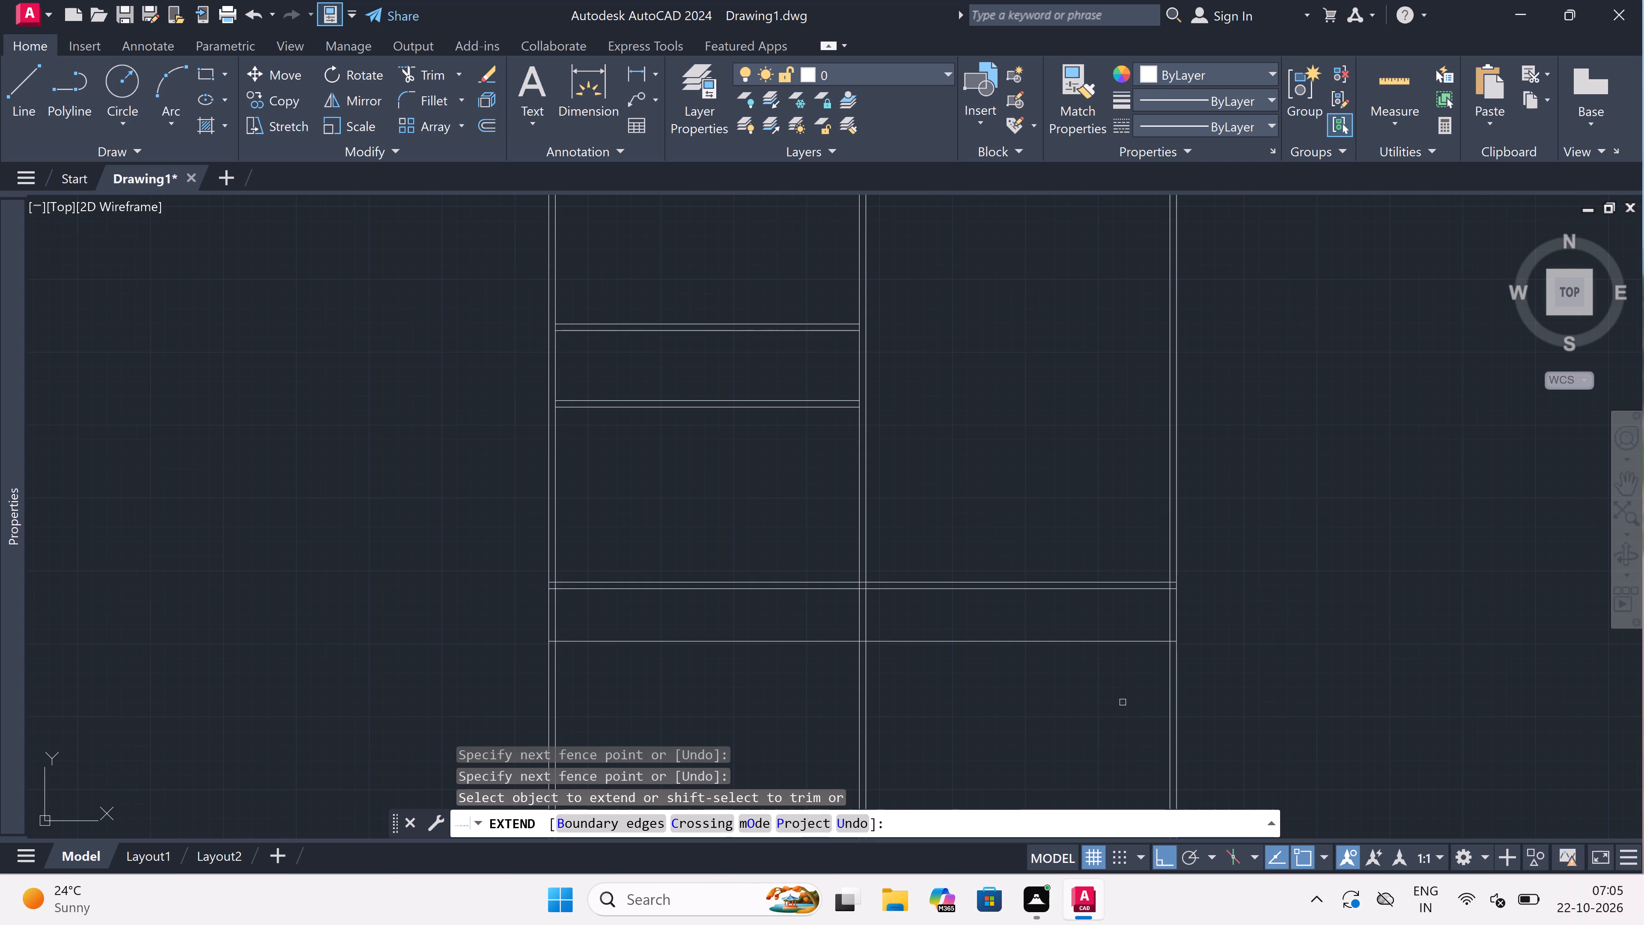
{"action": "key", "text": "Escape"}
Trim all the vertical wall lines that run below the plan's lowest horizontal line.
{"action": "scroll", "coordinate": [1113, 650], "scroll_direction": "down", "scroll_amount": 4}
{"action": "scroll", "coordinate": [1100, 665], "scroll_direction": "up", "scroll_amount": 3}
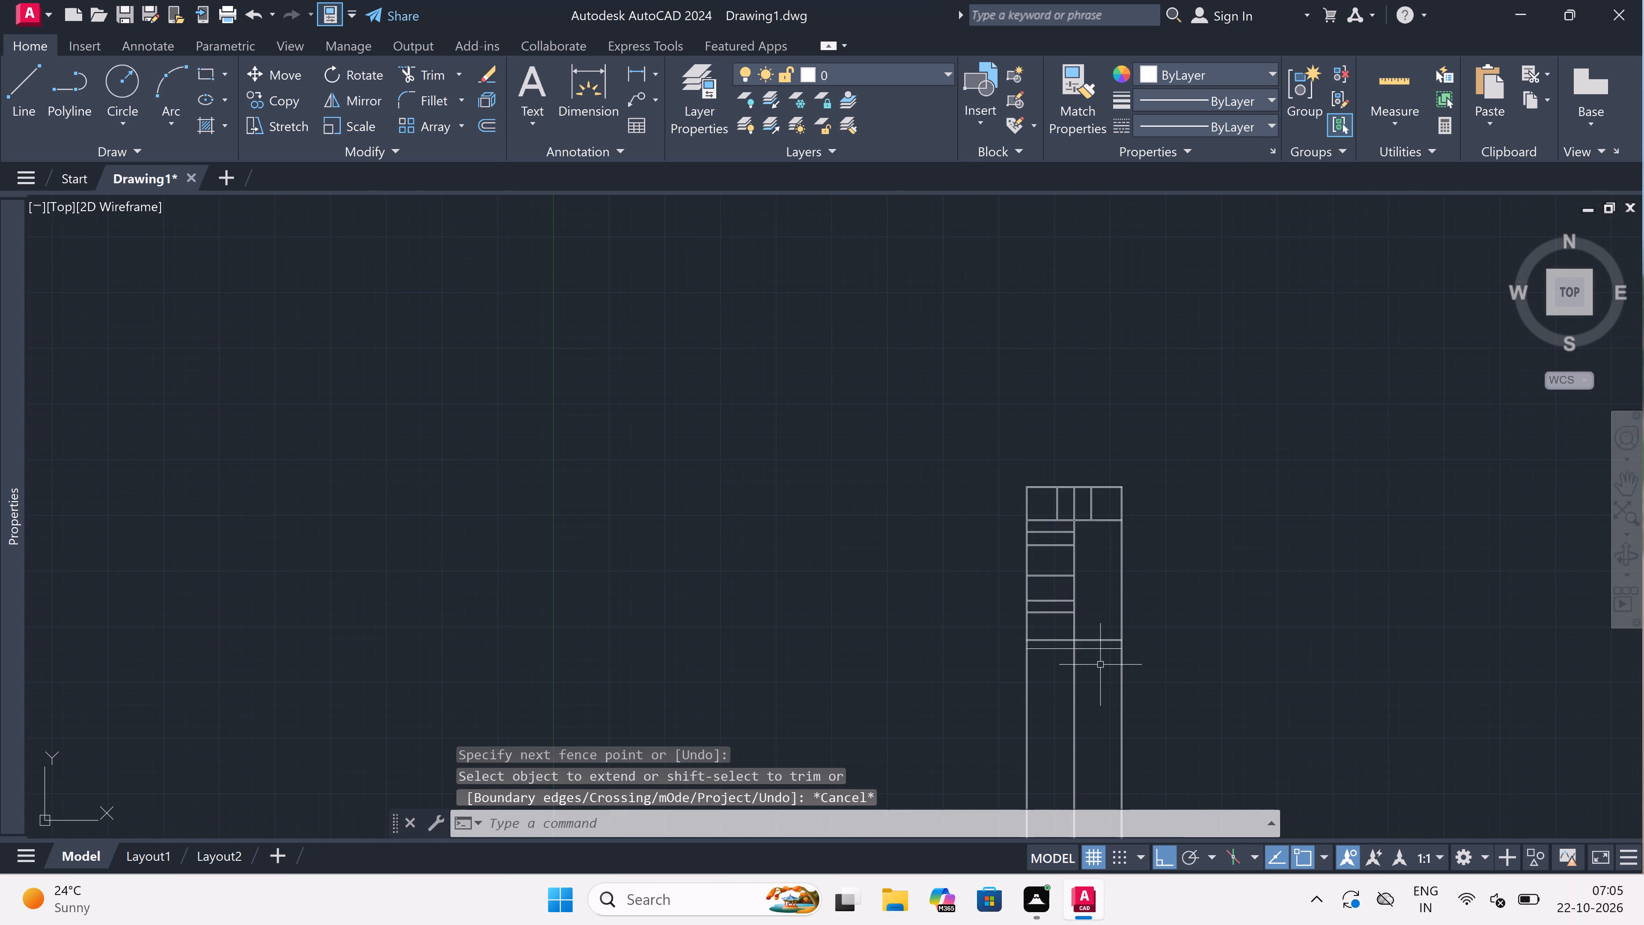
{"action": "type", "text": "tr"}
{"action": "key", "text": "space"}
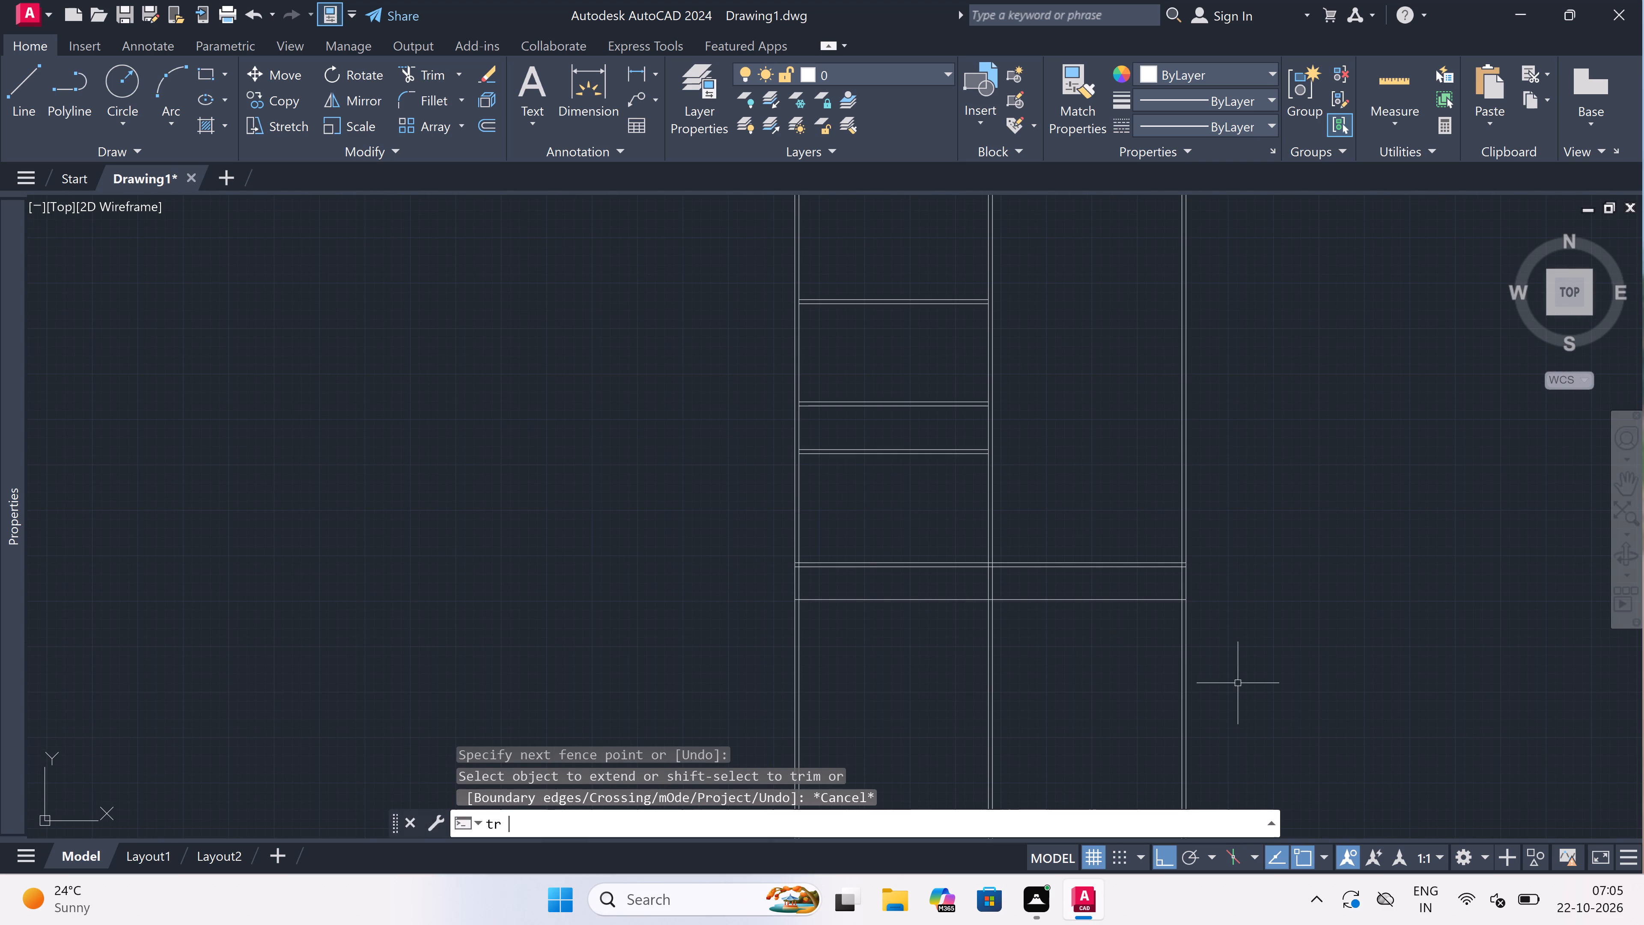
{"action": "left_click", "coordinate": [1272, 680]}
{"action": "left_click", "coordinate": [643, 675]}
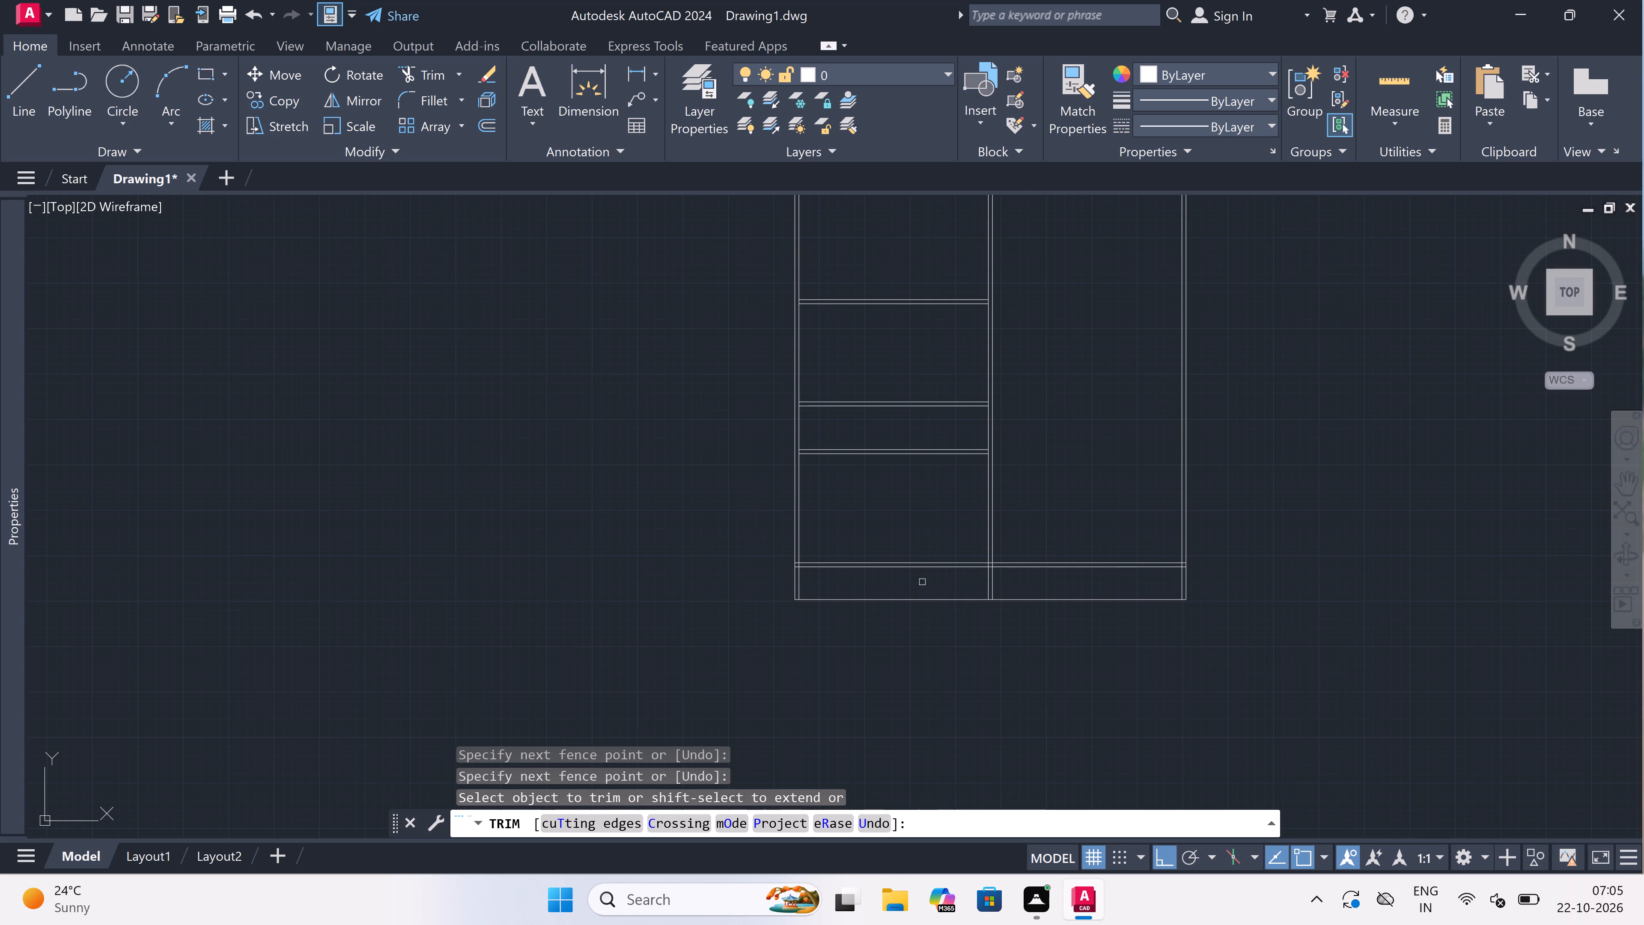
{"action": "key", "text": "Escape"}
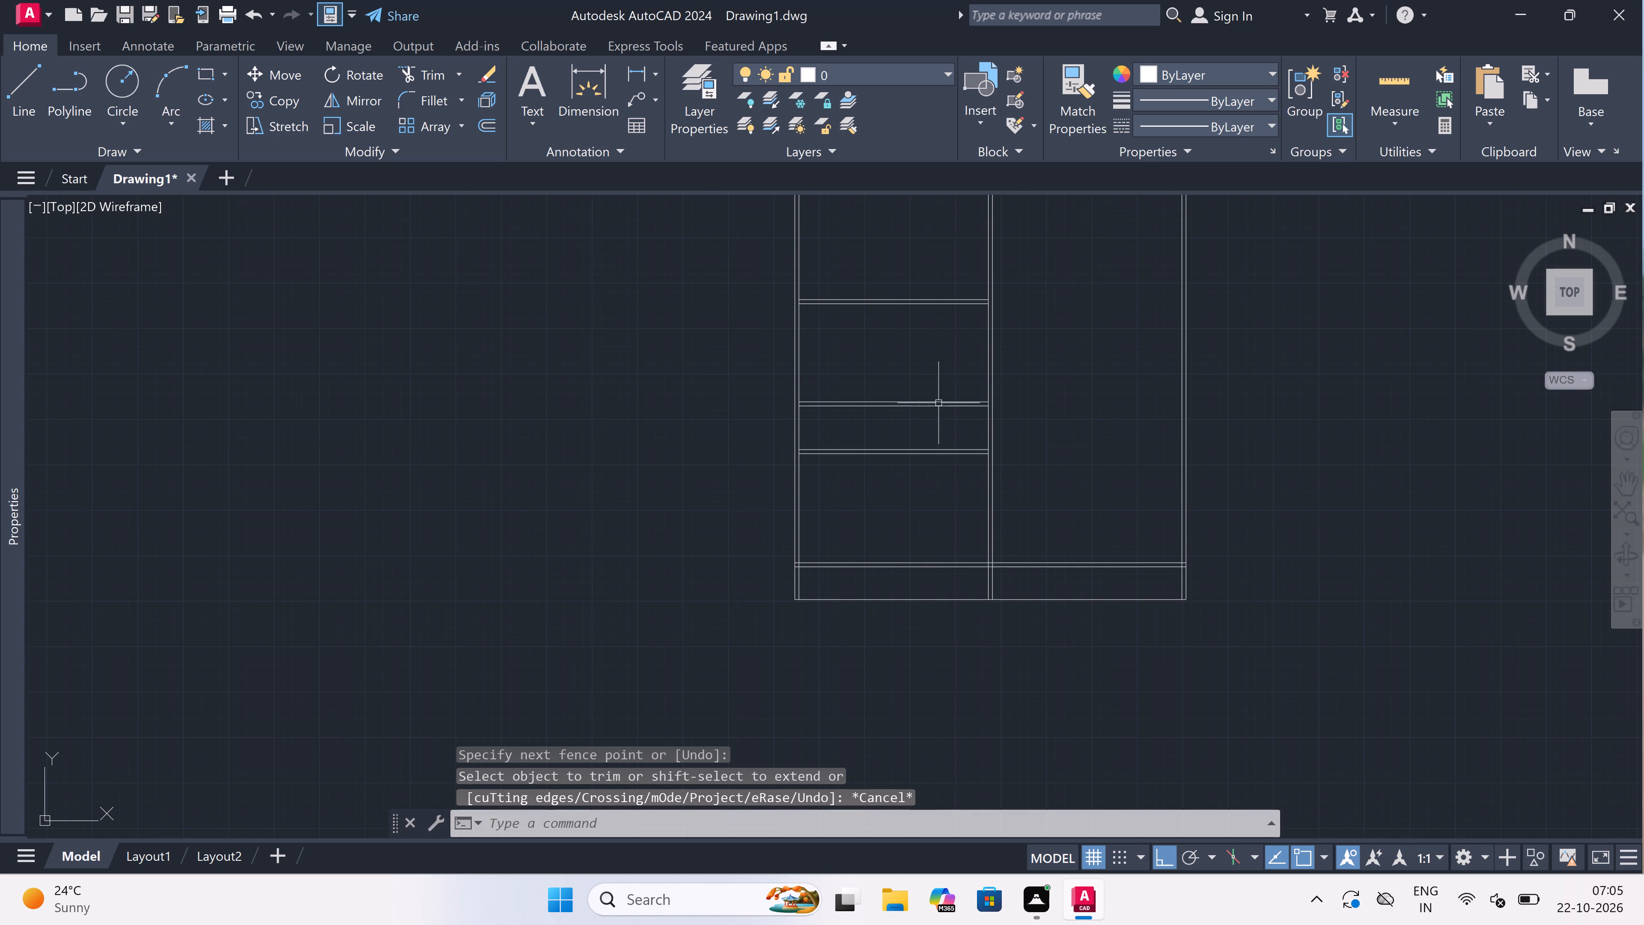
Trim the sixth cross wall's line ends inside the left outer wall and that wall's inner line between them.
{"action": "scroll", "coordinate": [938, 403], "scroll_direction": "up", "scroll_amount": 1}
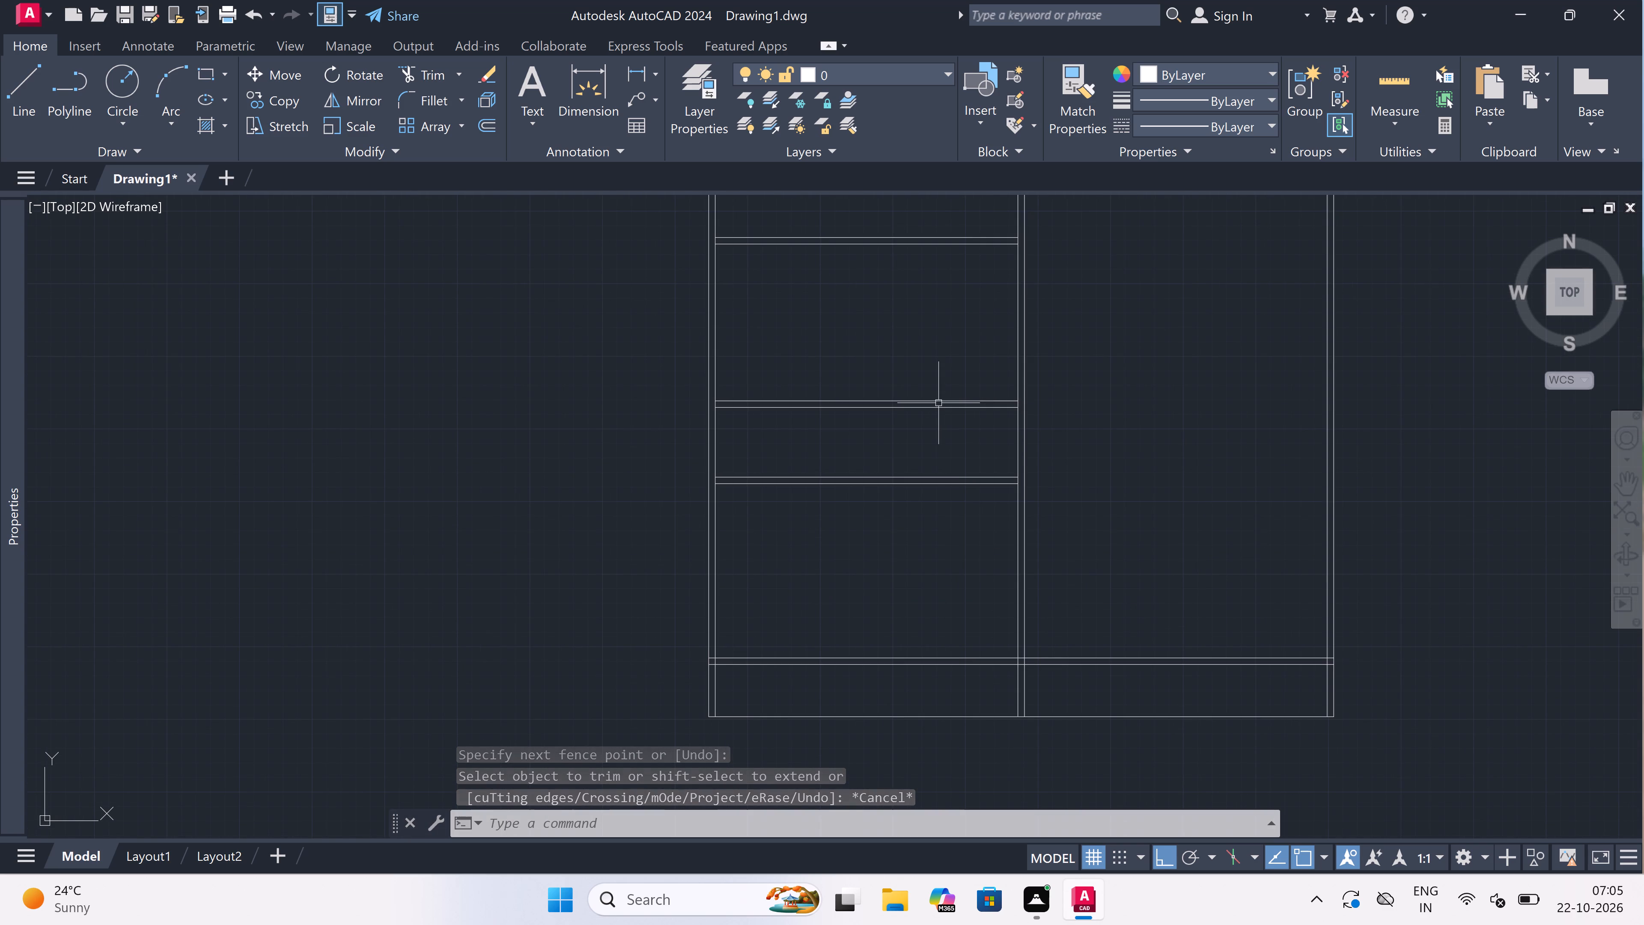
{"action": "key", "text": "space"}
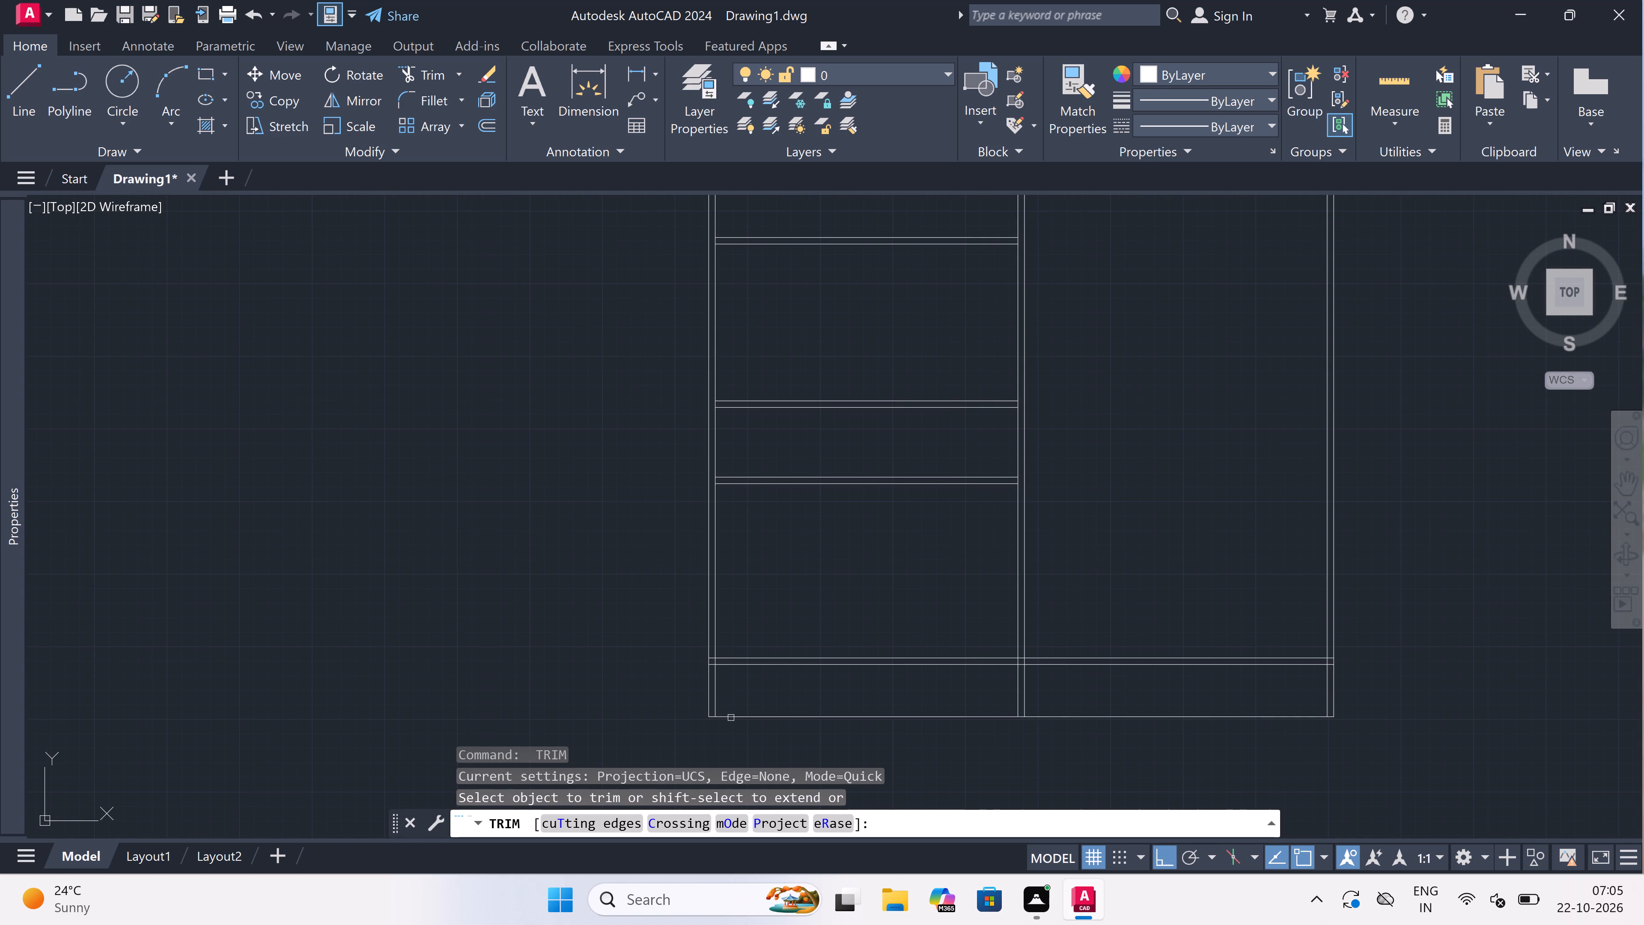
{"action": "scroll", "coordinate": [711, 661], "scroll_direction": "up", "scroll_amount": 4}
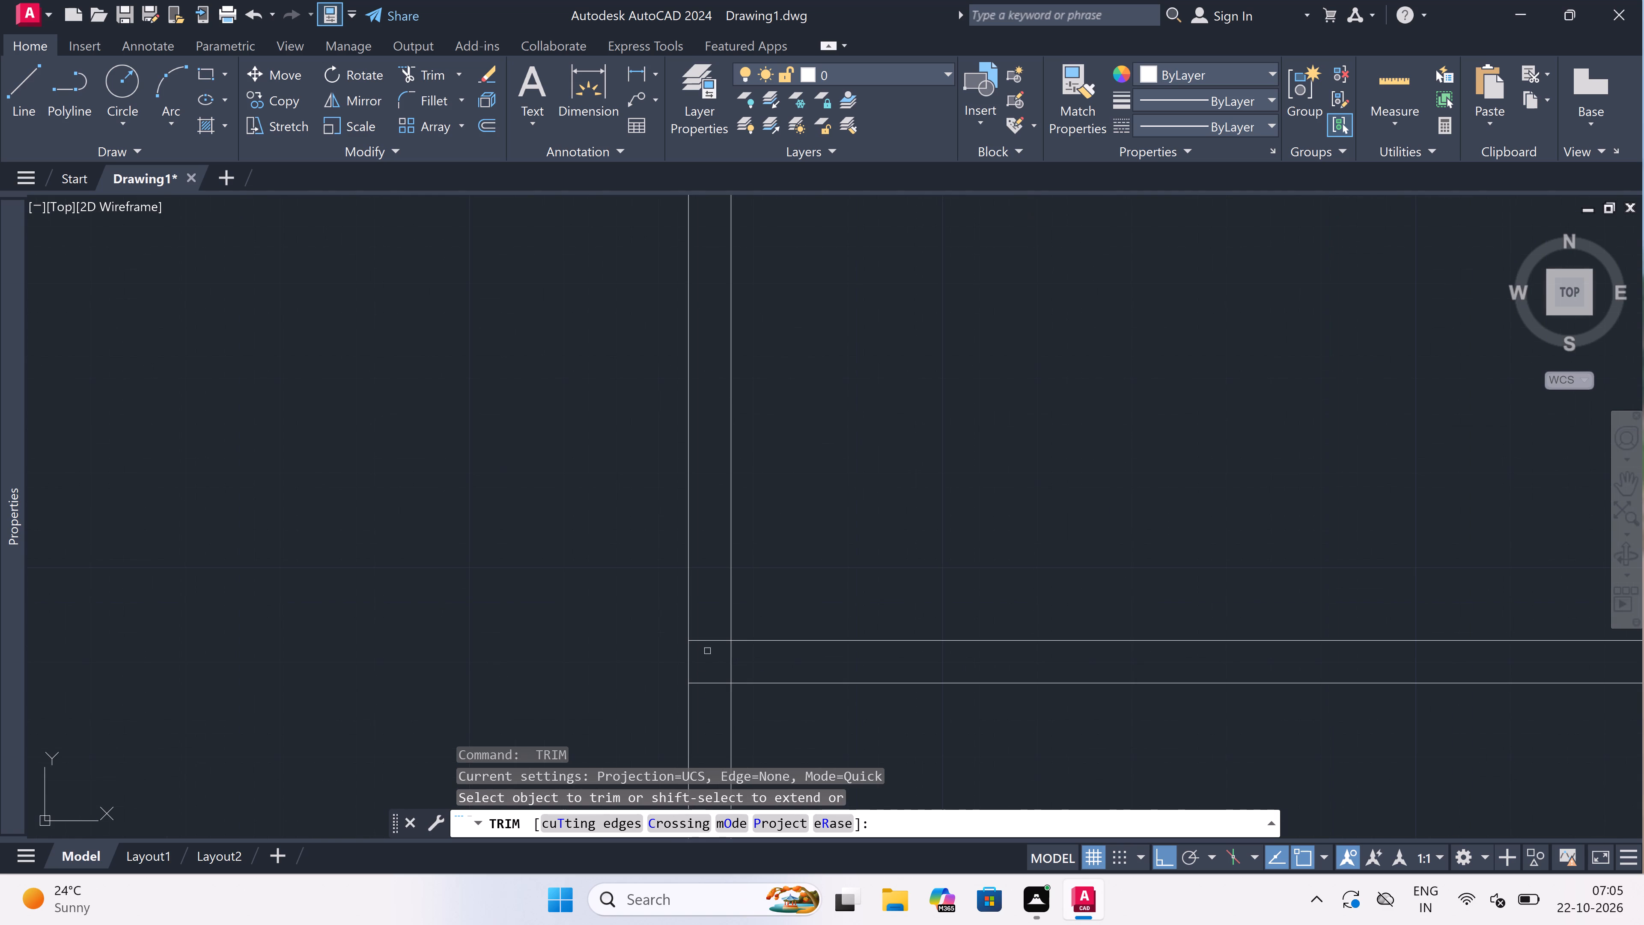
{"action": "left_click", "coordinate": [709, 627]}
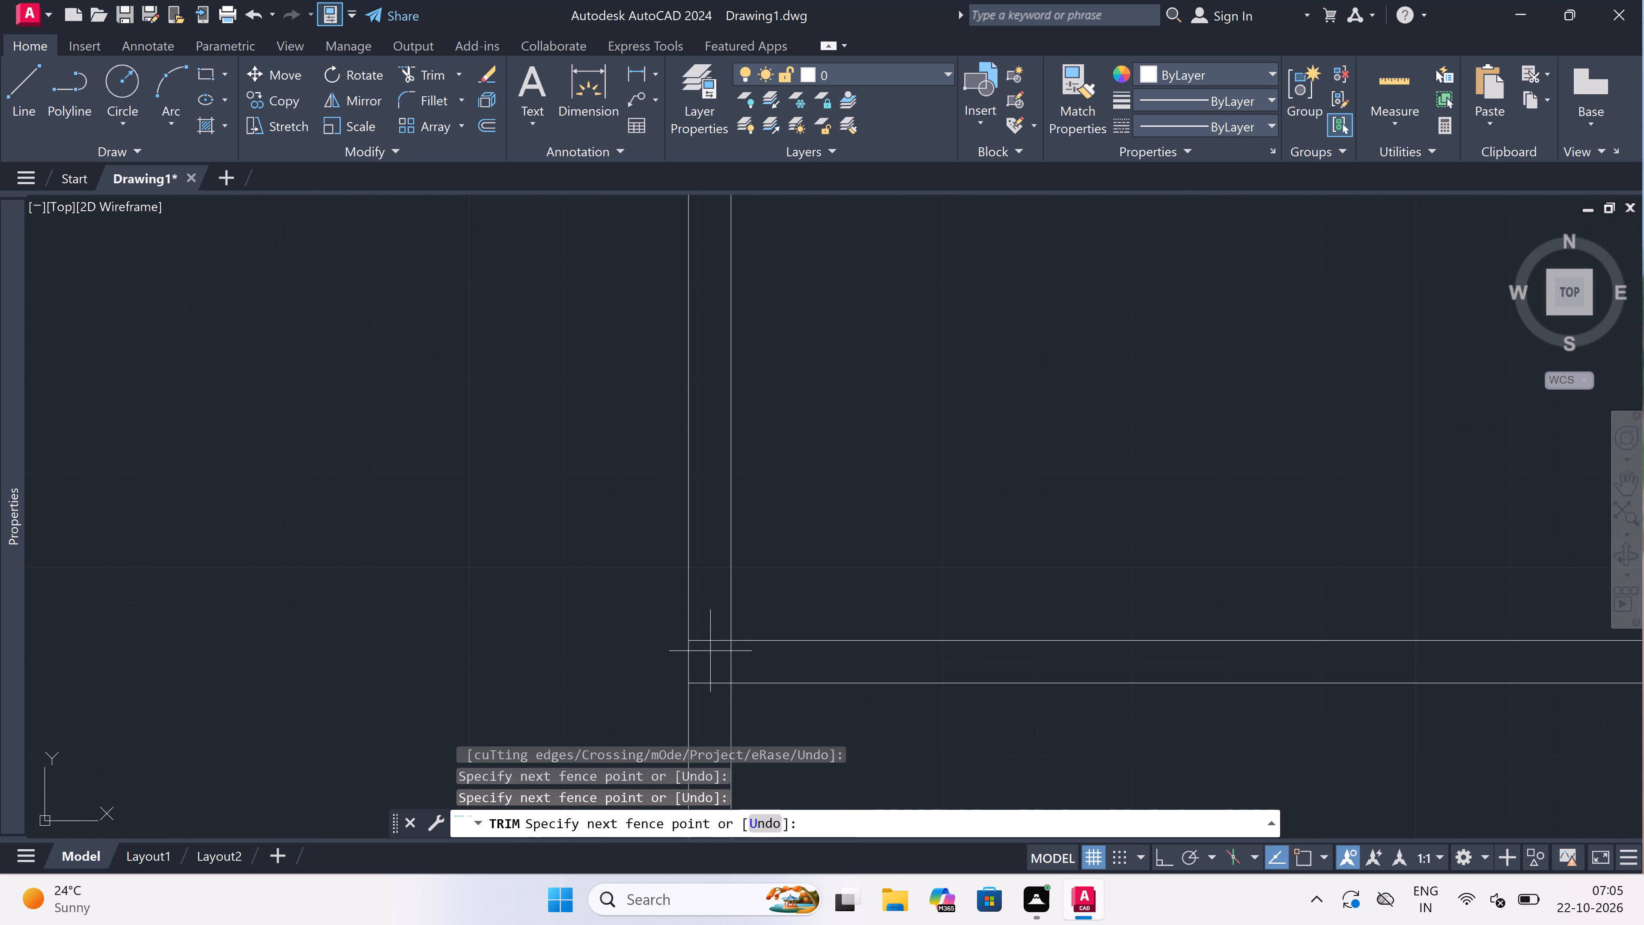
{"action": "double_click", "coordinate": [711, 683]}
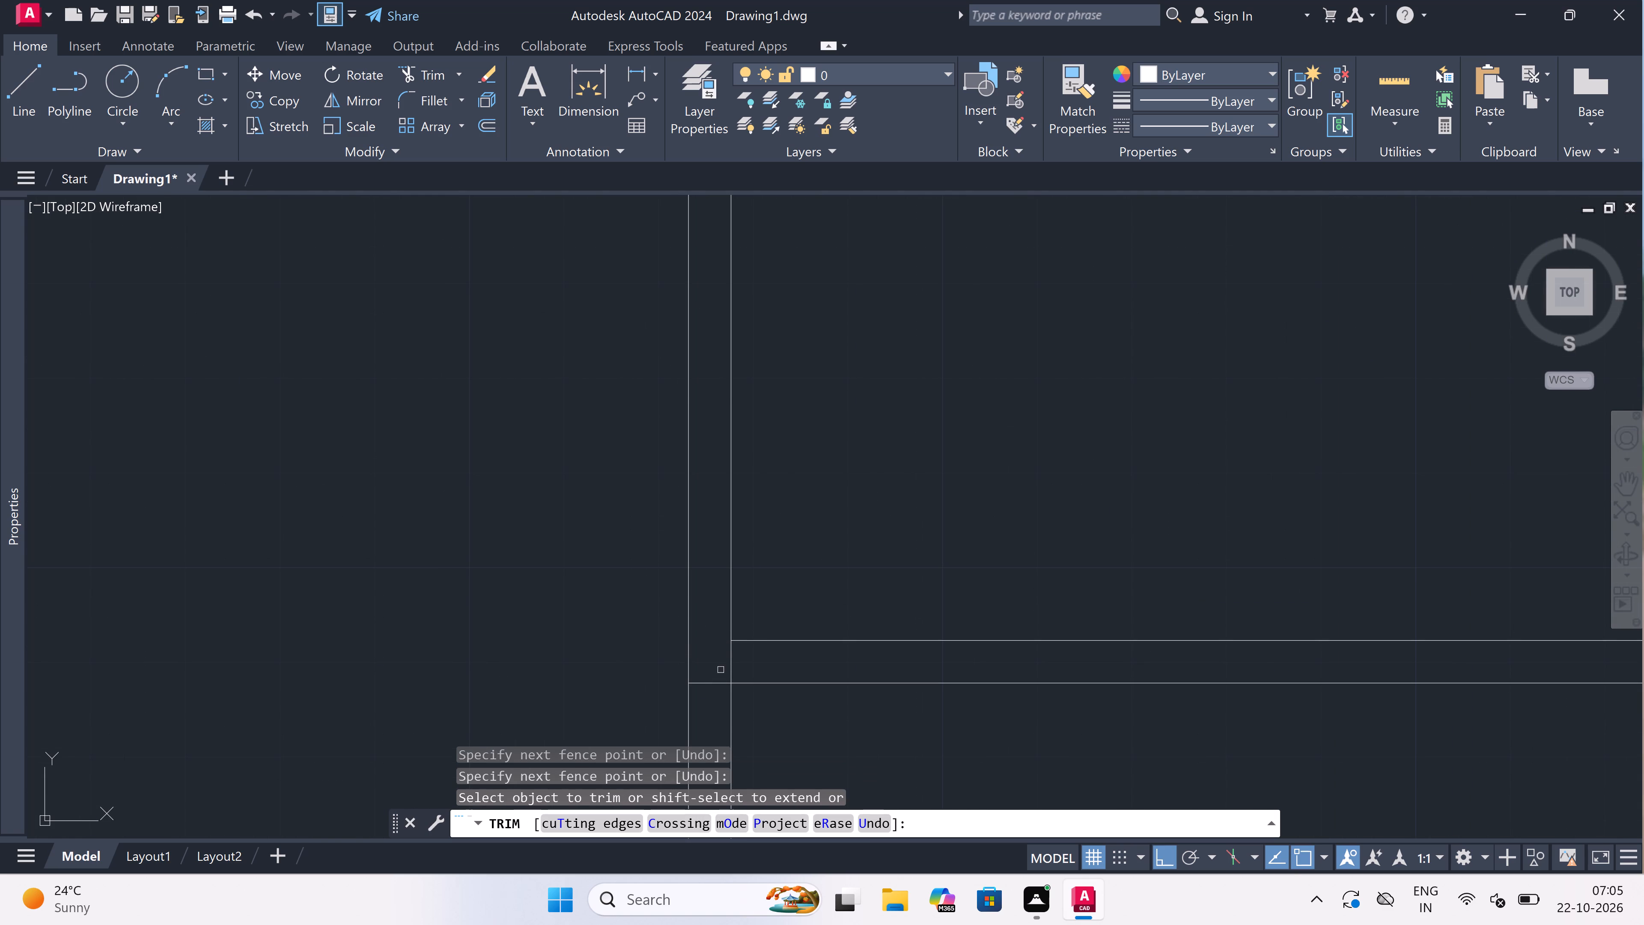
{"action": "scroll", "coordinate": [721, 684], "scroll_direction": "up", "scroll_amount": 1}
{"action": "left_click", "coordinate": [708, 689]}
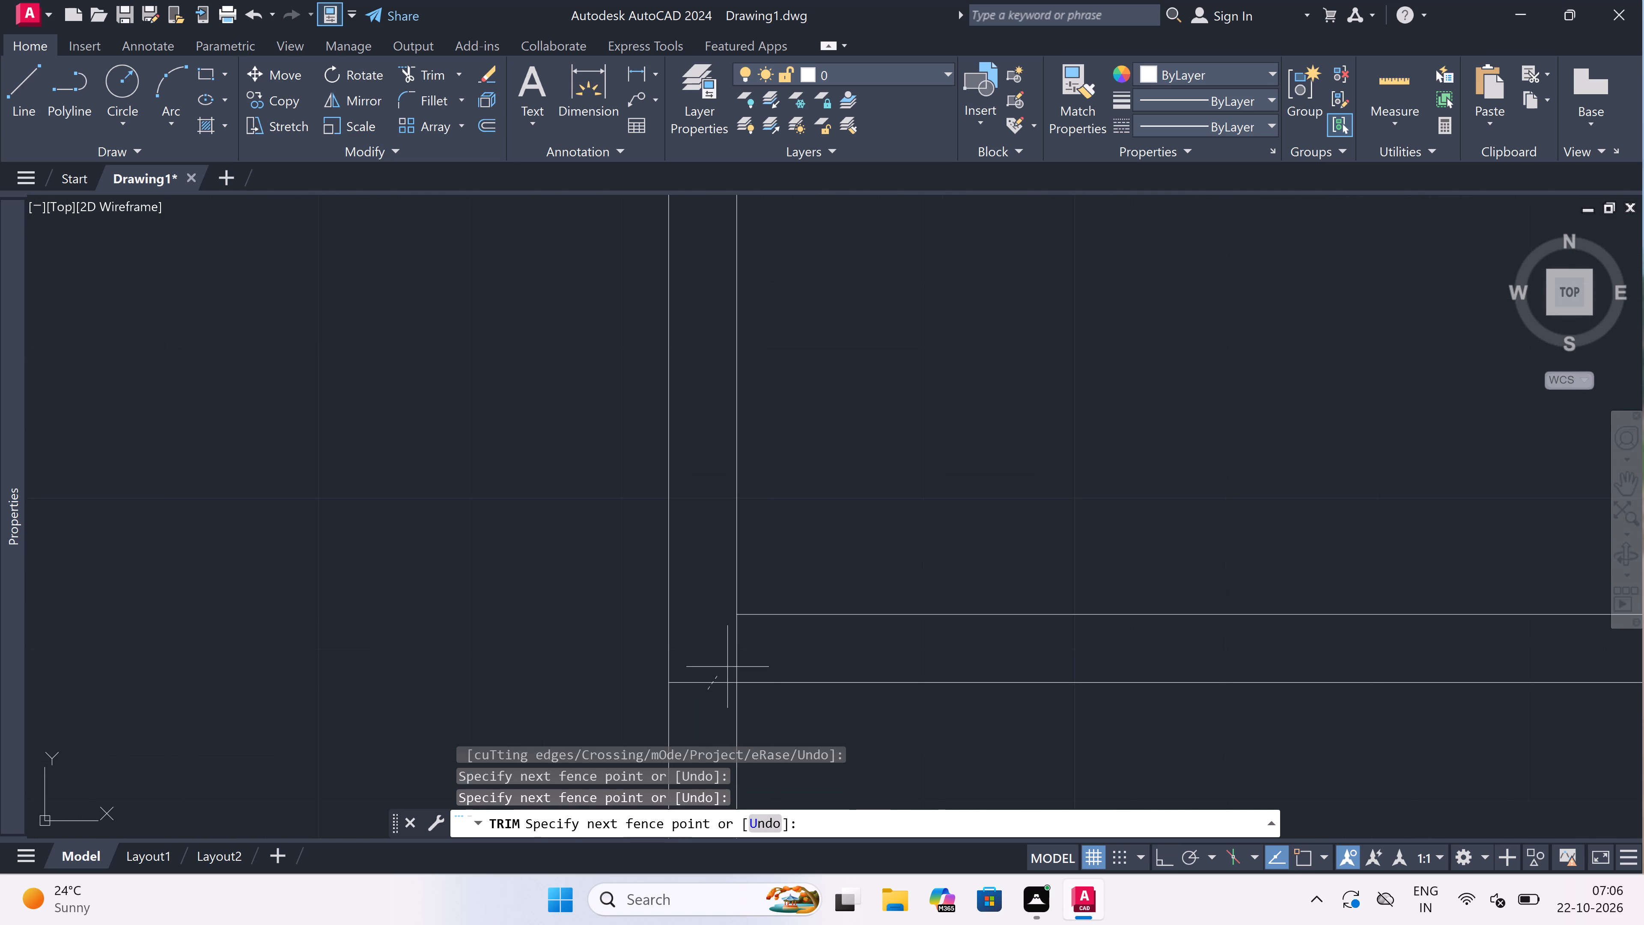
{"action": "left_click", "coordinate": [763, 648]}
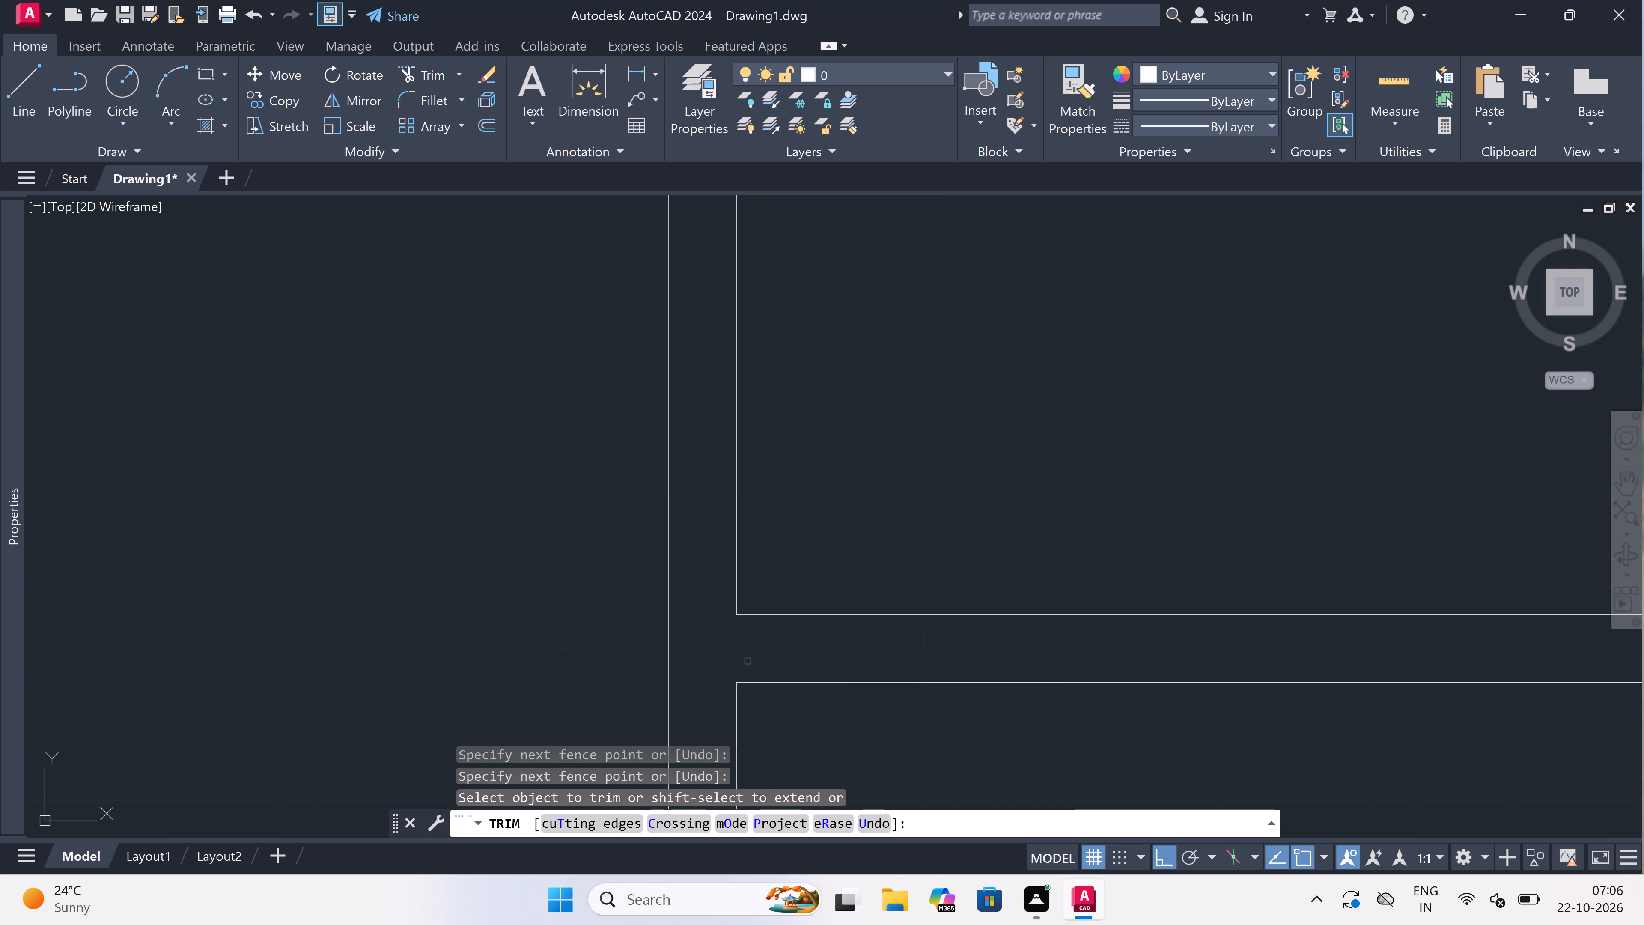
{"action": "scroll", "coordinate": [748, 661], "scroll_direction": "down", "scroll_amount": 5}
{"action": "scroll", "coordinate": [819, 656], "scroll_direction": "down", "scroll_amount": 2}
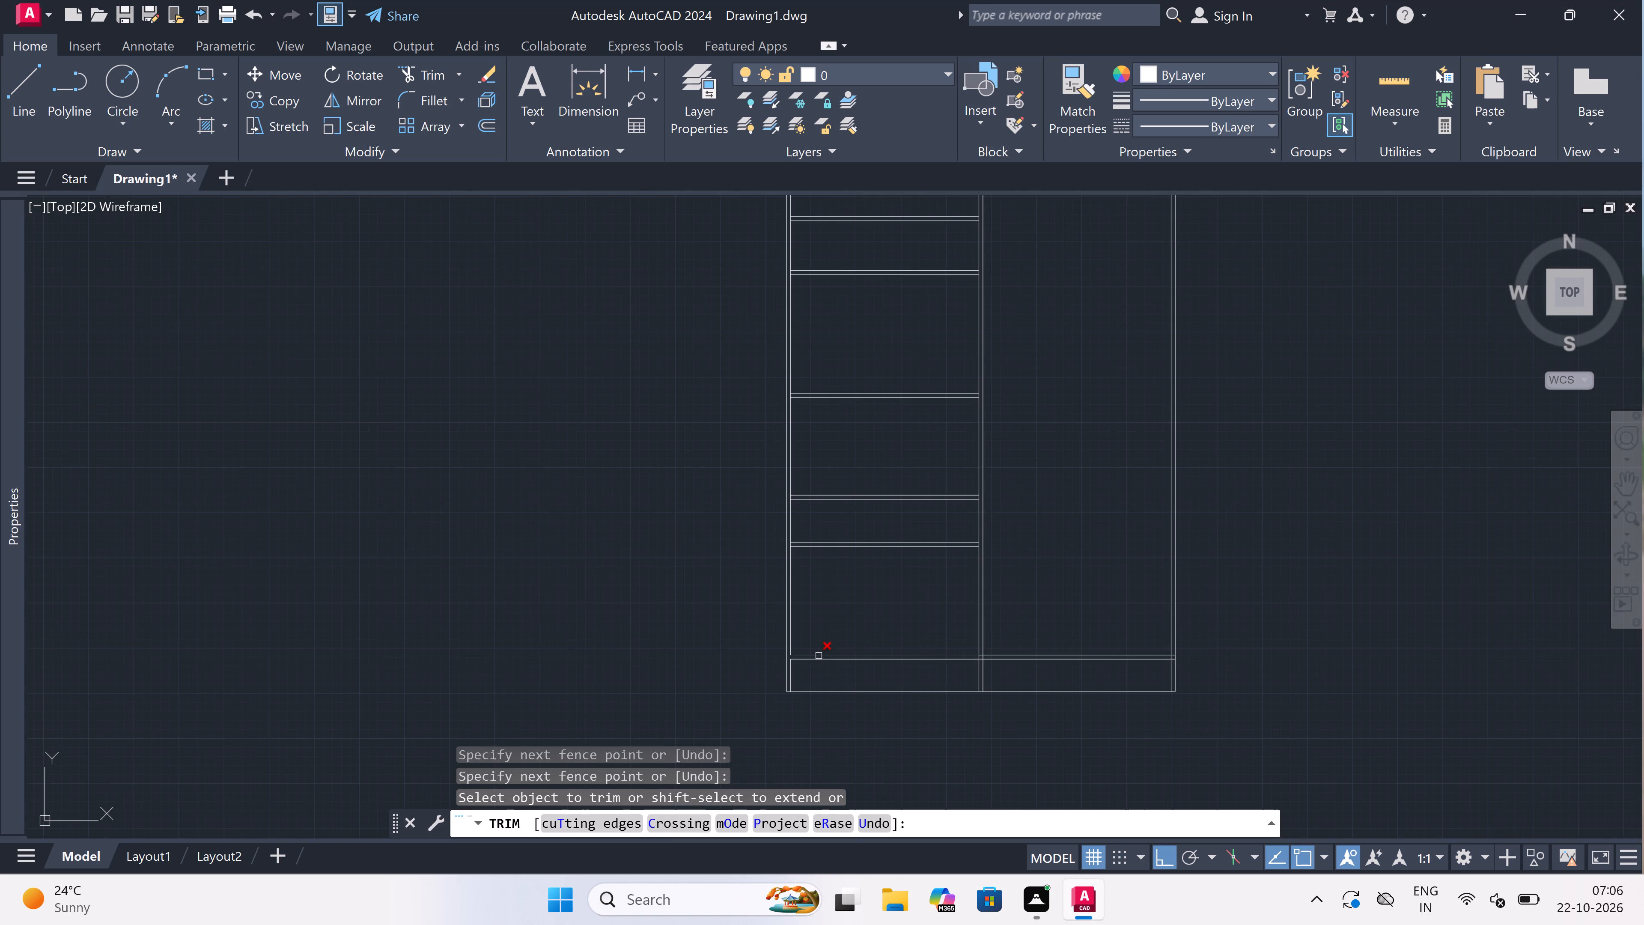
Trim the sixth cross wall's line ends inside the right outer wall and that wall's inner line between them.
{"action": "scroll", "coordinate": [1178, 670], "scroll_direction": "up", "scroll_amount": 4}
{"action": "scroll", "coordinate": [1139, 565], "scroll_direction": "up", "scroll_amount": 1}
{"action": "left_click", "coordinate": [1142, 564]}
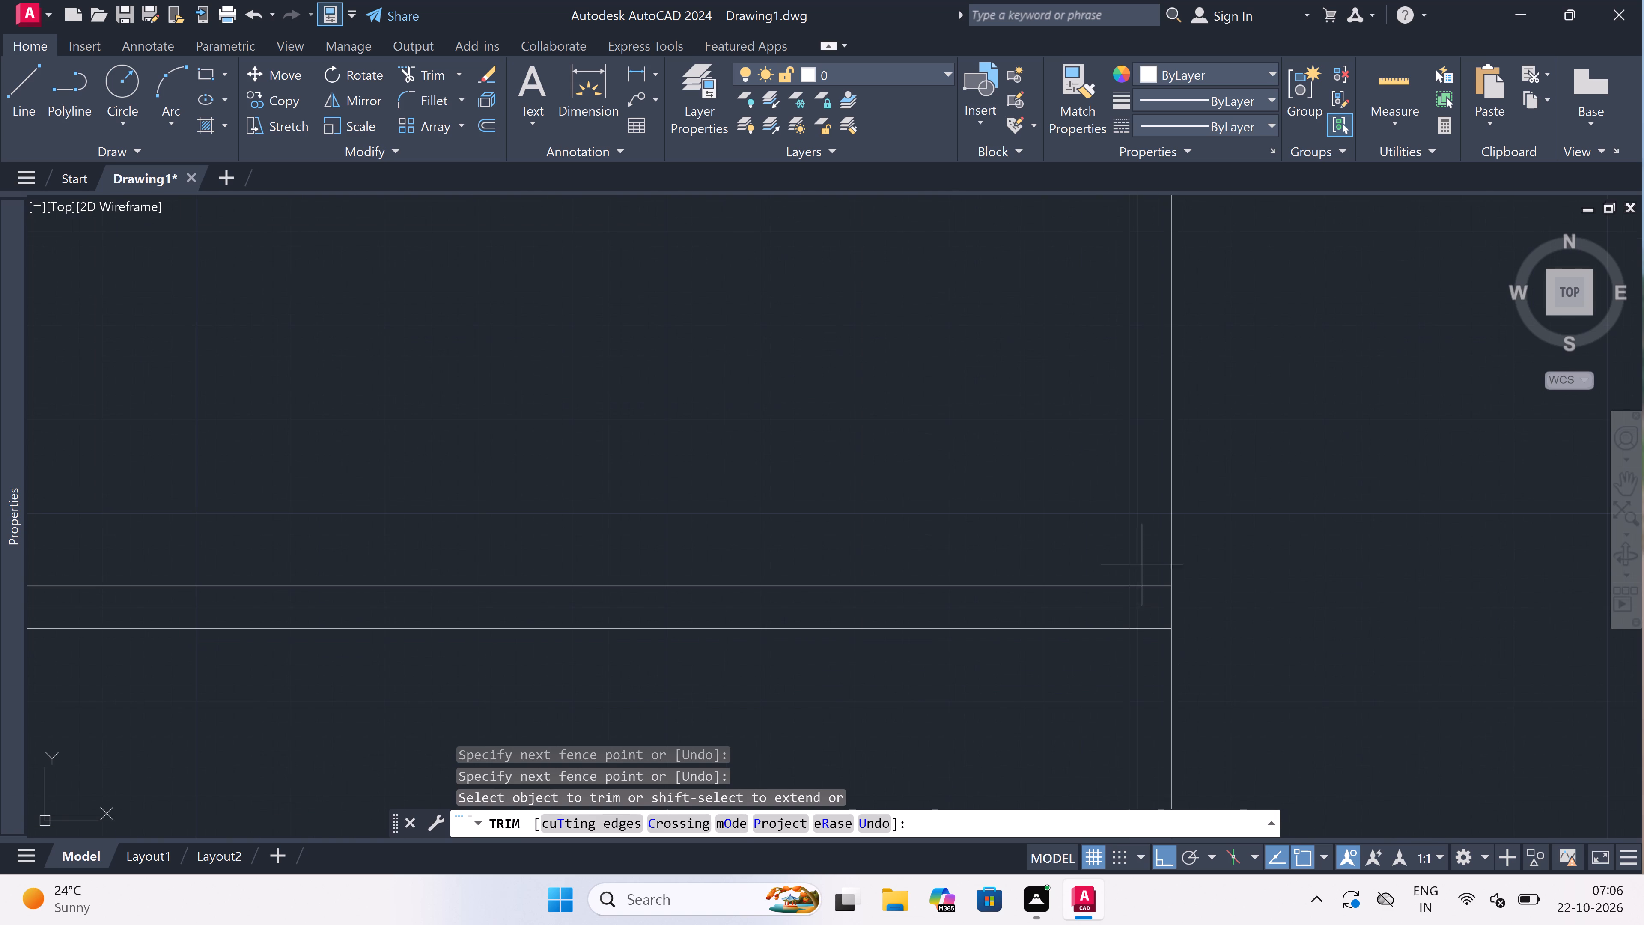
{"action": "left_click", "coordinate": [1151, 656]}
{"action": "left_click", "coordinate": [1148, 612]}
{"action": "left_click", "coordinate": [1093, 613]}
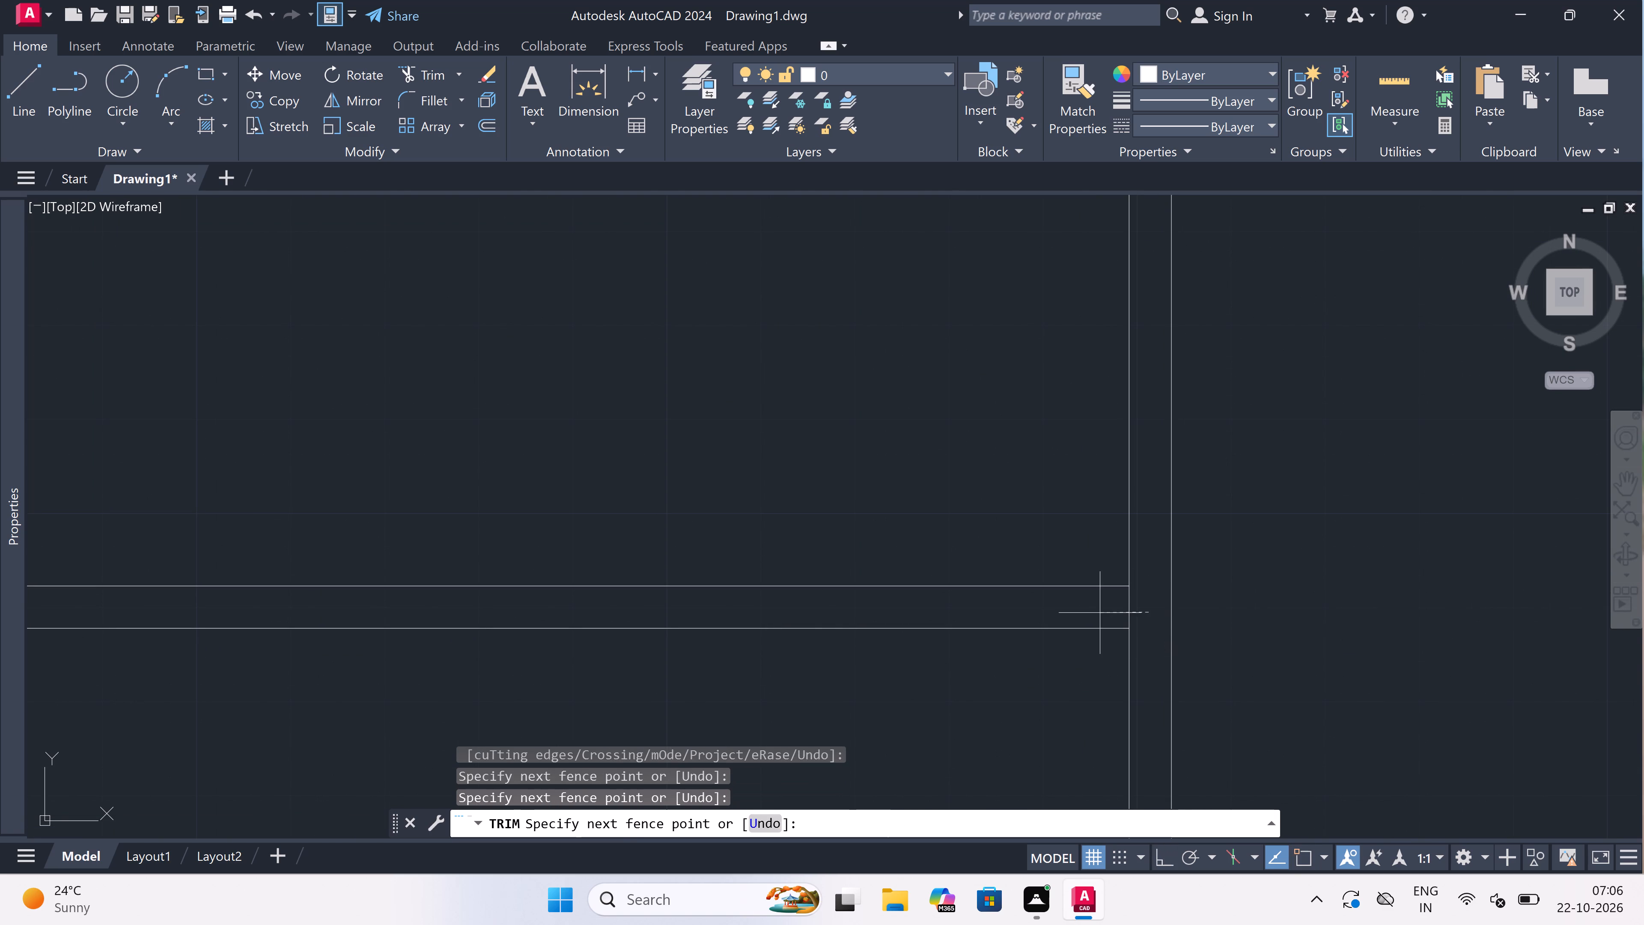
{"action": "scroll", "coordinate": [1134, 584], "scroll_direction": "down", "scroll_amount": 9}
{"action": "scroll", "coordinate": [1052, 544], "scroll_direction": "up", "scroll_amount": 2}
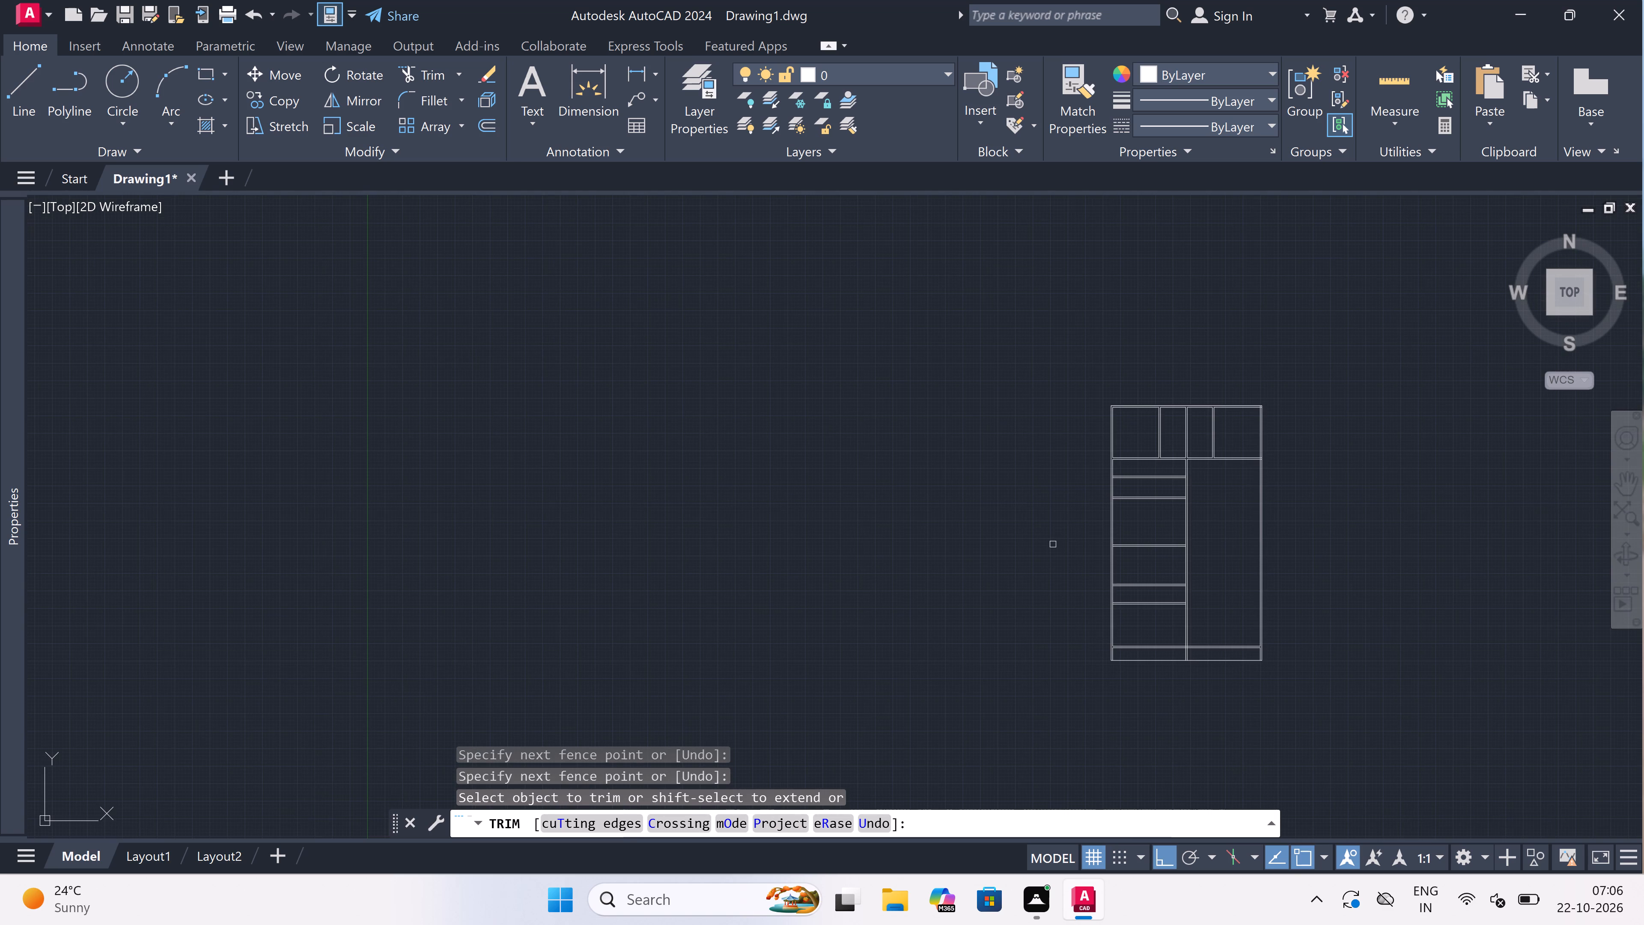
{"action": "scroll", "coordinate": [1244, 581], "scroll_direction": "up", "scroll_amount": 2}
{"action": "scroll", "coordinate": [1088, 597], "scroll_direction": "down", "scroll_amount": 3}
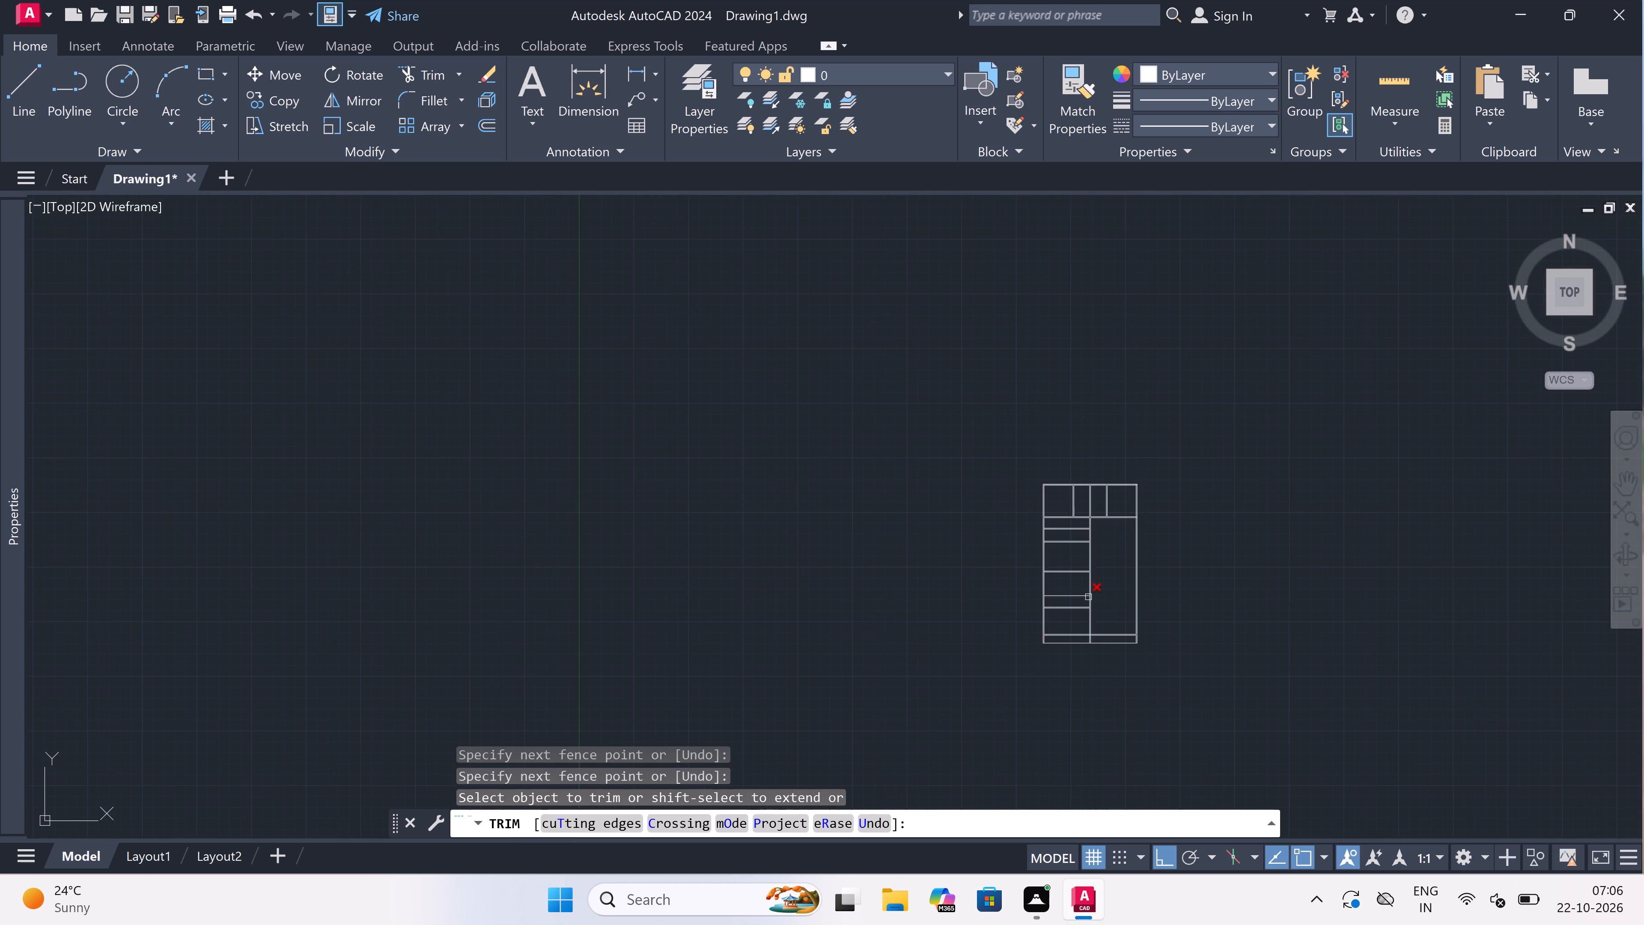
{"action": "scroll", "coordinate": [1105, 619], "scroll_direction": "up", "scroll_amount": 4}
{"action": "key", "text": "Escape"}
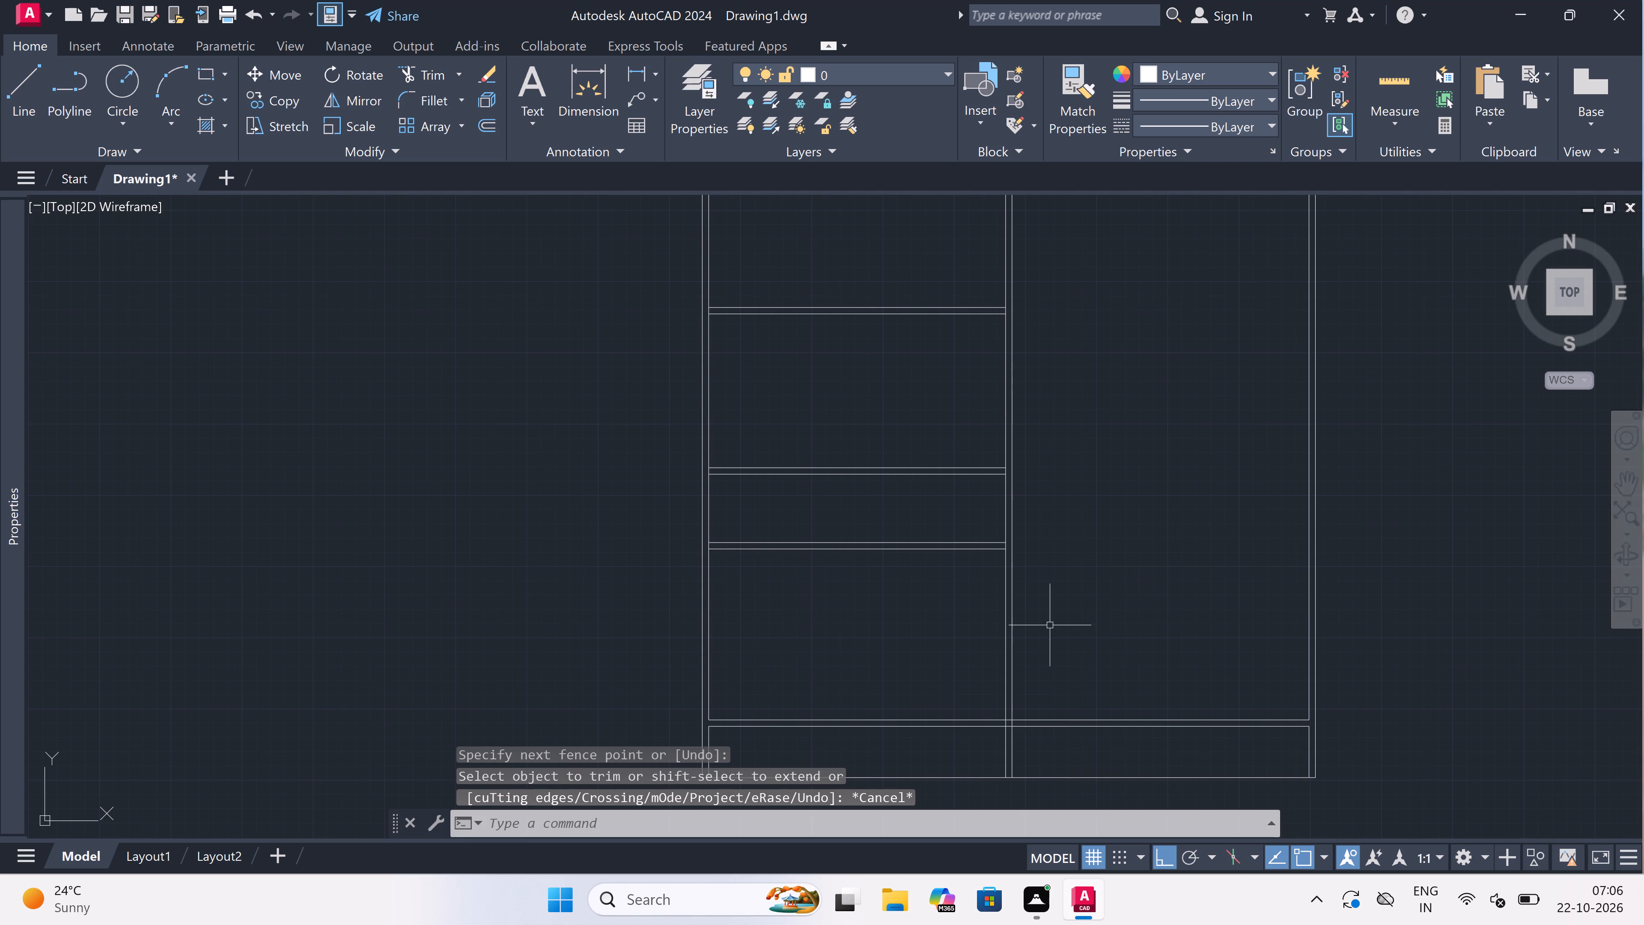
{"action": "scroll", "coordinate": [890, 645], "scroll_direction": "down", "scroll_amount": 2}
{"action": "scroll", "coordinate": [890, 645], "scroll_direction": "up", "scroll_amount": 2}
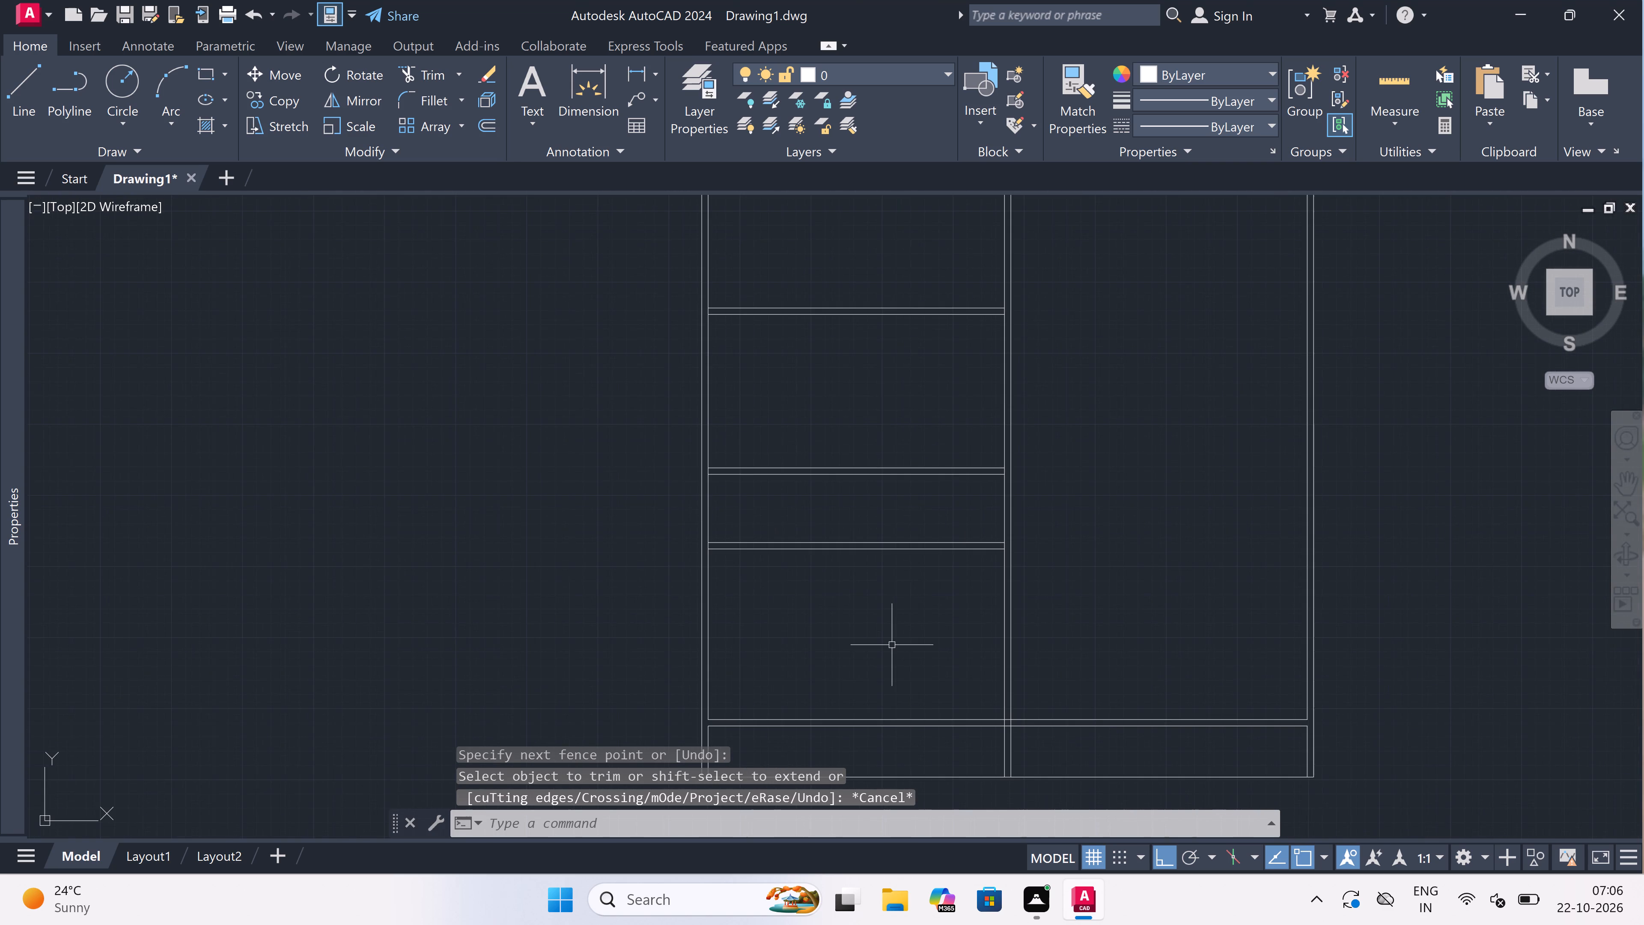
Trim the left outer wall's inner line where the fifth, fourth and third cross walls meet it.
{"action": "key", "text": "space"}
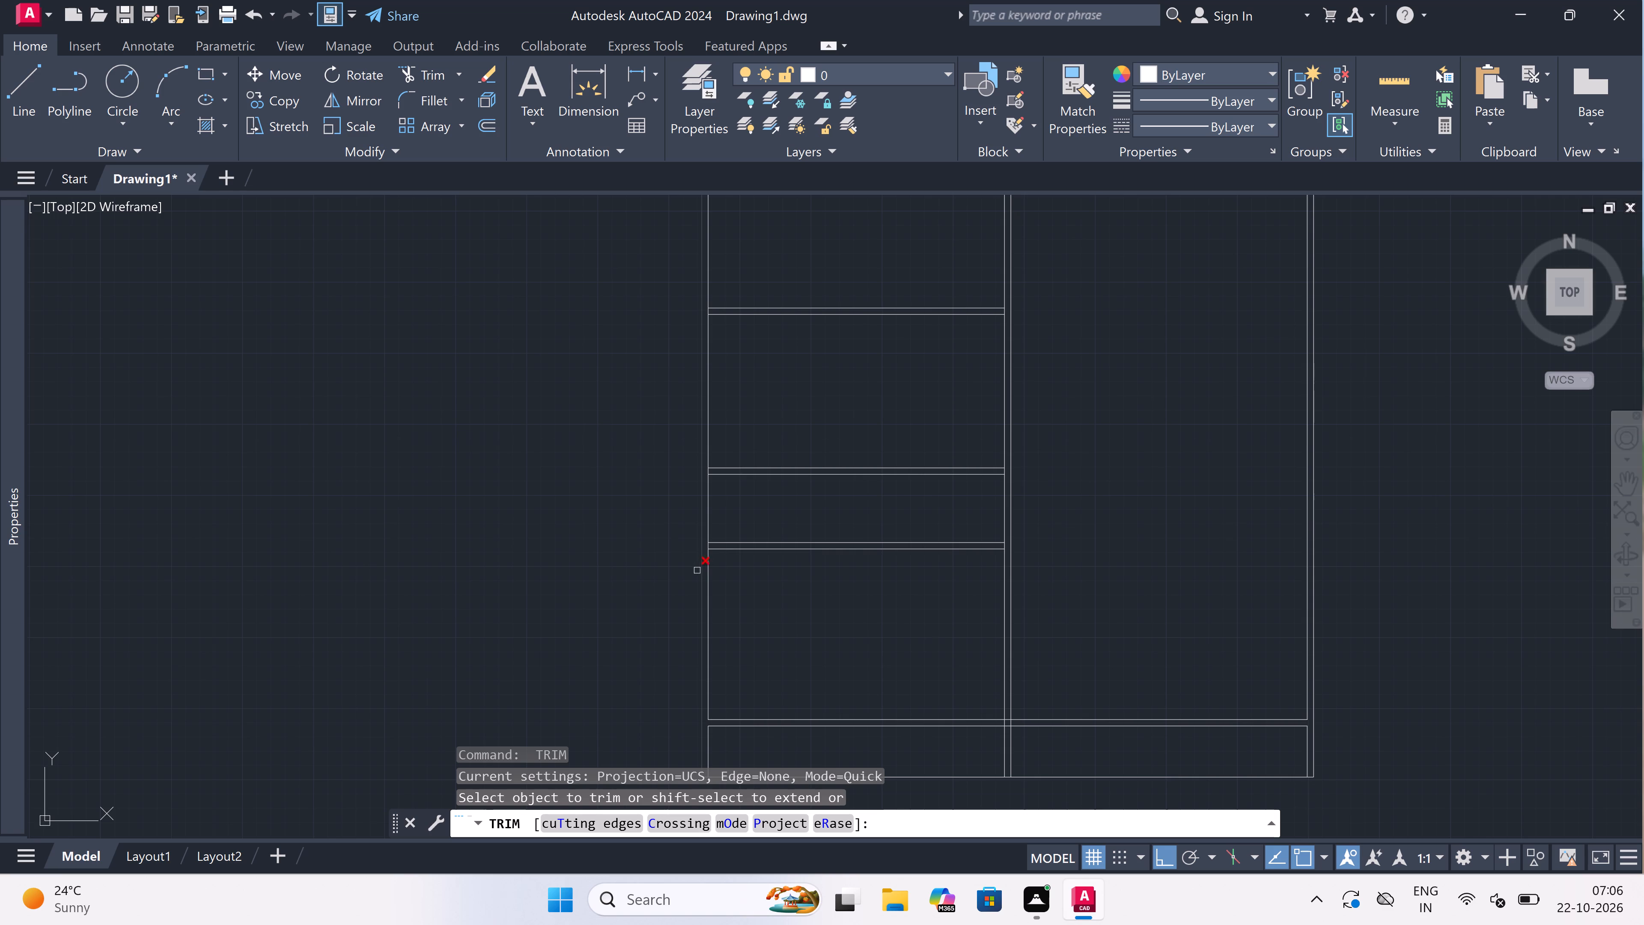
{"action": "scroll", "coordinate": [696, 543], "scroll_direction": "up", "scroll_amount": 2}
{"action": "scroll", "coordinate": [734, 550], "scroll_direction": "up", "scroll_amount": 1}
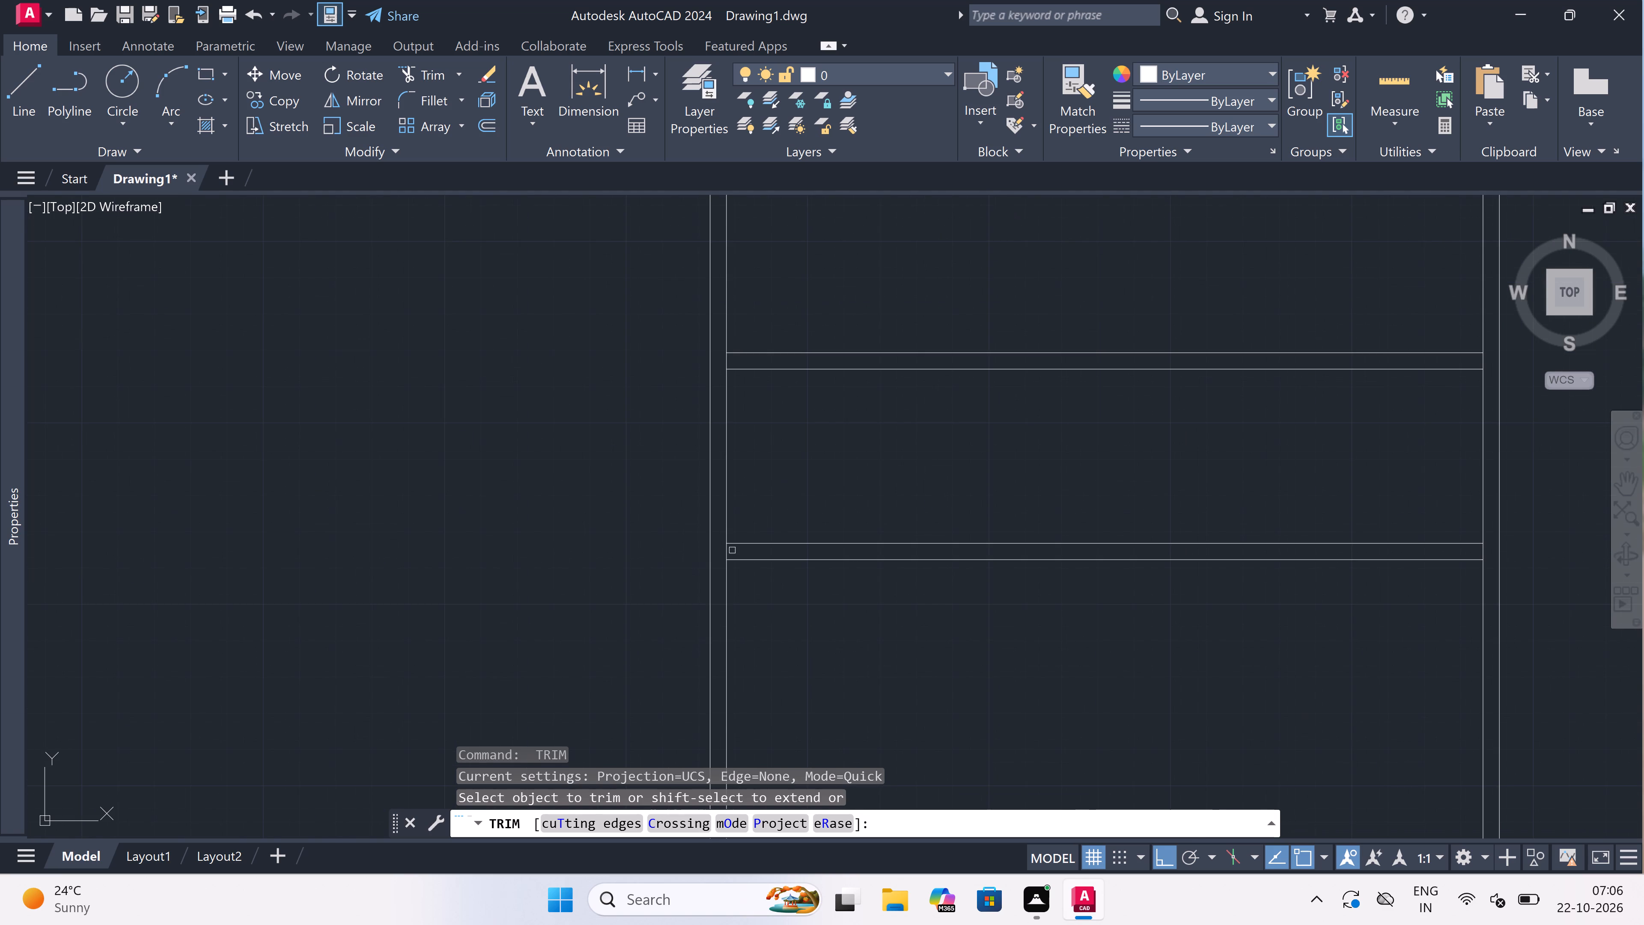
{"action": "scroll", "coordinate": [734, 550], "scroll_direction": "up", "scroll_amount": 1}
{"action": "double_click", "coordinate": [709, 551]}
{"action": "double_click", "coordinate": [735, 553]}
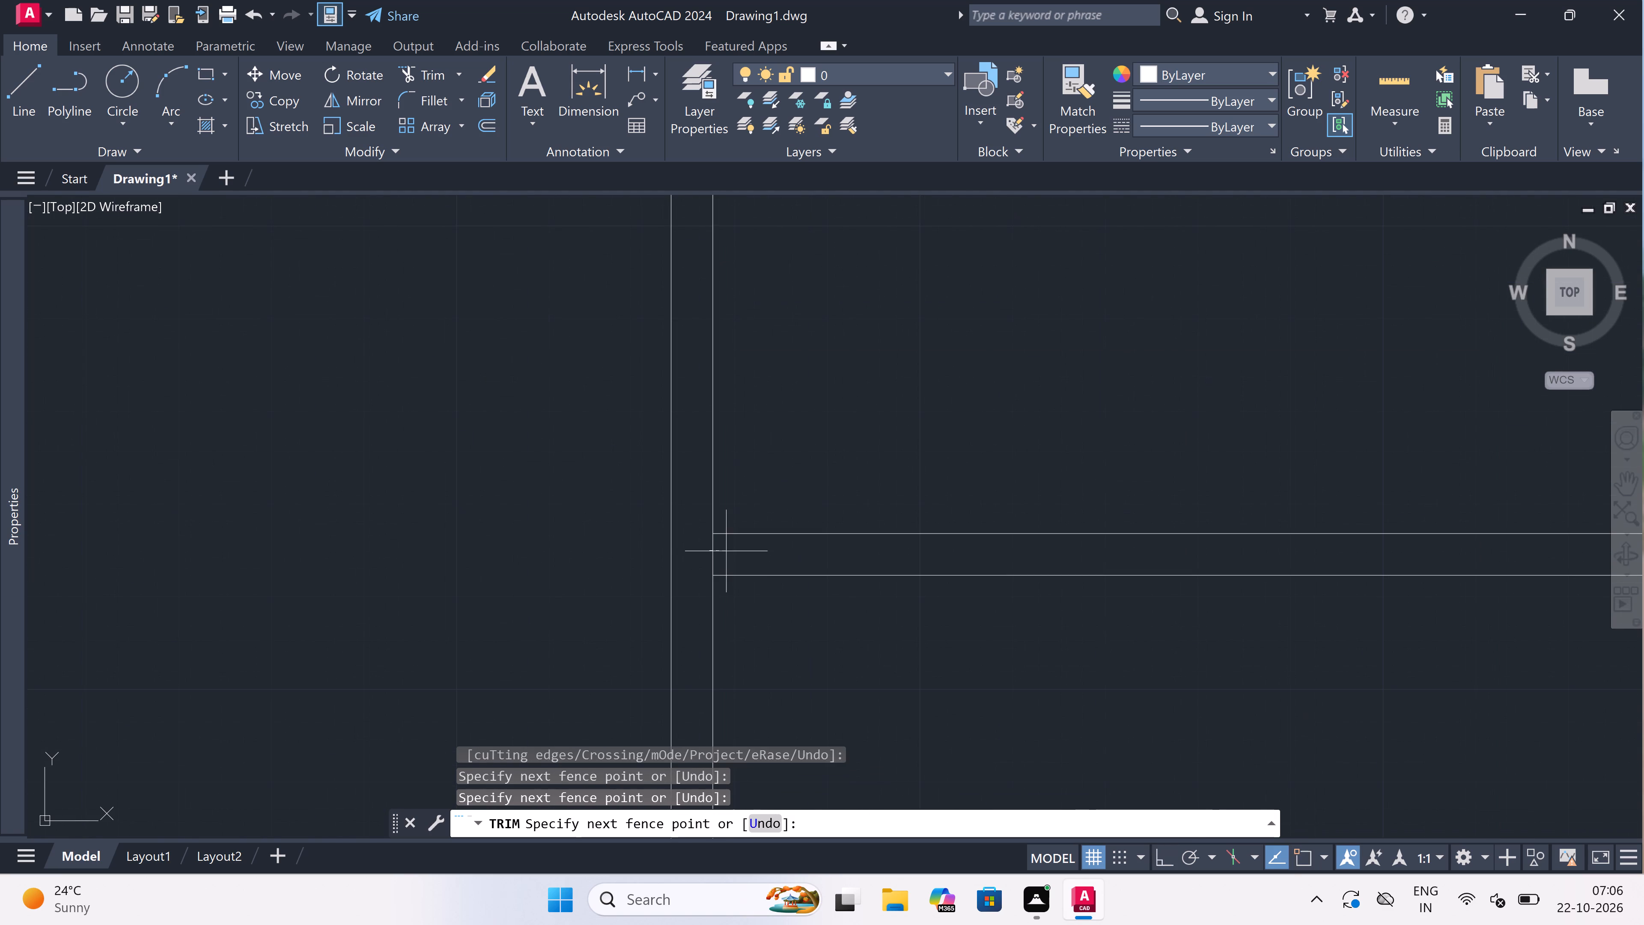
{"action": "scroll", "coordinate": [735, 553], "scroll_direction": "down", "scroll_amount": 4}
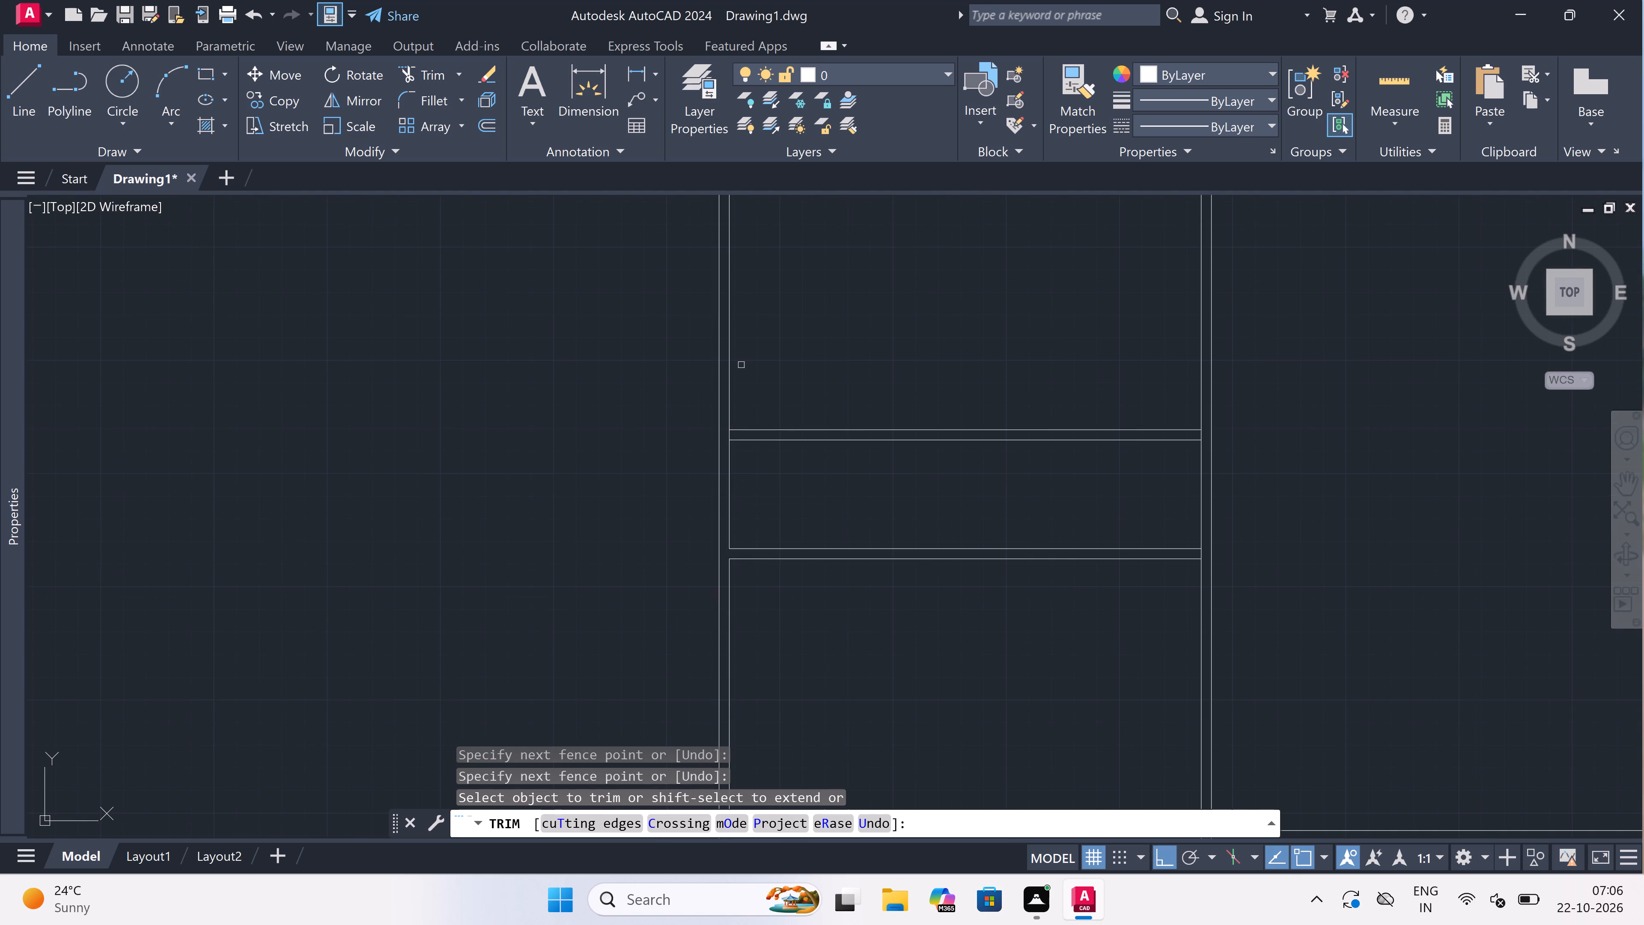
{"action": "scroll", "coordinate": [728, 435], "scroll_direction": "up", "scroll_amount": 4}
{"action": "left_click", "coordinate": [728, 435]}
{"action": "scroll", "coordinate": [728, 435], "scroll_direction": "down", "scroll_amount": 7}
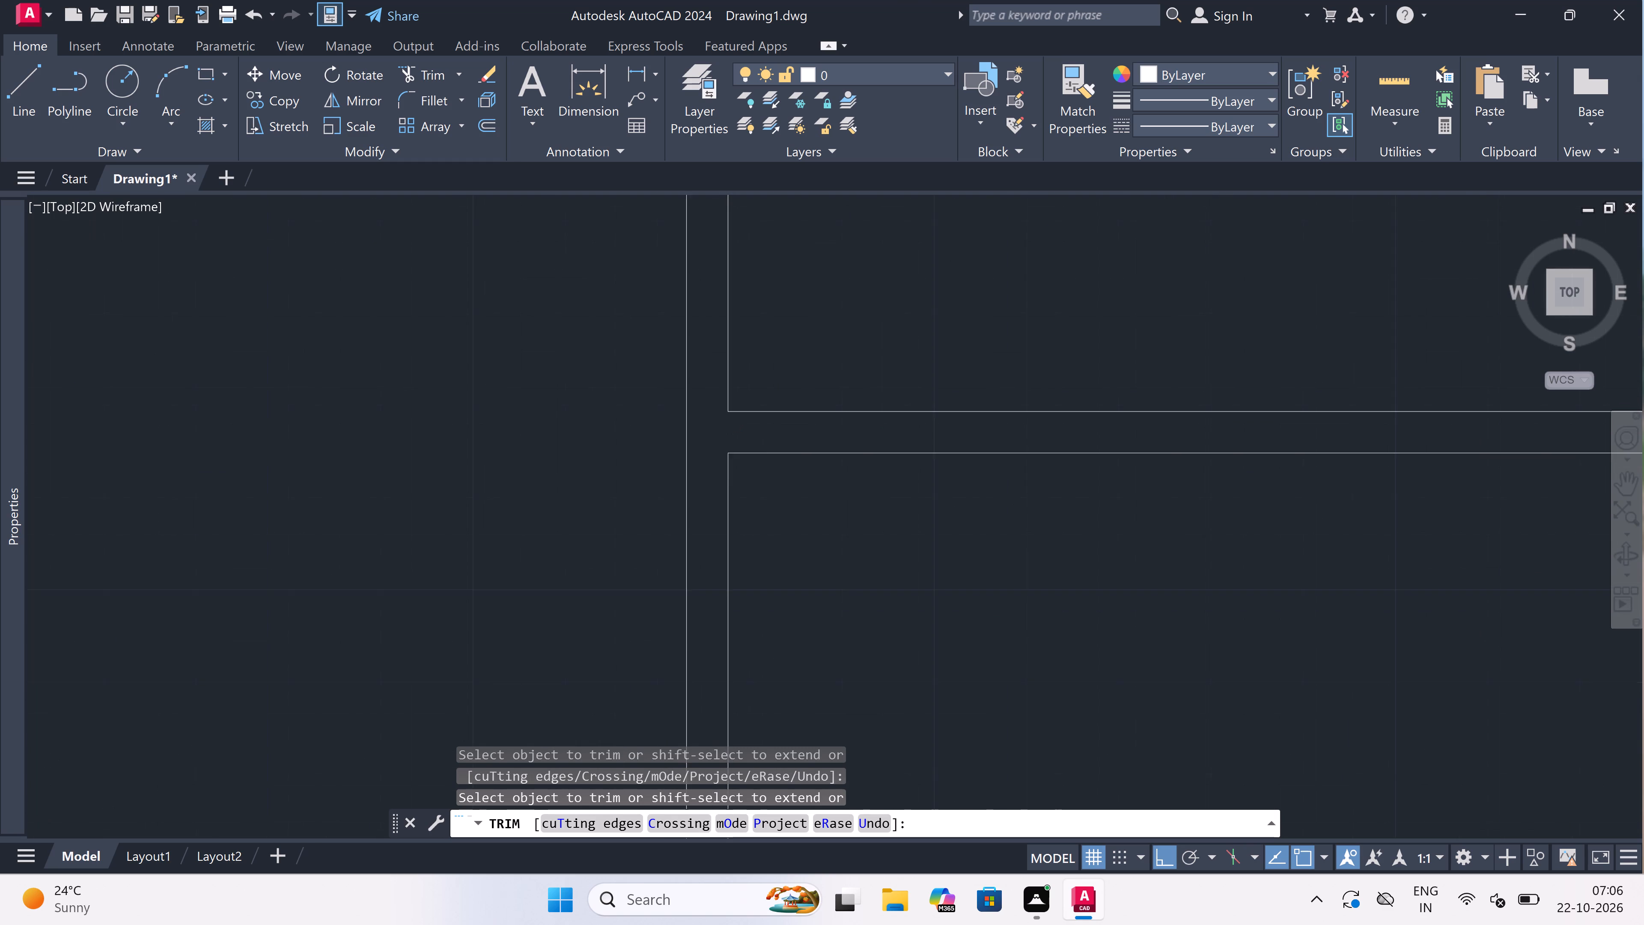
{"action": "scroll", "coordinate": [728, 436], "scroll_direction": "down", "scroll_amount": 3}
{"action": "scroll", "coordinate": [733, 403], "scroll_direction": "up", "scroll_amount": 6}
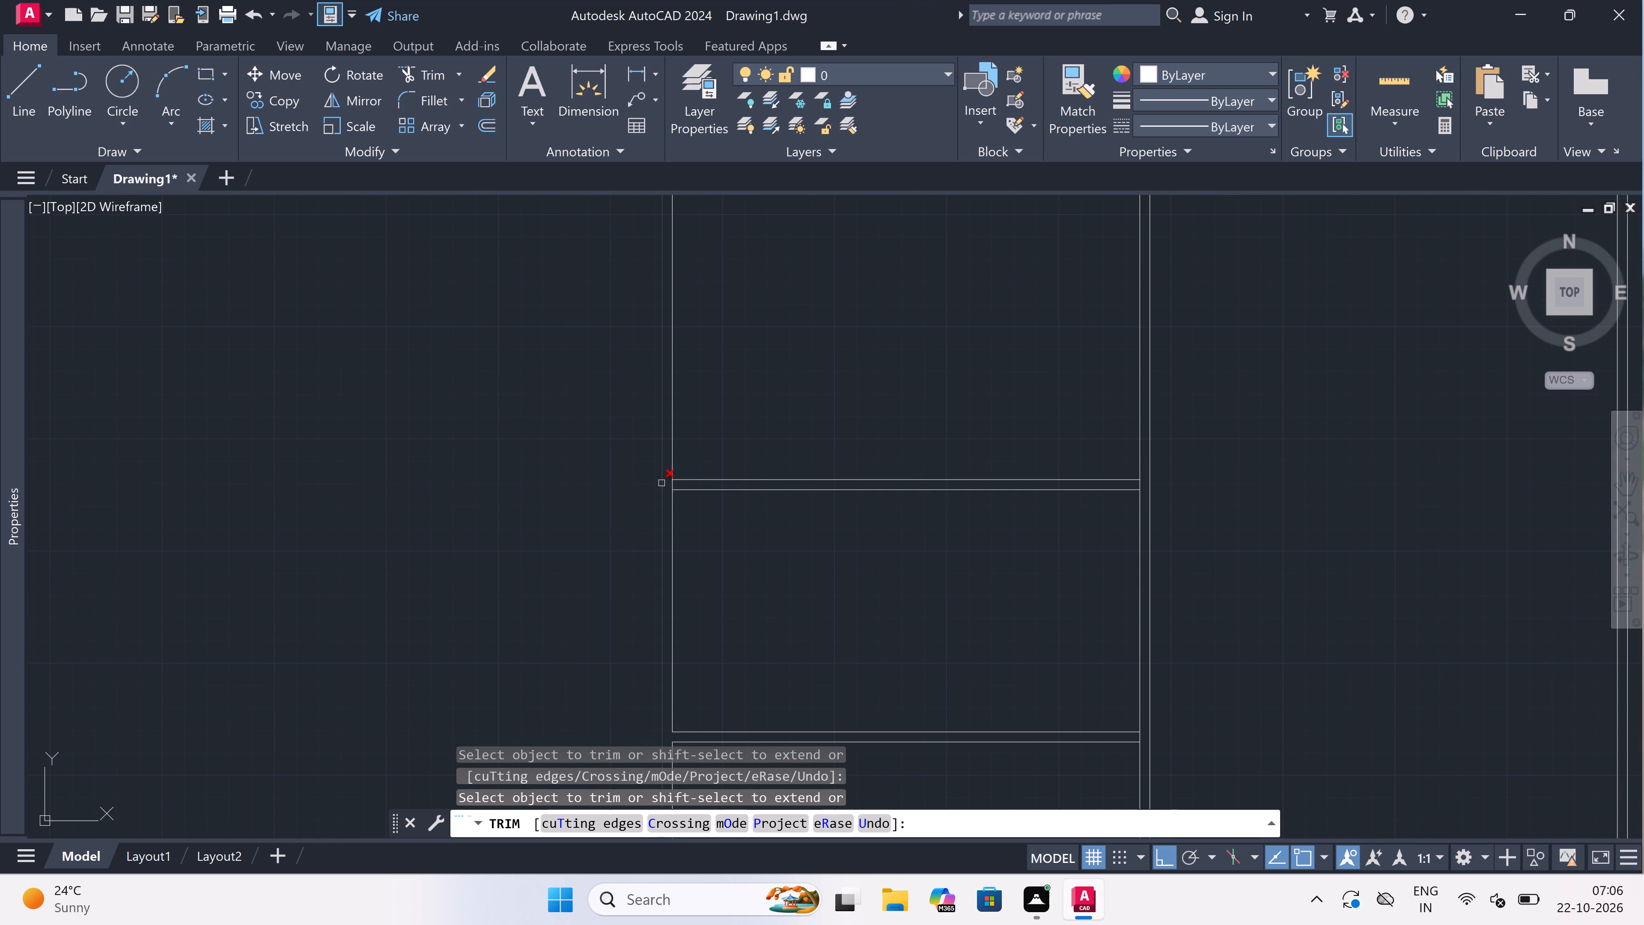
{"action": "scroll", "coordinate": [675, 477], "scroll_direction": "up", "scroll_amount": 5}
{"action": "left_click", "coordinate": [655, 504]}
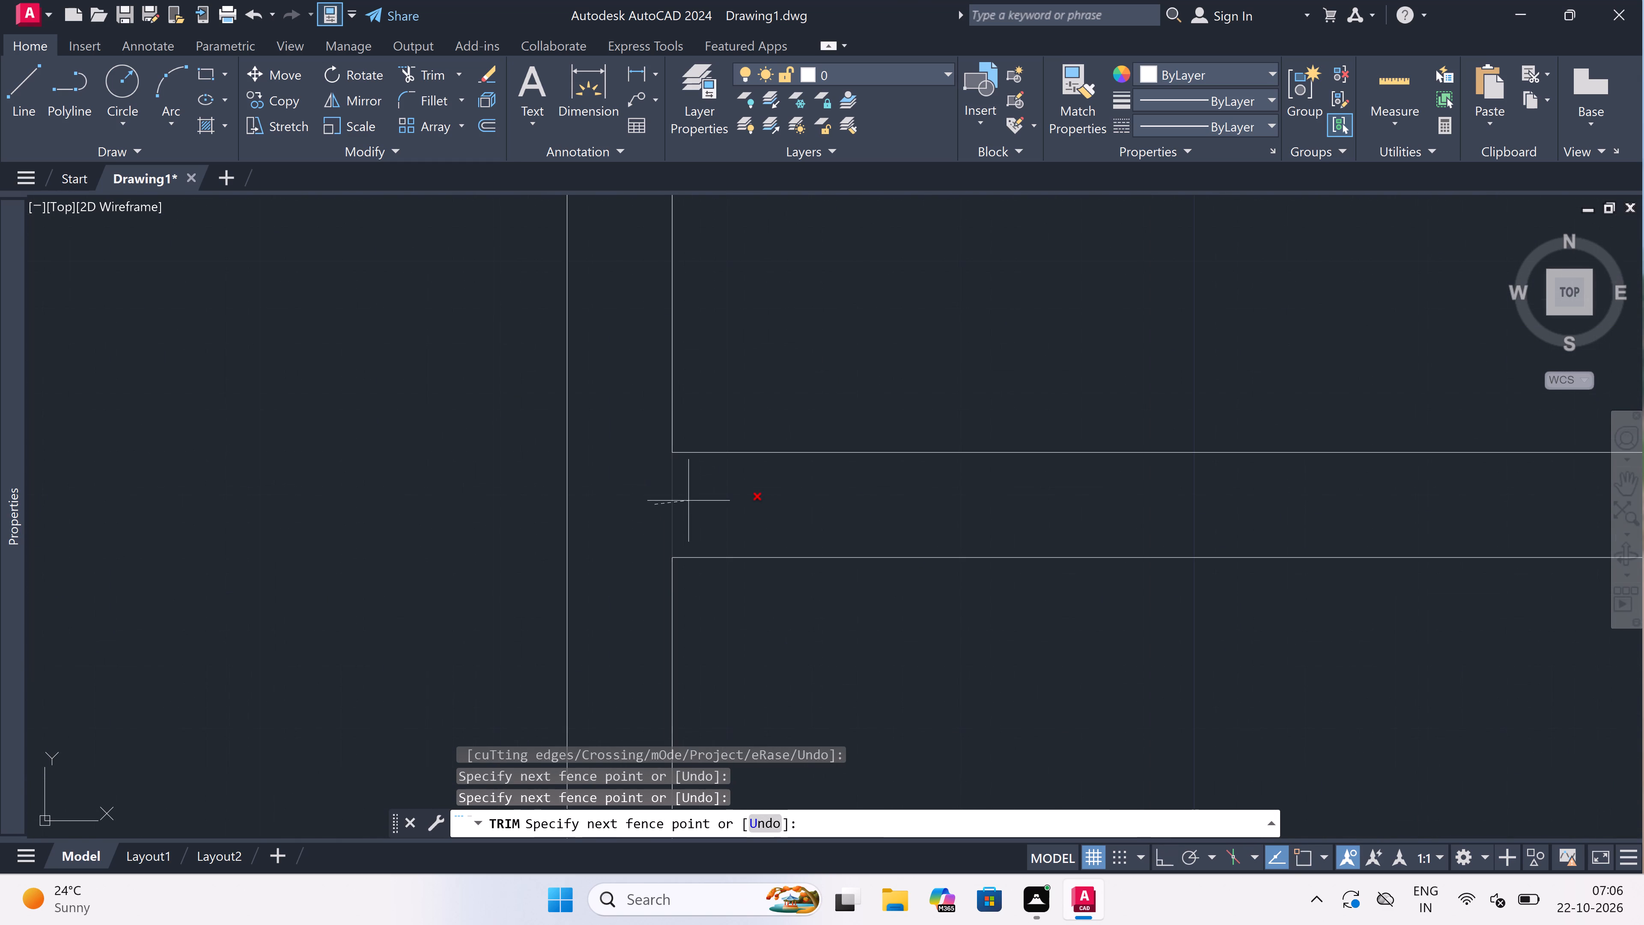
{"action": "left_click", "coordinate": [755, 506]}
{"action": "scroll", "coordinate": [755, 506], "scroll_direction": "down", "scroll_amount": 9}
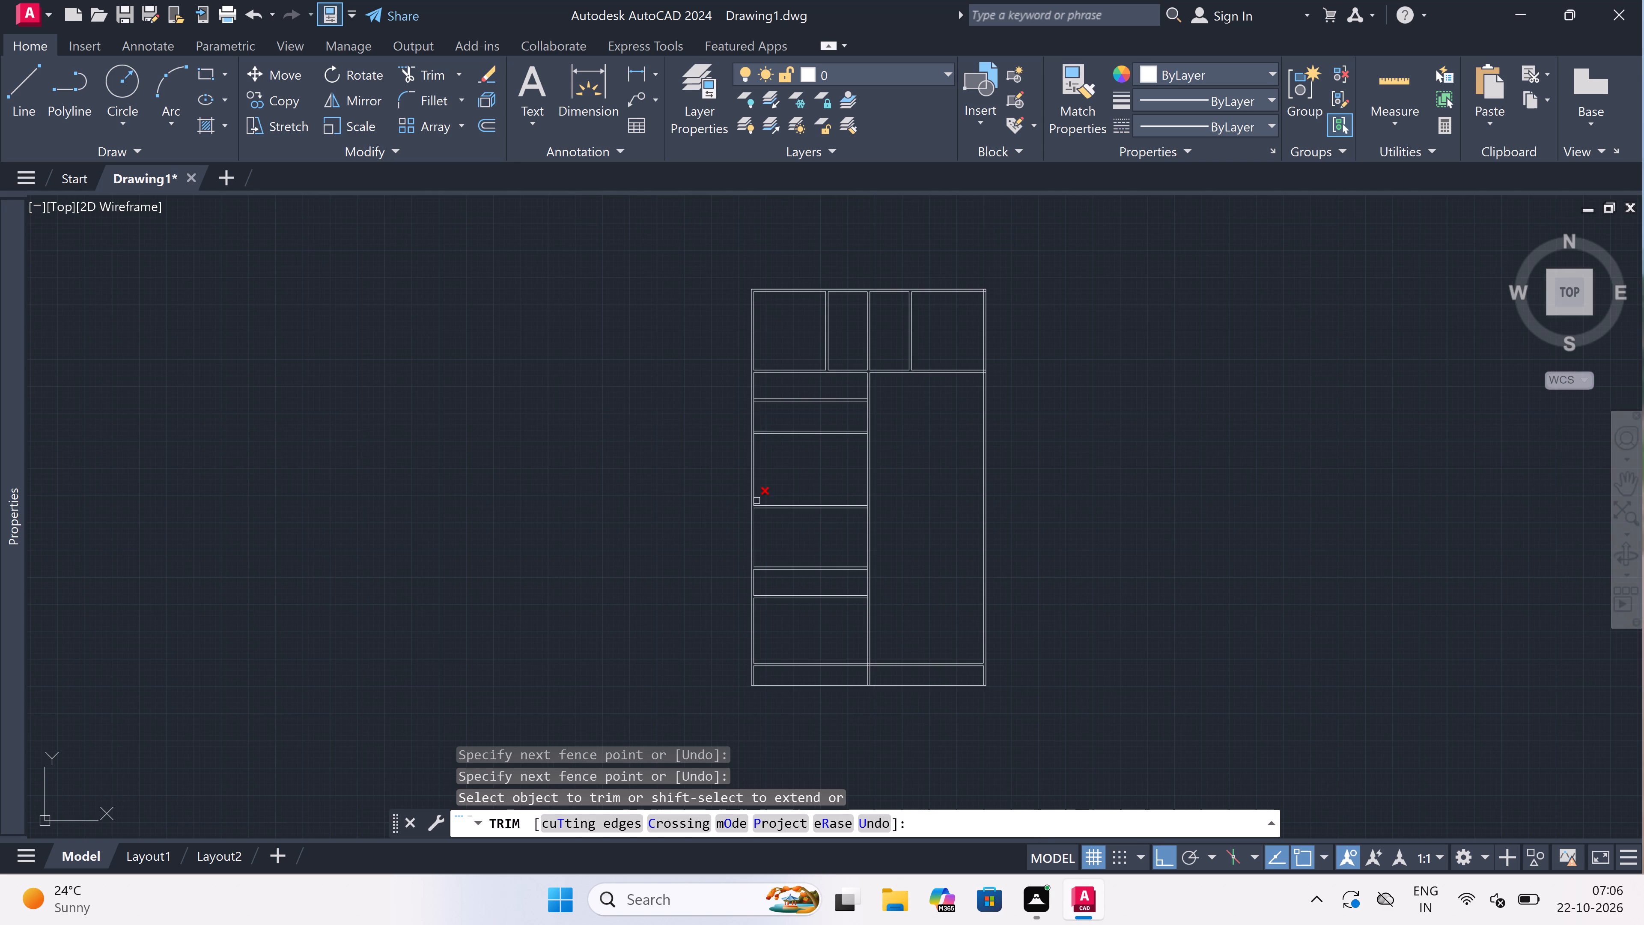
Trim the left outer wall's inner line where the second and first cross walls meet it.
{"action": "scroll", "coordinate": [747, 432], "scroll_direction": "up", "scroll_amount": 4}
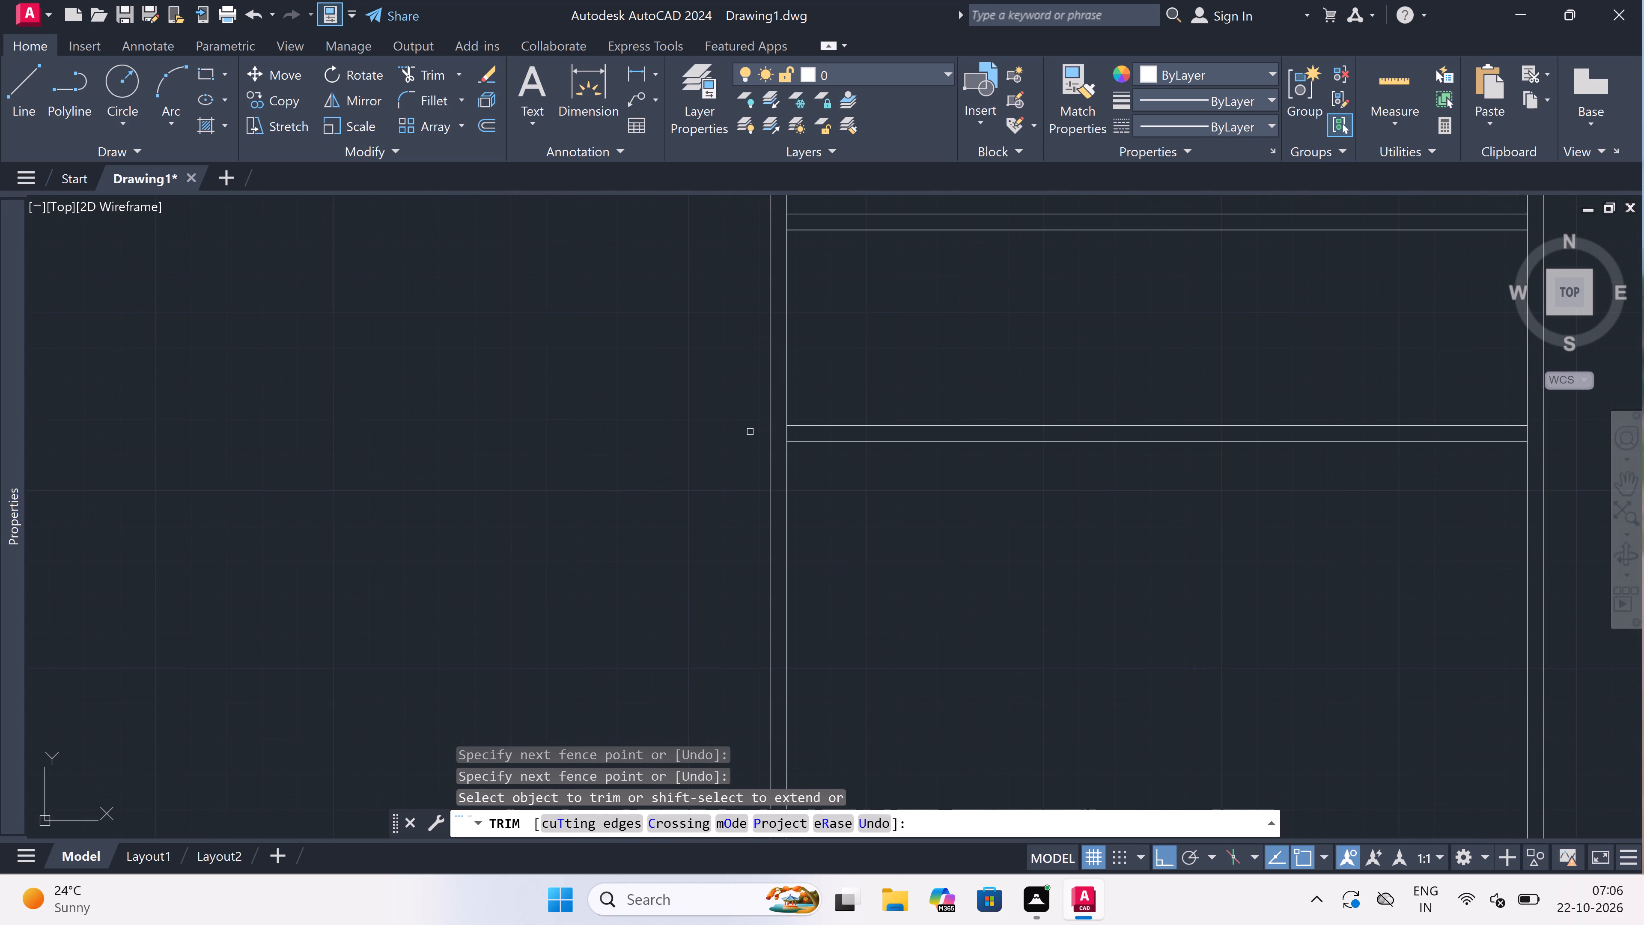
{"action": "scroll", "coordinate": [790, 422], "scroll_direction": "up", "scroll_amount": 3}
{"action": "left_click", "coordinate": [773, 448]}
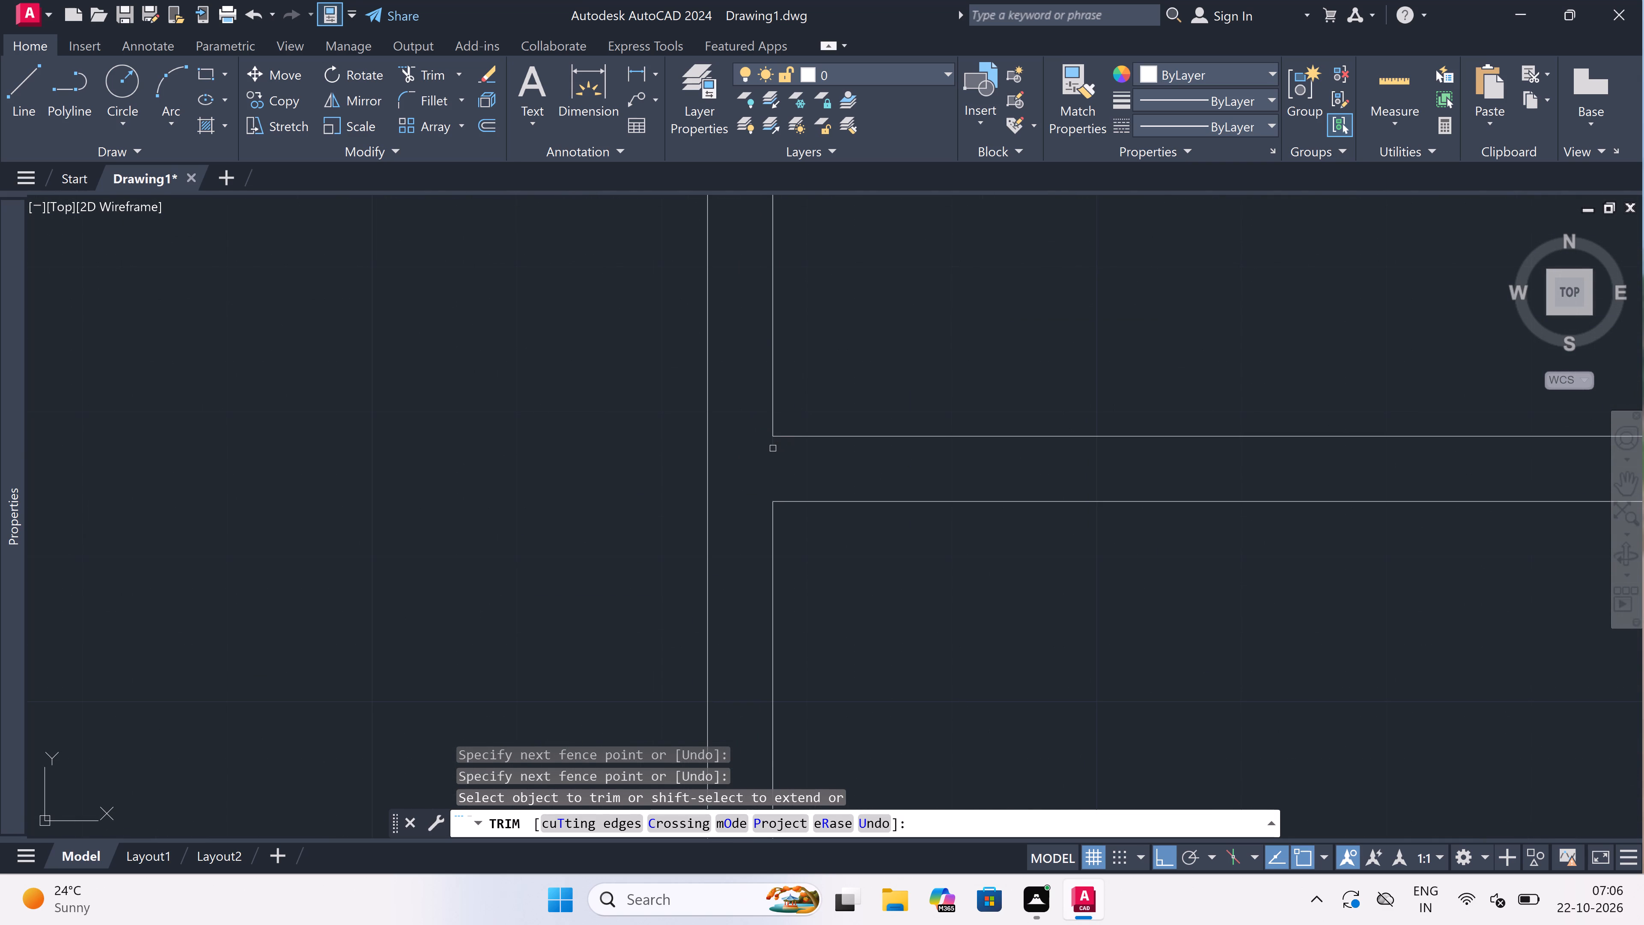
{"action": "scroll", "coordinate": [774, 461], "scroll_direction": "down", "scroll_amount": 9}
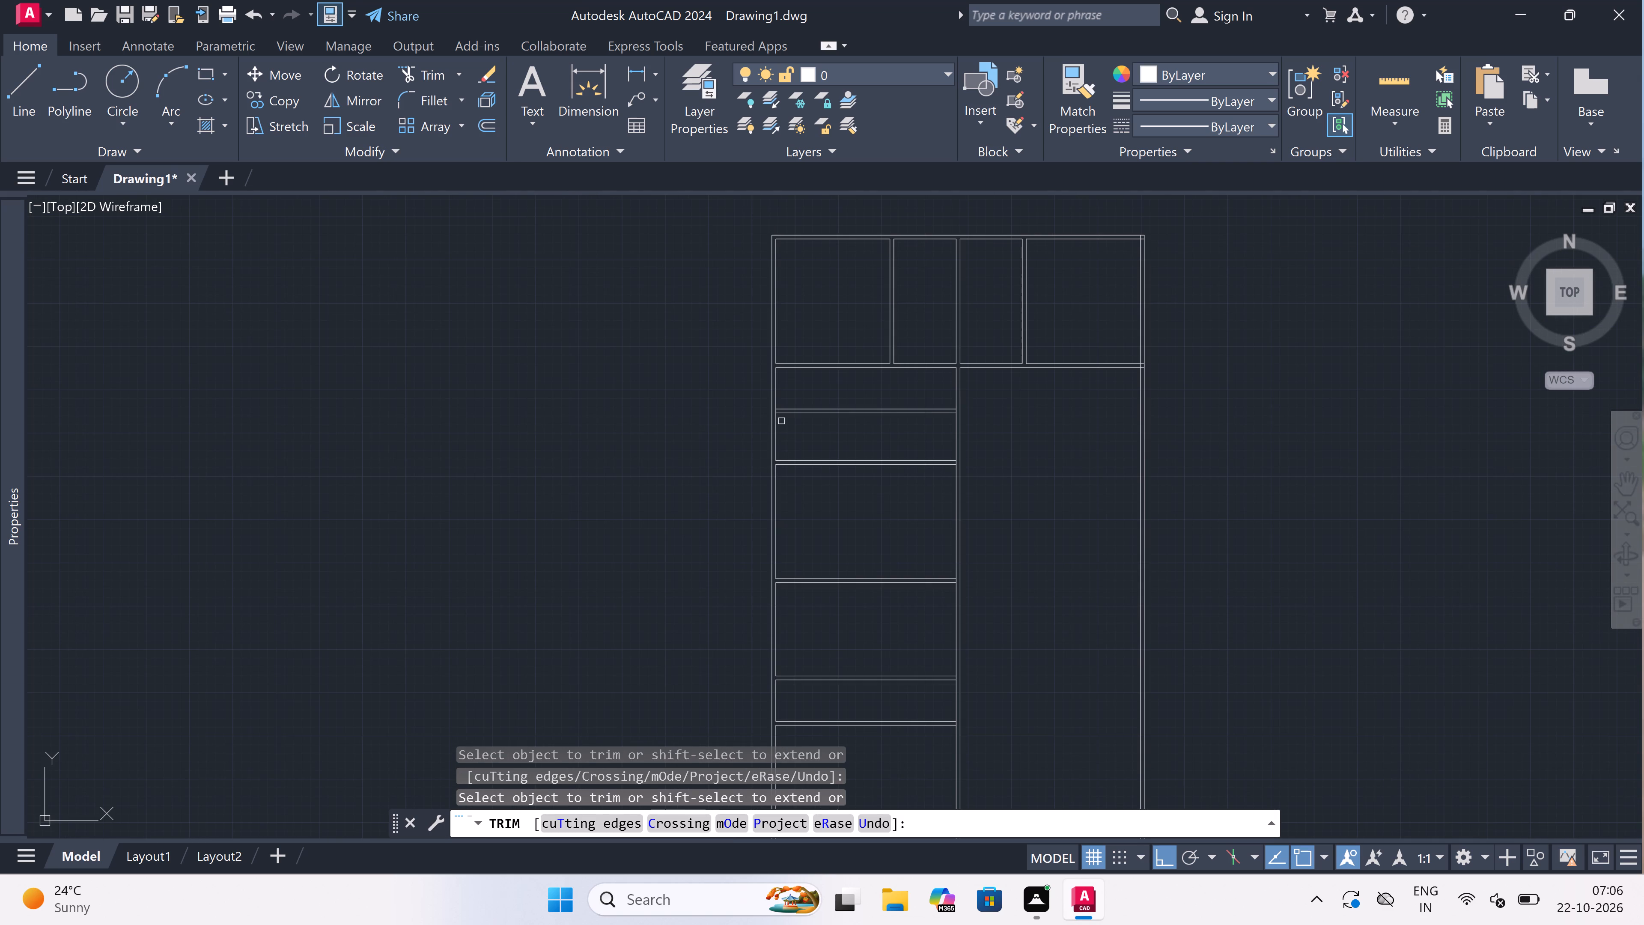
{"action": "scroll", "coordinate": [782, 410], "scroll_direction": "up", "scroll_amount": 4}
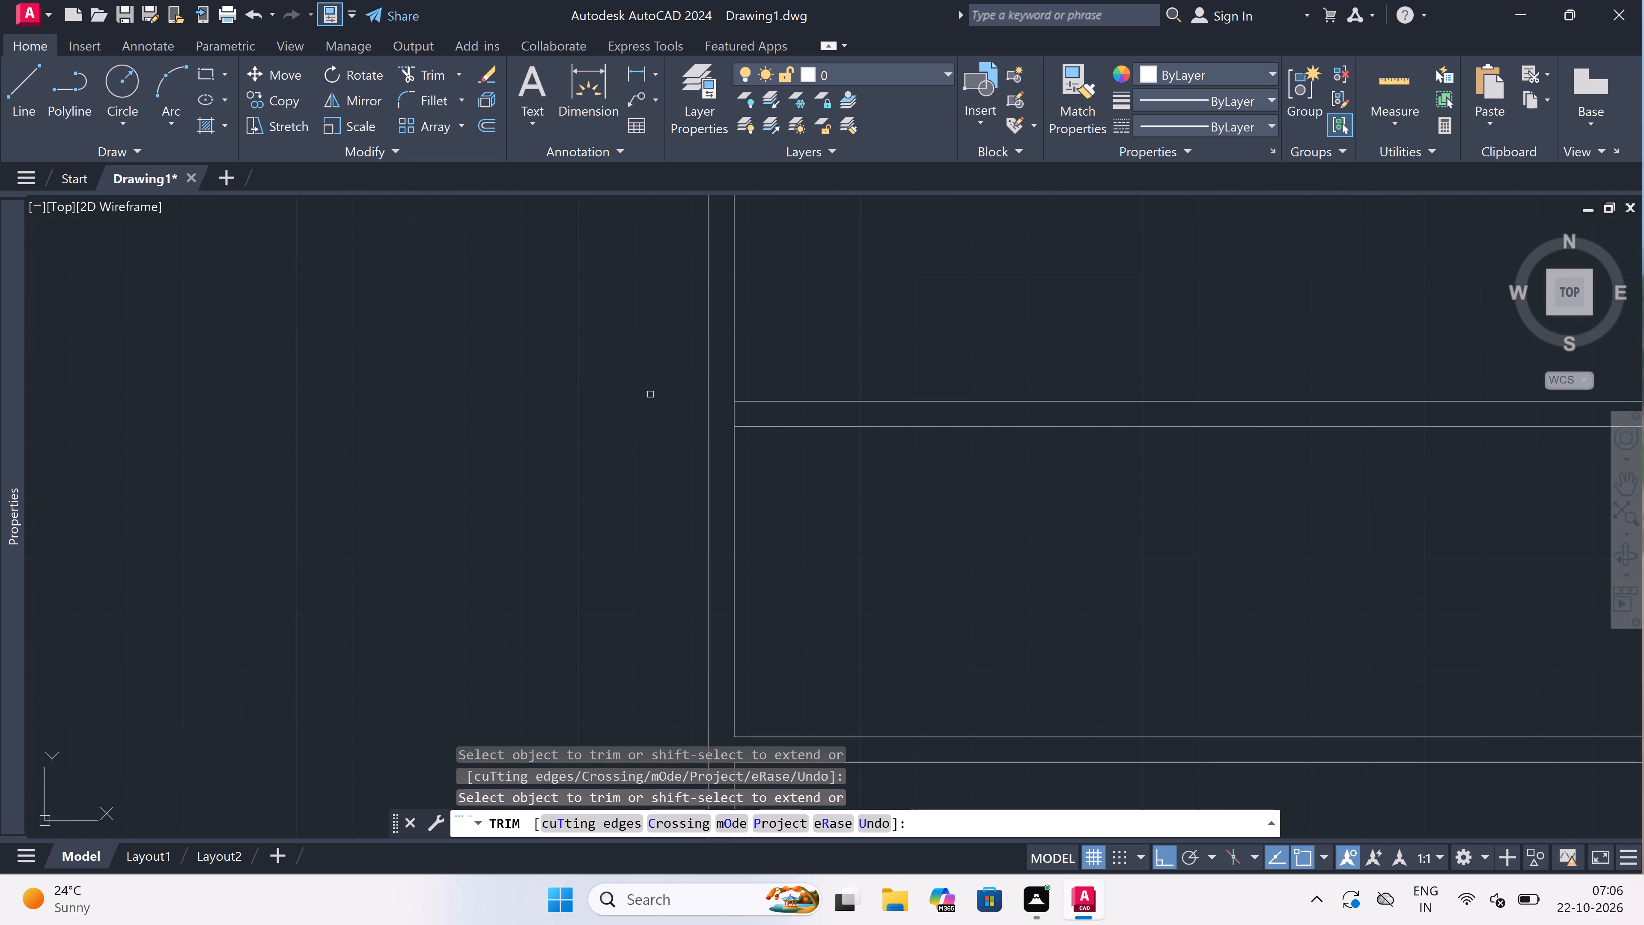
{"action": "scroll", "coordinate": [735, 412], "scroll_direction": "up", "scroll_amount": 2}
{"action": "left_click", "coordinate": [733, 411]}
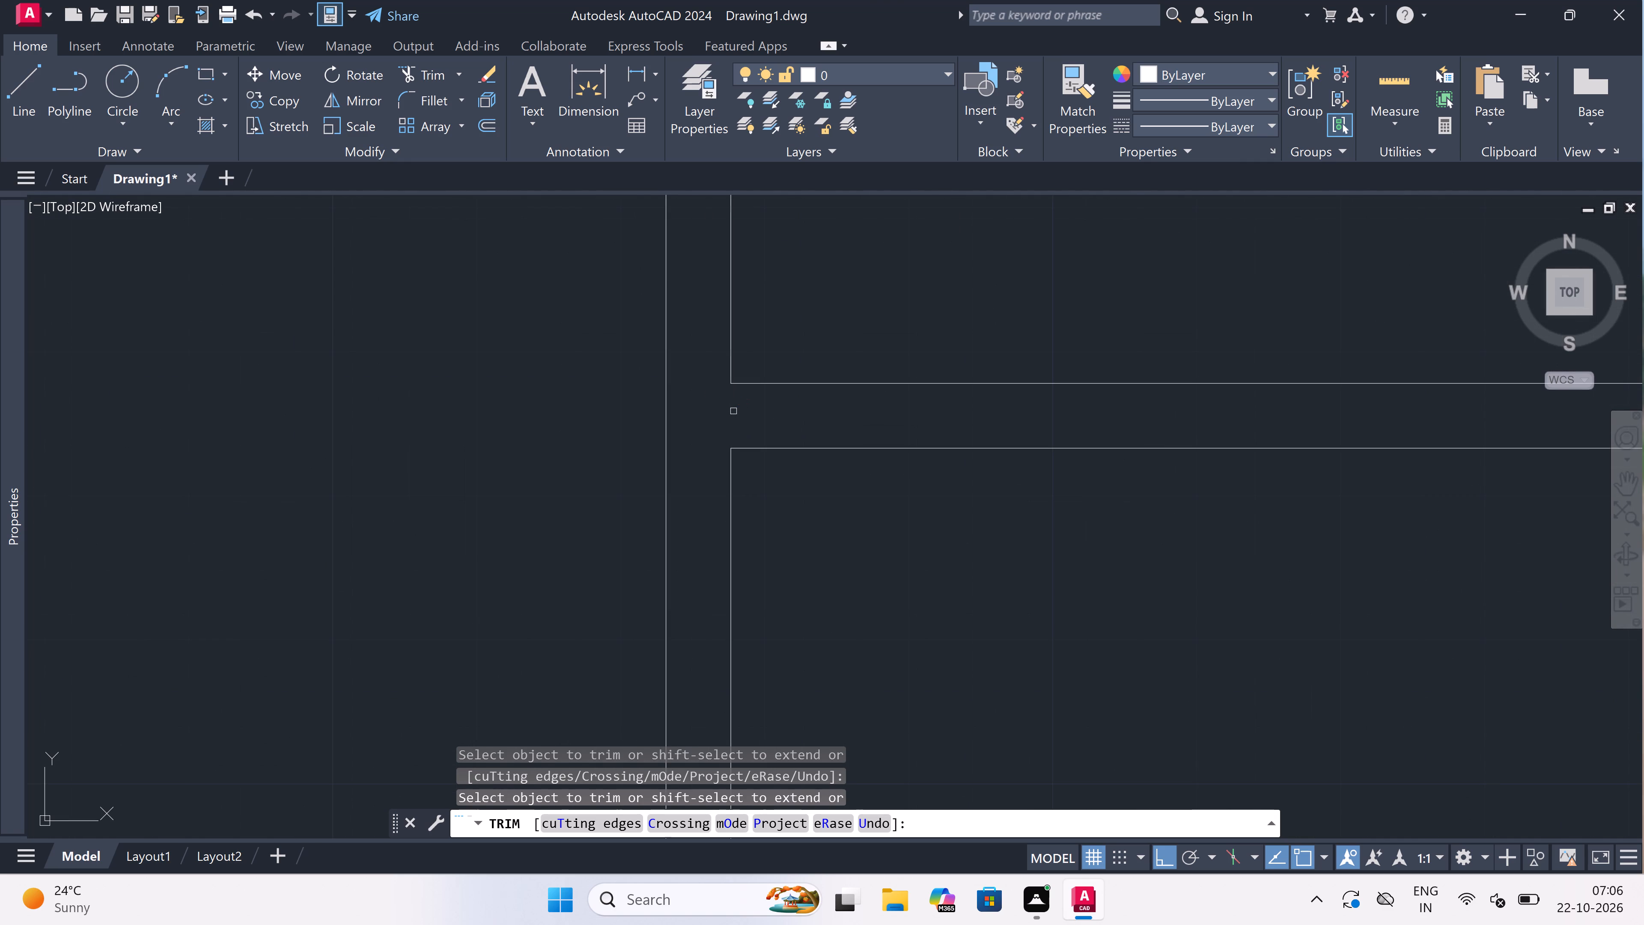
{"action": "scroll", "coordinate": [732, 412], "scroll_direction": "down", "scroll_amount": 8}
{"action": "scroll", "coordinate": [739, 390], "scroll_direction": "up", "scroll_amount": 4}
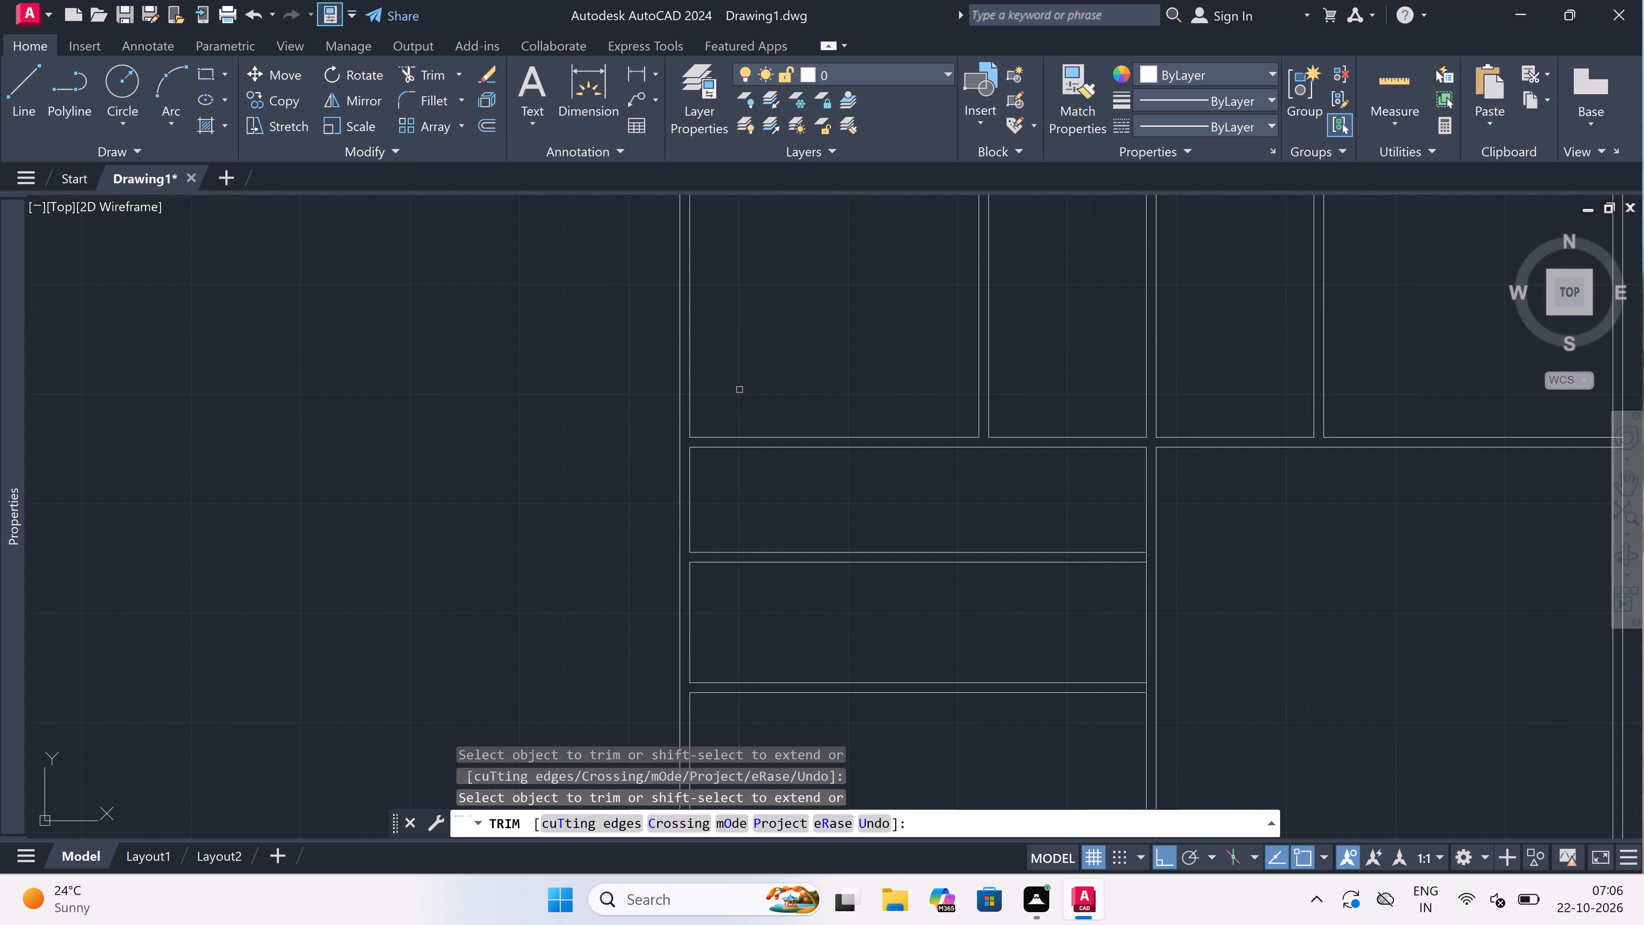
{"action": "key", "text": "Escape"}
{"action": "scroll", "coordinate": [739, 391], "scroll_direction": "down", "scroll_amount": 5}
{"action": "scroll", "coordinate": [740, 423], "scroll_direction": "up", "scroll_amount": 4}
{"action": "scroll", "coordinate": [740, 423], "scroll_direction": "down", "scroll_amount": 2}
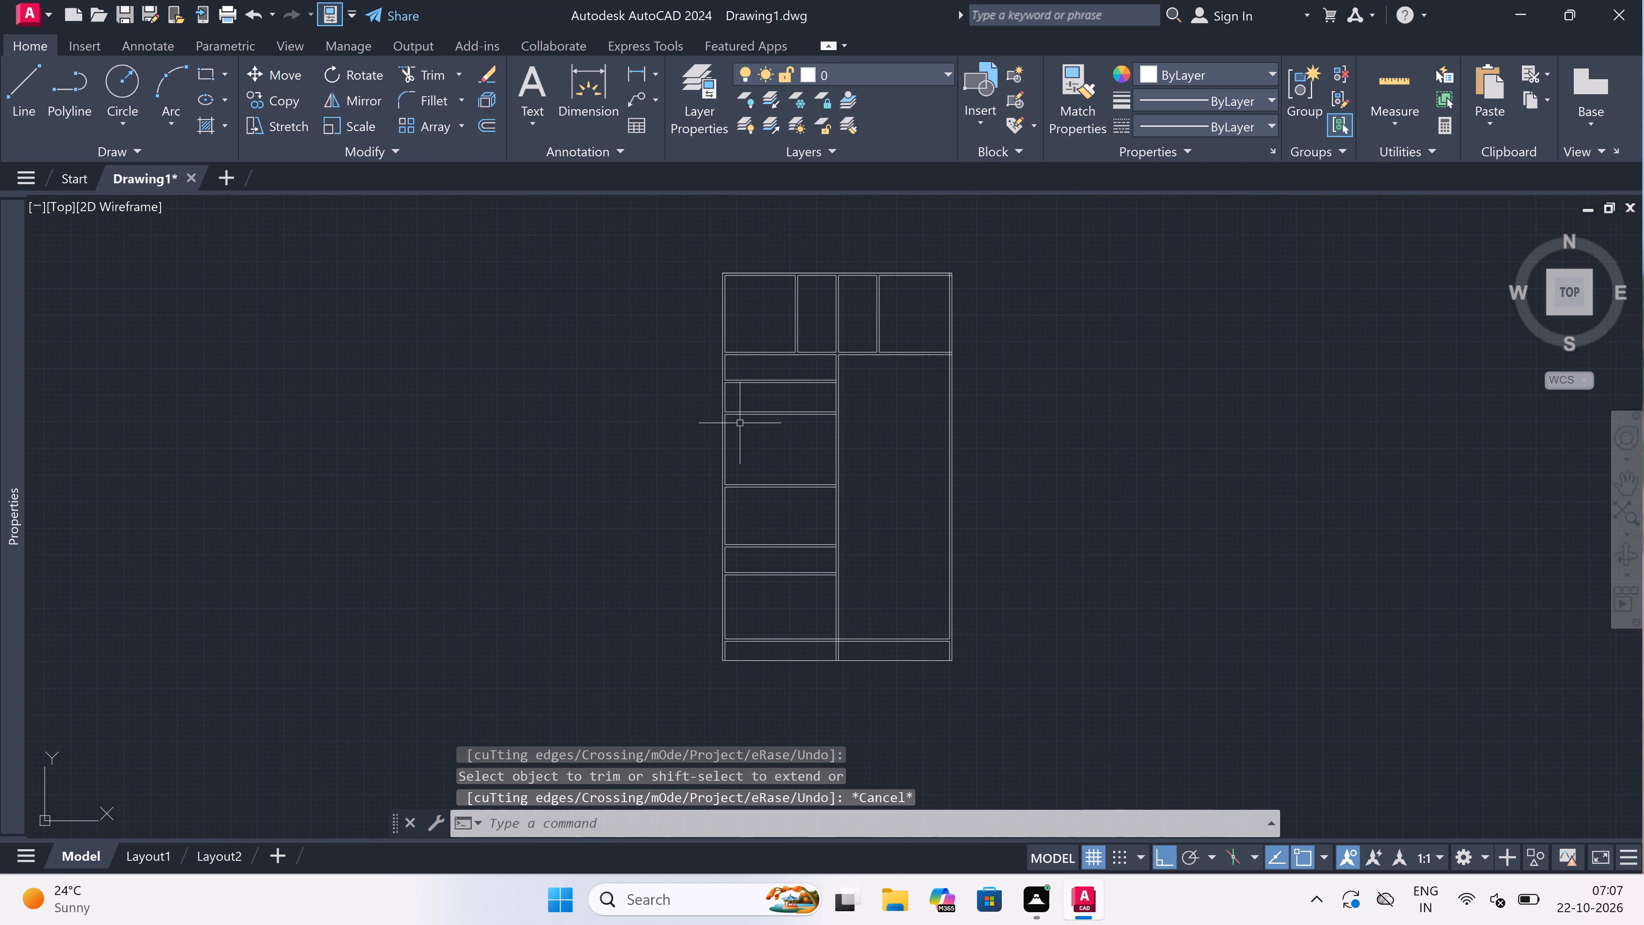
Offset the left outer wall's inner line 6' inward in the space between the full-width upper wall and the first cross wall.
{"action": "scroll", "coordinate": [740, 423], "scroll_direction": "up", "scroll_amount": 1}
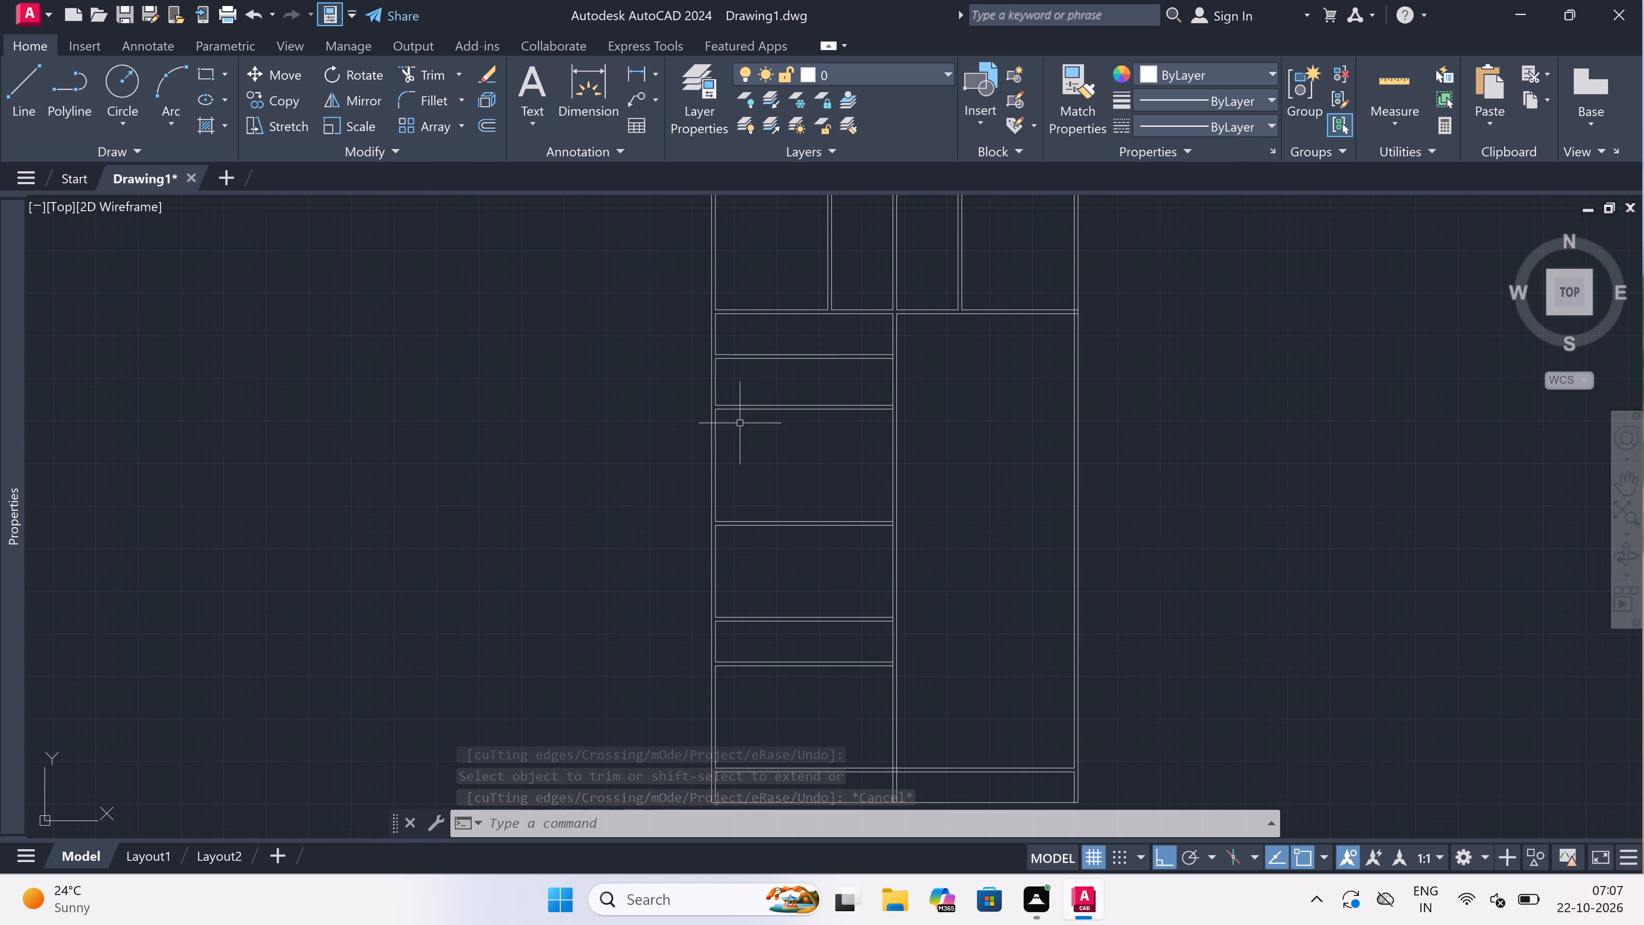
{"action": "key", "text": "o"}
{"action": "key", "text": "space"}
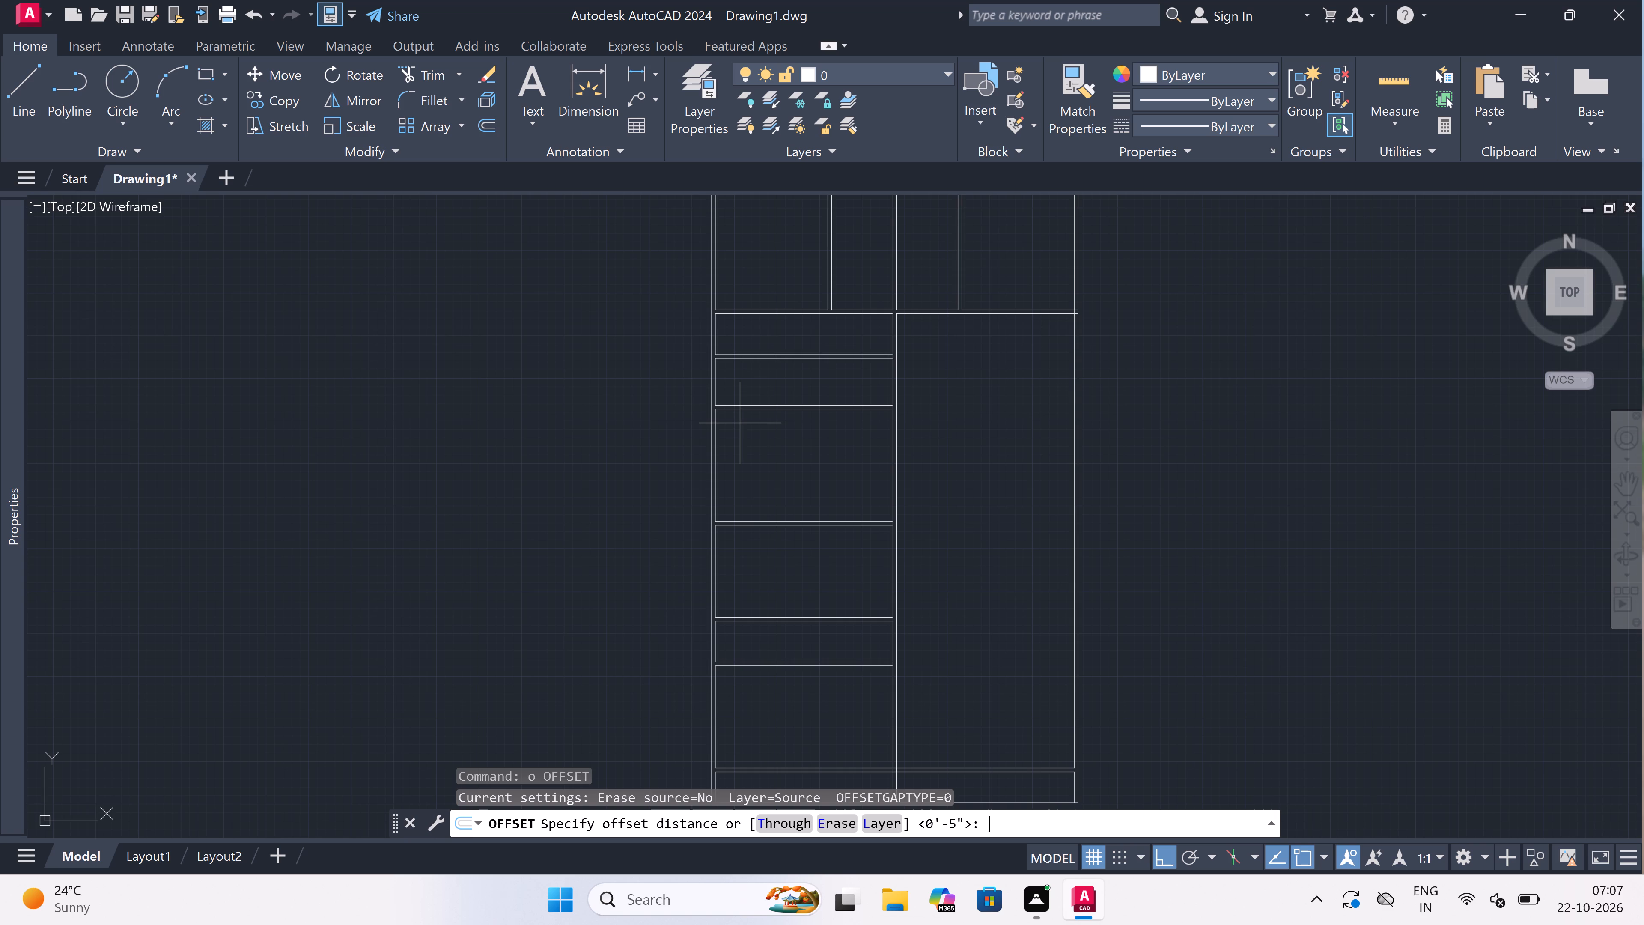
{"action": "scroll", "coordinate": [757, 317], "scroll_direction": "up", "scroll_amount": 3}
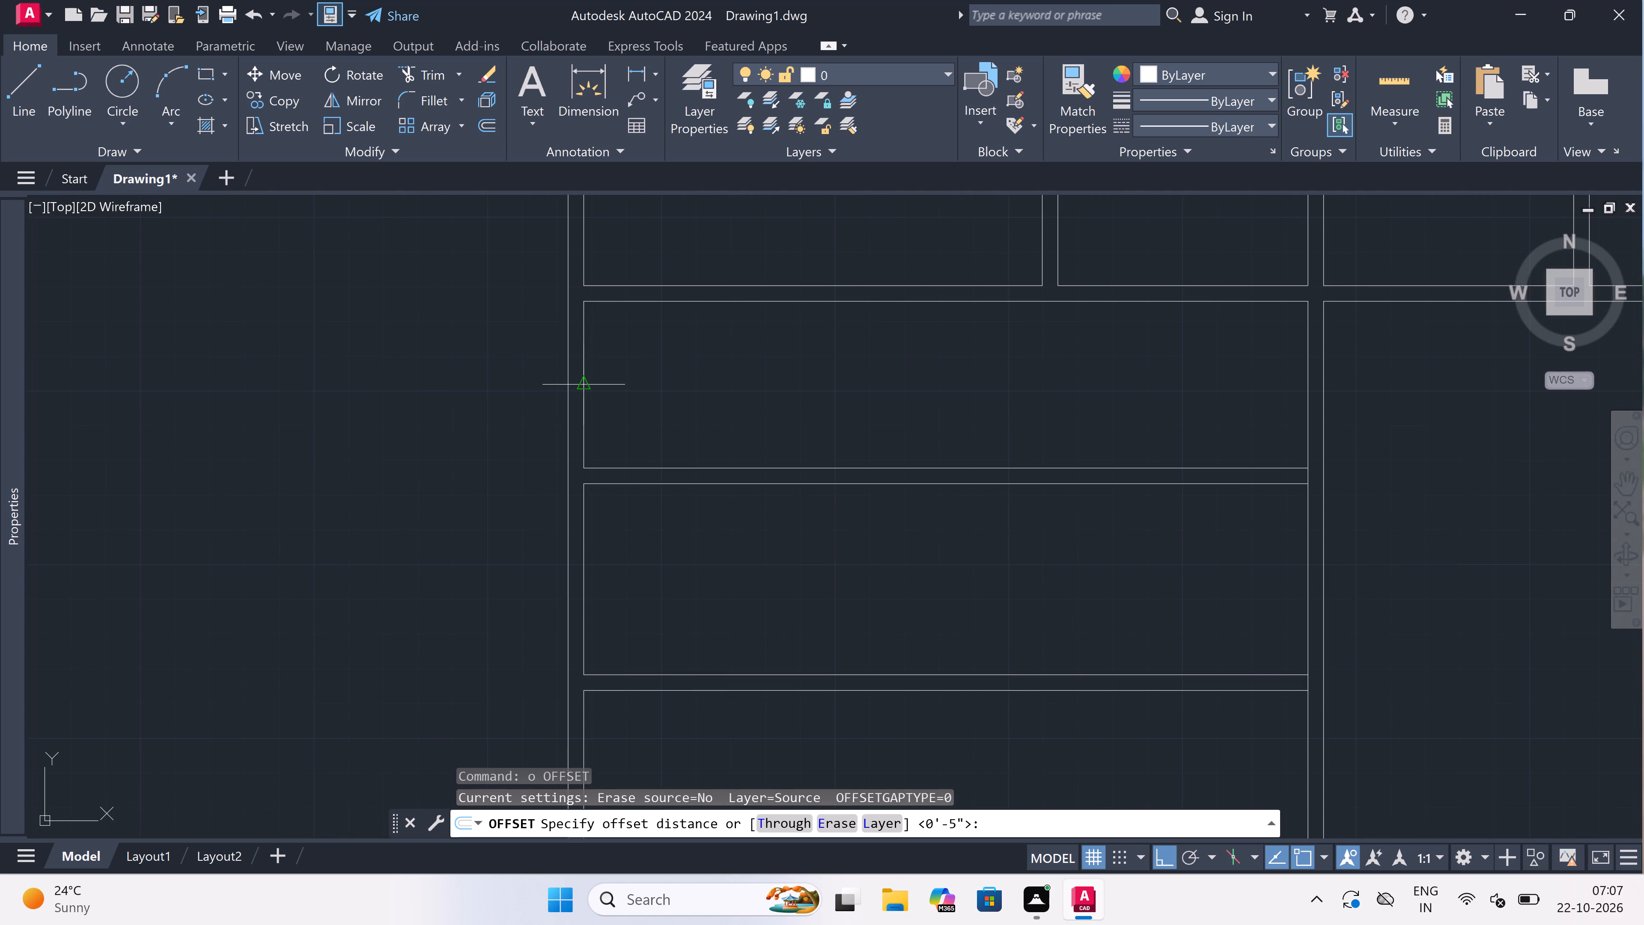
{"action": "left_click", "coordinate": [589, 383]}
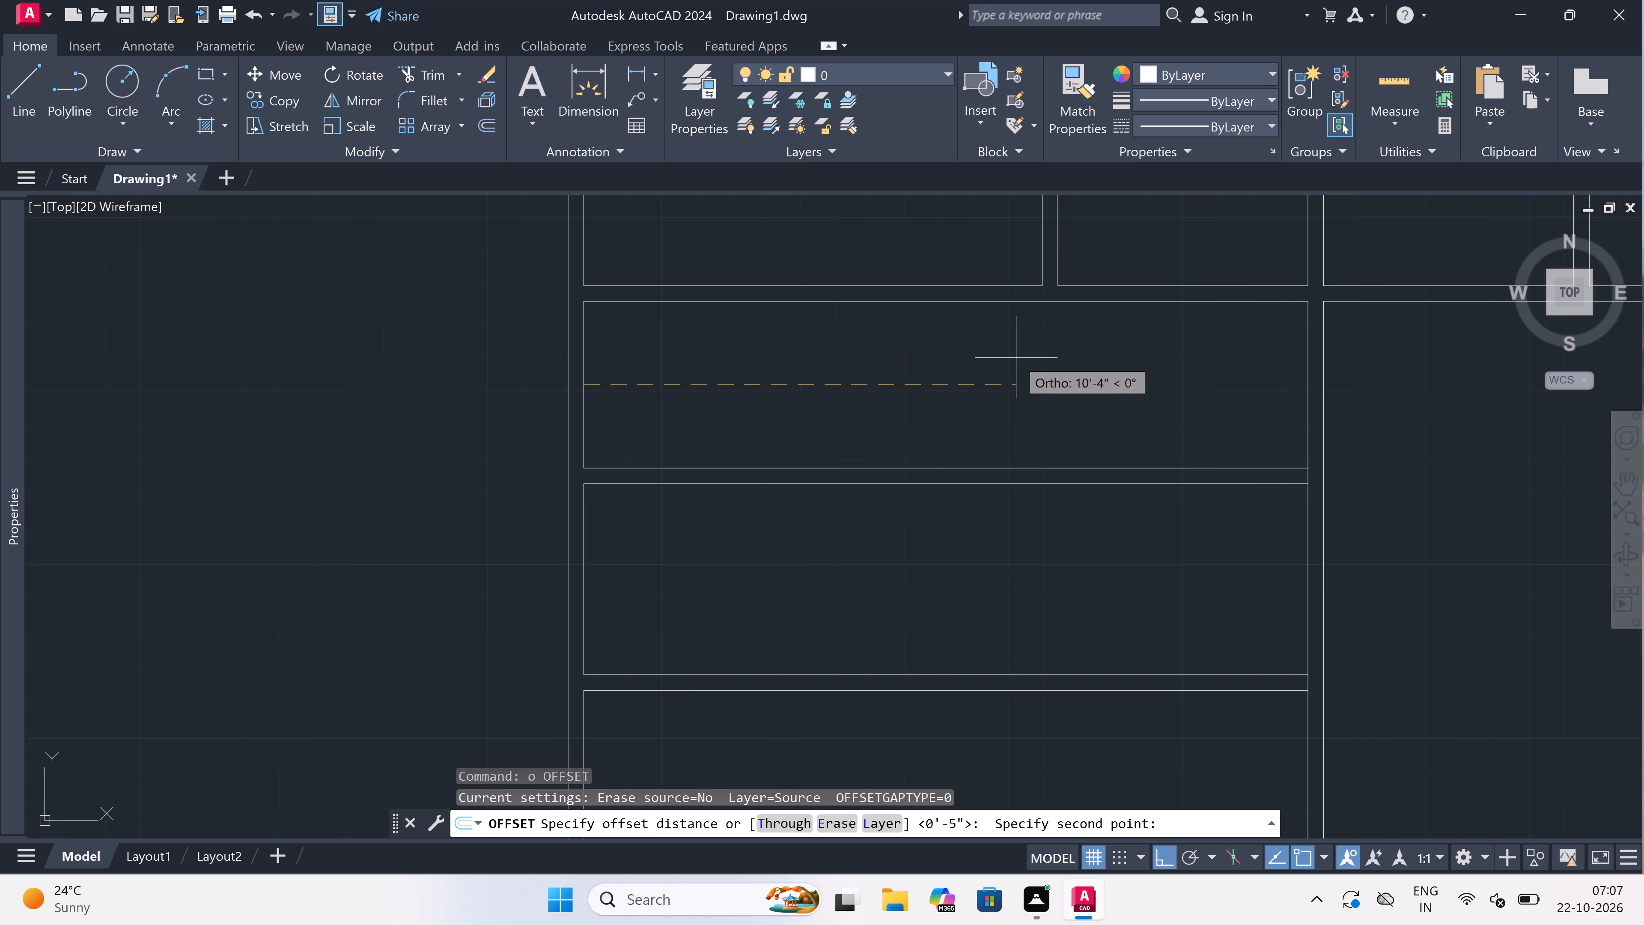
{"action": "key", "text": "6"}
{"action": "key", "text": "apostrophe"}
{"action": "key", "text": "space"}
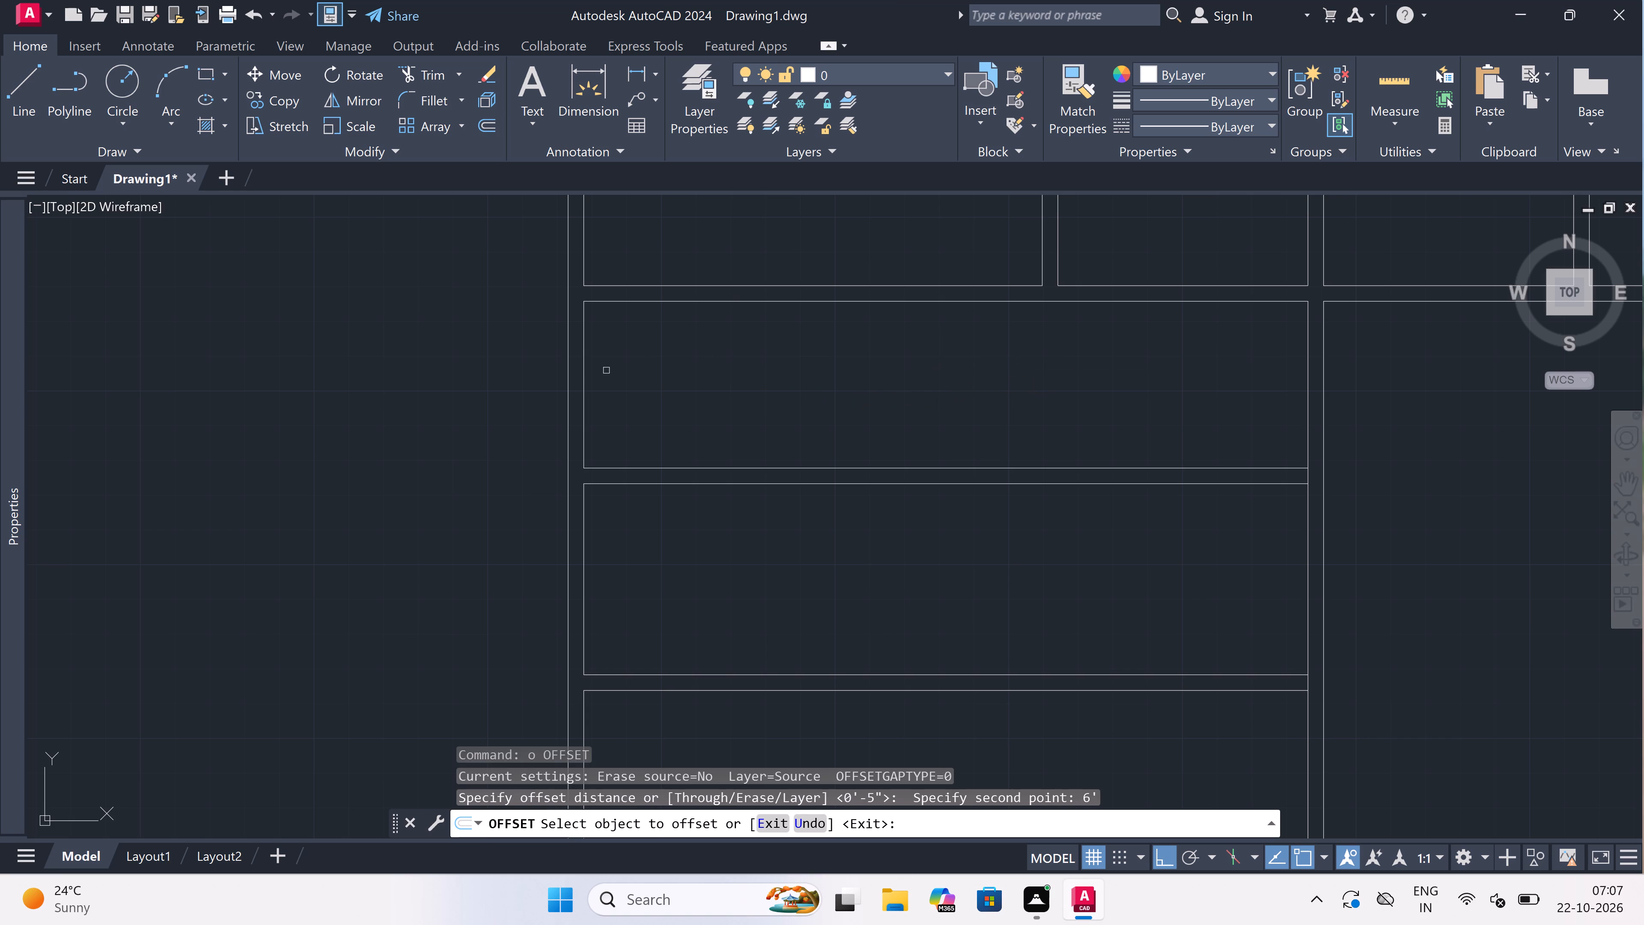
{"action": "left_click_drag", "start_coordinate": [583, 375], "coordinate": [640, 376]}
{"action": "double_click", "coordinate": [873, 394]}
{"action": "key", "text": "Escape"}
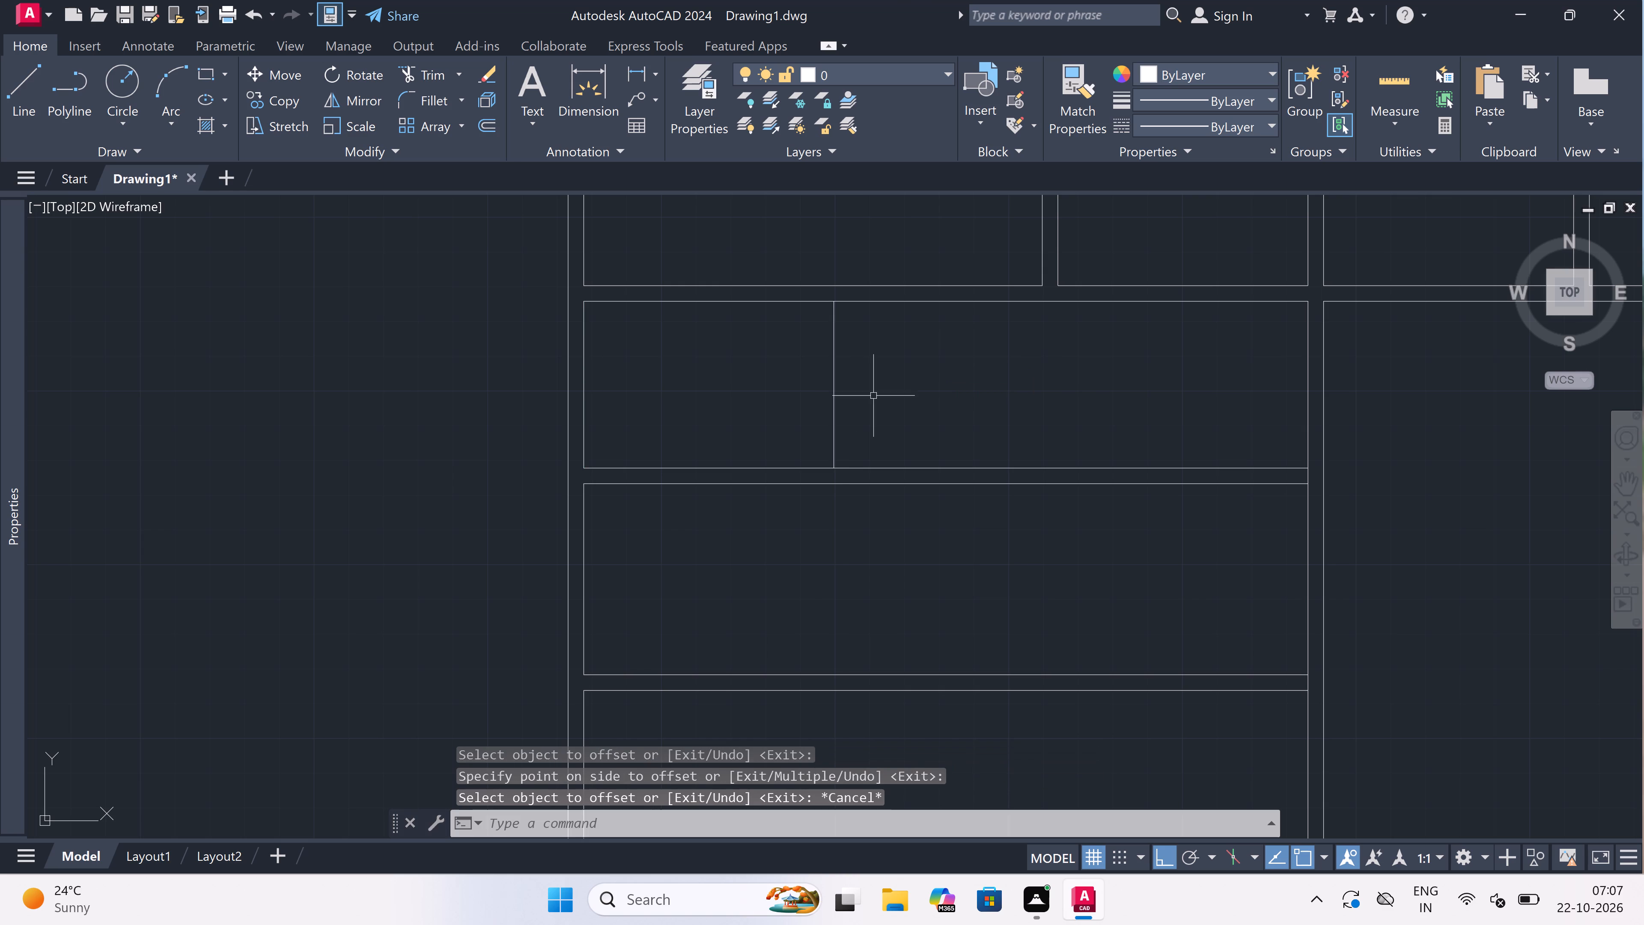
Offset the new partition line 4.5" to the right to give the partition above the first cross wall its thickness.
{"action": "key", "text": "space"}
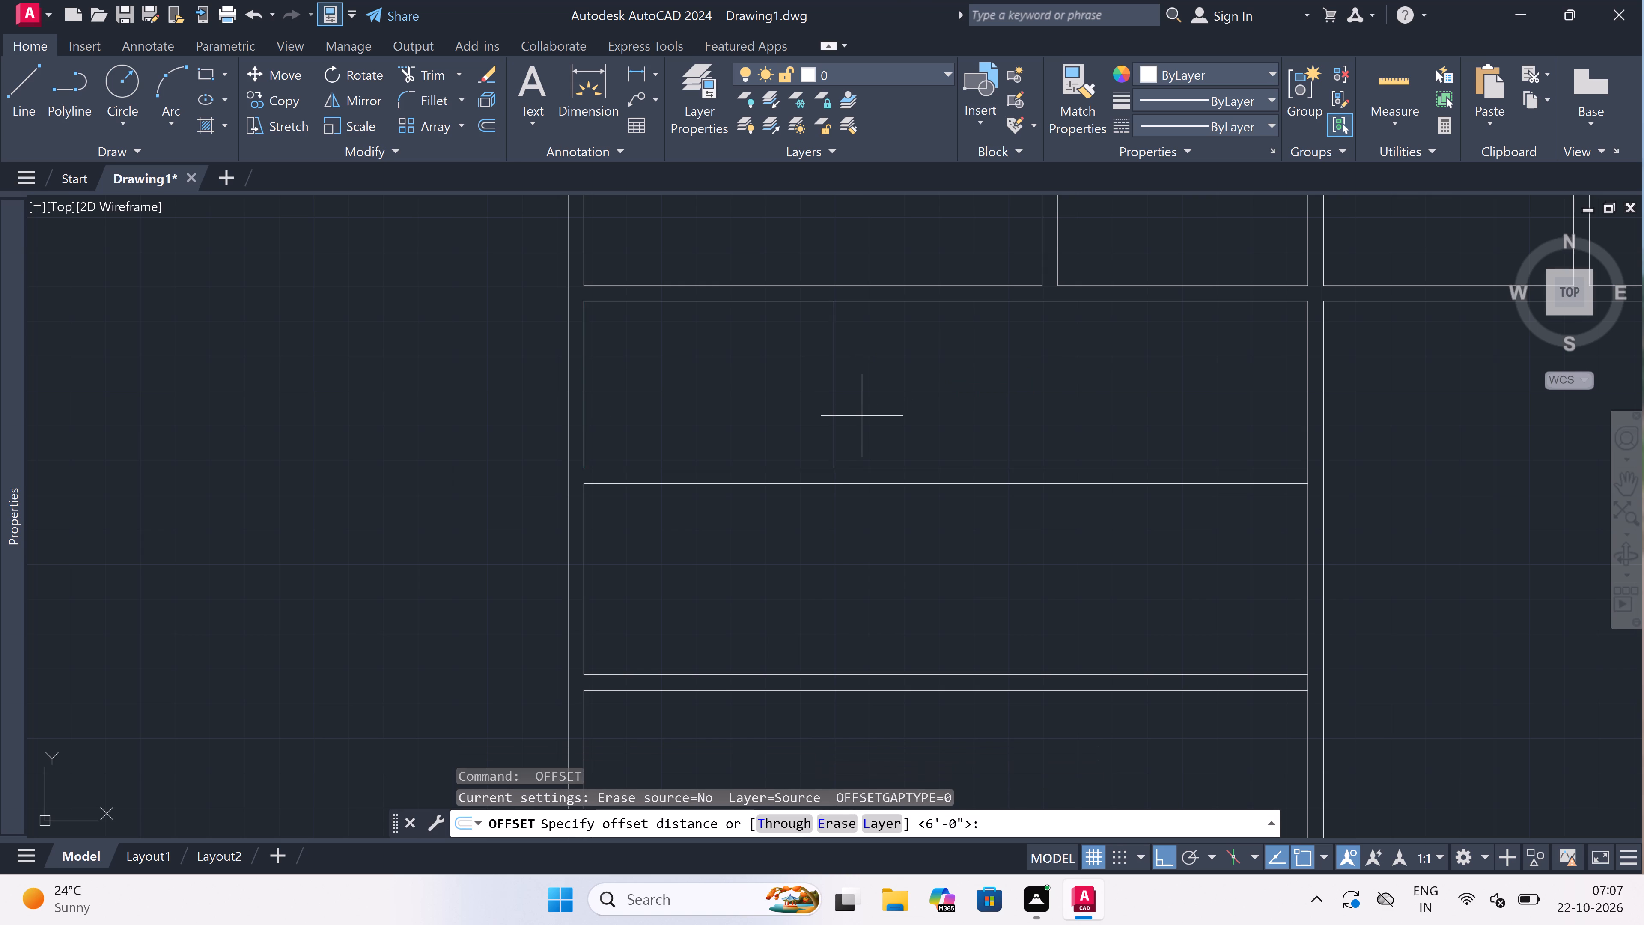
{"action": "left_click", "coordinate": [830, 397]}
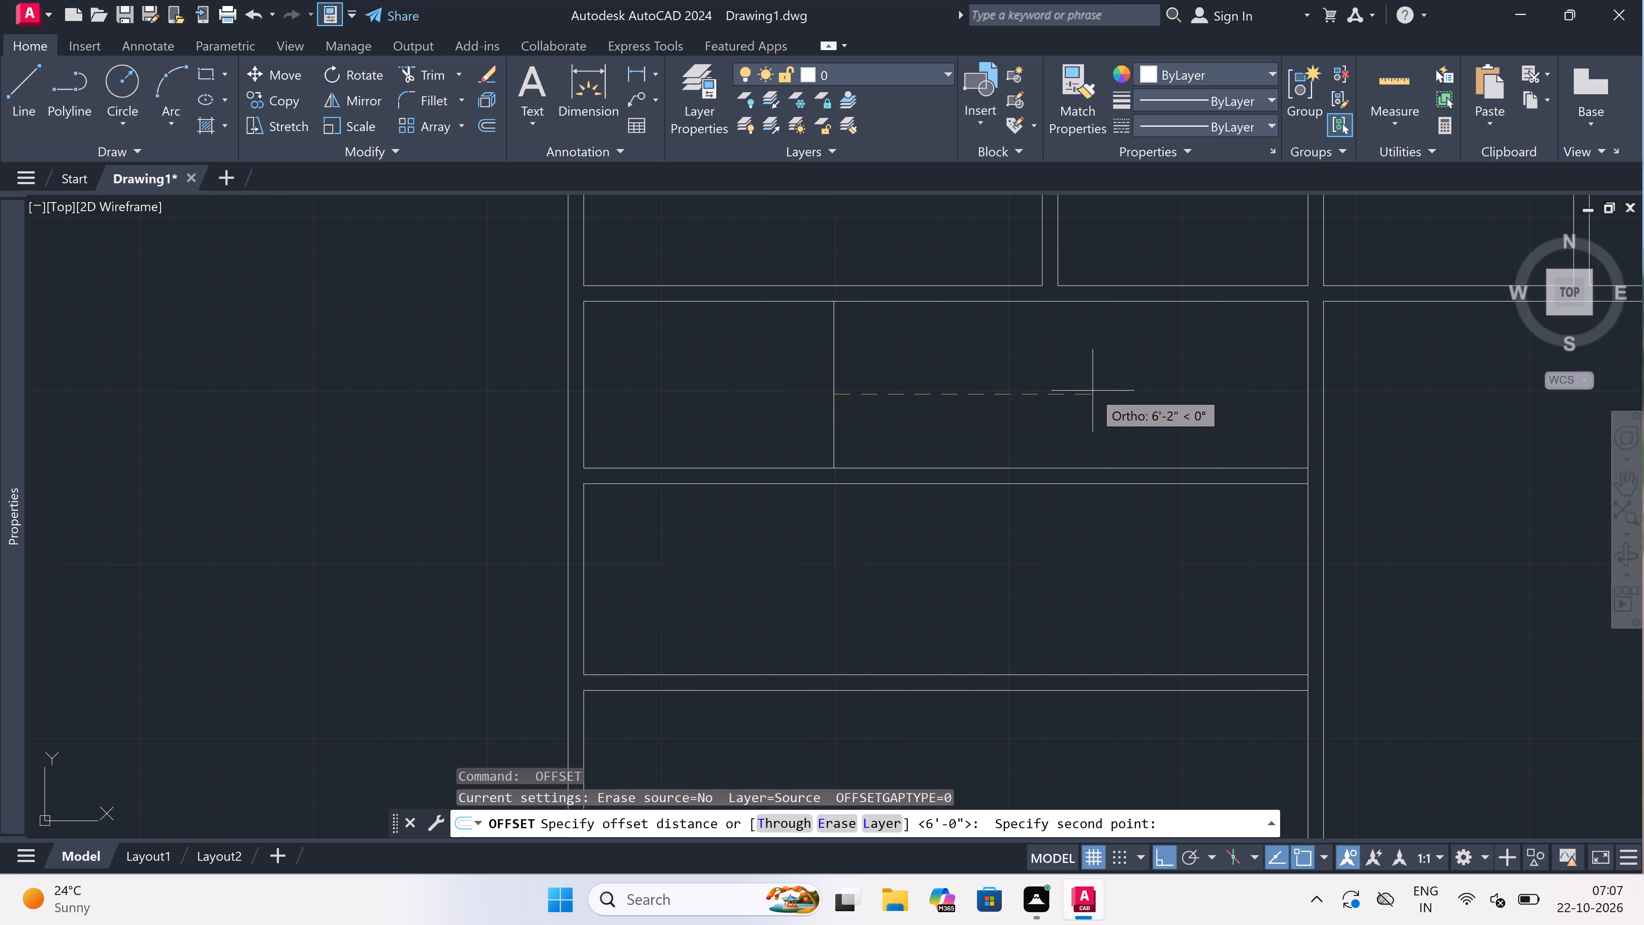
{"action": "type", "text": "4.5\""}
{"action": "key", "text": "space"}
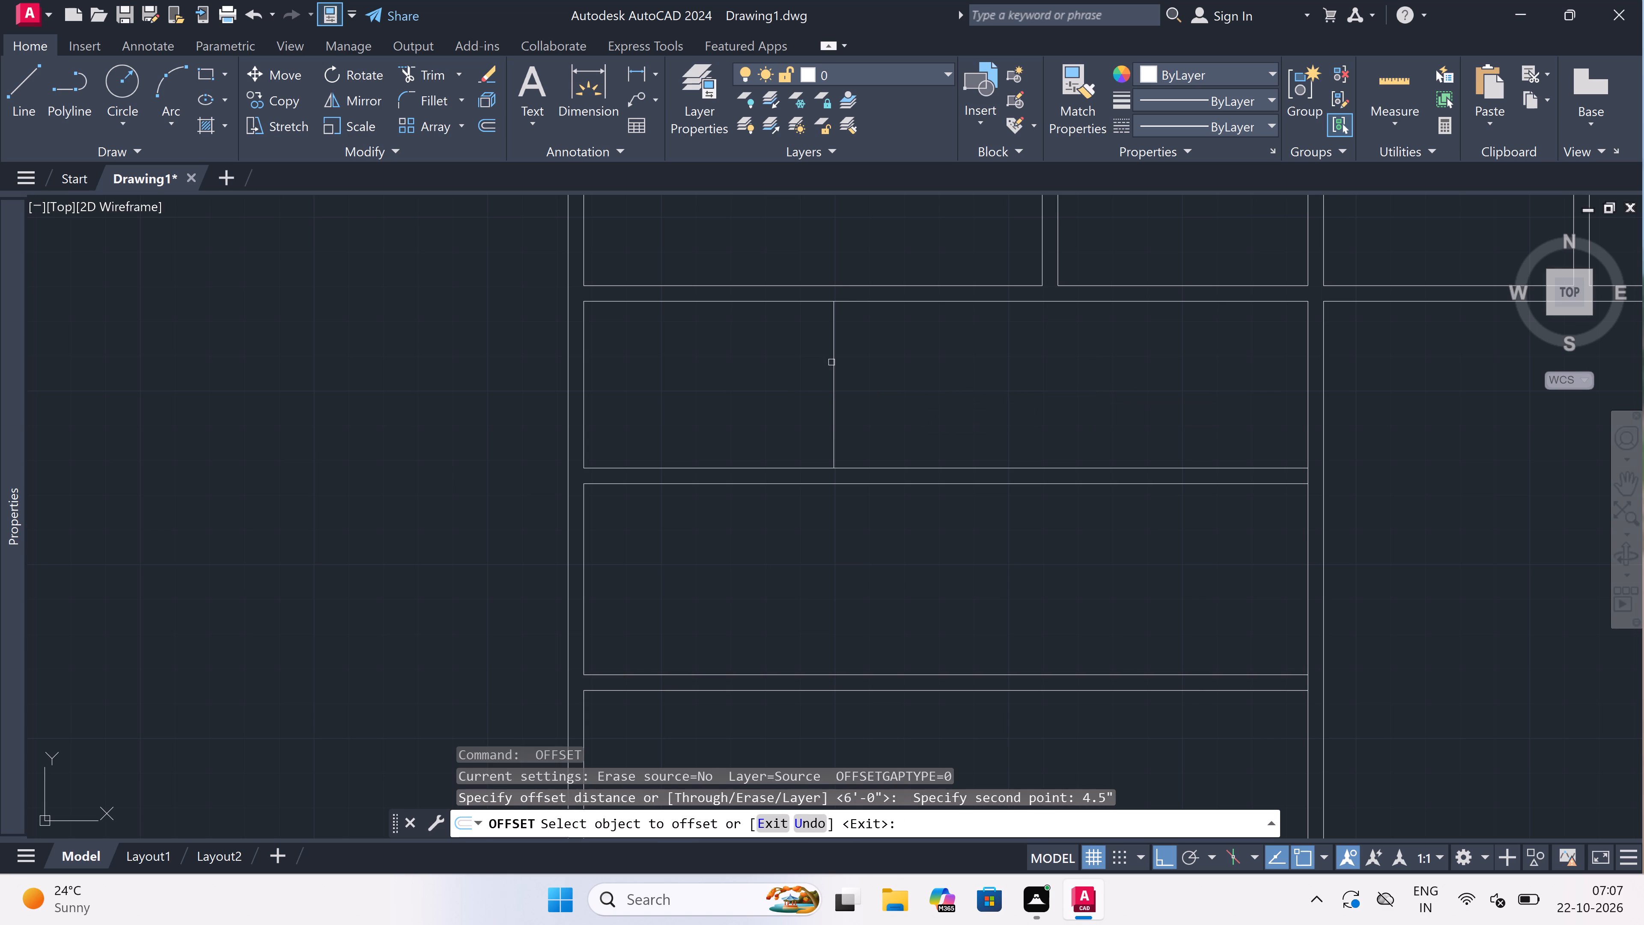
{"action": "left_click_drag", "start_coordinate": [831, 362], "coordinate": [843, 361]}
{"action": "left_click_drag", "start_coordinate": [872, 359], "coordinate": [888, 358]}
{"action": "left_click", "coordinate": [994, 355]}
{"action": "key", "text": "Escape"}
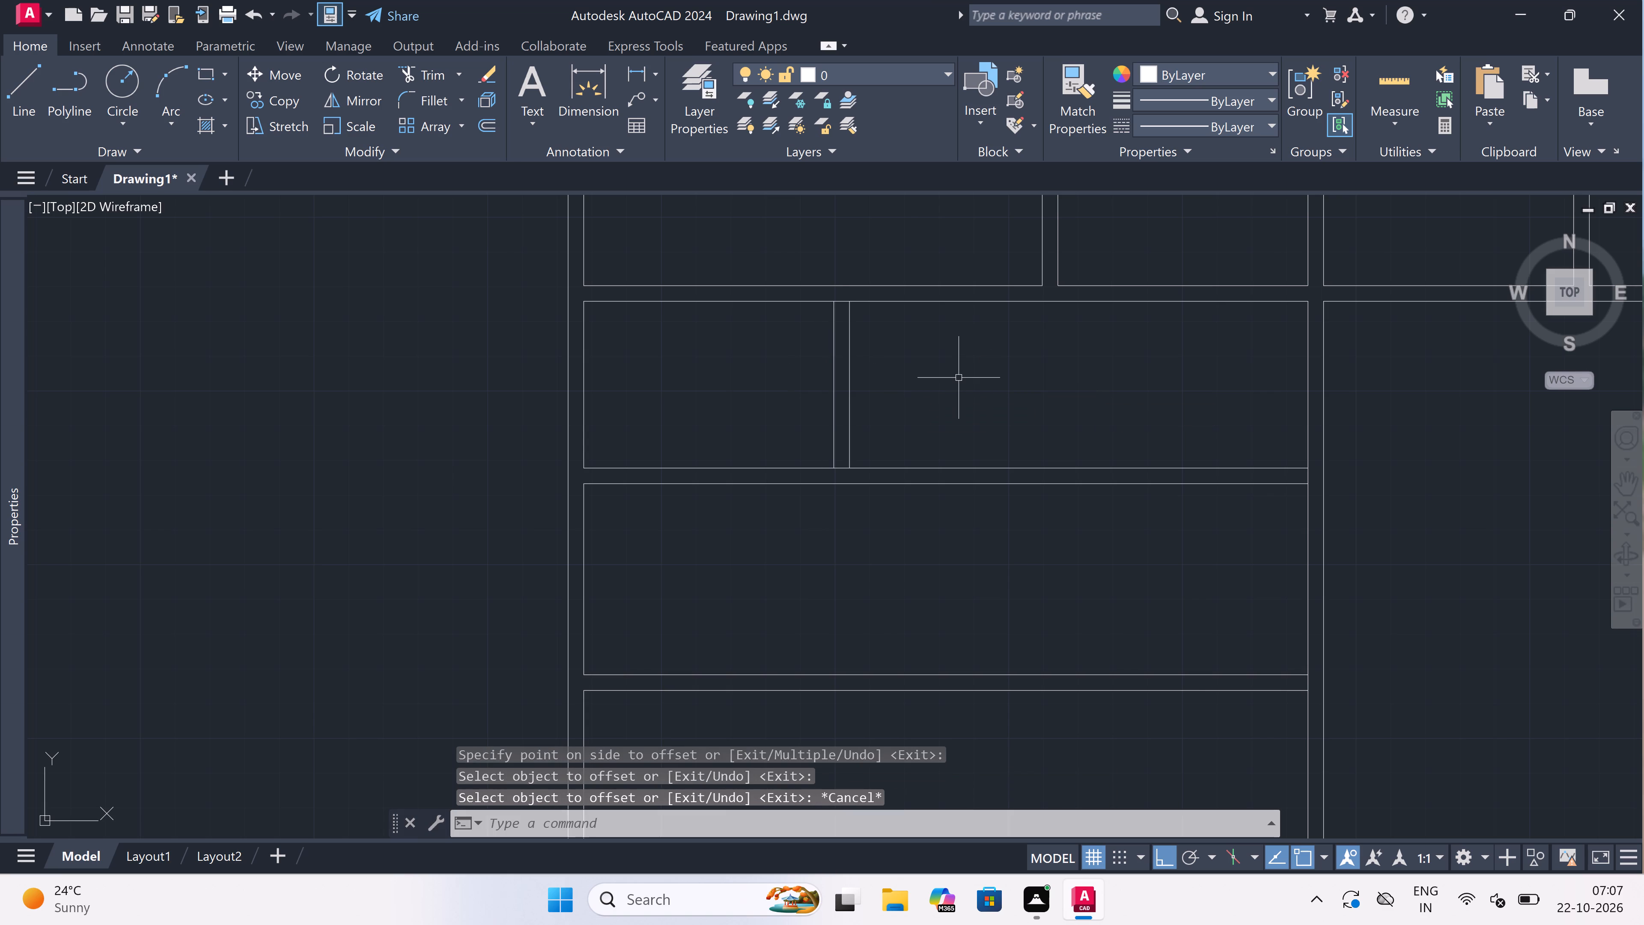
Offset the left outer wall's inner line 6' inward in the space between the first and second cross walls.
{"action": "key", "text": "space"}
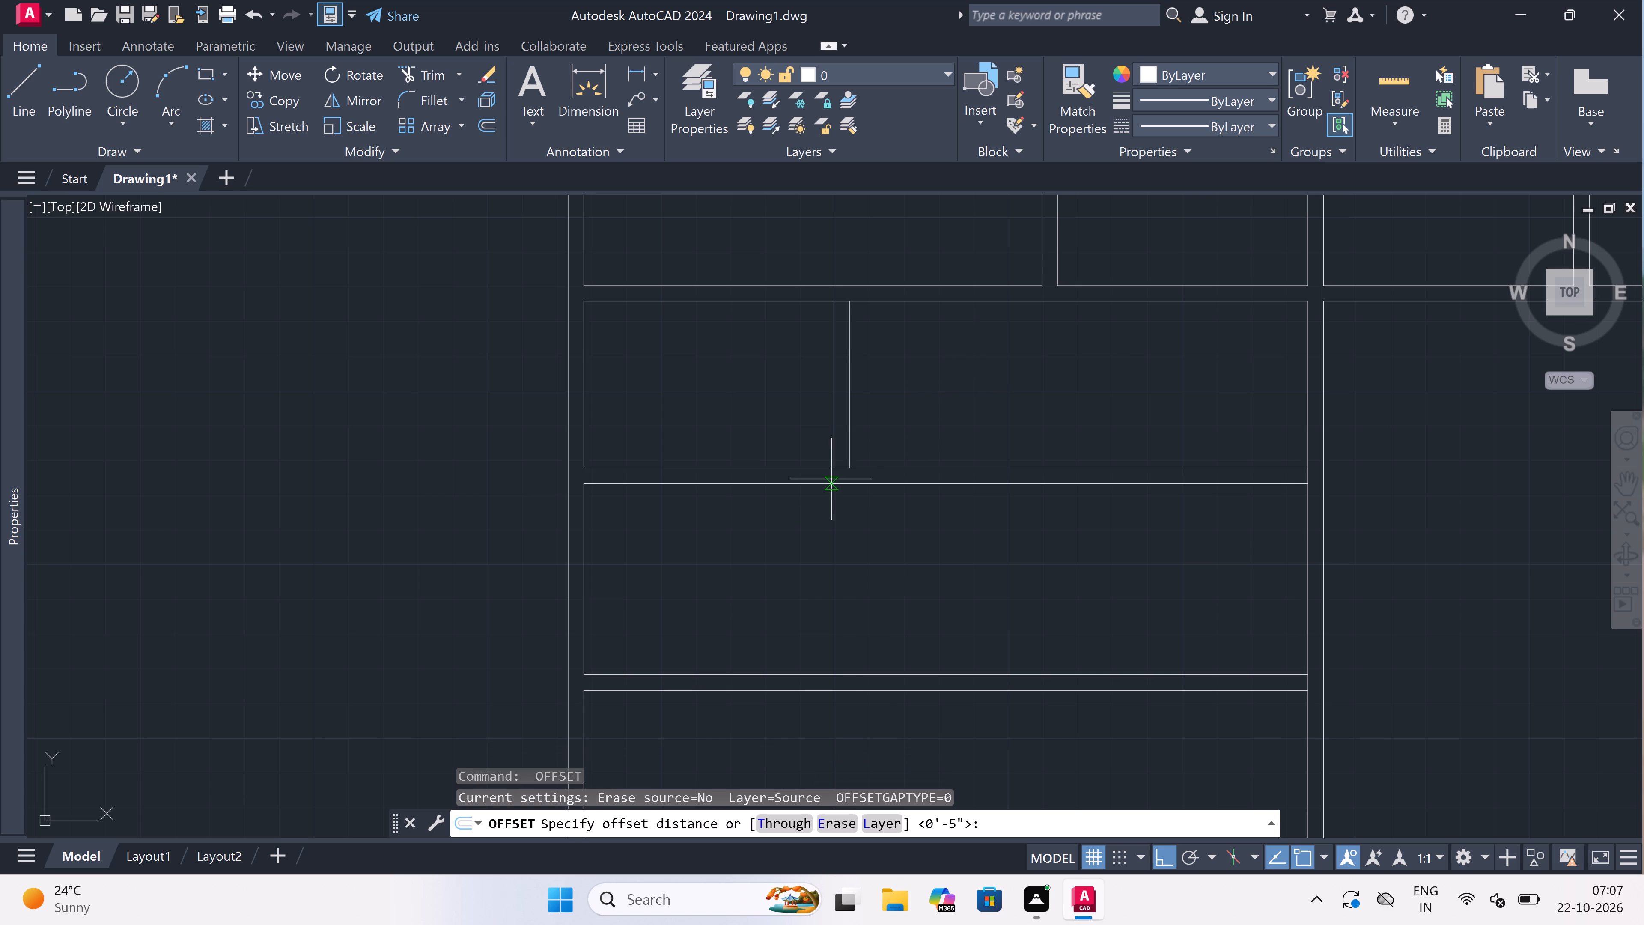
{"action": "left_click", "coordinate": [593, 579]}
{"action": "key", "text": "6"}
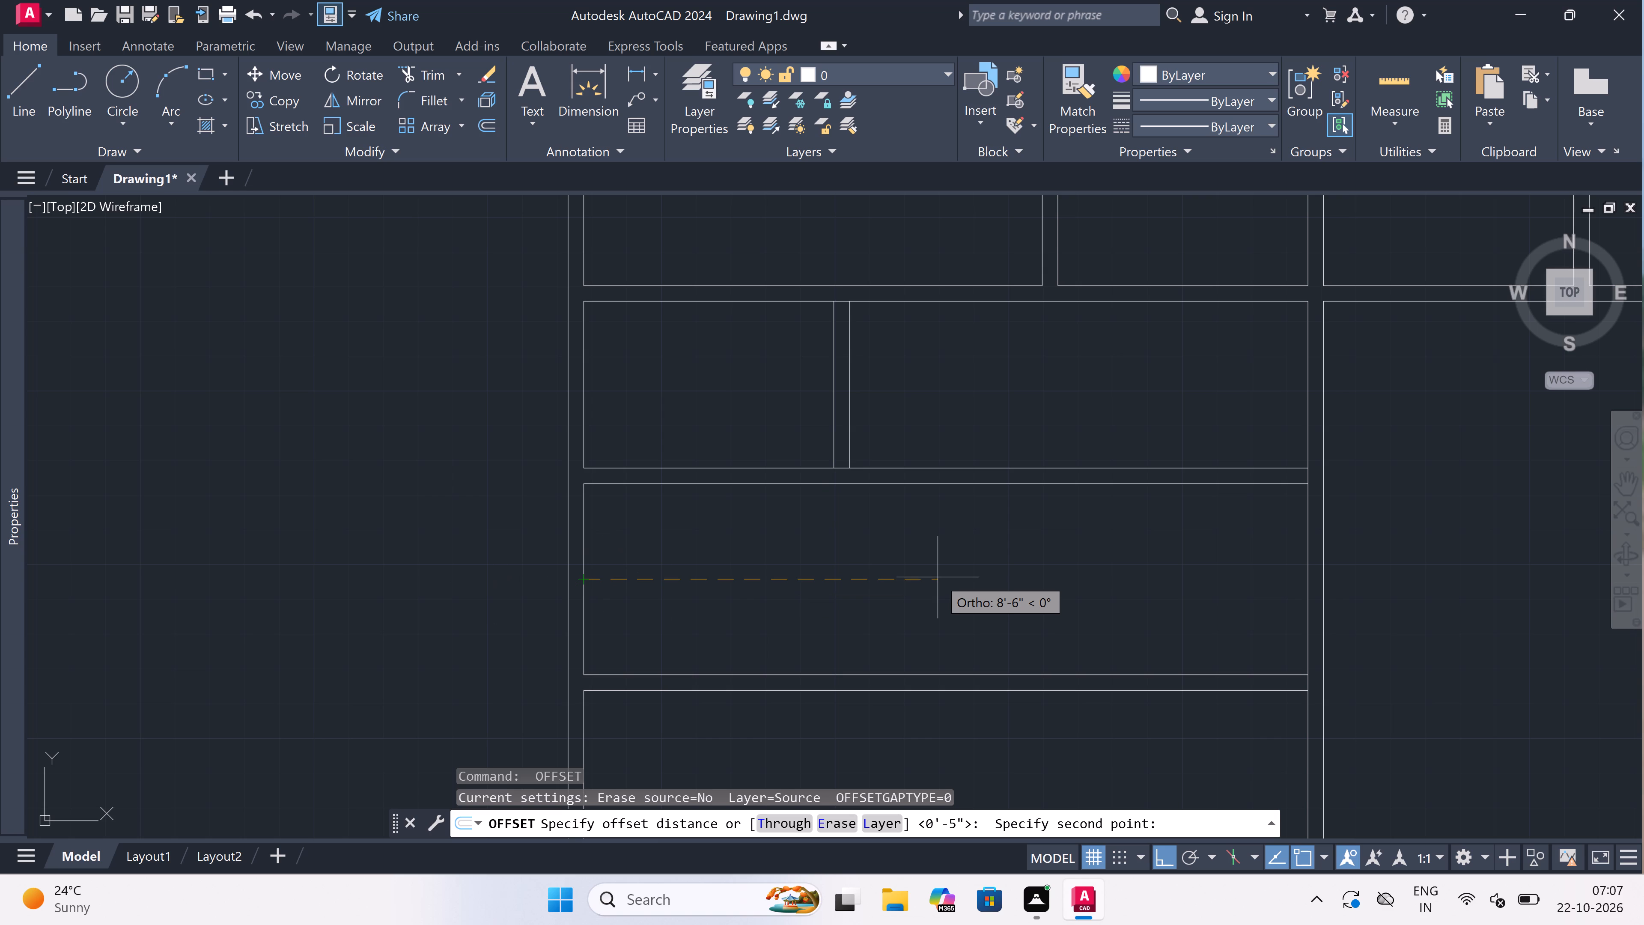
{"action": "type", "text": "'"}
{"action": "key", "text": "space"}
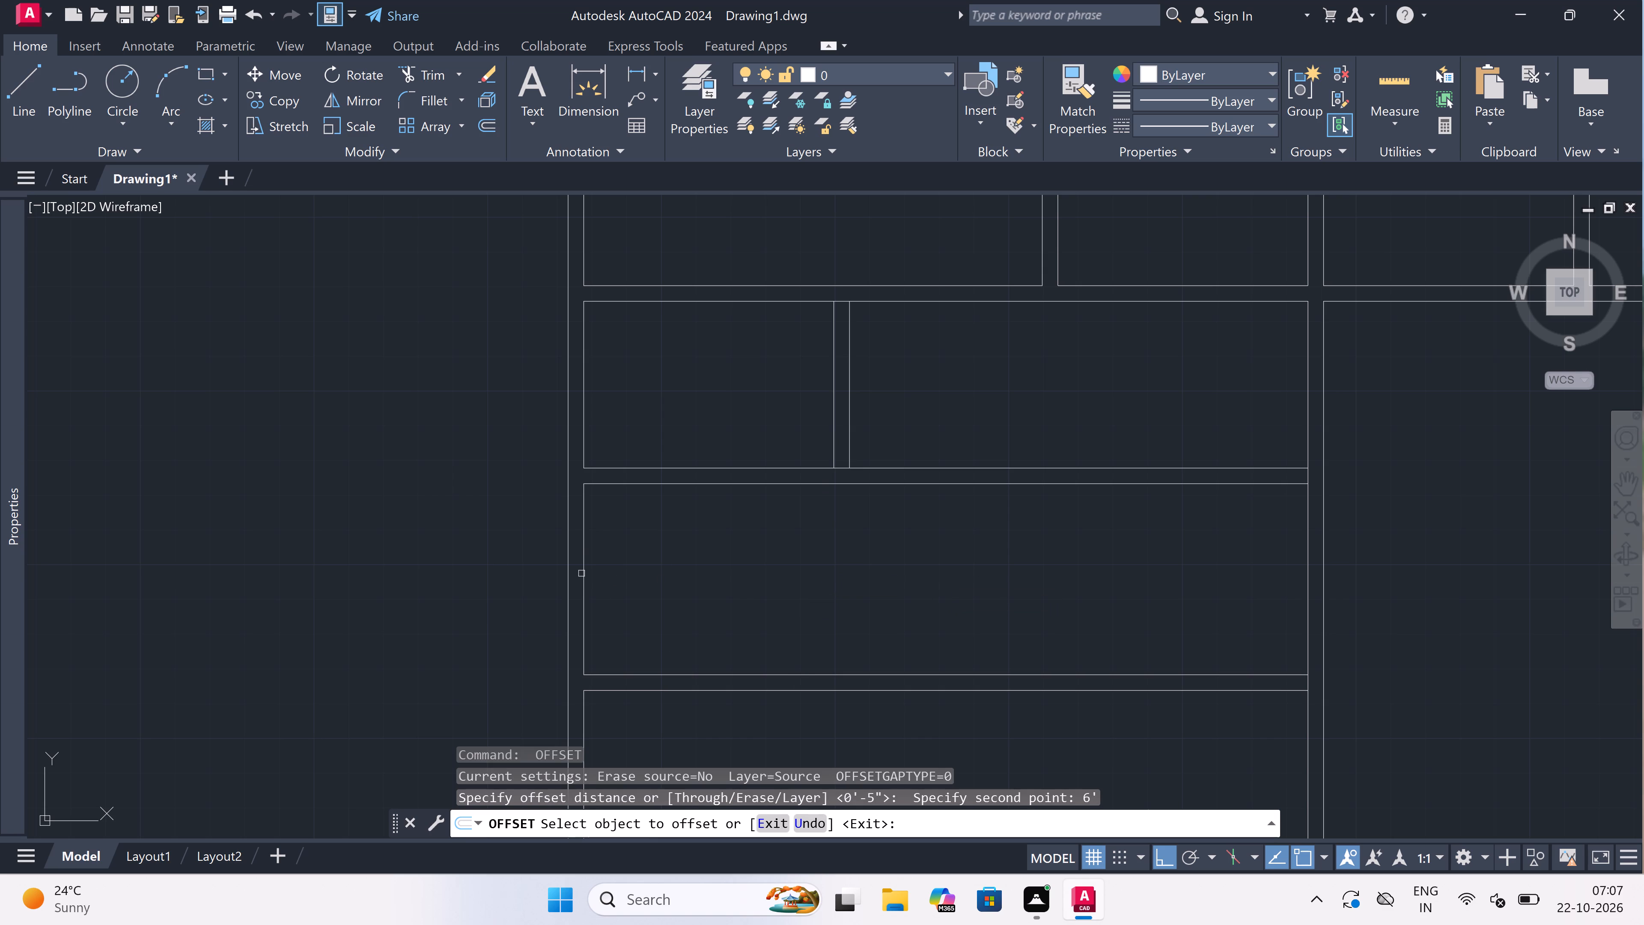
{"action": "left_click_drag", "start_coordinate": [583, 573], "coordinate": [611, 574]}
{"action": "left_click", "coordinate": [1114, 588]}
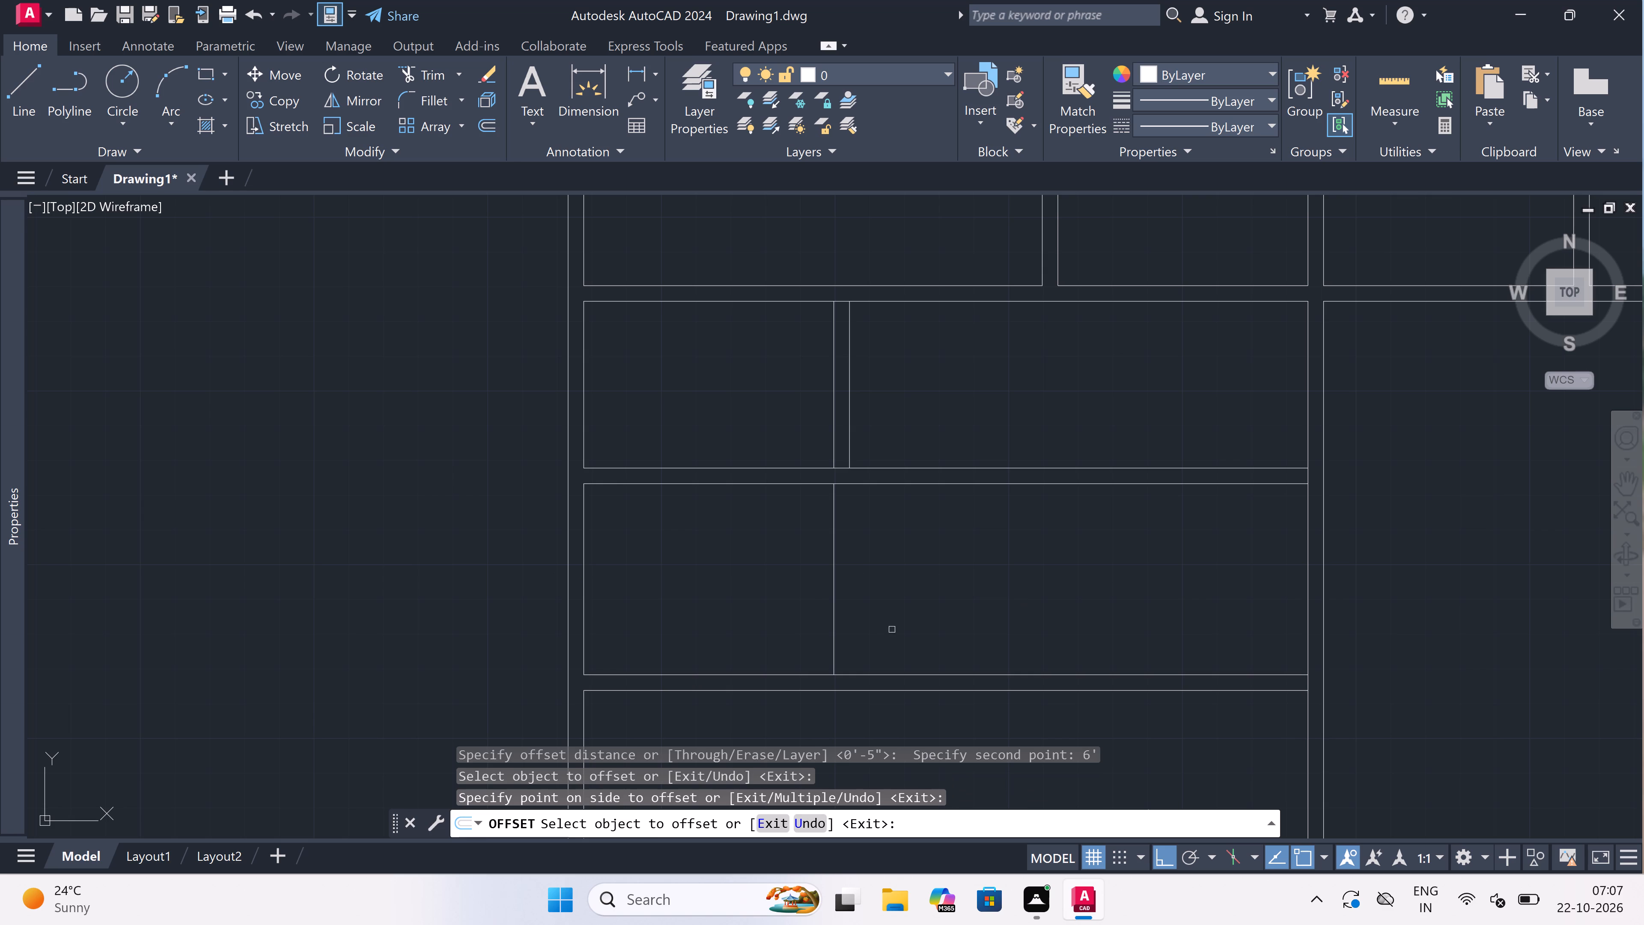
{"action": "key", "text": "Escape"}
Offset the lower partition line 4.5" to the right to form the partition between the first and second cross walls.
{"action": "key", "text": "space"}
{"action": "left_click_drag", "start_coordinate": [837, 594], "coordinate": [848, 586]}
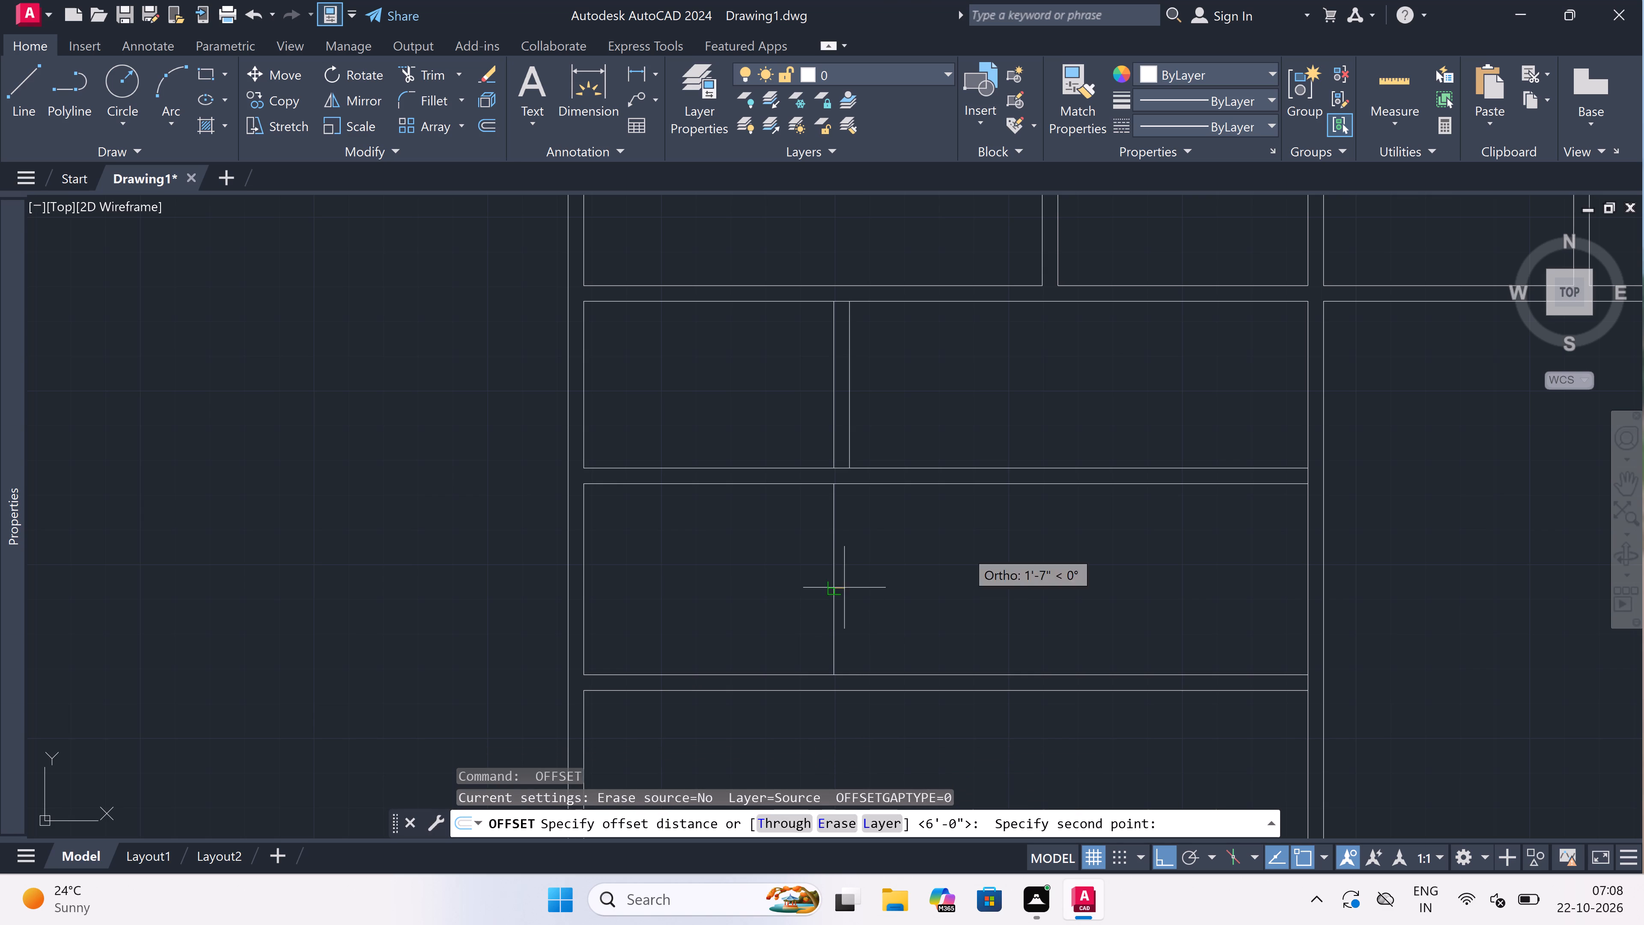
{"action": "key", "text": "4"}
{"action": "key", "text": "period"}
{"action": "key", "text": "5"}
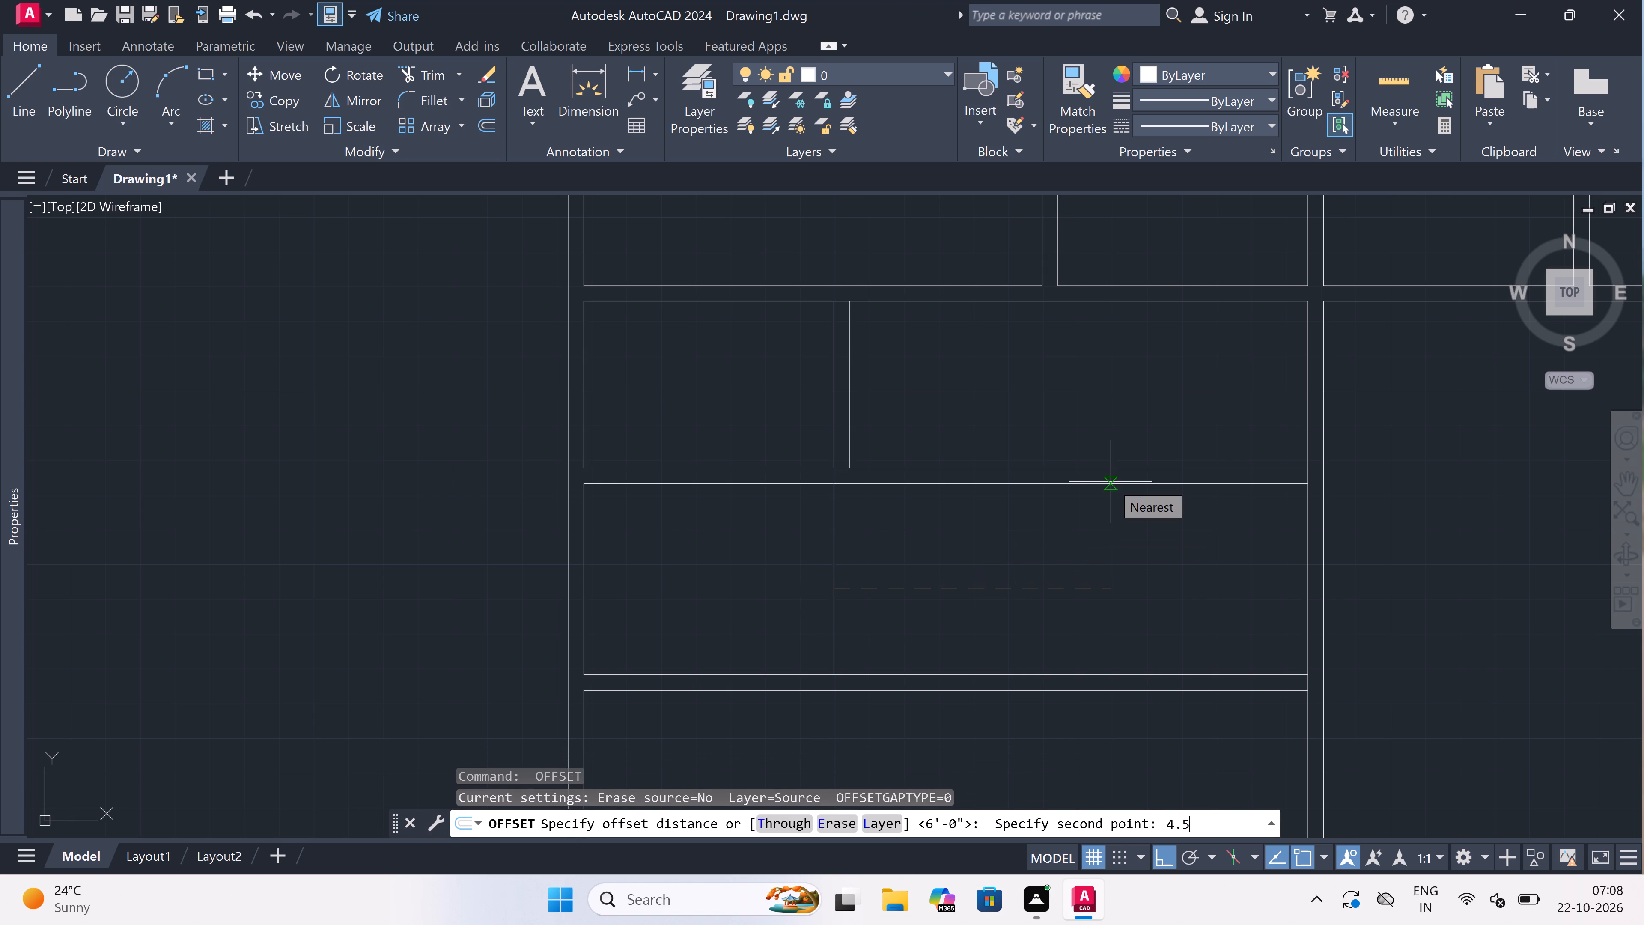
{"action": "key", "text": "shift+quotedbl"}
{"action": "key", "text": "space"}
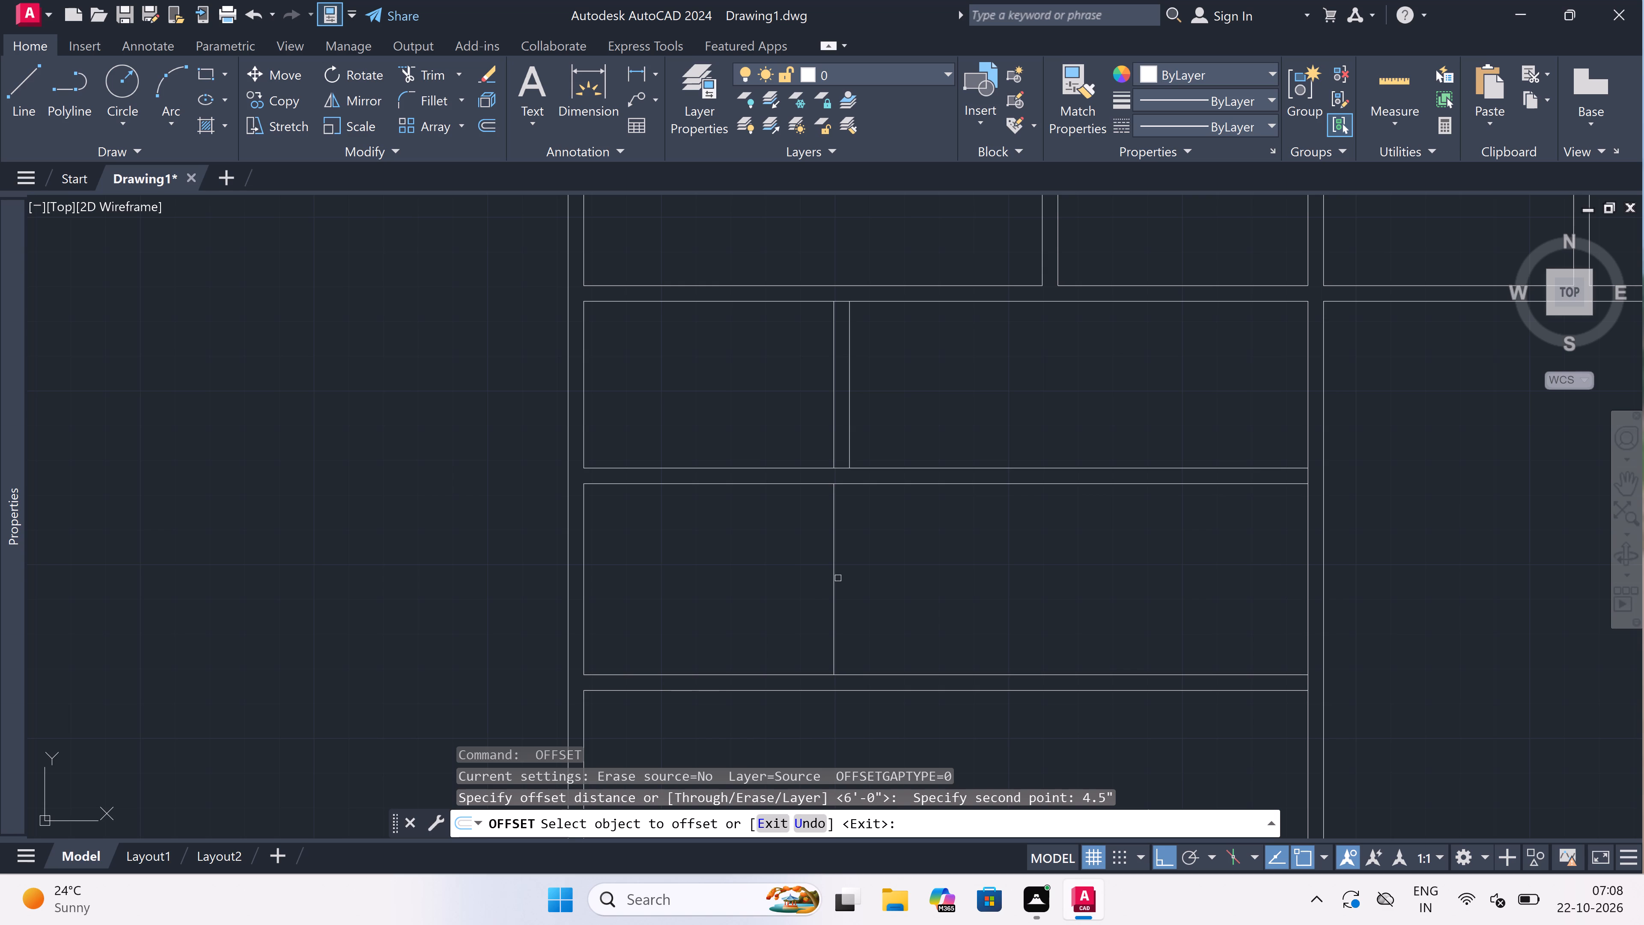
{"action": "left_click_drag", "start_coordinate": [834, 577], "coordinate": [841, 574]}
{"action": "left_click", "coordinate": [944, 557]}
{"action": "key", "text": "Escape"}
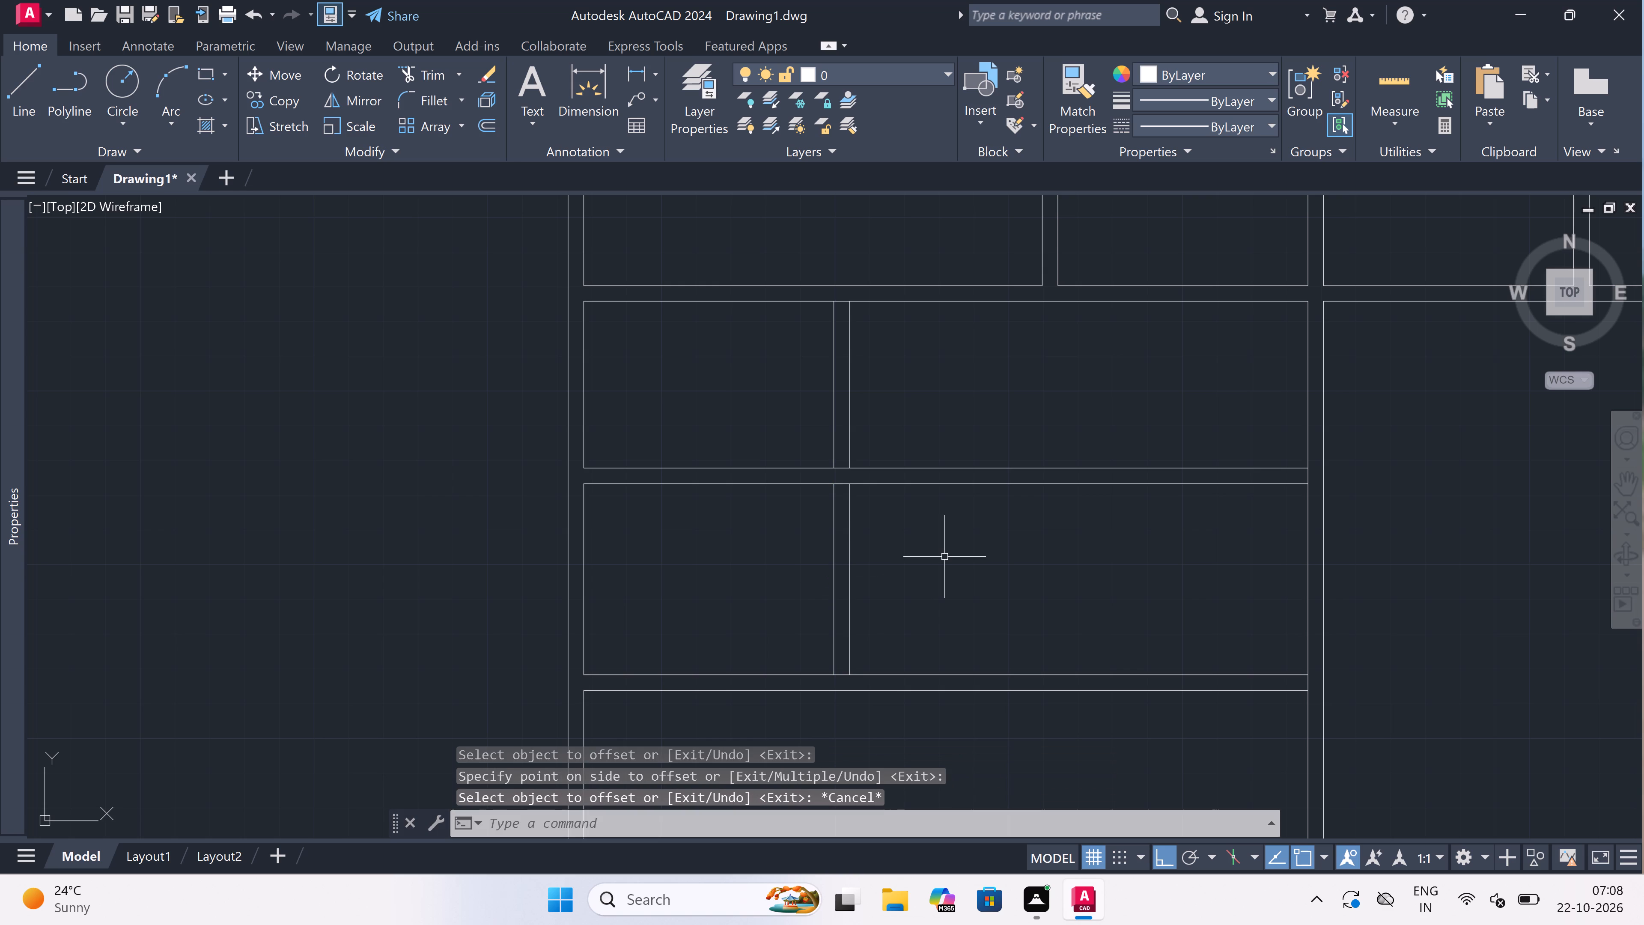
Extend the upper partition's two lines down through the first cross wall to meet the lower partition.
{"action": "key", "text": "e"}
{"action": "type", "text": "x"}
{"action": "key", "text": "space"}
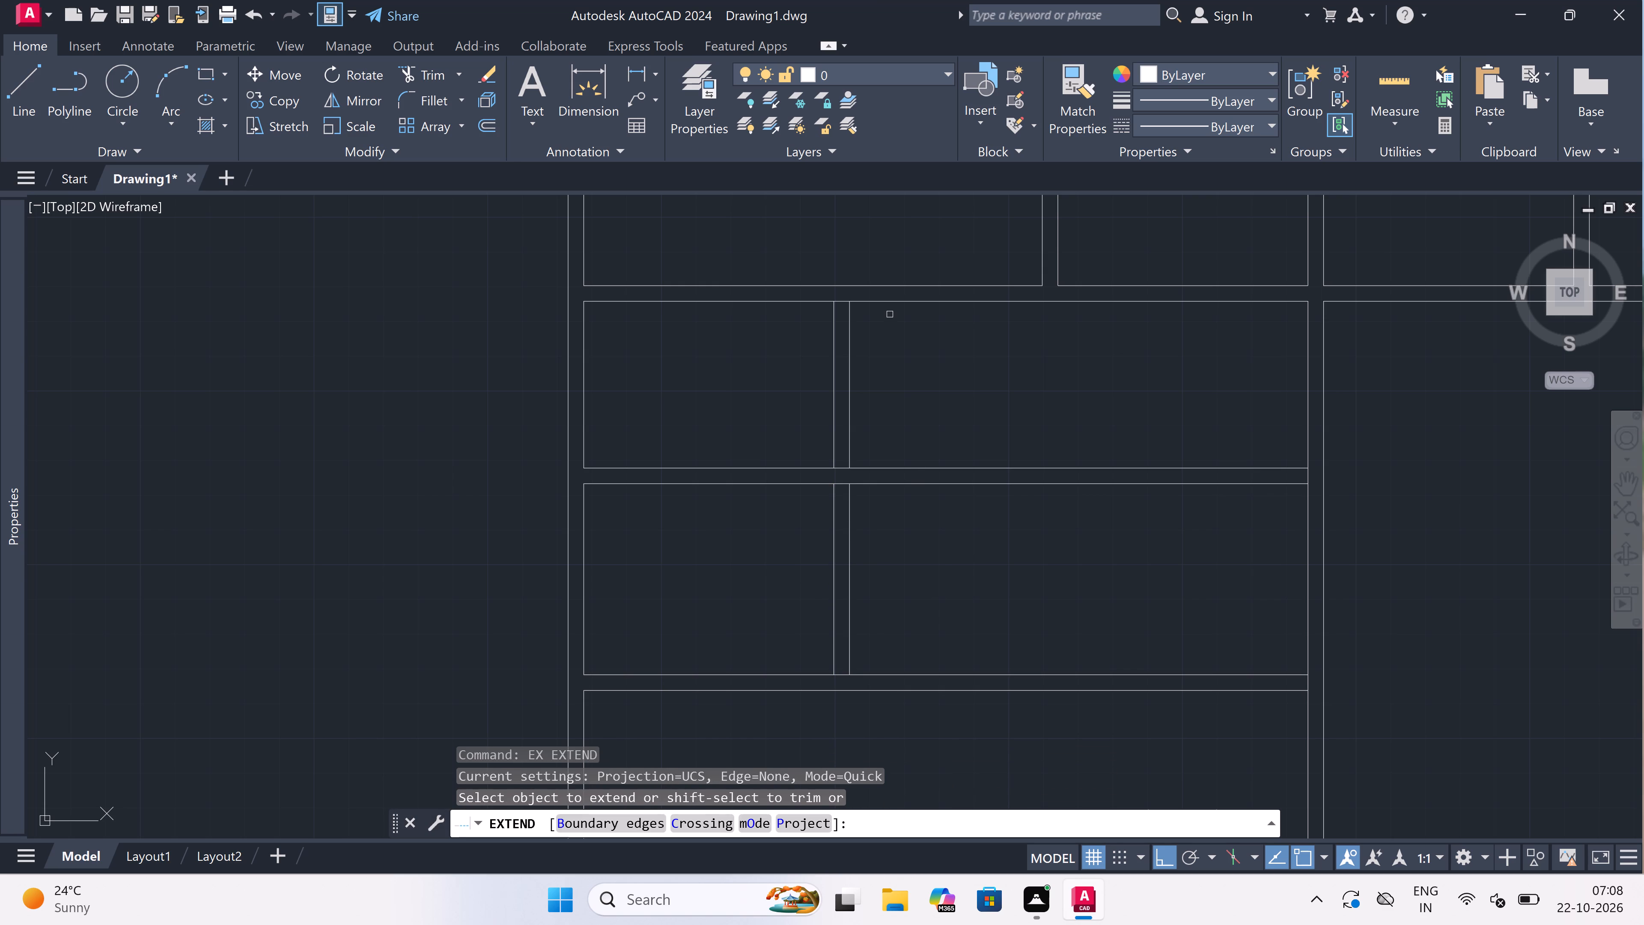
{"action": "left_click", "coordinate": [902, 376]}
{"action": "left_click", "coordinate": [799, 448]}
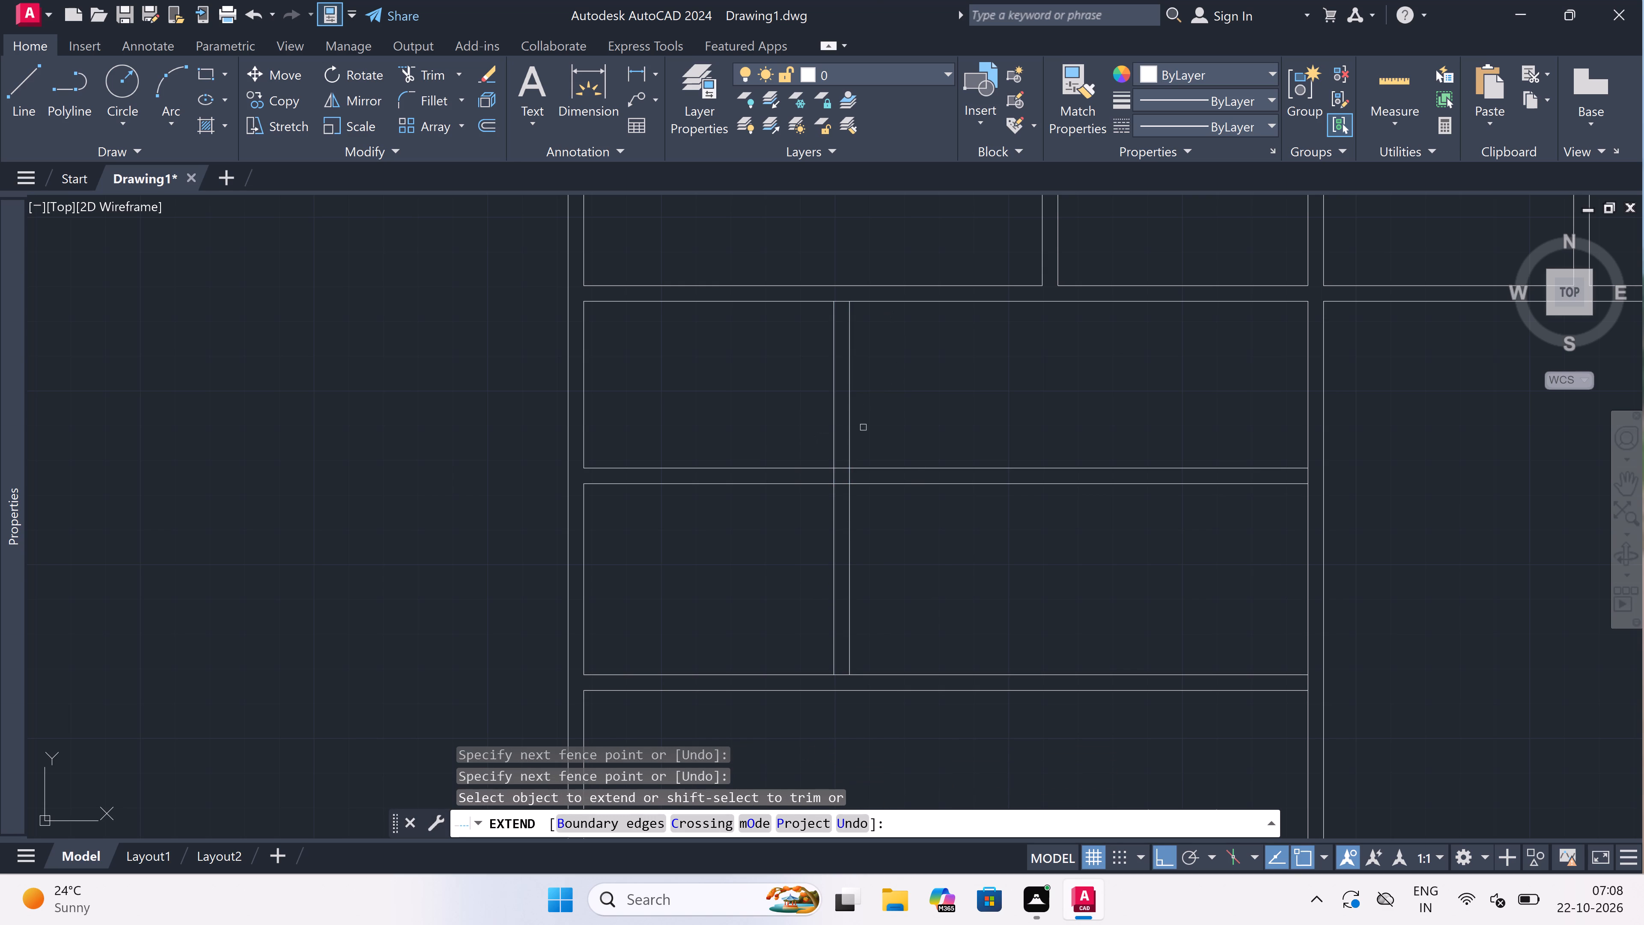
{"action": "key", "text": "Escape"}
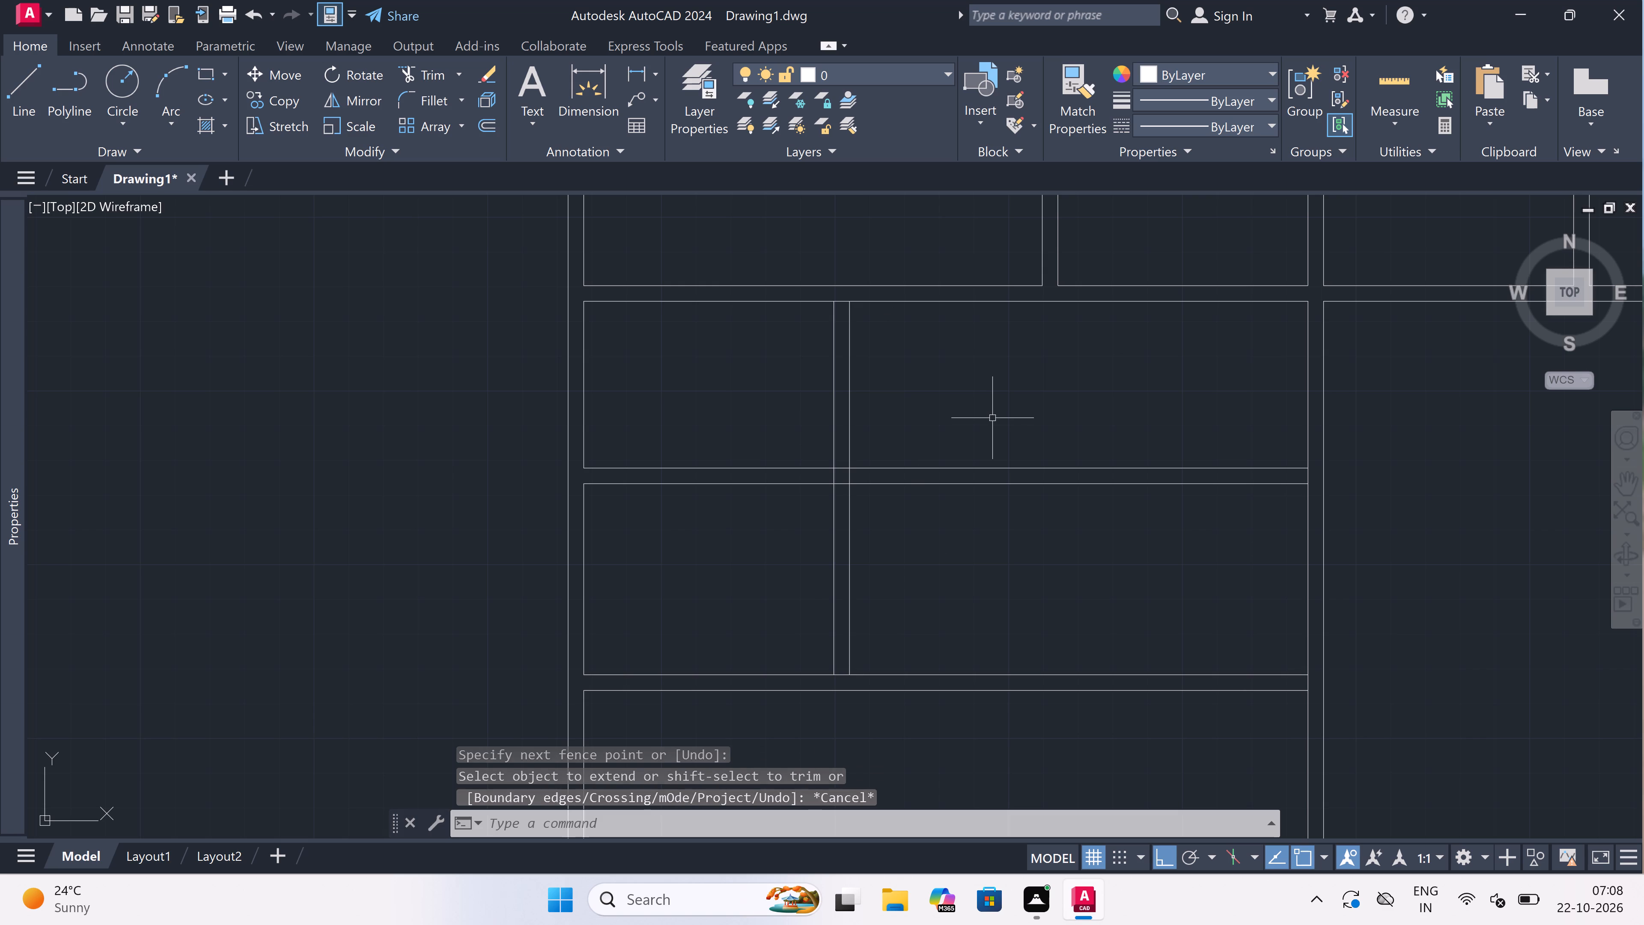
Trim away both lines of the first cross wall to the right of the partition.
{"action": "type", "text": "tr"}
{"action": "key", "text": "space"}
{"action": "left_click", "coordinate": [992, 418]}
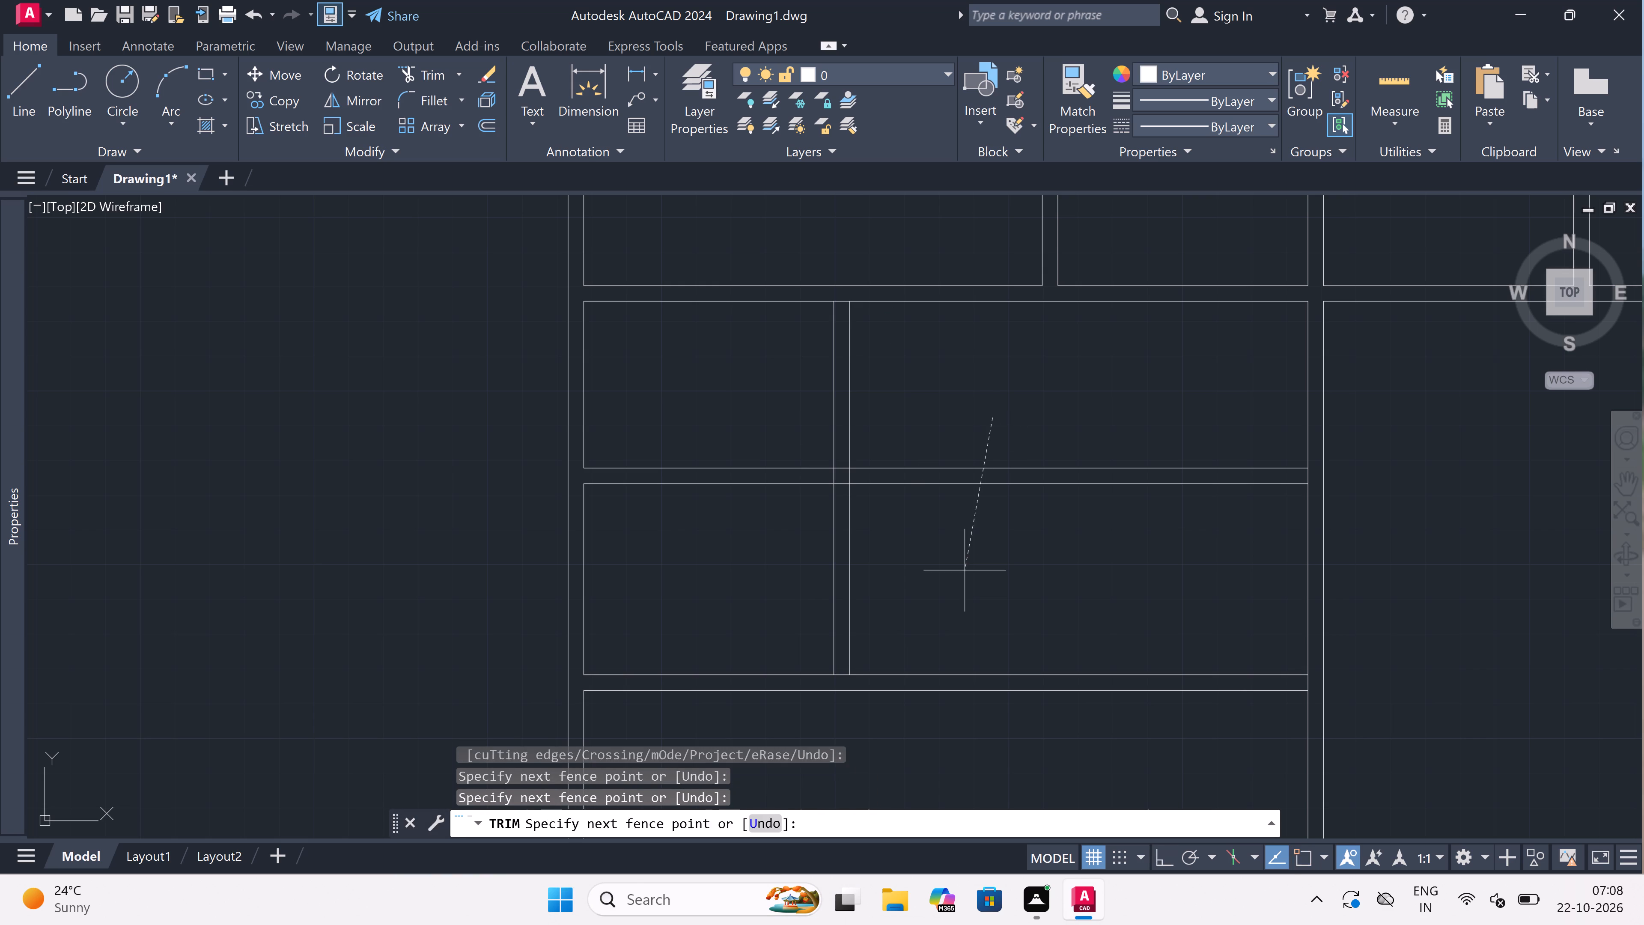
{"action": "left_click", "coordinate": [964, 573]}
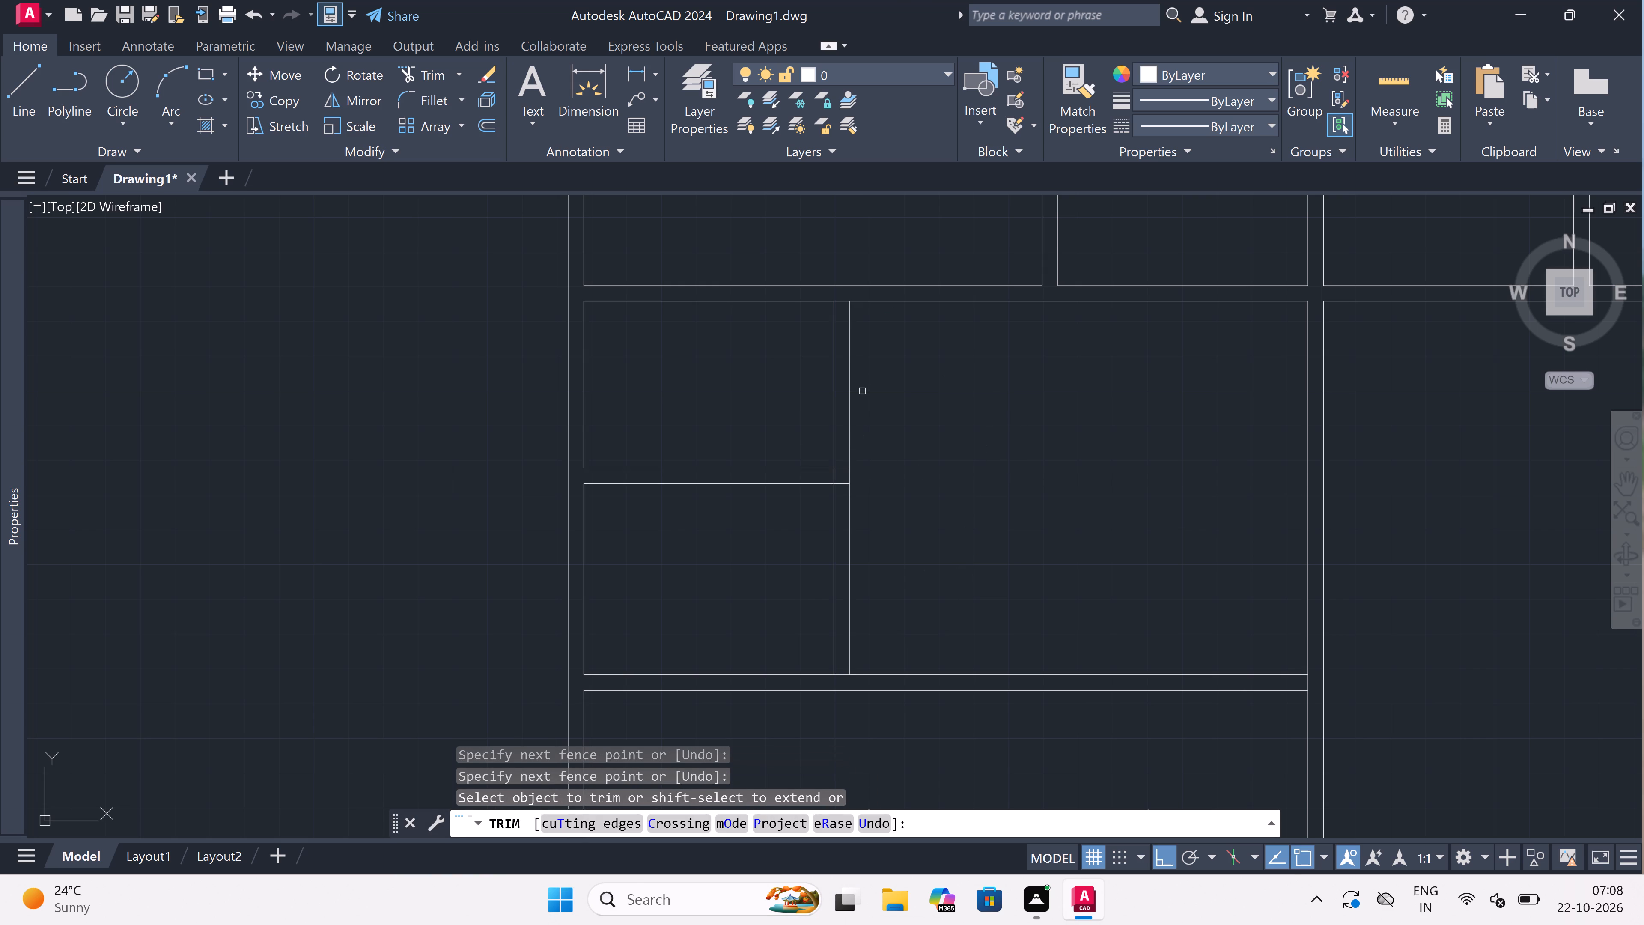
Trim the wall lines crossing the partition at the full-width upper wall and first cross wall, plus the partition's left line at the latter.
{"action": "scroll", "coordinate": [856, 302], "scroll_direction": "up", "scroll_amount": 1}
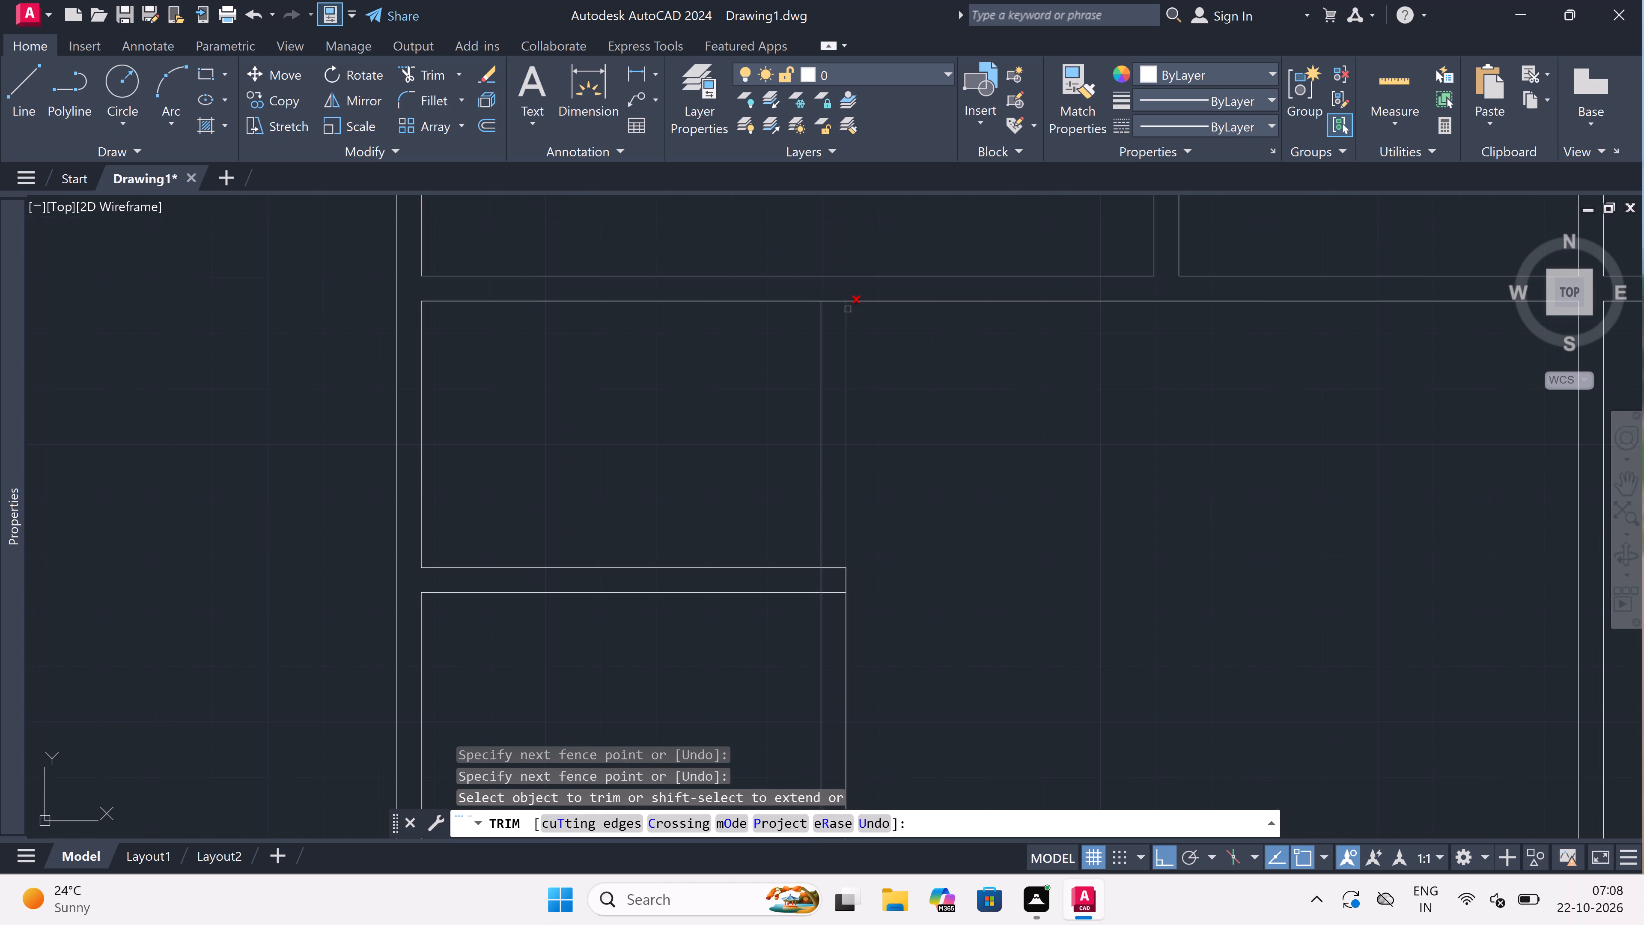
{"action": "left_click", "coordinate": [835, 285]}
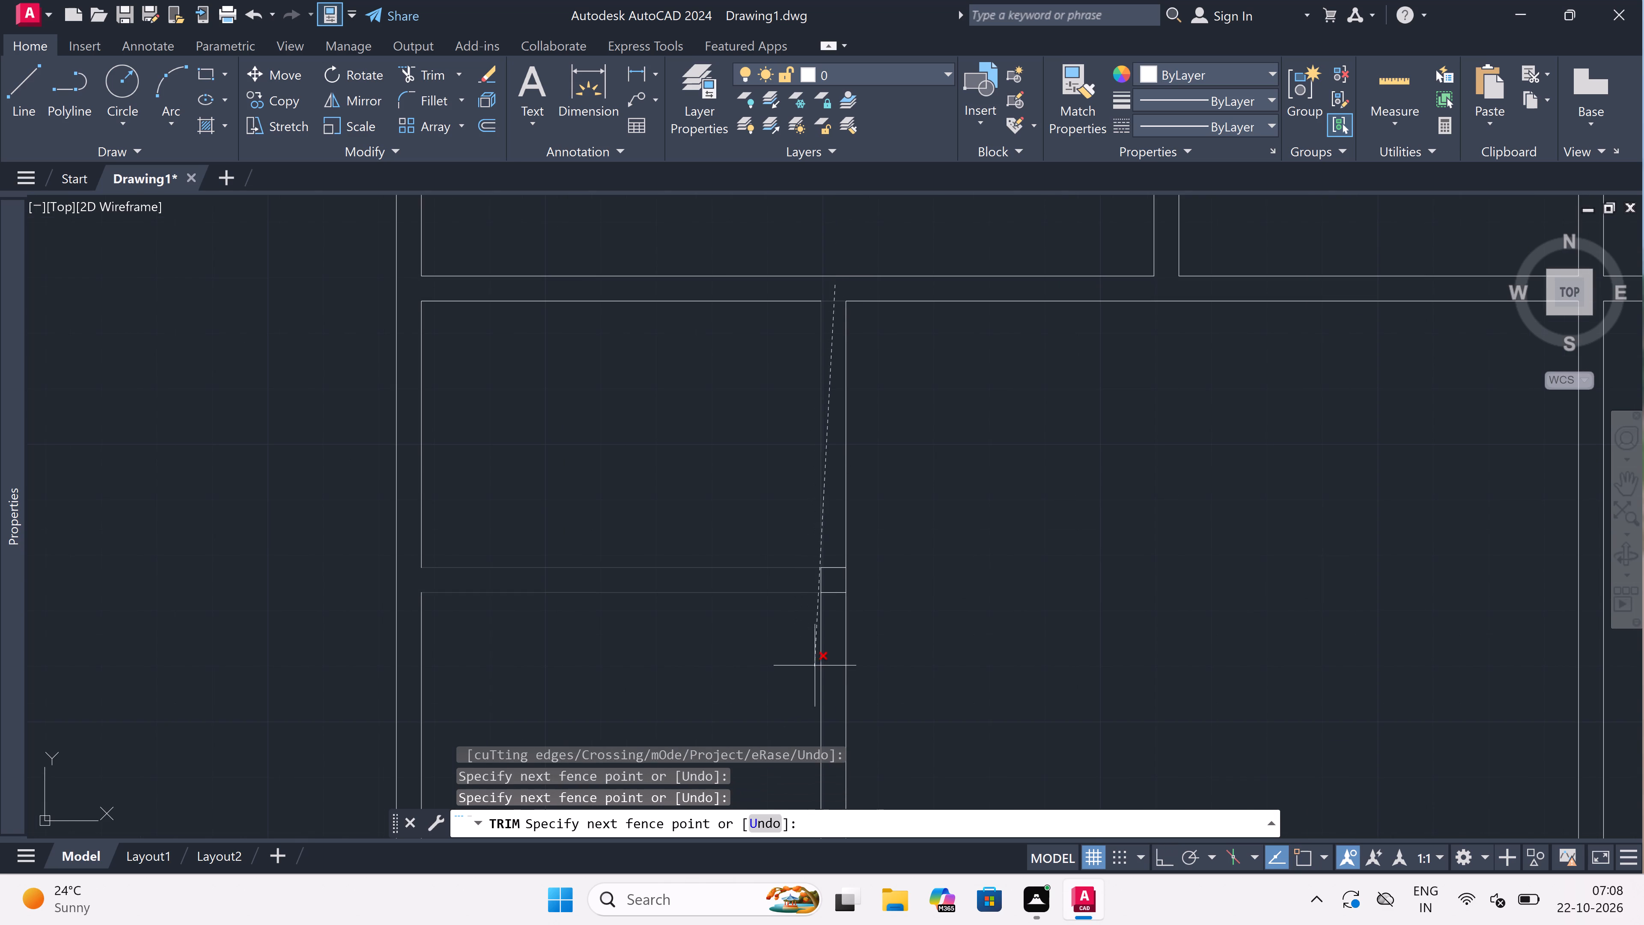
{"action": "left_click", "coordinate": [836, 621]}
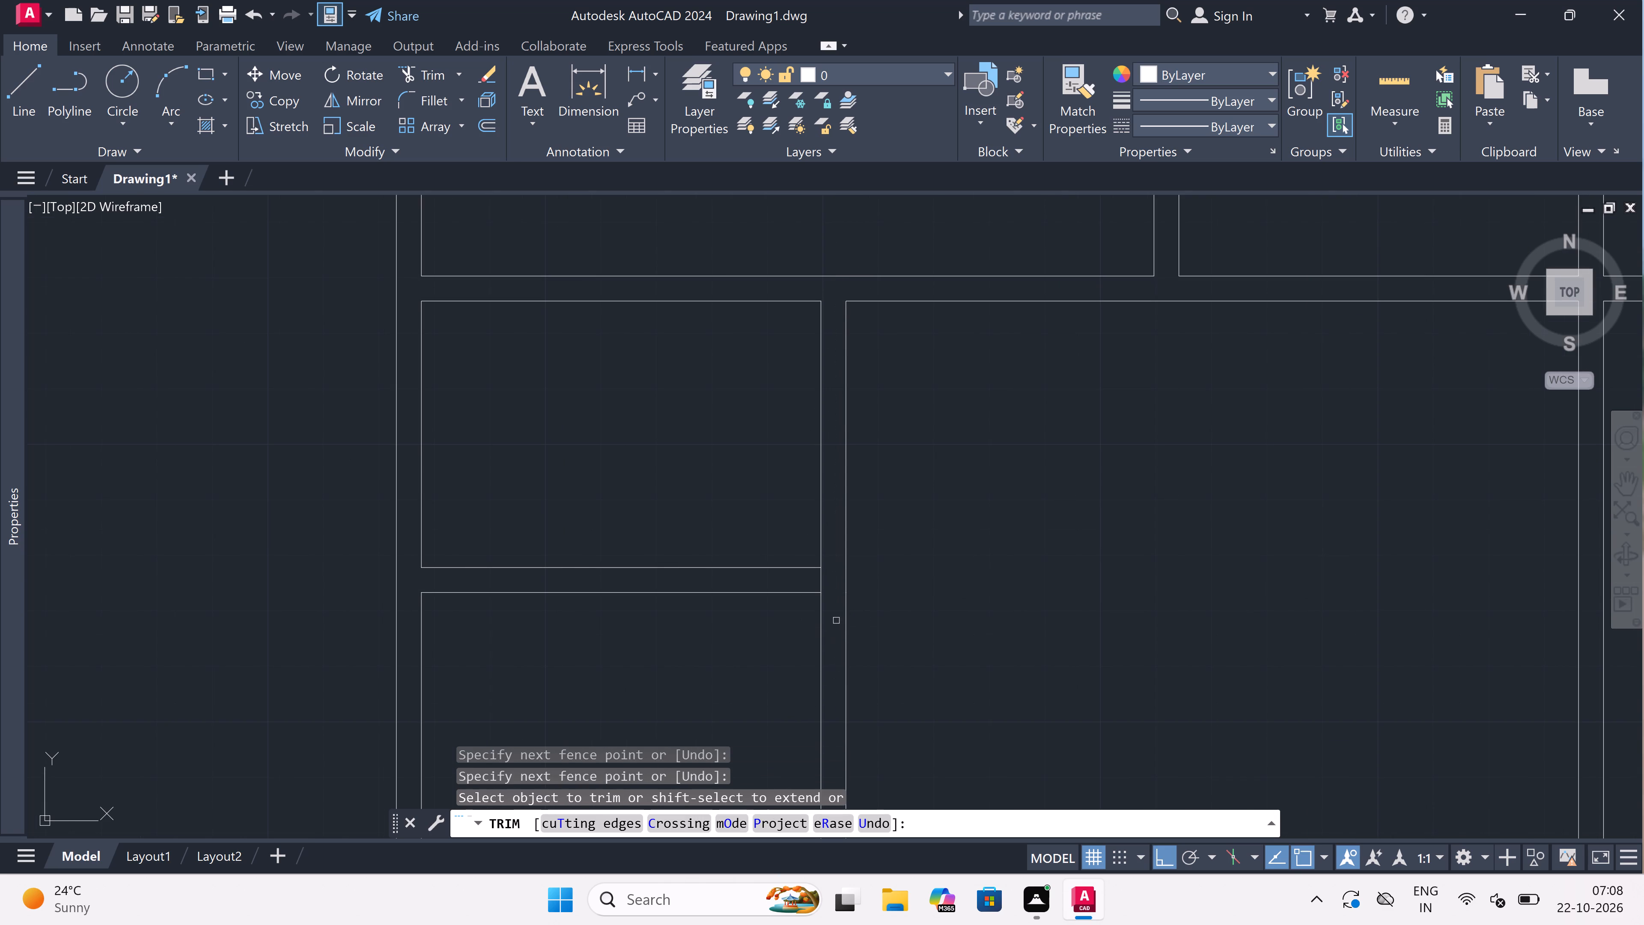
{"action": "scroll", "coordinate": [827, 574], "scroll_direction": "up", "scroll_amount": 1}
{"action": "triple_click", "coordinate": [809, 587]}
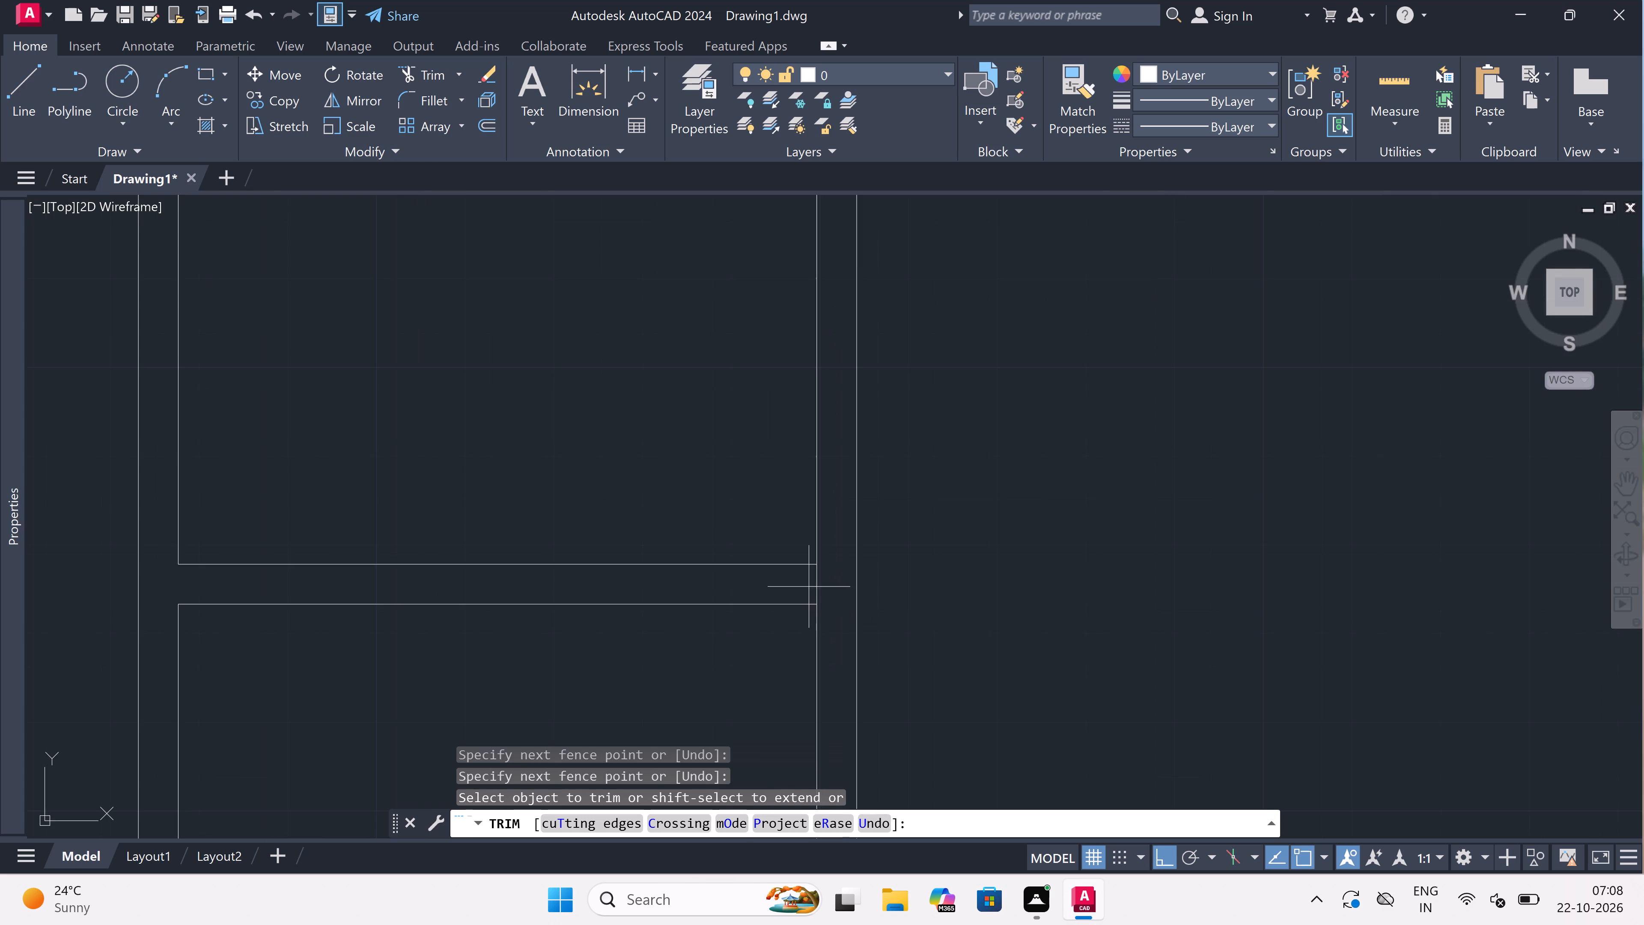
{"action": "left_click", "coordinate": [822, 579]}
Trim the second cross wall's upper line between the two partition lines.
{"action": "scroll", "coordinate": [822, 579], "scroll_direction": "down", "scroll_amount": 6}
{"action": "scroll", "coordinate": [818, 612], "scroll_direction": "up", "scroll_amount": 8}
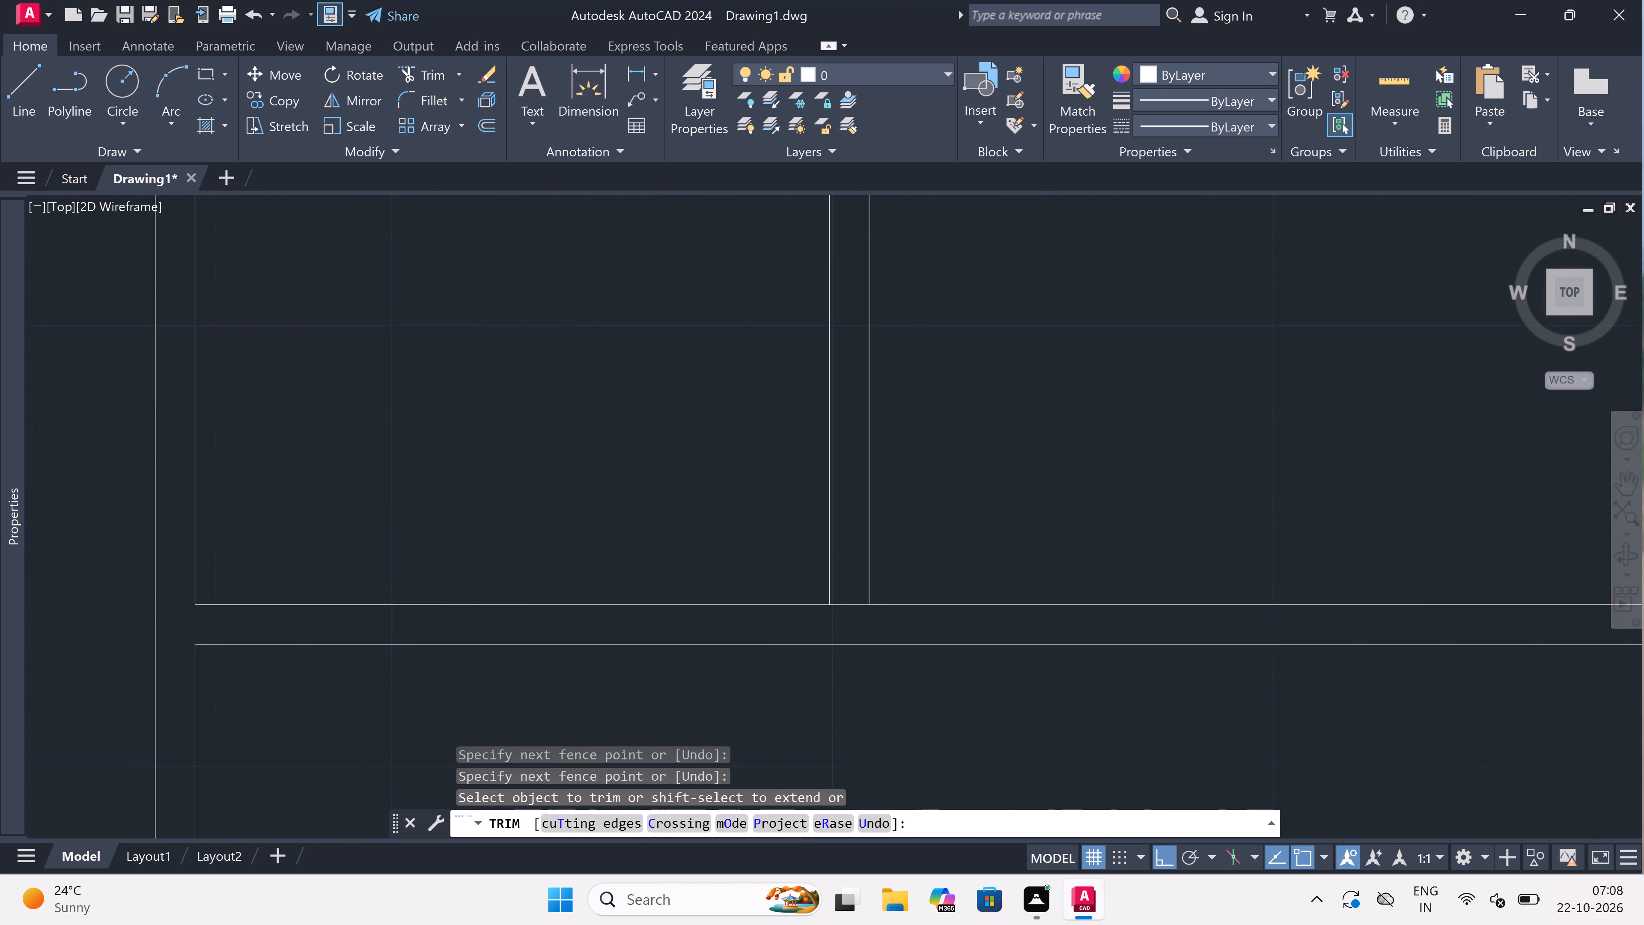
{"action": "left_click", "coordinate": [838, 631]}
{"action": "double_click", "coordinate": [867, 587]}
{"action": "scroll", "coordinate": [867, 587], "scroll_direction": "down", "scroll_amount": 5}
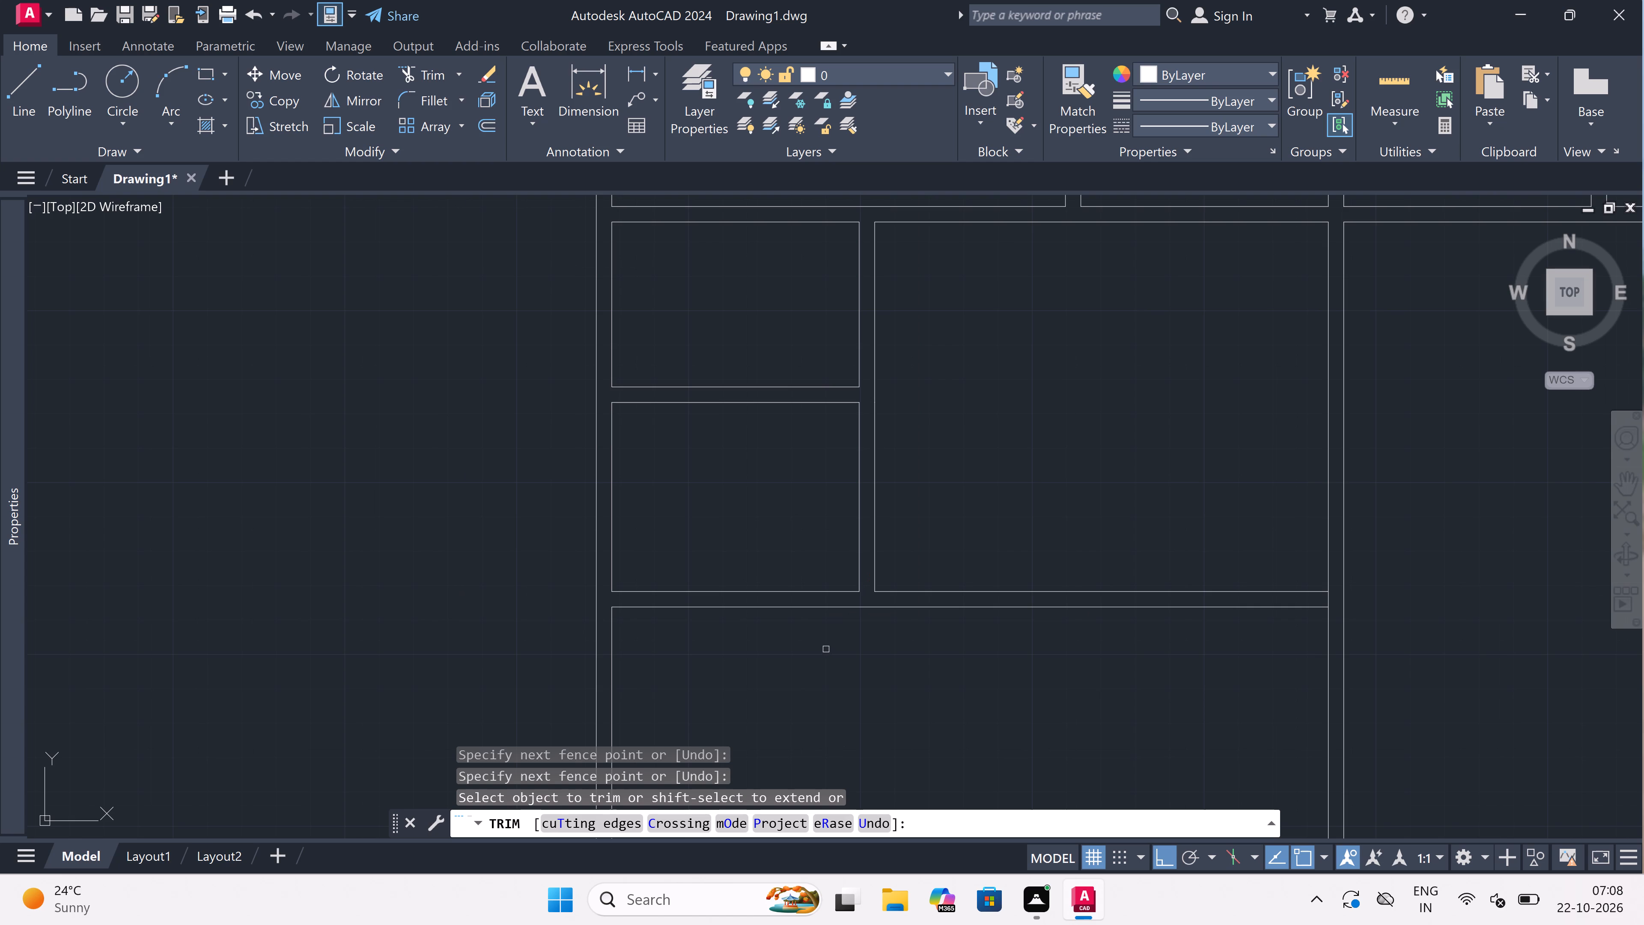
{"action": "key", "text": "Escape"}
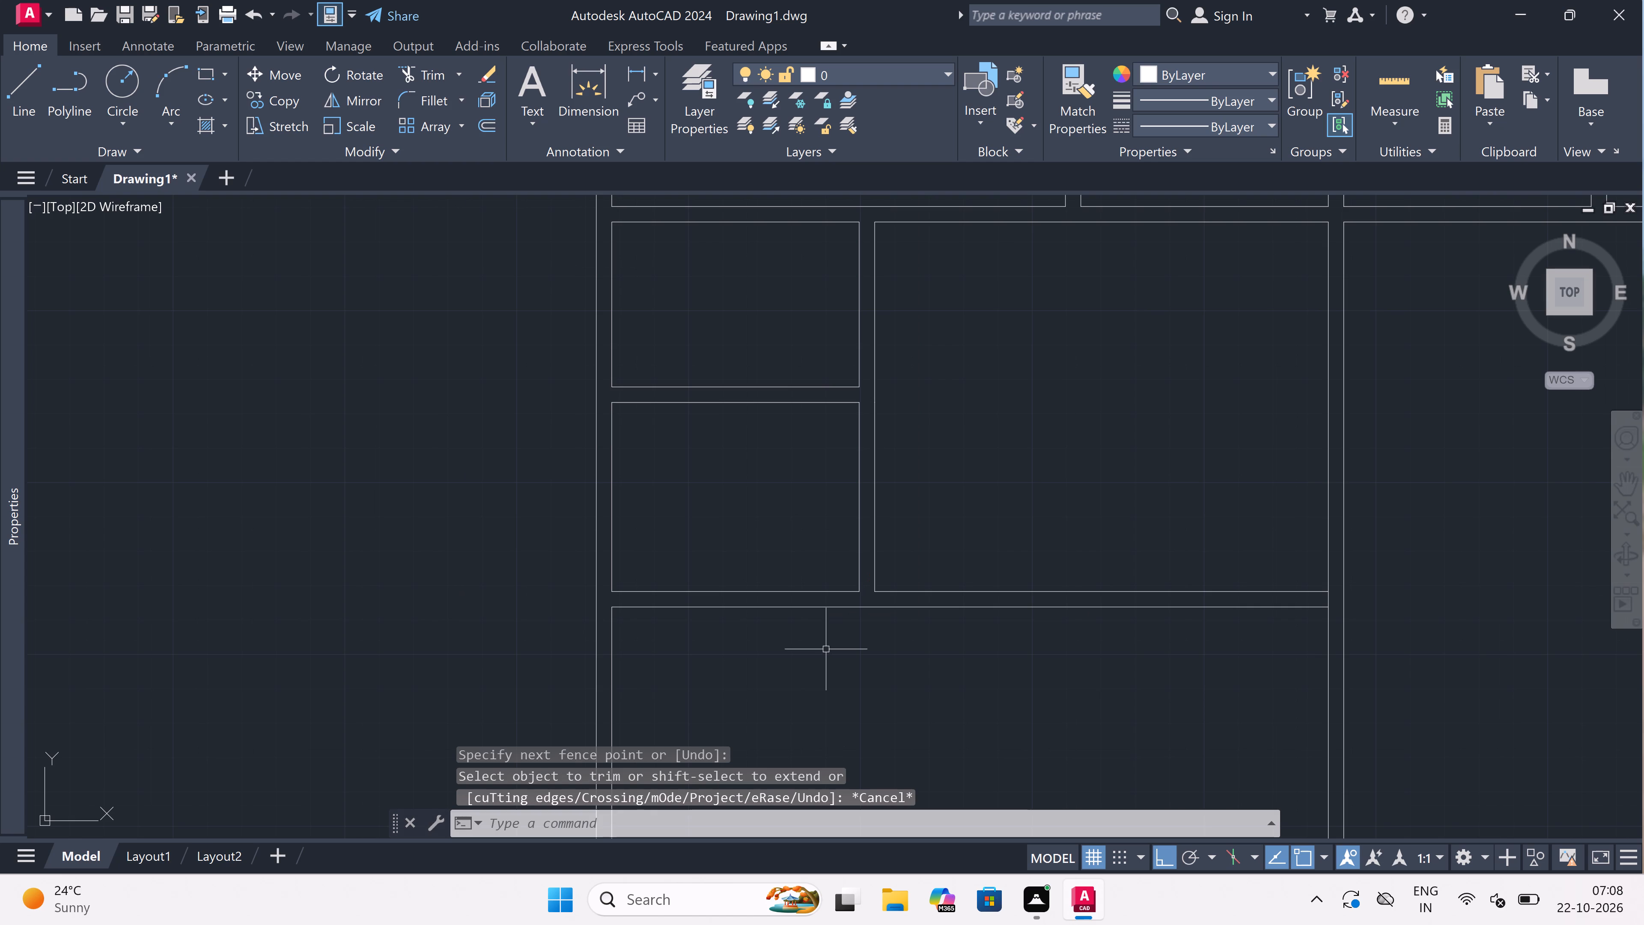
Offset the left wall's inner line 12' to the right in the room between the second and third cross walls.
{"action": "scroll", "coordinate": [826, 649], "scroll_direction": "down", "scroll_amount": 4}
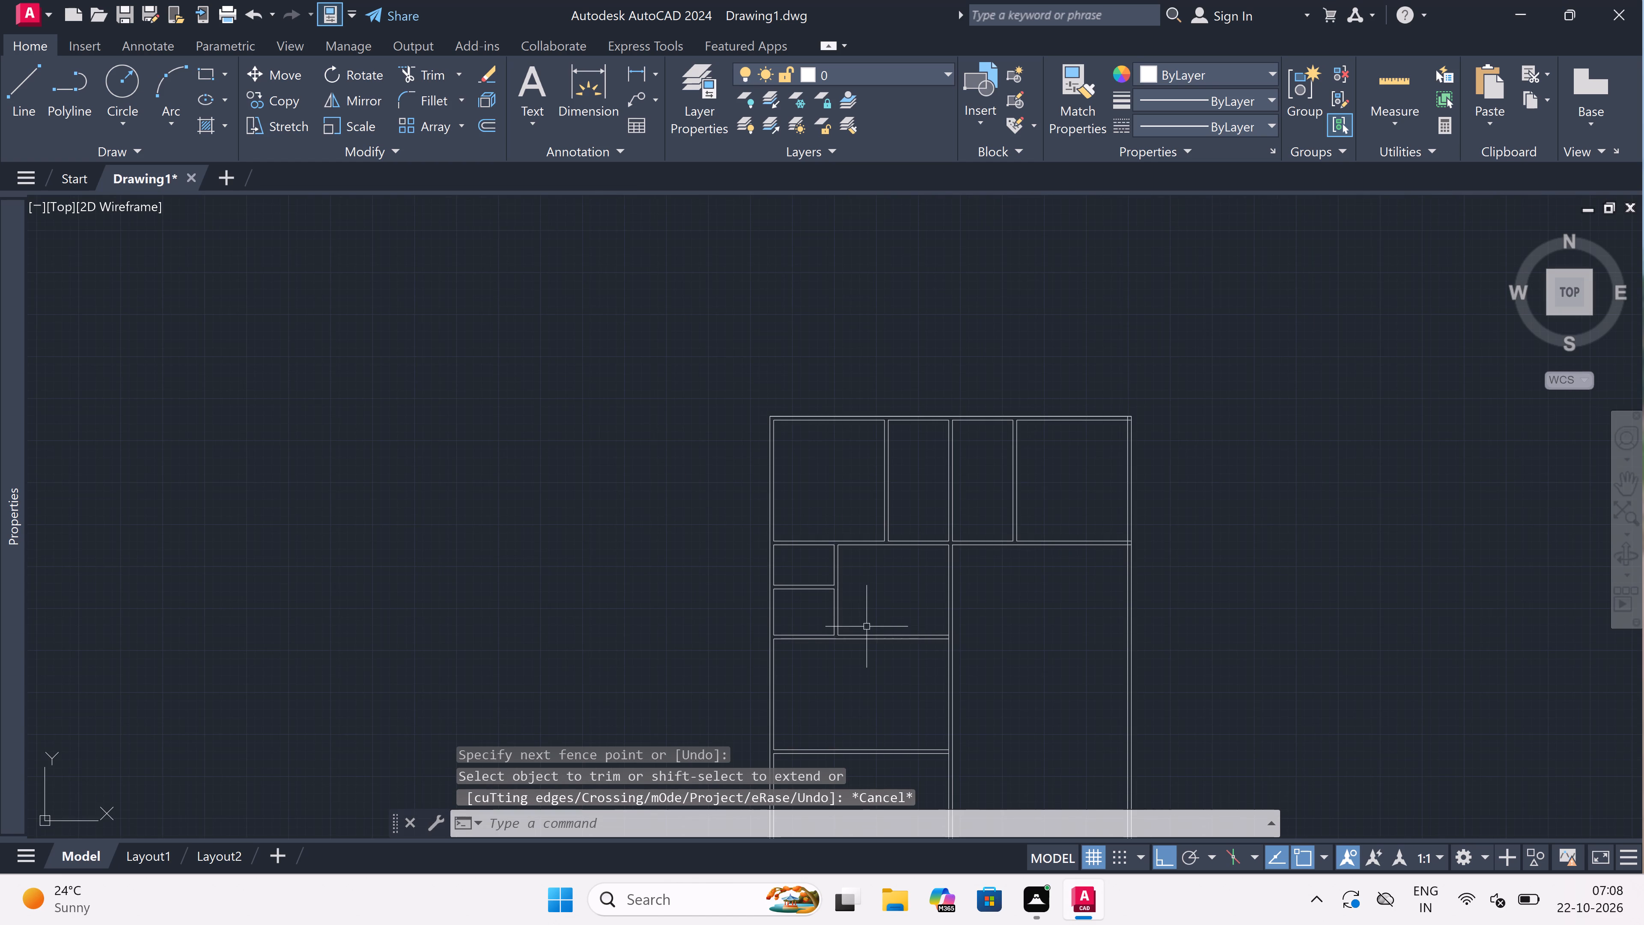
{"action": "scroll", "coordinate": [867, 627], "scroll_direction": "down", "scroll_amount": 3}
{"action": "scroll", "coordinate": [872, 650], "scroll_direction": "up", "scroll_amount": 4}
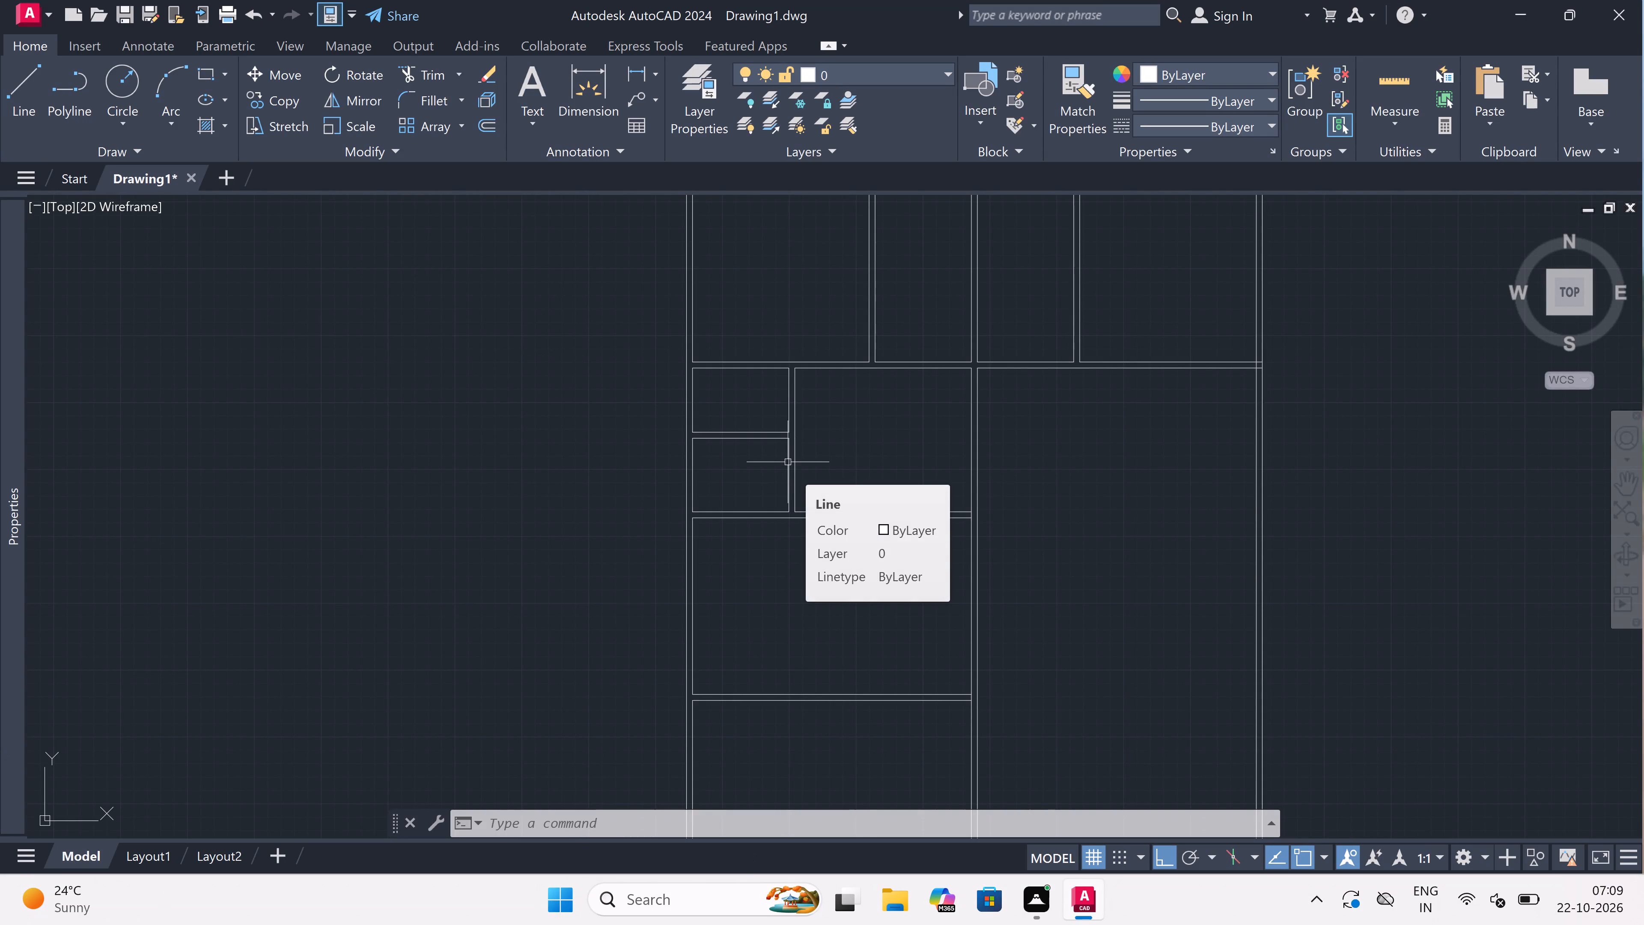
{"action": "scroll", "coordinate": [785, 462], "scroll_direction": "down", "scroll_amount": 2}
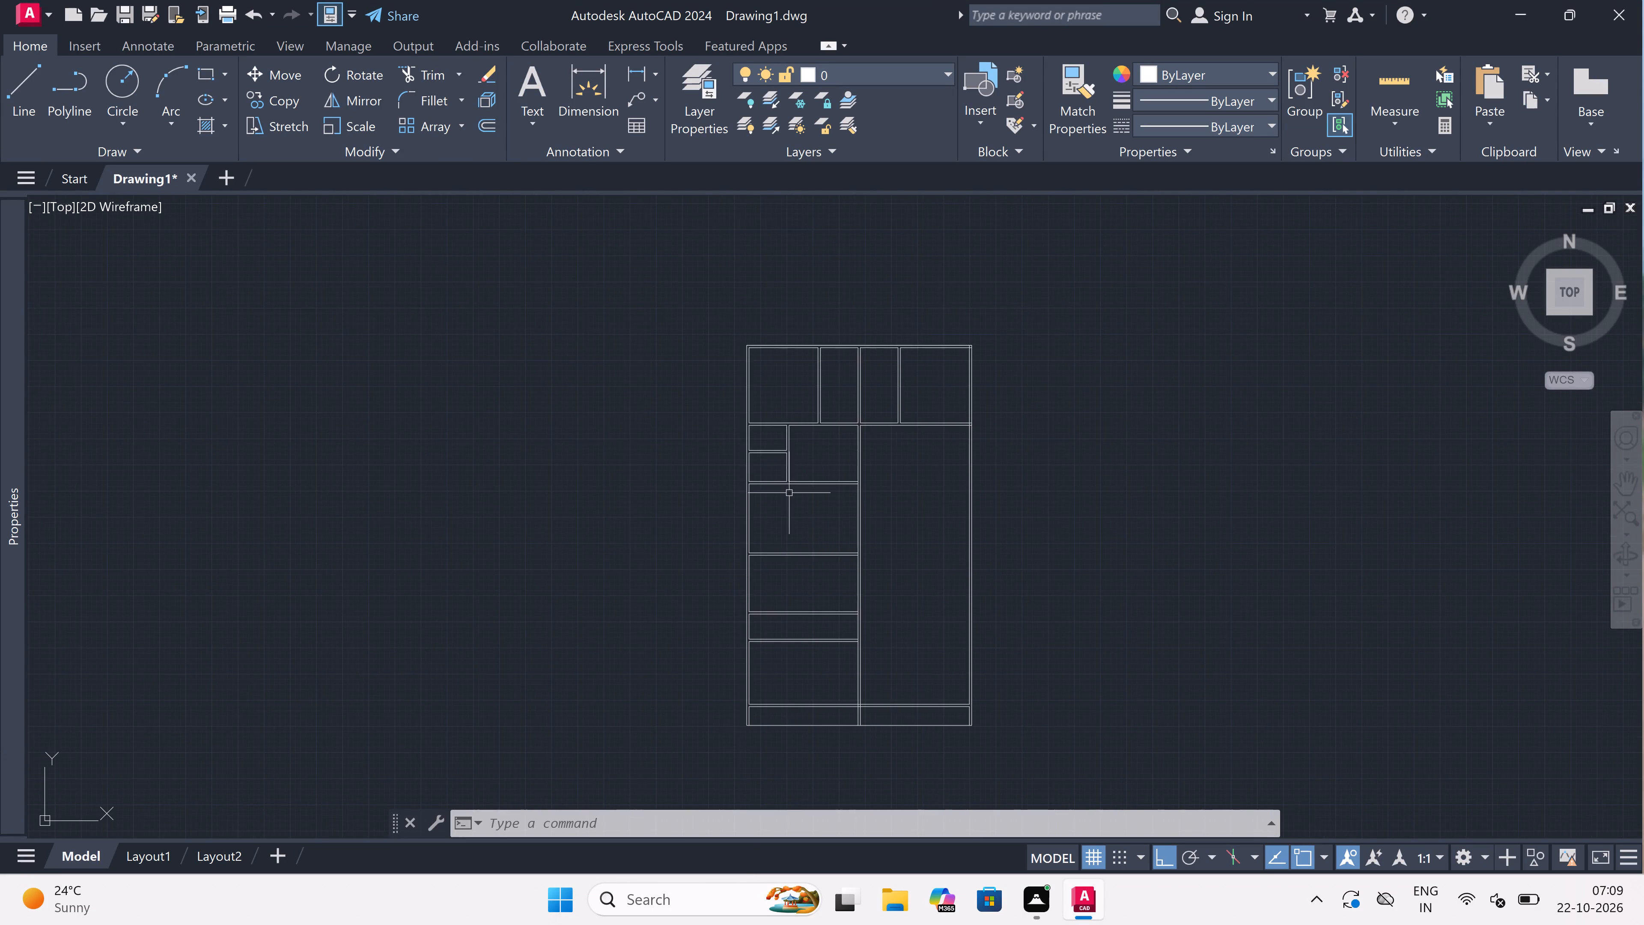
{"action": "scroll", "coordinate": [789, 493], "scroll_direction": "up", "scroll_amount": 2}
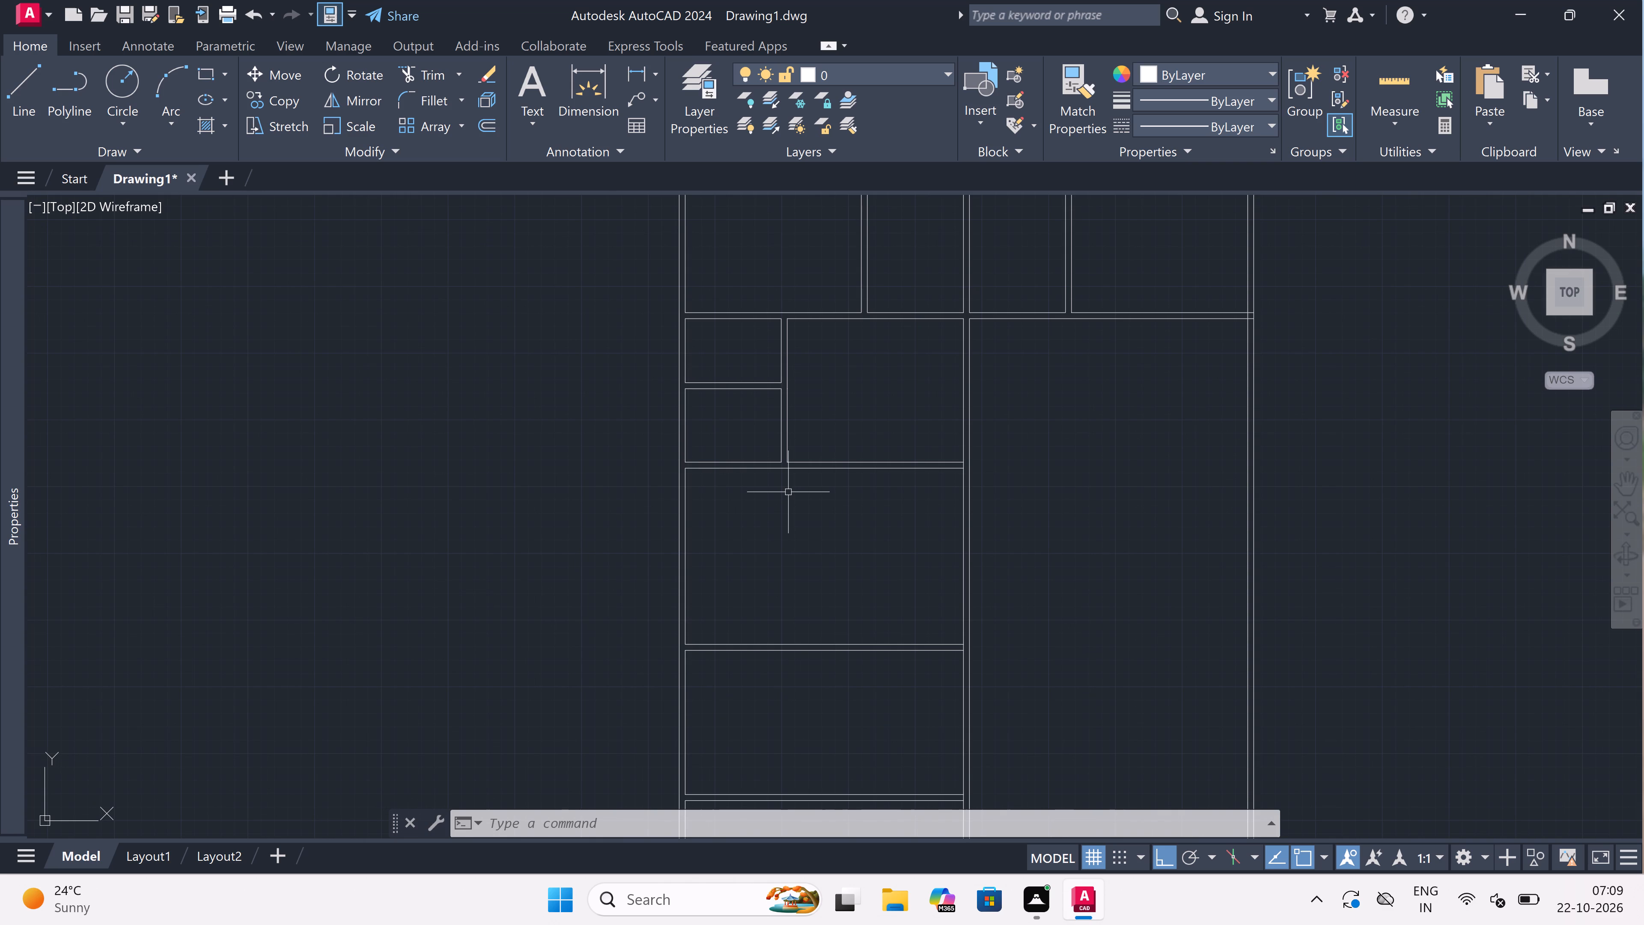
{"action": "type", "text": "o"}
{"action": "key", "text": "space"}
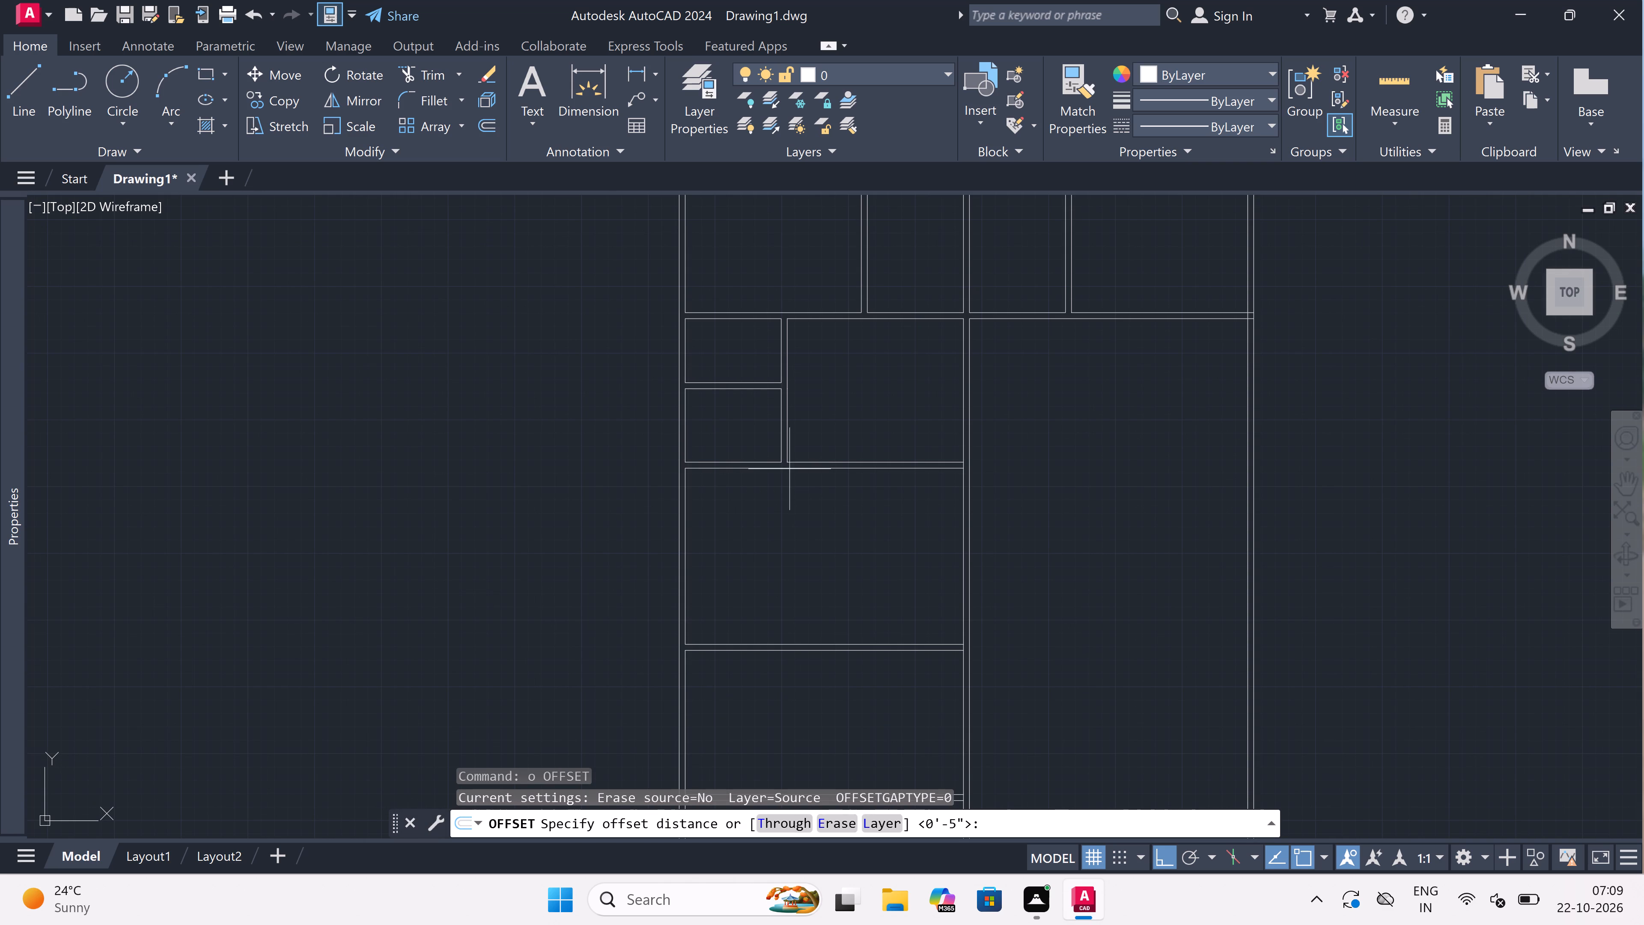
{"action": "left_click", "coordinate": [685, 536]}
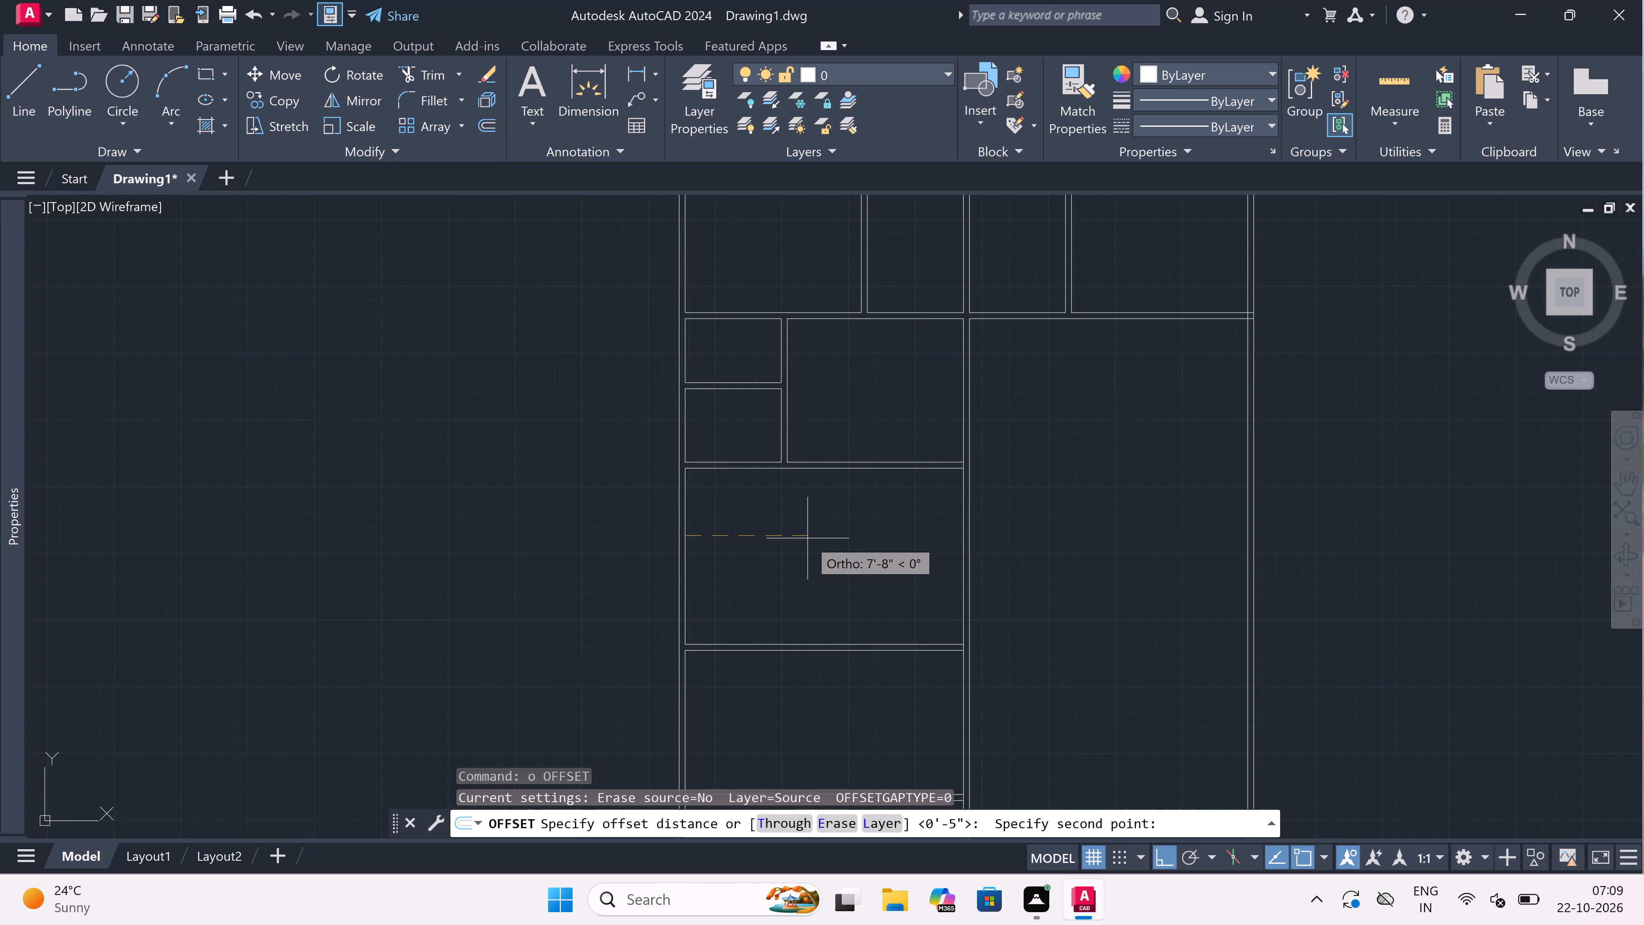
{"action": "type", "text": "12'"}
{"action": "key", "text": "space"}
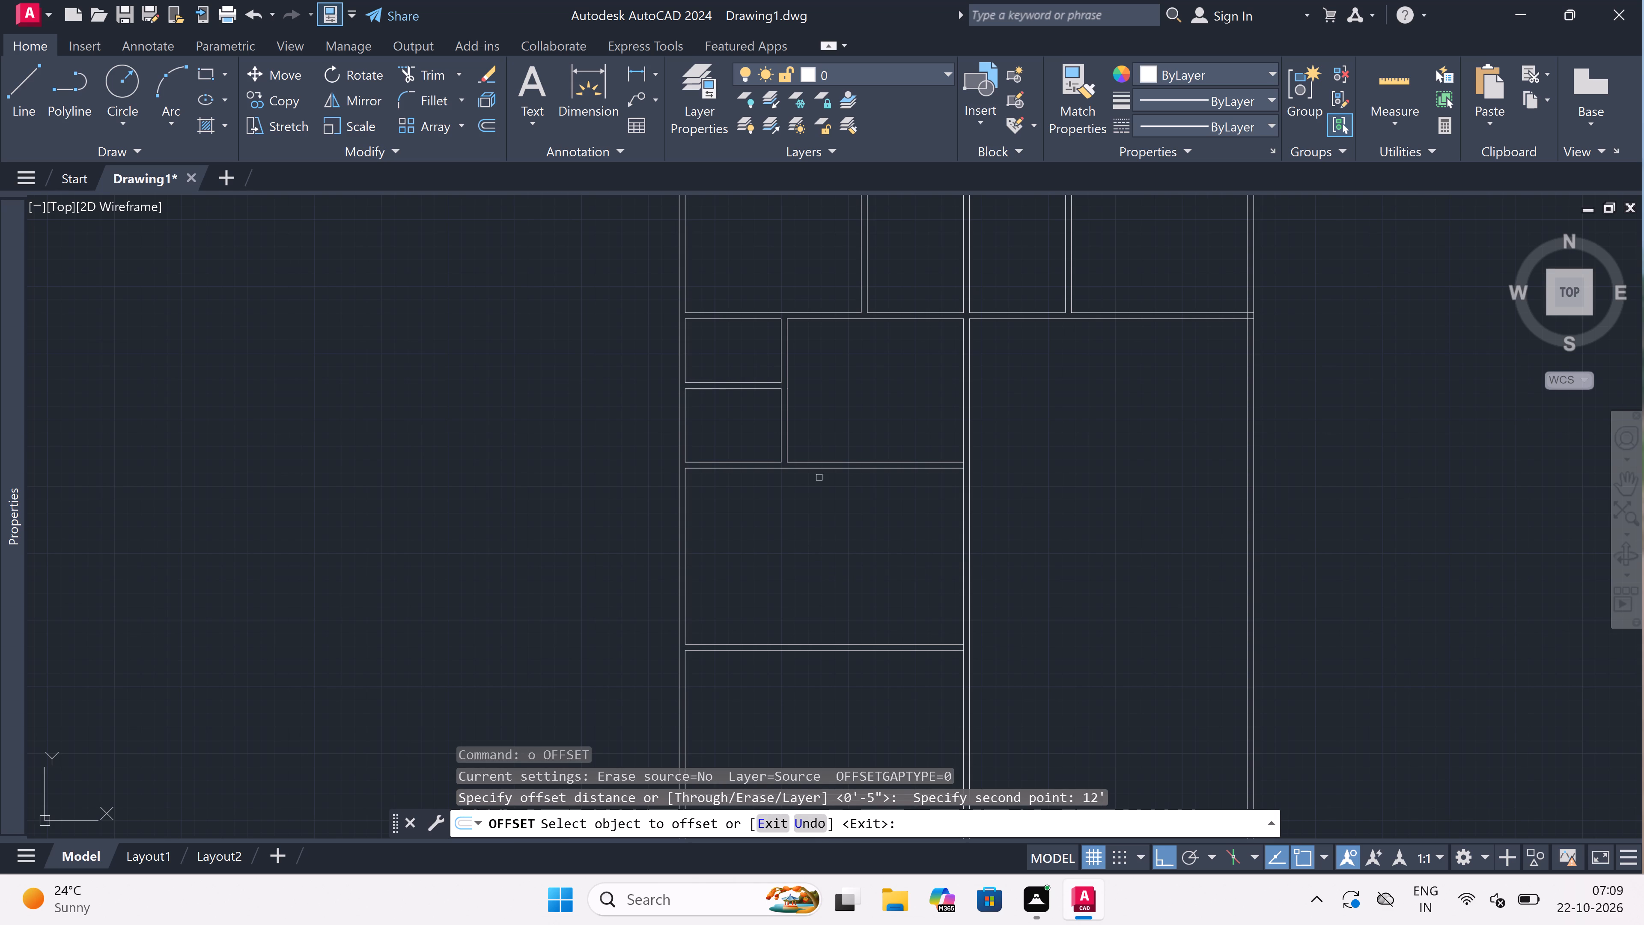
{"action": "scroll", "coordinate": [717, 537], "scroll_direction": "up", "scroll_amount": 1}
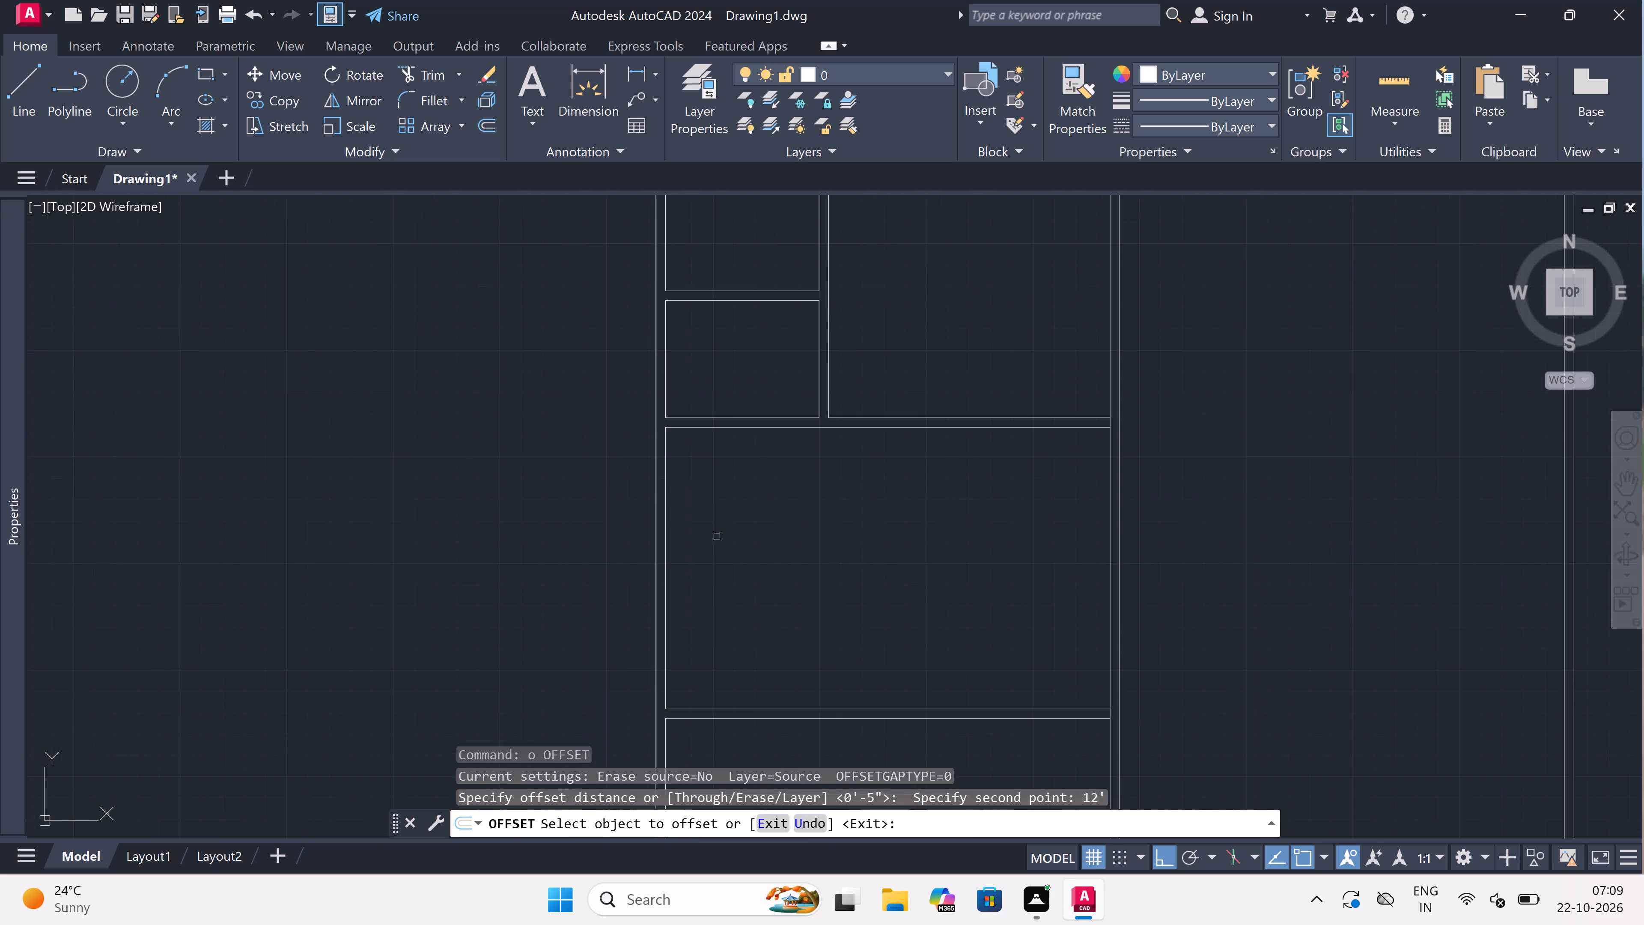
{"action": "left_click_drag", "start_coordinate": [666, 548], "coordinate": [684, 550]}
{"action": "left_click", "coordinate": [1211, 576]}
{"action": "key", "text": "Escape"}
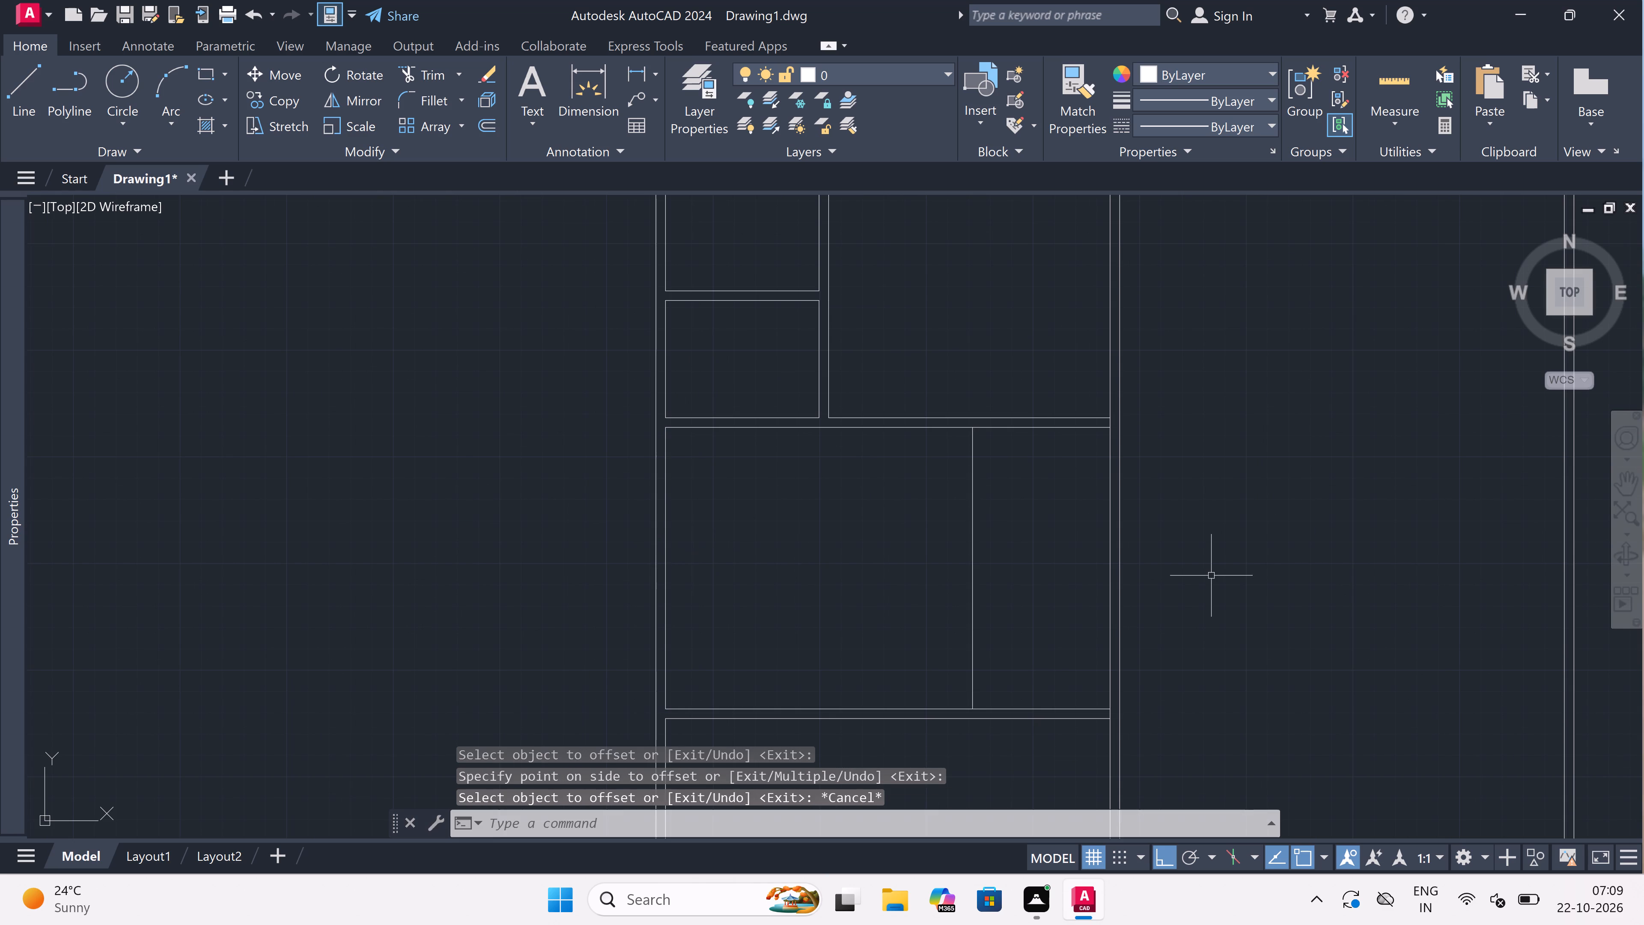
Offset the new partition line 4.5" to the right to give the partition its thickness.
{"action": "key", "text": "space"}
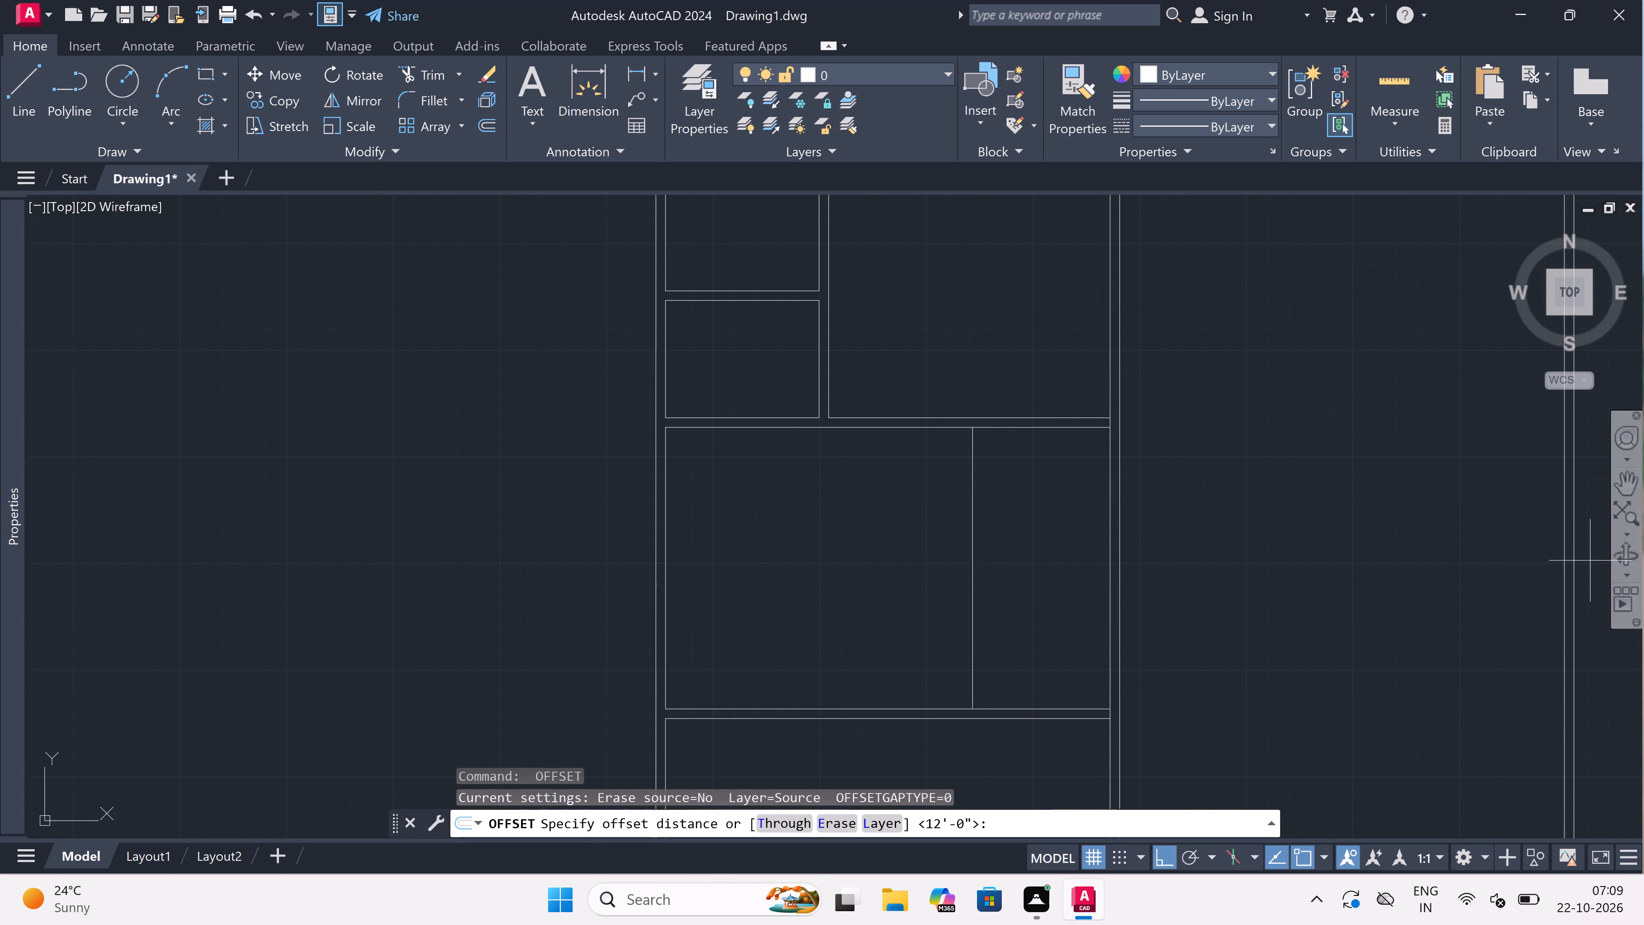
{"action": "scroll", "coordinate": [598, 541], "scroll_direction": "down", "scroll_amount": 2}
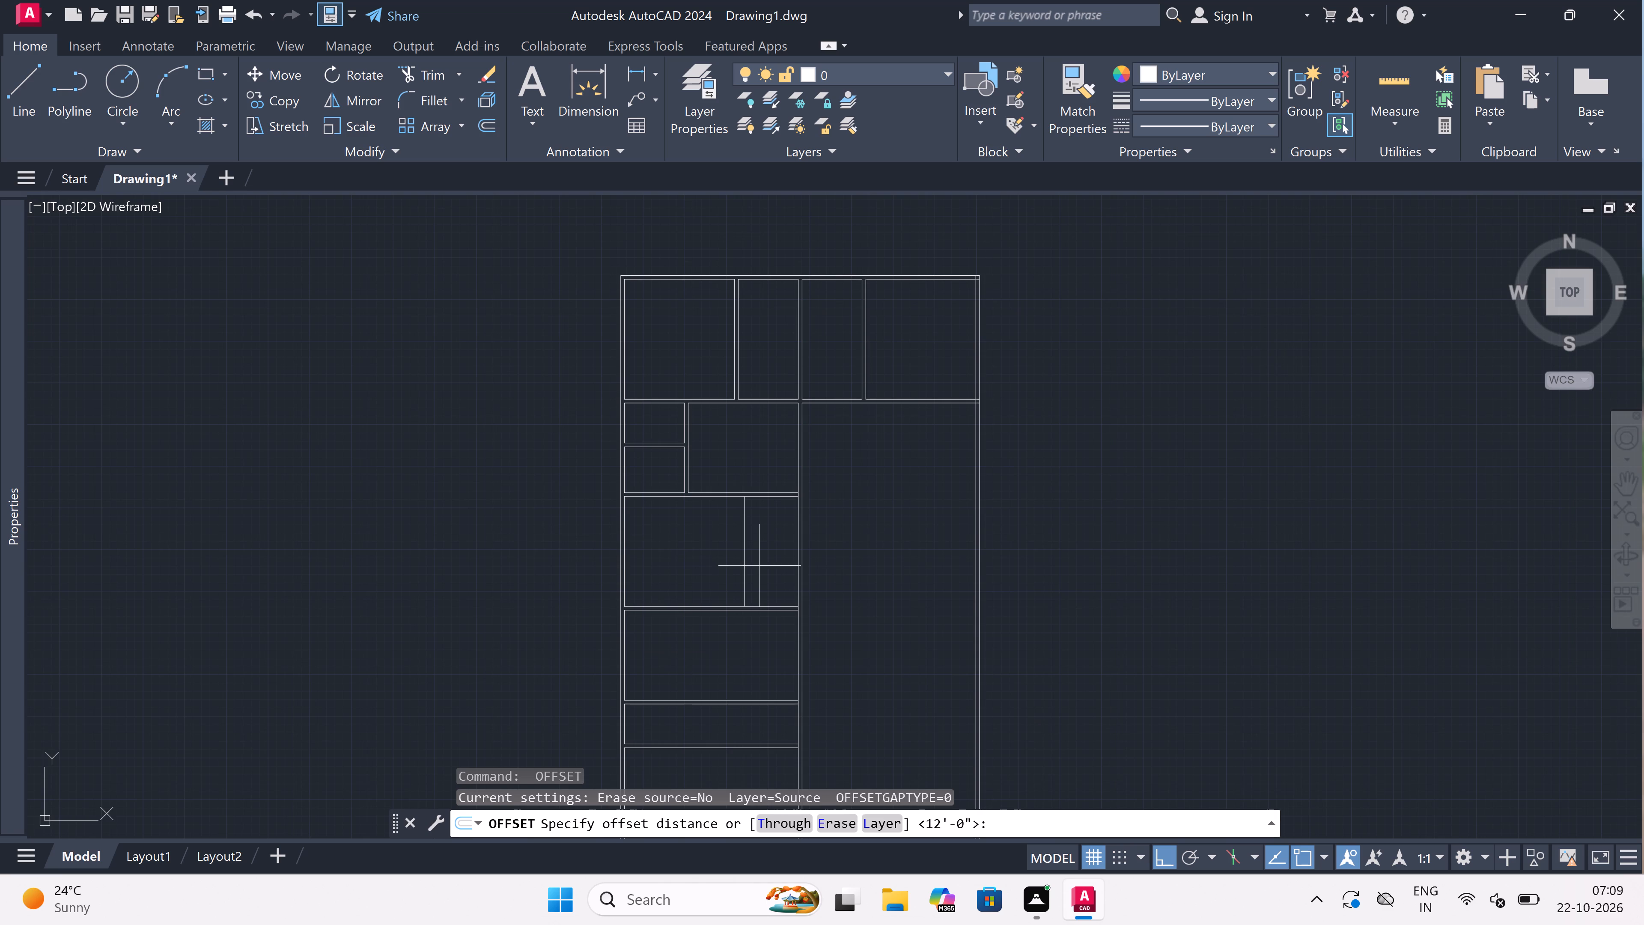
{"action": "scroll", "coordinate": [769, 541], "scroll_direction": "up", "scroll_amount": 2}
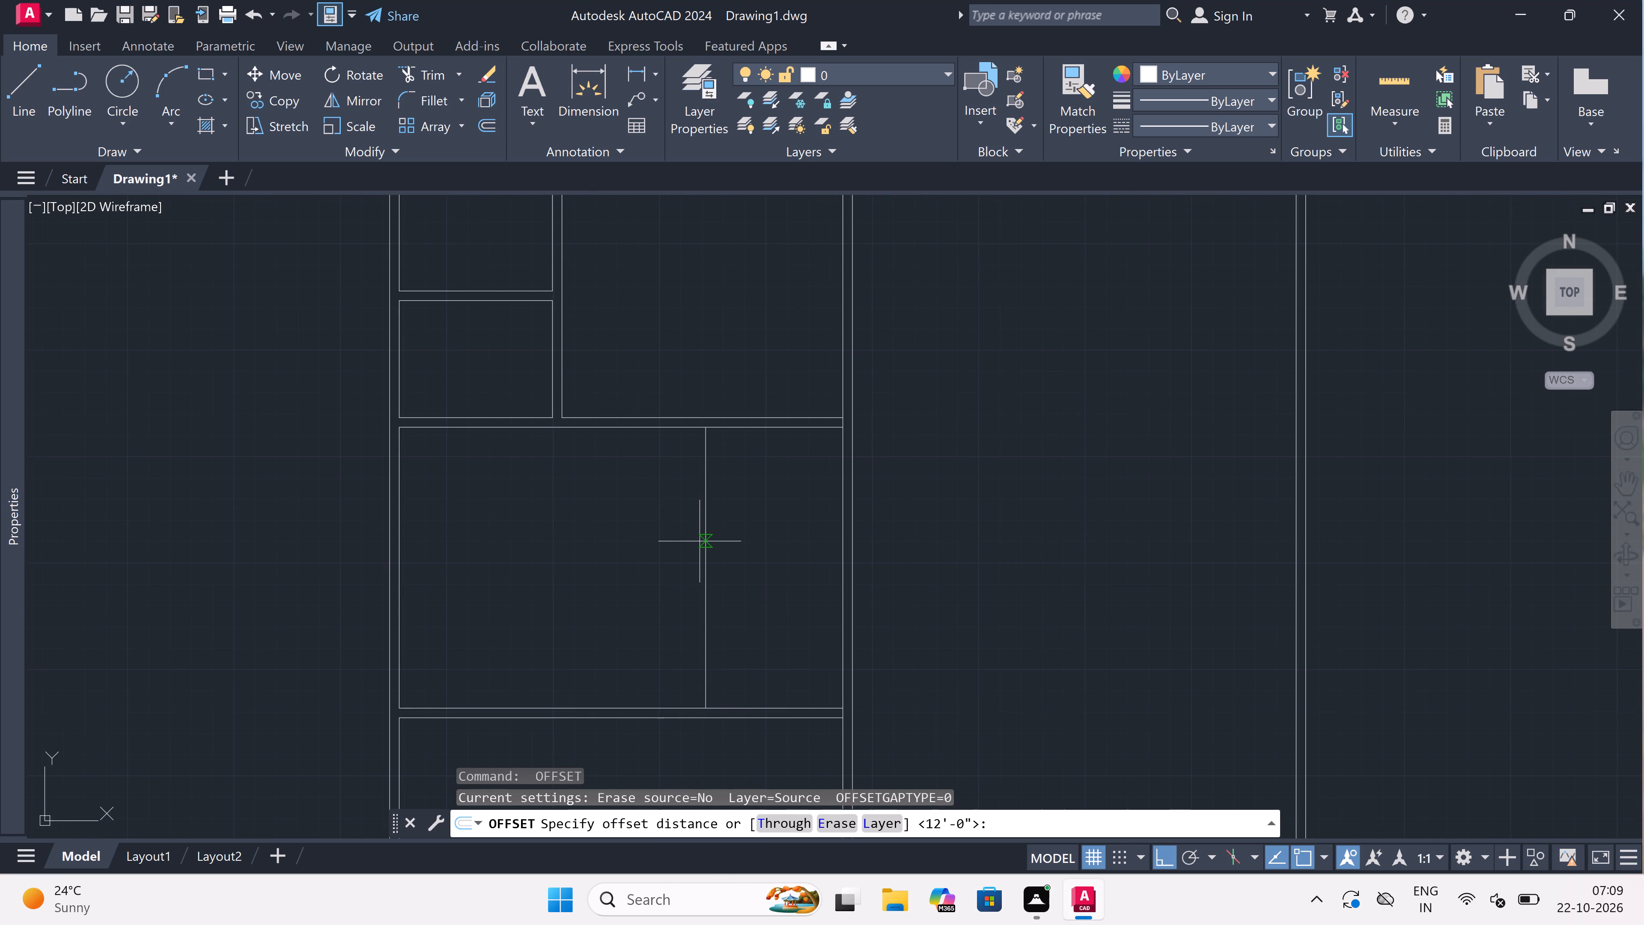
{"action": "left_click_drag", "start_coordinate": [702, 539], "coordinate": [712, 540]}
{"action": "key", "text": "4"}
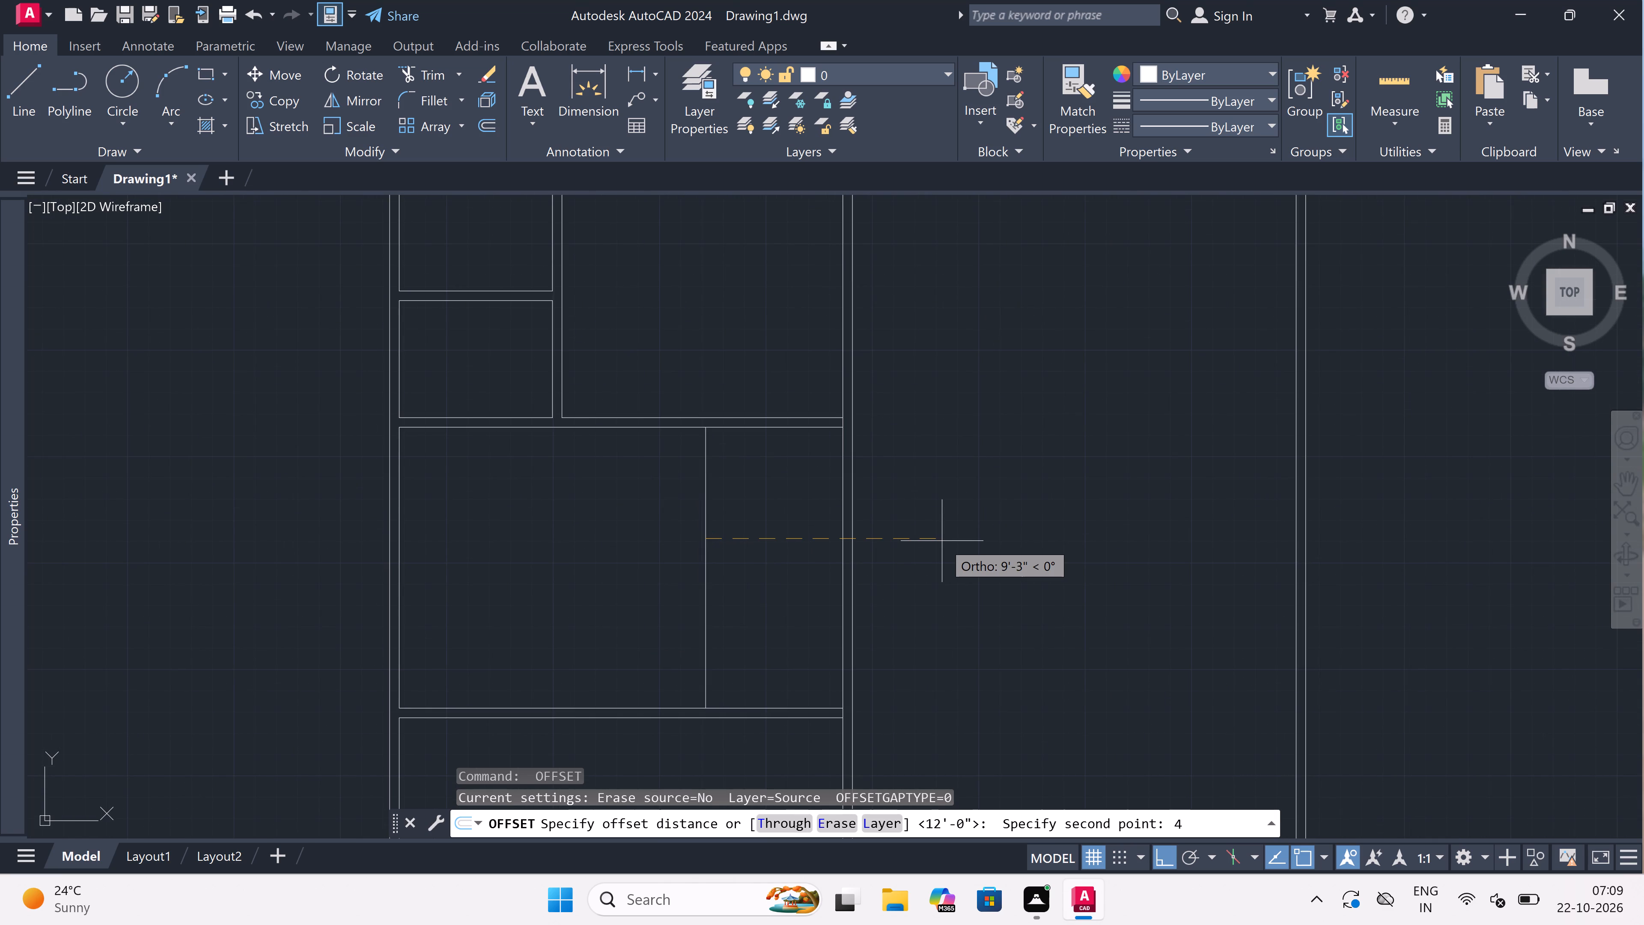
{"action": "type", "text": ".5"}
{"action": "type", "text": "\""}
{"action": "key", "text": "space"}
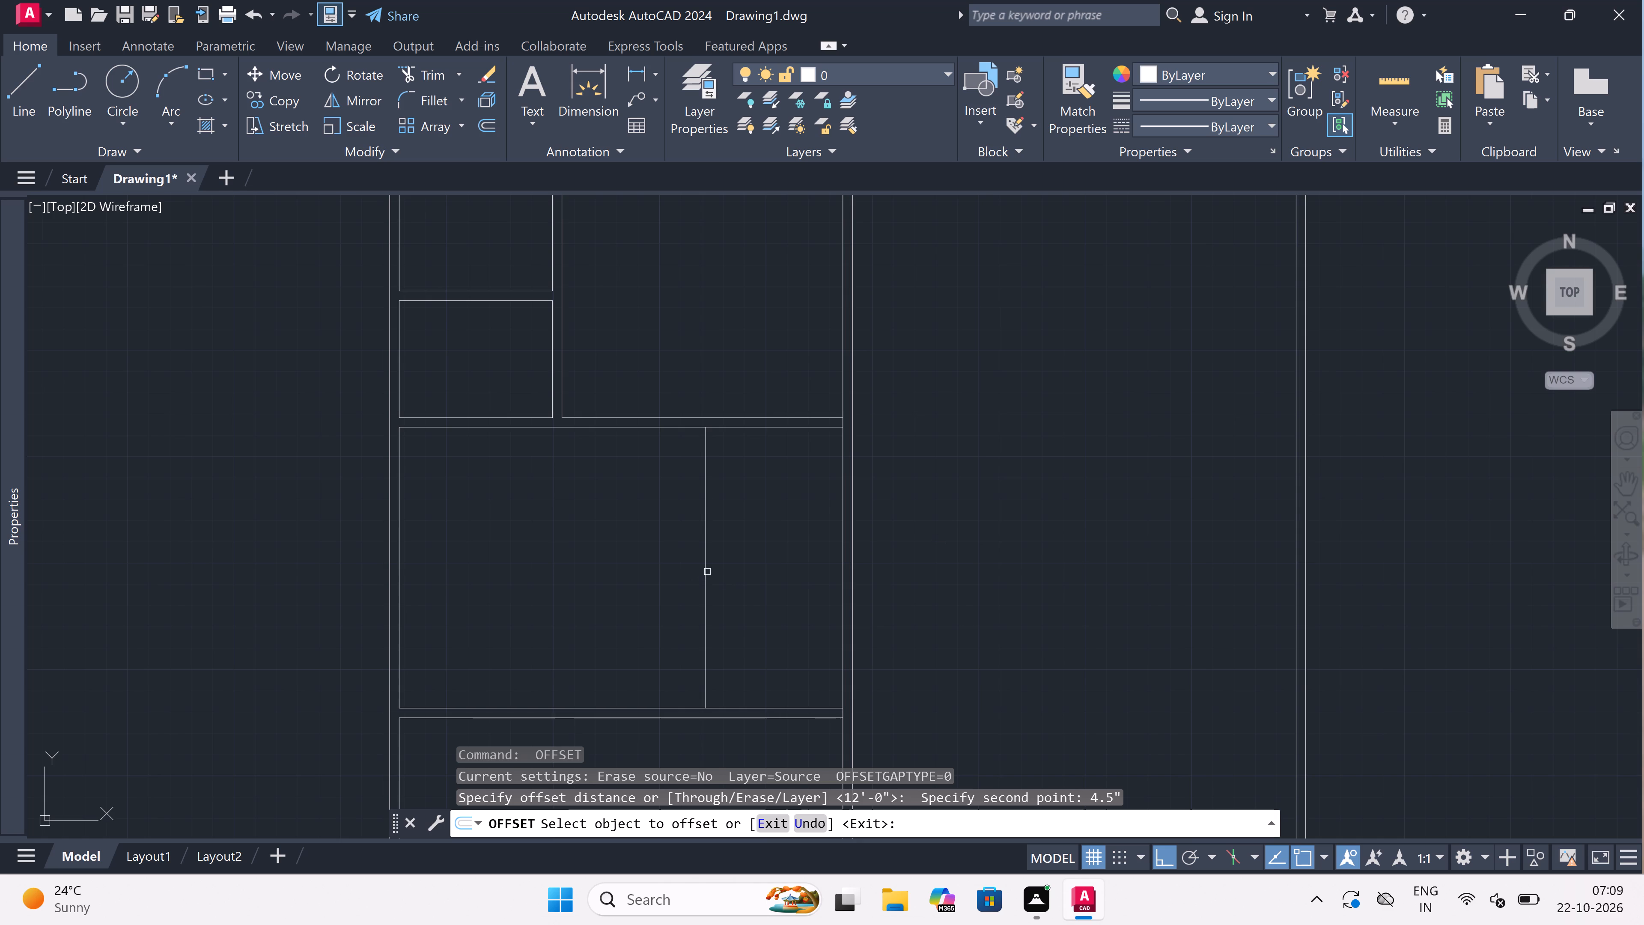
{"action": "left_click", "coordinate": [707, 572]}
{"action": "left_click", "coordinate": [750, 570]}
{"action": "key", "text": "Escape"}
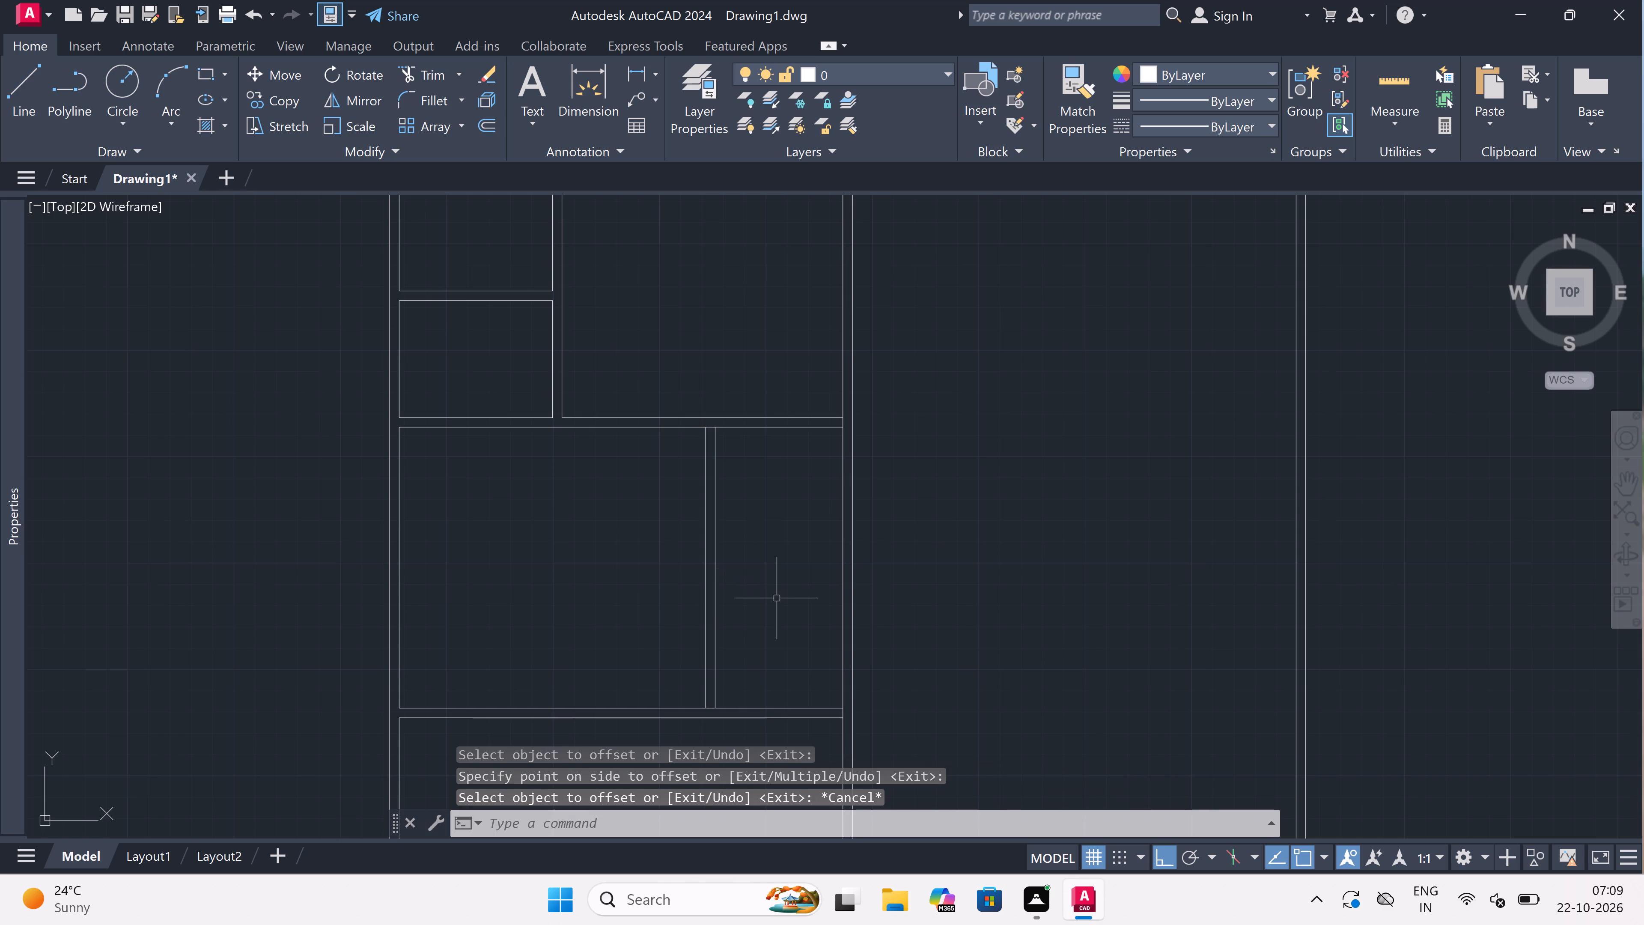
Extend both lines of the new partition up through the second cross wall to its upper line.
{"action": "type", "text": "ex"}
{"action": "key", "text": "space"}
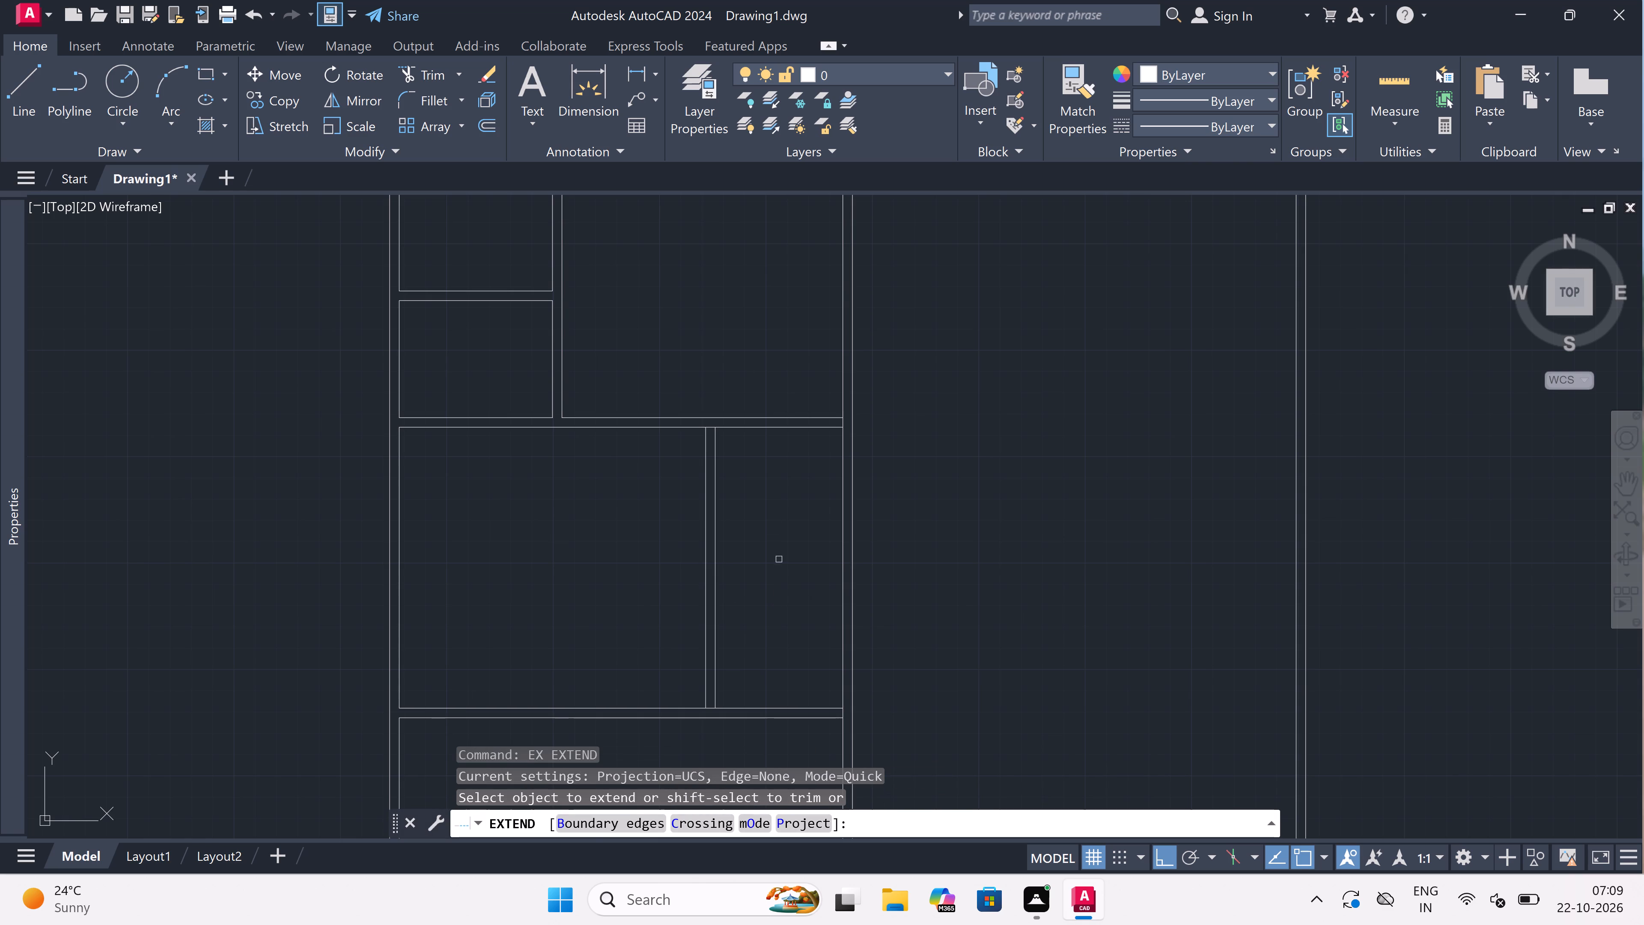
{"action": "double_click", "coordinate": [765, 467]}
{"action": "left_click", "coordinate": [685, 460]}
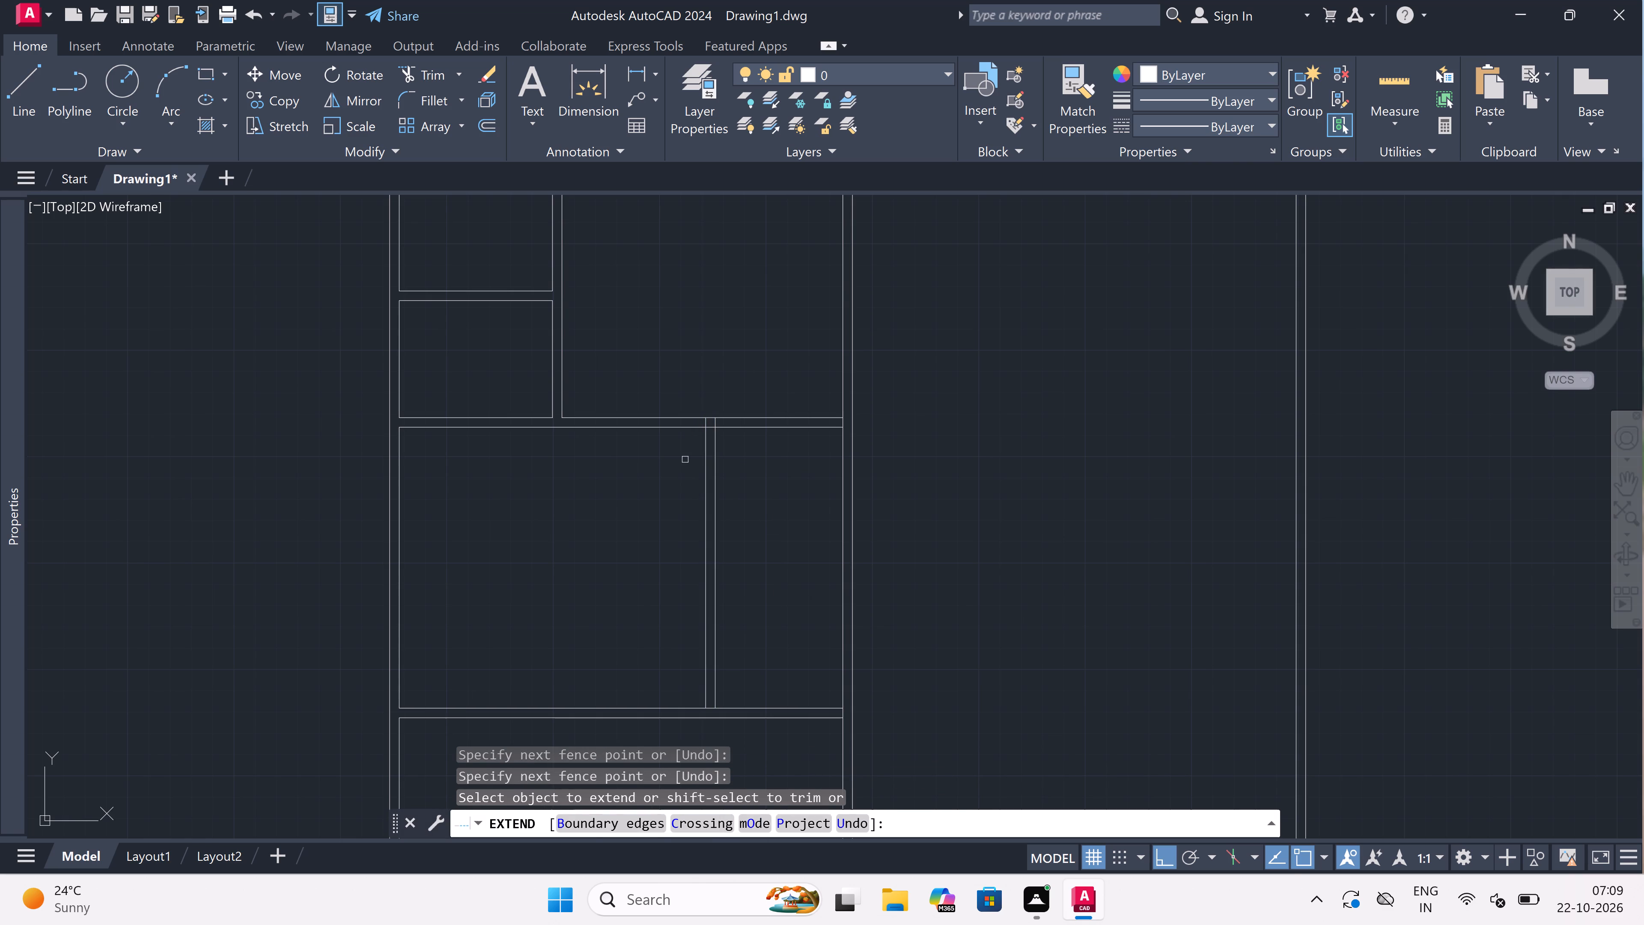
{"action": "scroll", "coordinate": [685, 460], "scroll_direction": "down", "scroll_amount": 2}
{"action": "scroll", "coordinate": [698, 525], "scroll_direction": "up", "scroll_amount": 1}
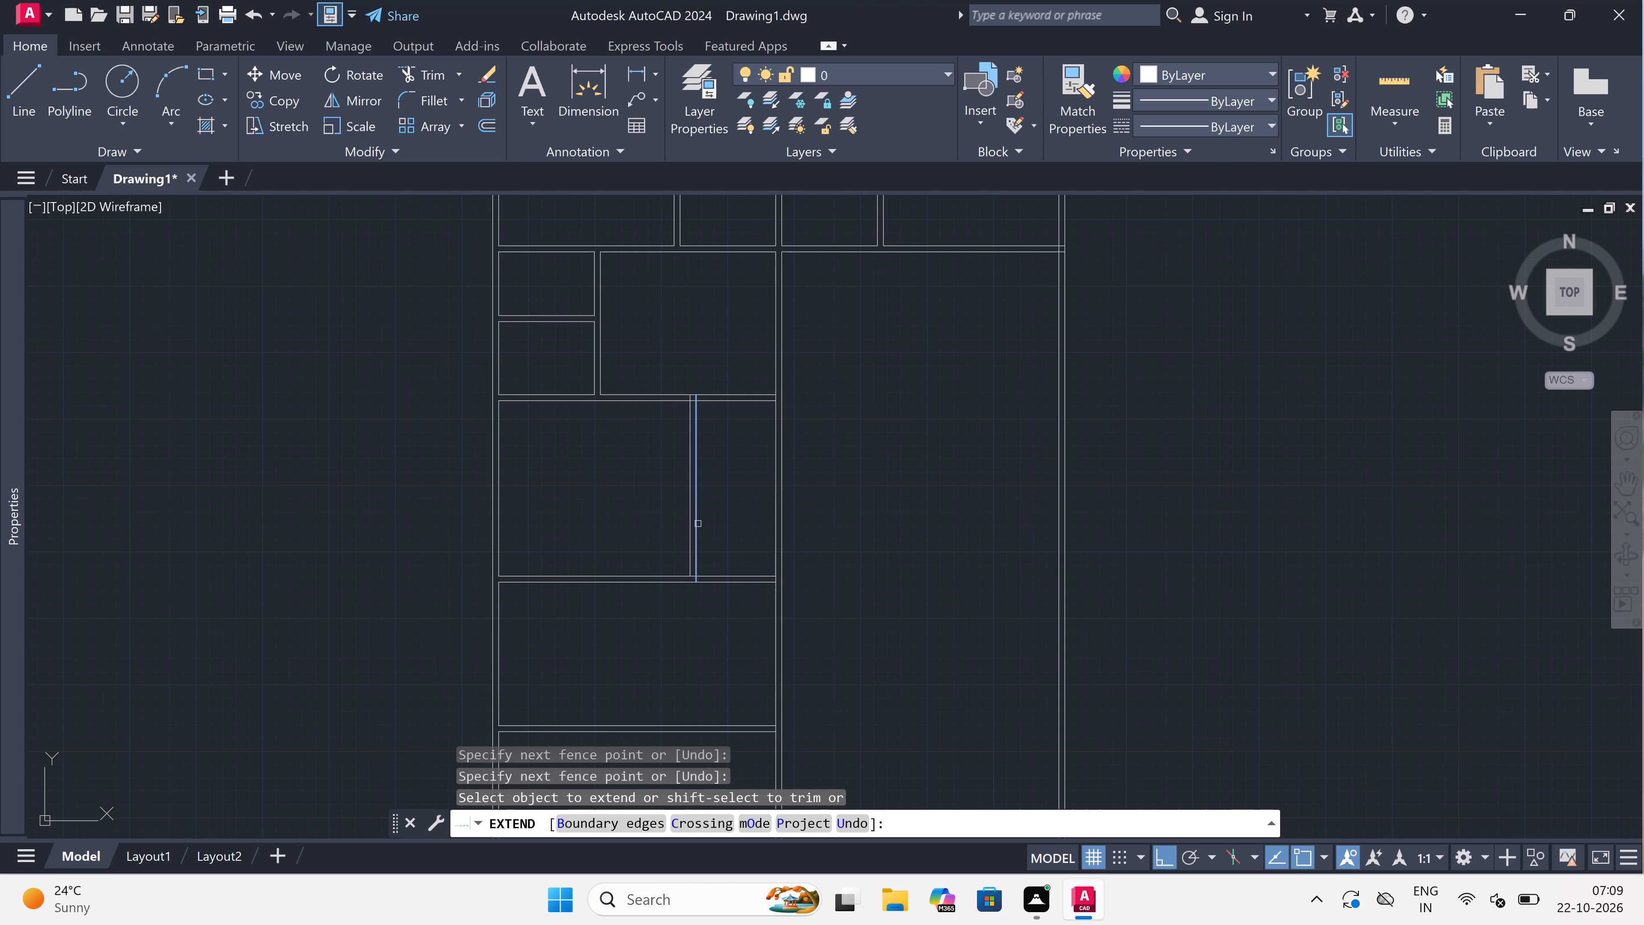
{"action": "key", "text": "Escape"}
Trim away both lines of the second cross wall to the right of the new partition.
{"action": "type", "text": "tr"}
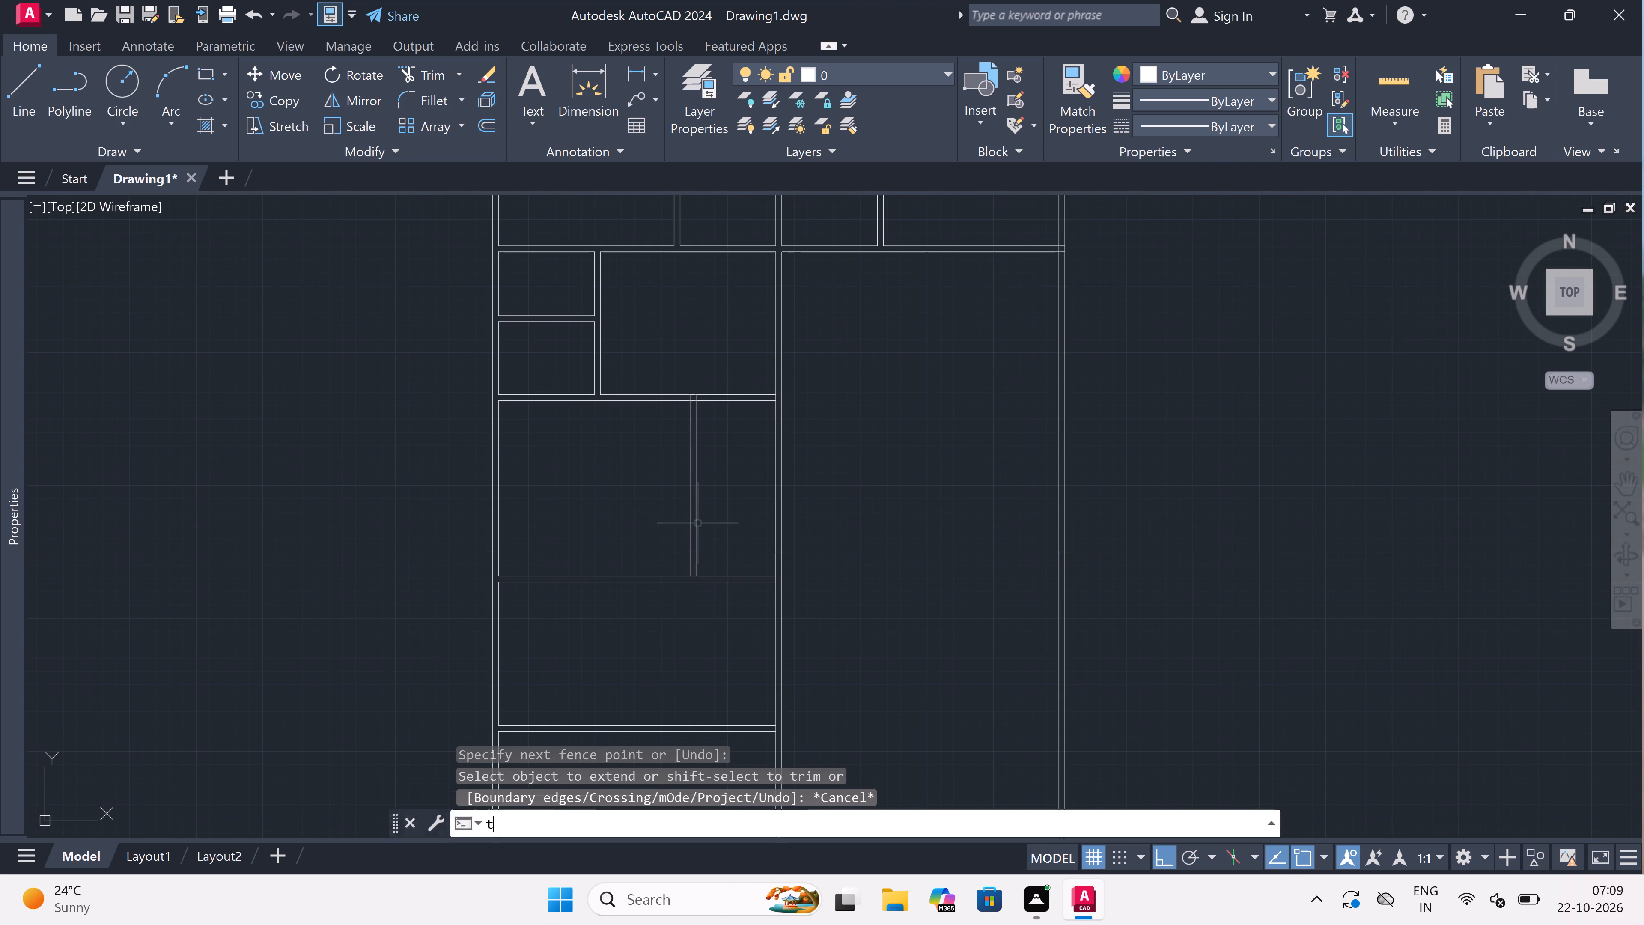
{"action": "key", "text": "space"}
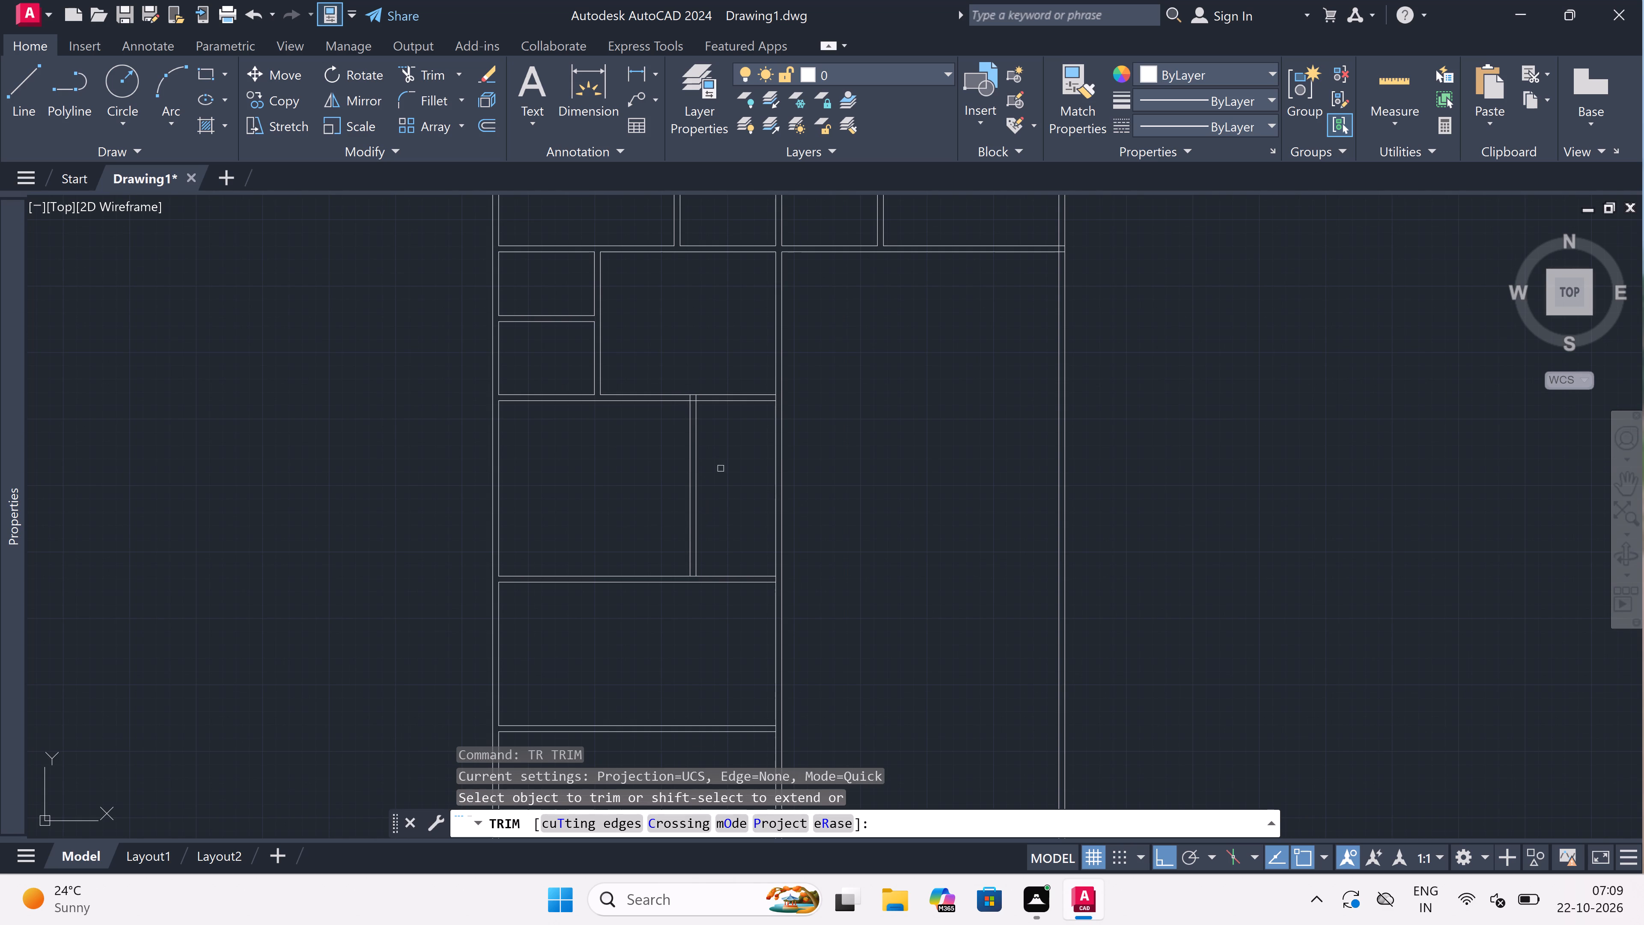
{"action": "left_click", "coordinate": [736, 324]}
{"action": "left_click", "coordinate": [723, 471]}
{"action": "scroll", "coordinate": [724, 471], "scroll_direction": "down", "scroll_amount": 1}
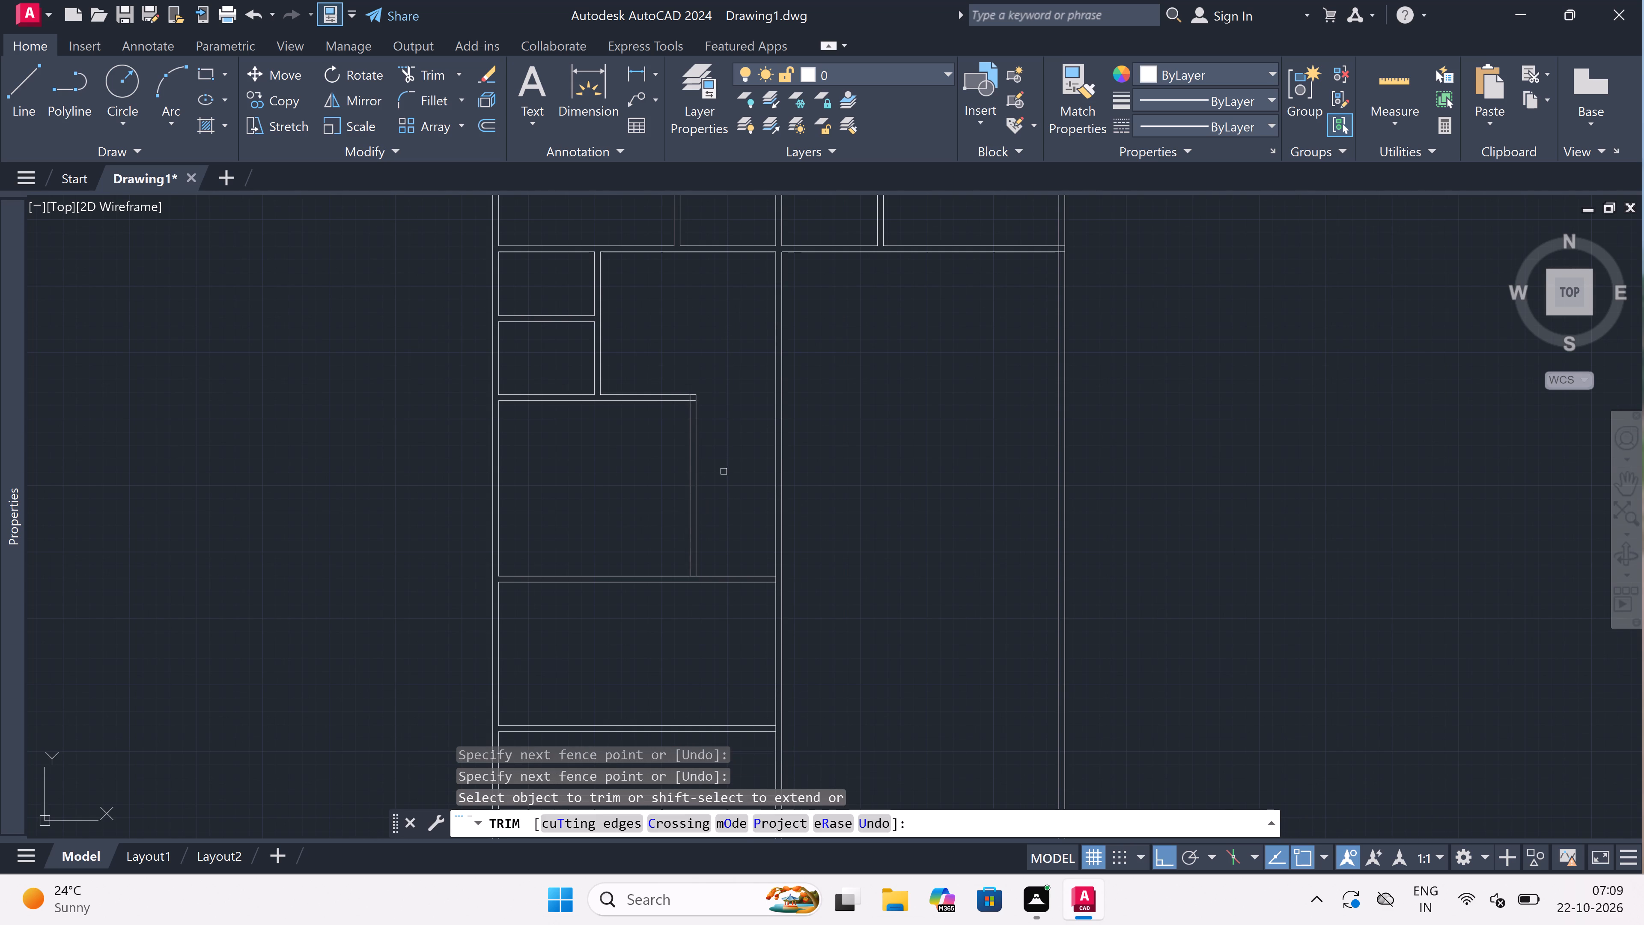
{"action": "scroll", "coordinate": [724, 471], "scroll_direction": "down", "scroll_amount": 1}
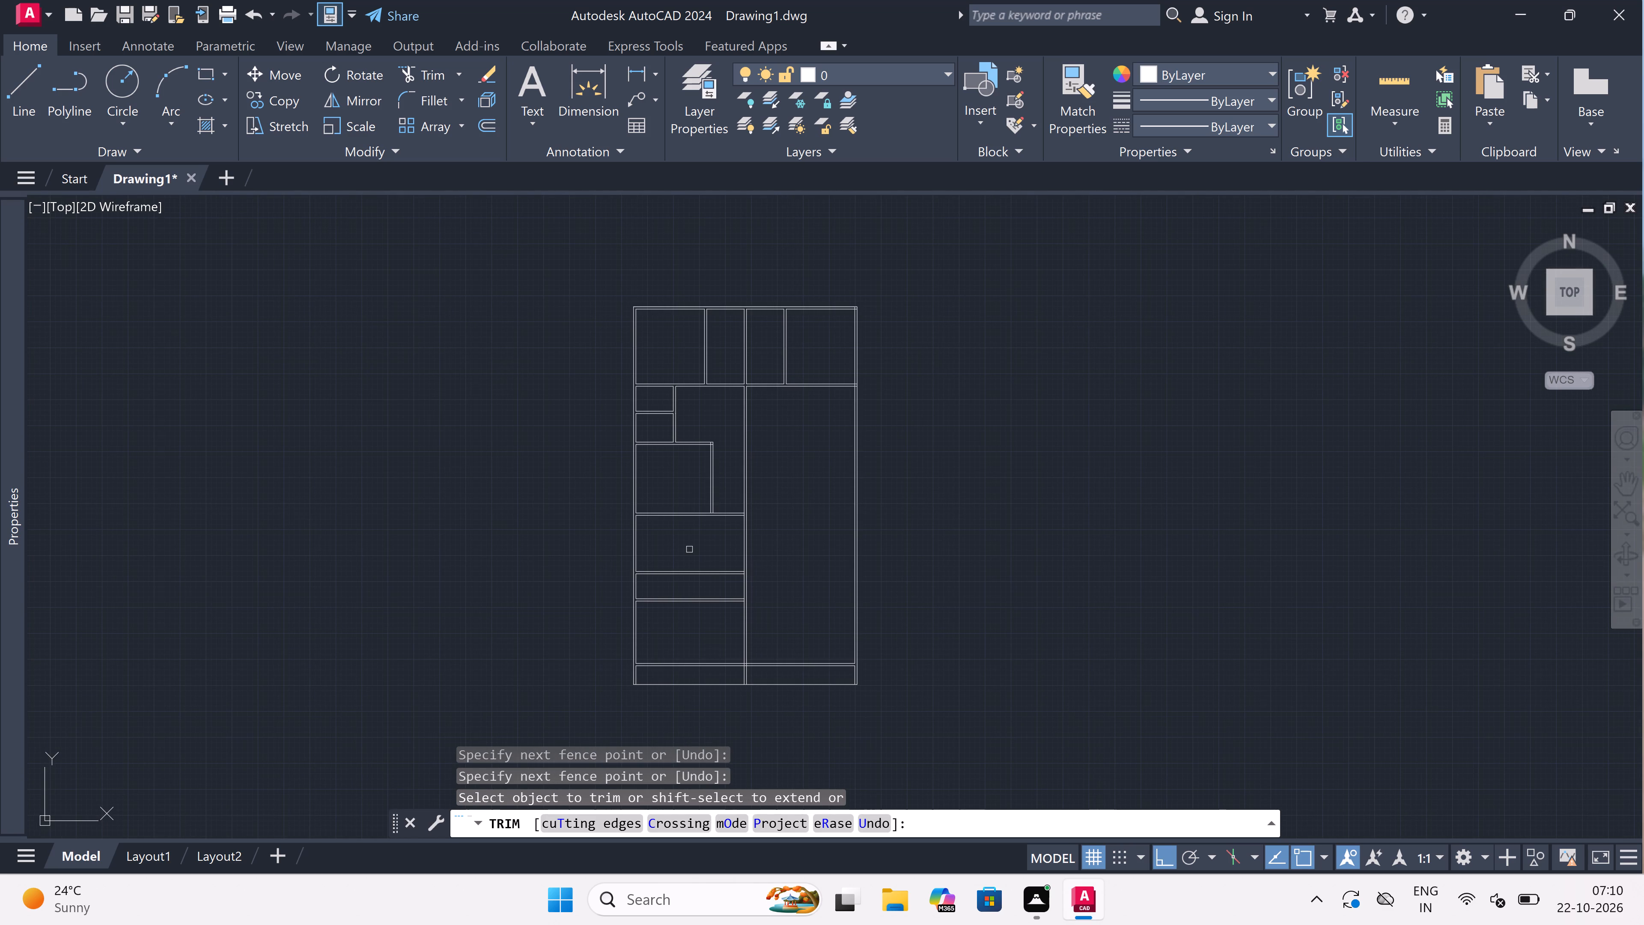
{"action": "scroll", "coordinate": [710, 544], "scroll_direction": "up", "scroll_amount": 2}
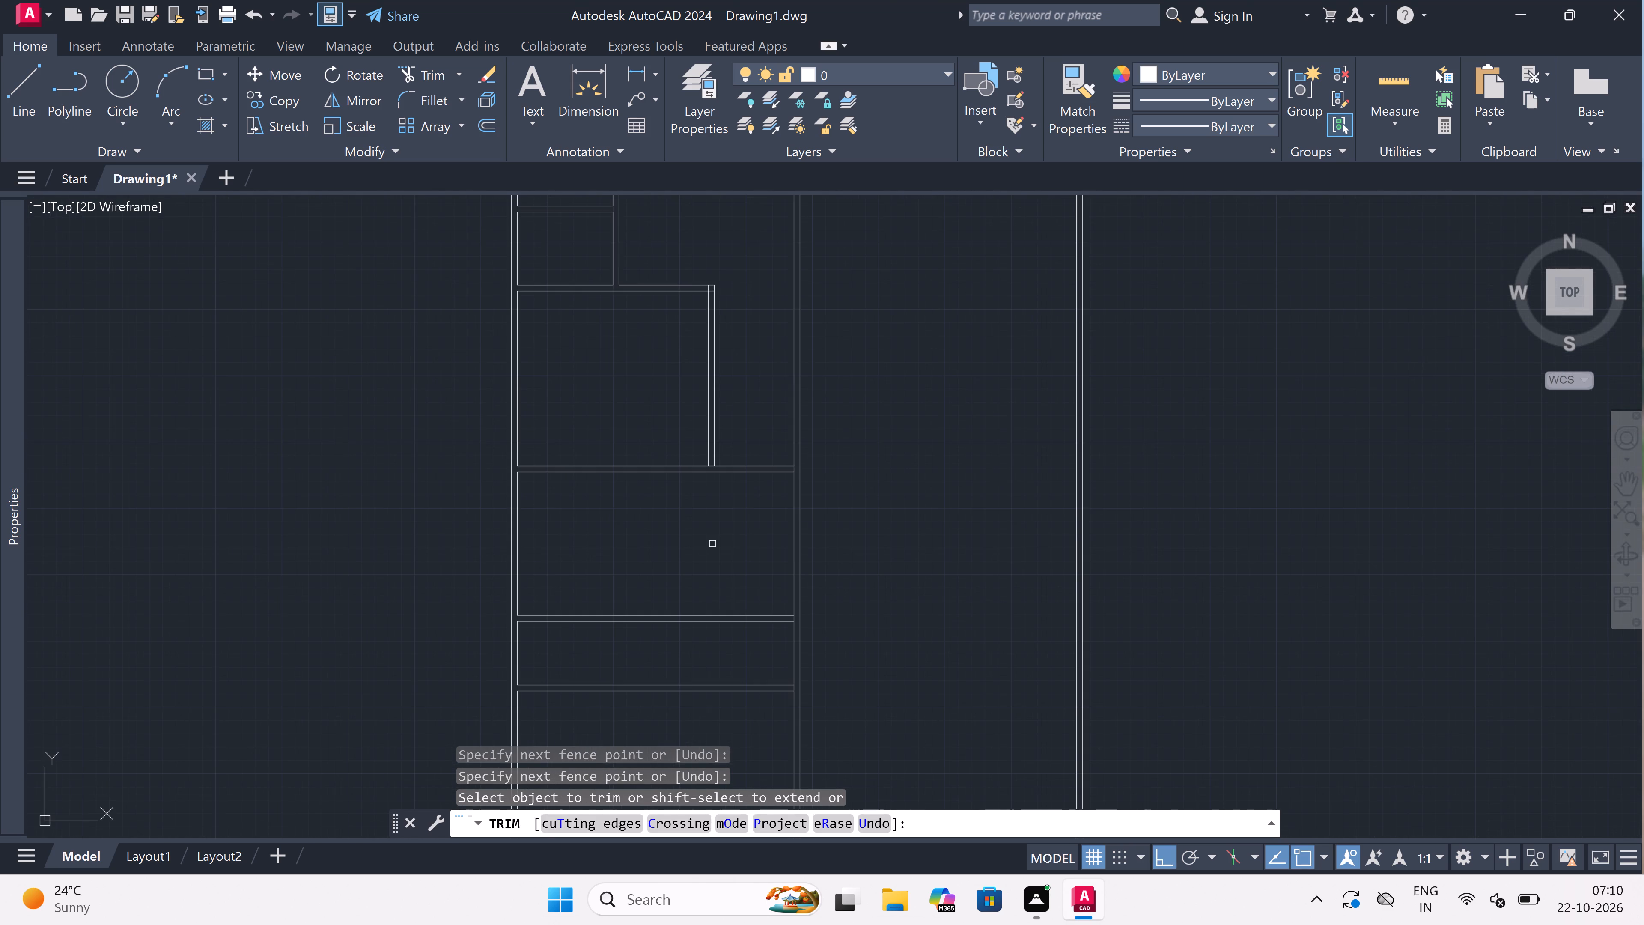
{"action": "key", "text": "Escape"}
Extend both lines of the new partition down through the third cross wall to its lower line.
{"action": "type", "text": "ex"}
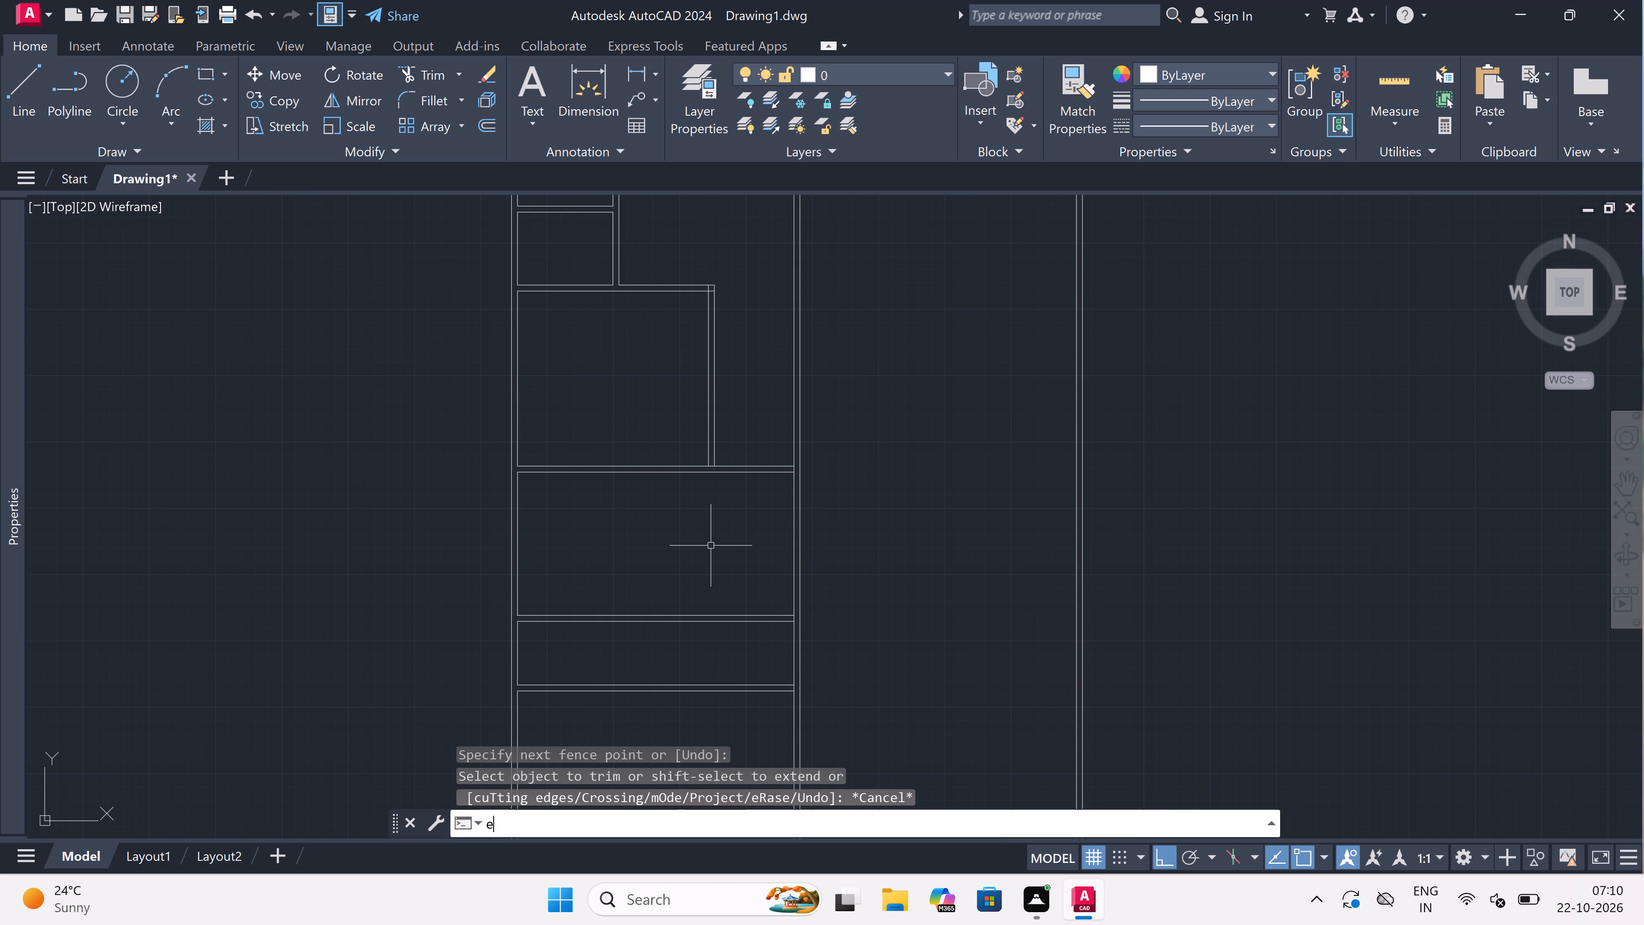
{"action": "key", "text": "space"}
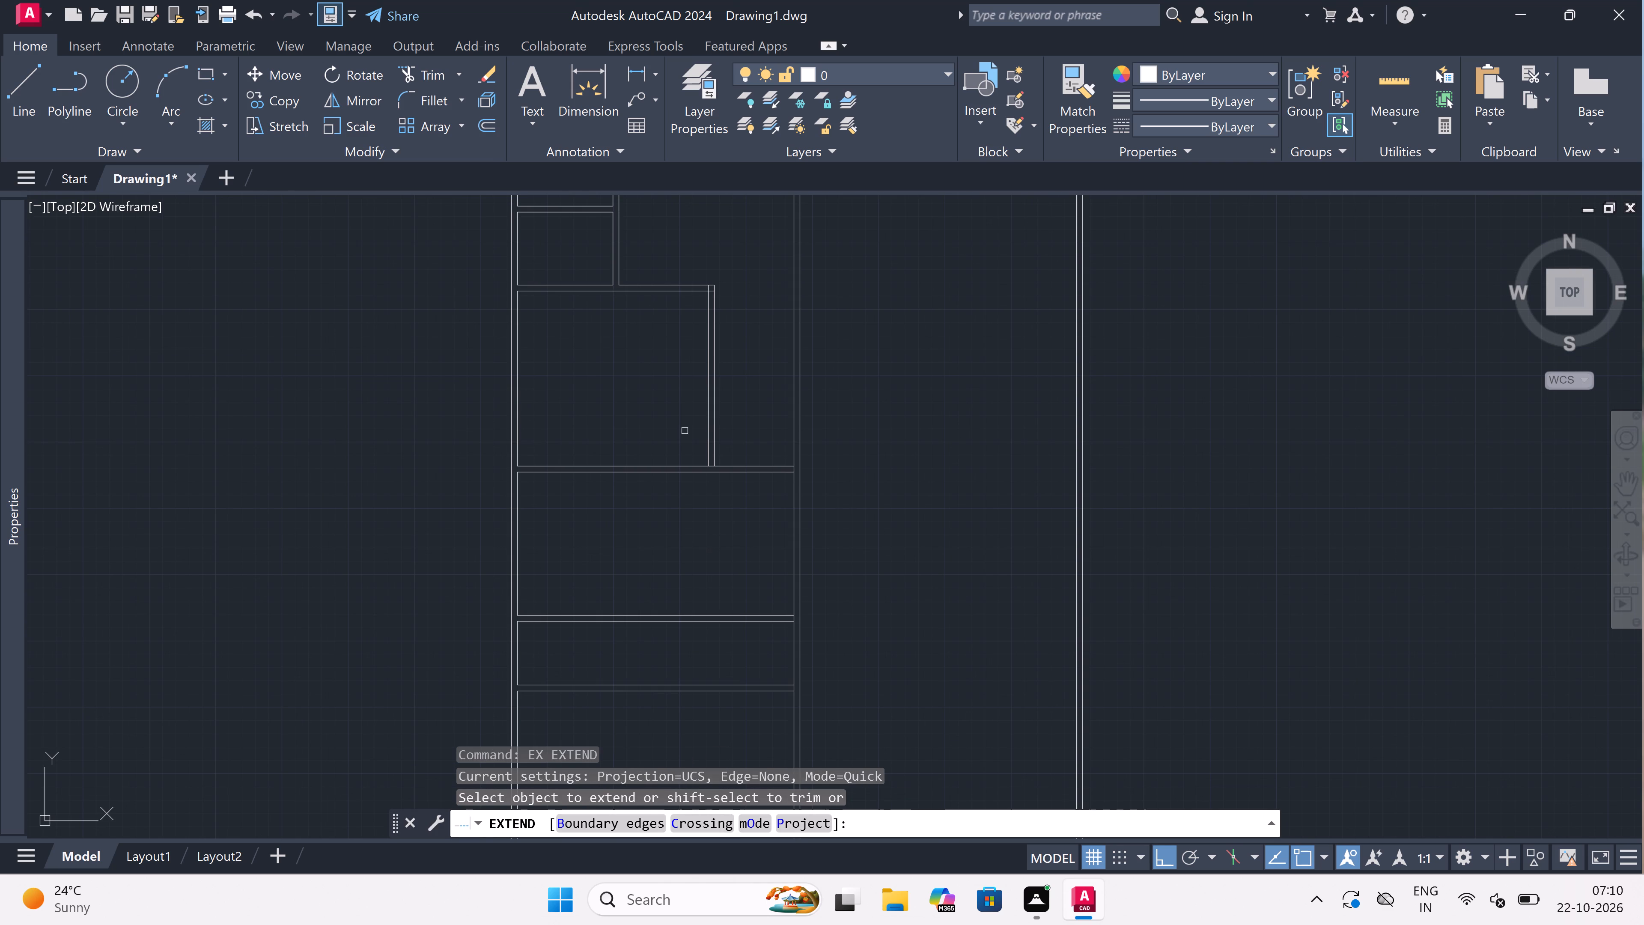
{"action": "scroll", "coordinate": [691, 423], "scroll_direction": "up", "scroll_amount": 2}
{"action": "left_click_drag", "start_coordinate": [700, 444], "coordinate": [709, 441]}
{"action": "double_click", "coordinate": [849, 468]}
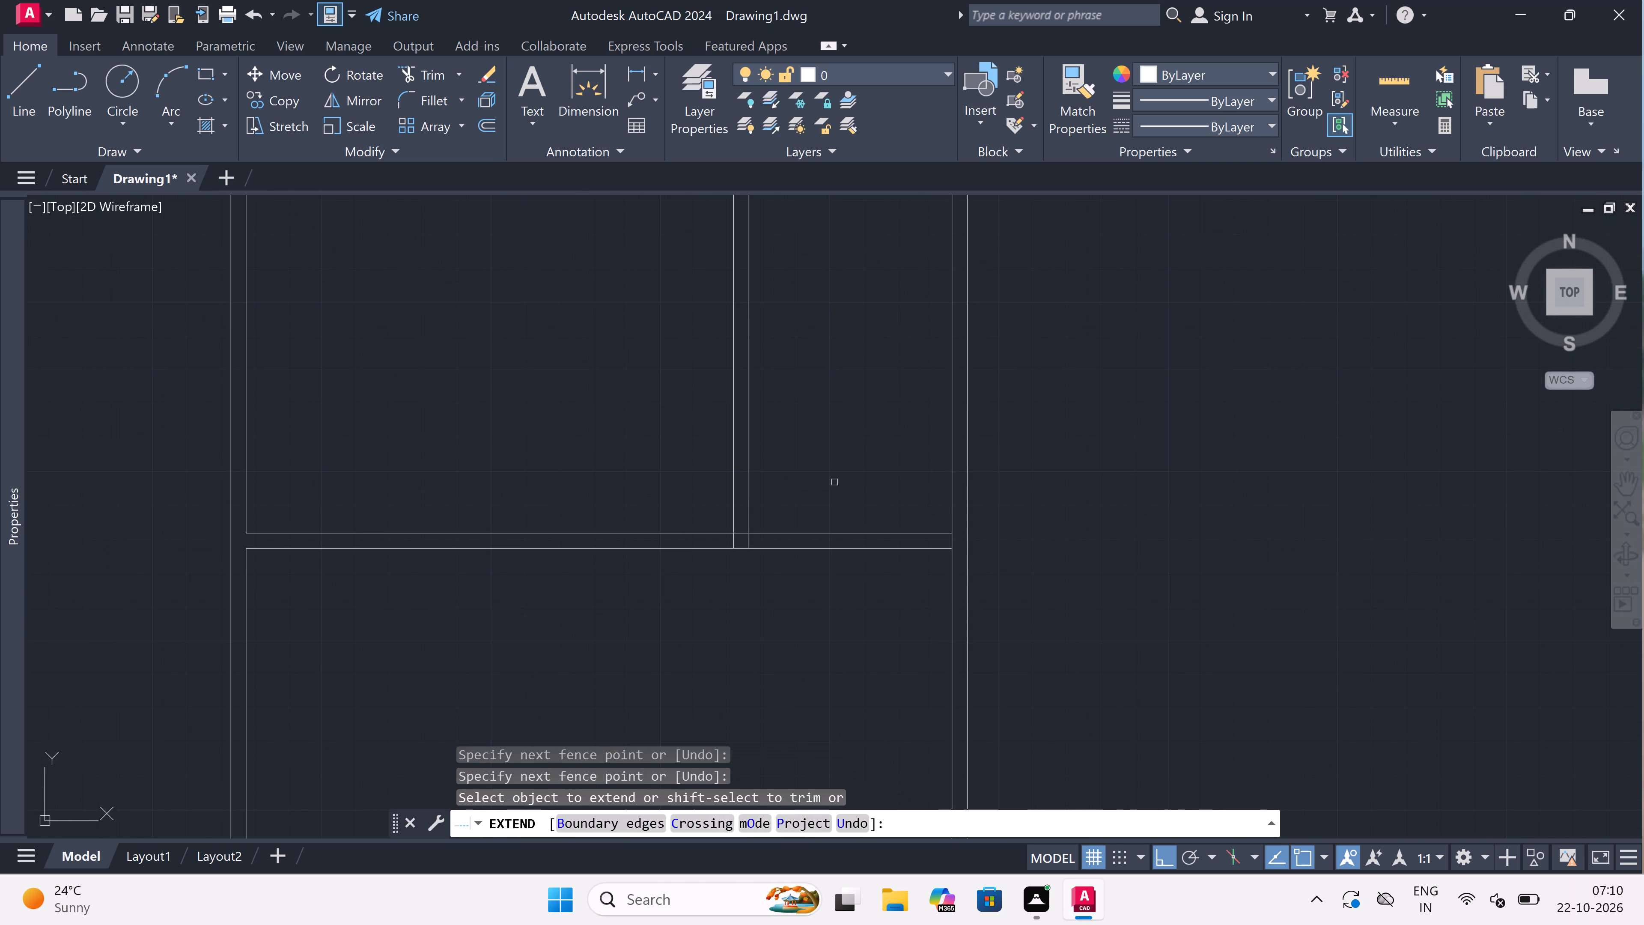
{"action": "key", "text": "Escape"}
Trim away both lines of the third cross wall to the right of the new partition.
{"action": "type", "text": "tr"}
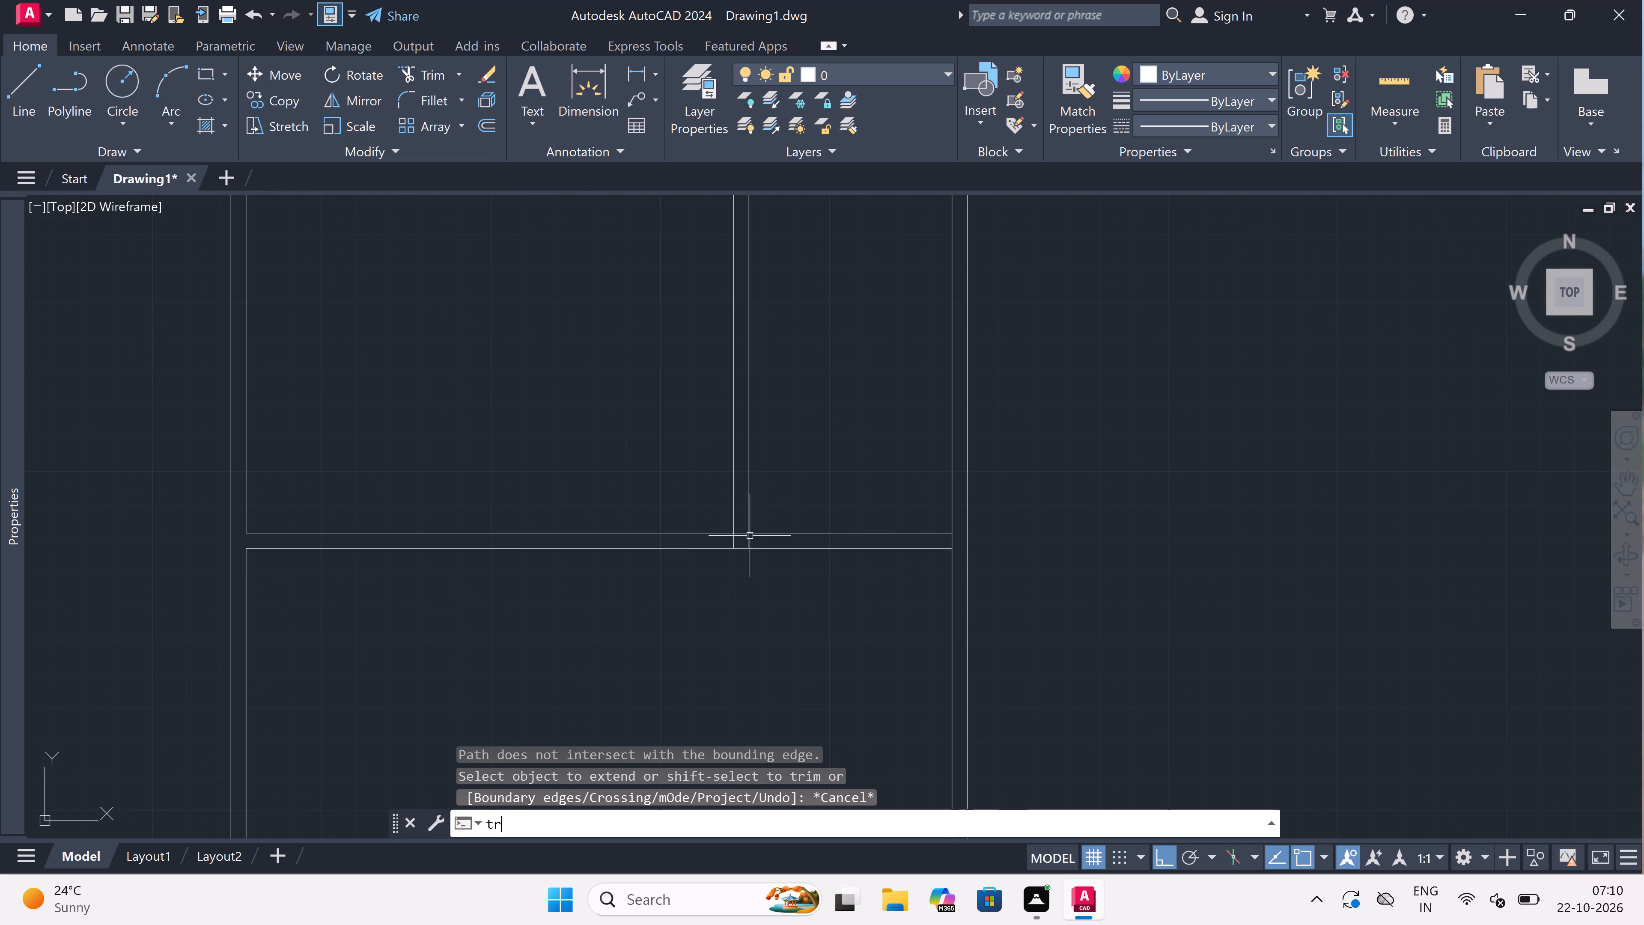
{"action": "key", "text": "space"}
{"action": "left_click", "coordinate": [830, 422]}
{"action": "left_click", "coordinate": [811, 697]}
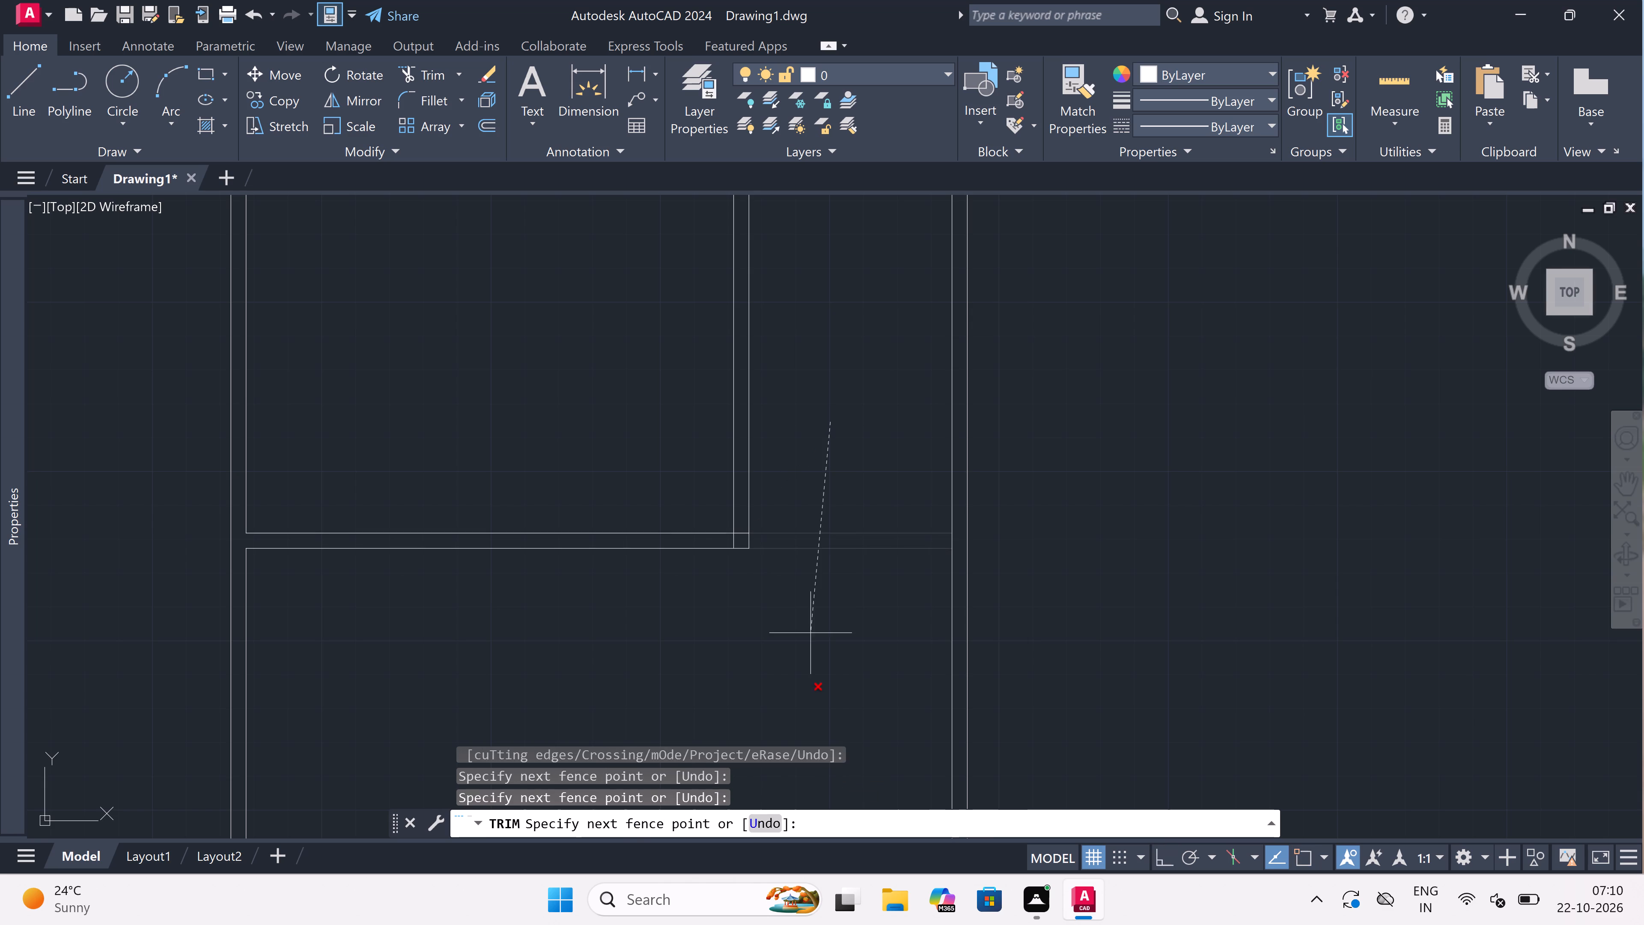
Trim the overlapping inner line ends at the upper-right corner of the 12' wide room.
{"action": "scroll", "coordinate": [769, 516], "scroll_direction": "down", "scroll_amount": 4}
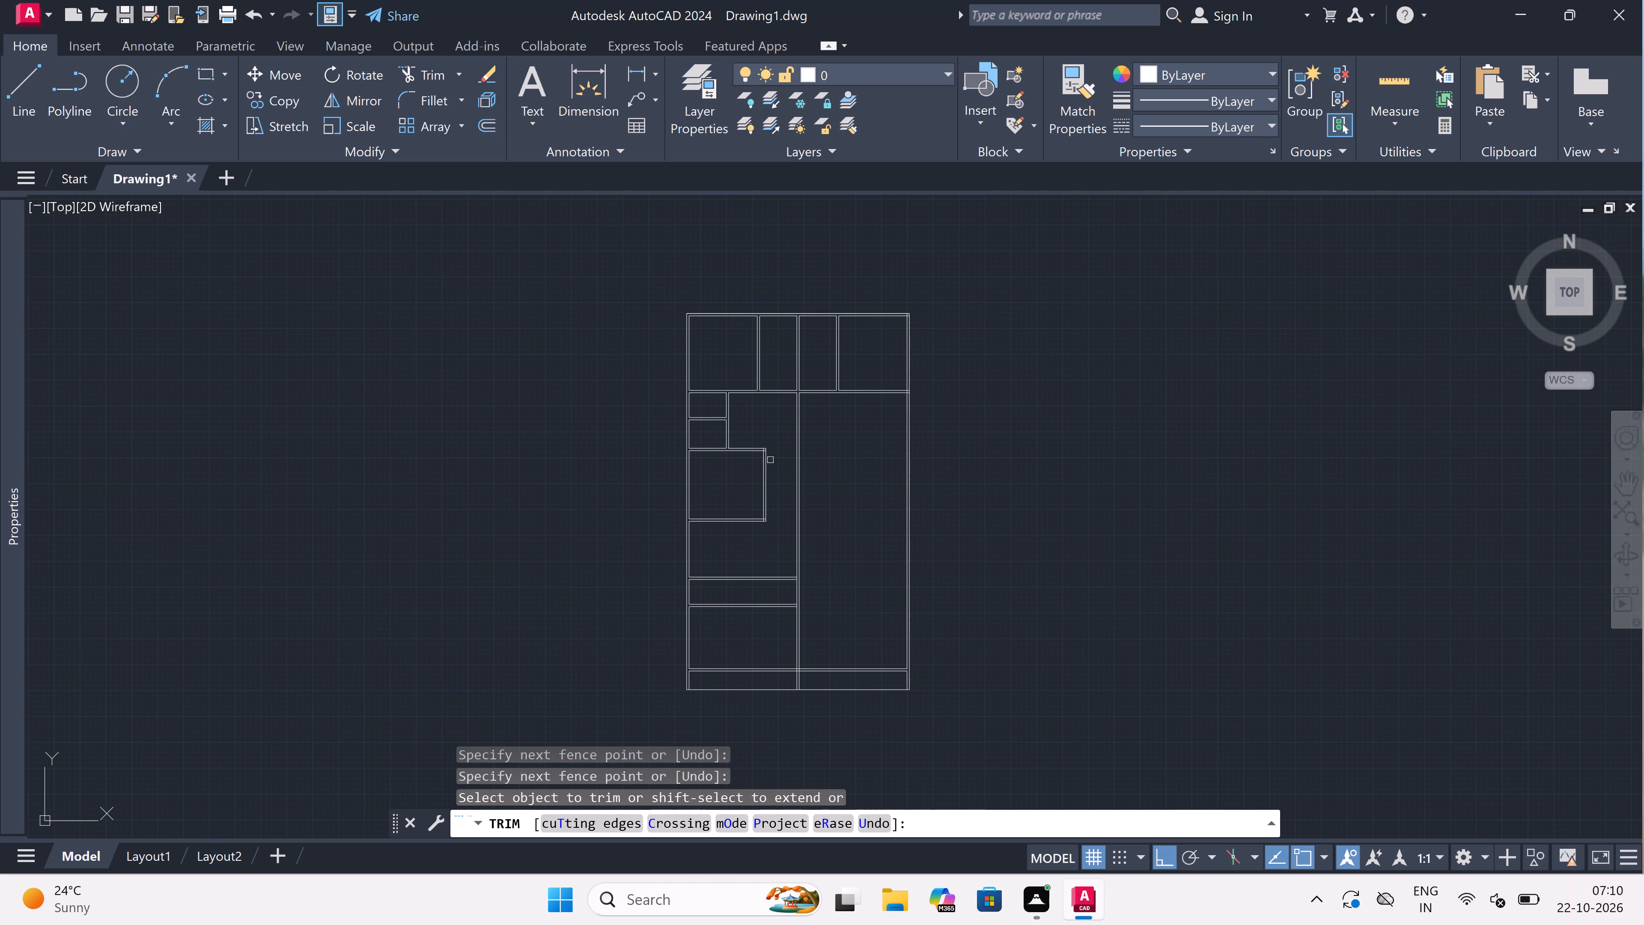
{"action": "scroll", "coordinate": [774, 450], "scroll_direction": "up", "scroll_amount": 4}
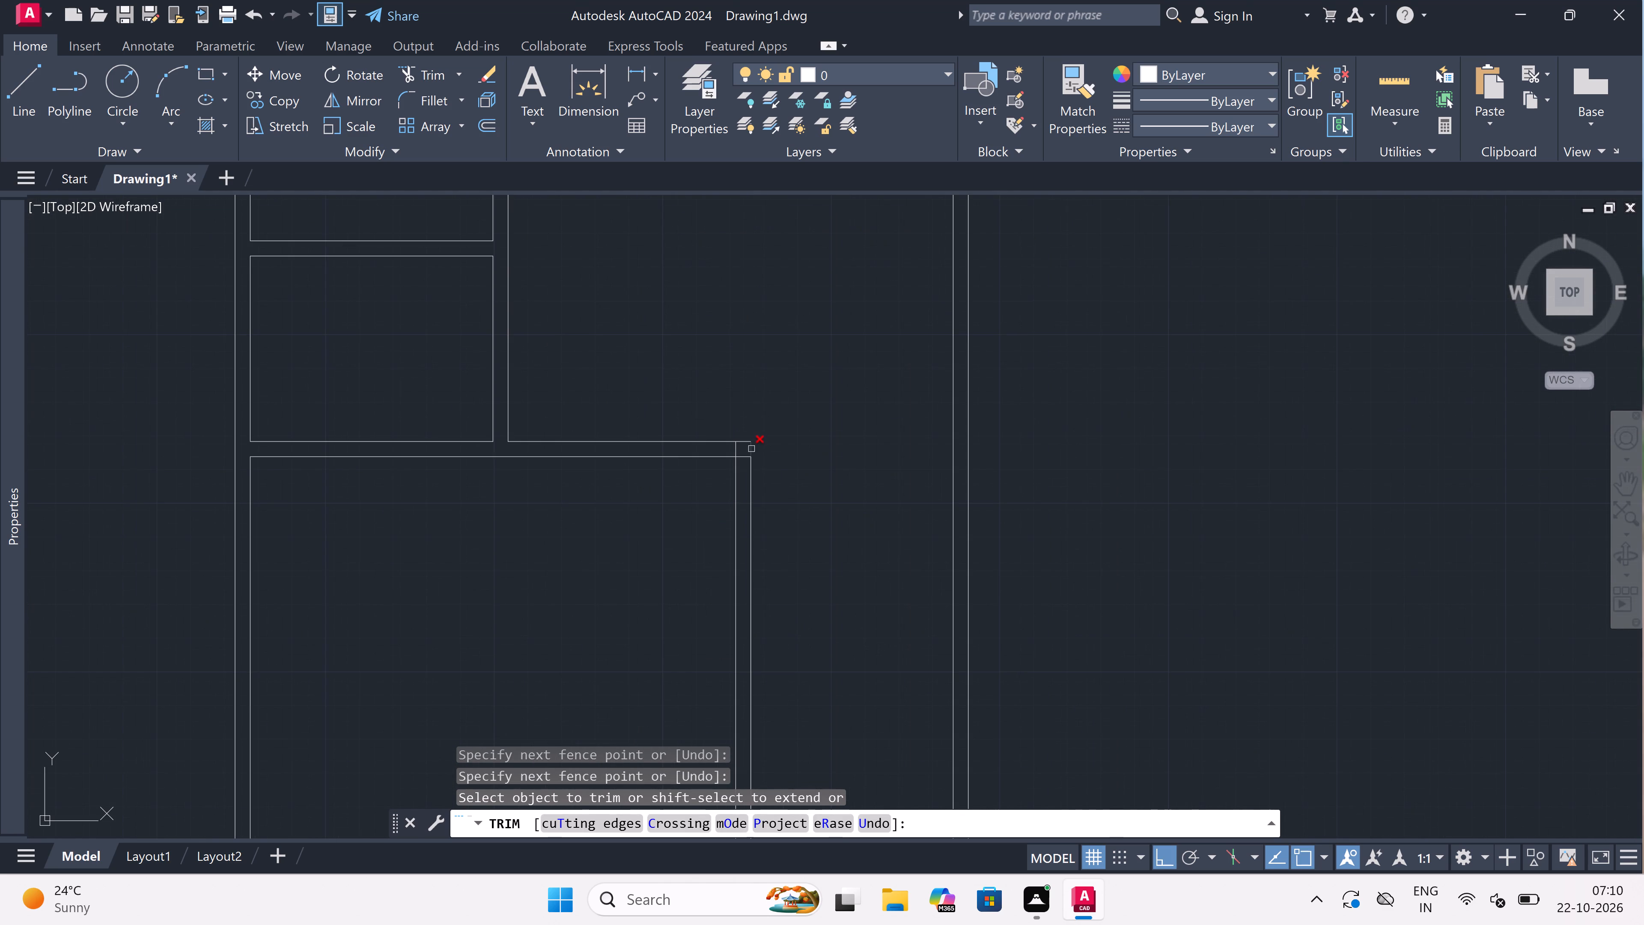
{"action": "scroll", "coordinate": [727, 460], "scroll_direction": "up", "scroll_amount": 4}
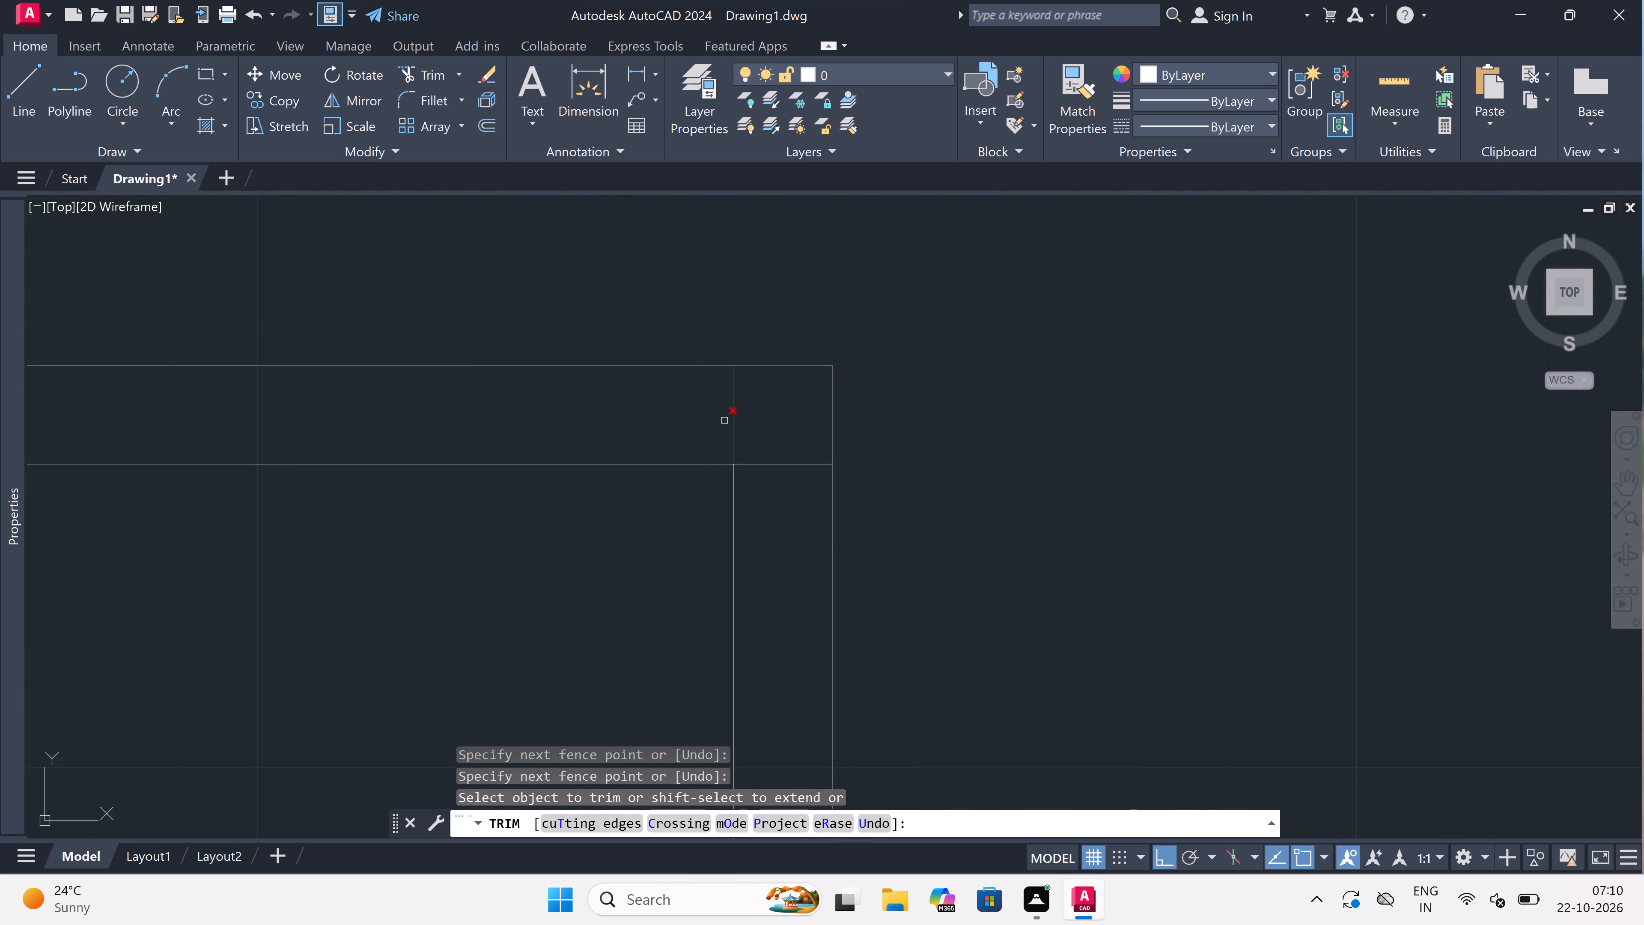
{"action": "left_click", "coordinate": [722, 415]}
{"action": "double_click", "coordinate": [773, 485]}
Trim the overlapping inner line ends at the lower-right corner of the 12' wide room.
{"action": "scroll", "coordinate": [775, 443], "scroll_direction": "down", "scroll_amount": 9}
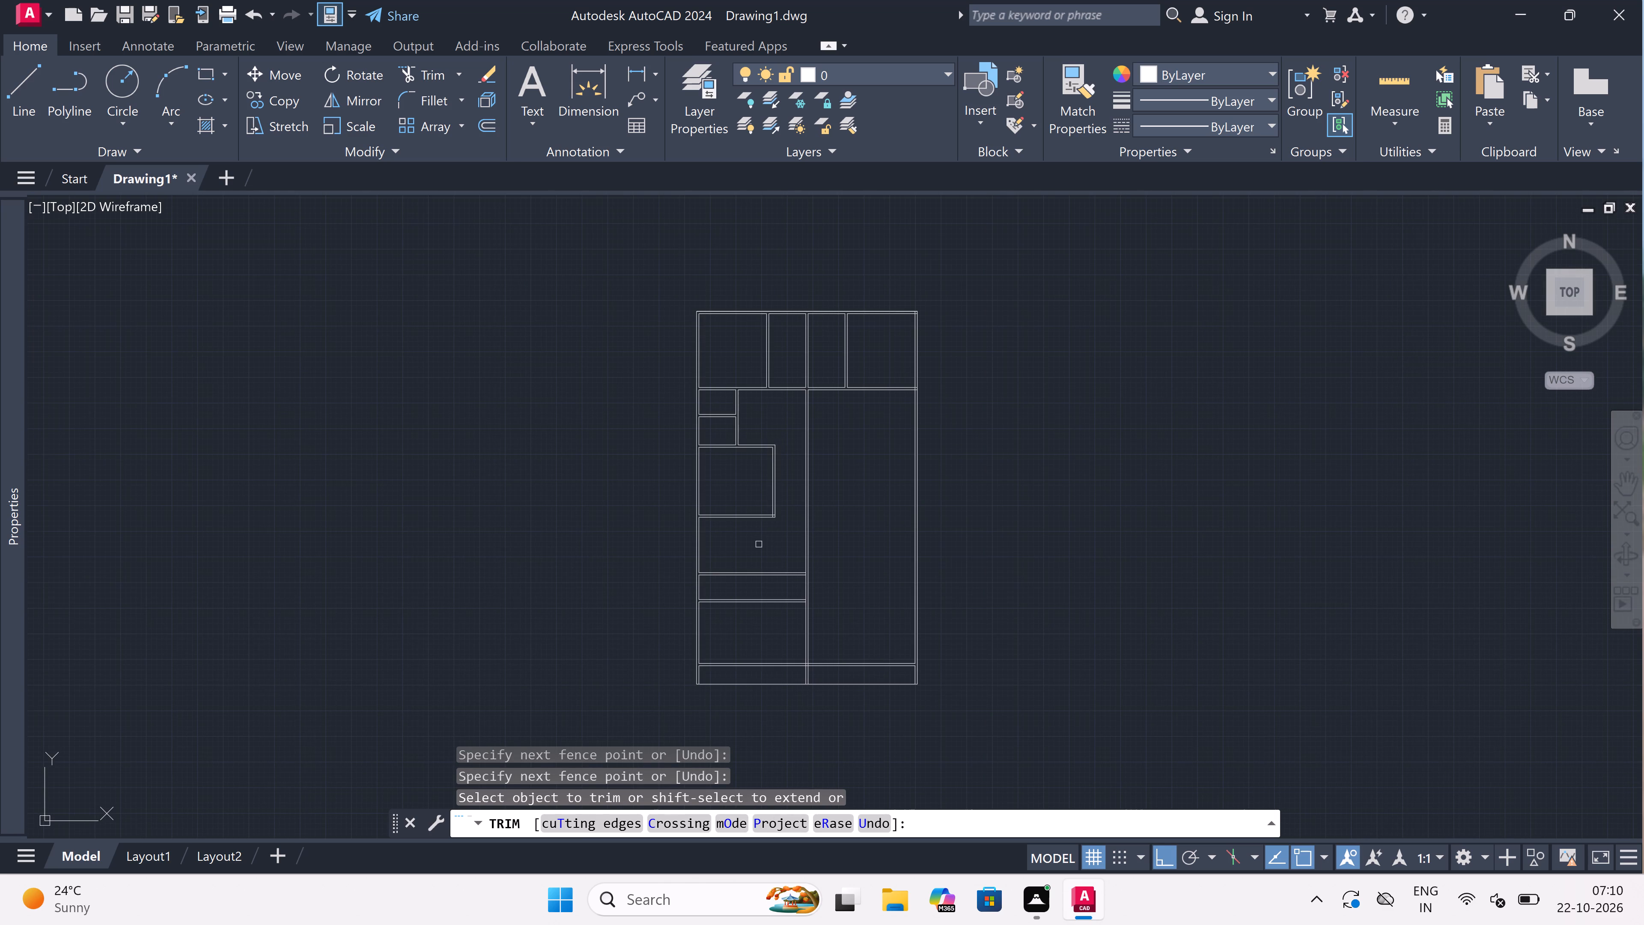
{"action": "scroll", "coordinate": [772, 519], "scroll_direction": "up", "scroll_amount": 9}
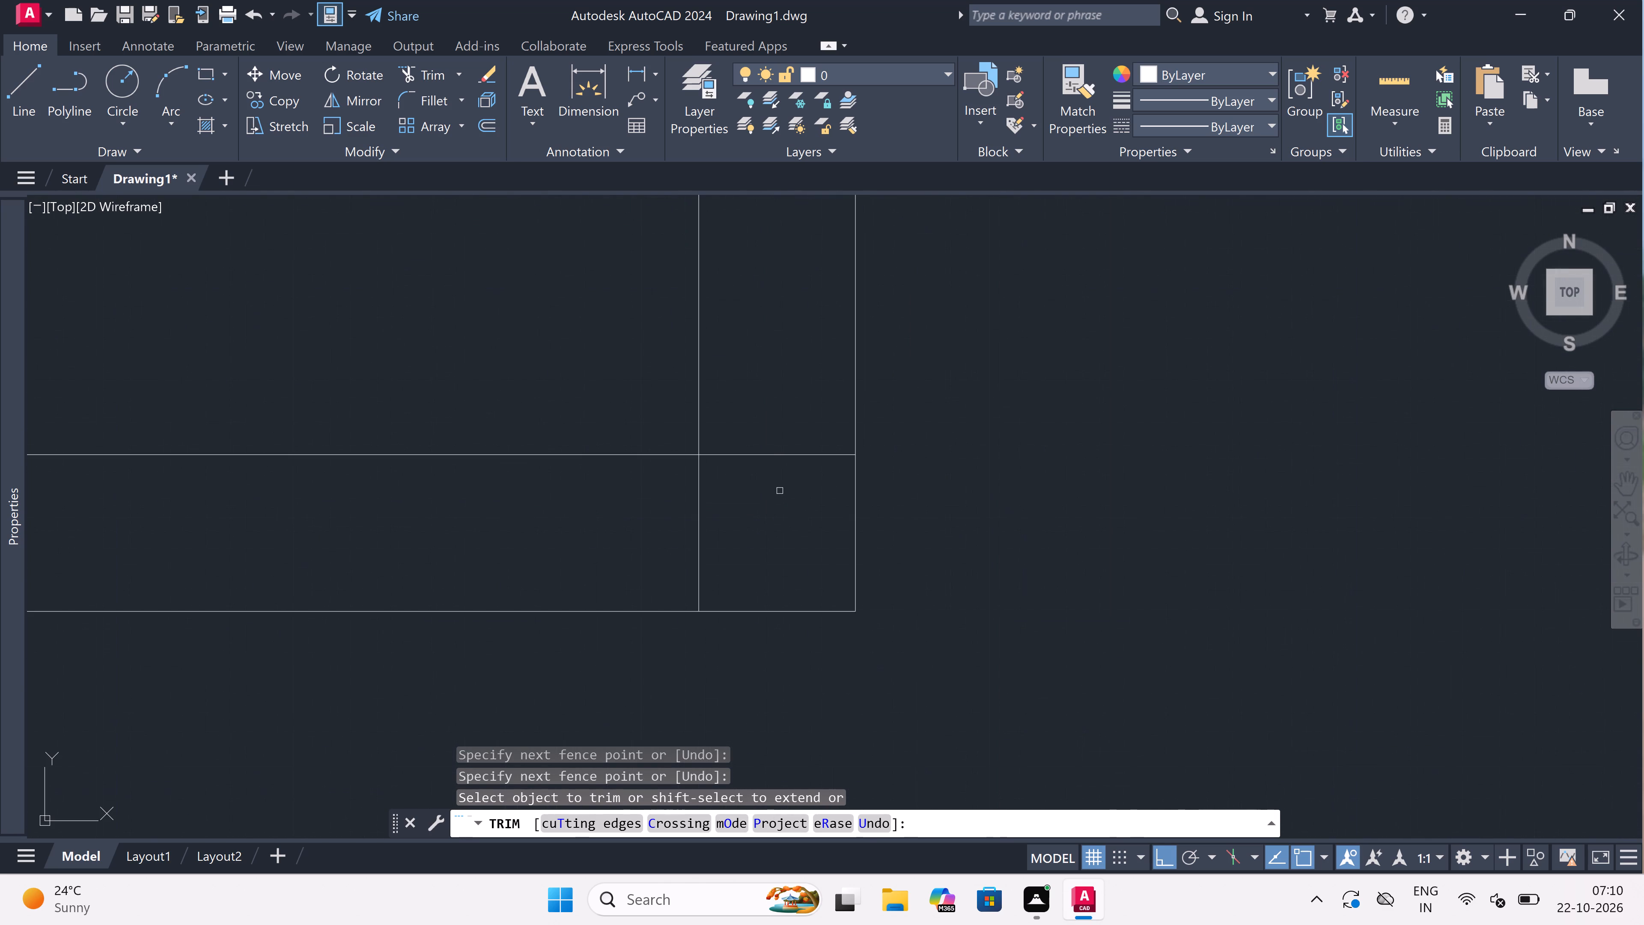
{"action": "left_click", "coordinate": [770, 460]}
{"action": "left_click", "coordinate": [677, 537]}
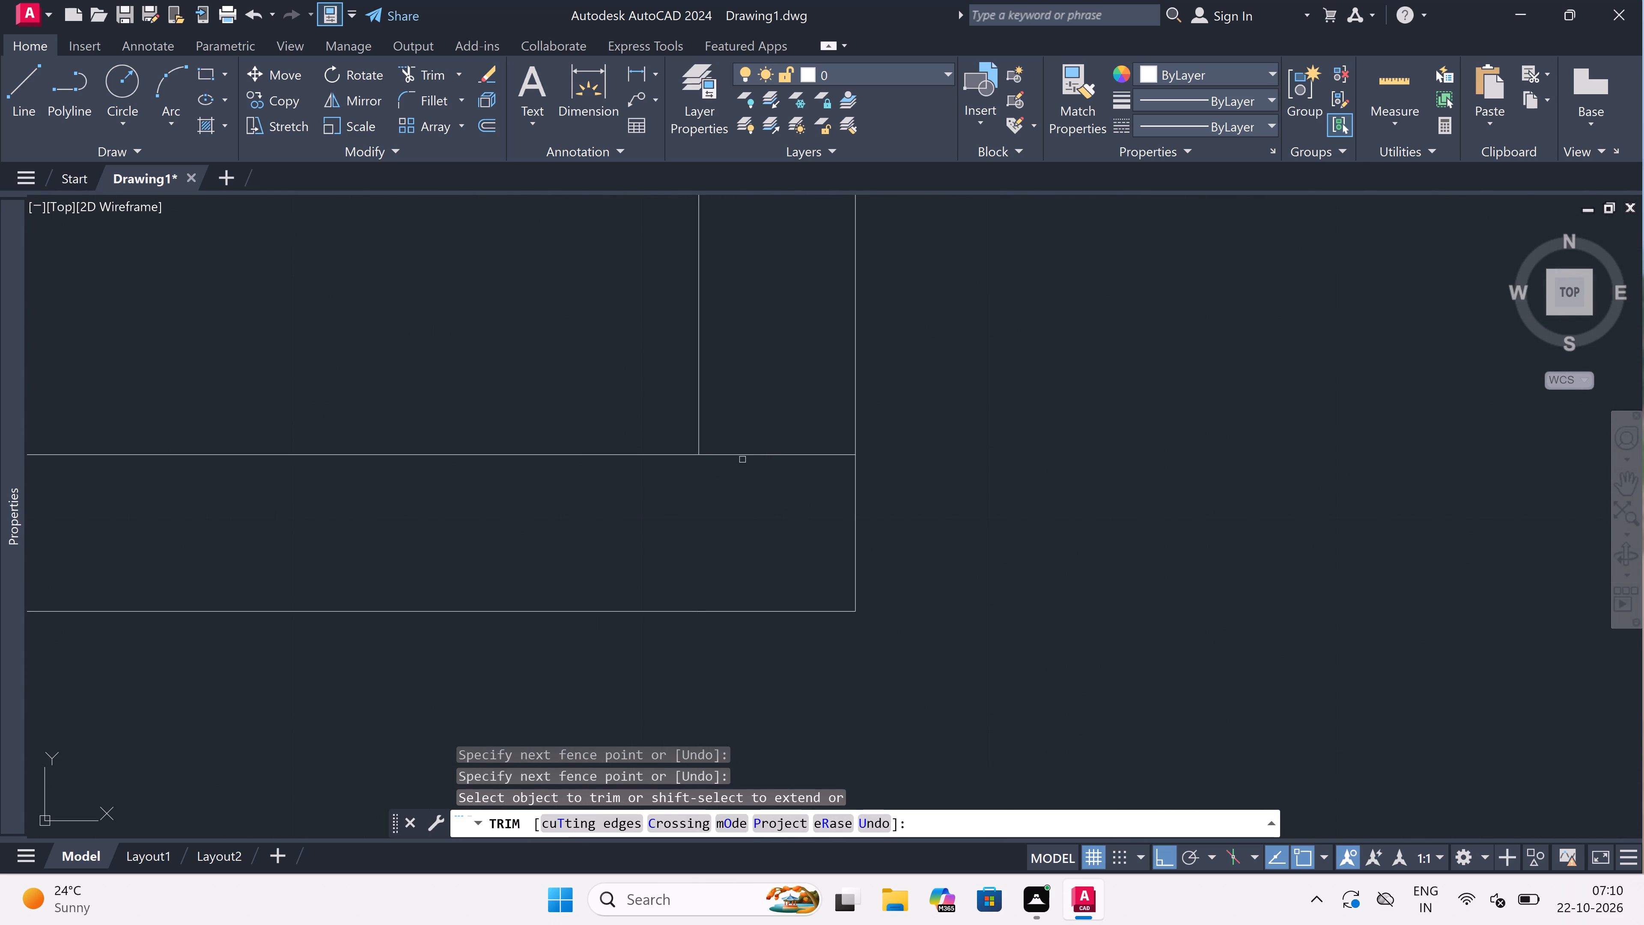
{"action": "left_click", "coordinate": [791, 411]}
{"action": "left_click_drag", "start_coordinate": [790, 416], "coordinate": [789, 421]}
{"action": "left_click", "coordinate": [771, 471]}
{"action": "double_click", "coordinate": [798, 414]}
{"action": "scroll", "coordinate": [798, 414], "scroll_direction": "down", "scroll_amount": 9}
{"action": "scroll", "coordinate": [796, 446], "scroll_direction": "up", "scroll_amount": 2}
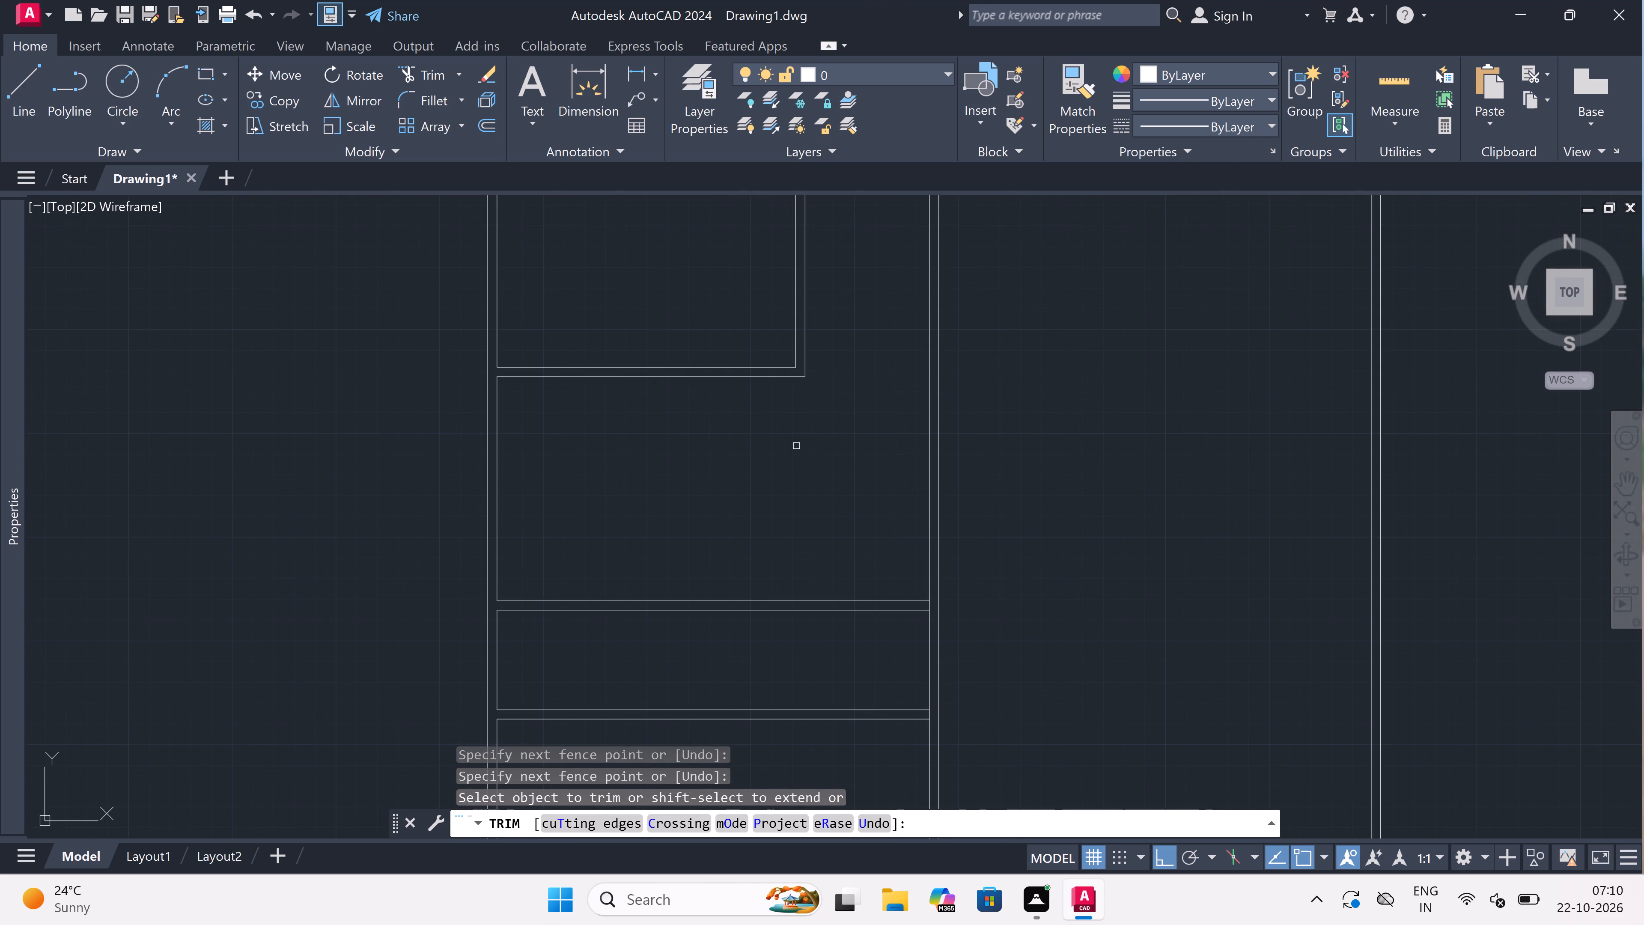
{"action": "key", "text": "Escape"}
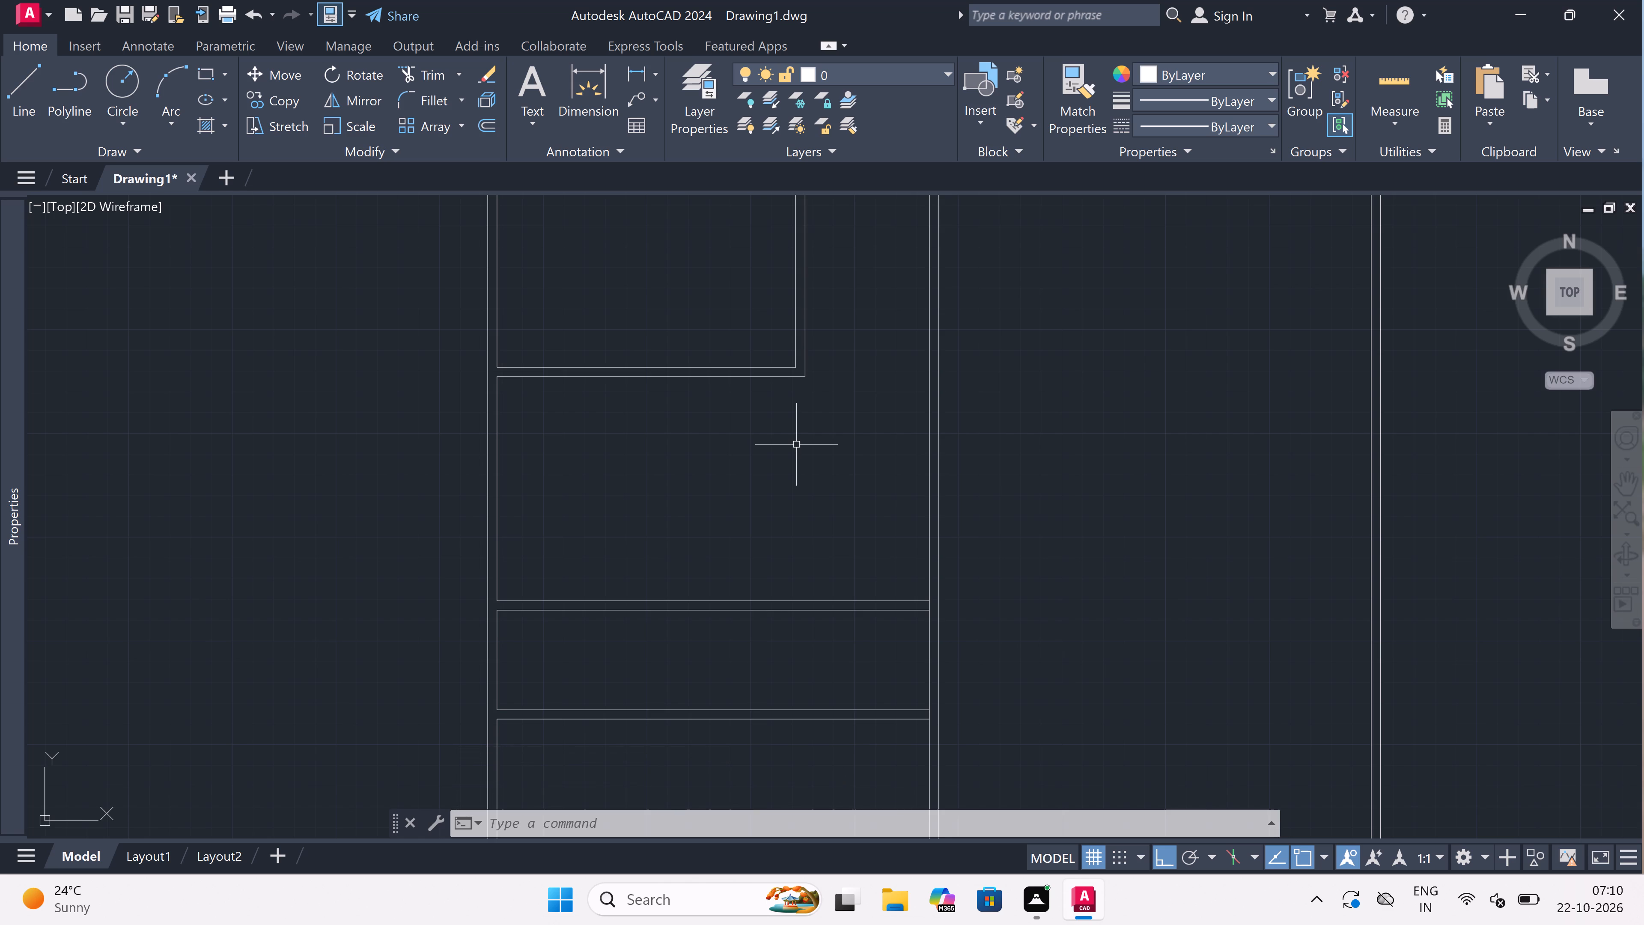
Offset the left wall's inner line 8' to the right within the narrow space between the two lower cross walls.
{"action": "type", "text": "o"}
{"action": "key", "text": "space"}
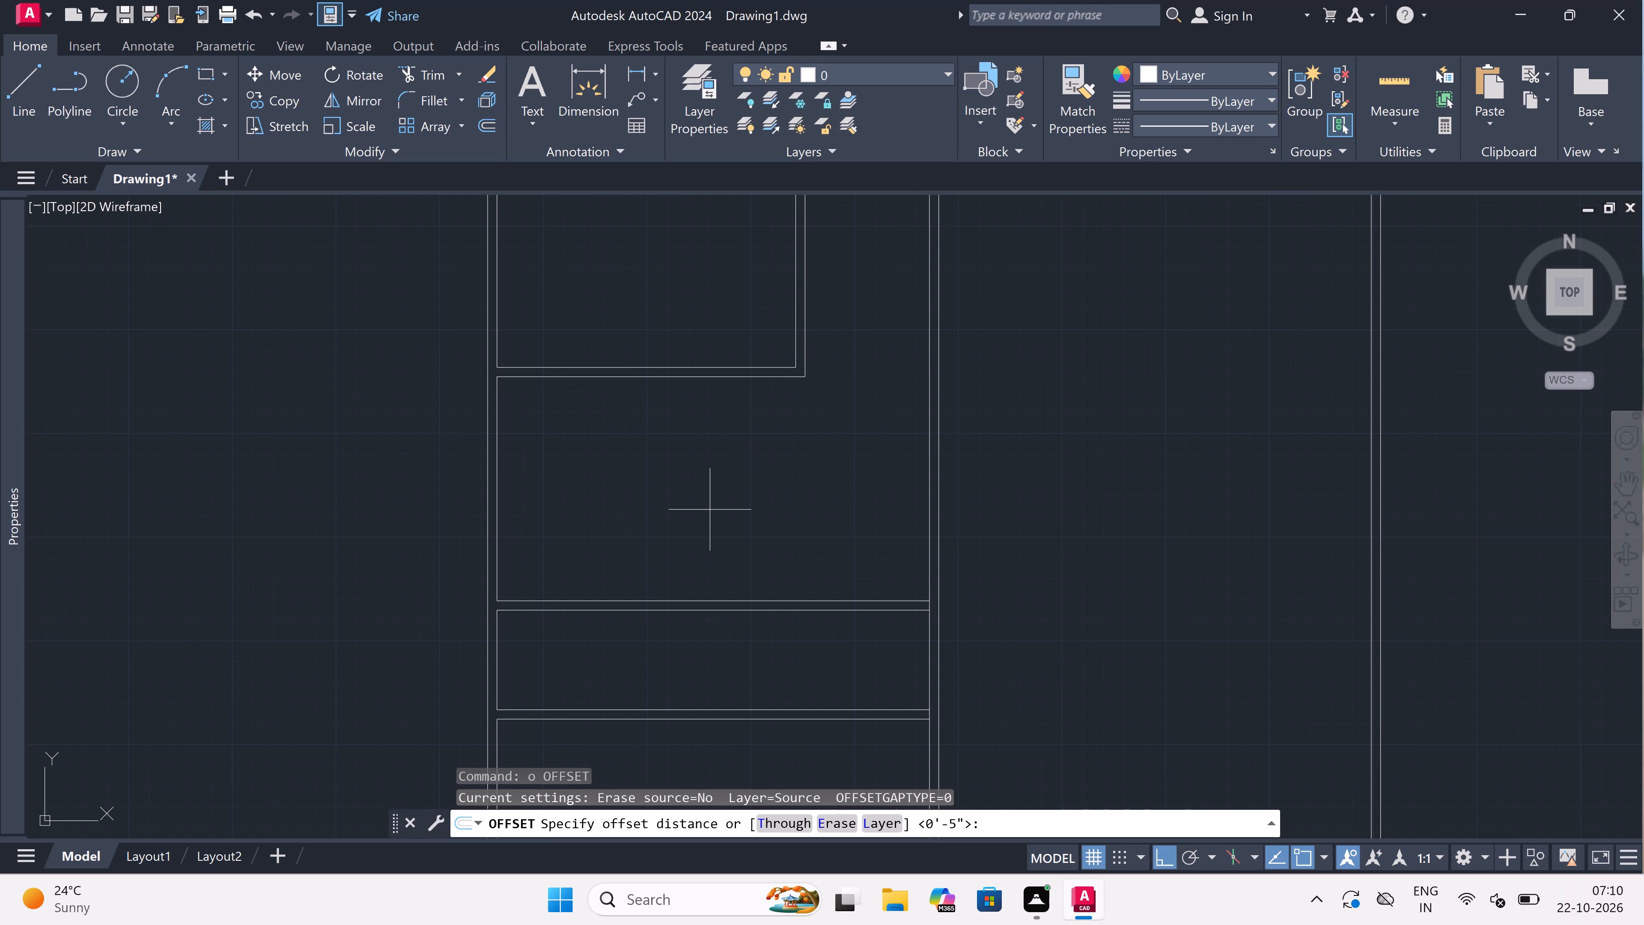
{"action": "scroll", "coordinate": [710, 510], "scroll_direction": "down", "scroll_amount": 1}
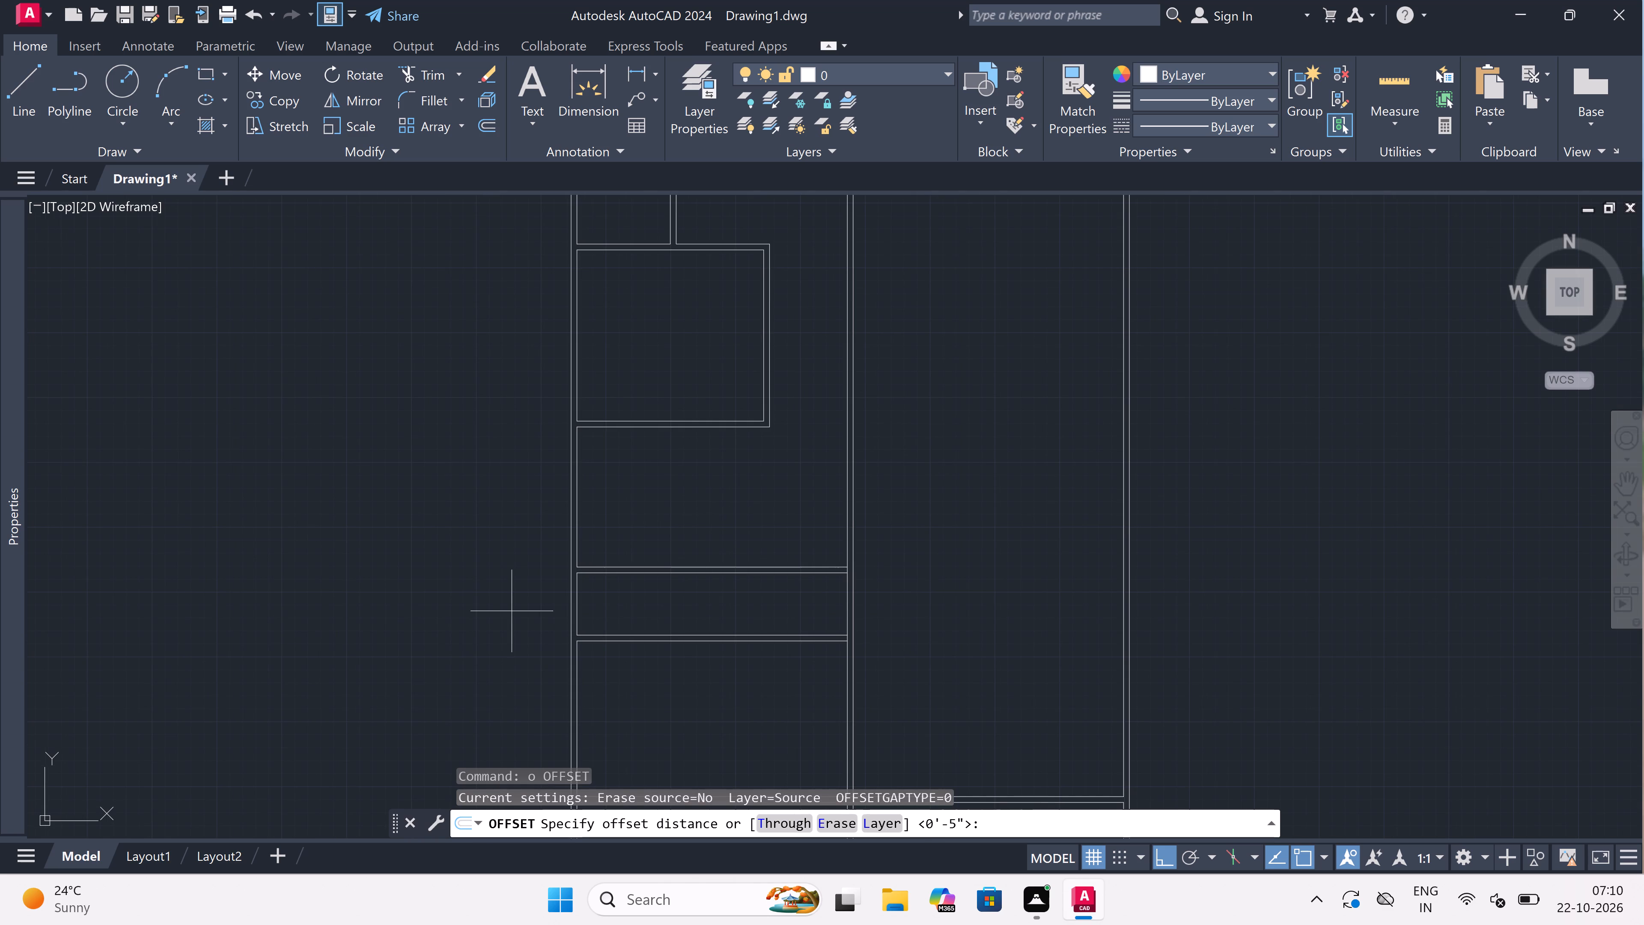
{"action": "scroll", "coordinate": [568, 620], "scroll_direction": "up", "scroll_amount": 2}
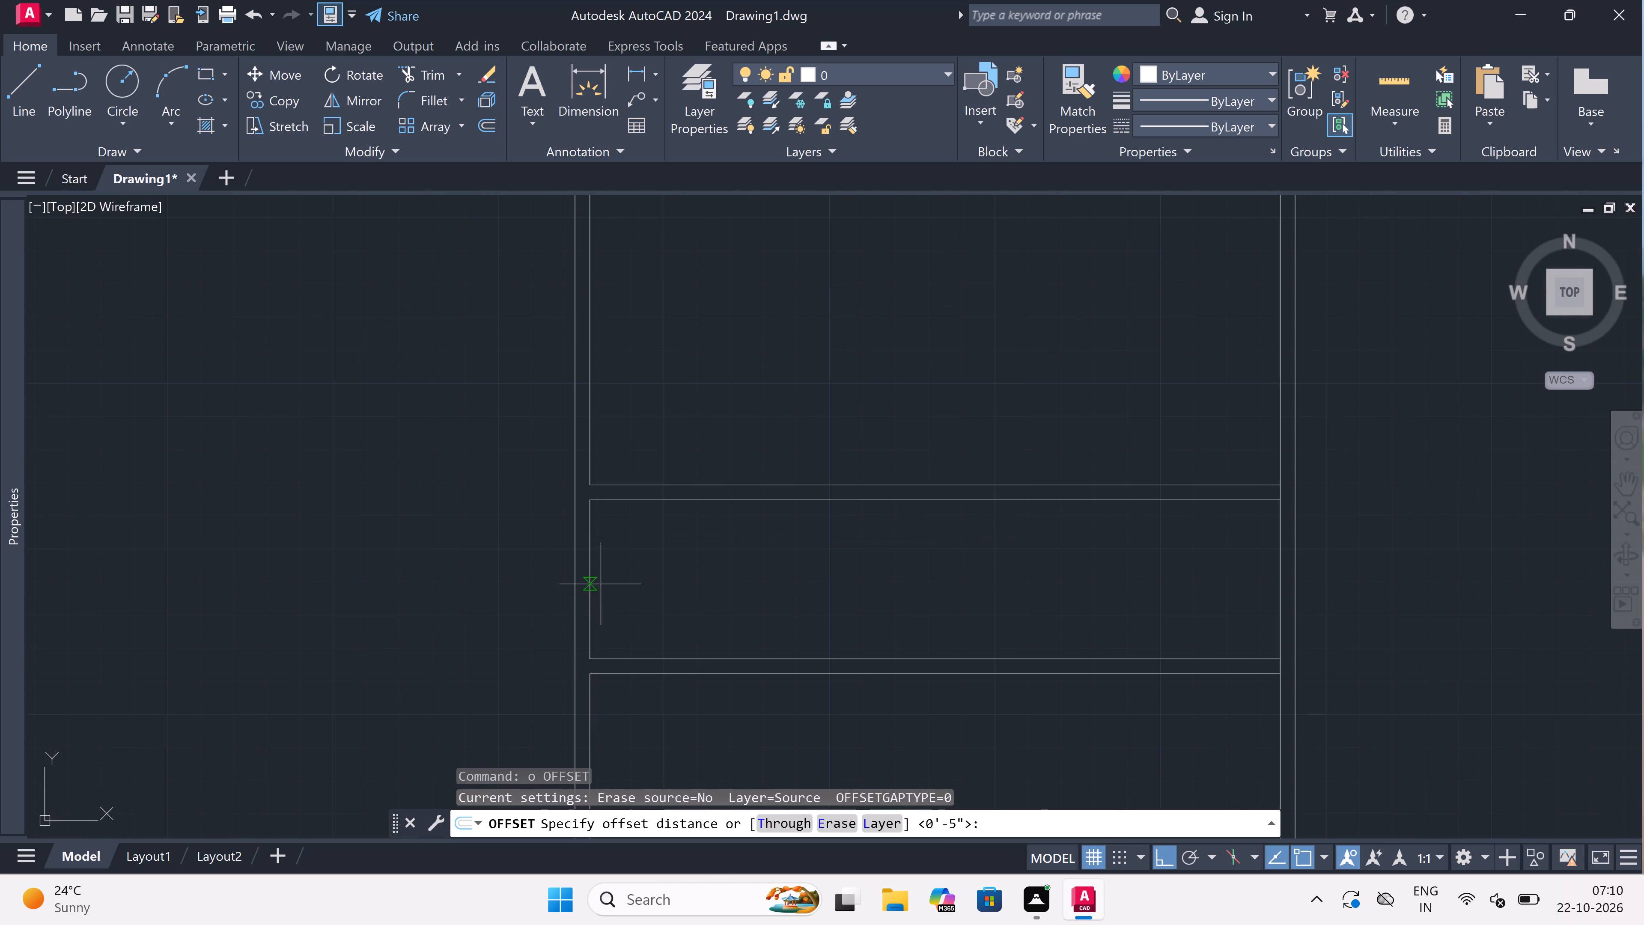
{"action": "left_click", "coordinate": [597, 581]}
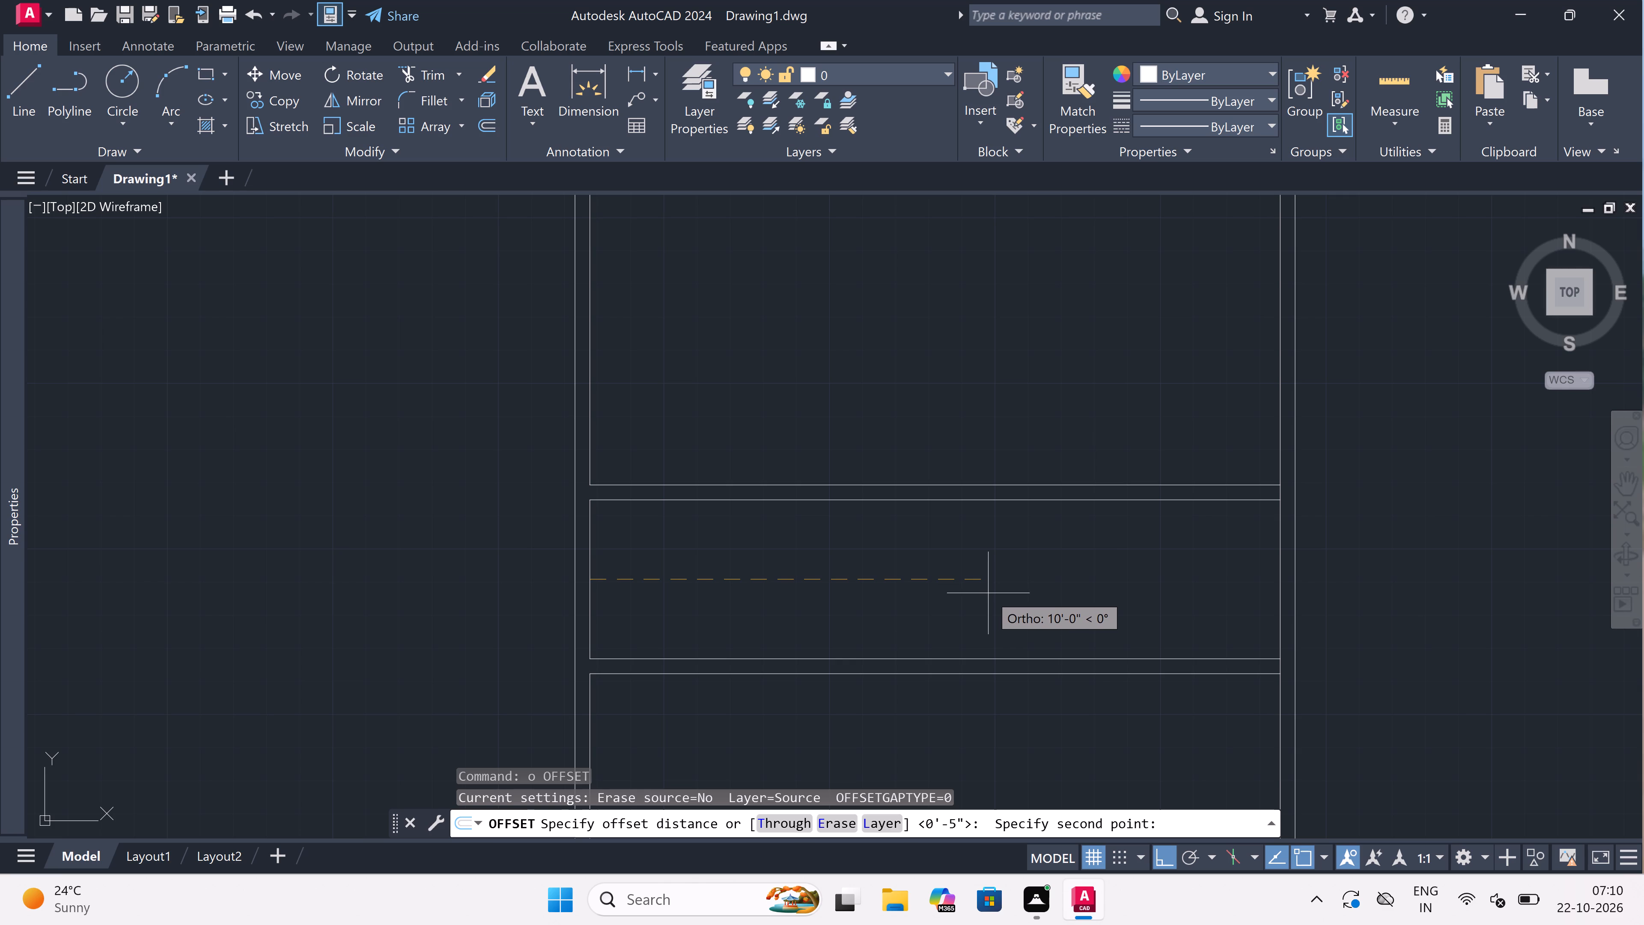
{"action": "scroll", "coordinate": [825, 603], "scroll_direction": "down", "scroll_amount": 5}
{"action": "scroll", "coordinate": [825, 603], "scroll_direction": "up", "scroll_amount": 2}
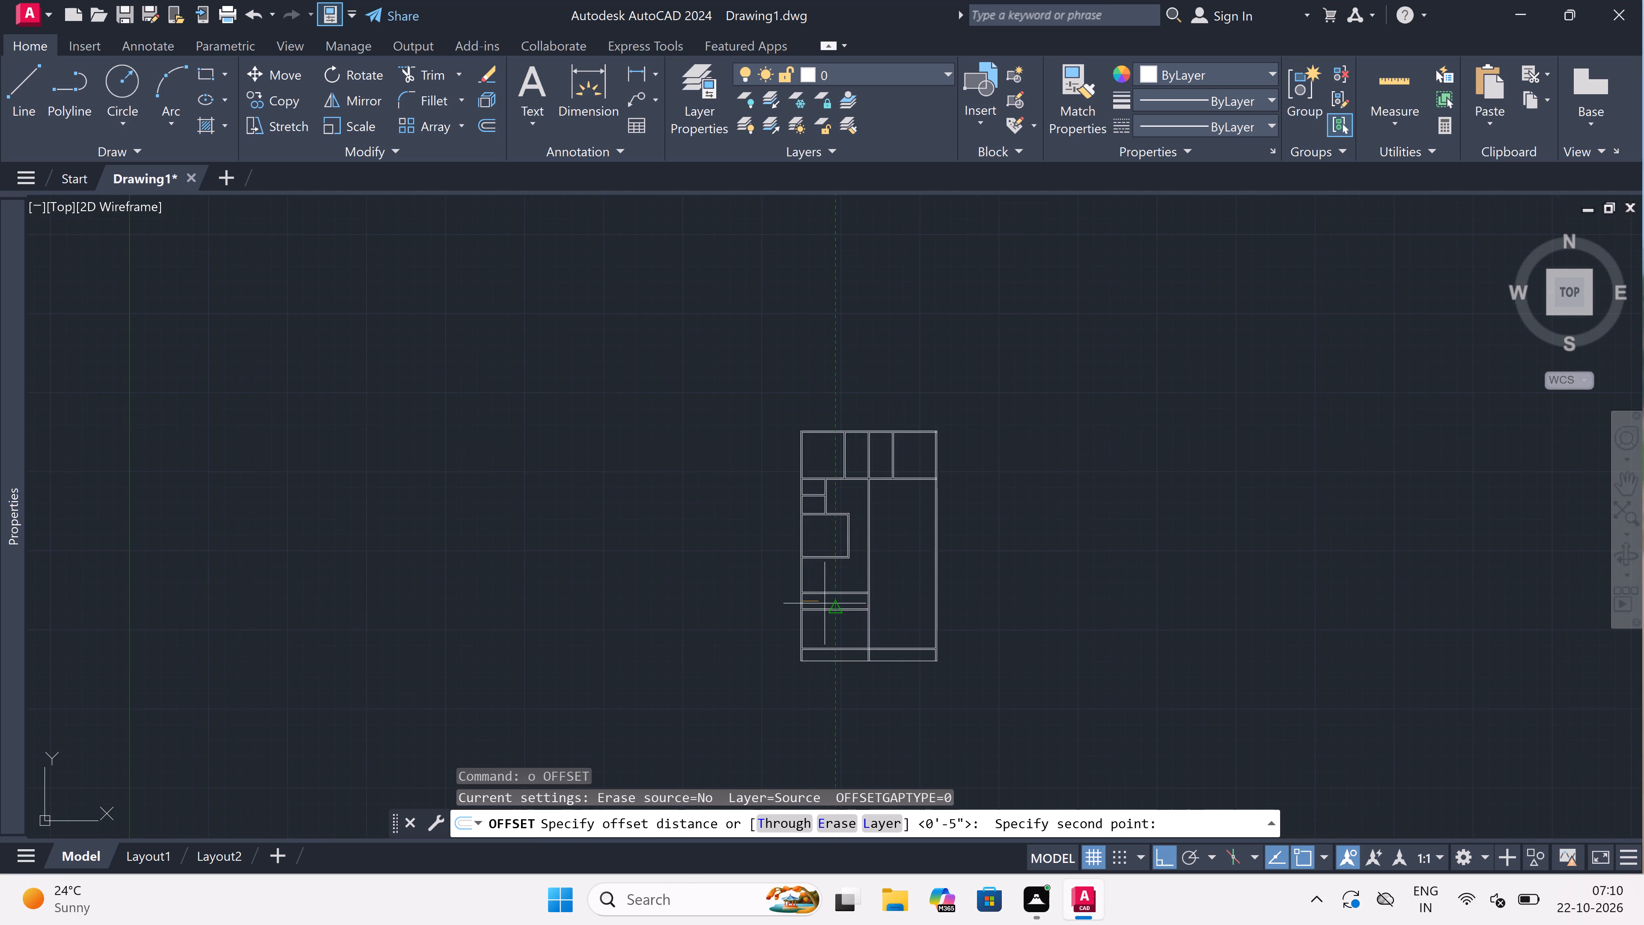
{"action": "scroll", "coordinate": [825, 603], "scroll_direction": "up", "scroll_amount": 3}
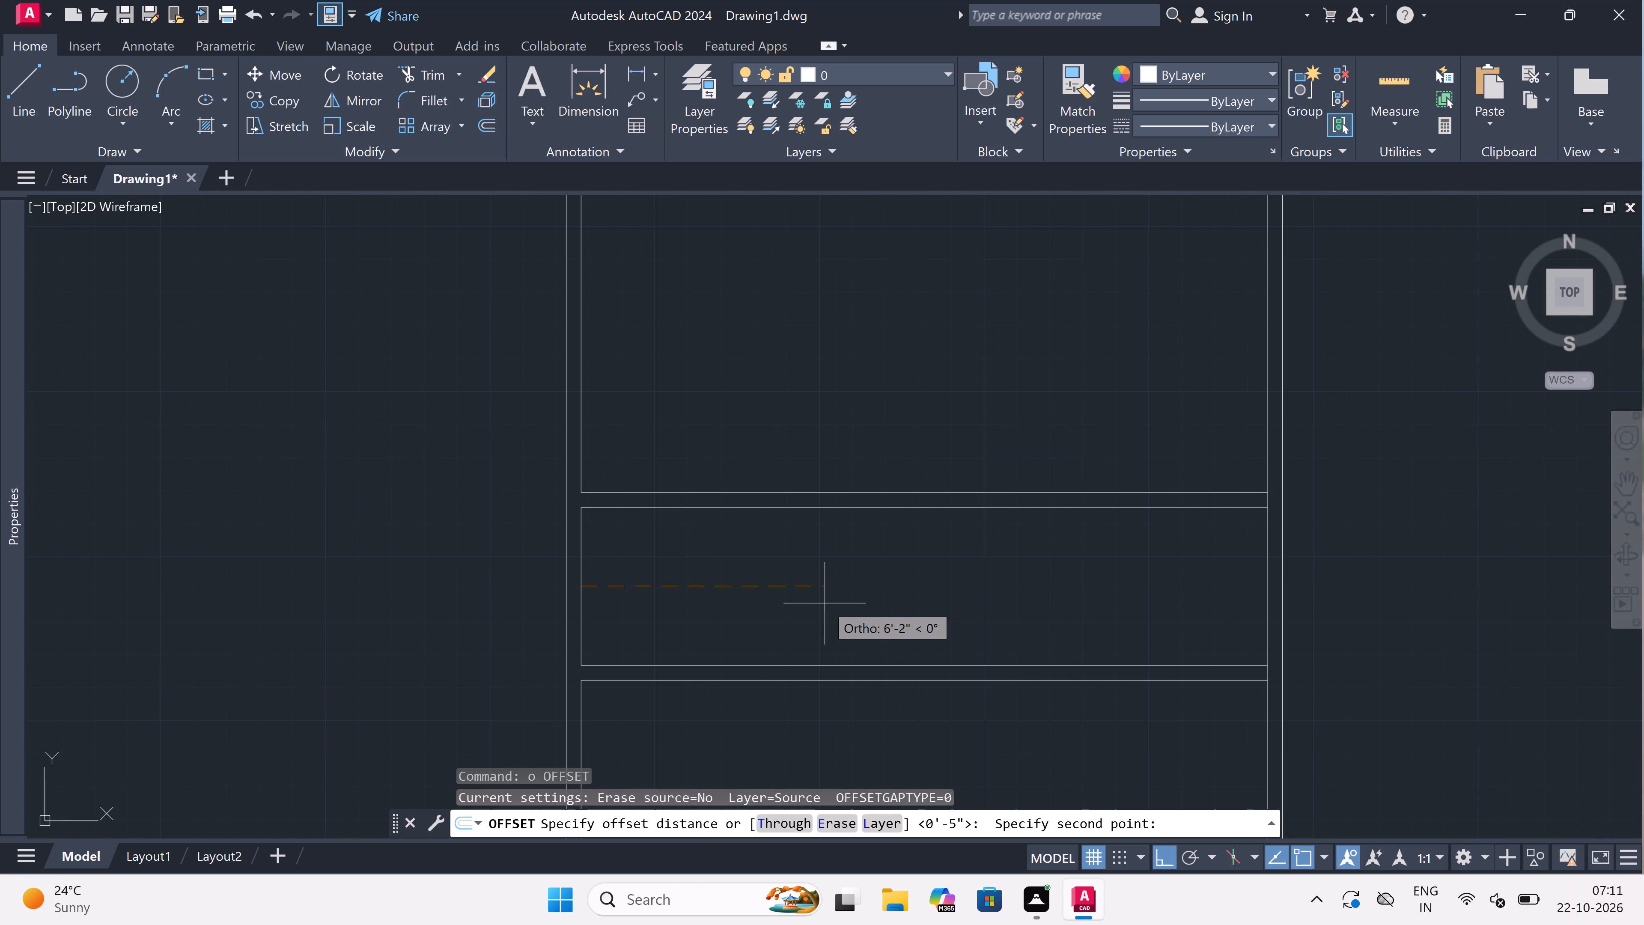
{"action": "type", "text": "8'"}
{"action": "key", "text": "space"}
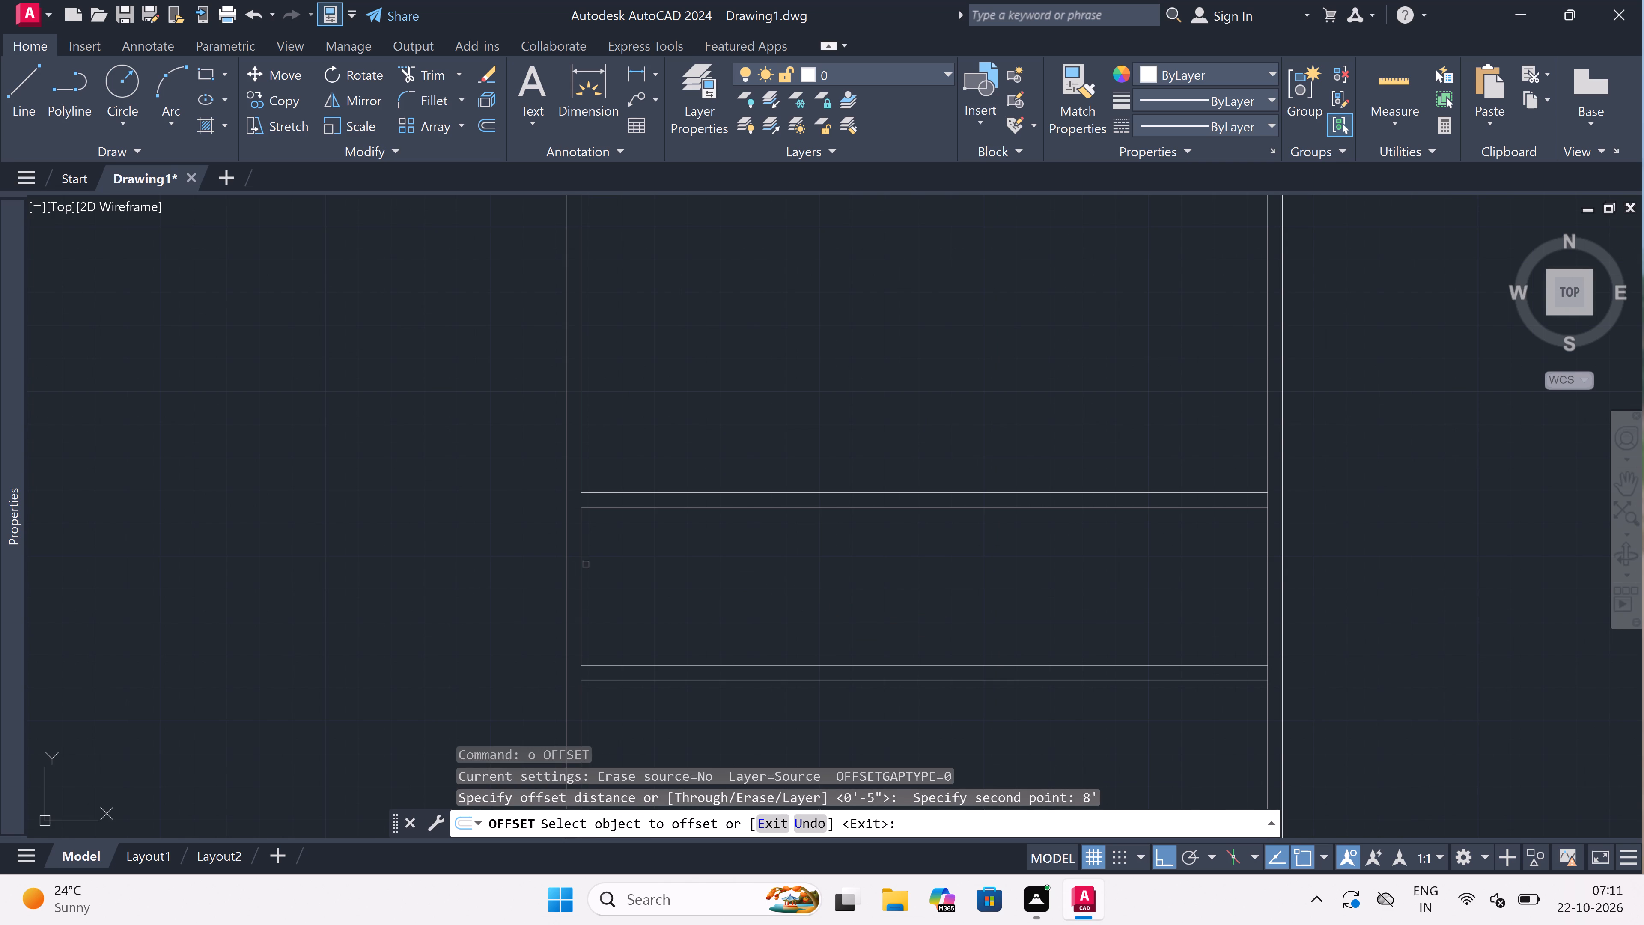
{"action": "left_click_drag", "start_coordinate": [580, 556], "coordinate": [591, 560]}
{"action": "left_click", "coordinate": [897, 598]}
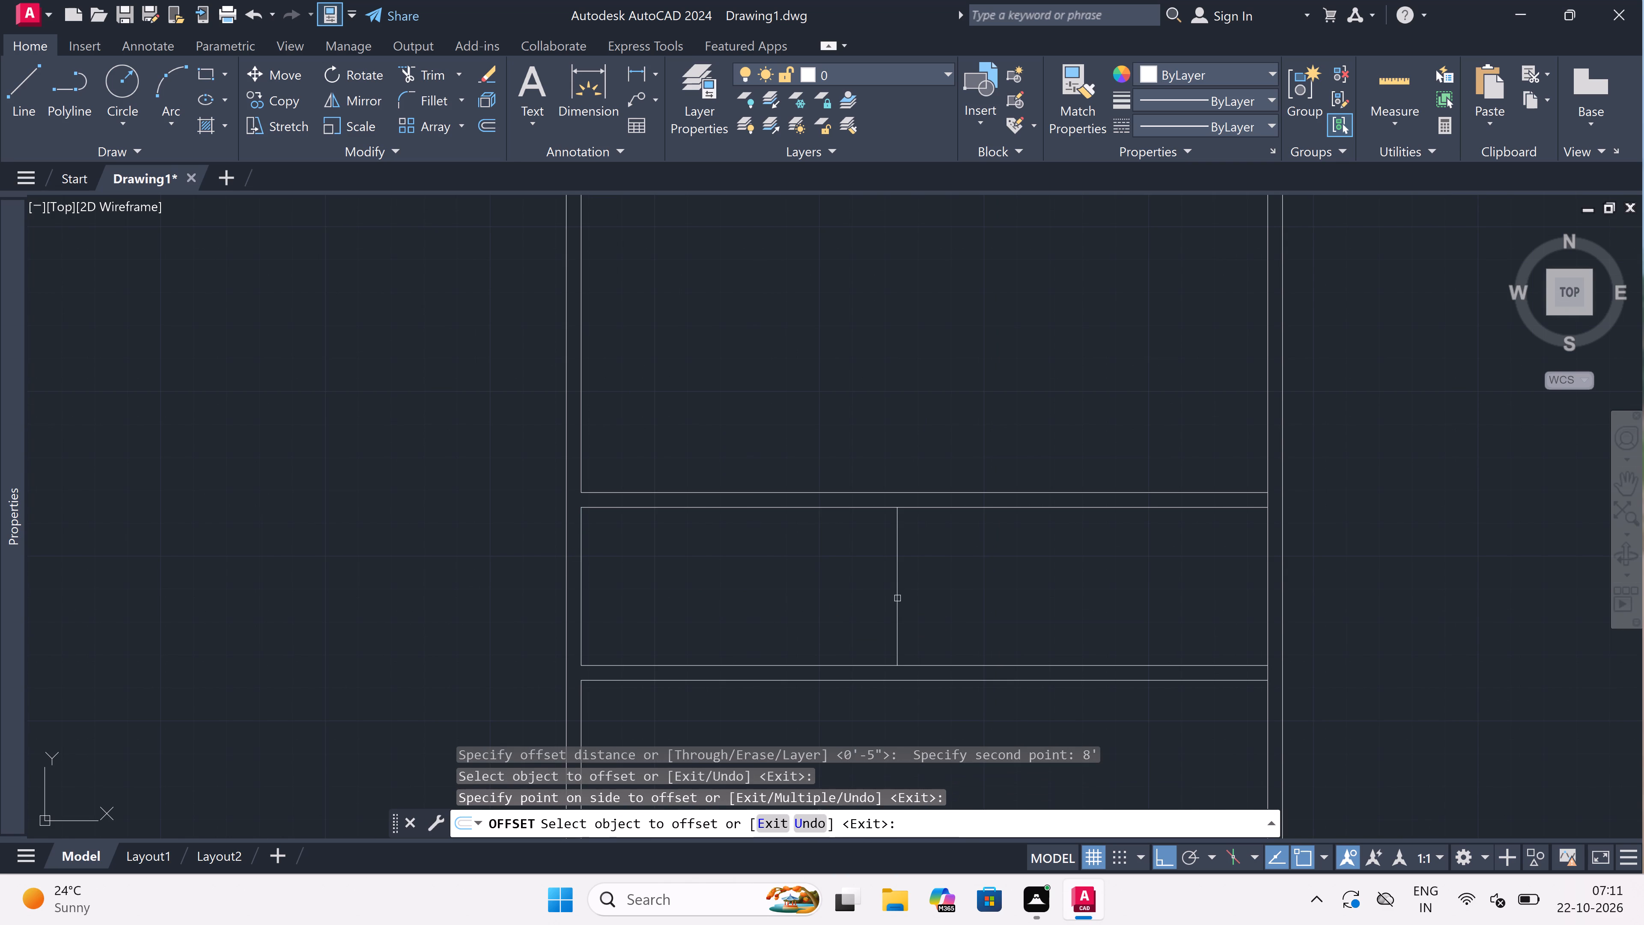
{"action": "key", "text": "Escape"}
Offset the new partition line 4.5" to the right to form the wall thickness.
{"action": "key", "text": "space"}
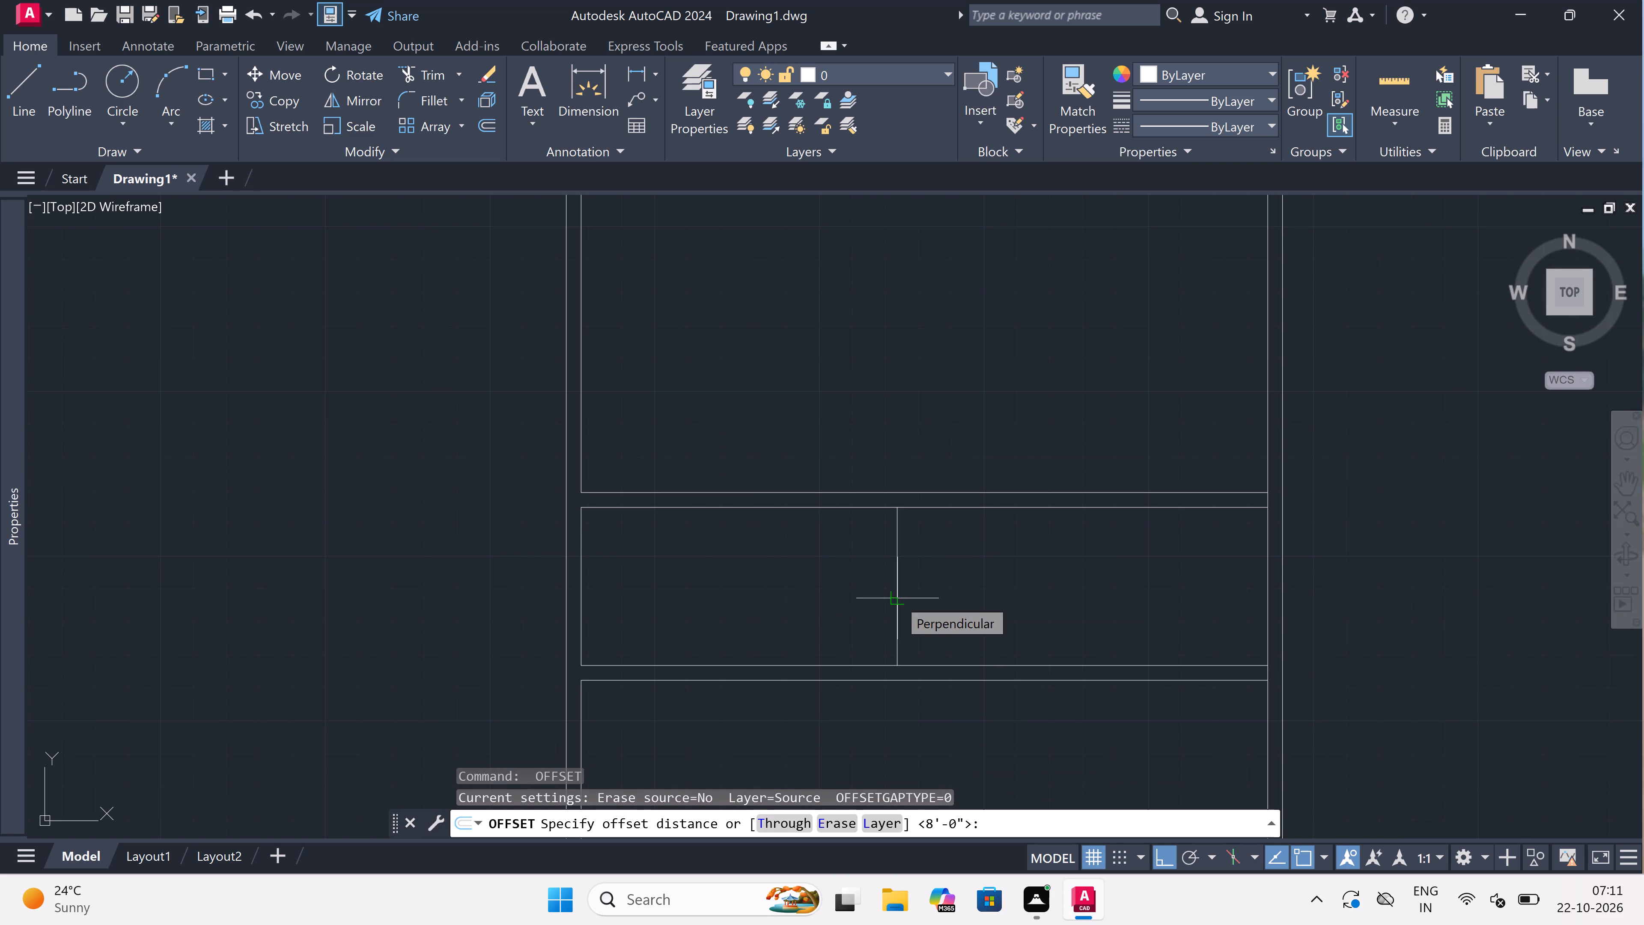
{"action": "left_click", "coordinate": [897, 598]}
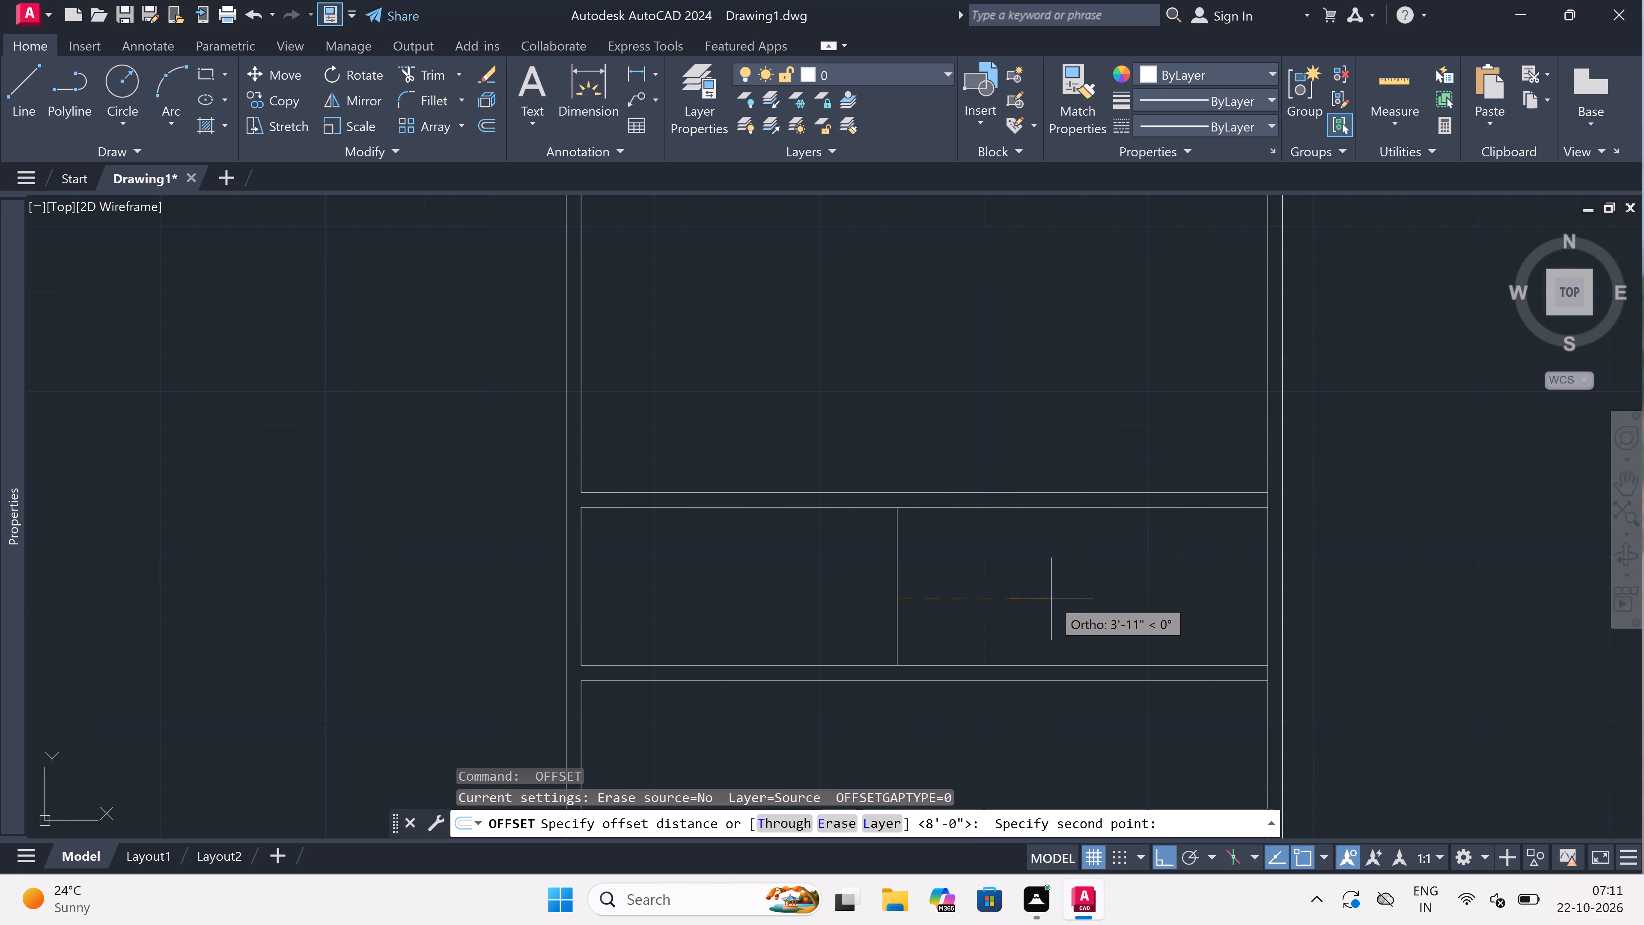
{"action": "type", "text": "4.5"}
{"action": "type", "text": "\""}
{"action": "key", "text": "space"}
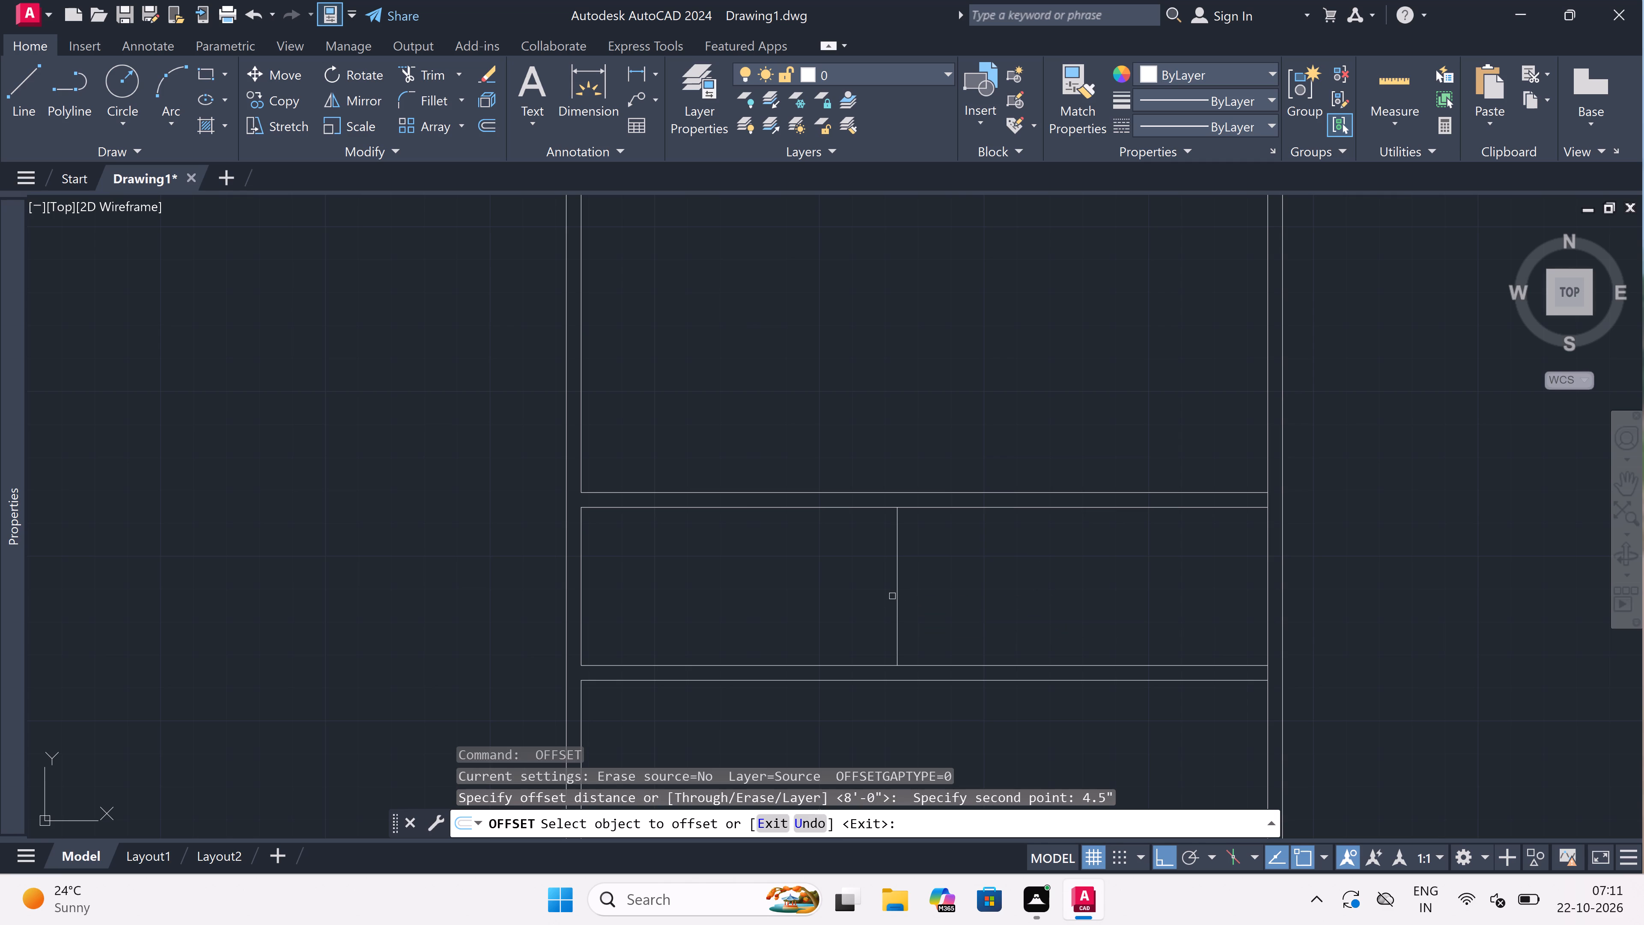
{"action": "left_click", "coordinate": [899, 592]}
{"action": "double_click", "coordinate": [1030, 600]}
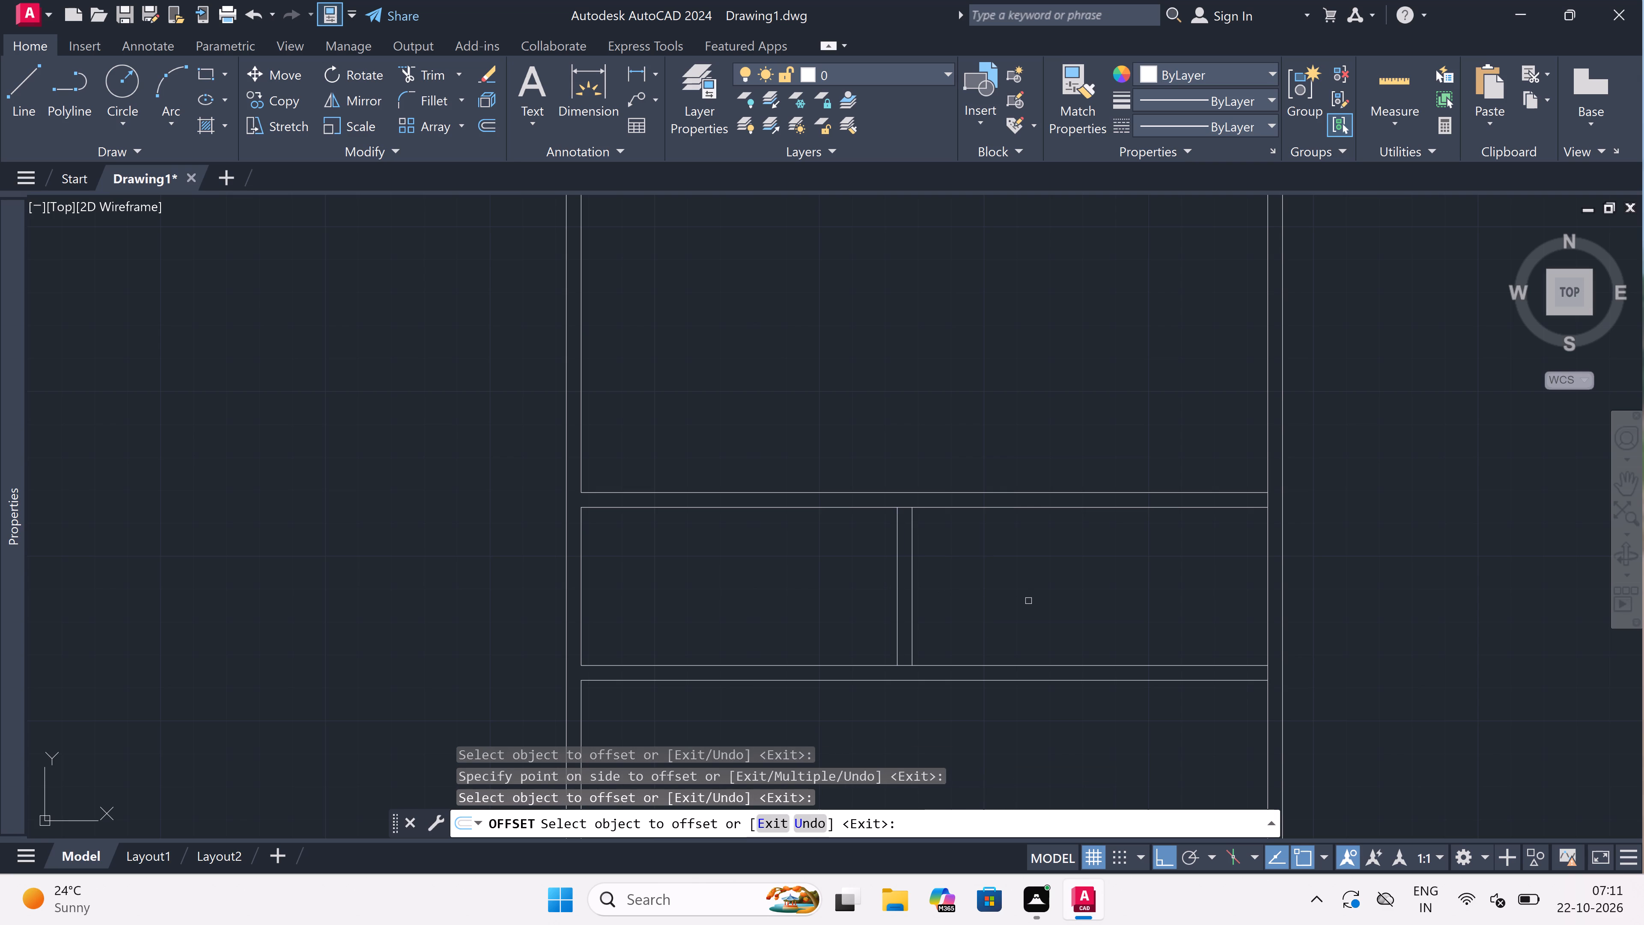
{"action": "key", "text": "Escape"}
Extend both lines of the new partition up and down through the adjoining cross walls to their far lines.
{"action": "type", "text": "ex"}
{"action": "key", "text": "space"}
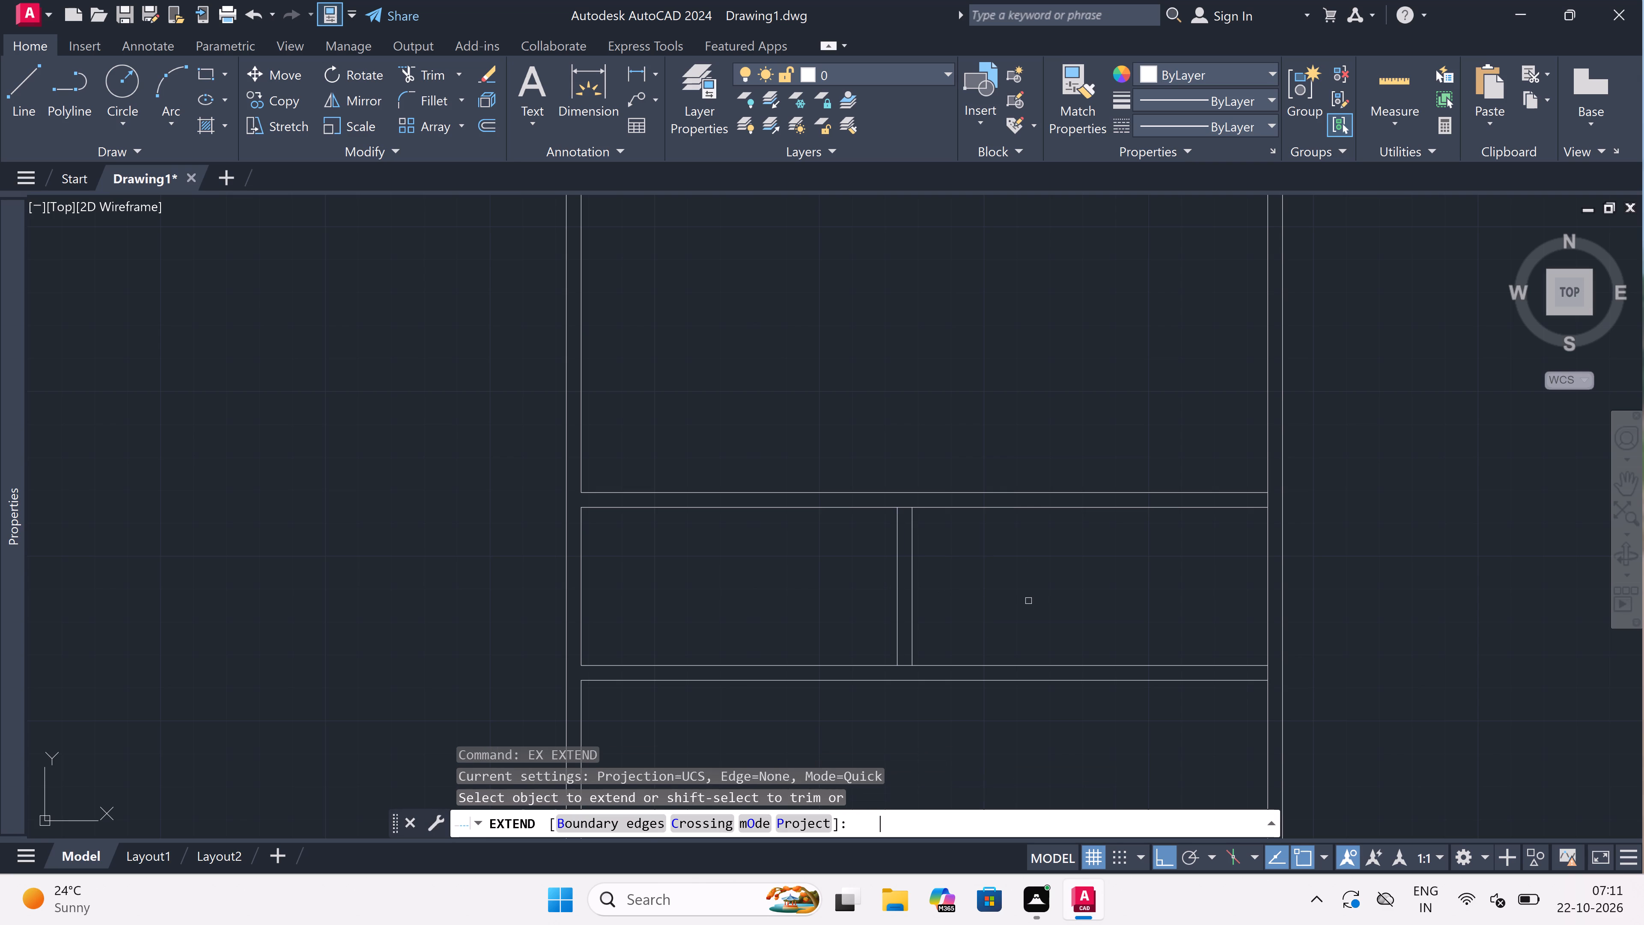
{"action": "left_click", "coordinate": [1031, 600]}
{"action": "double_click", "coordinate": [821, 541]}
{"action": "left_click", "coordinate": [825, 577]}
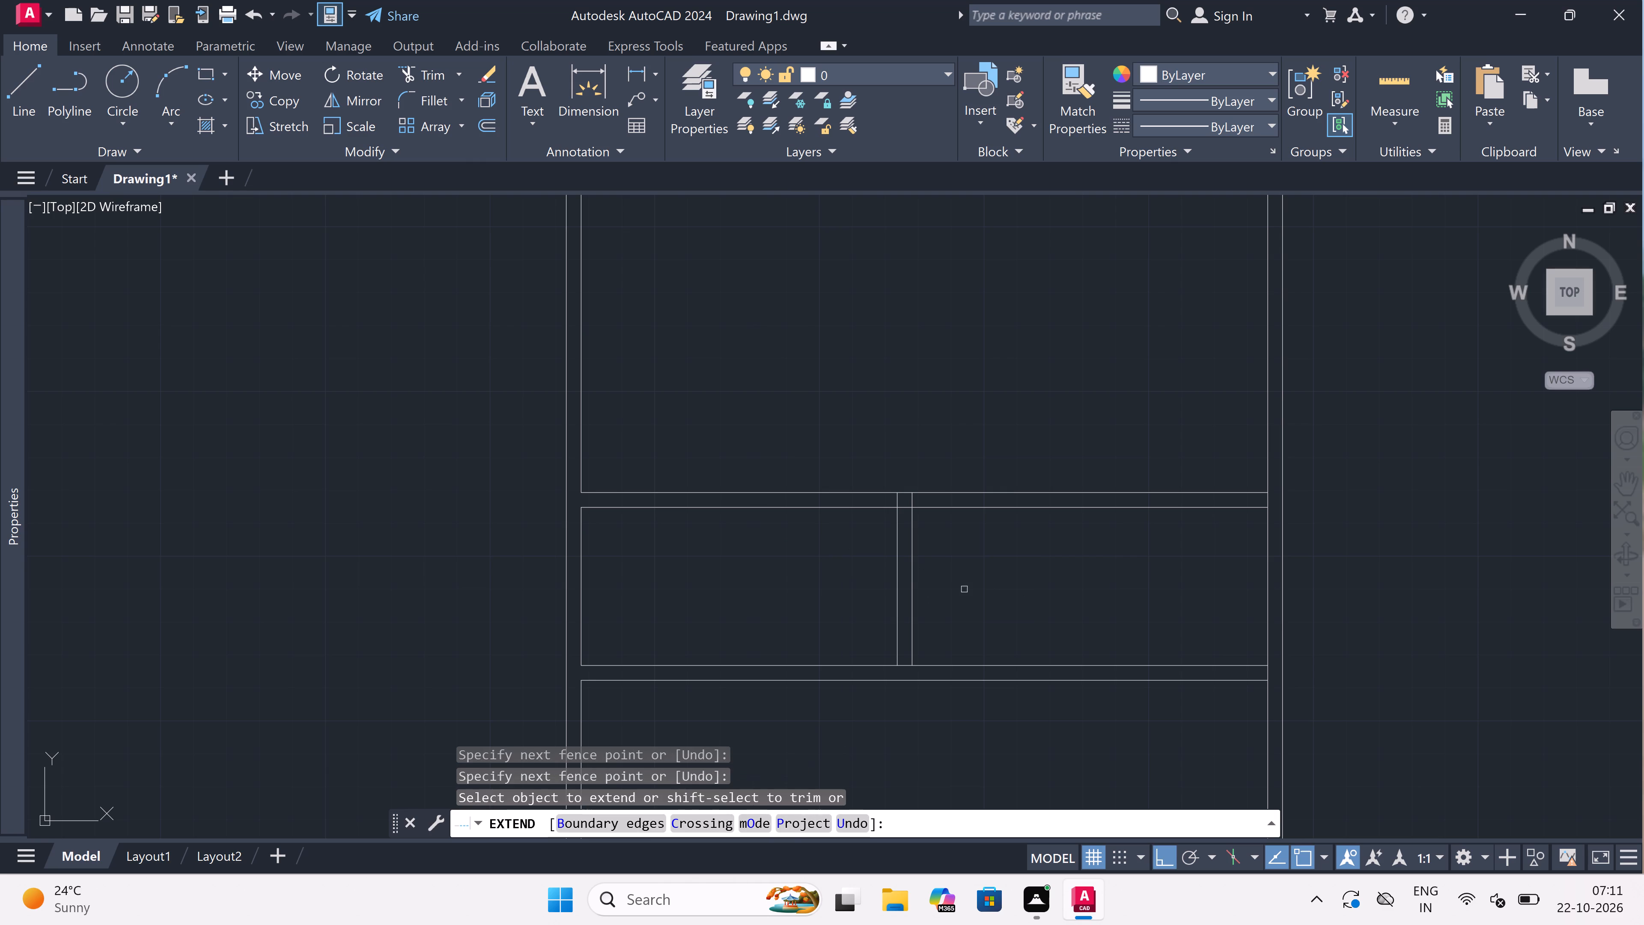
{"action": "double_click", "coordinate": [997, 596]}
{"action": "left_click", "coordinate": [839, 623]}
{"action": "key", "text": "Escape"}
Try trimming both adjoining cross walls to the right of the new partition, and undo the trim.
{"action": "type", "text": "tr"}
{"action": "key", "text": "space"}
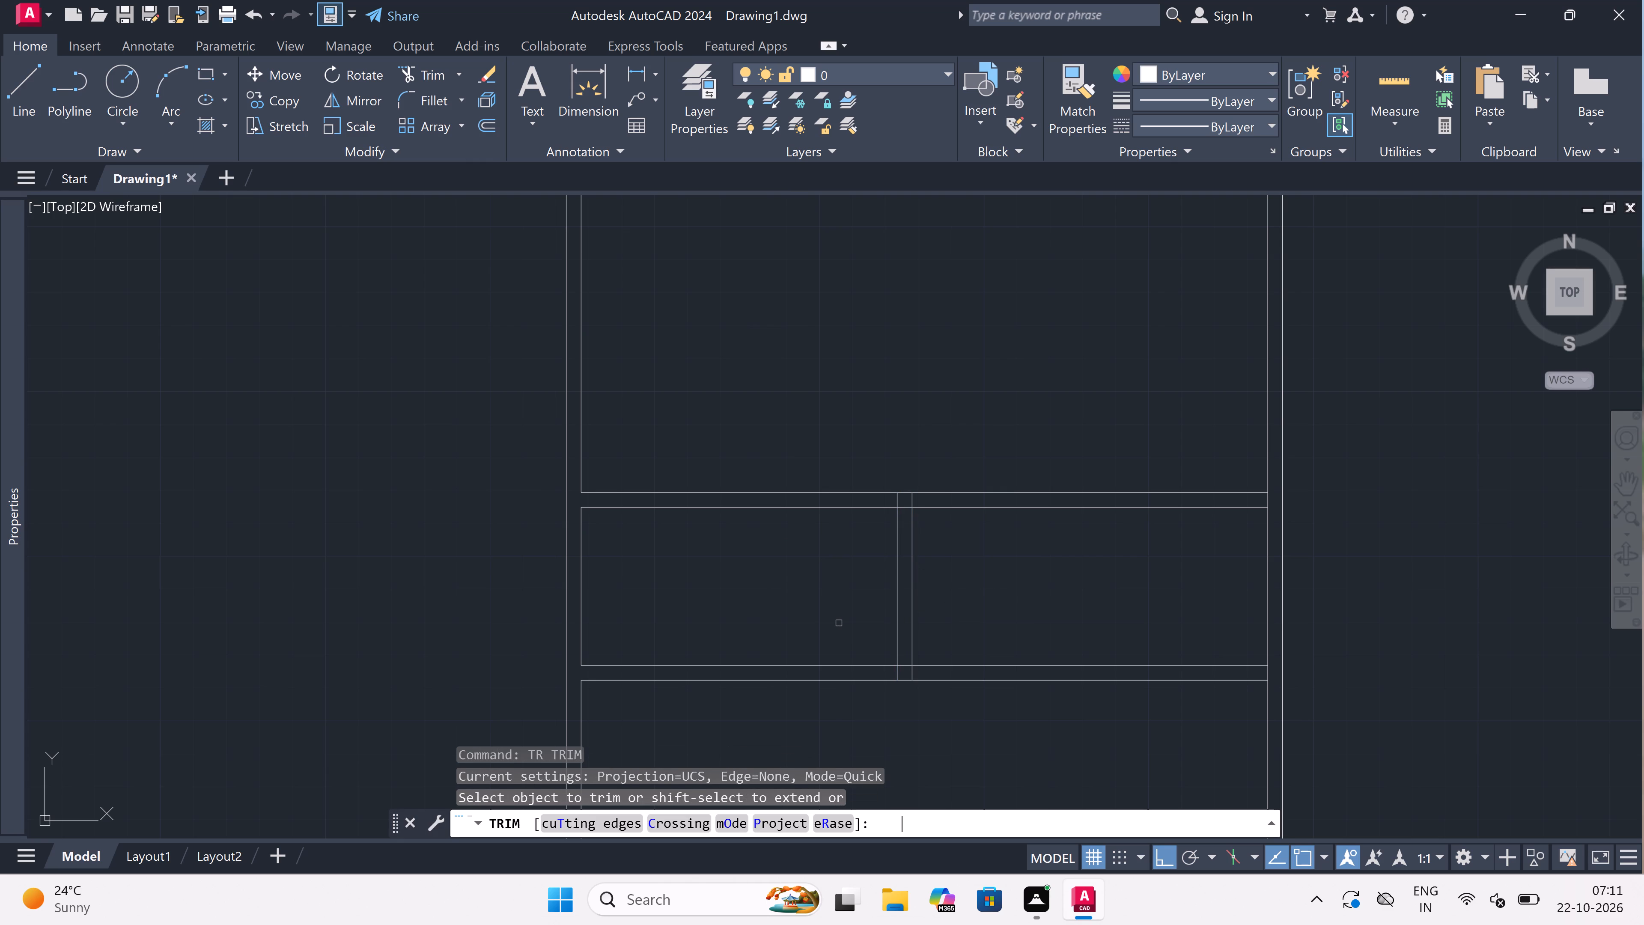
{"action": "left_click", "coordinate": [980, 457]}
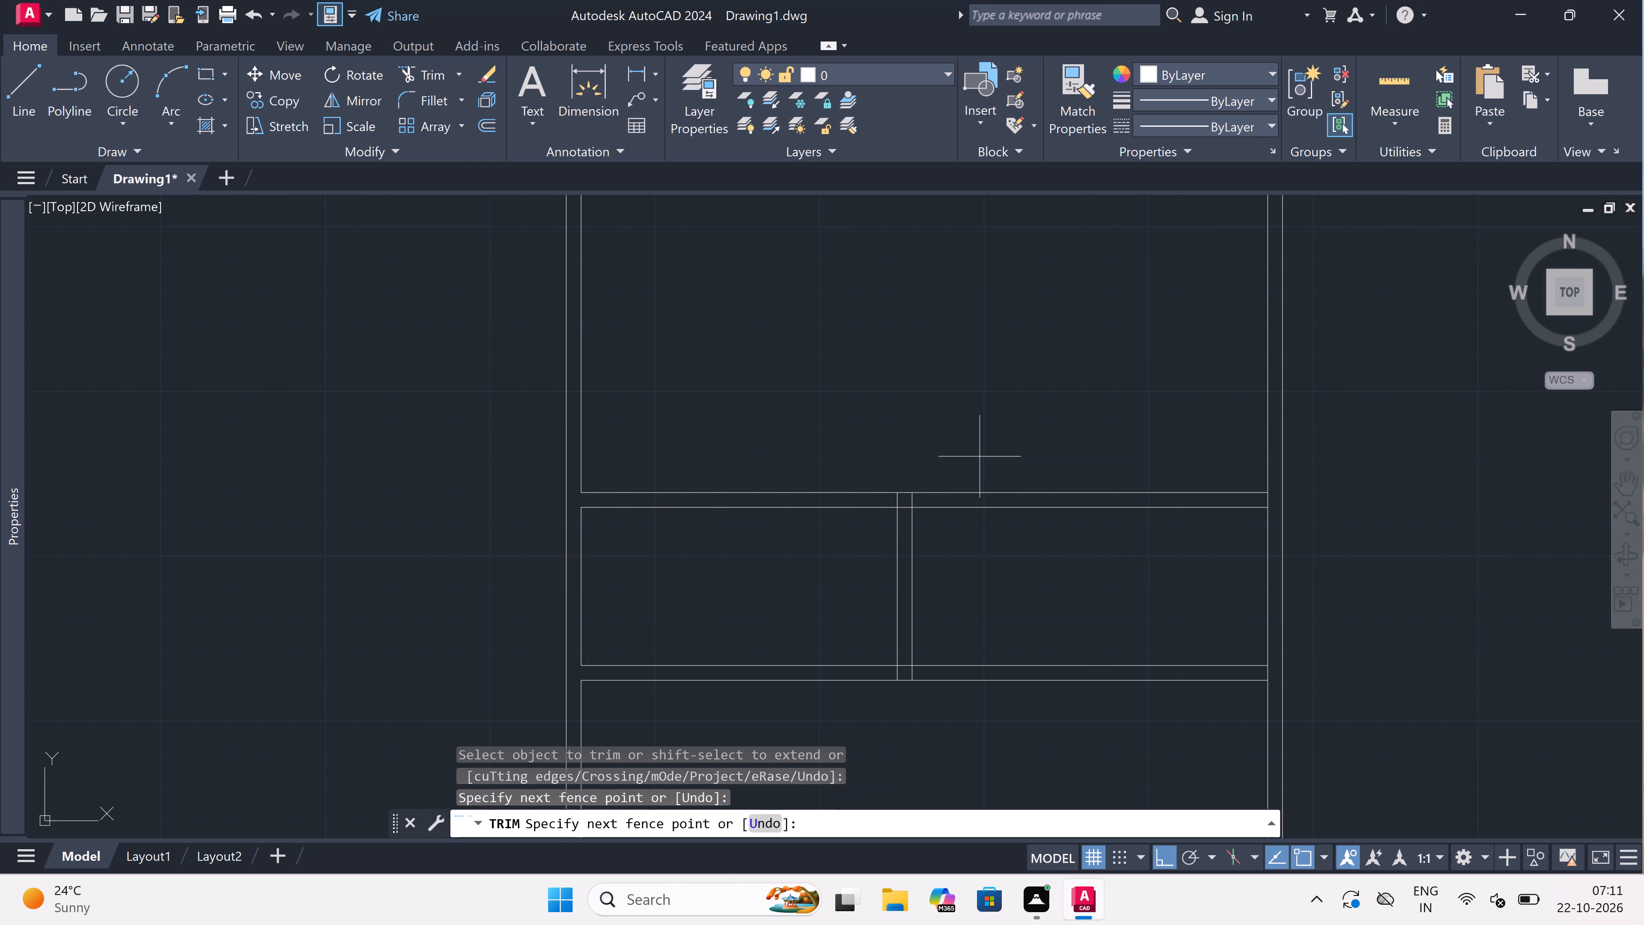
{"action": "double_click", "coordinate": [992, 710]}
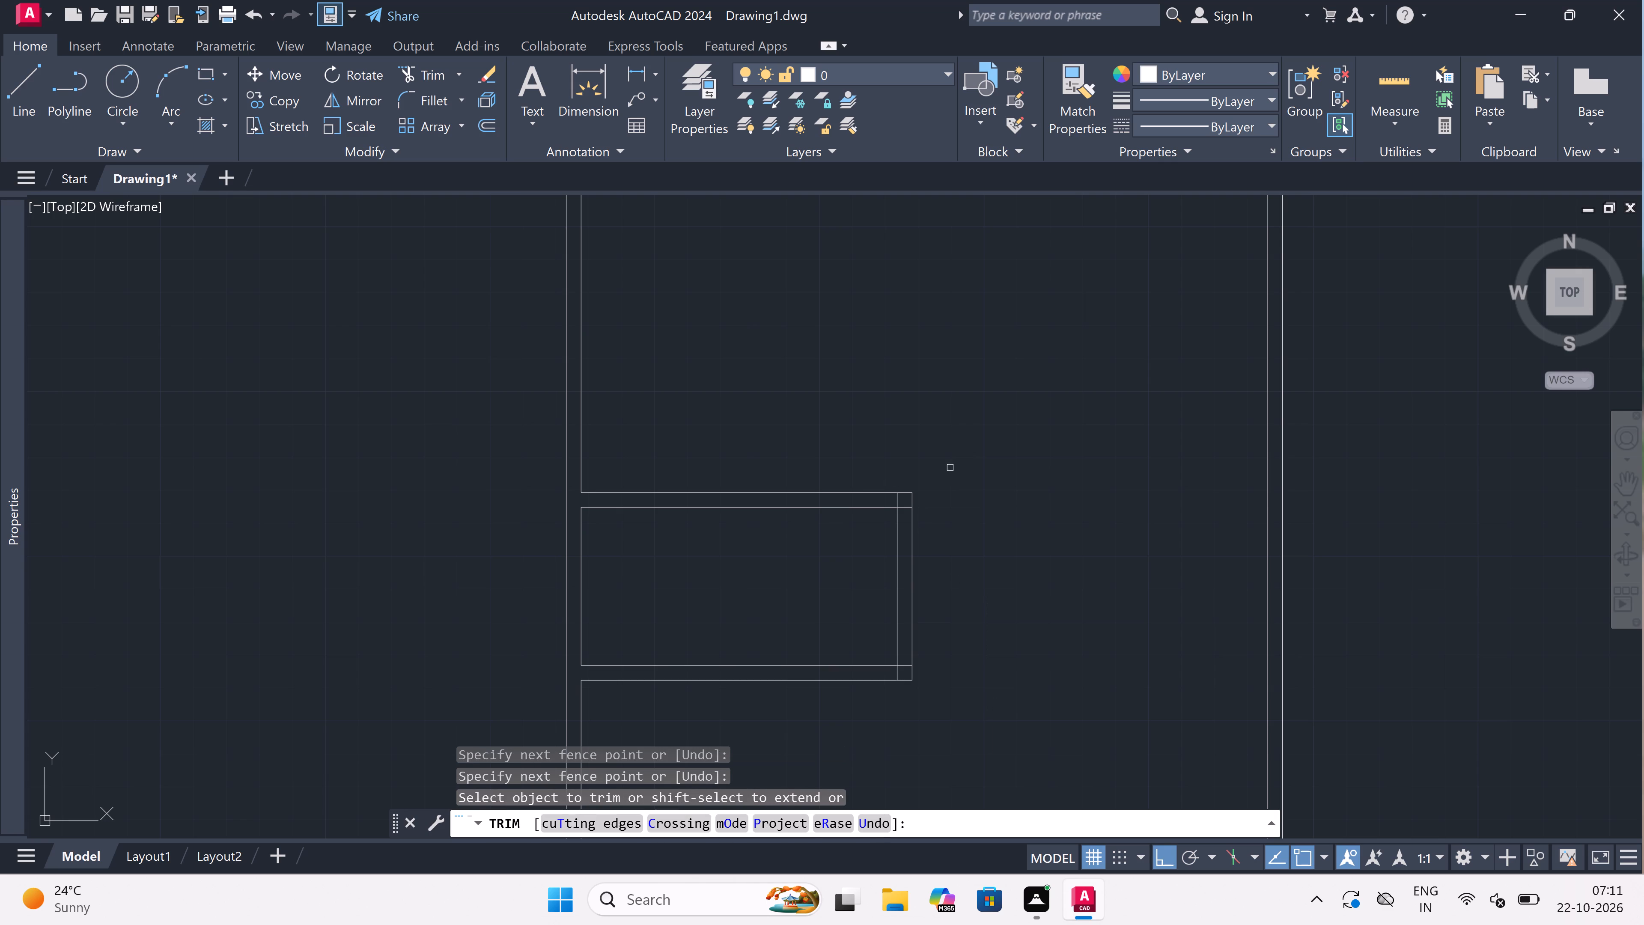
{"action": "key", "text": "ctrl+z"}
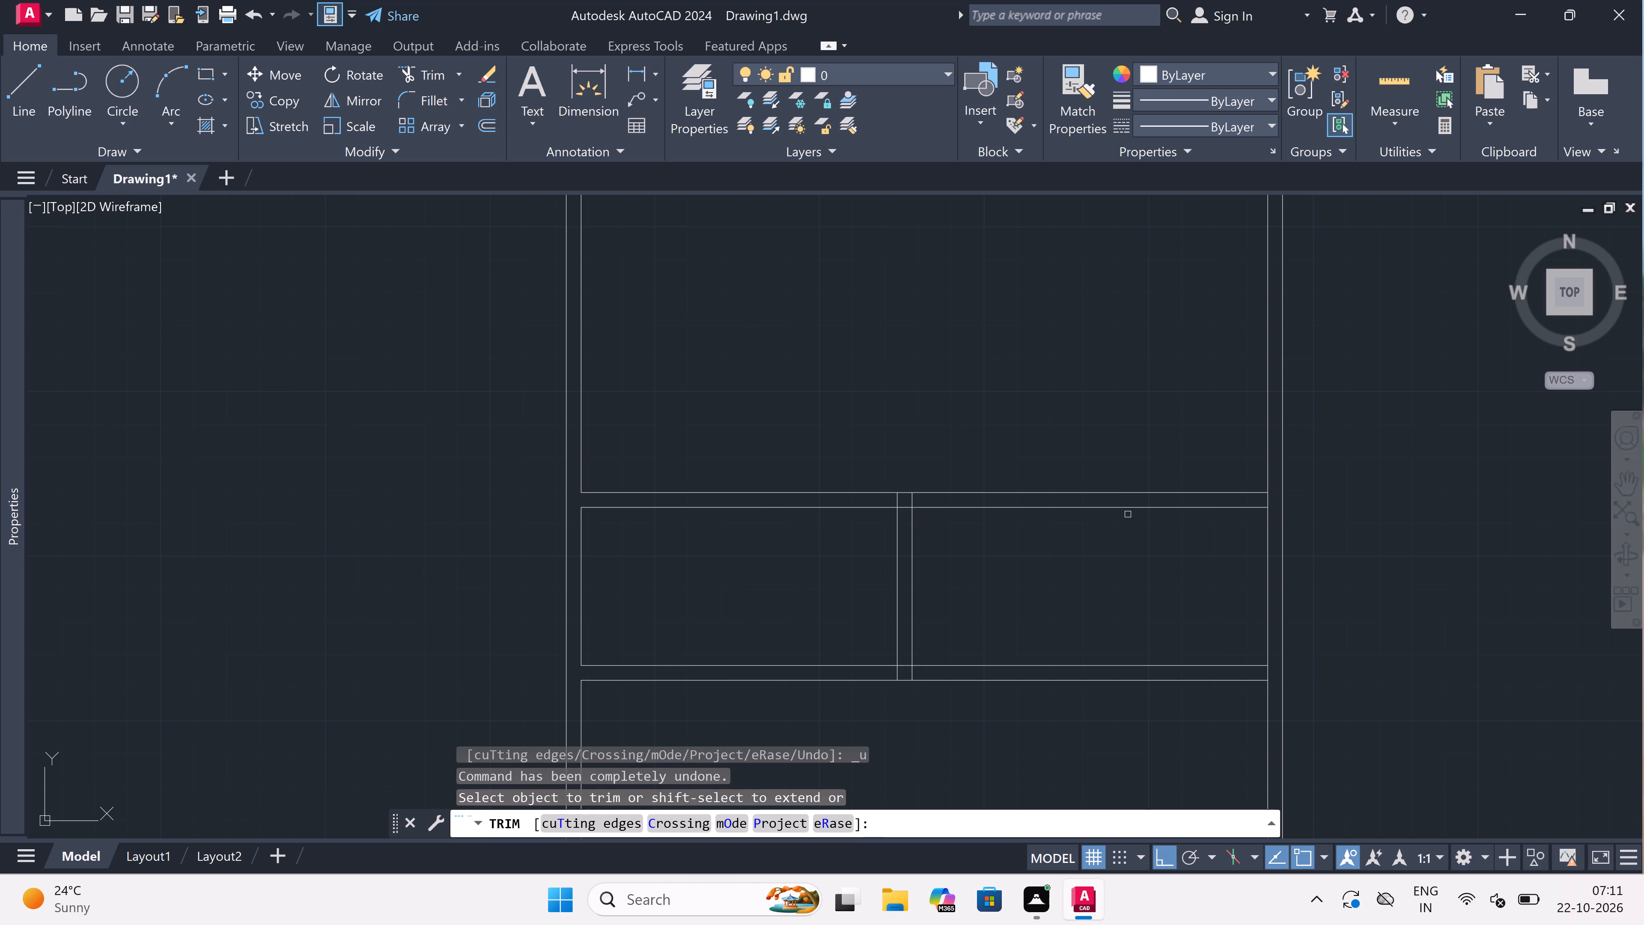
Trim away both lines of only the upper cross wall to the right of the new partition.
{"action": "left_click", "coordinate": [1142, 531]}
{"action": "left_click", "coordinate": [1141, 448]}
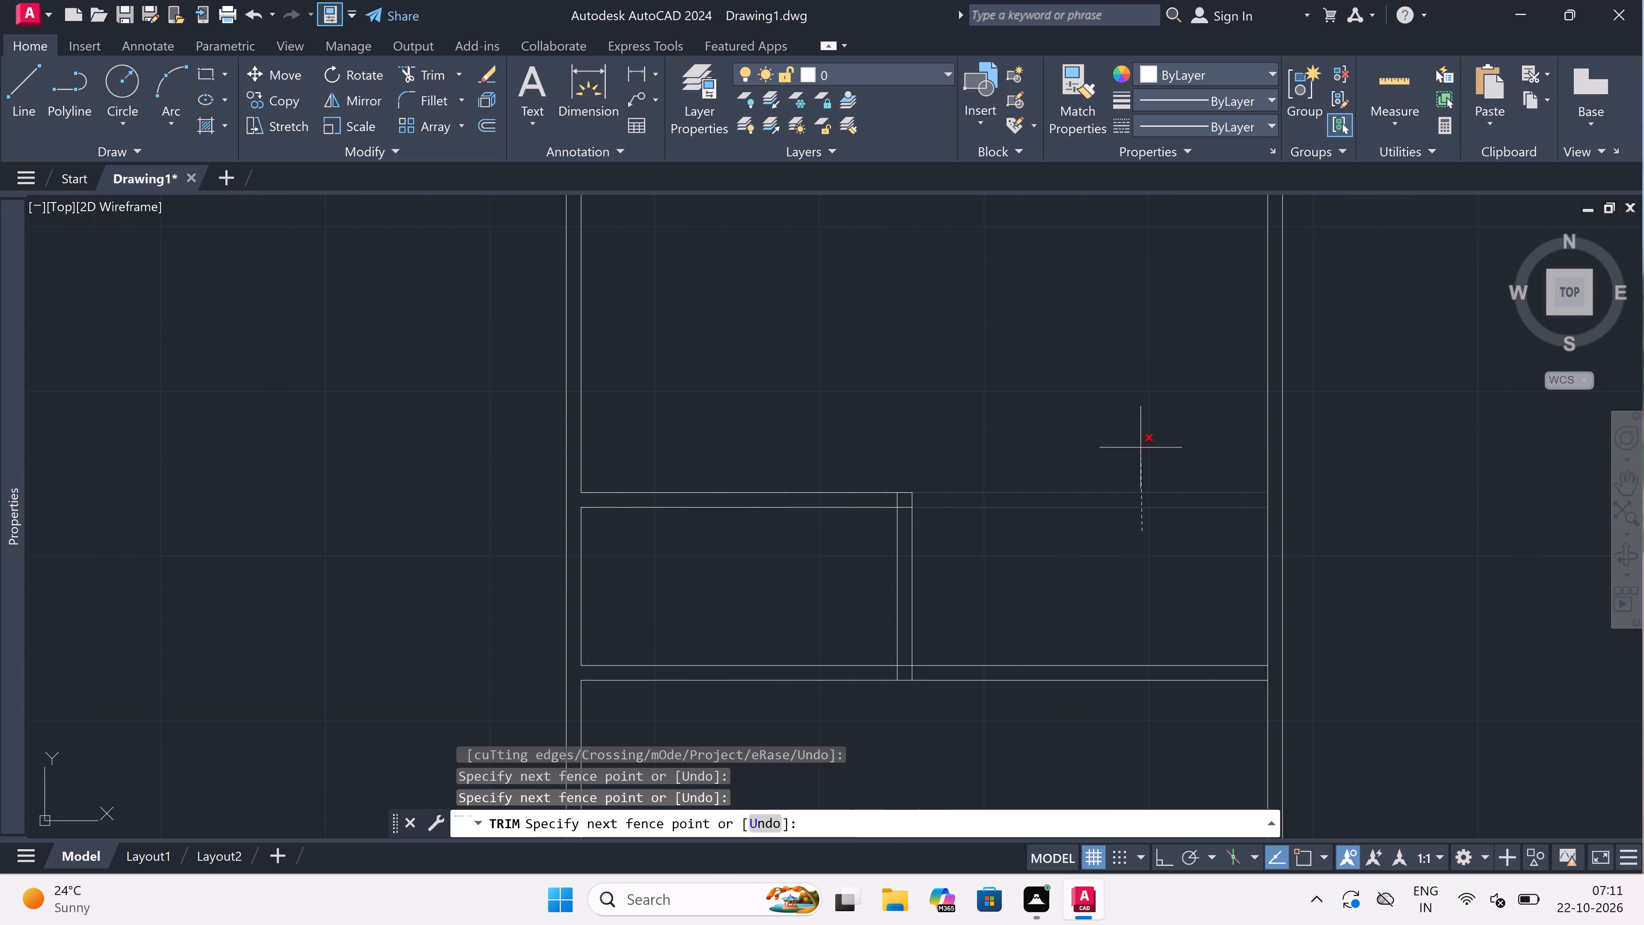
Trim the overlapping inner line ends at the upper-right corner of the 8' wide room.
{"action": "scroll", "coordinate": [899, 510], "scroll_direction": "up", "scroll_amount": 2}
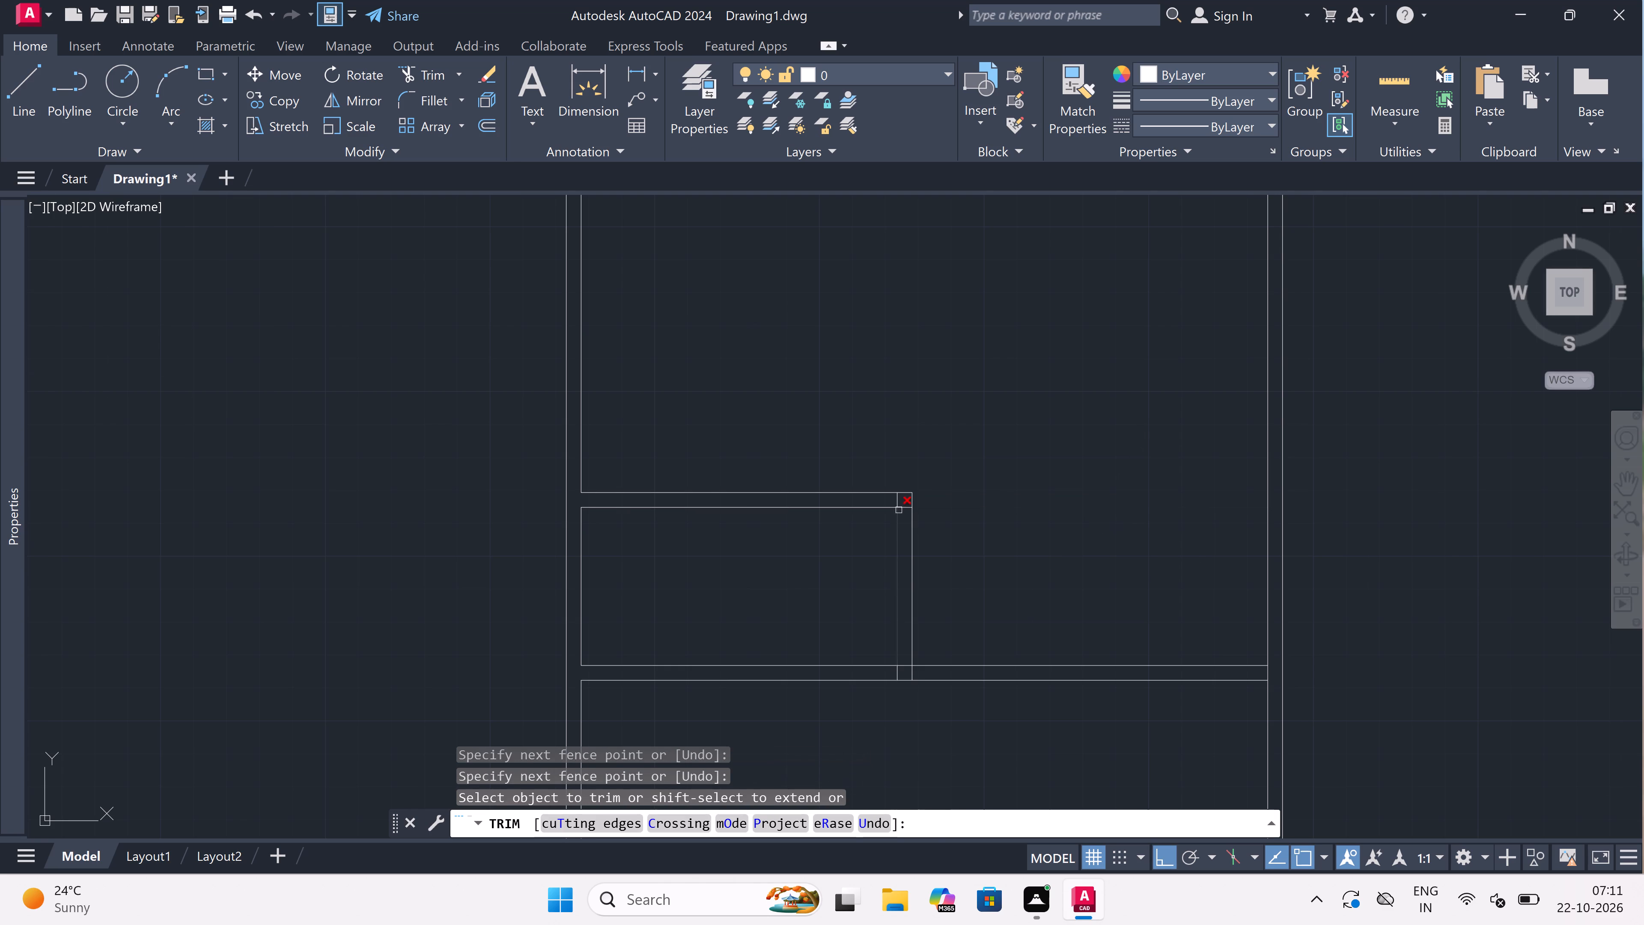
{"action": "scroll", "coordinate": [899, 510], "scroll_direction": "up", "scroll_amount": 1}
{"action": "scroll", "coordinate": [894, 457], "scroll_direction": "up", "scroll_amount": 1}
{"action": "double_click", "coordinate": [886, 457]}
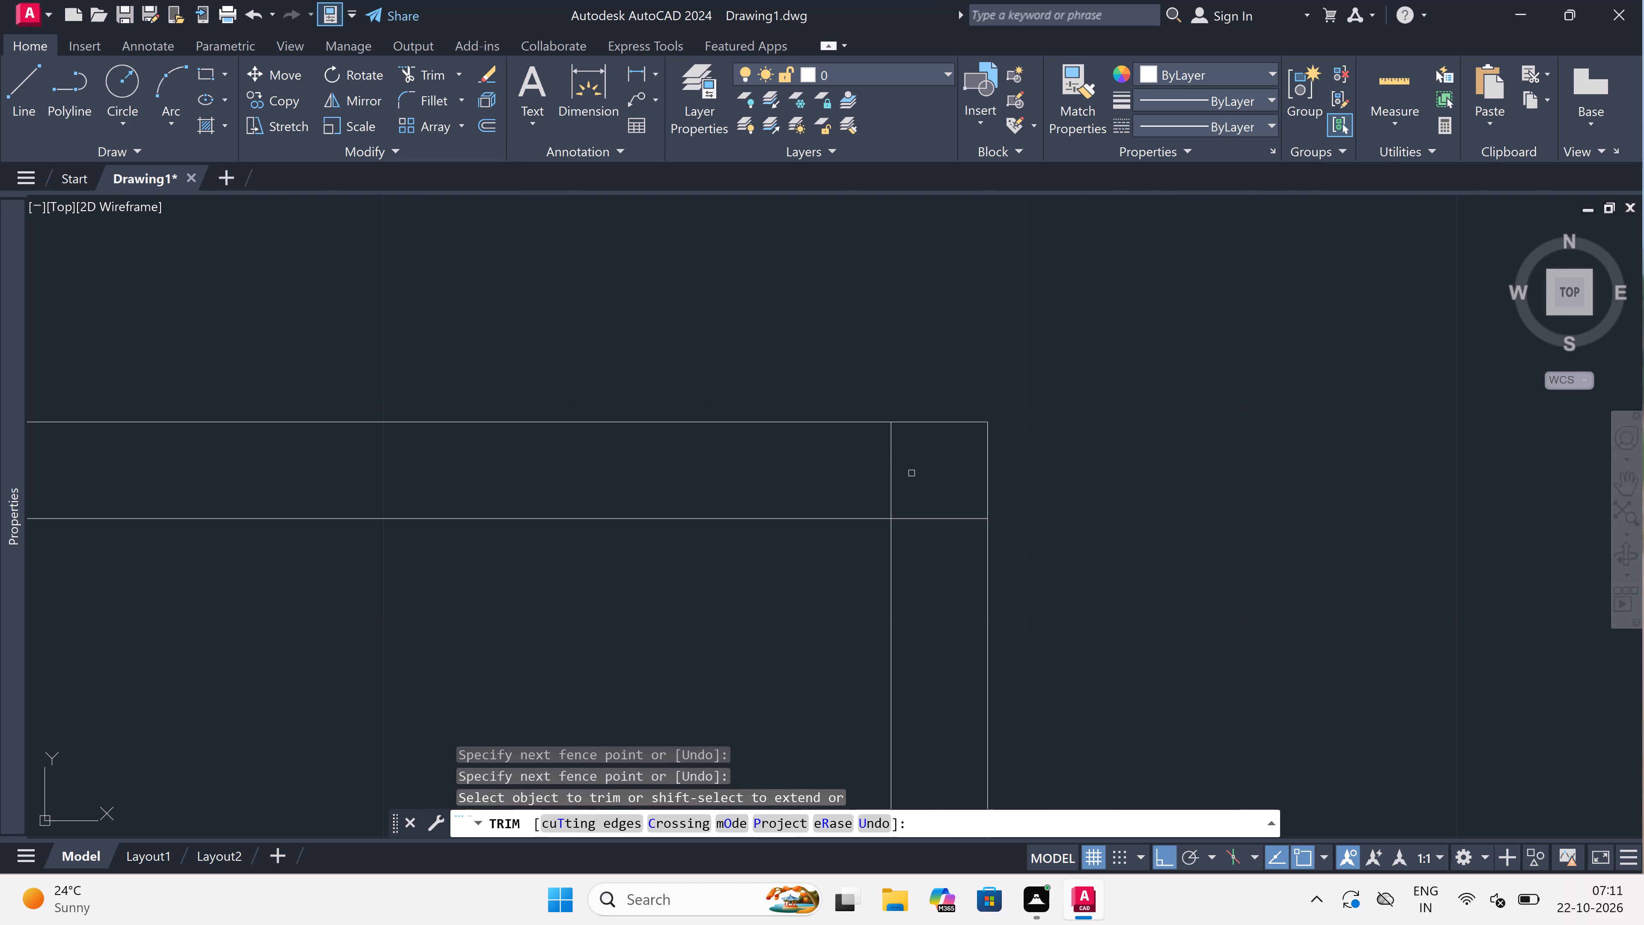
{"action": "left_click", "coordinate": [911, 474]}
{"action": "left_click", "coordinate": [849, 471]}
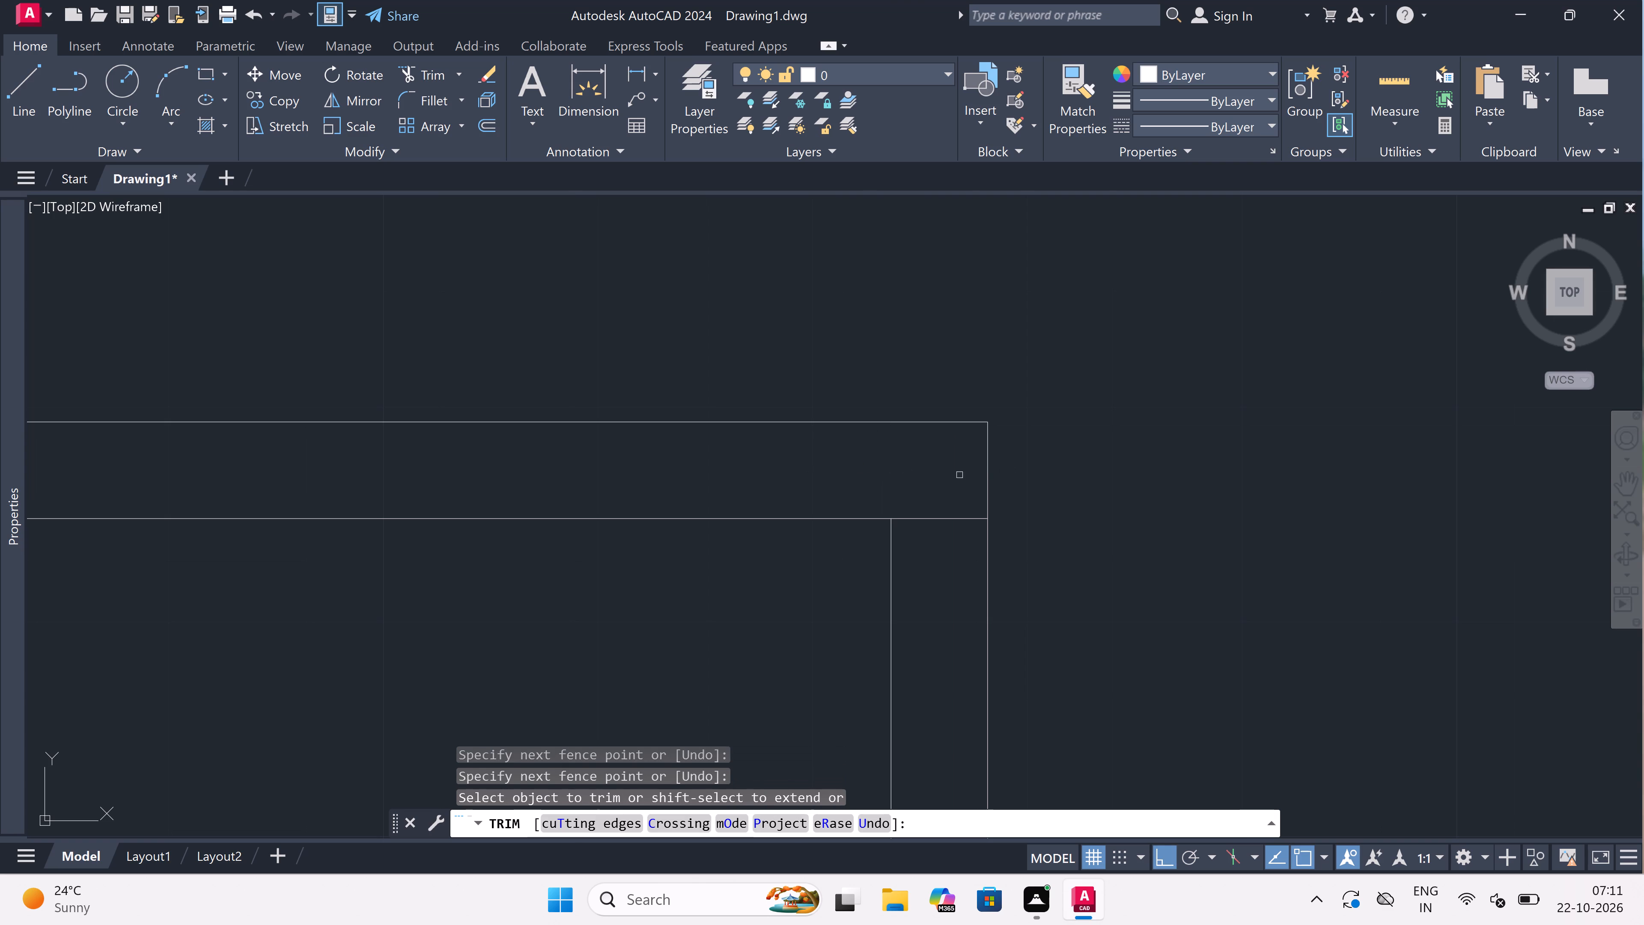
{"action": "double_click", "coordinate": [932, 464]}
Trim the crossing line segments where the new partition meets the lower cross wall to form an open T-junction.
{"action": "scroll", "coordinate": [932, 464], "scroll_direction": "down", "scroll_amount": 4}
{"action": "scroll", "coordinate": [929, 566], "scroll_direction": "down", "scroll_amount": 3}
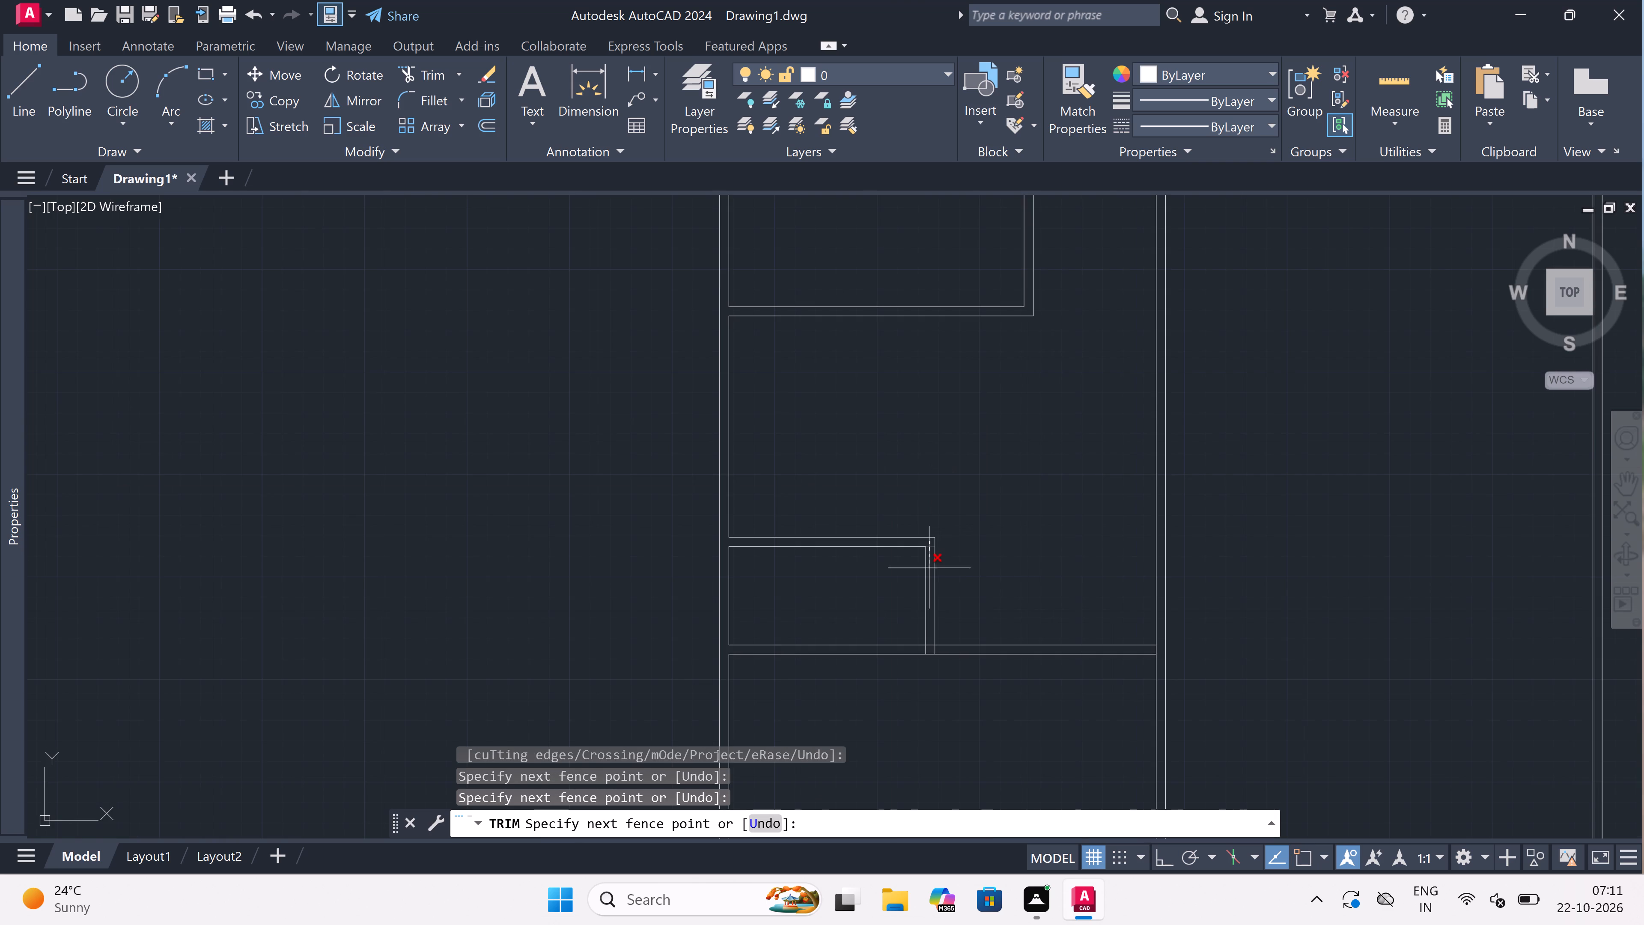
{"action": "scroll", "coordinate": [931, 668], "scroll_direction": "up", "scroll_amount": 3}
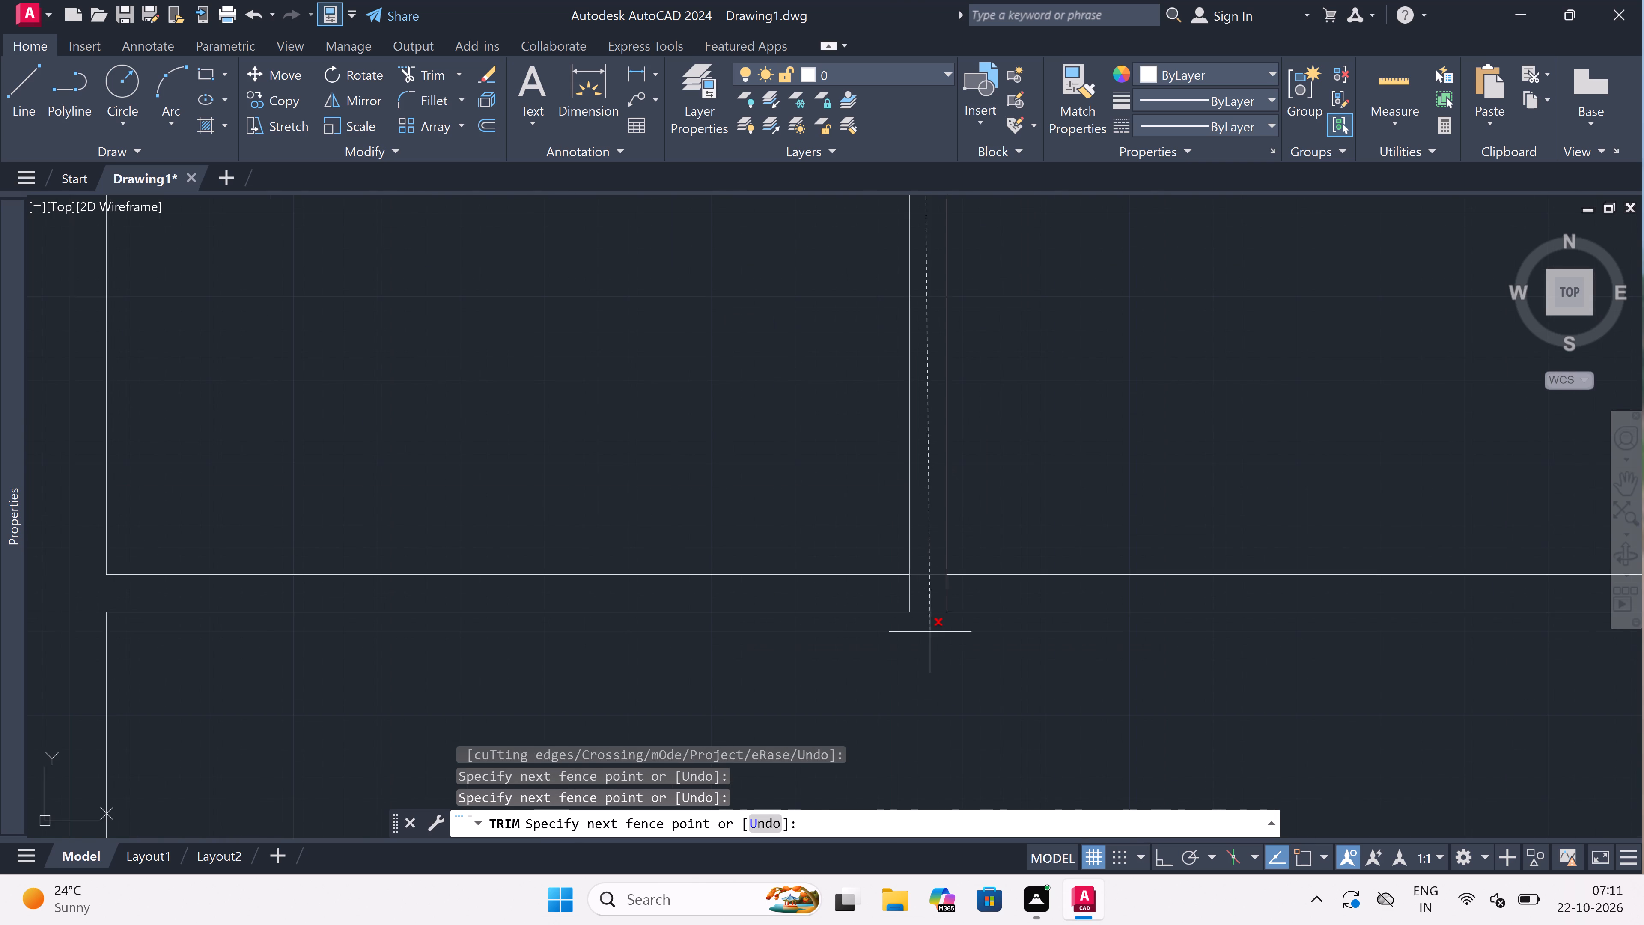
{"action": "scroll", "coordinate": [923, 584], "scroll_direction": "up", "scroll_amount": 3}
{"action": "left_click", "coordinate": [923, 584]}
{"action": "left_click", "coordinate": [1085, 627]}
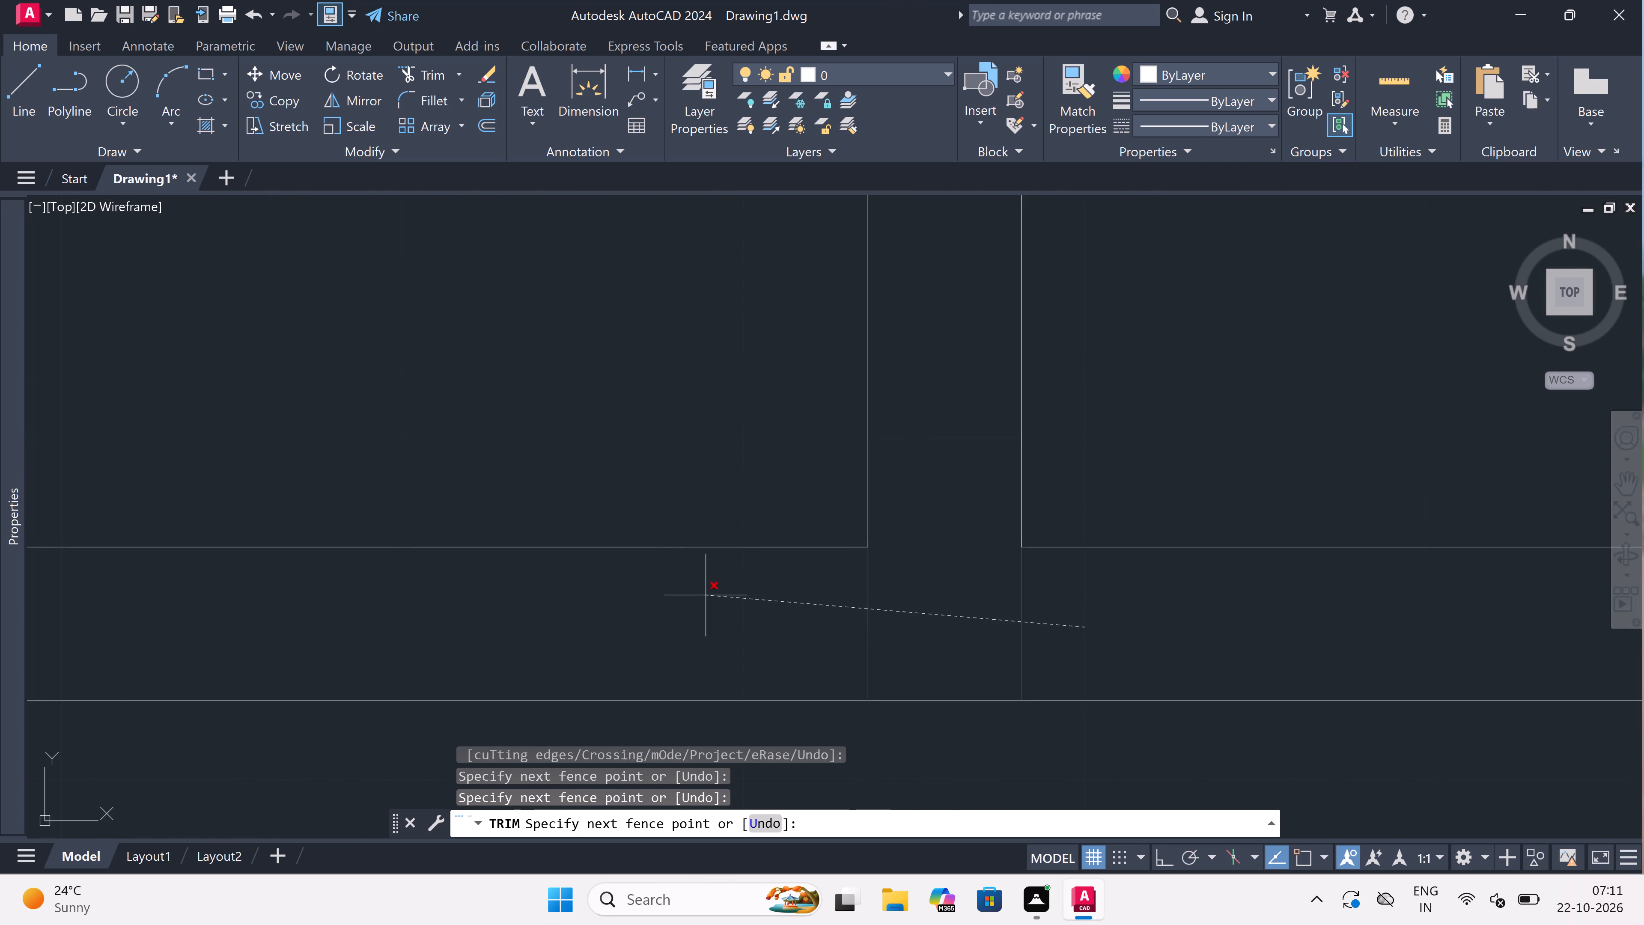
{"action": "left_click", "coordinate": [656, 585]}
{"action": "scroll", "coordinate": [834, 558], "scroll_direction": "down", "scroll_amount": 13}
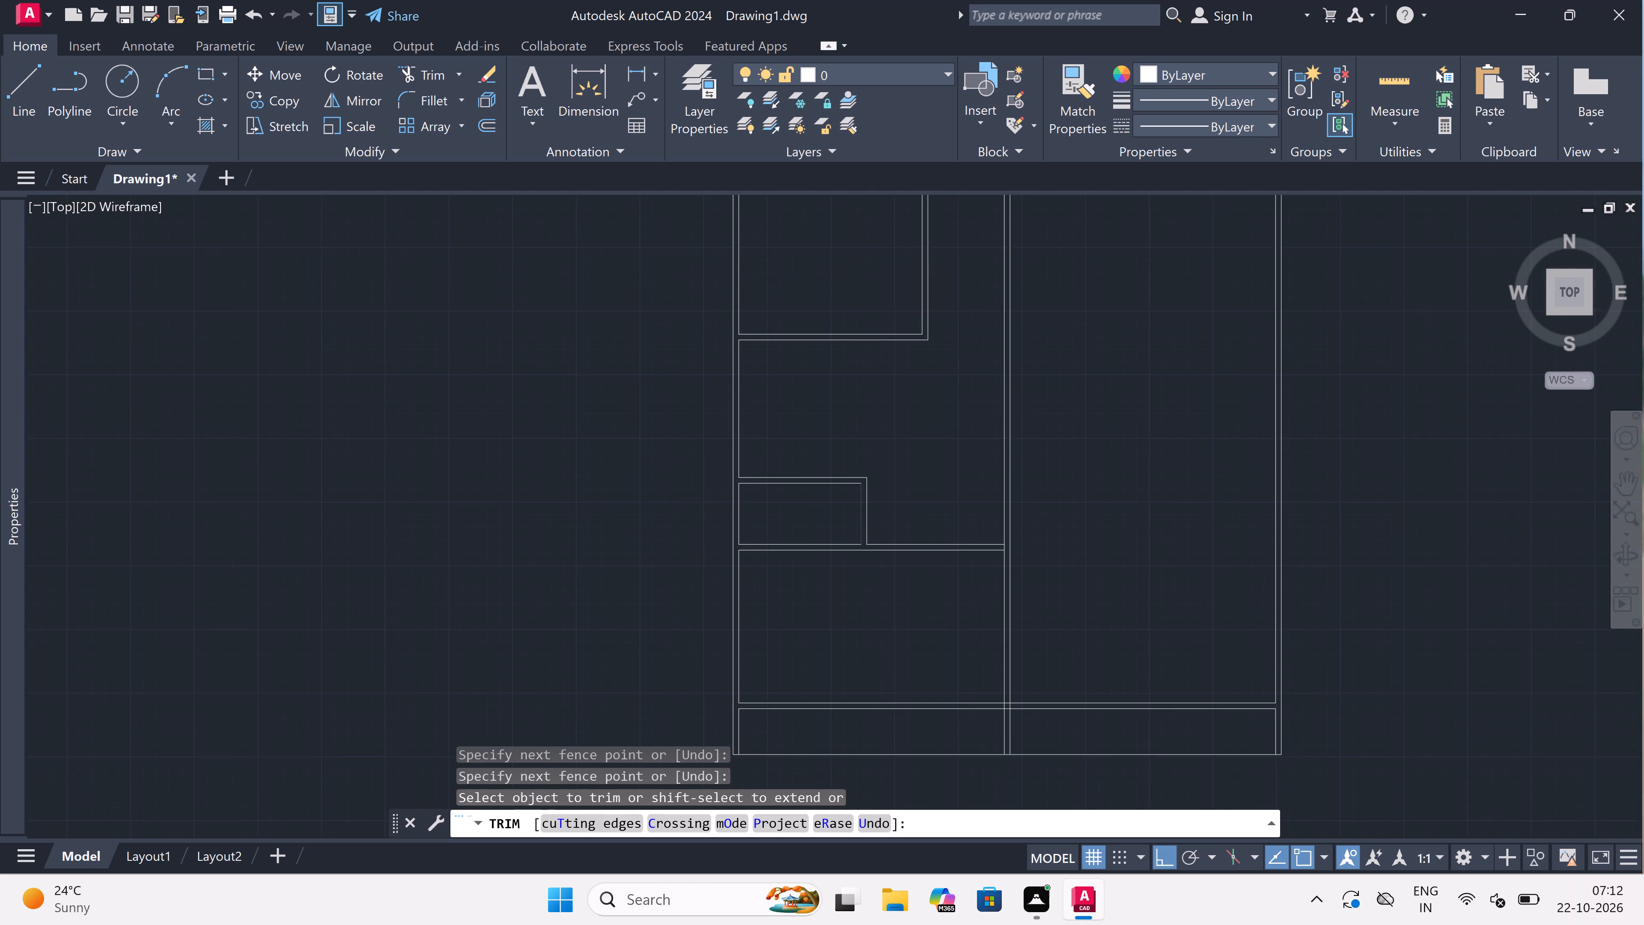
Offset the inner line of the left outer wall 13'2" to the right inside the room below the lower cross wall.
{"action": "scroll", "coordinate": [859, 565], "scroll_direction": "up", "scroll_amount": 4}
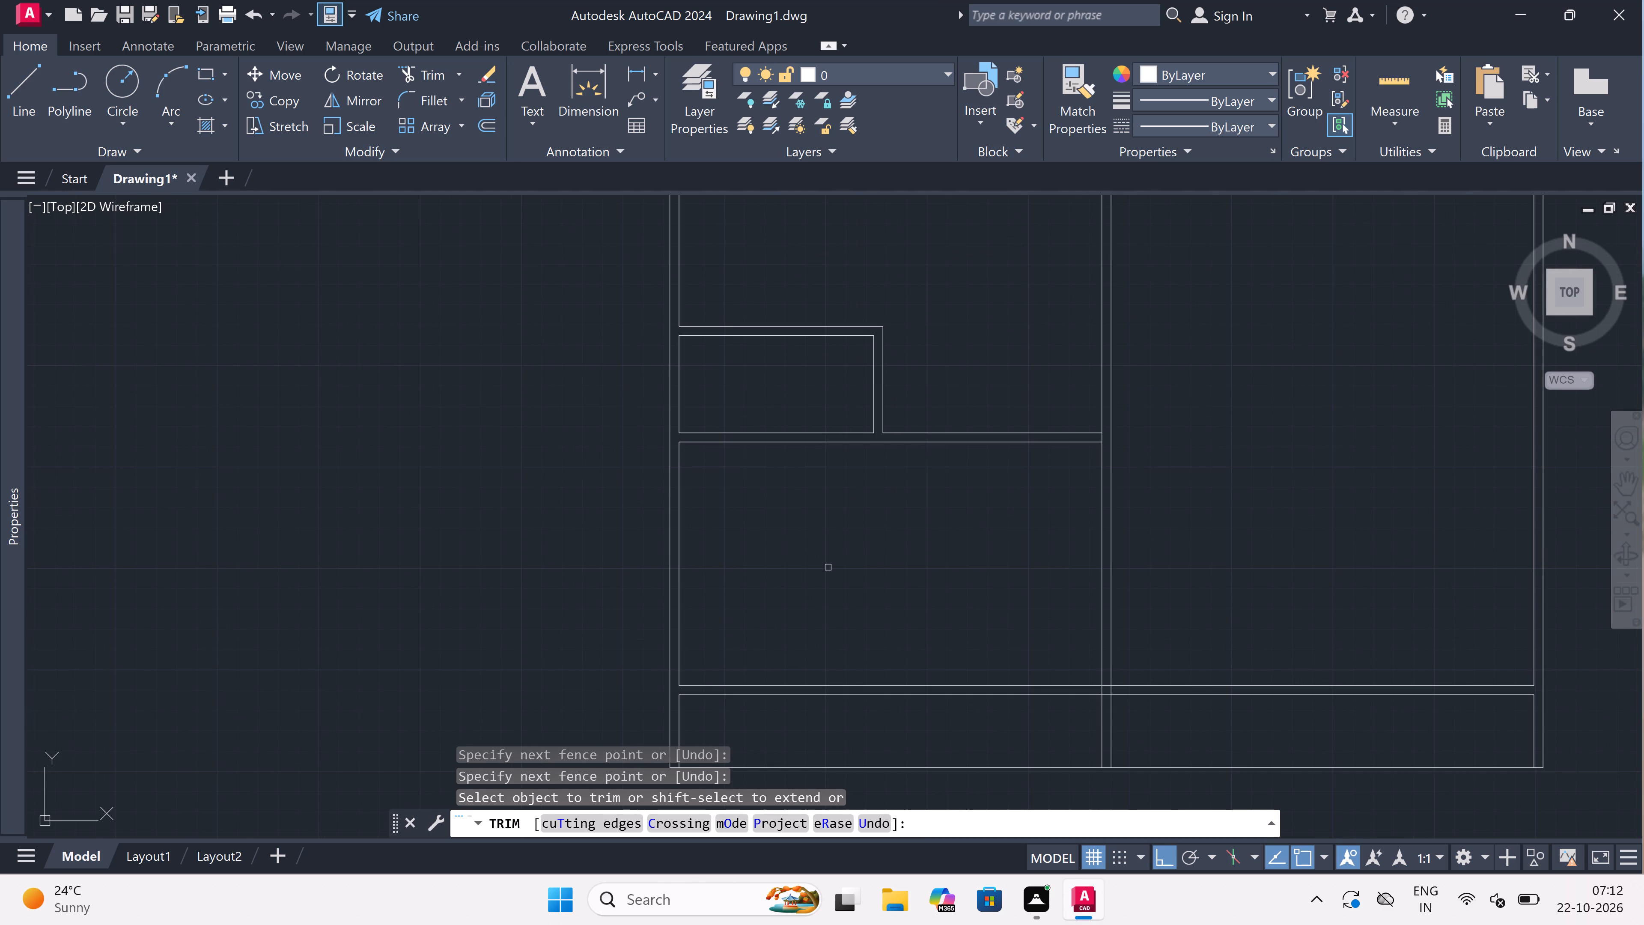
{"action": "key", "text": "Escape"}
{"action": "type", "text": "o"}
{"action": "key", "text": "space"}
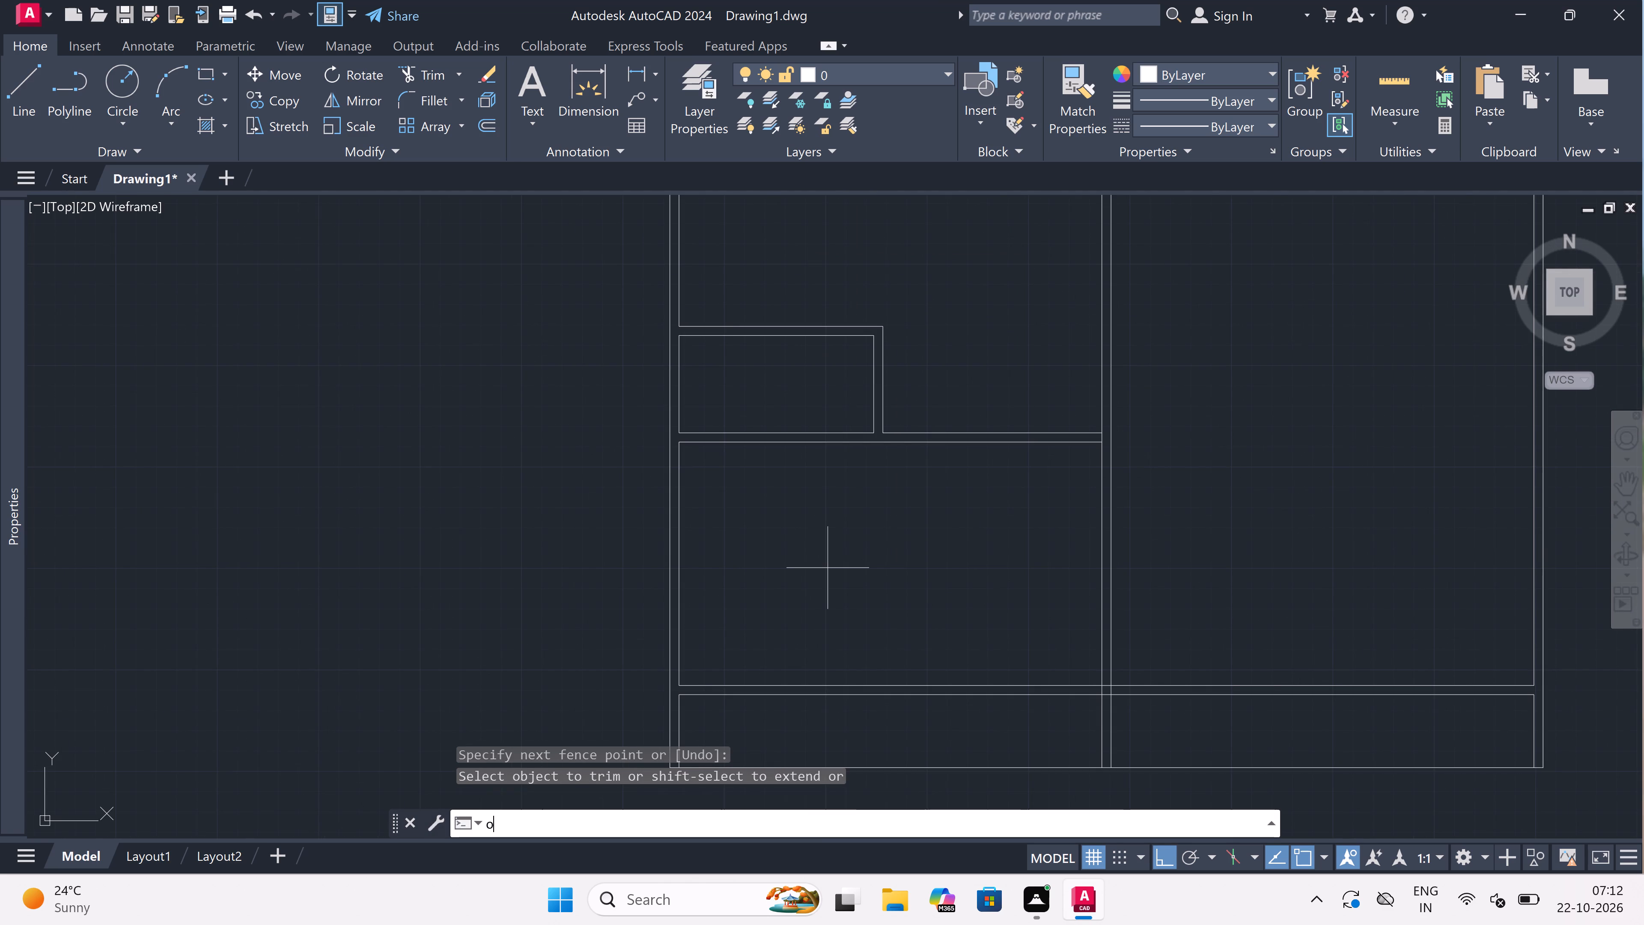
{"action": "left_click", "coordinate": [685, 561]}
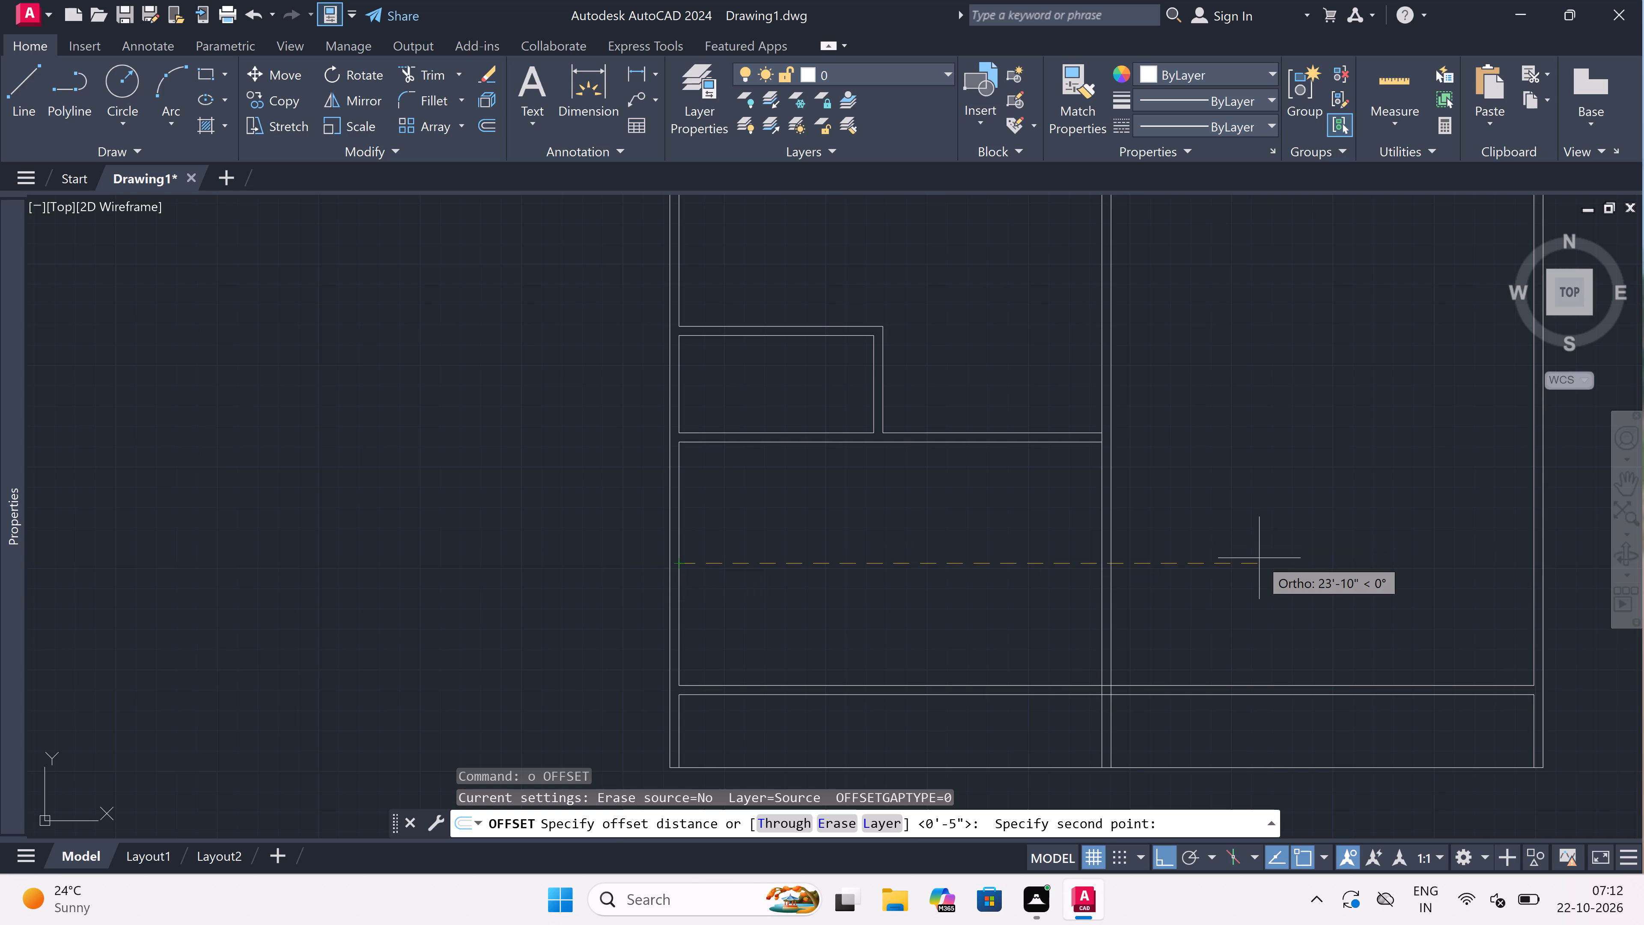
{"action": "key", "text": "1"}
{"action": "key", "text": "4"}
{"action": "key", "text": "BackSpace"}
{"action": "key", "text": "3"}
{"action": "key", "text": "apostrophe"}
{"action": "key", "text": "2"}
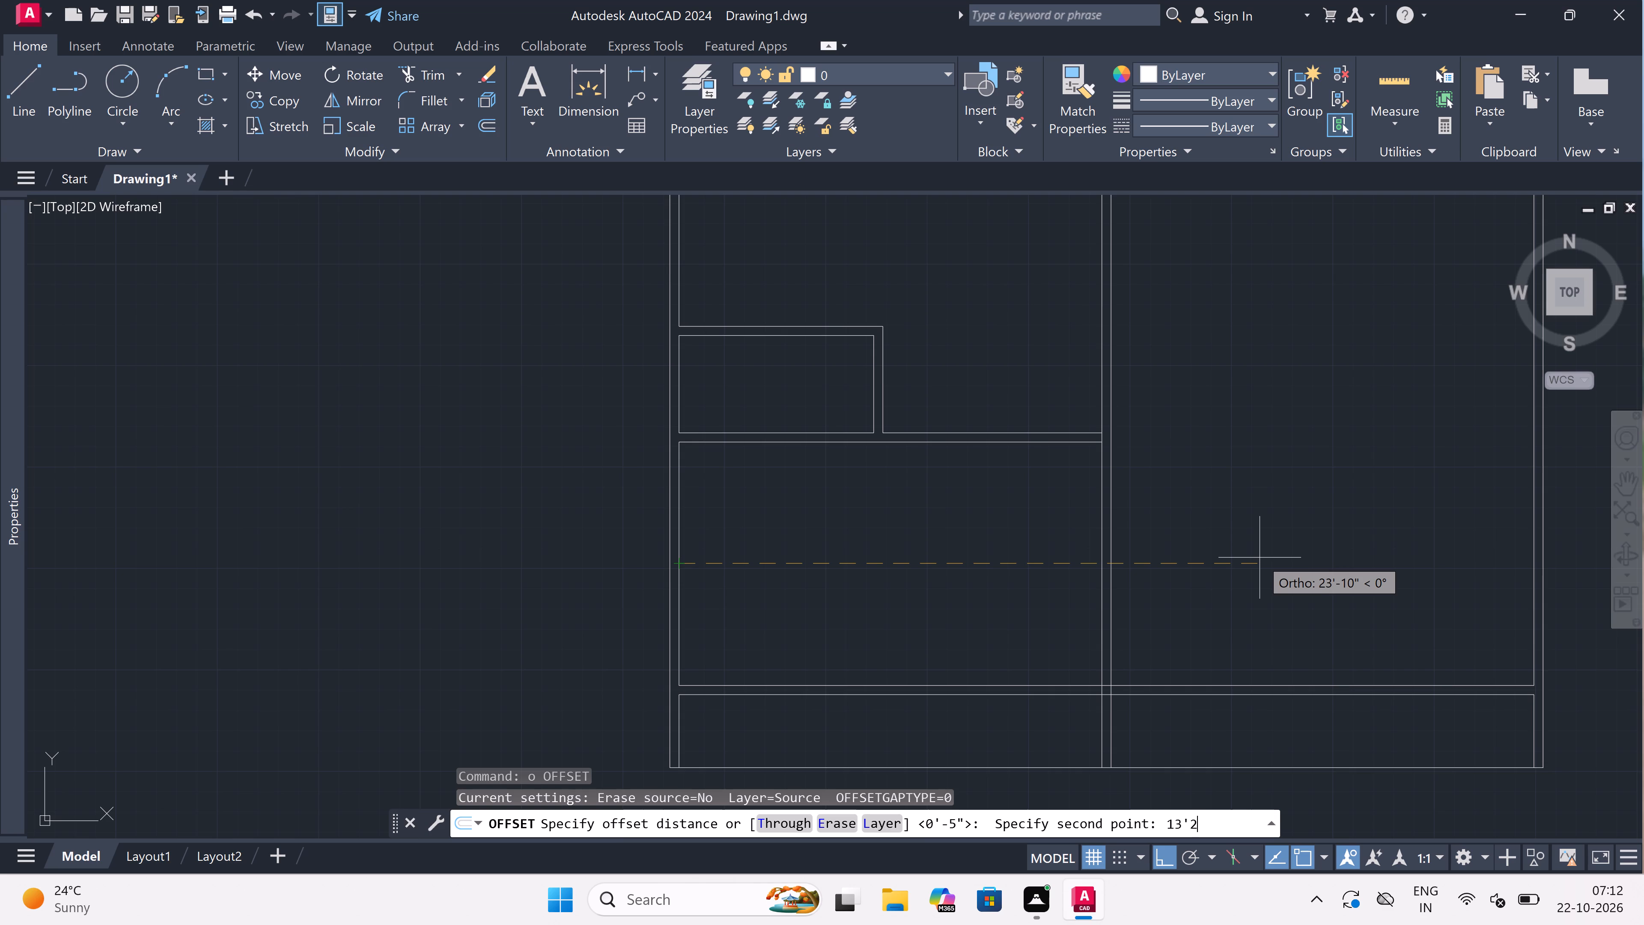
{"action": "type", "text": "\""}
{"action": "key", "text": "space"}
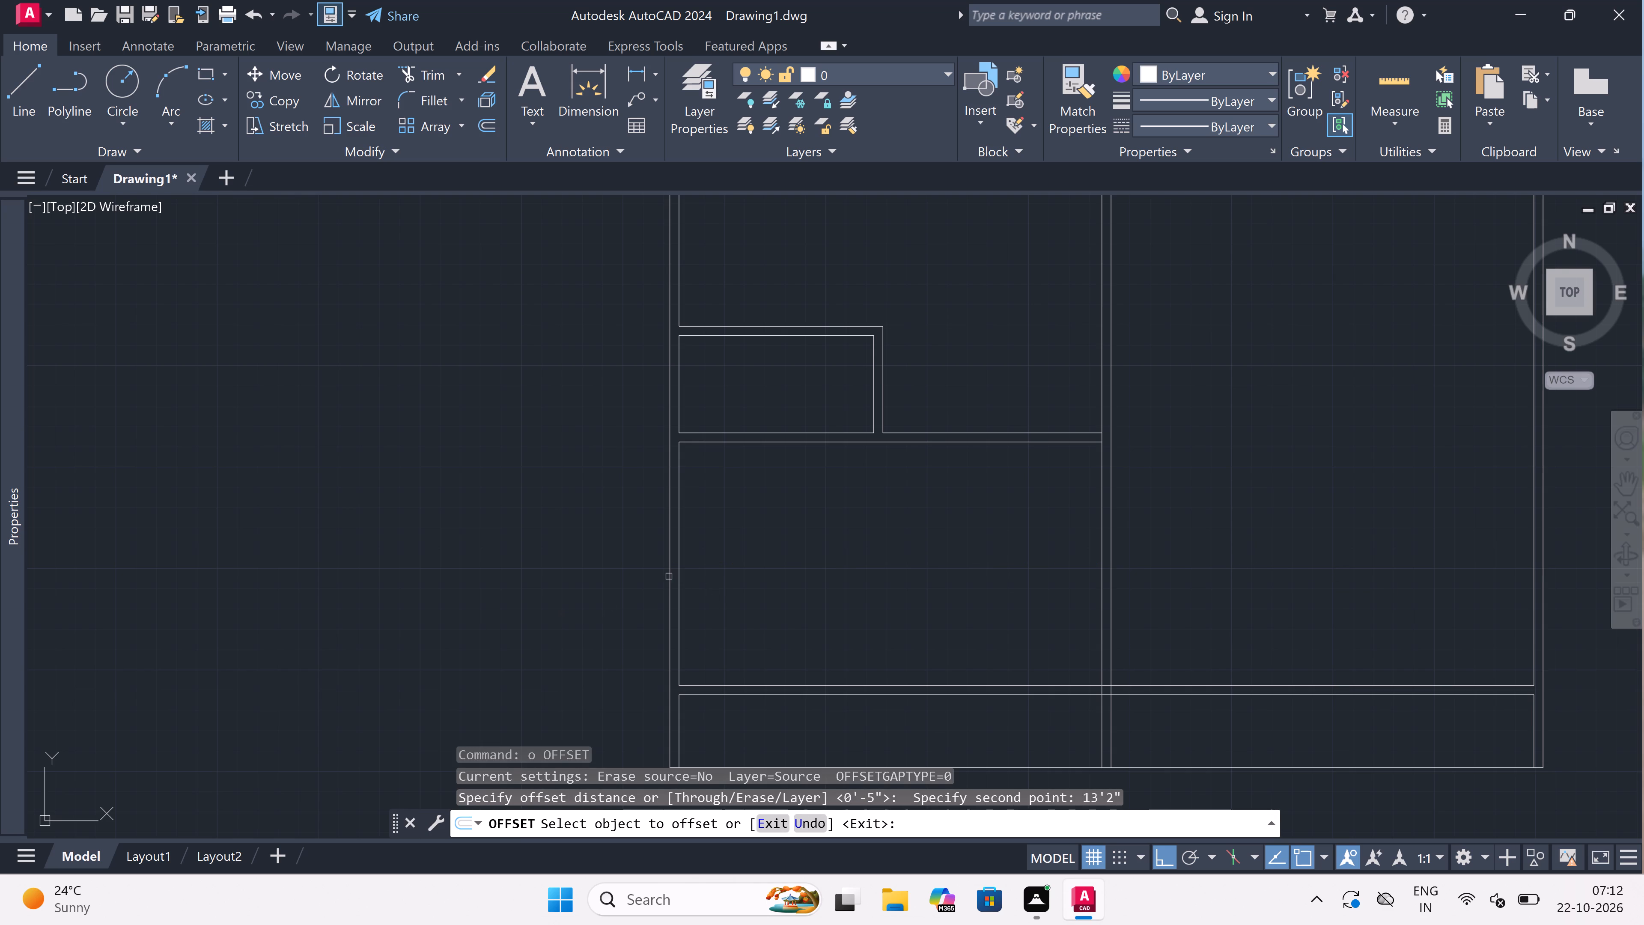
{"action": "left_click_drag", "start_coordinate": [678, 576], "coordinate": [727, 593]}
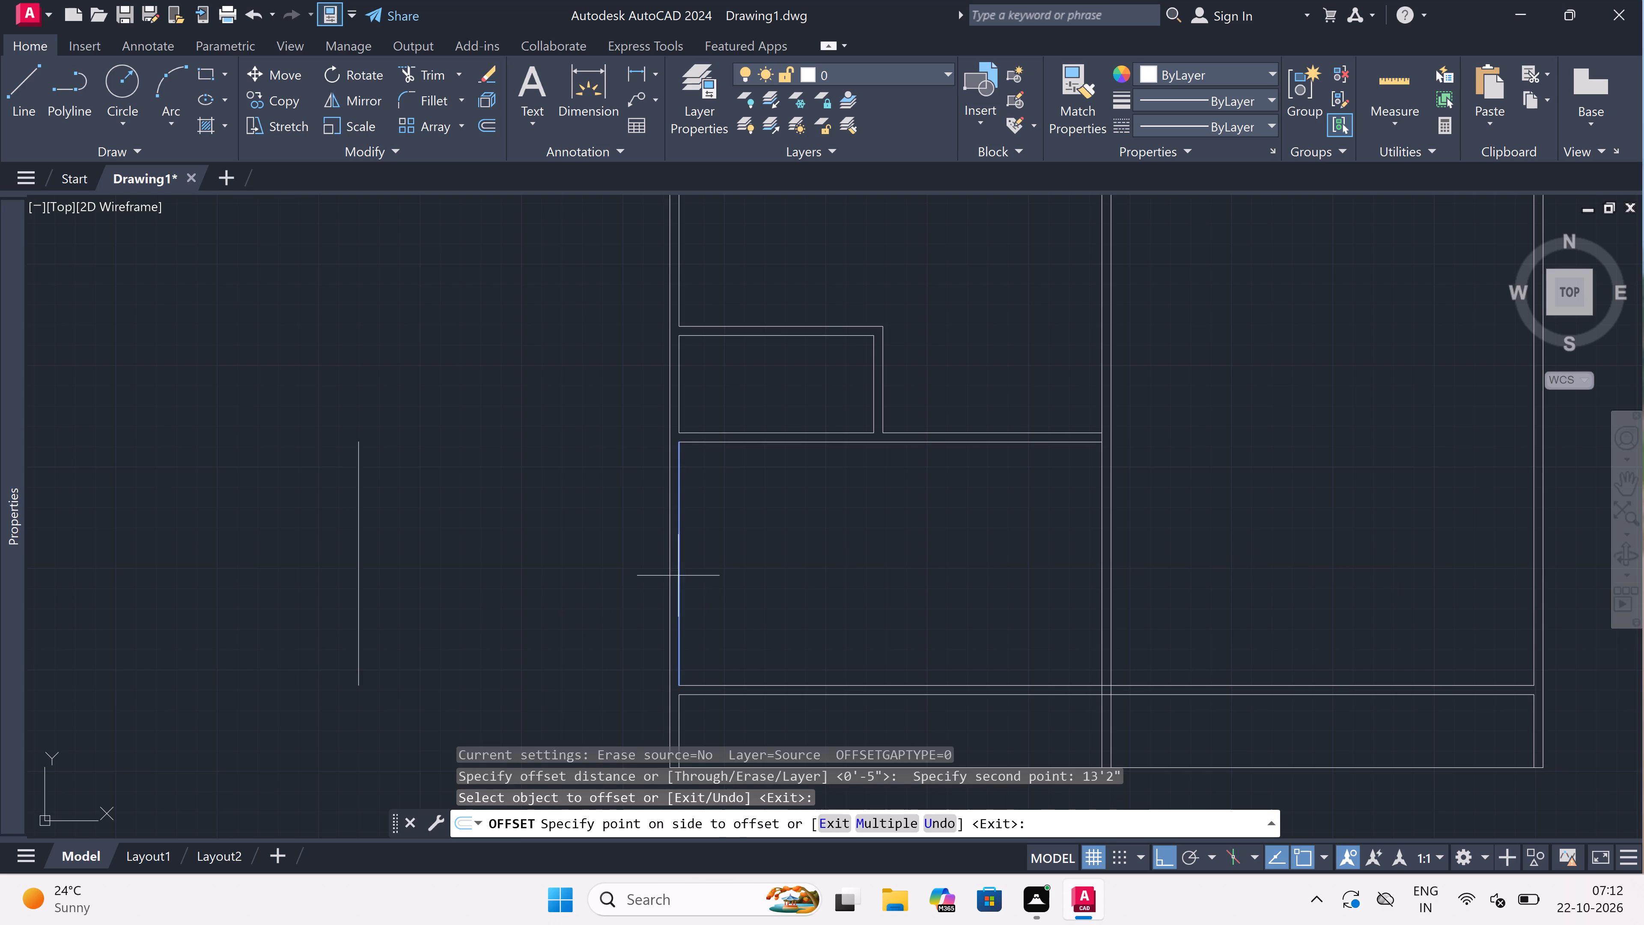
{"action": "left_click", "coordinate": [938, 608]}
{"action": "key", "text": "Escape"}
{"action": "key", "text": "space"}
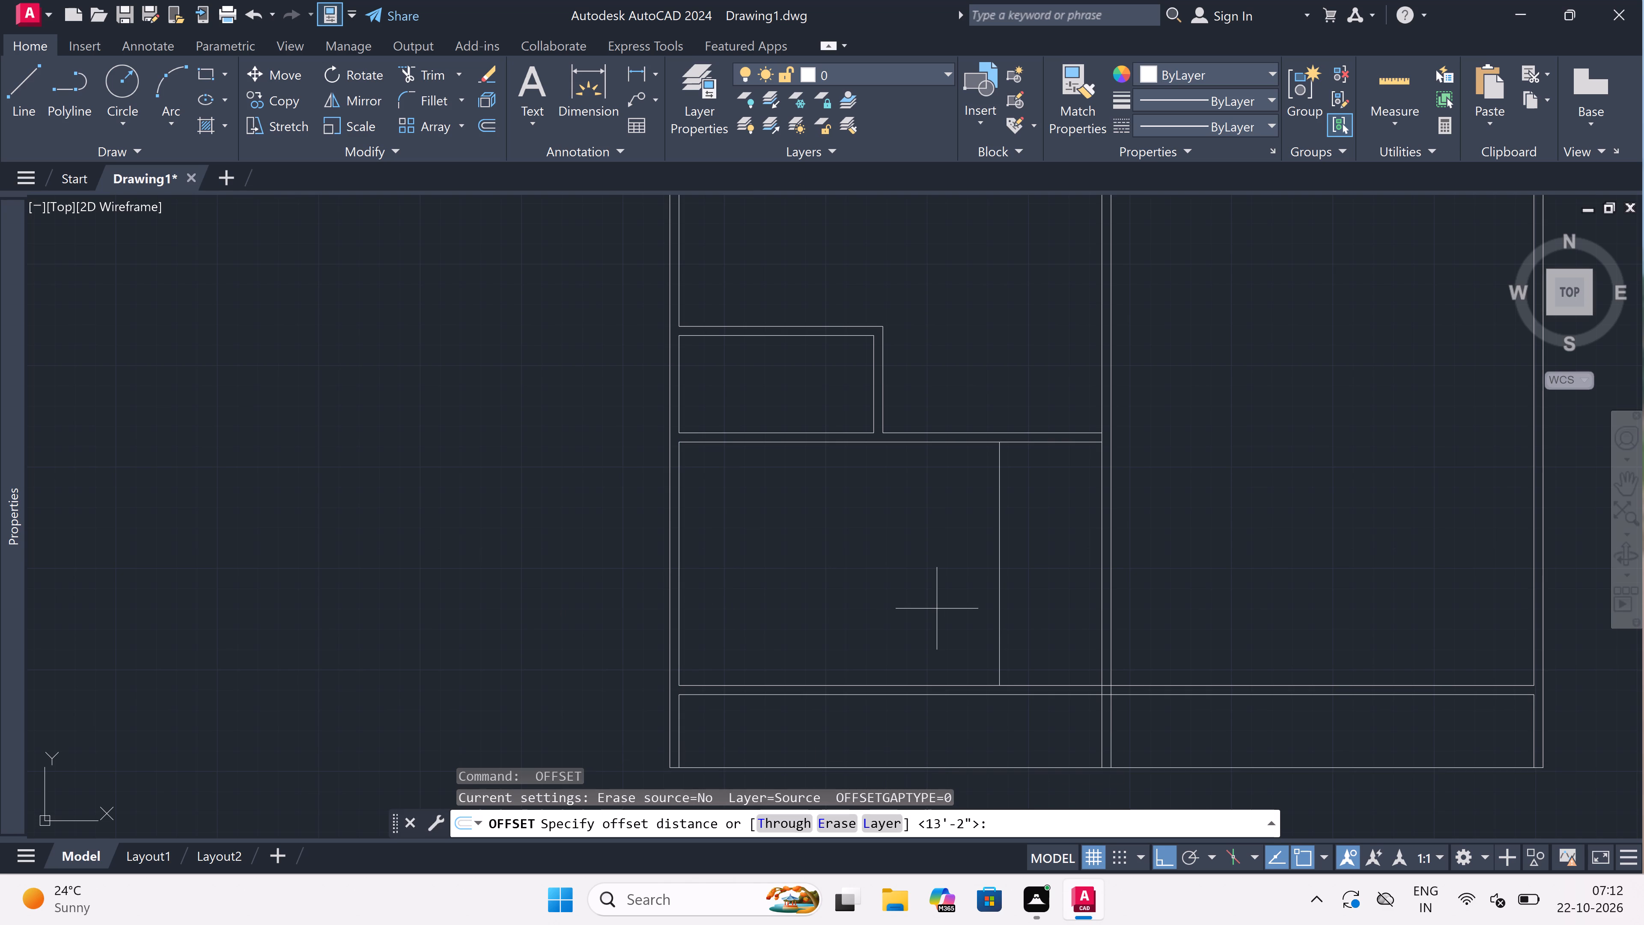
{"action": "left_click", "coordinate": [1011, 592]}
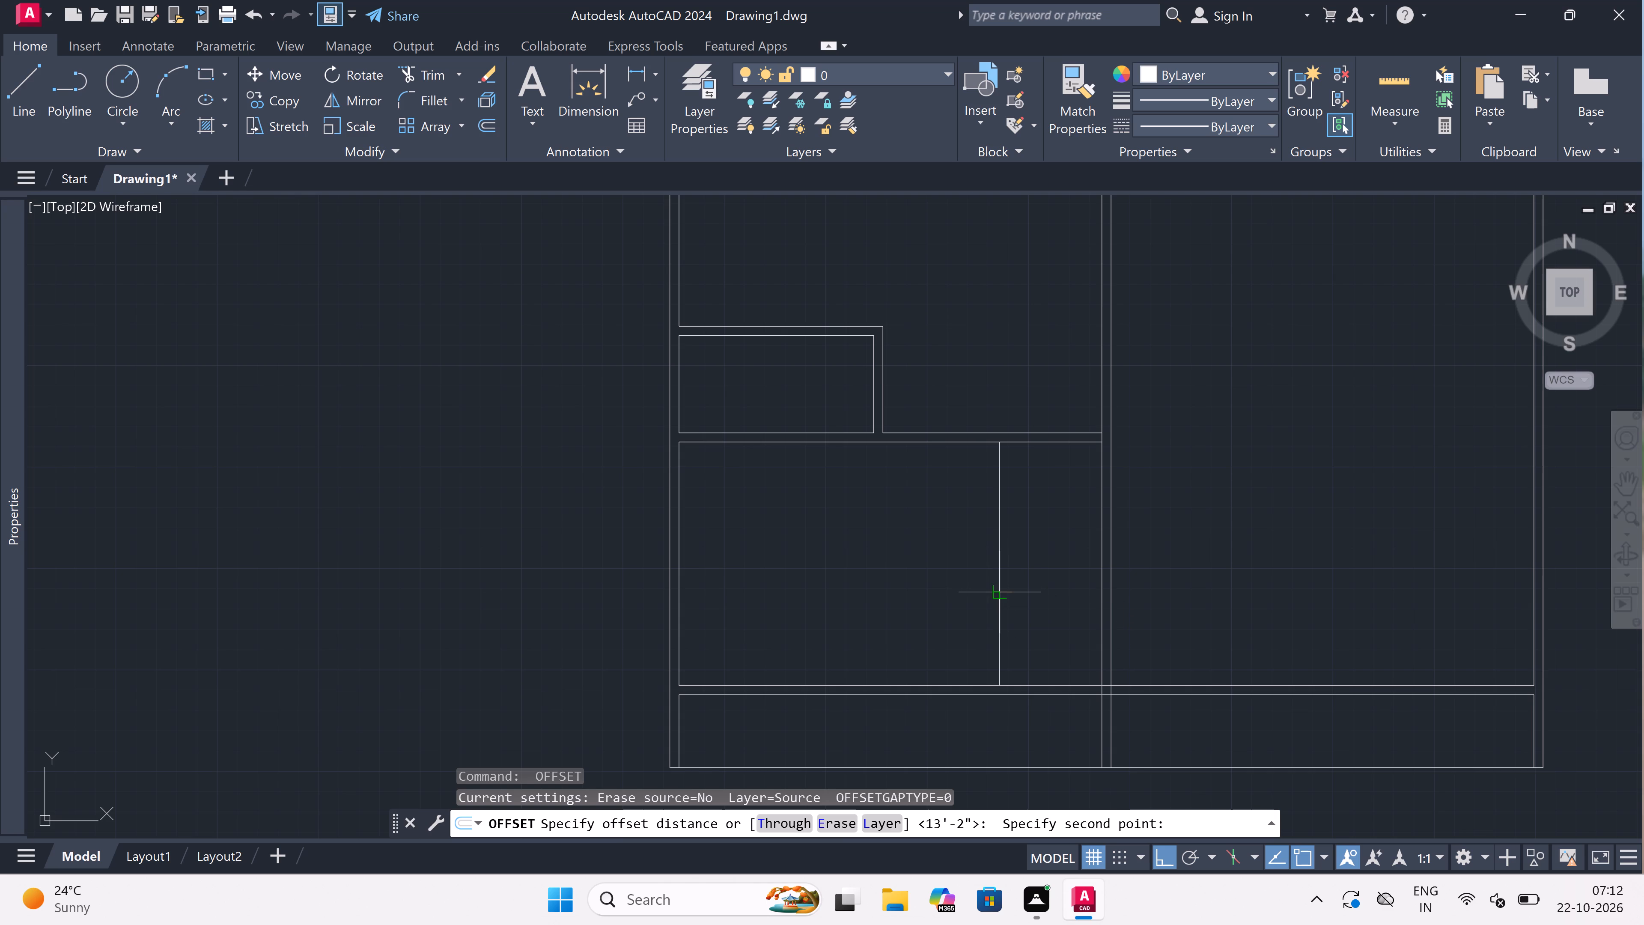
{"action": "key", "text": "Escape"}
Offset the new partition line 4.5" to the right to give the partition its wall thickness.
{"action": "key", "text": "space"}
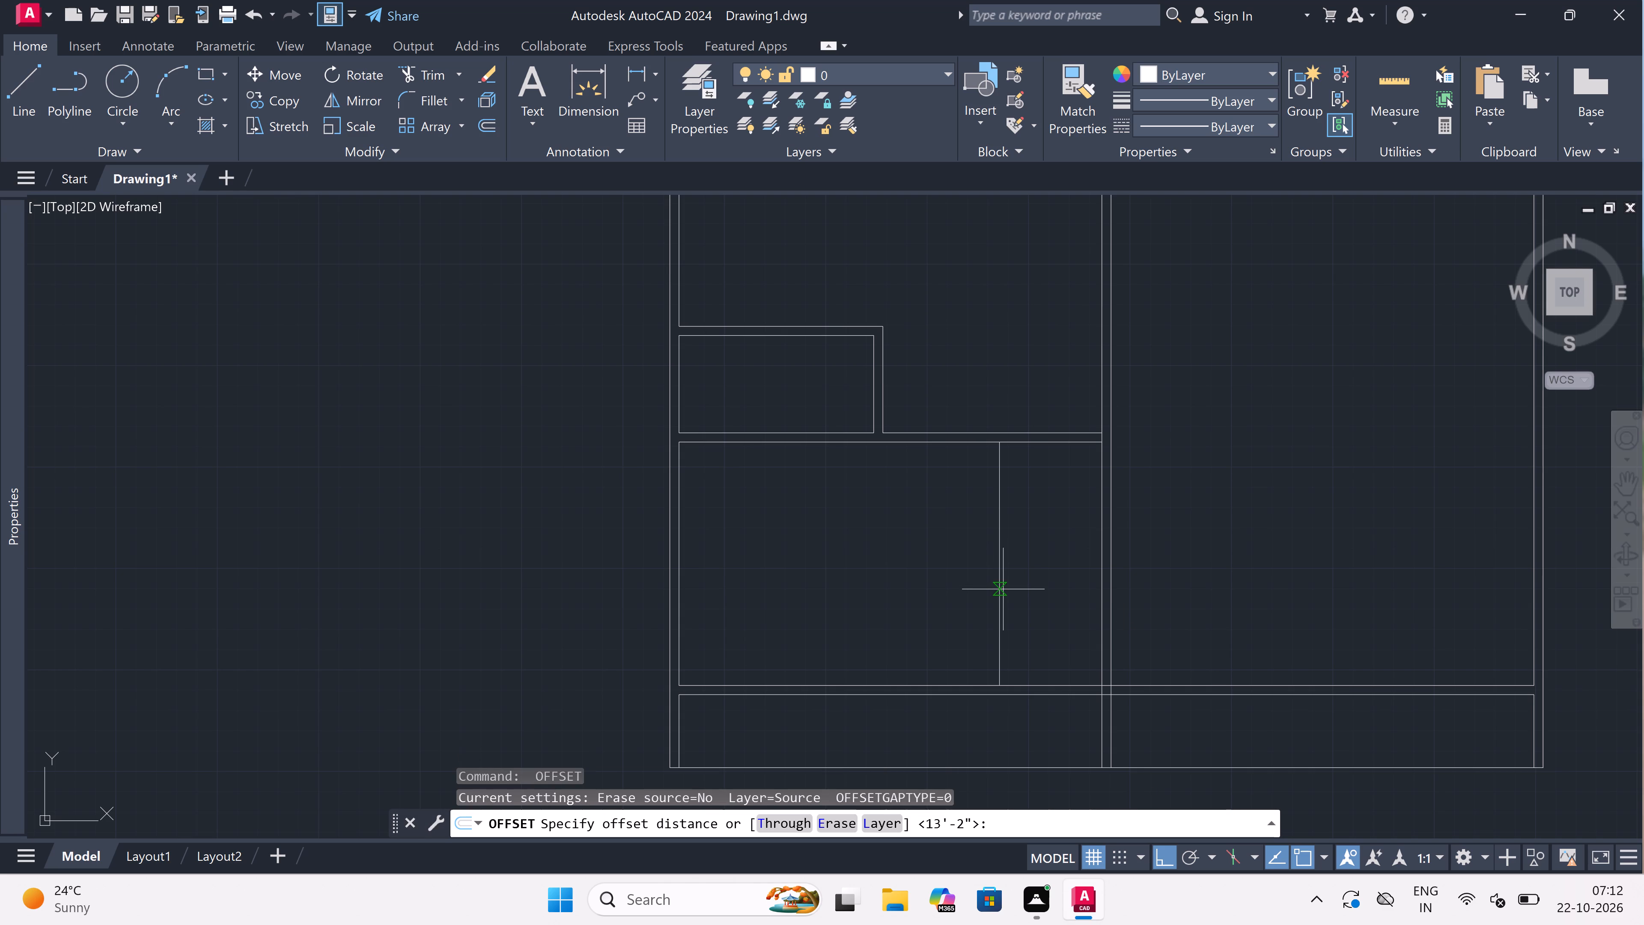
{"action": "left_click", "coordinate": [1003, 588]}
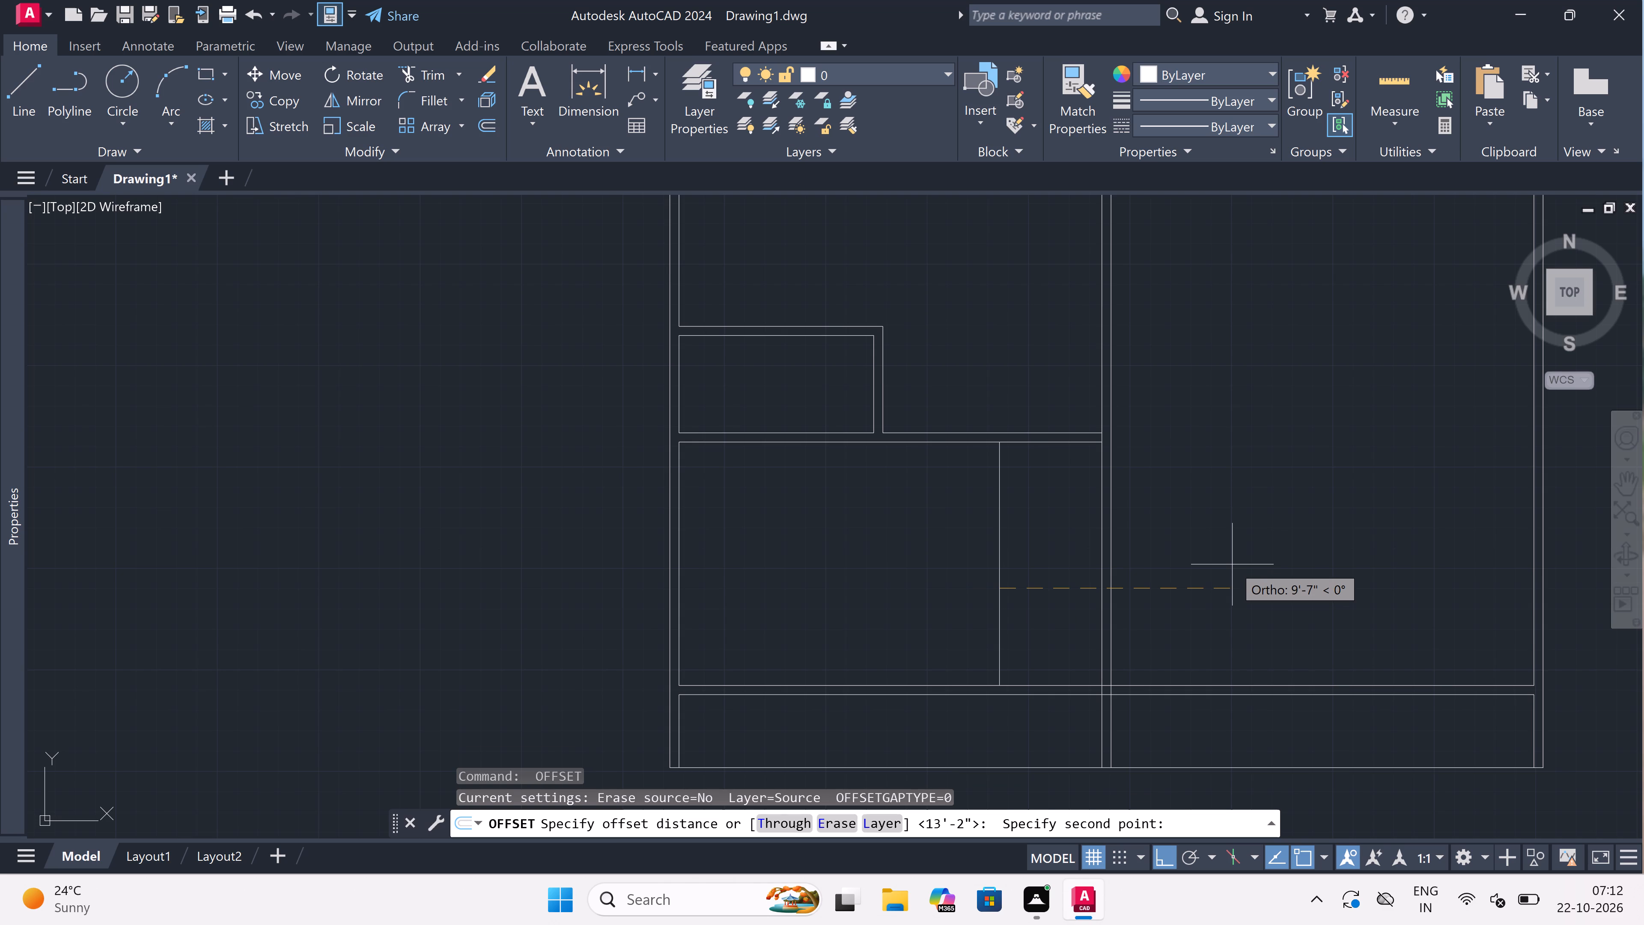
{"action": "key", "text": "4"}
{"action": "type", "text": ".5"}
{"action": "type", "text": "\""}
{"action": "key", "text": "space"}
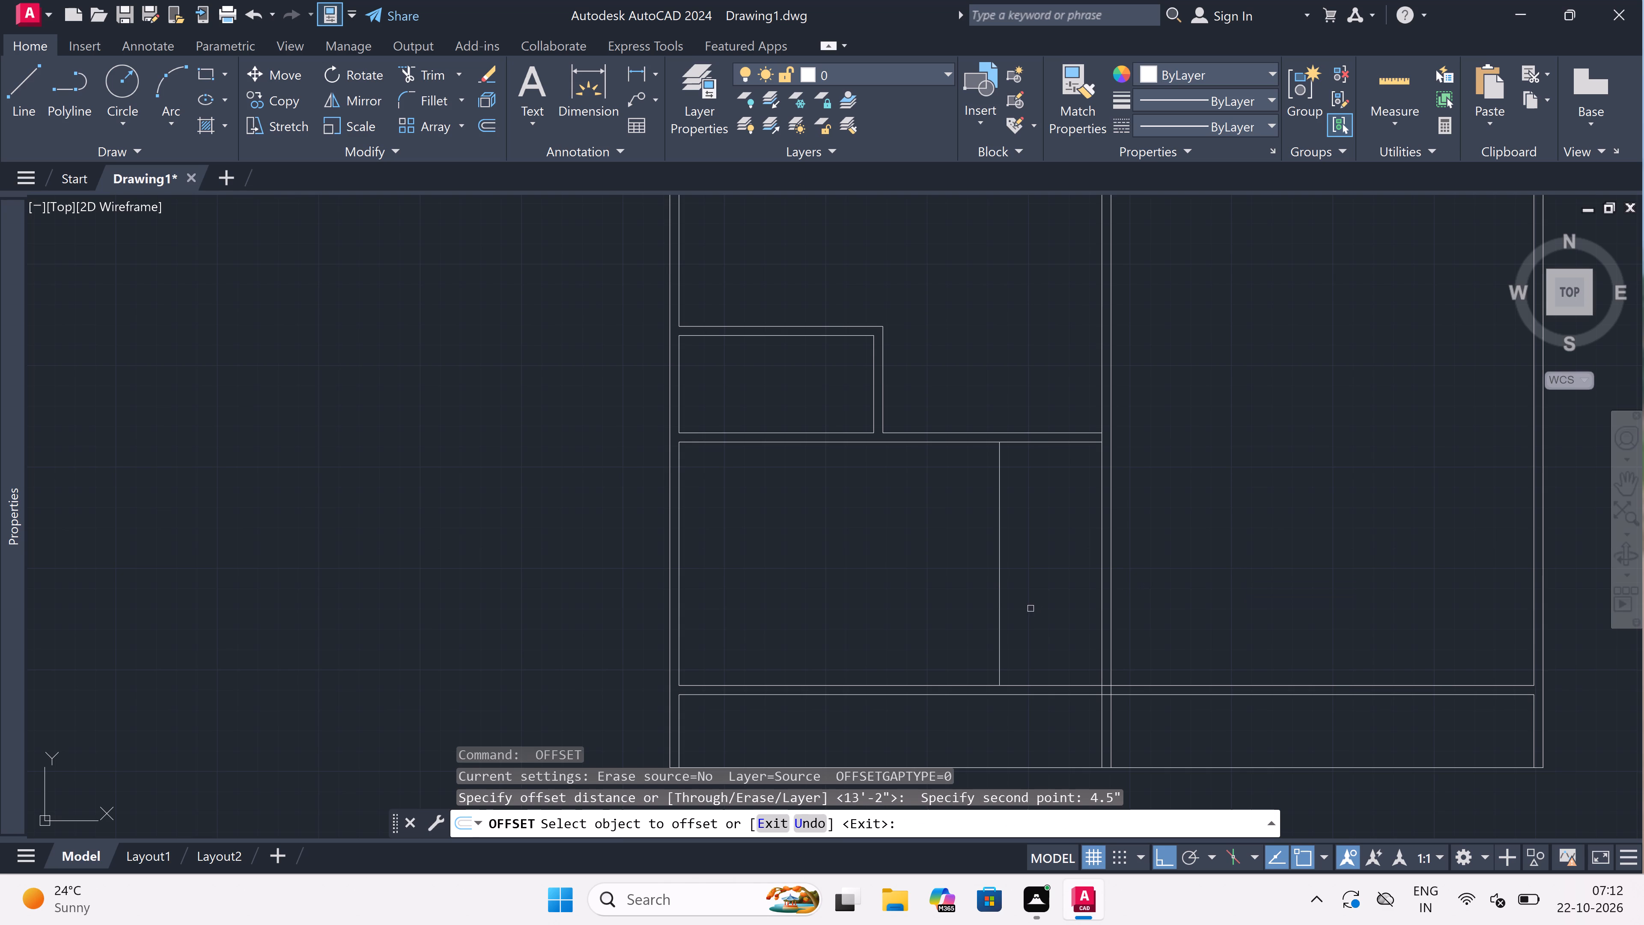
{"action": "left_click", "coordinate": [1002, 594]}
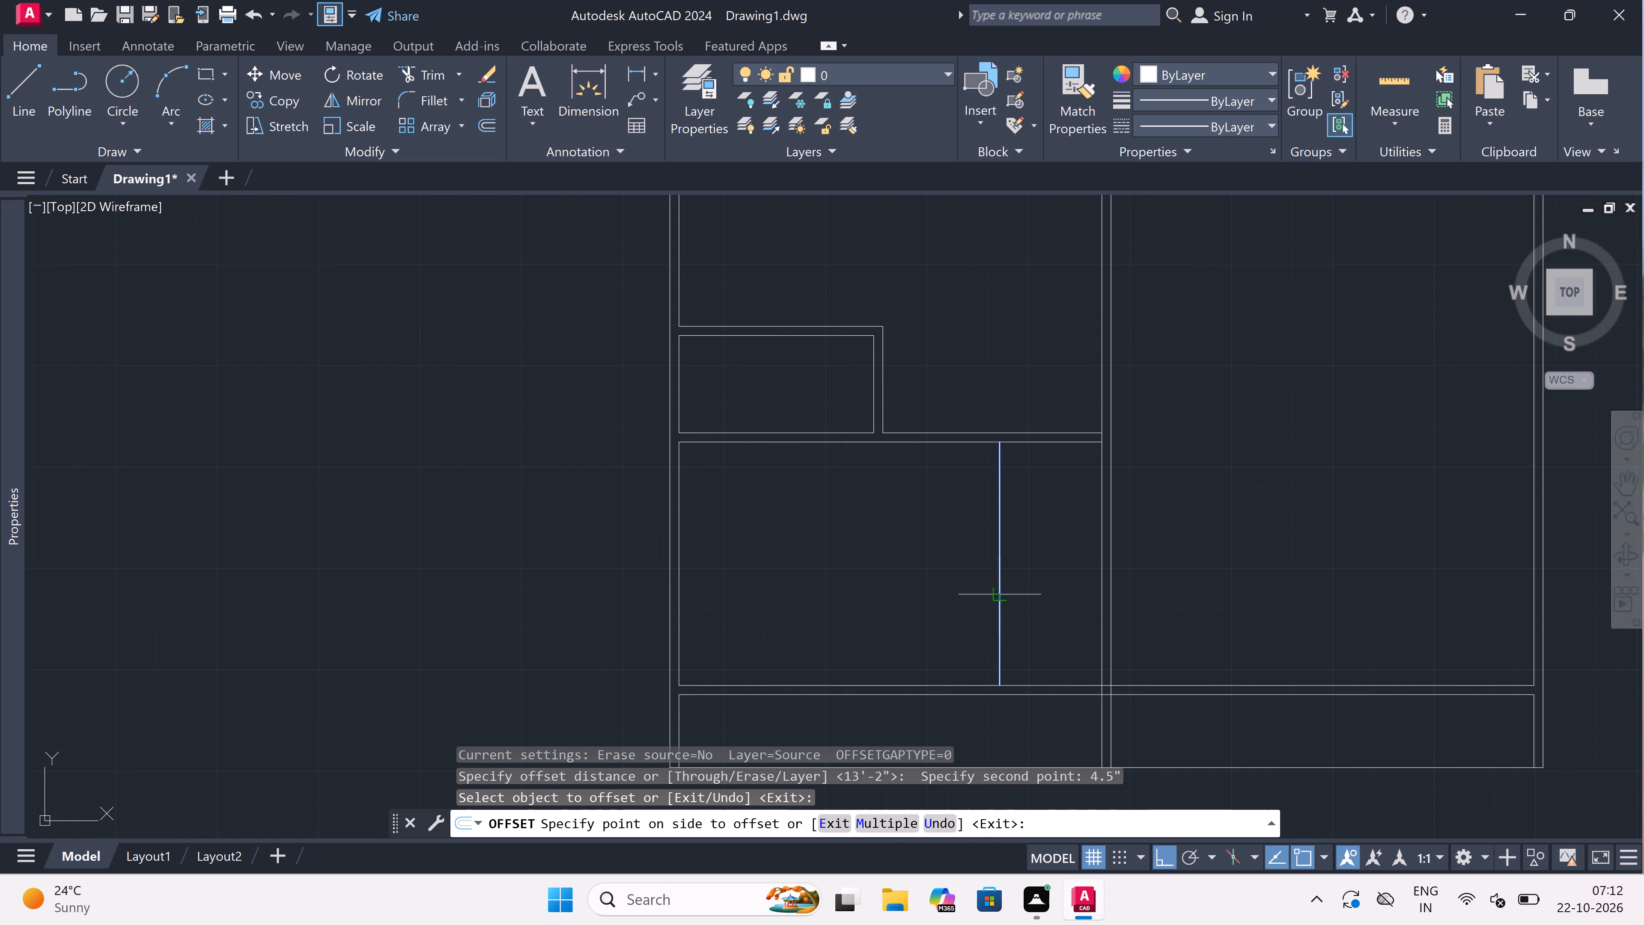
{"action": "left_click", "coordinate": [1022, 592]}
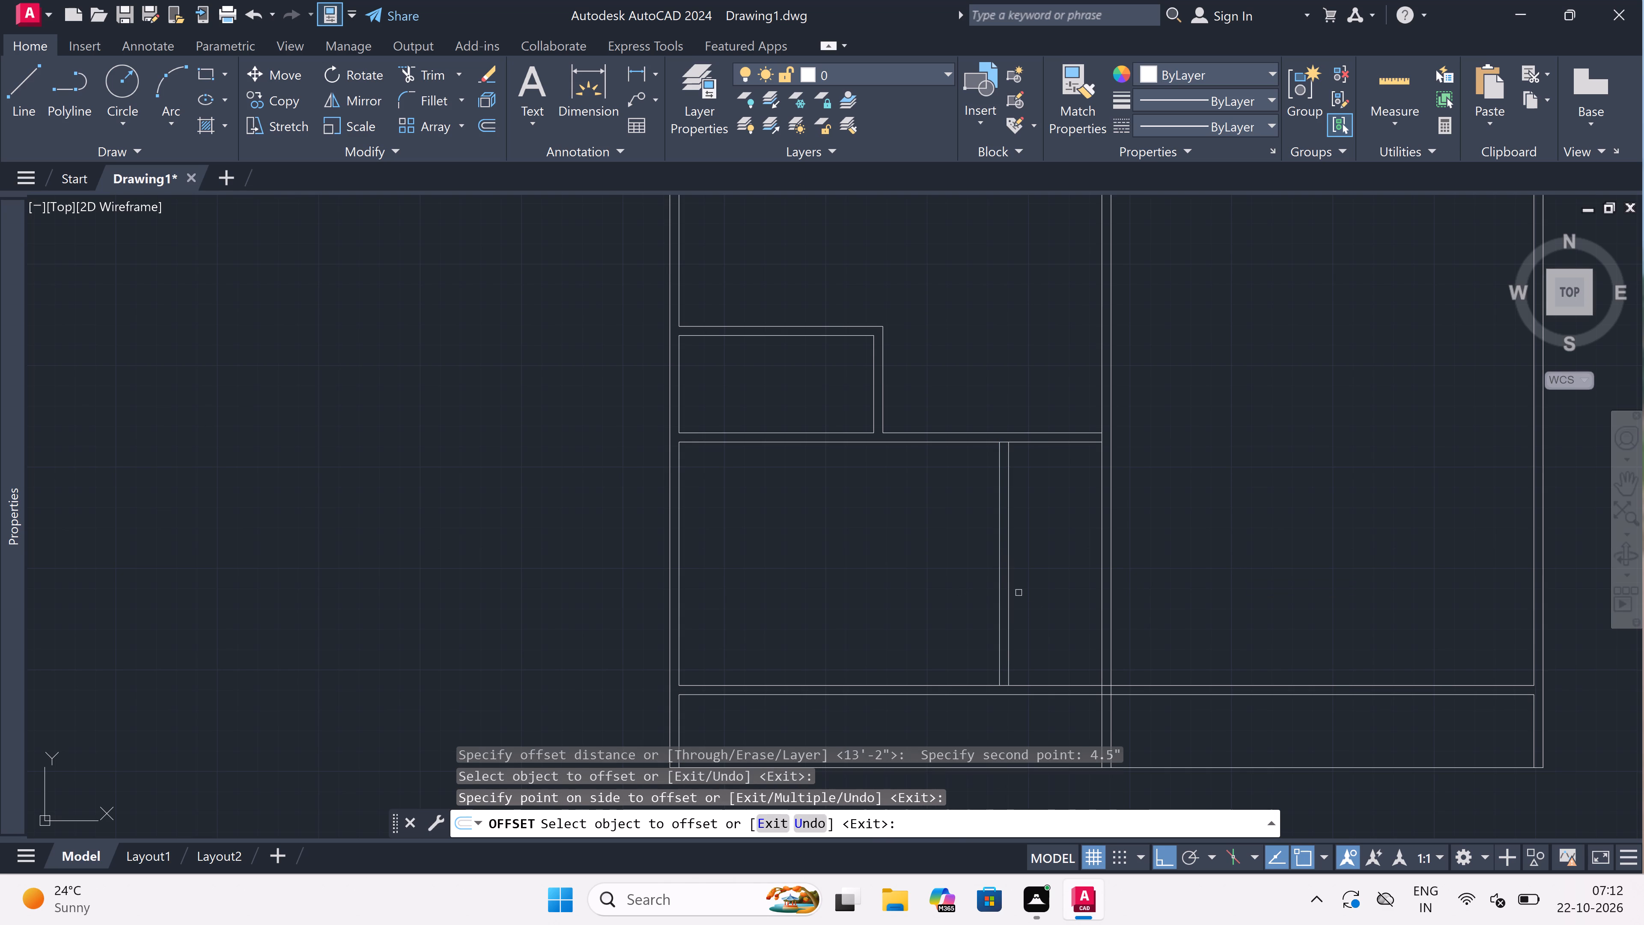
{"action": "key", "text": "Escape"}
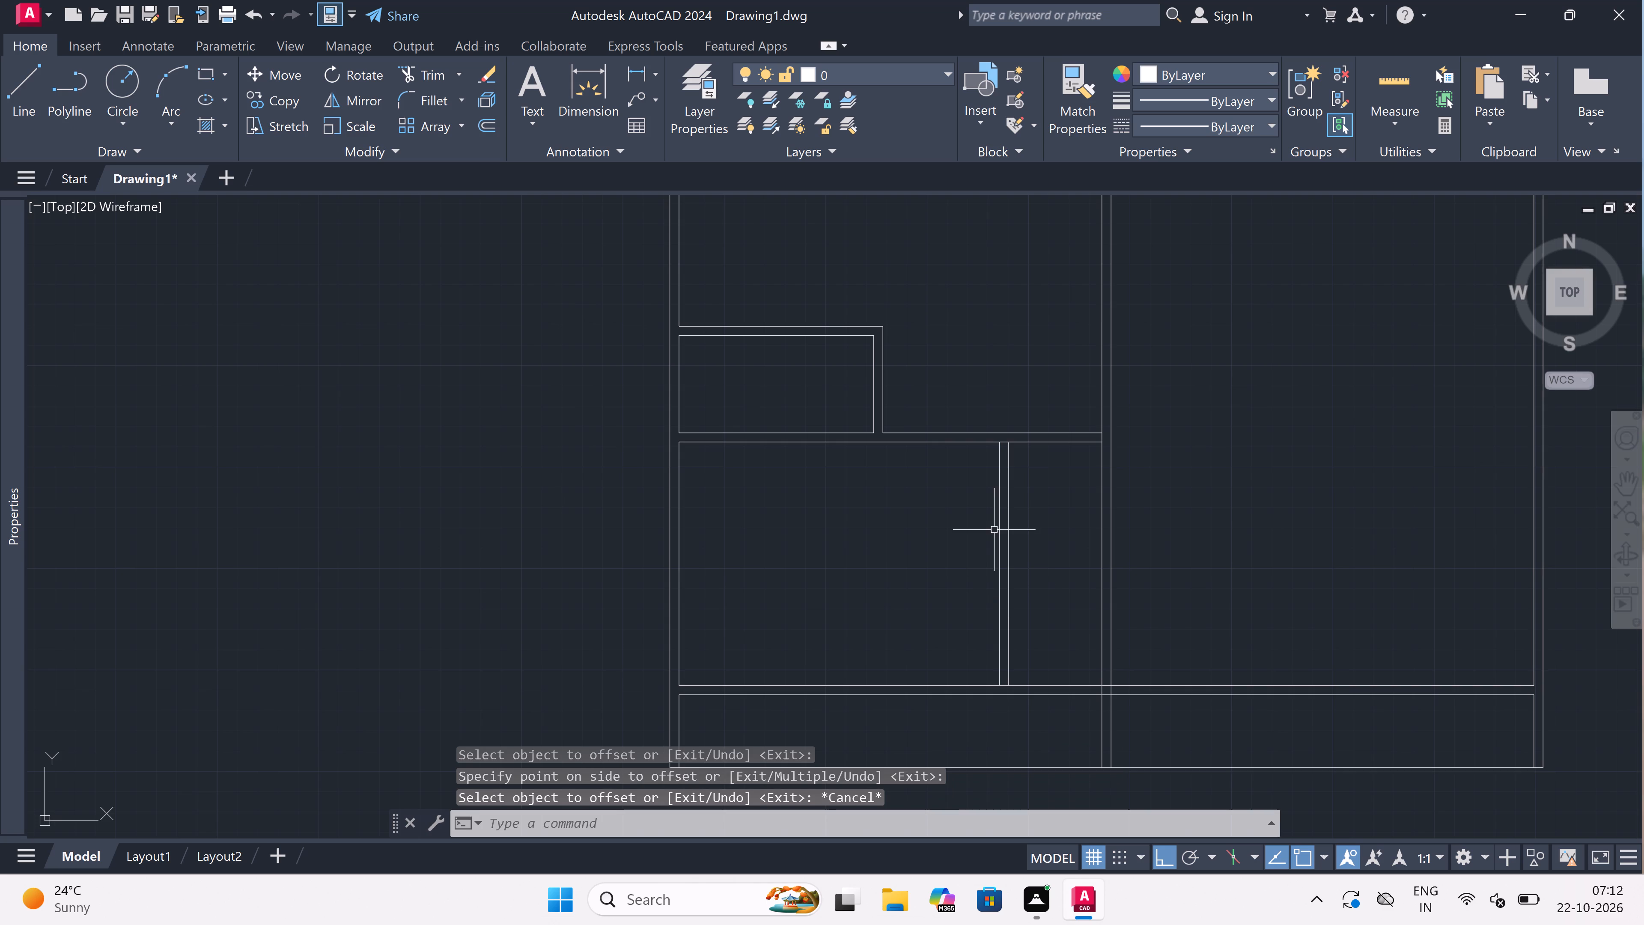
Extend both lines of the new partition up across the cross wall above and down to the bottom outer wall line.
{"action": "scroll", "coordinate": [994, 530], "scroll_direction": "down", "scroll_amount": 2}
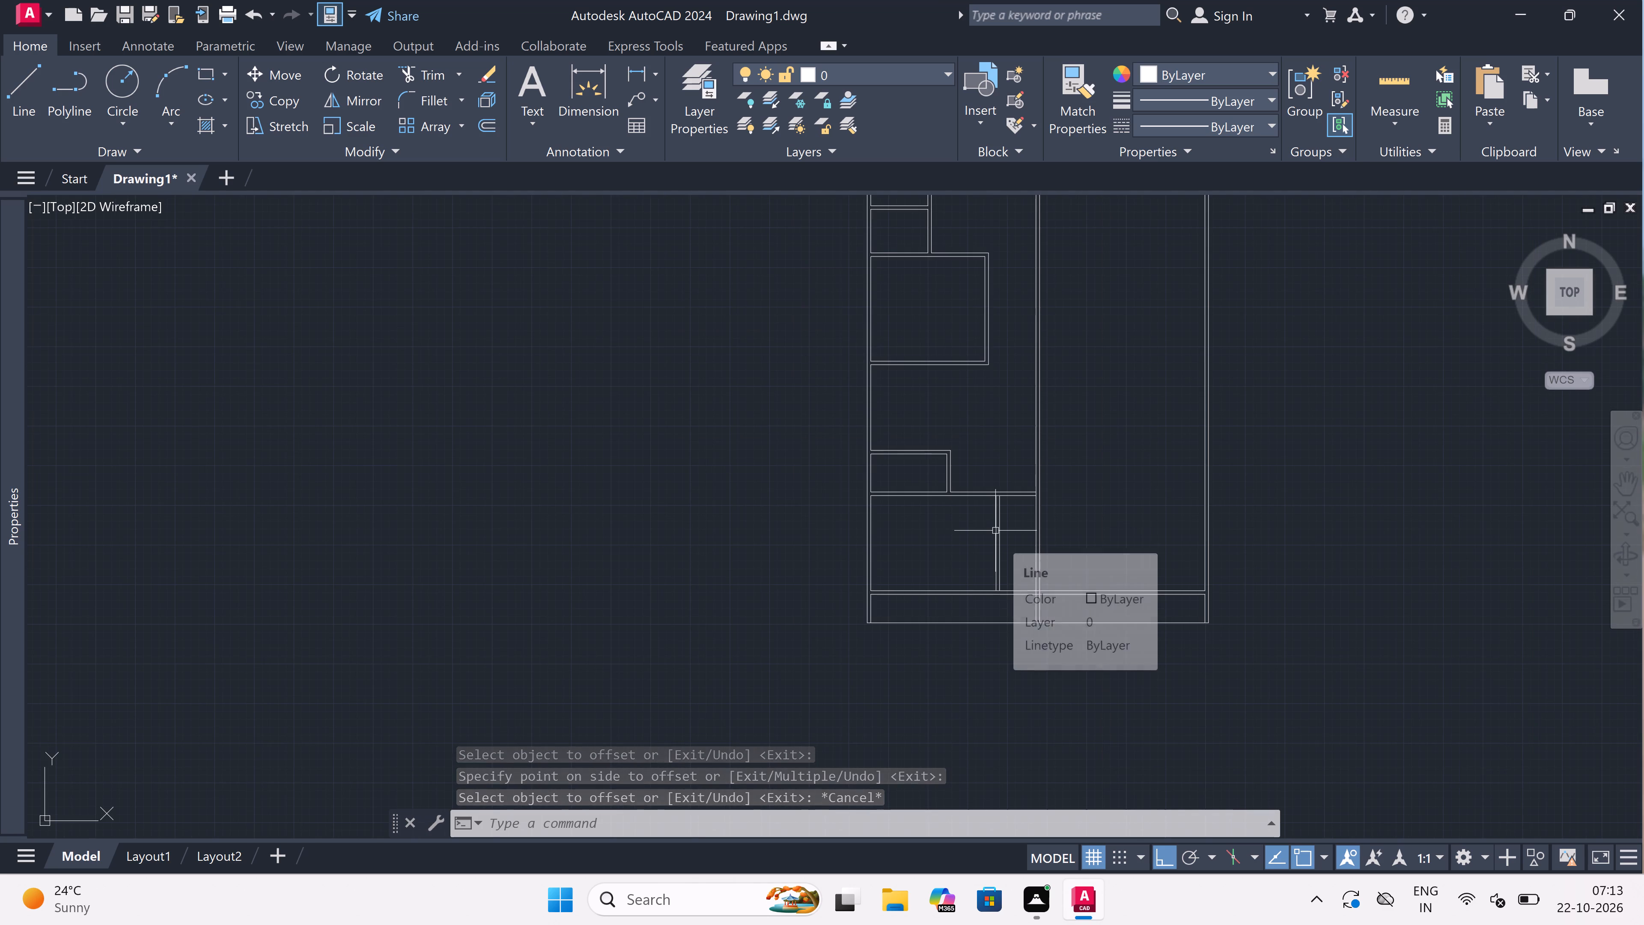
{"action": "scroll", "coordinate": [996, 531], "scroll_direction": "up", "scroll_amount": 1}
{"action": "key", "text": "e"}
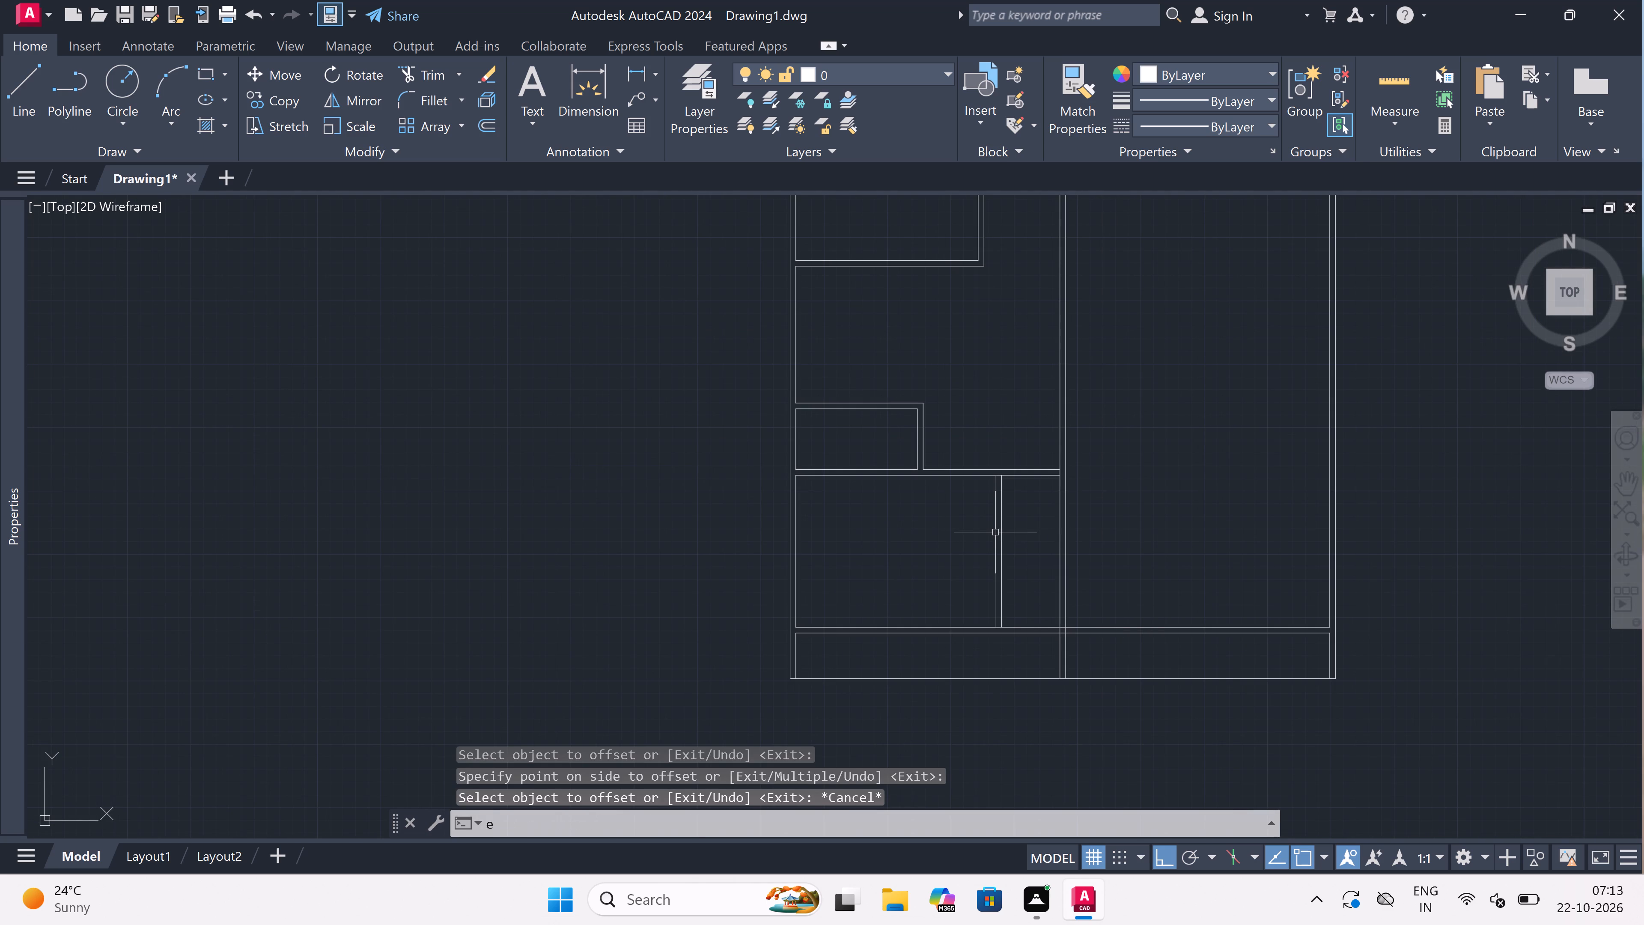
{"action": "type", "text": "x"}
{"action": "key", "text": "space"}
{"action": "left_click", "coordinate": [995, 531]}
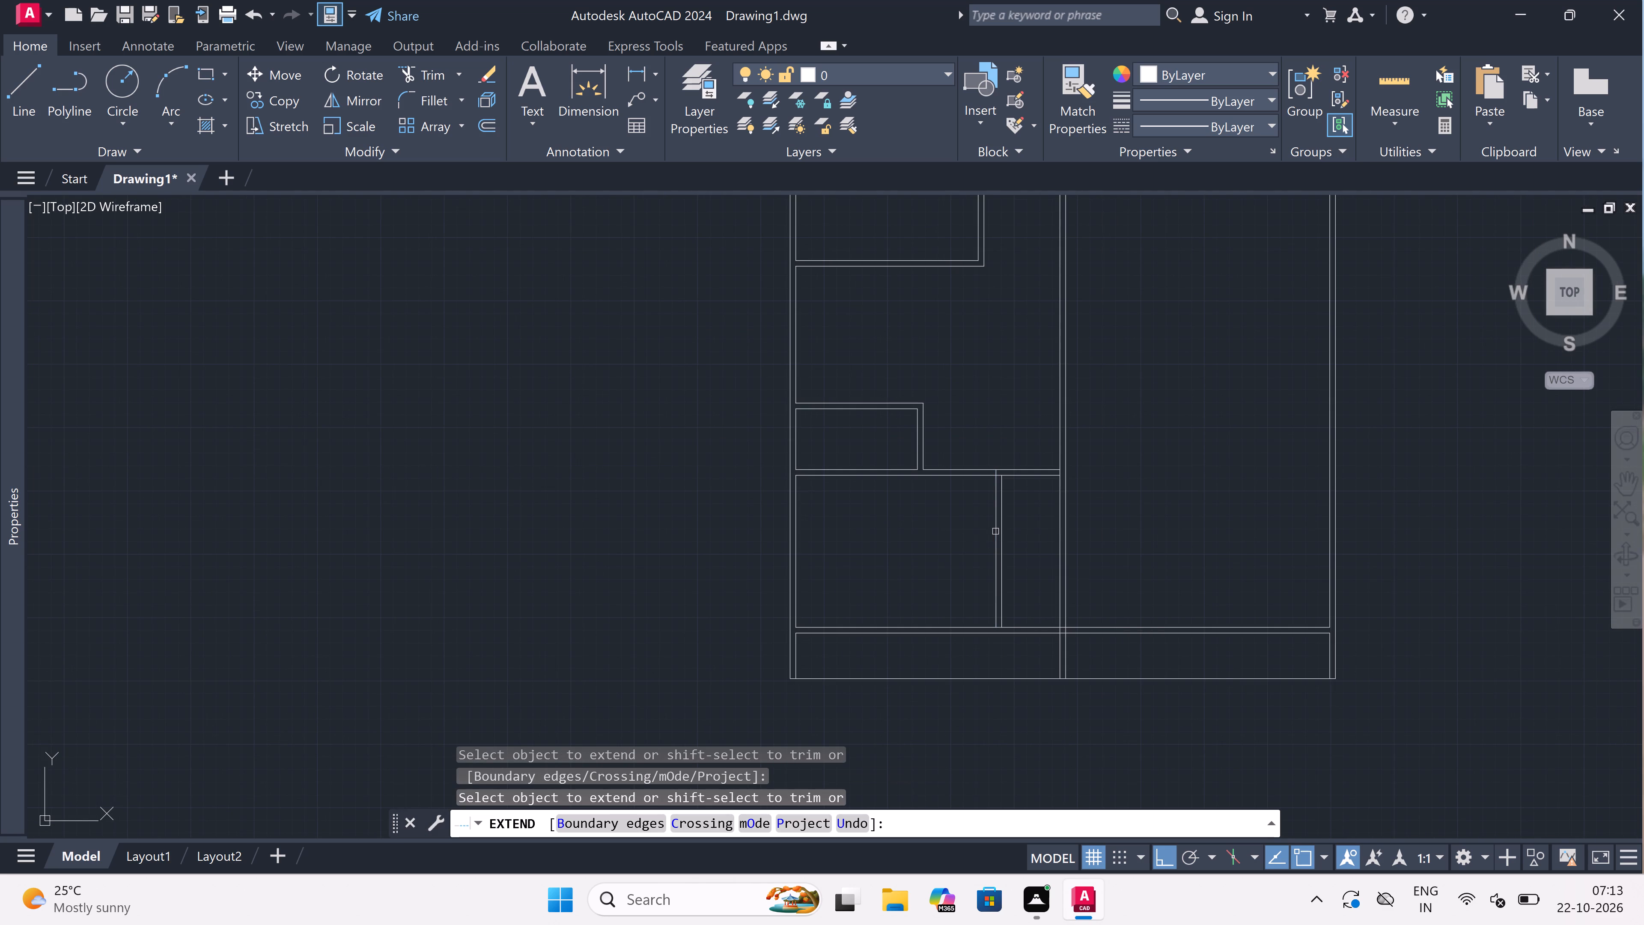
{"action": "left_click", "coordinate": [1004, 545]}
{"action": "left_click", "coordinate": [1013, 558]}
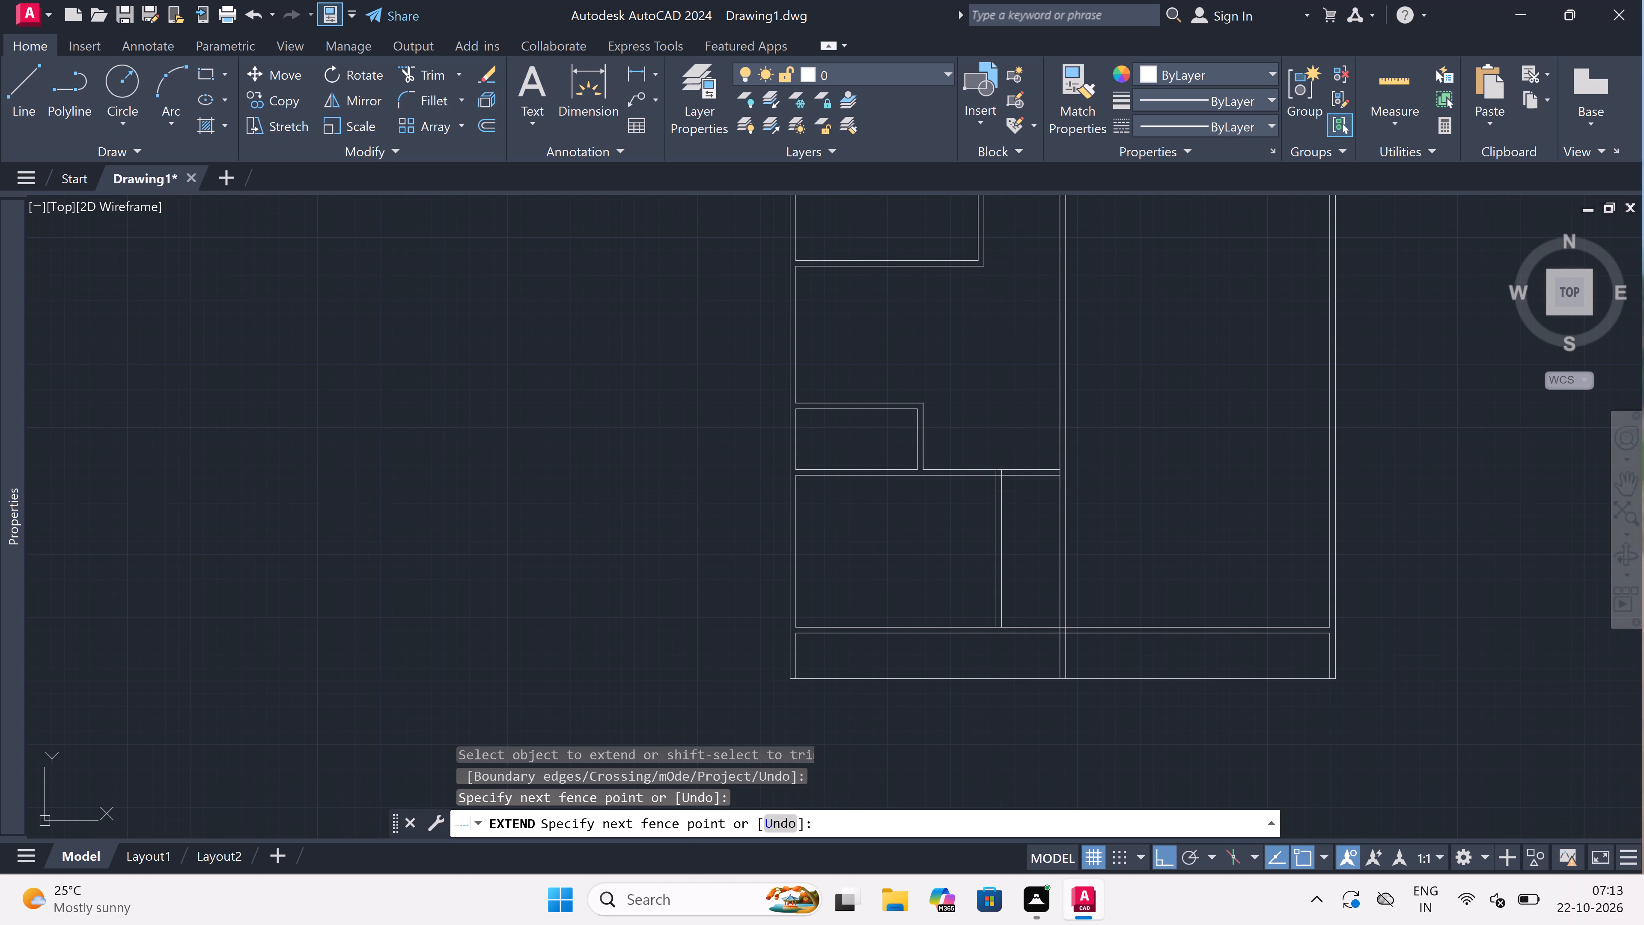
{"action": "double_click", "coordinate": [945, 603]}
{"action": "left_click", "coordinate": [954, 602]}
{"action": "left_click", "coordinate": [1022, 602]}
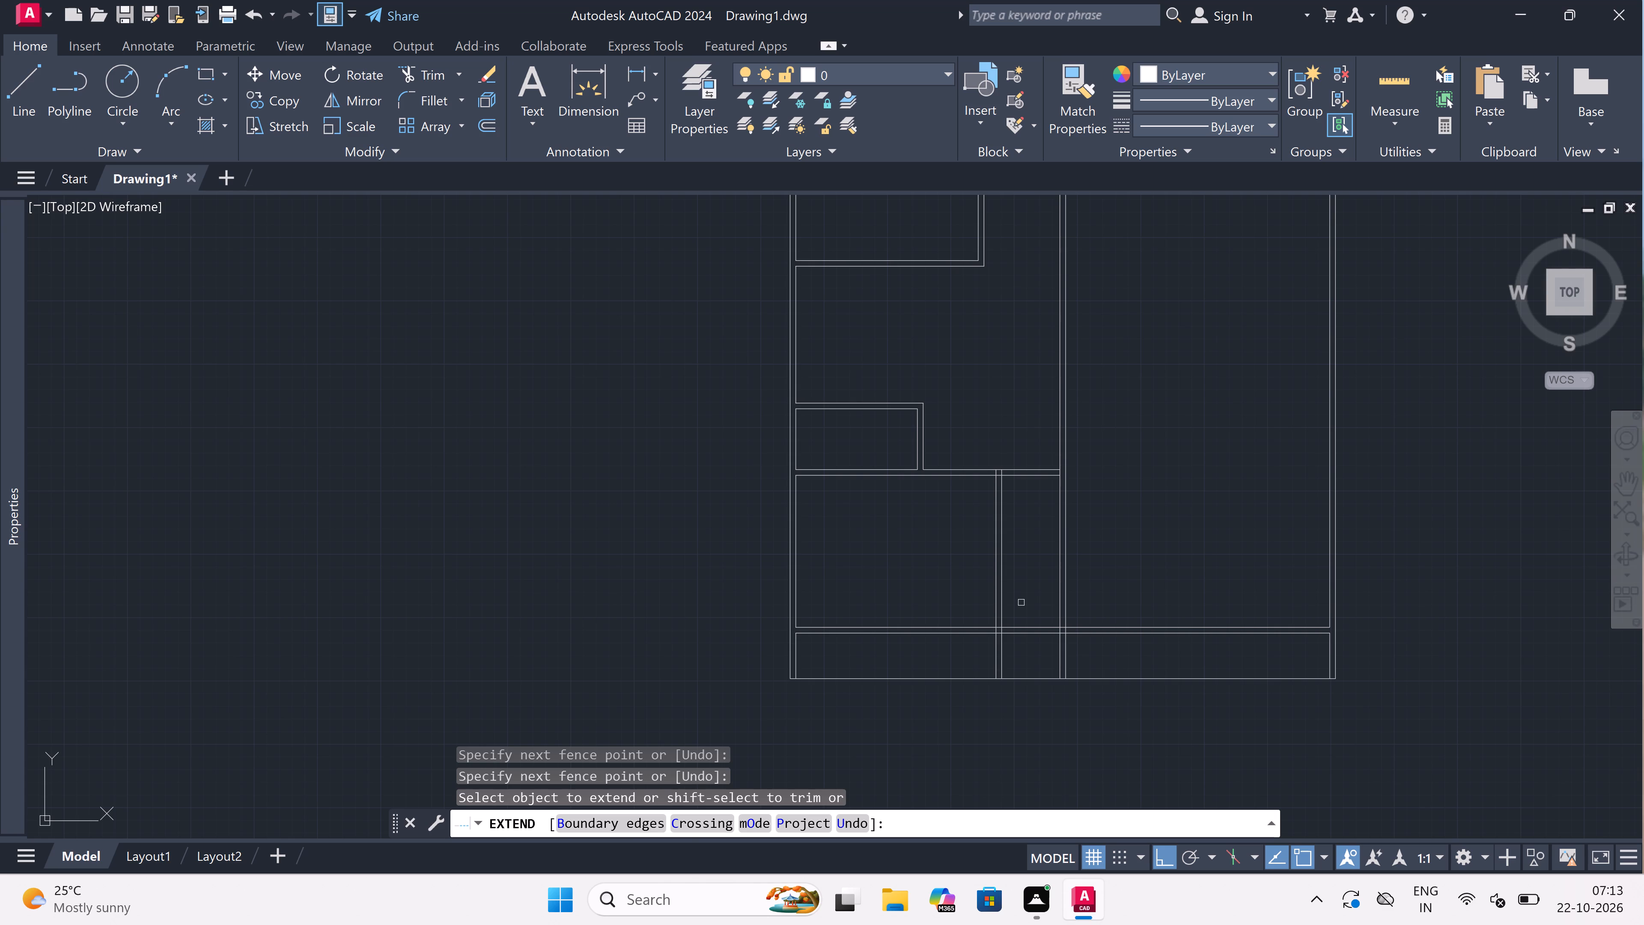
{"action": "left_click", "coordinate": [1020, 609]}
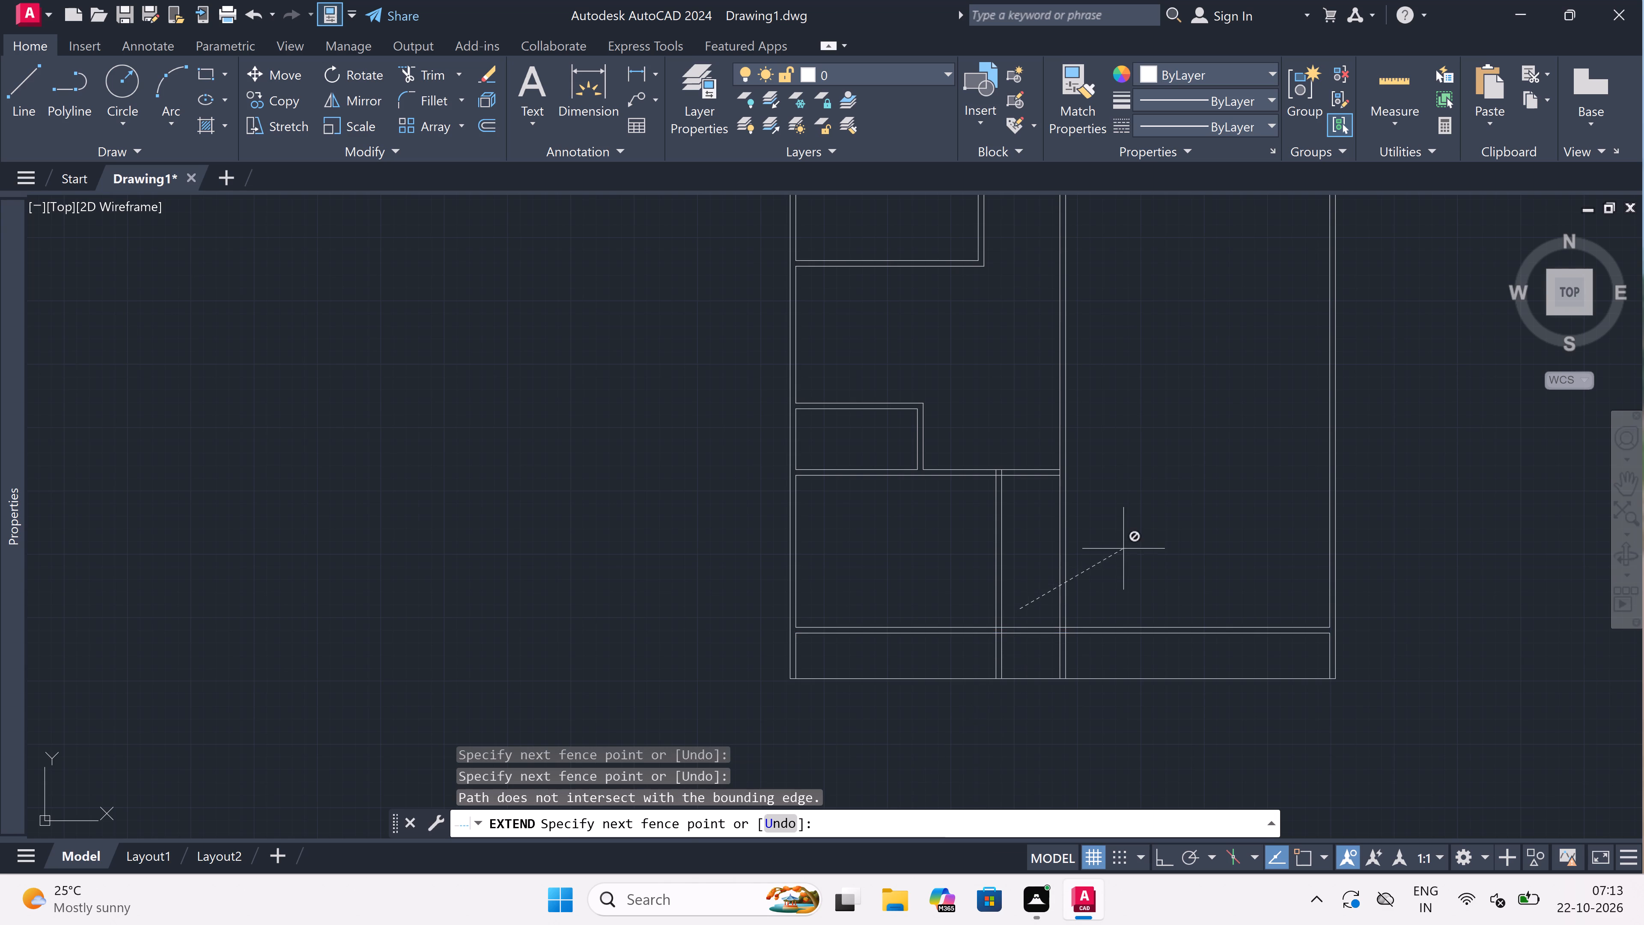
{"action": "key", "text": "Escape"}
Trim the crossing segments where the cross wall below the top row of rooms meets the right outer wall, forming an open T-junction.
{"action": "scroll", "coordinate": [940, 665], "scroll_direction": "down", "scroll_amount": 3}
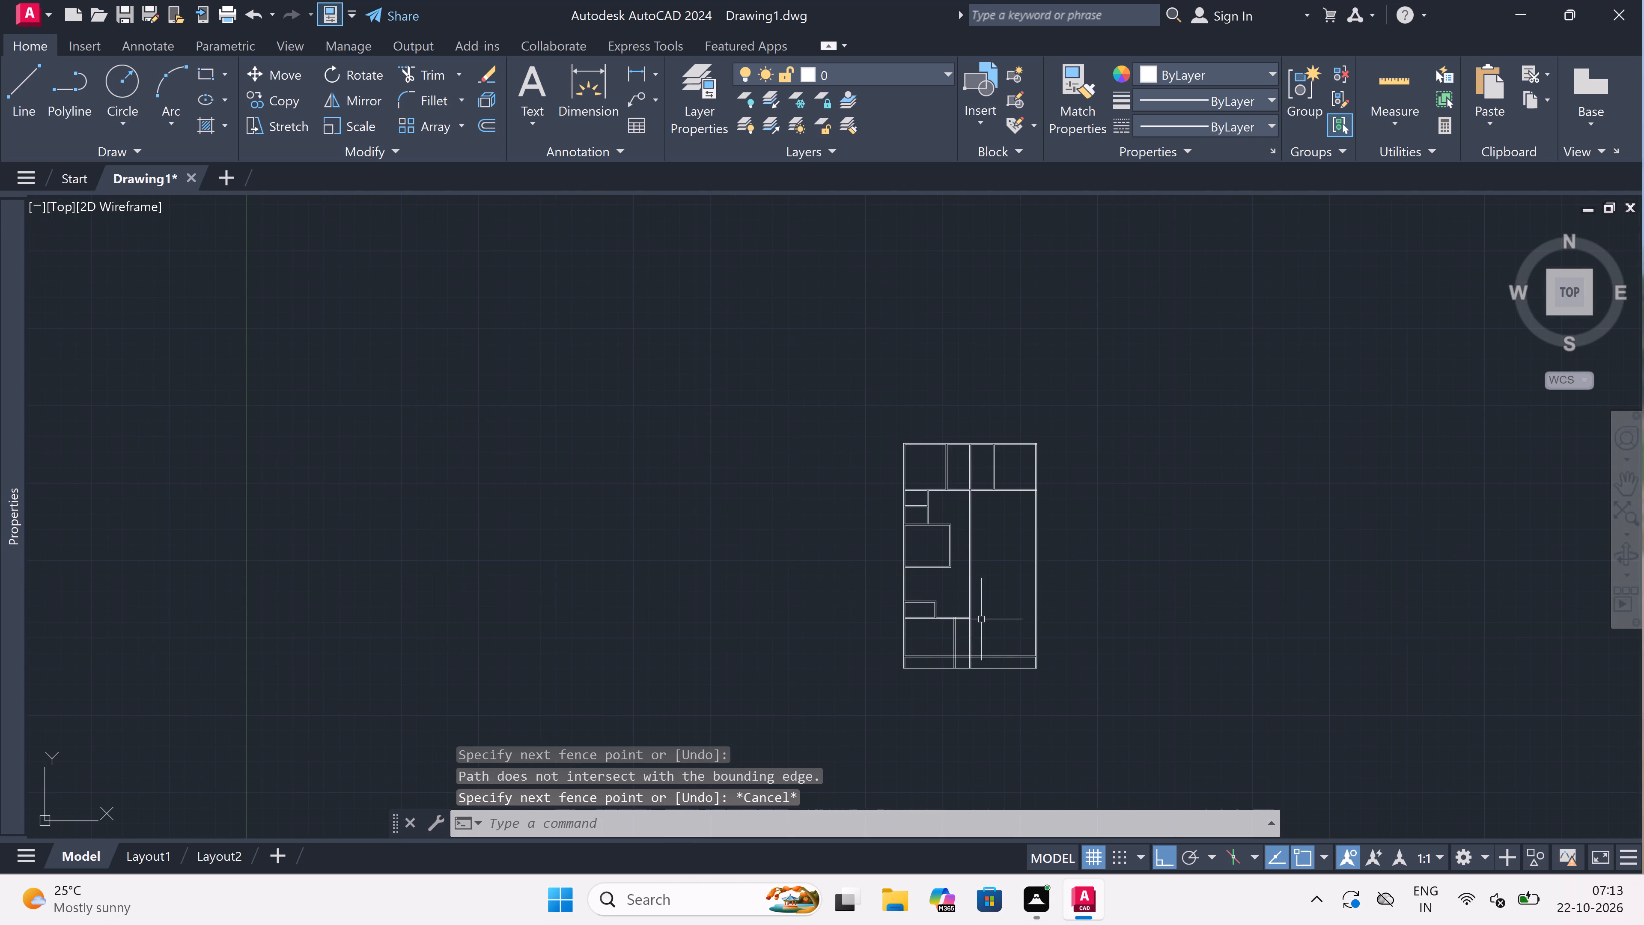
{"action": "scroll", "coordinate": [997, 512], "scroll_direction": "up", "scroll_amount": 1}
{"action": "scroll", "coordinate": [1016, 467], "scroll_direction": "up", "scroll_amount": 3}
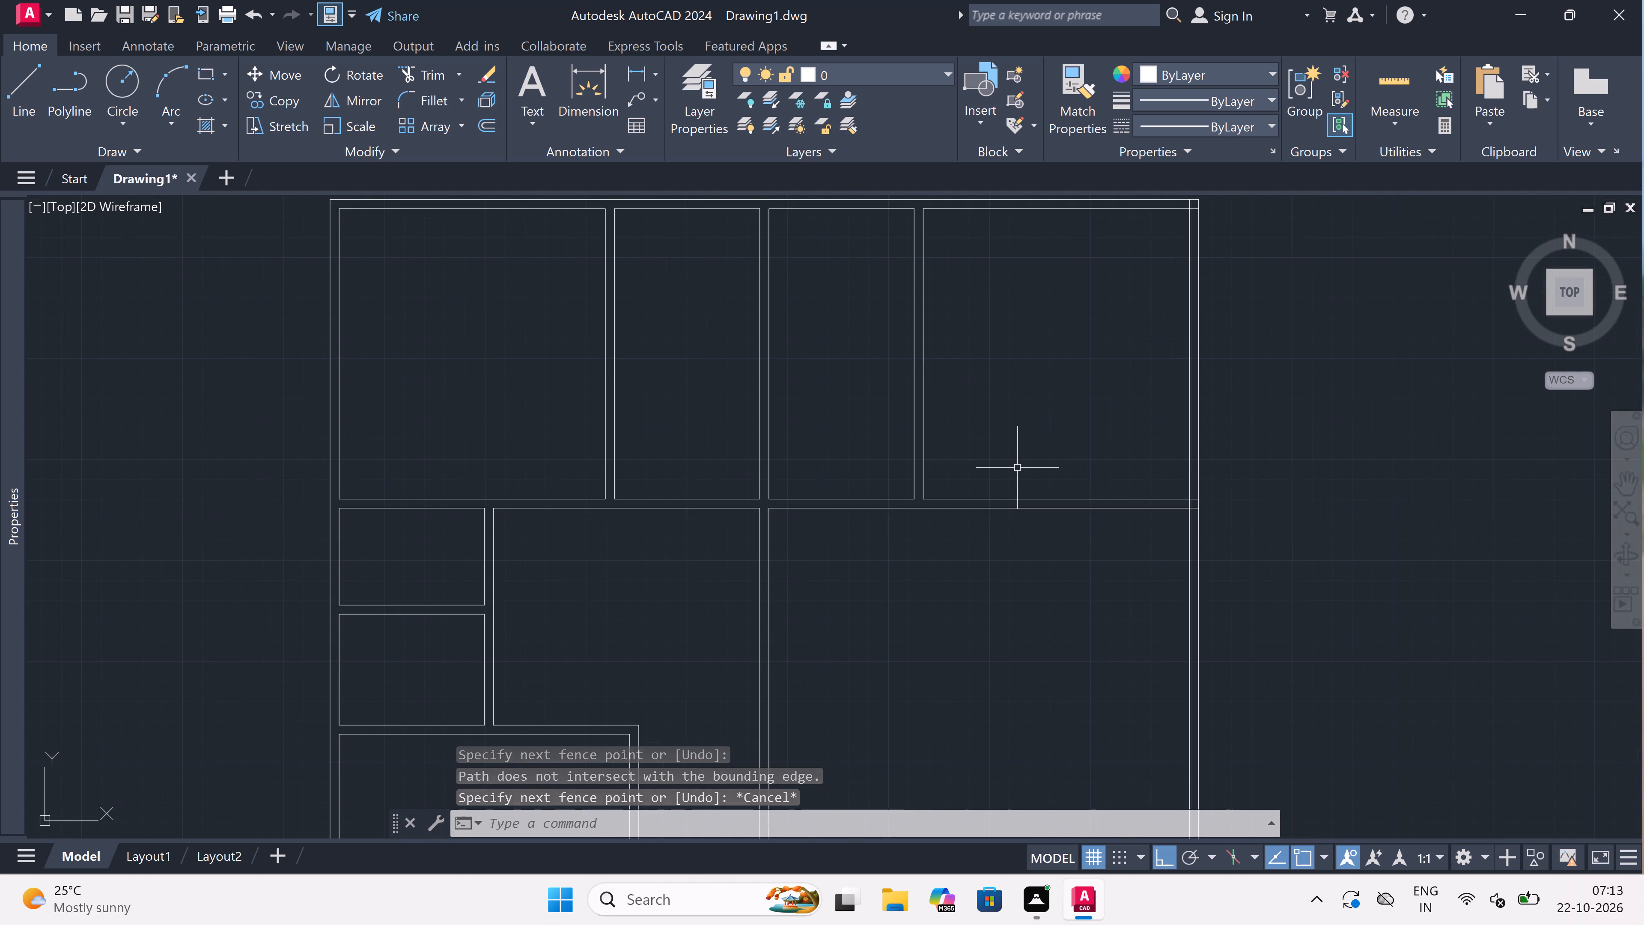
{"action": "scroll", "coordinate": [1017, 468], "scroll_direction": "down", "scroll_amount": 3}
{"action": "scroll", "coordinate": [1066, 473], "scroll_direction": "up", "scroll_amount": 2}
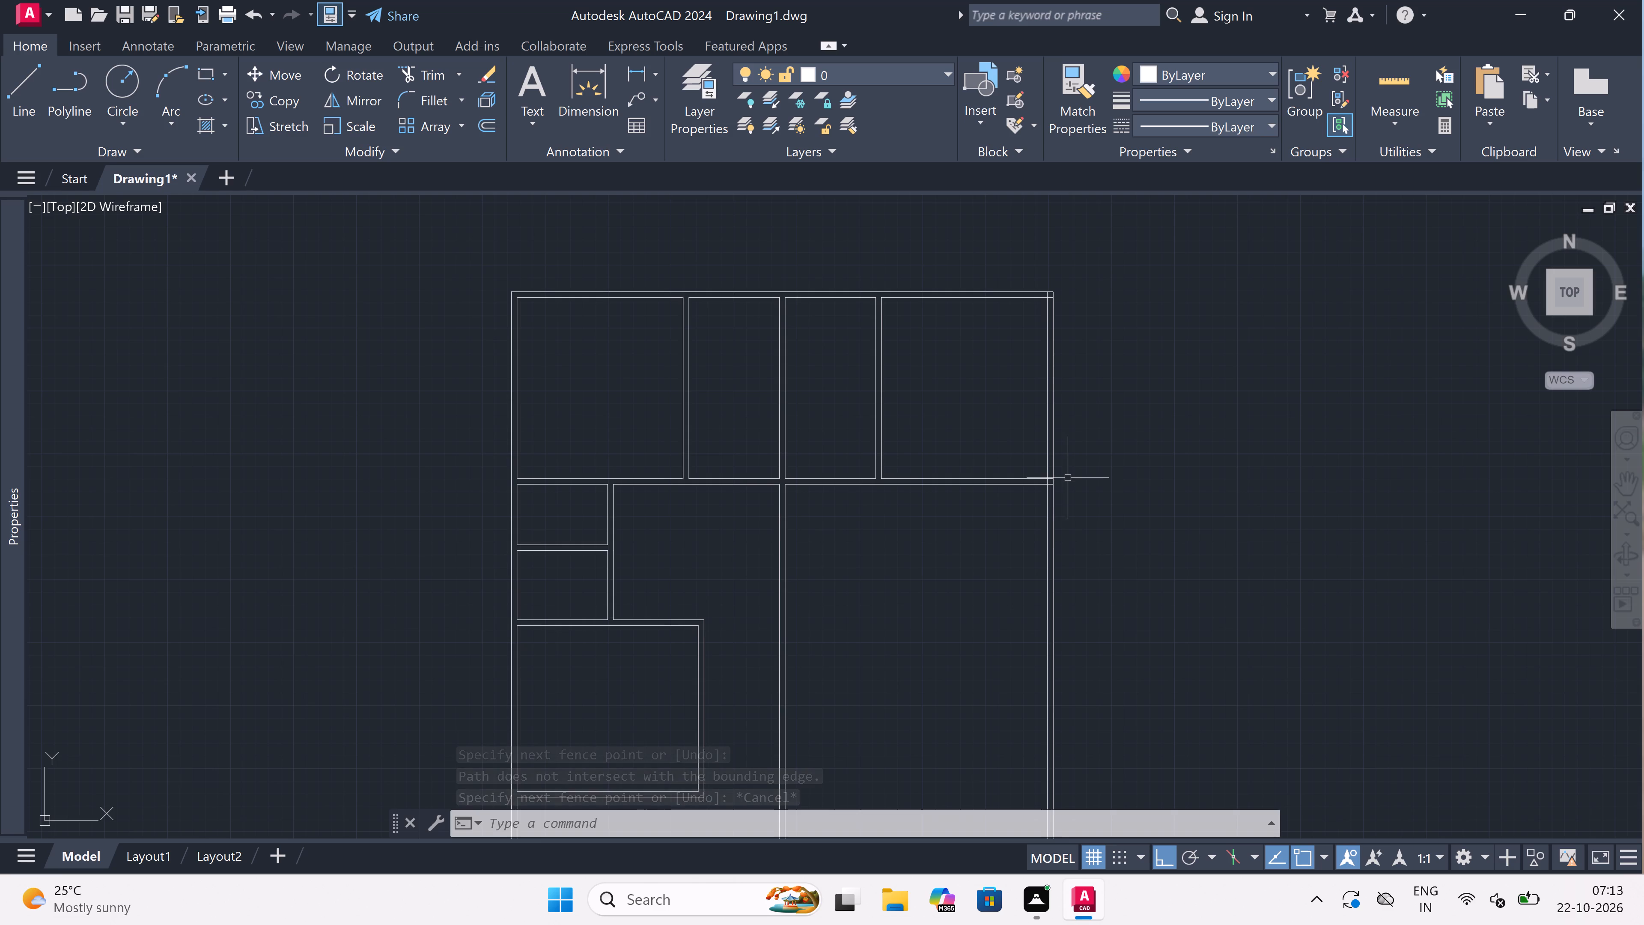
{"action": "type", "text": "tr"}
{"action": "key", "text": "space"}
{"action": "scroll", "coordinate": [1049, 467], "scroll_direction": "up", "scroll_amount": 2}
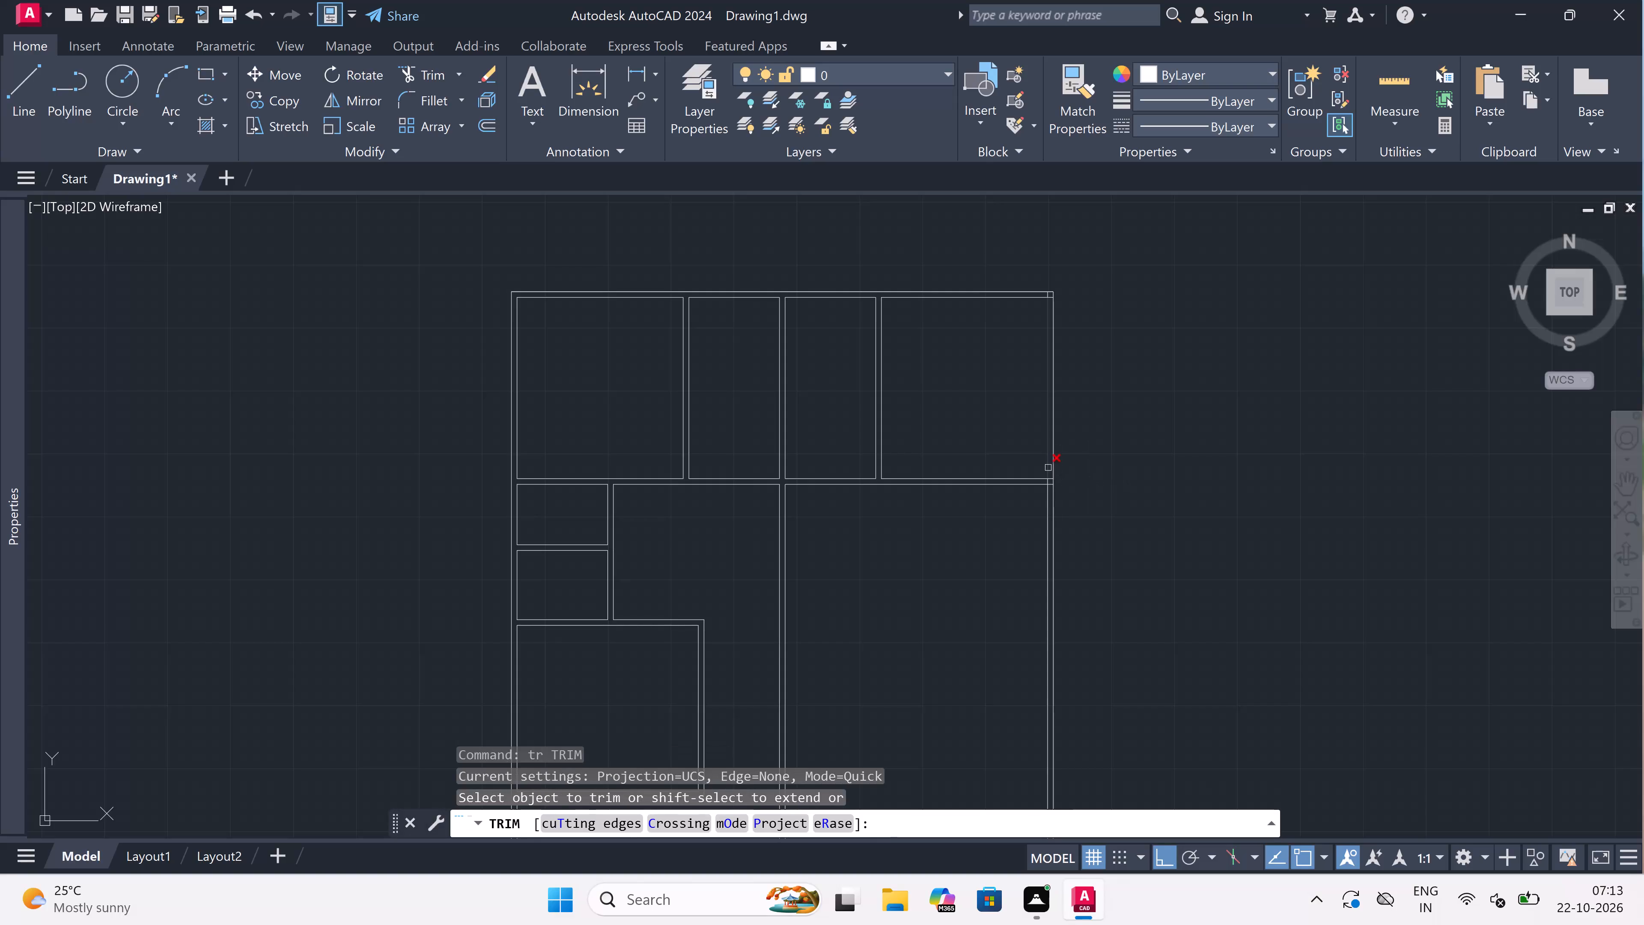
{"action": "scroll", "coordinate": [1049, 467], "scroll_direction": "up", "scroll_amount": 4}
{"action": "scroll", "coordinate": [1058, 478], "scroll_direction": "down", "scroll_amount": 2}
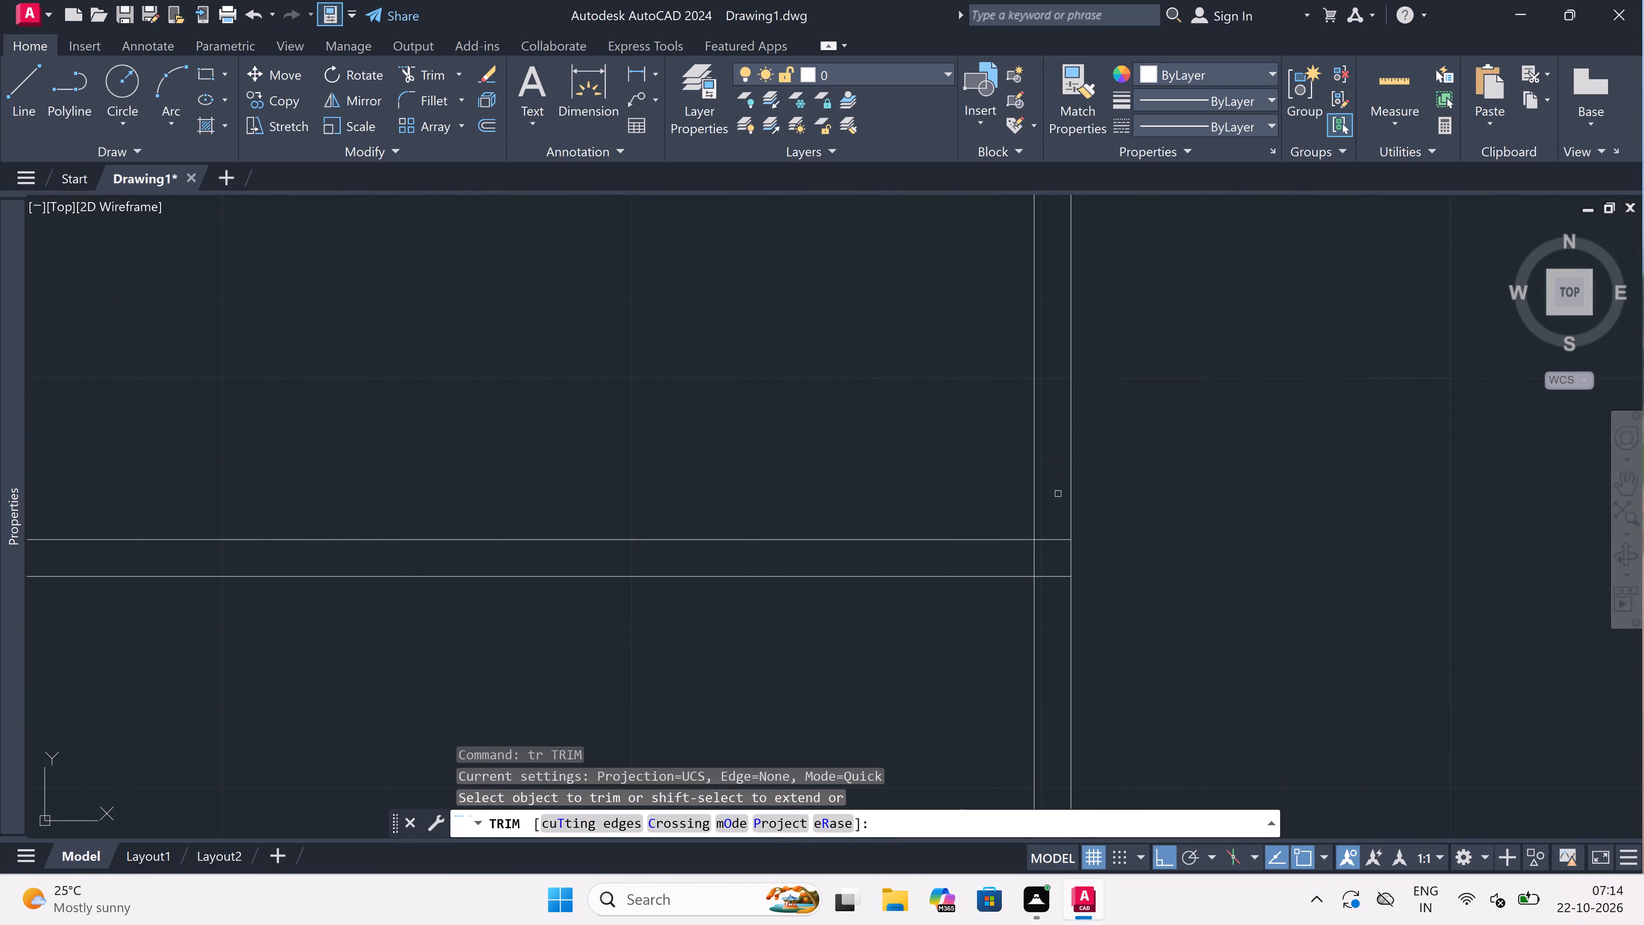
{"action": "scroll", "coordinate": [1062, 522], "scroll_direction": "up", "scroll_amount": 2}
{"action": "left_click", "coordinate": [1056, 524]}
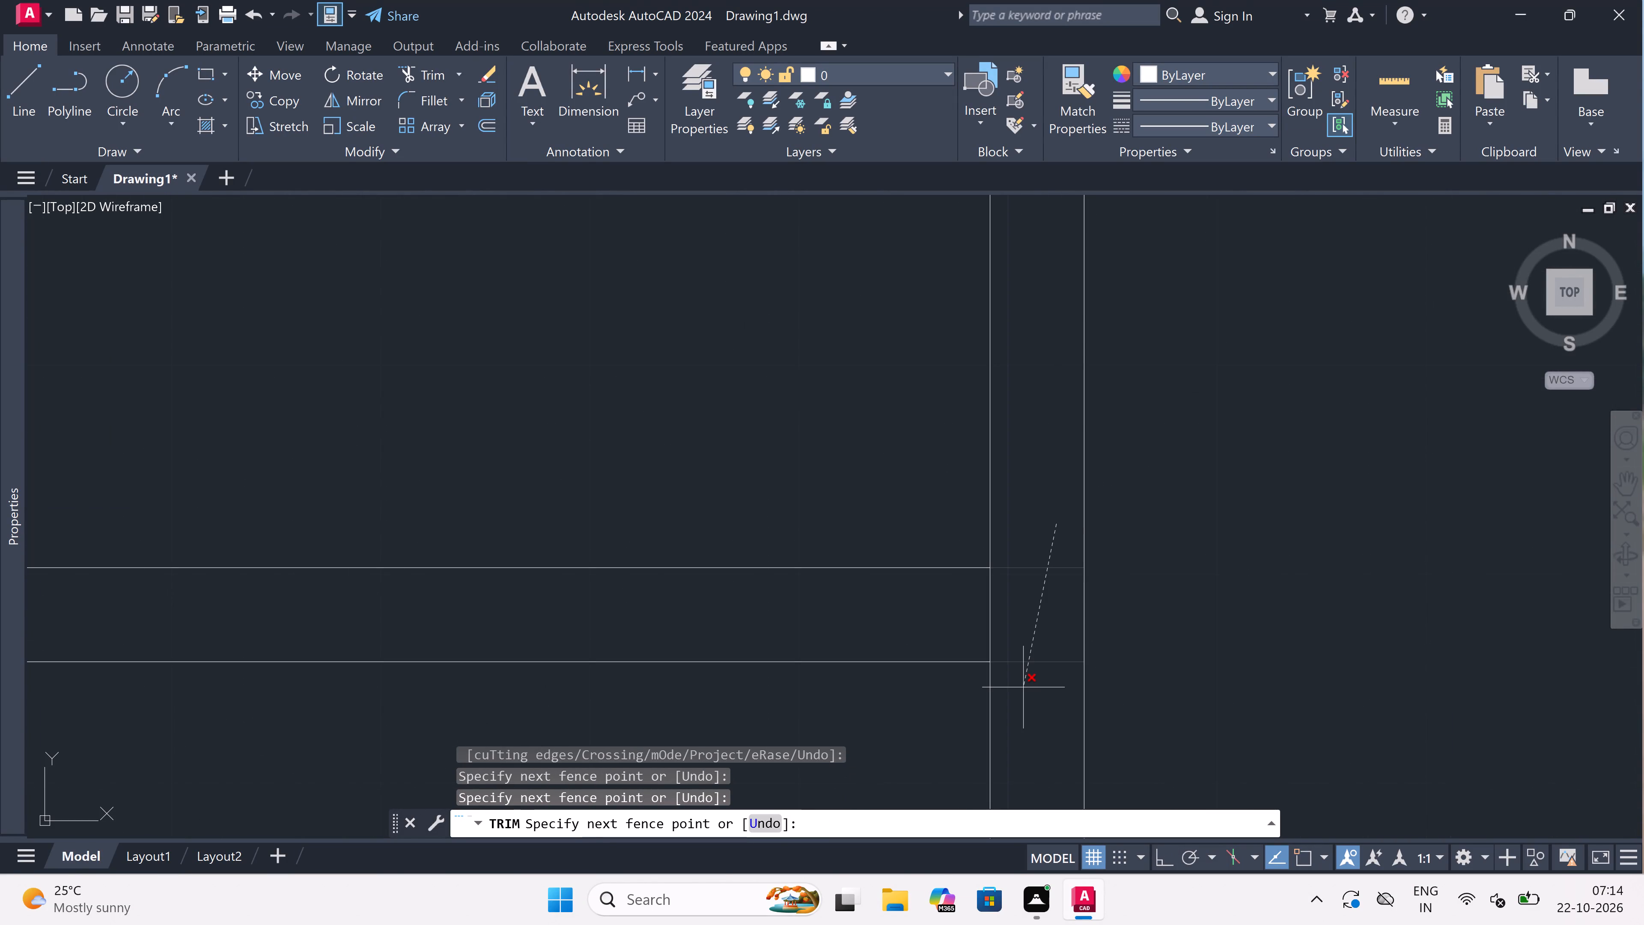
{"action": "left_click", "coordinate": [1023, 687]}
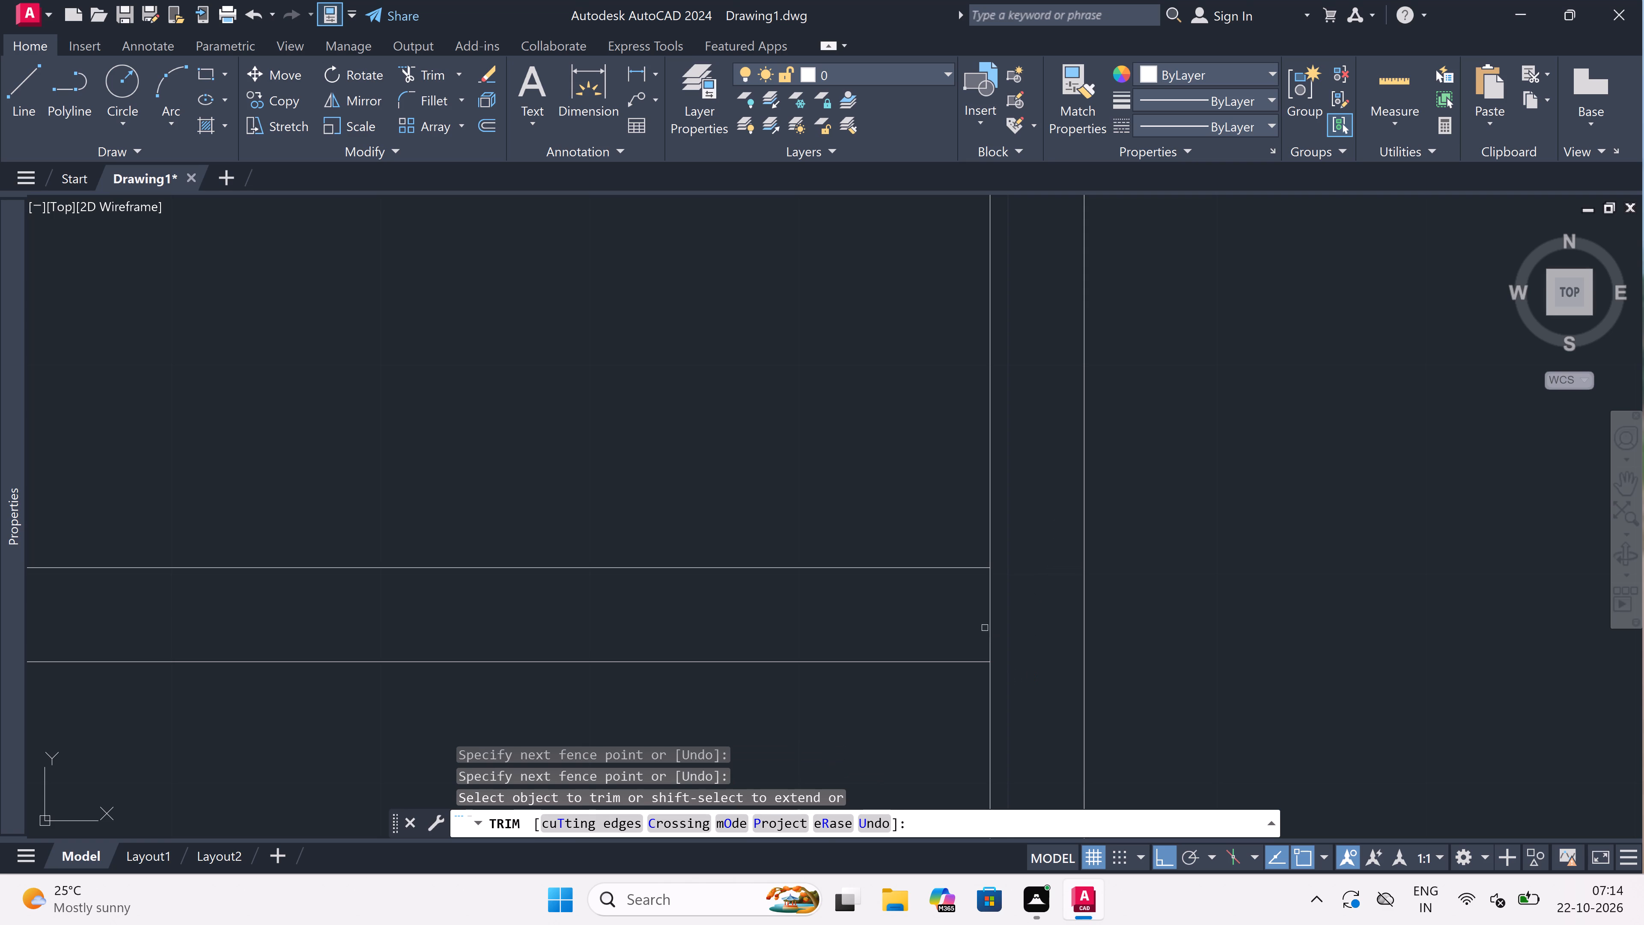
{"action": "left_click", "coordinate": [977, 626]}
{"action": "double_click", "coordinate": [1005, 621]}
{"action": "key", "text": "Escape"}
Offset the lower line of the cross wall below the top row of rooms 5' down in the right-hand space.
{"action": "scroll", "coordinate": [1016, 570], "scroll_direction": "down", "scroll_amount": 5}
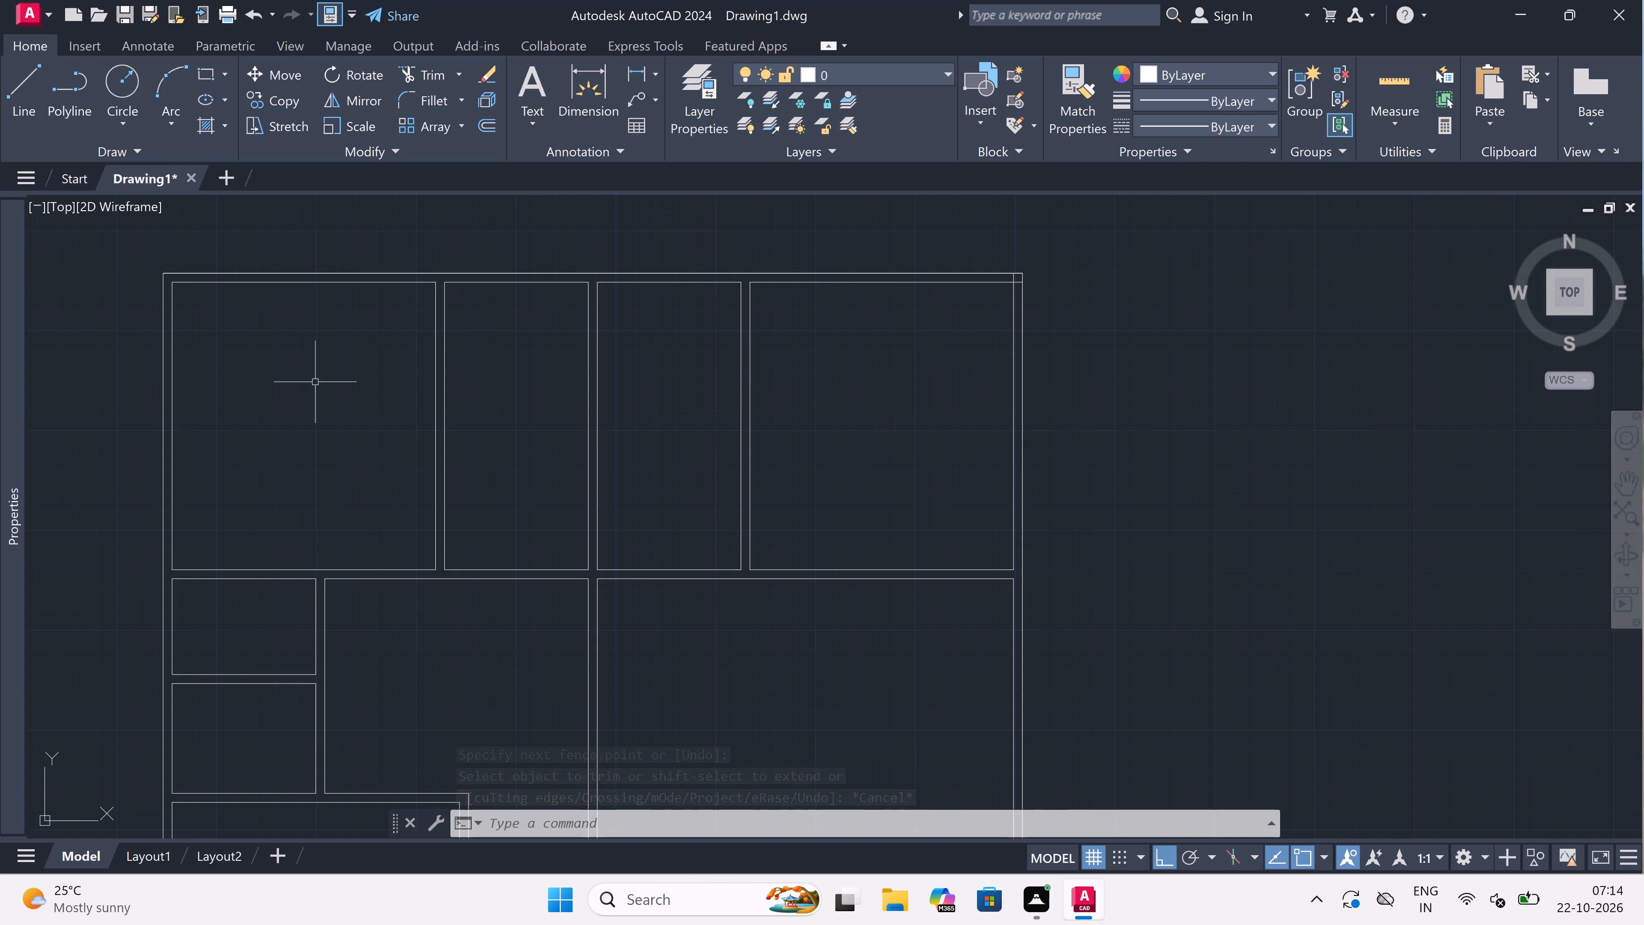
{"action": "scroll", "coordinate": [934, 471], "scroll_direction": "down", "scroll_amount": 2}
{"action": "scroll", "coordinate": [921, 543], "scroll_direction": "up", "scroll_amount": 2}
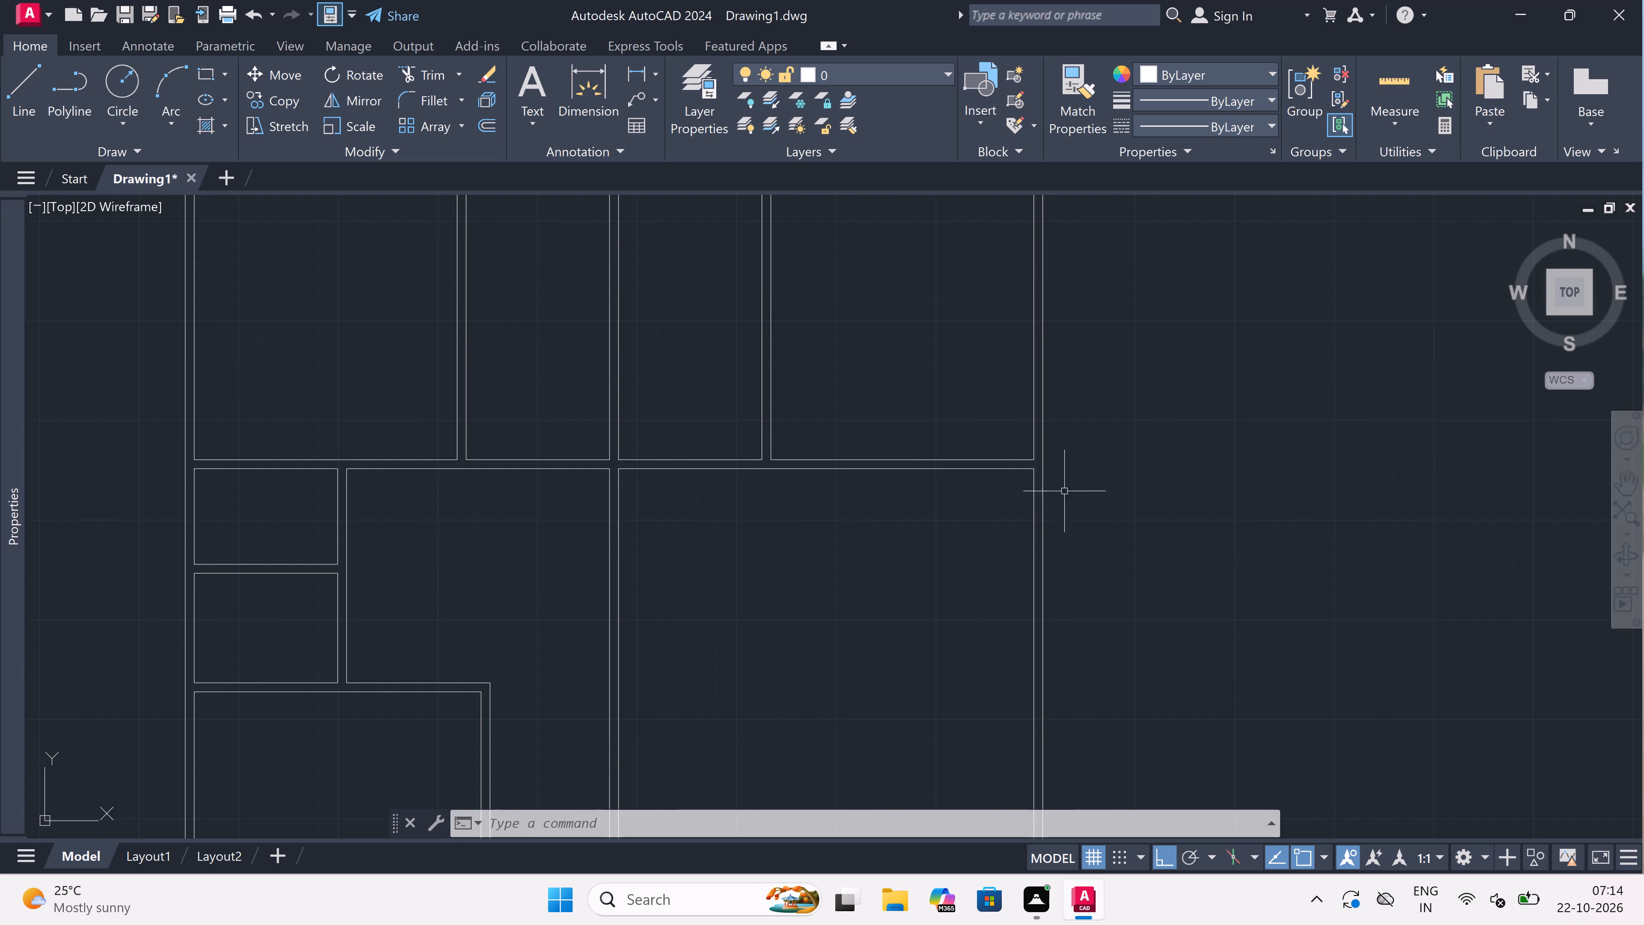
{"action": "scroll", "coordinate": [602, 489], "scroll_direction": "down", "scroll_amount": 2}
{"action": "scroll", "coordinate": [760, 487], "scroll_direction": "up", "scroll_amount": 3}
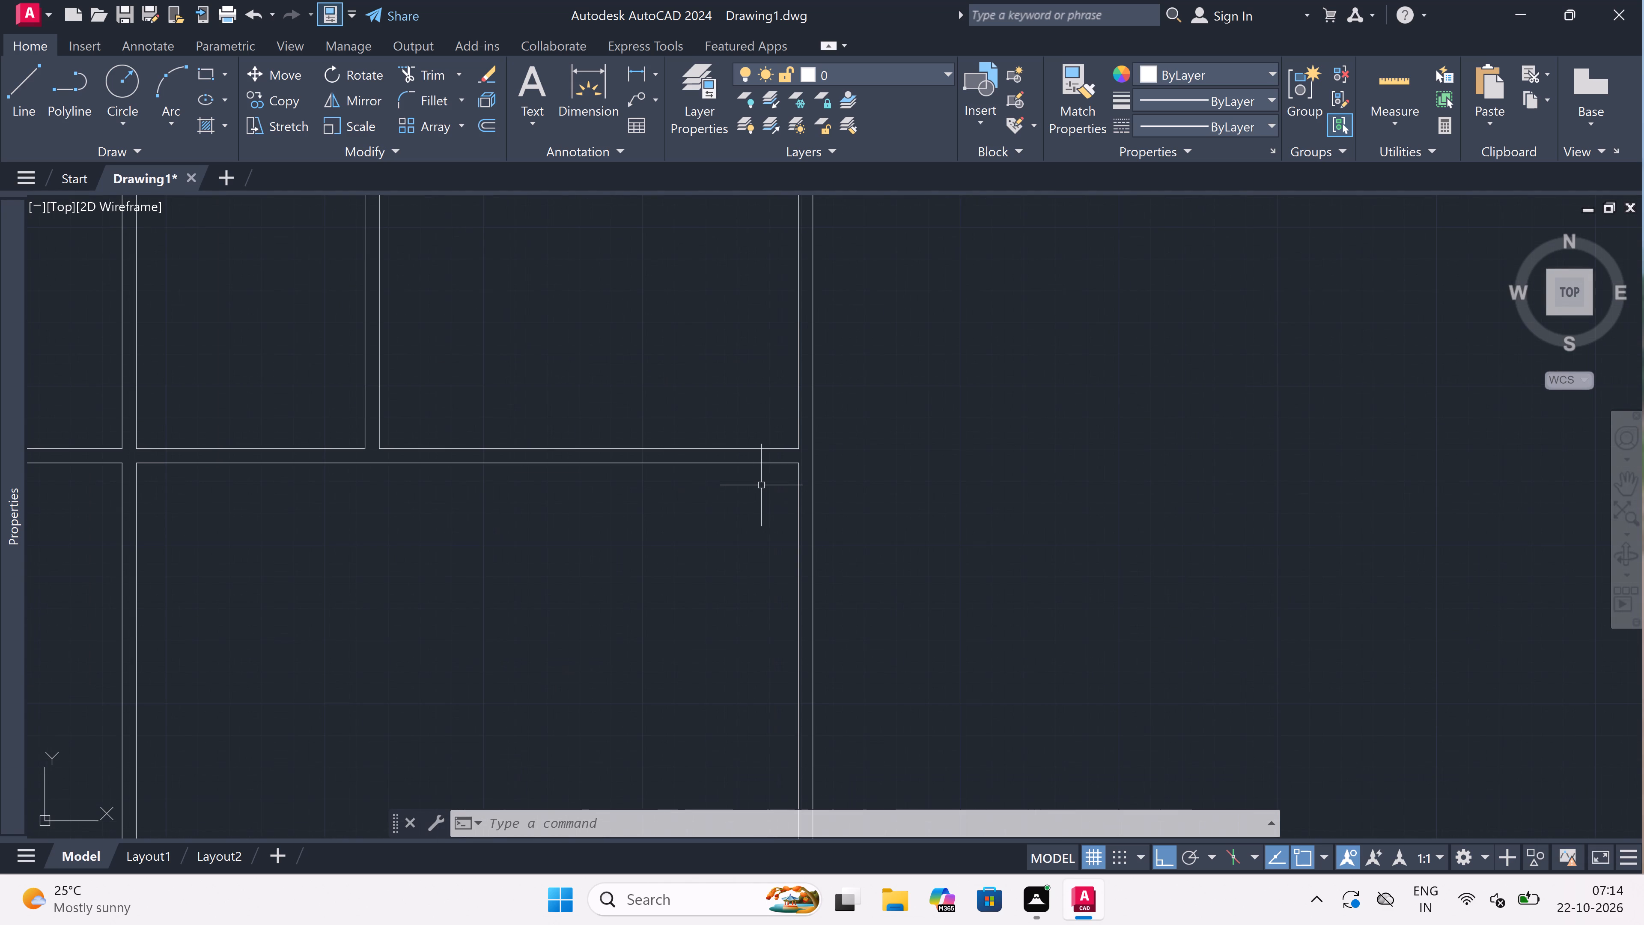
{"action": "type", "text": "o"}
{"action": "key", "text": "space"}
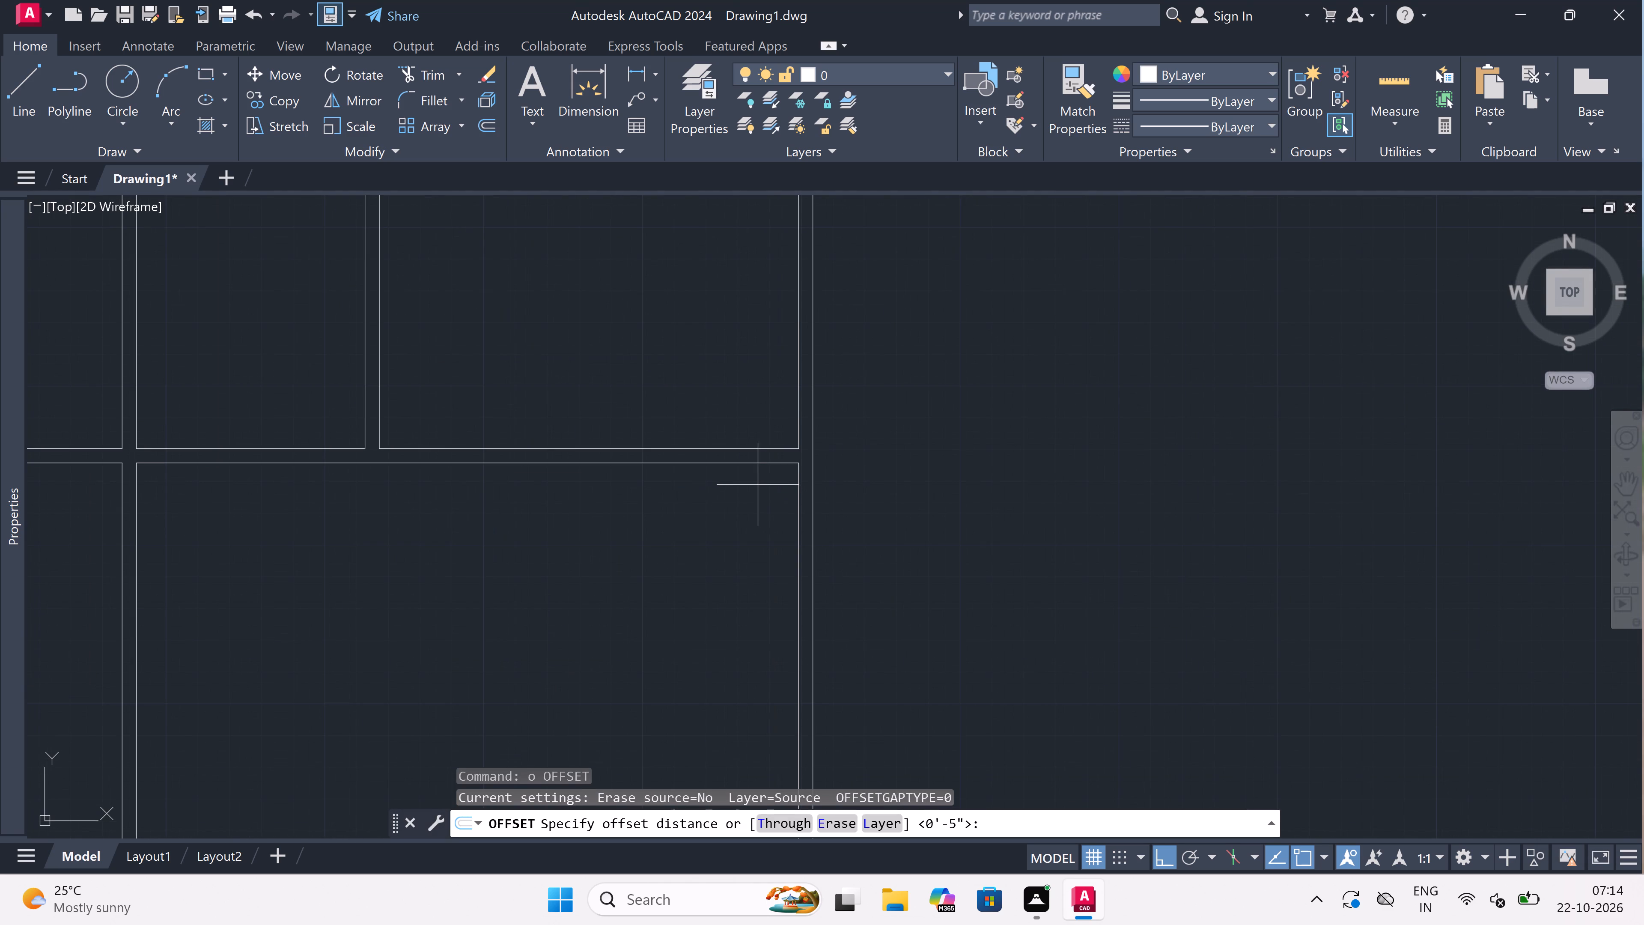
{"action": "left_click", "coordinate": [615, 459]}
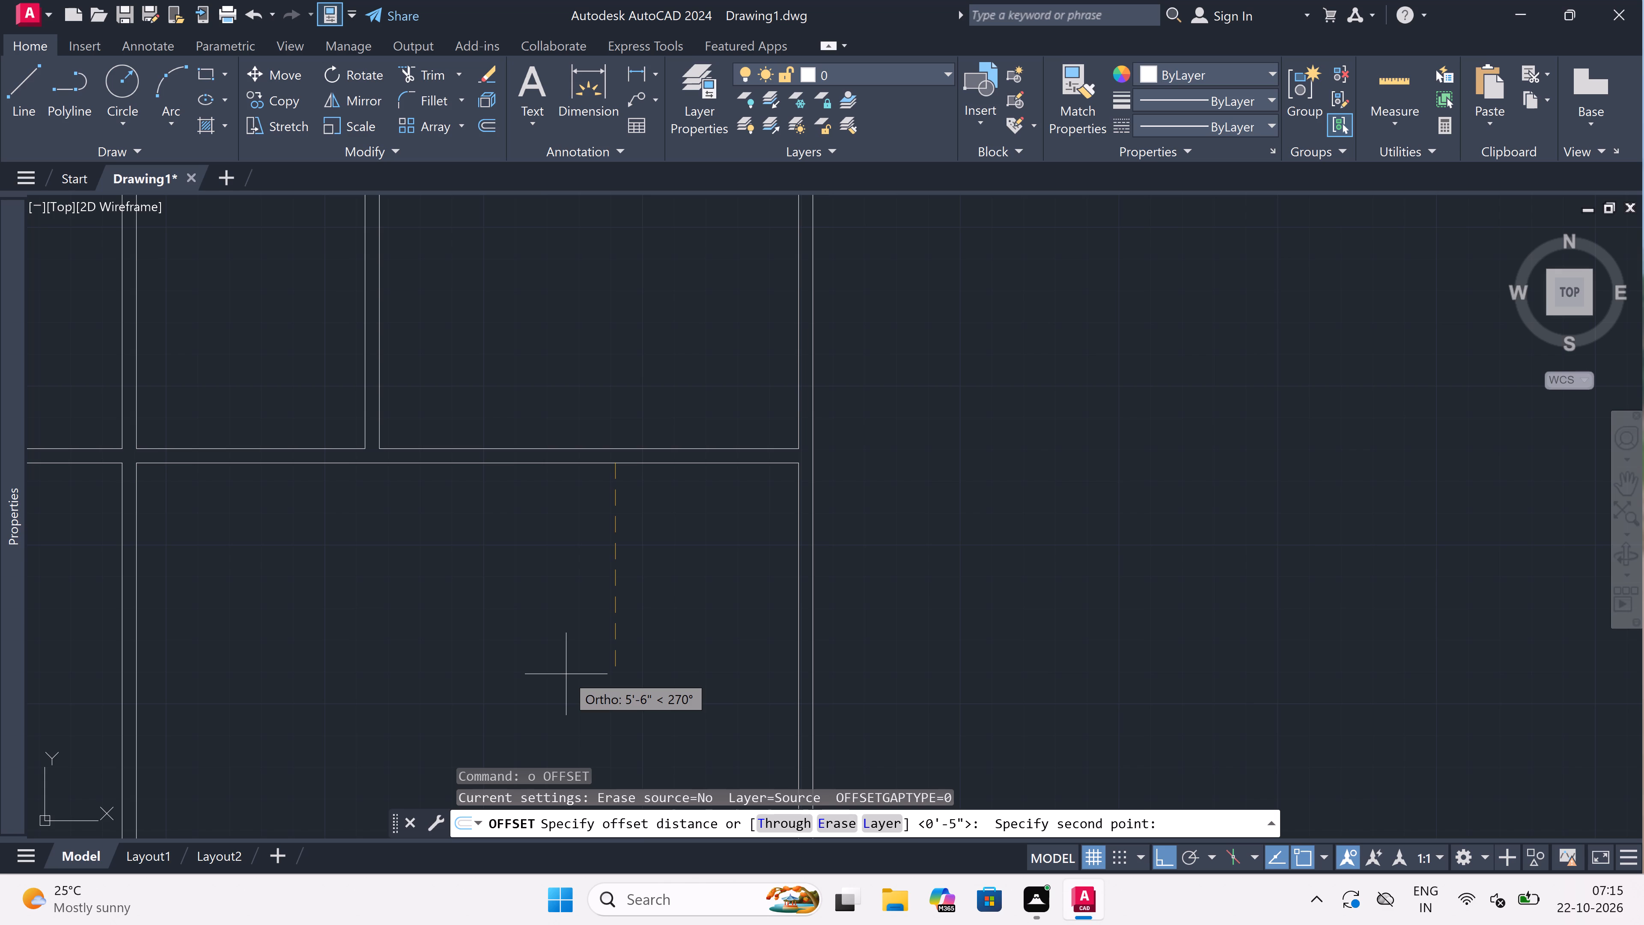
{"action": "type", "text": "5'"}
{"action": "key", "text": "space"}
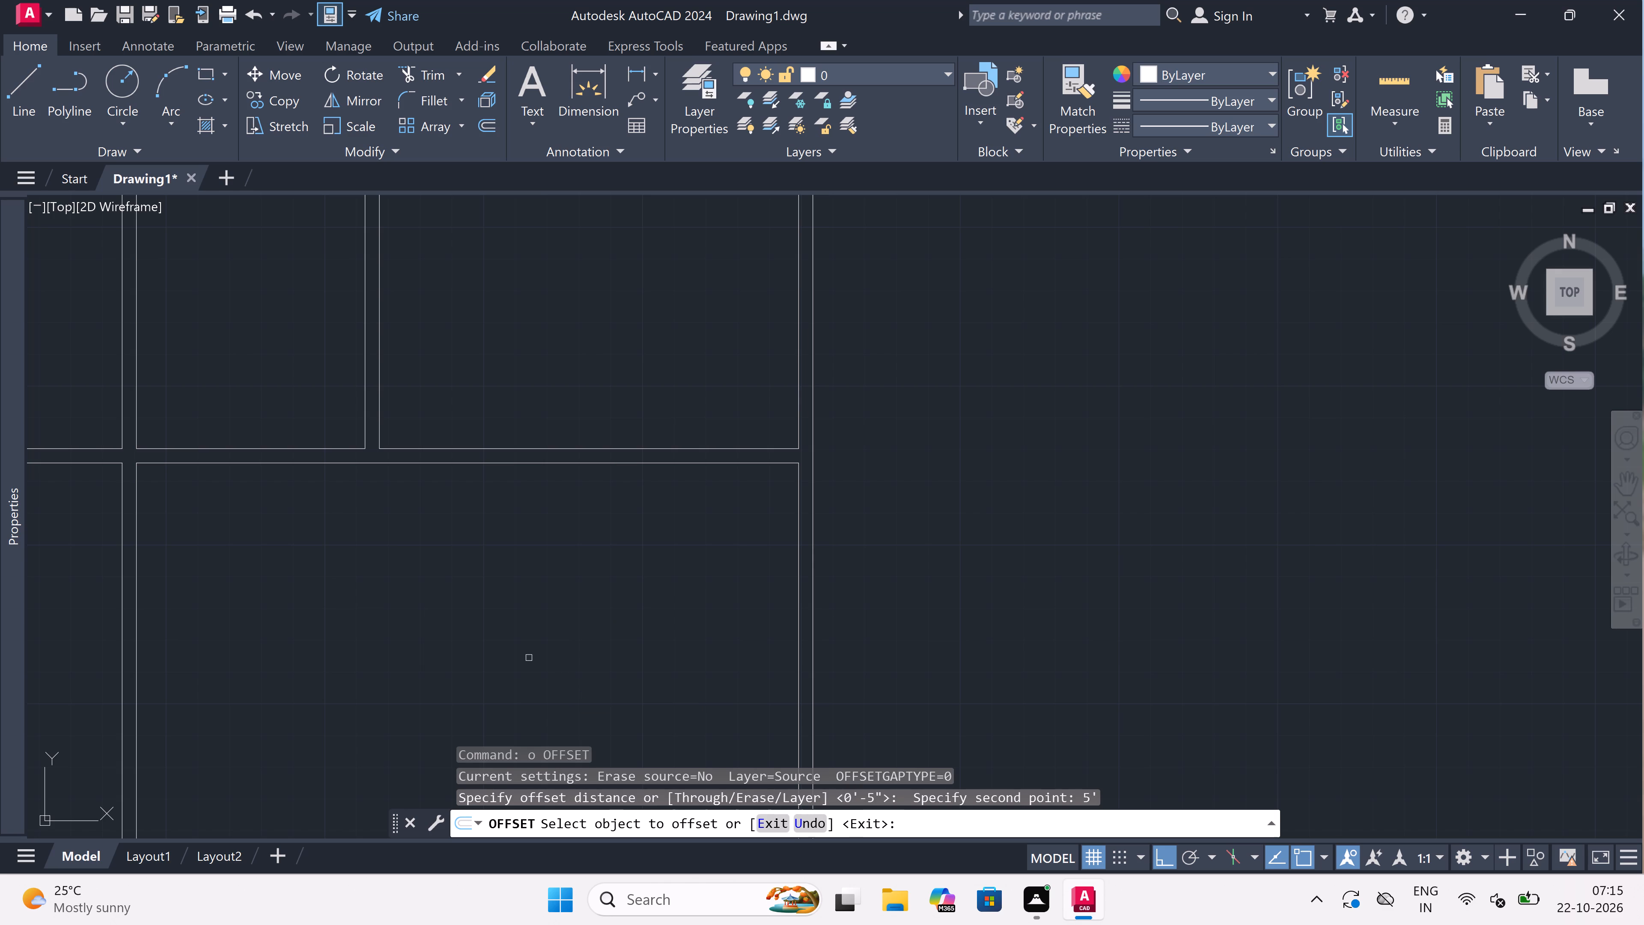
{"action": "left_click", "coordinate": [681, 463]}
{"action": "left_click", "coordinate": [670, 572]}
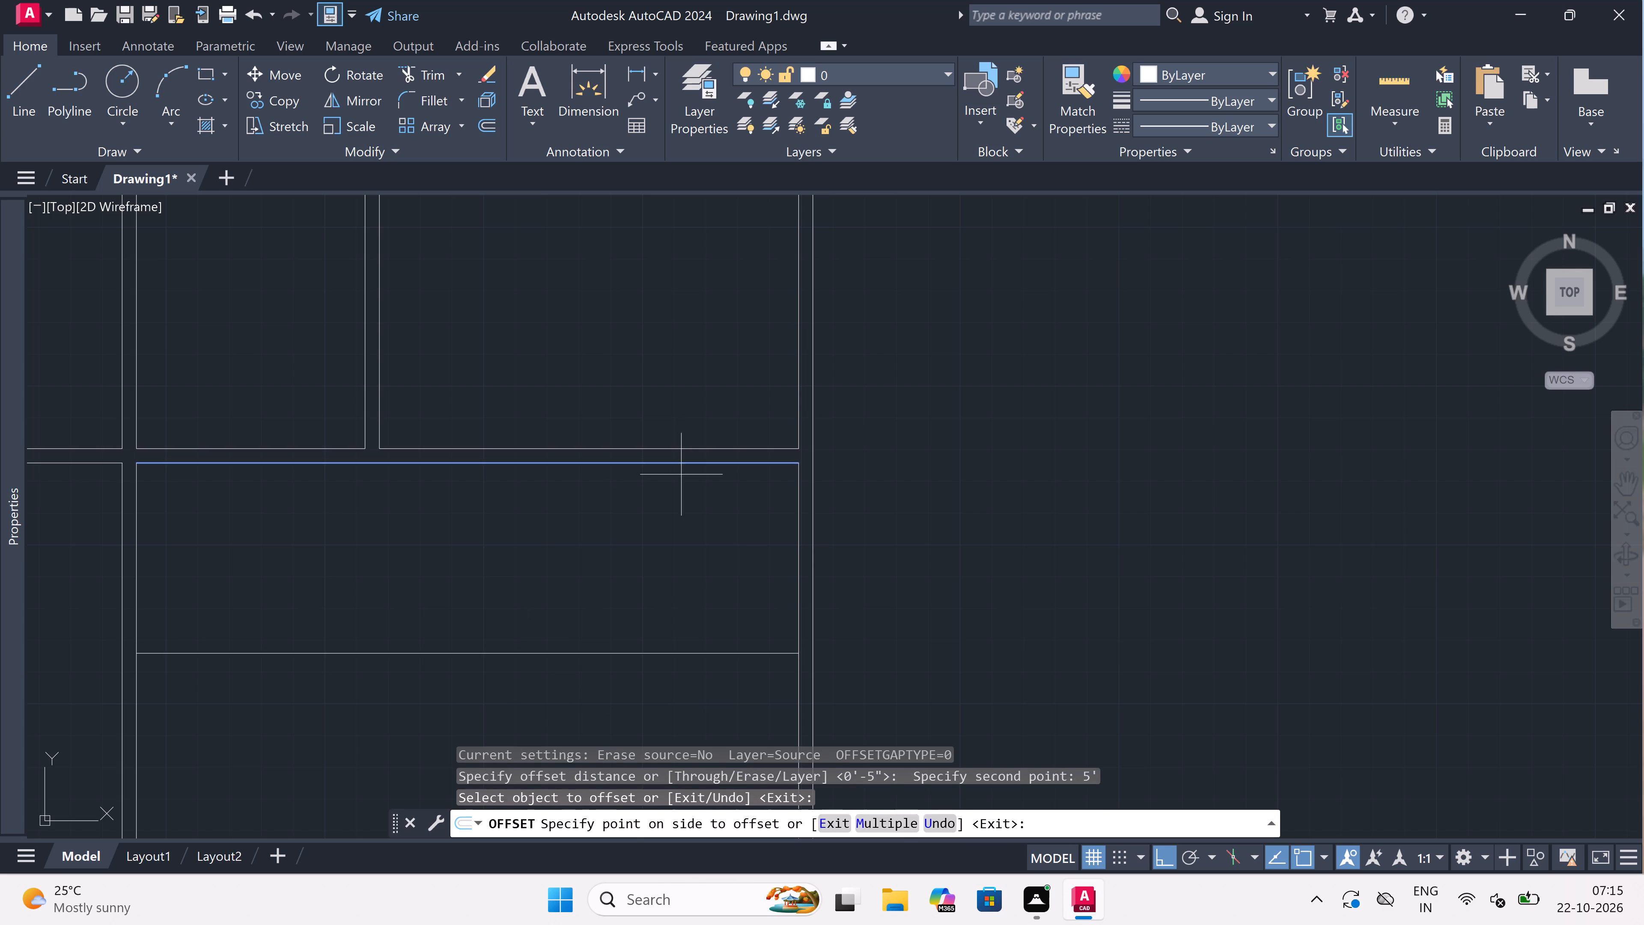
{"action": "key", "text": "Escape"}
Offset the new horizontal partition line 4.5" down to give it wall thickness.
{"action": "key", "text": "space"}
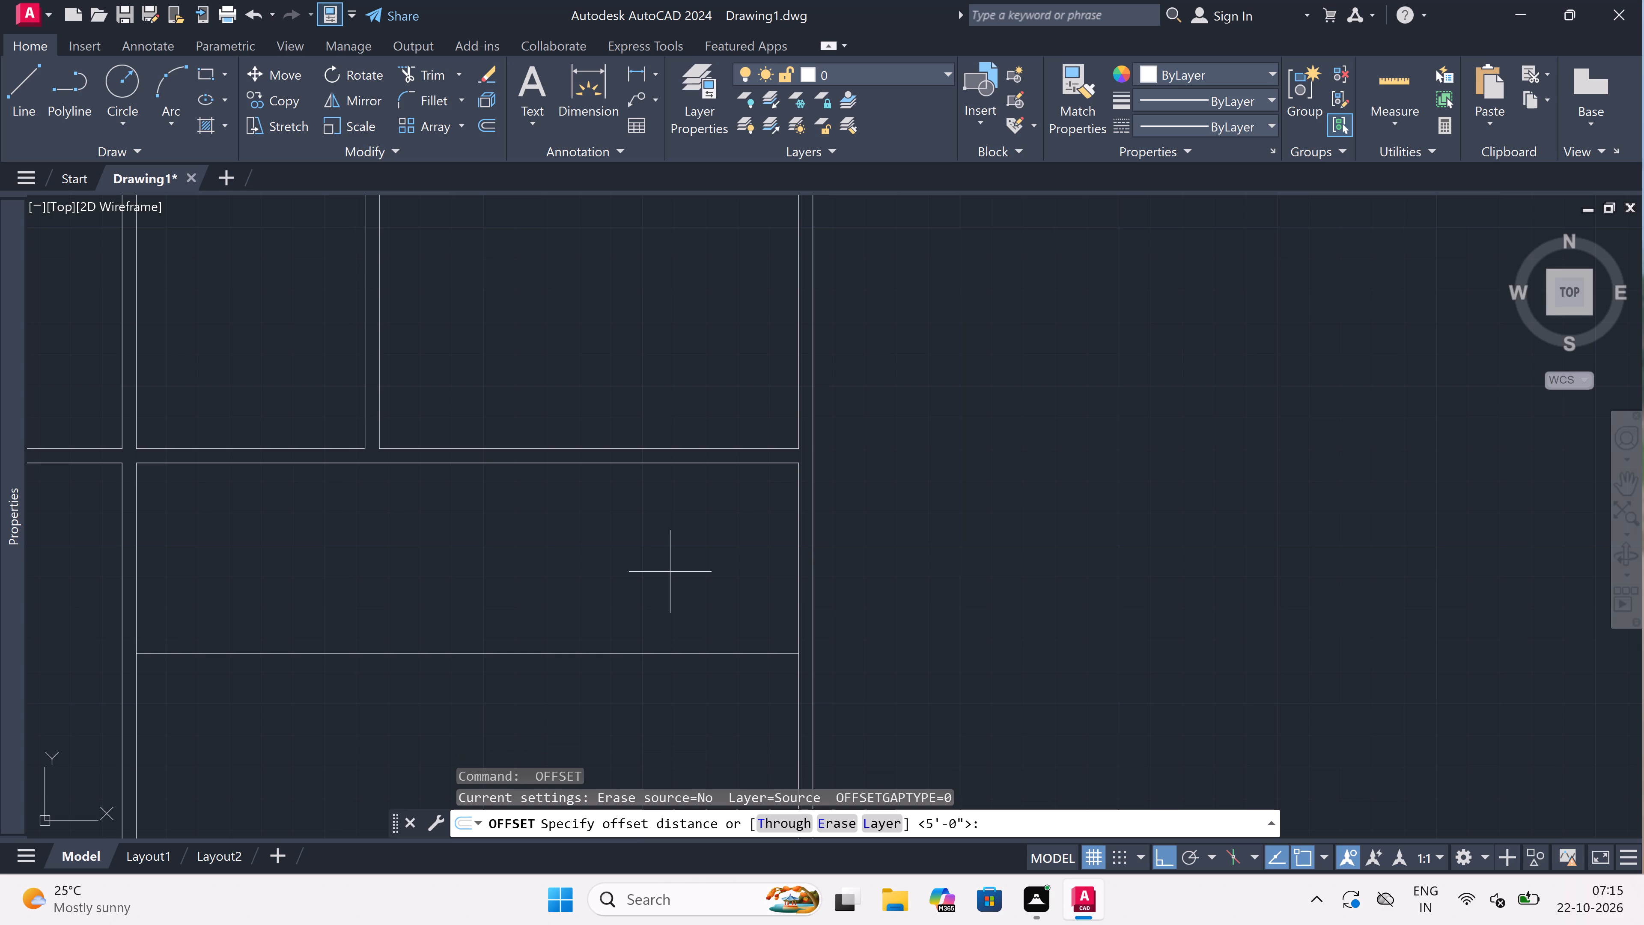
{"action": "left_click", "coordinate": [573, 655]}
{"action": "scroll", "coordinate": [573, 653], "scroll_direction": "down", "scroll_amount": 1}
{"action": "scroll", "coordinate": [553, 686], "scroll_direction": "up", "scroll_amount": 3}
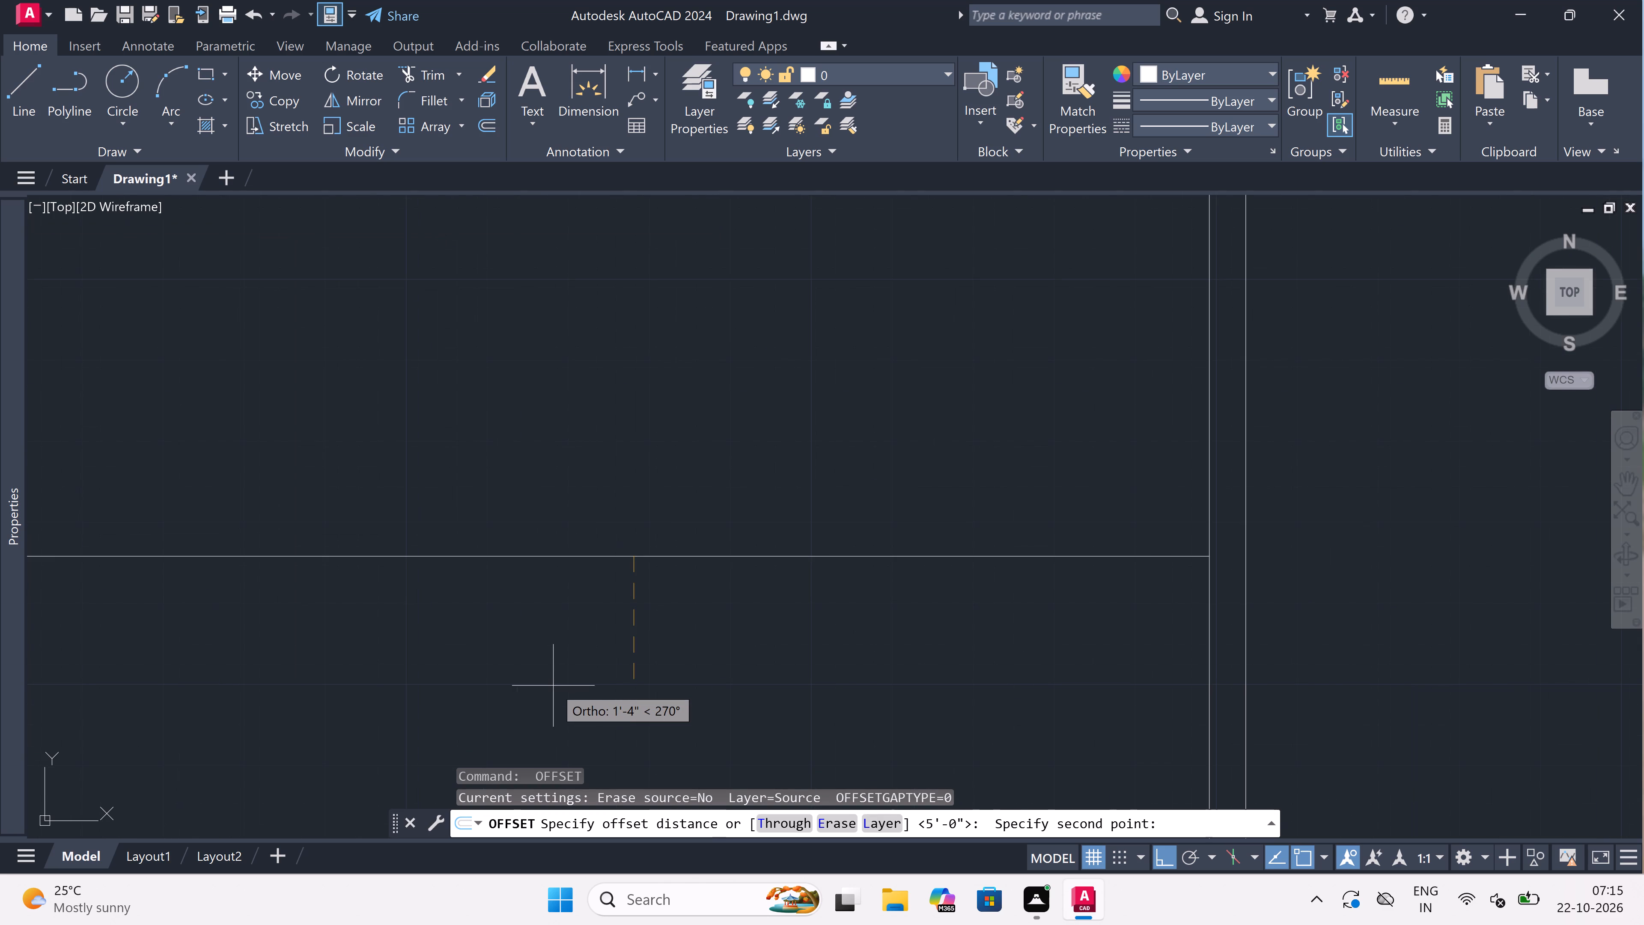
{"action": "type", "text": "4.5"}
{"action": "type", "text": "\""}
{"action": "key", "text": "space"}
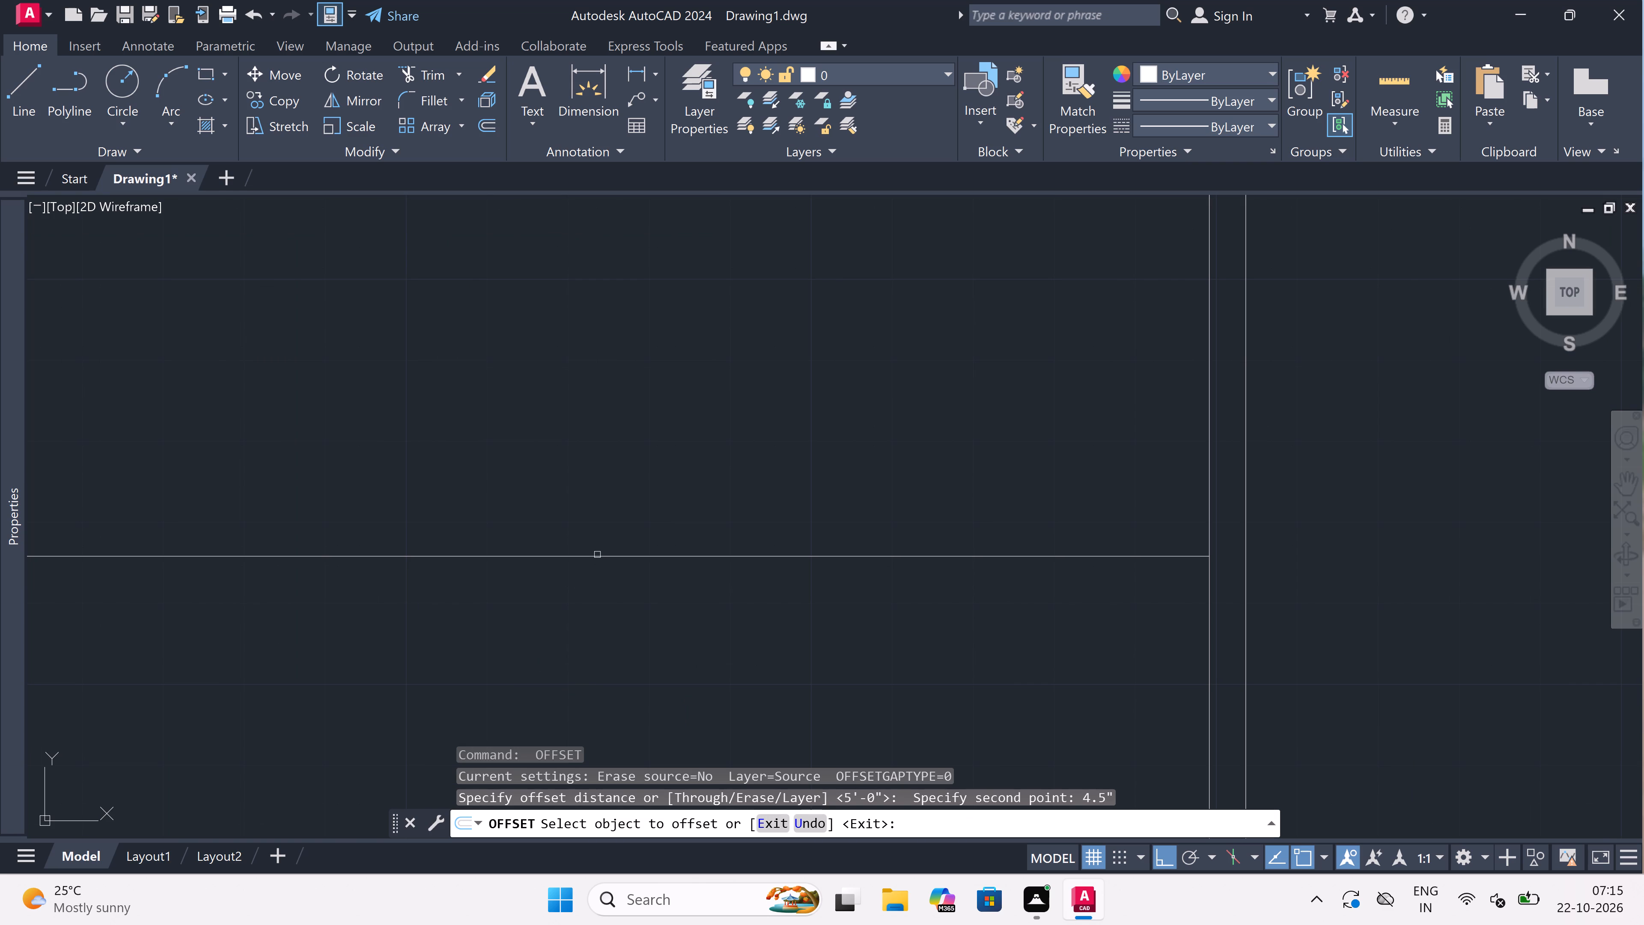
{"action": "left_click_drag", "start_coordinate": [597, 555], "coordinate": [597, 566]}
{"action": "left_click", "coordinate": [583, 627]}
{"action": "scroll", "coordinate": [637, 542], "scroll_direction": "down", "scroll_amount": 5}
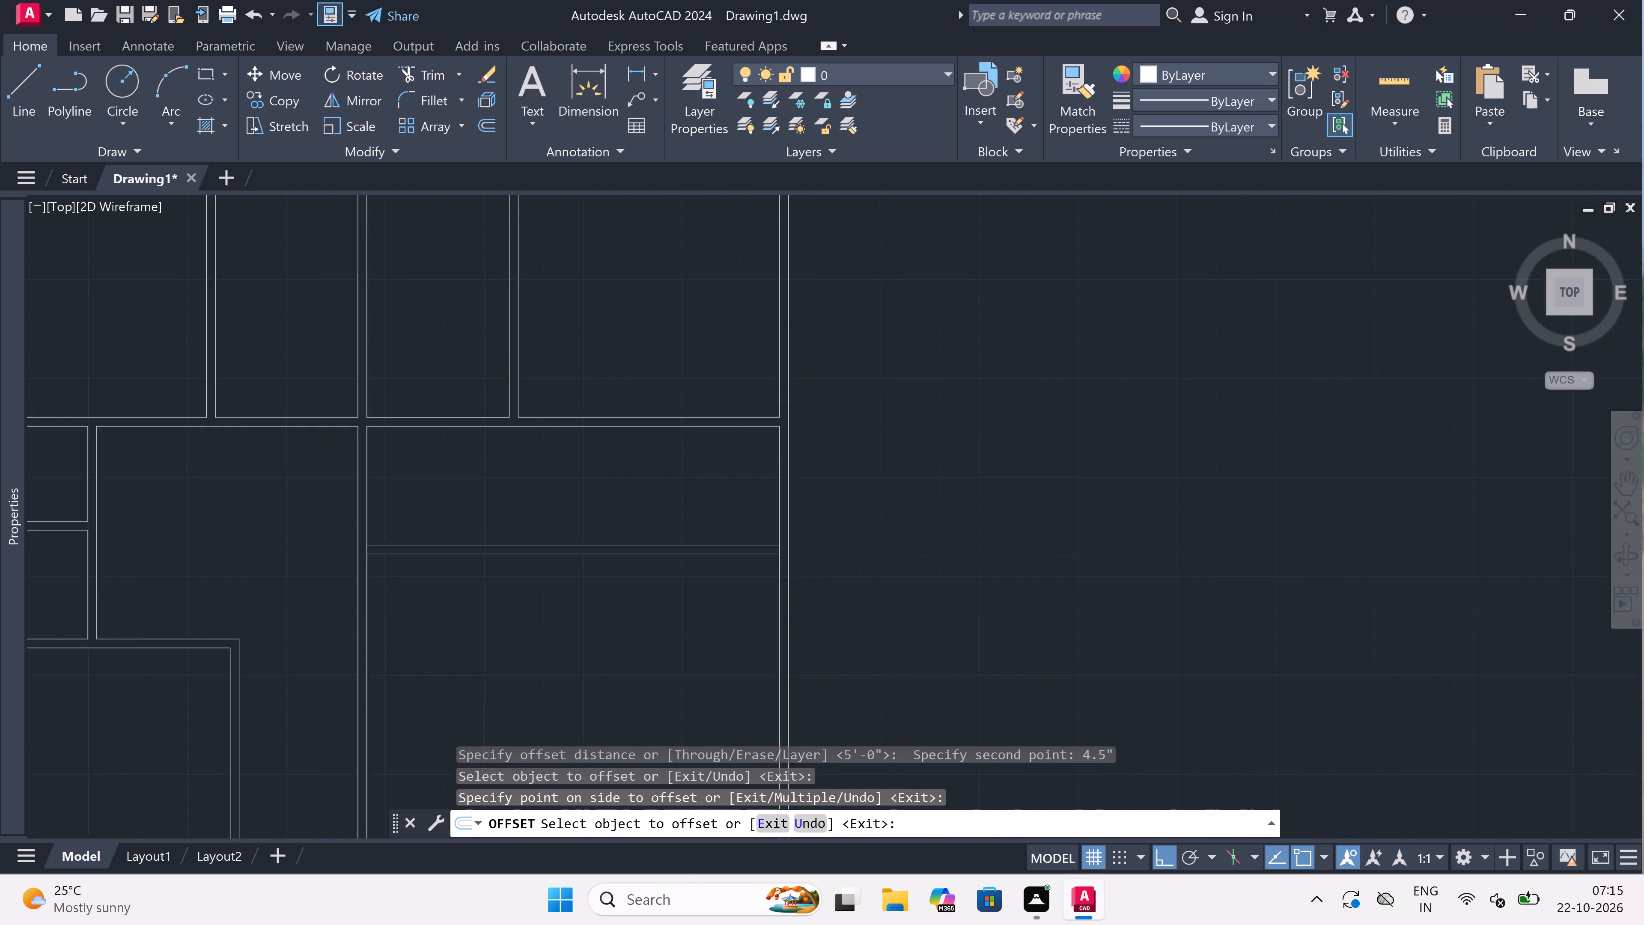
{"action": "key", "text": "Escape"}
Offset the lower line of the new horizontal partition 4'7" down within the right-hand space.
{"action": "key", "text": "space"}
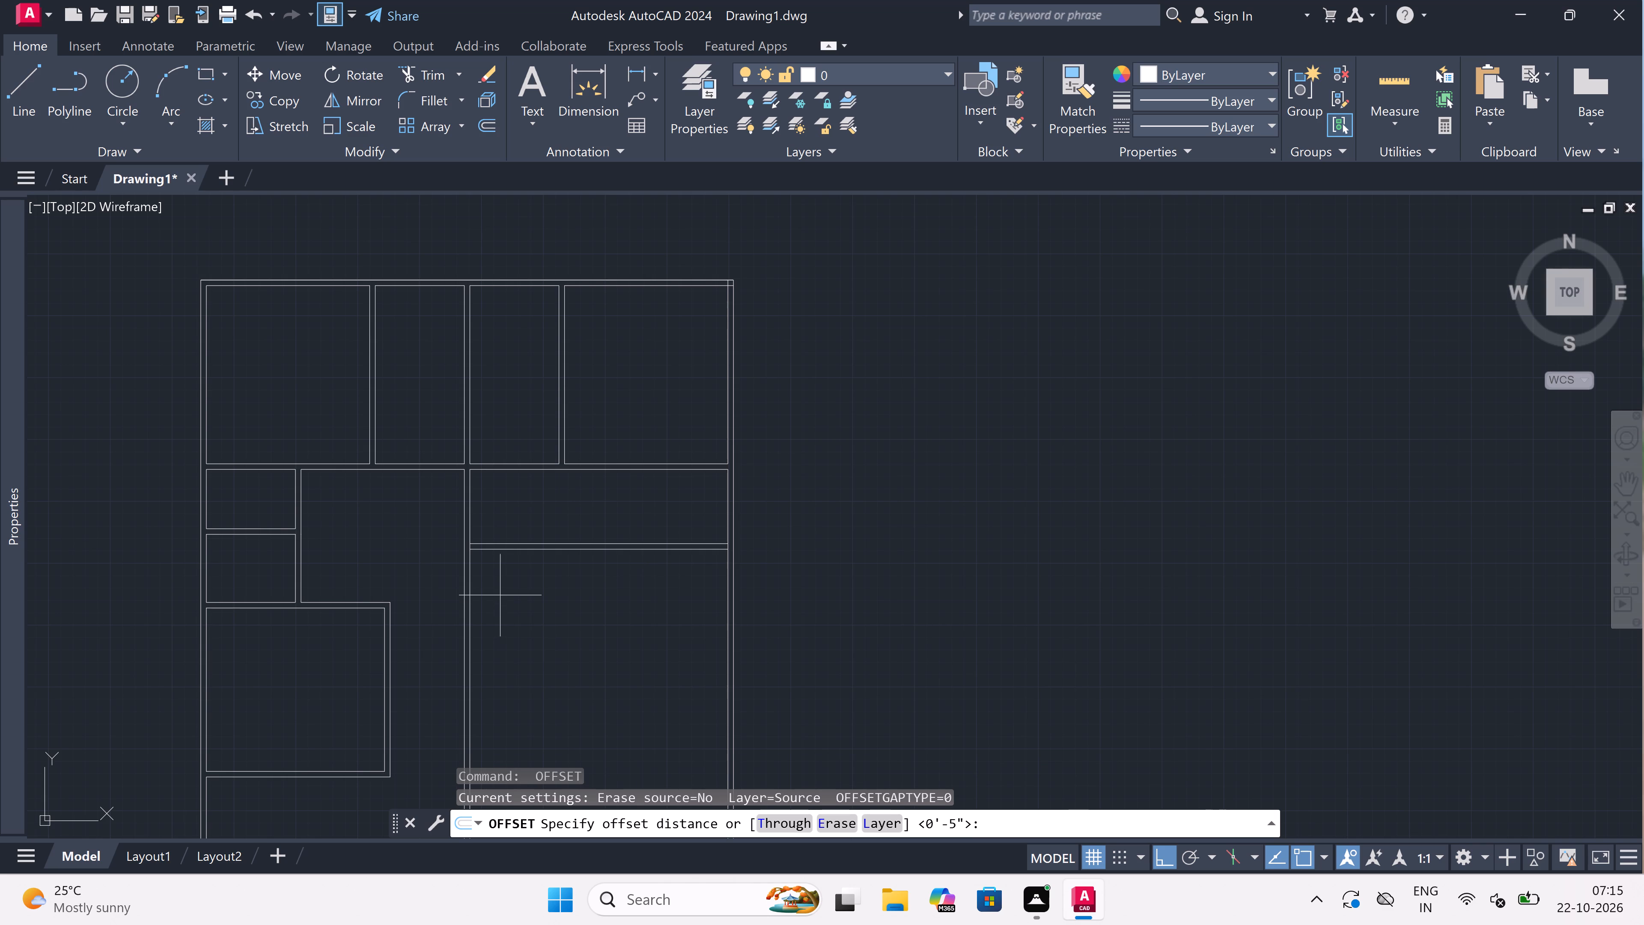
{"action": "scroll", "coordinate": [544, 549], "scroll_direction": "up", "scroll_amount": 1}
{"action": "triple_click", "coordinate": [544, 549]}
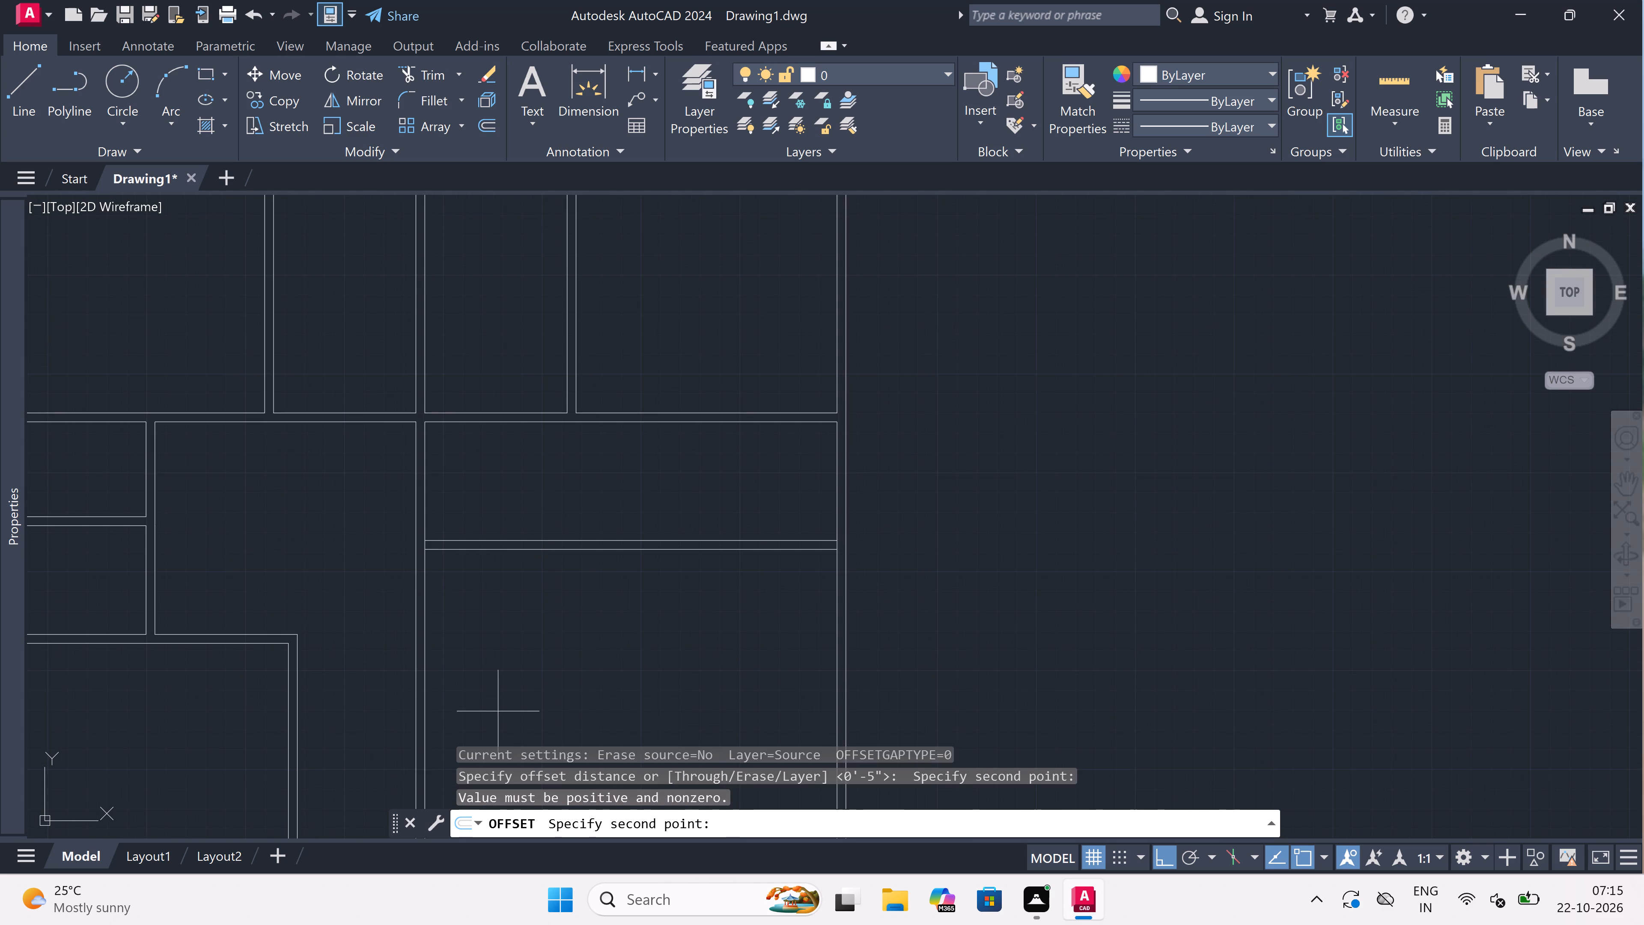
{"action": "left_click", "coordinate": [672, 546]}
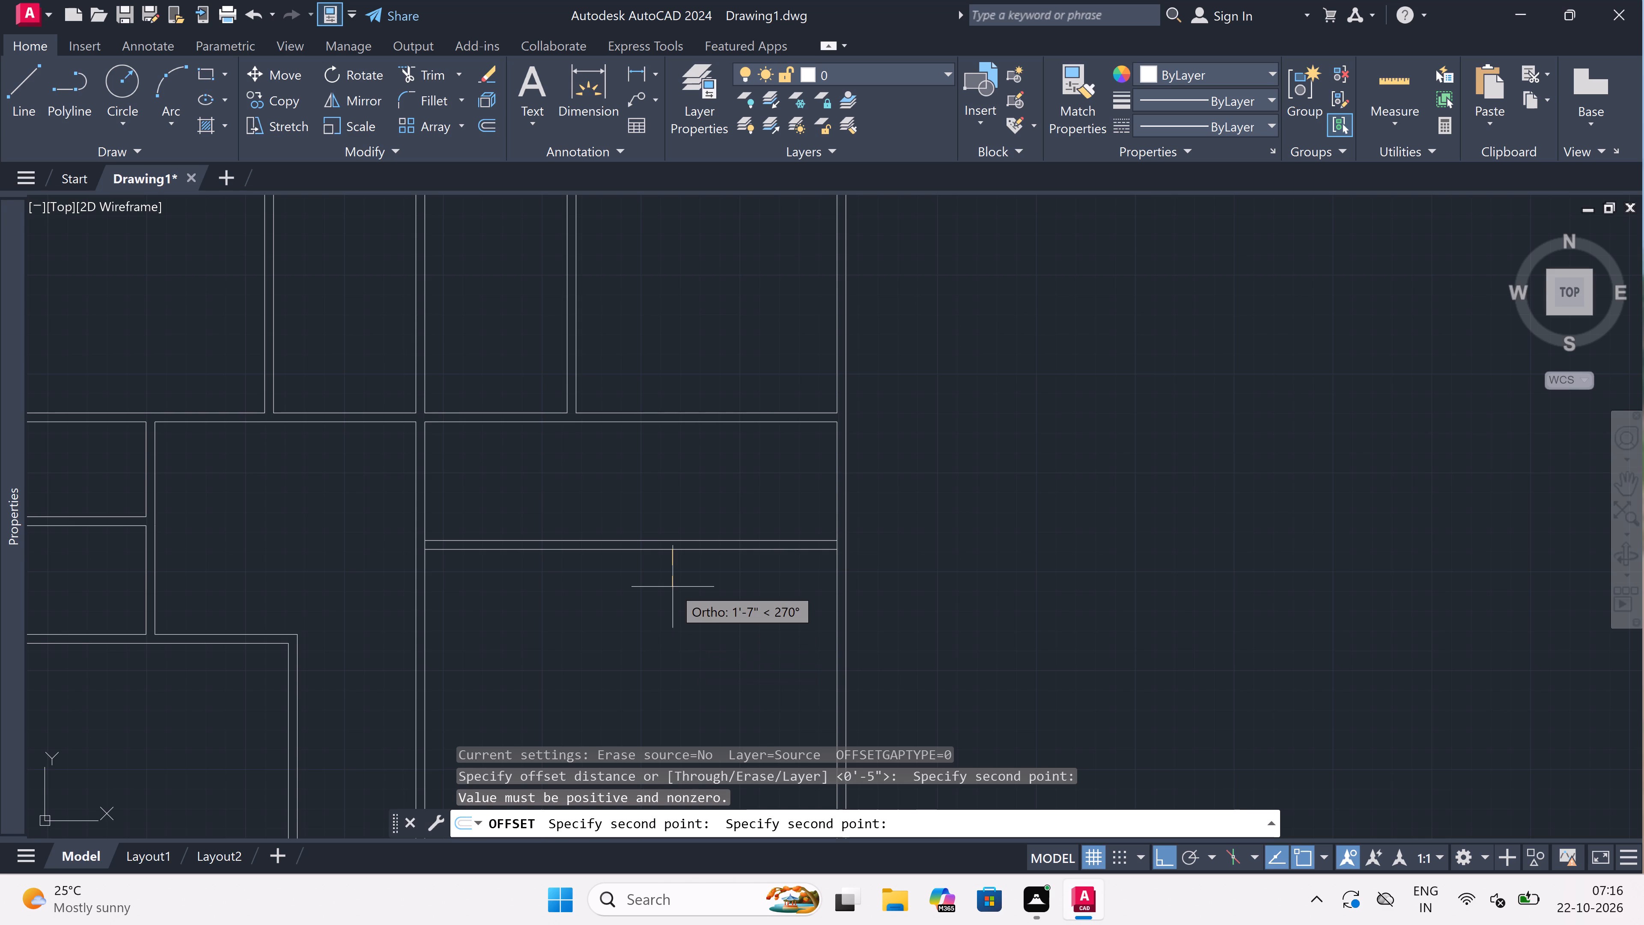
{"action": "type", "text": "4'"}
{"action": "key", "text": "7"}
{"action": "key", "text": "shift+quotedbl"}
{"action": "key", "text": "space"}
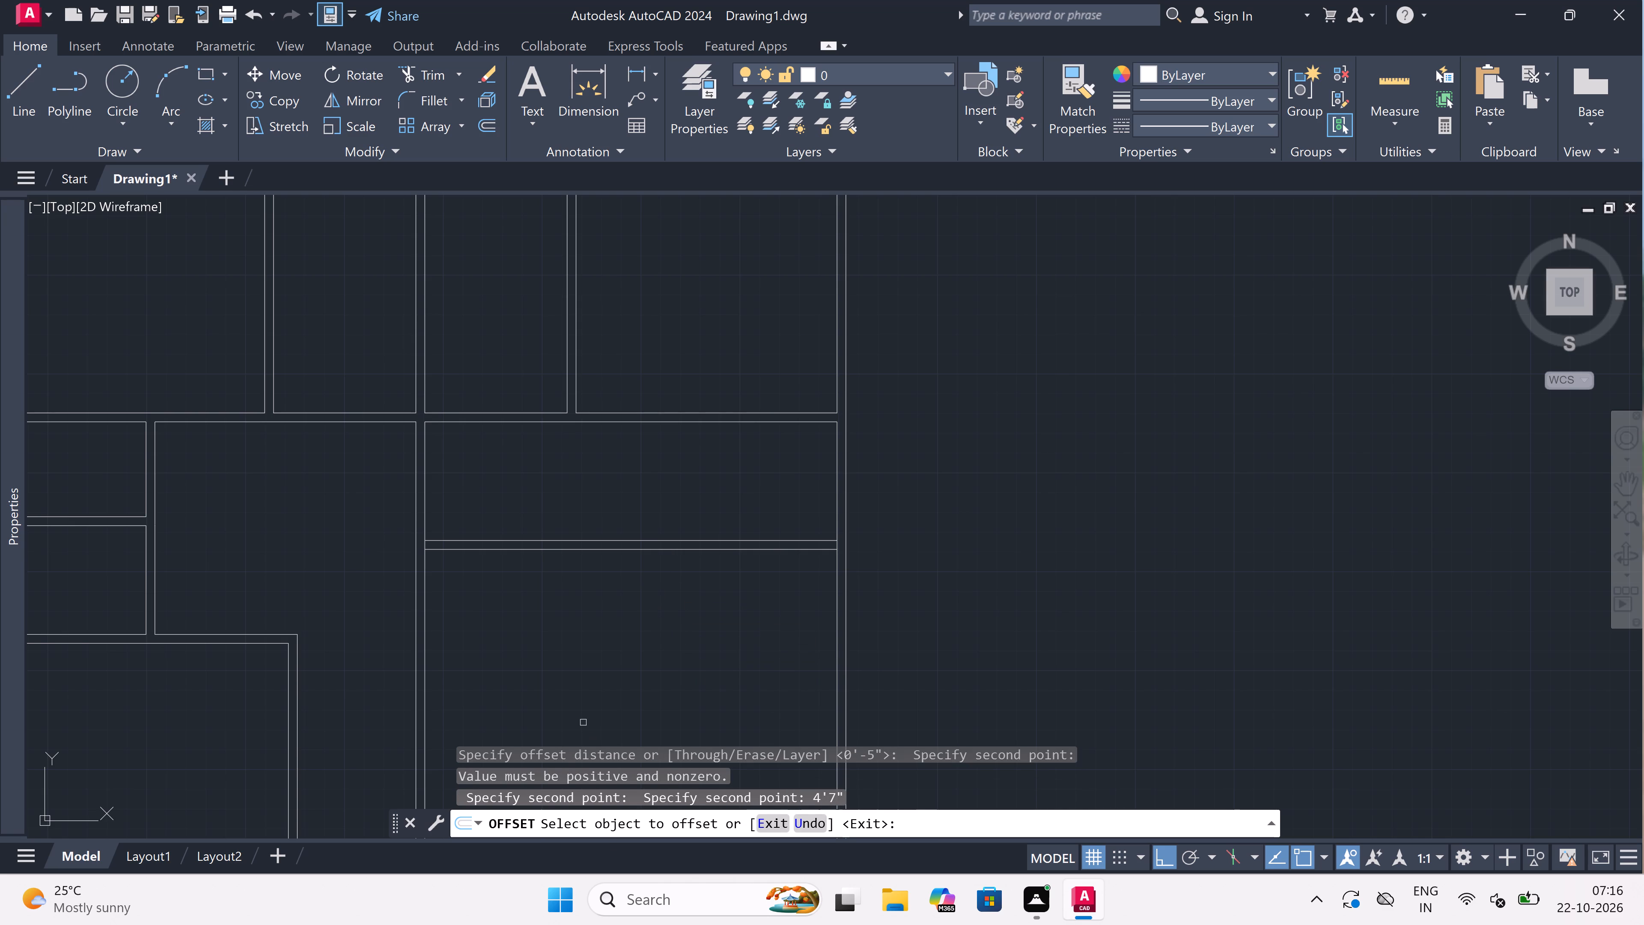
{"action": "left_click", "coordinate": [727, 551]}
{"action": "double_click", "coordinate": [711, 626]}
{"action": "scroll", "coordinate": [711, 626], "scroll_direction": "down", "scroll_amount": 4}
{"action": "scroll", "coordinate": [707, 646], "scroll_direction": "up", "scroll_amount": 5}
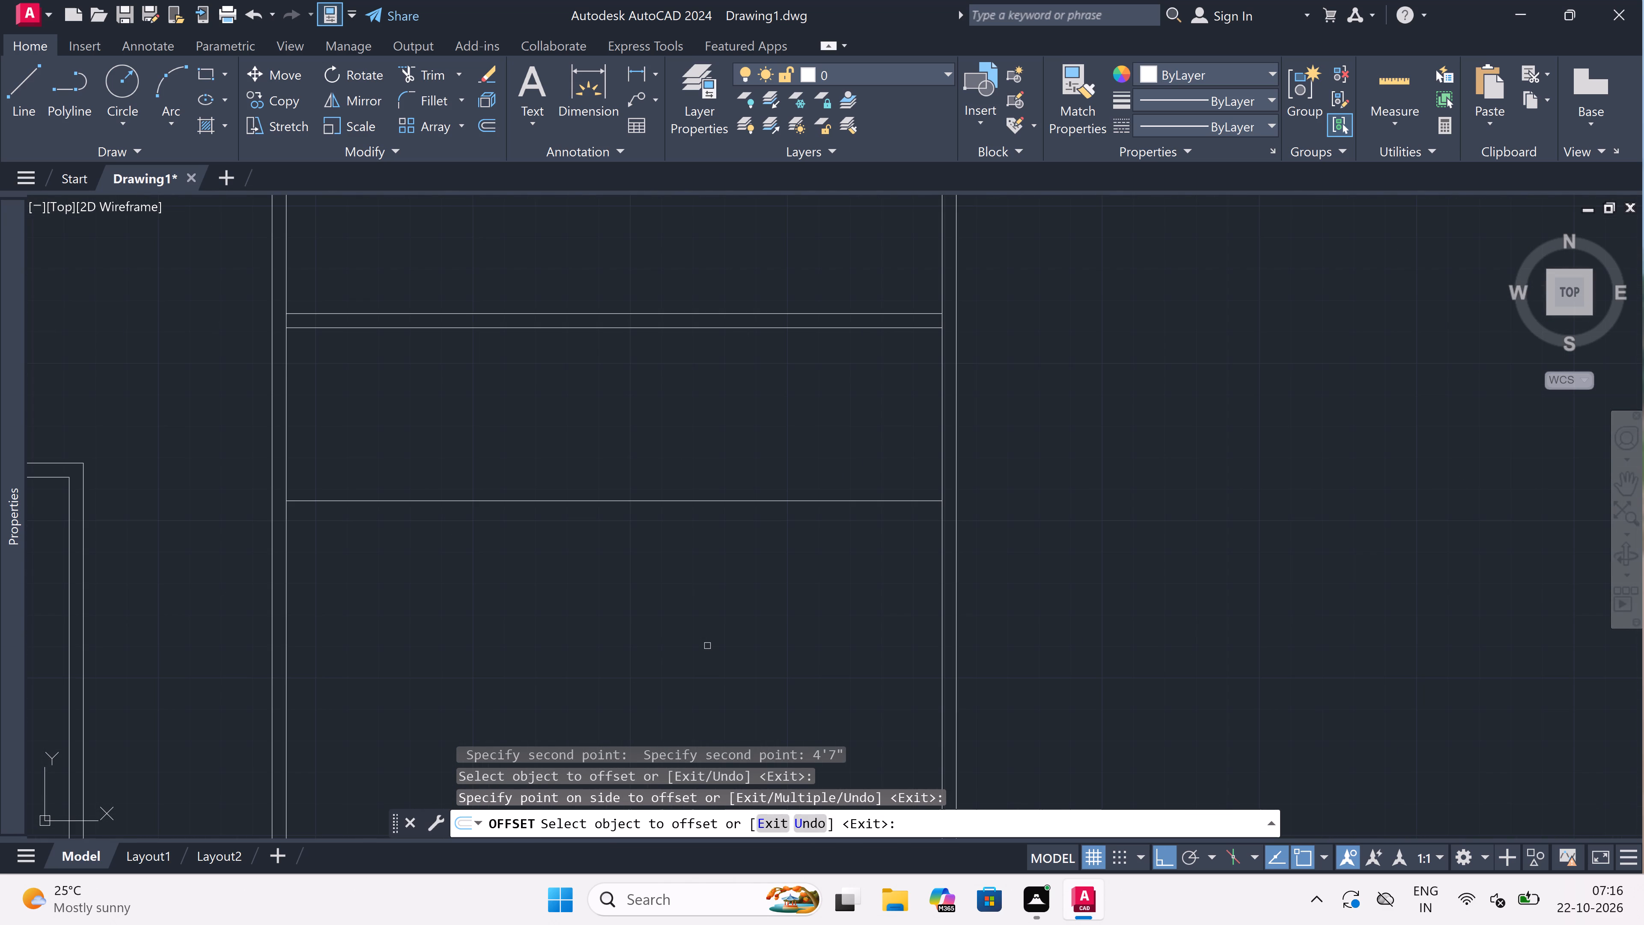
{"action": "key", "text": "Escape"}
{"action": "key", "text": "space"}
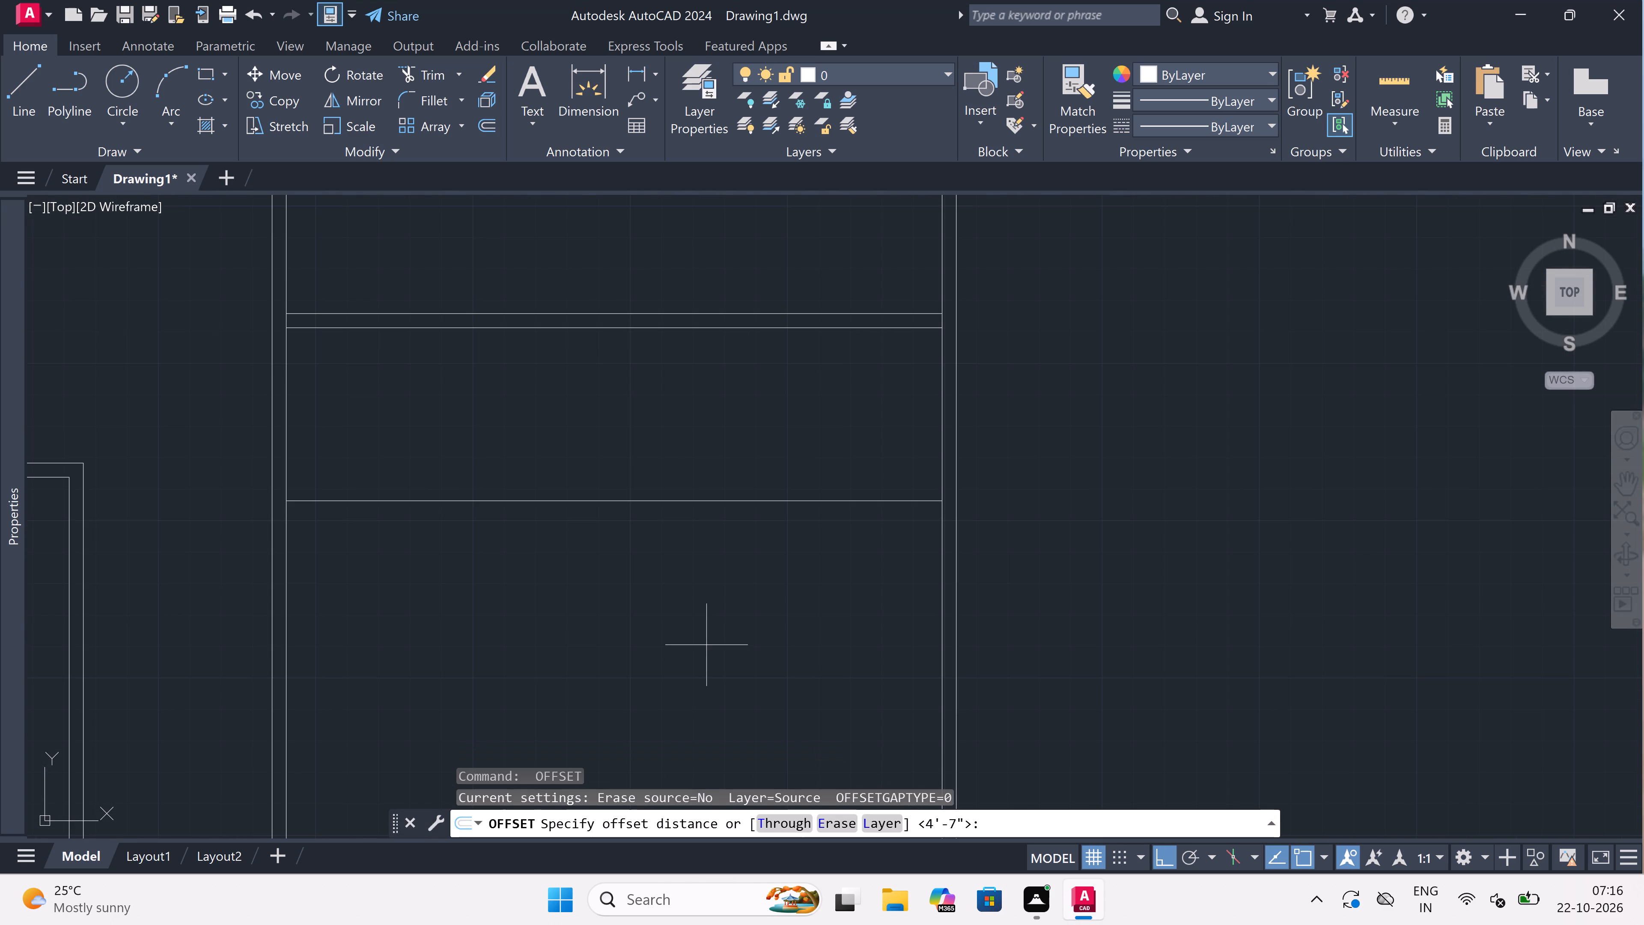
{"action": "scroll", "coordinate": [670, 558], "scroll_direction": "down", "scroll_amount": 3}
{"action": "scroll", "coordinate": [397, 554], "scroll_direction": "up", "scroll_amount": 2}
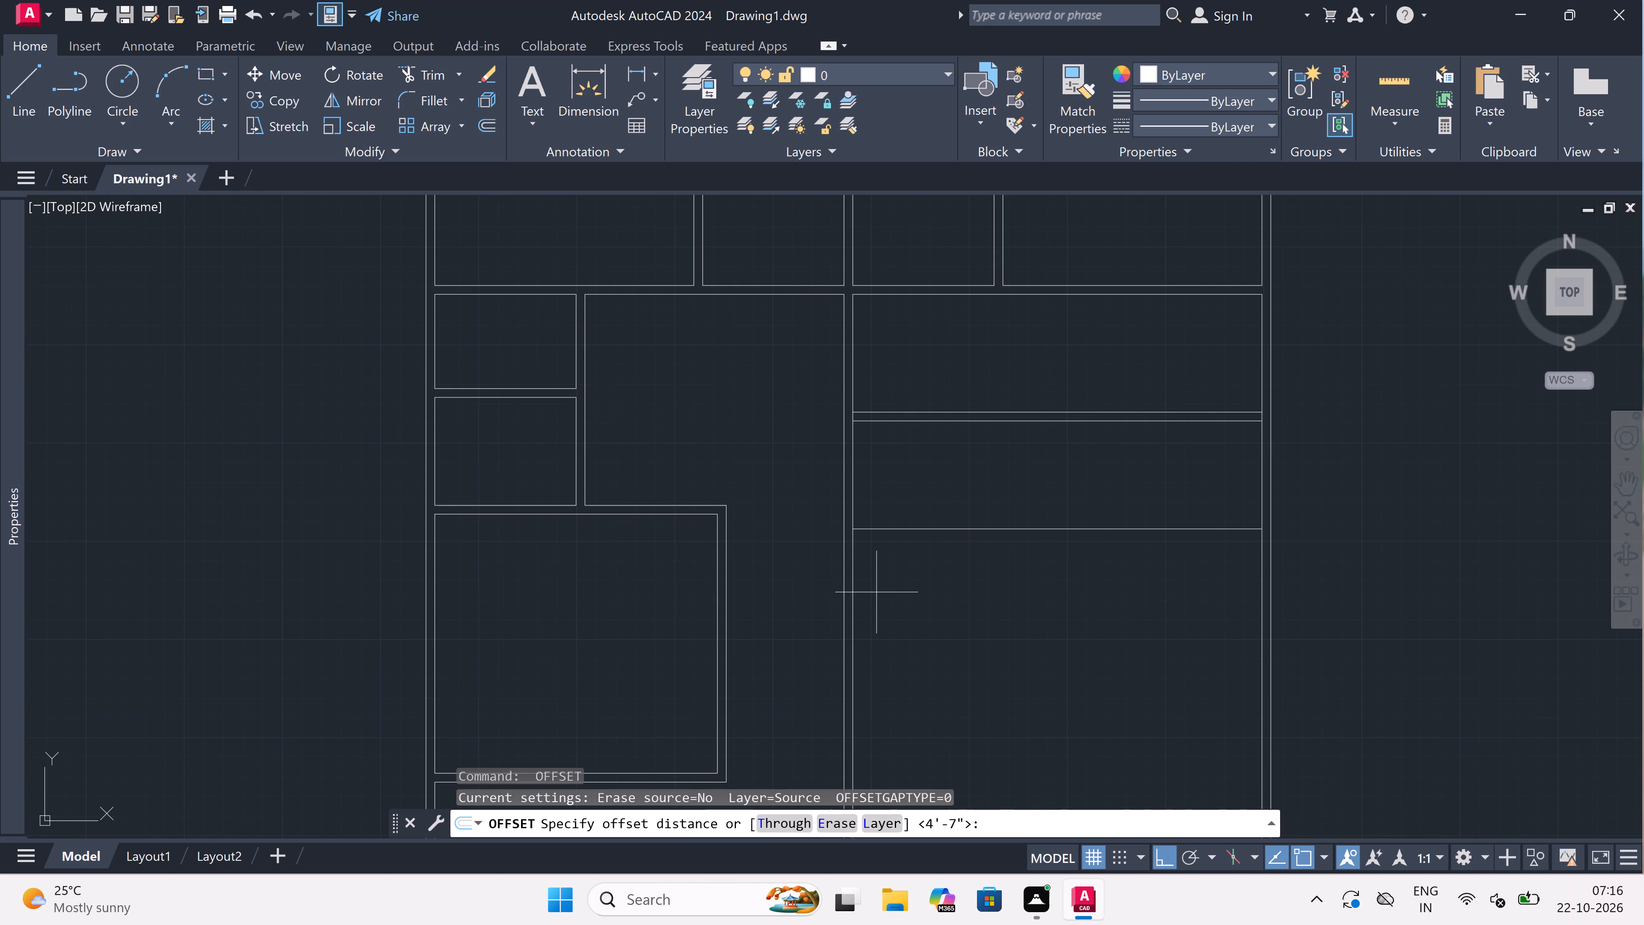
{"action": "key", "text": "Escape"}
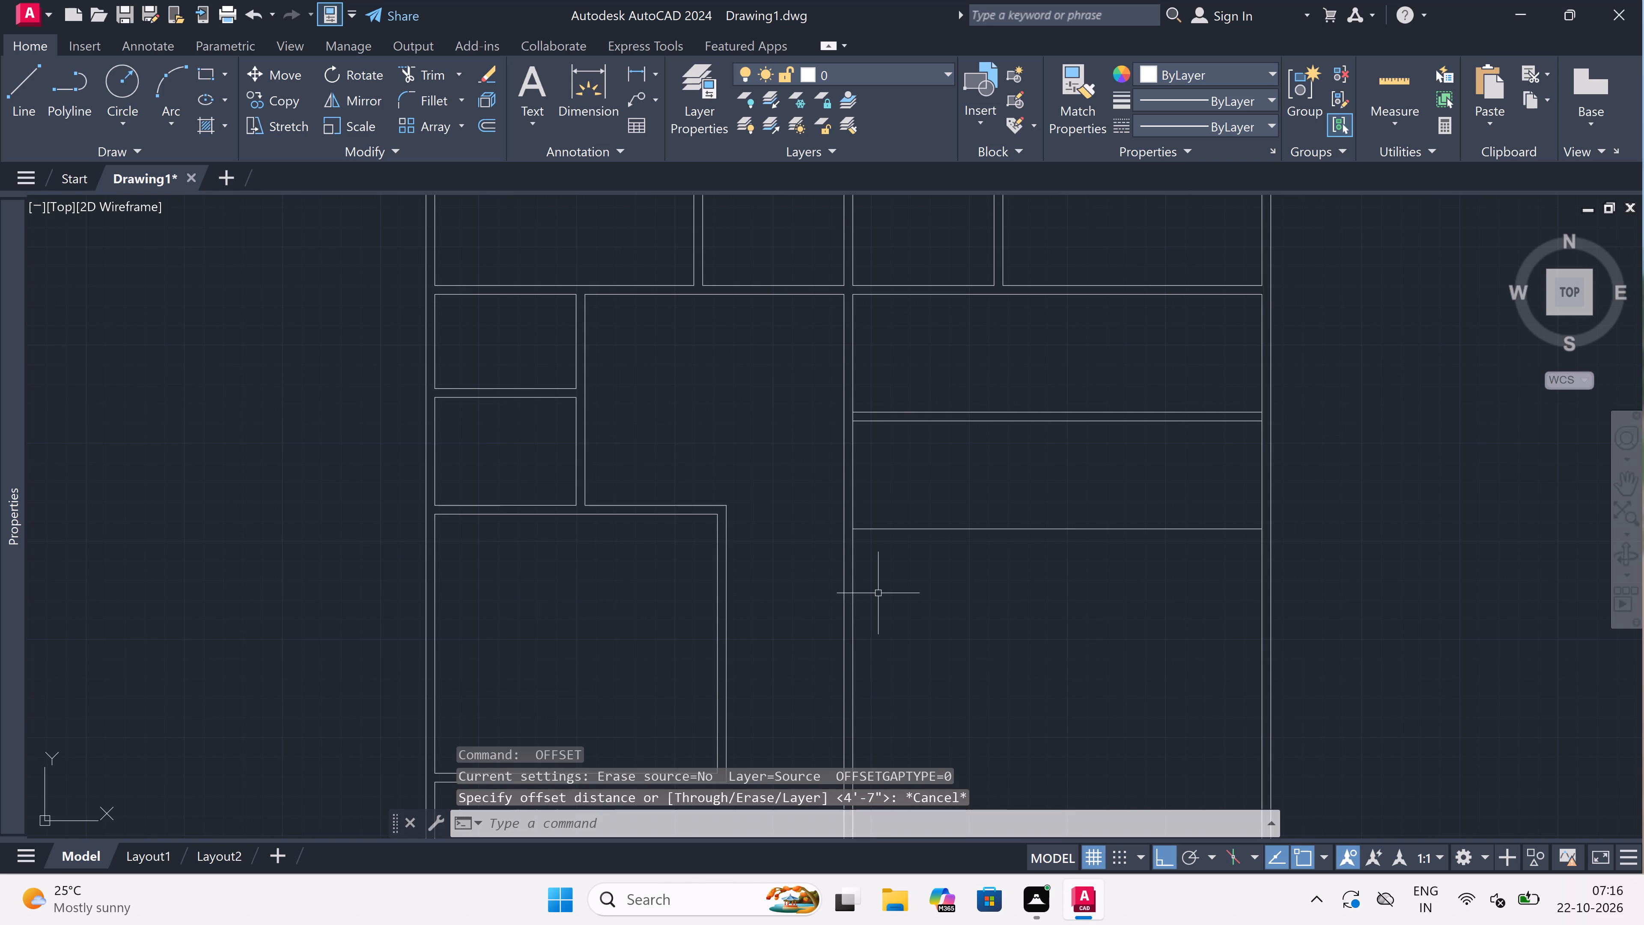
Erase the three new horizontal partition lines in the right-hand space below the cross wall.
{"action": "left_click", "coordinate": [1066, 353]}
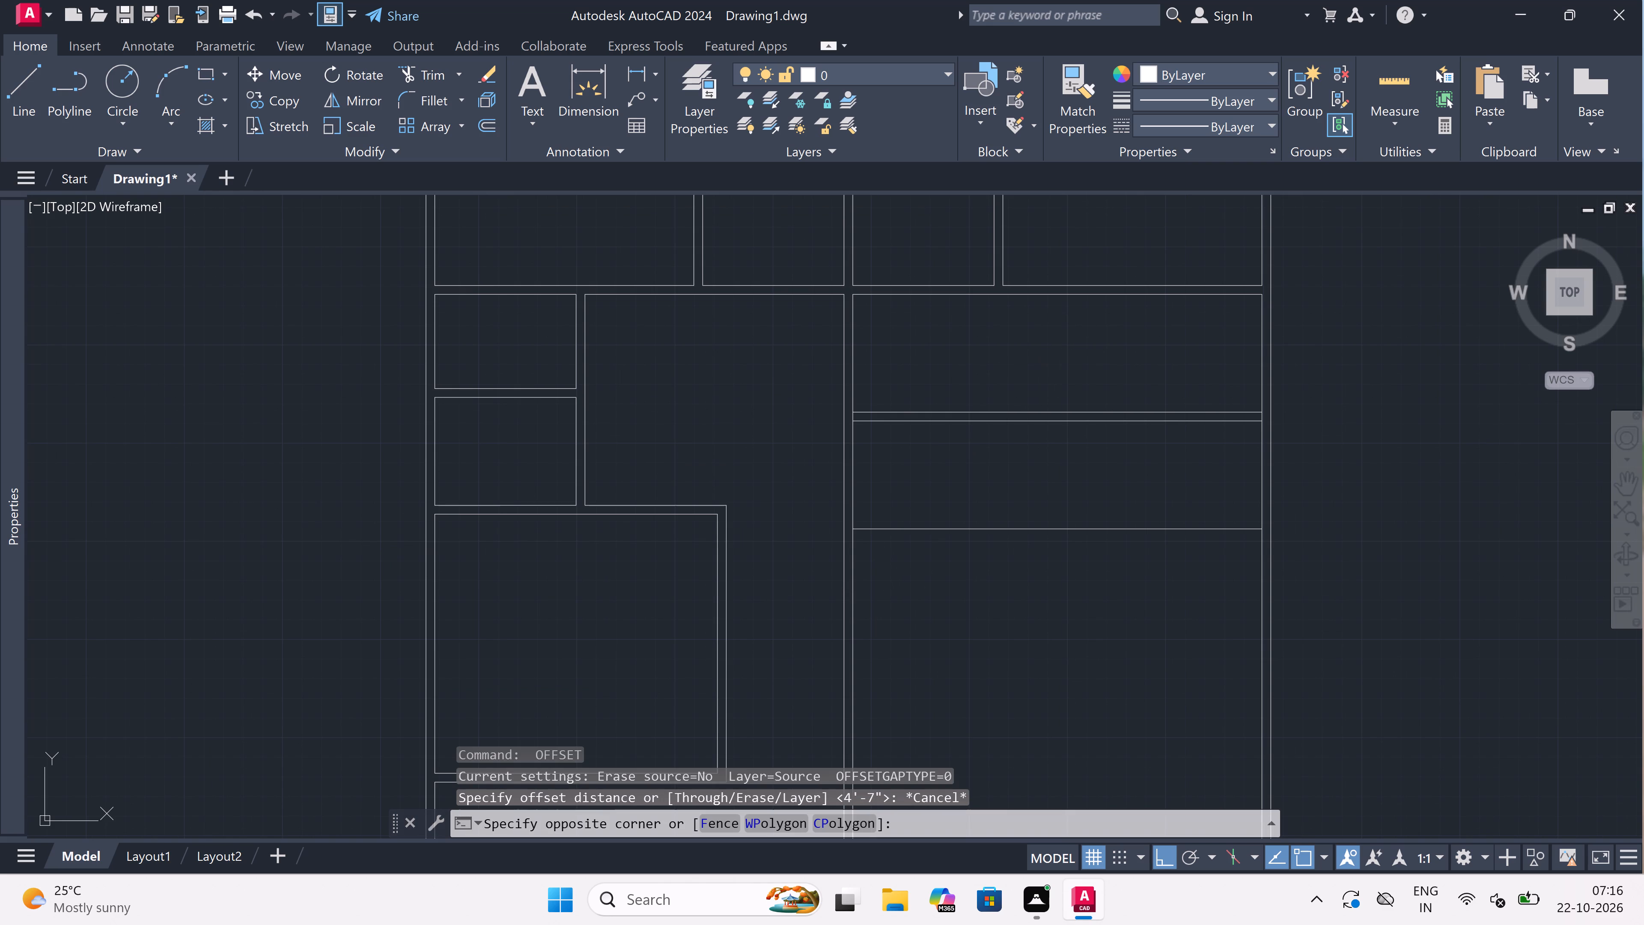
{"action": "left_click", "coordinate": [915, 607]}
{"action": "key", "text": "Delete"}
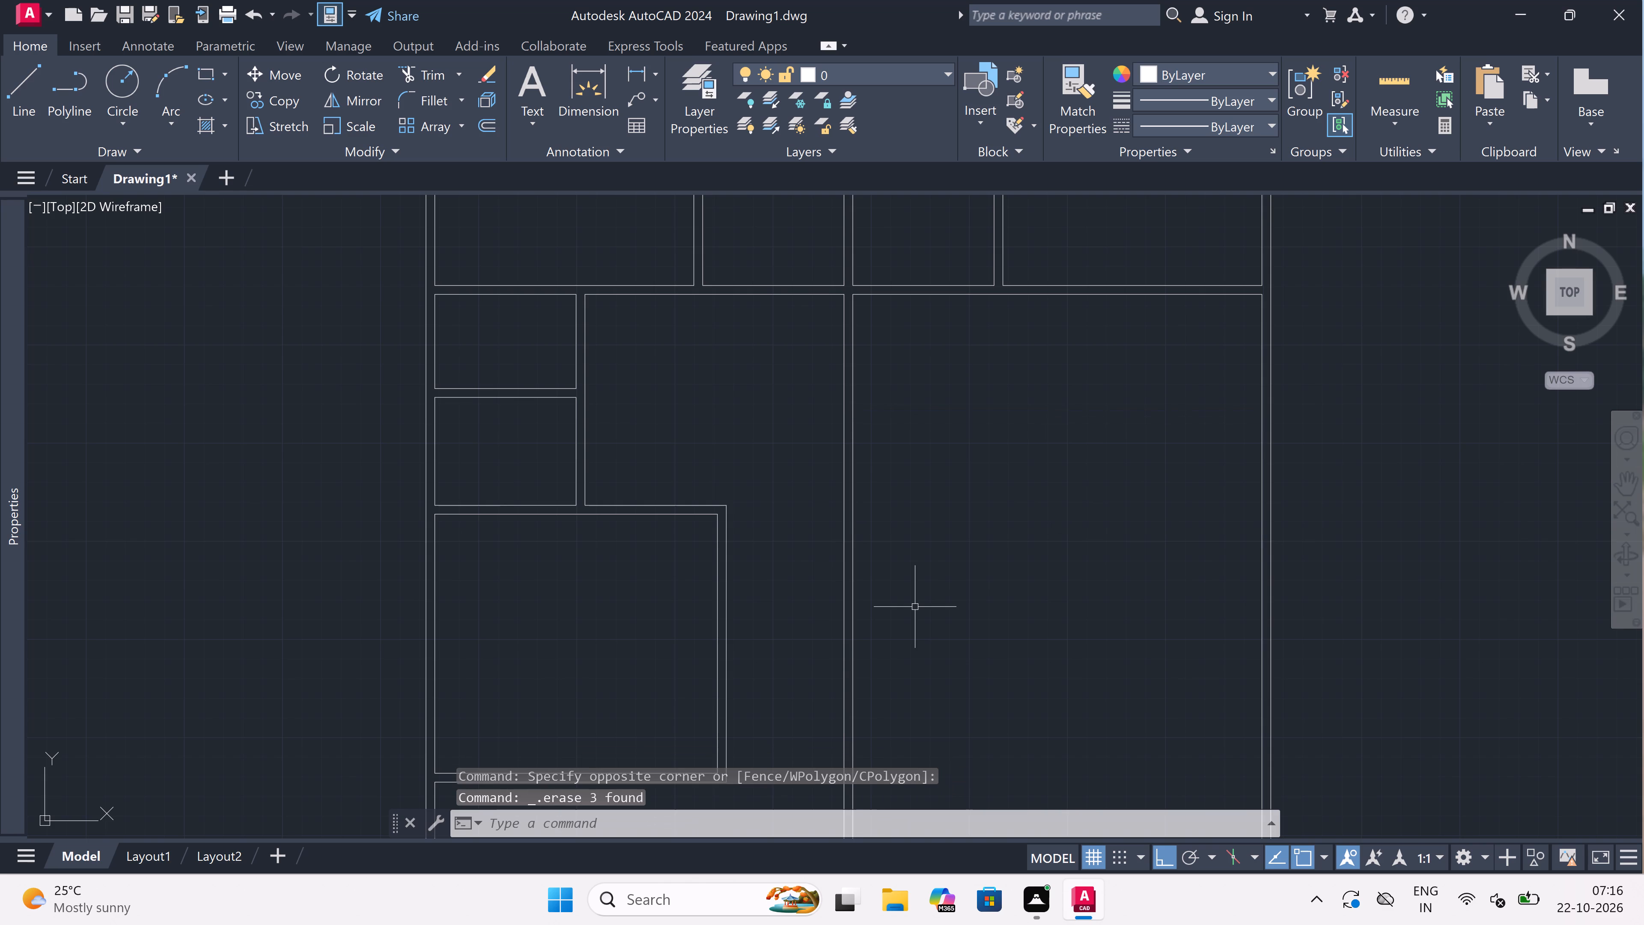
Extend both lines of the wall between the two small left rooms across the plan to the right outer wall's inner line.
{"action": "key", "text": "e"}
{"action": "key", "text": "x"}
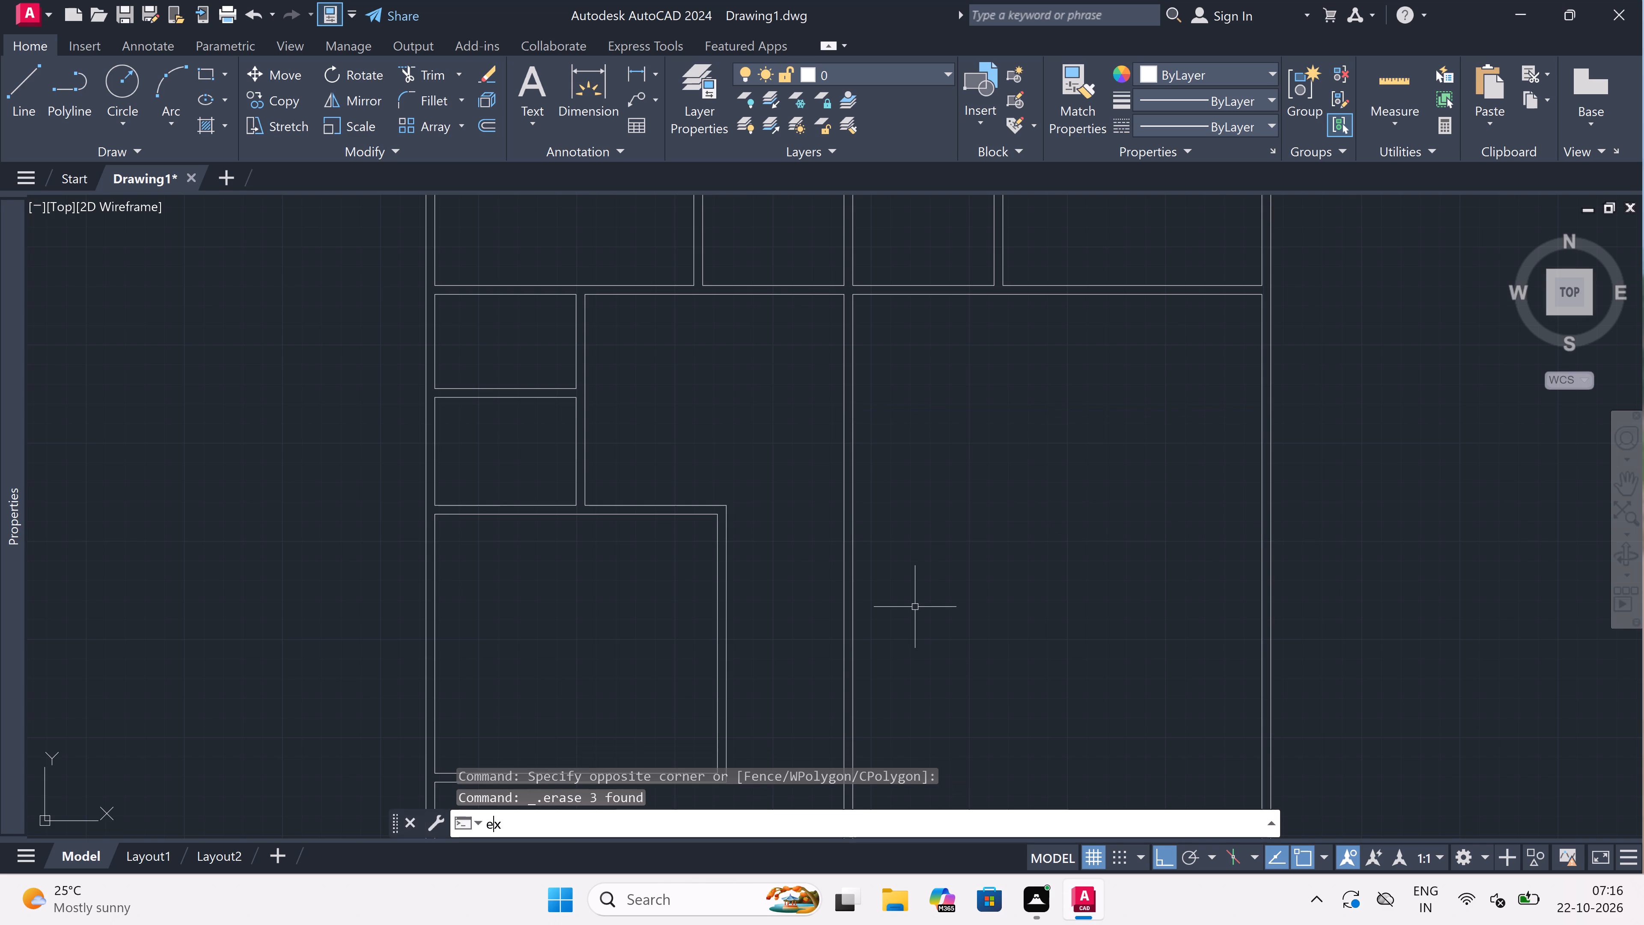
{"action": "key", "text": "space"}
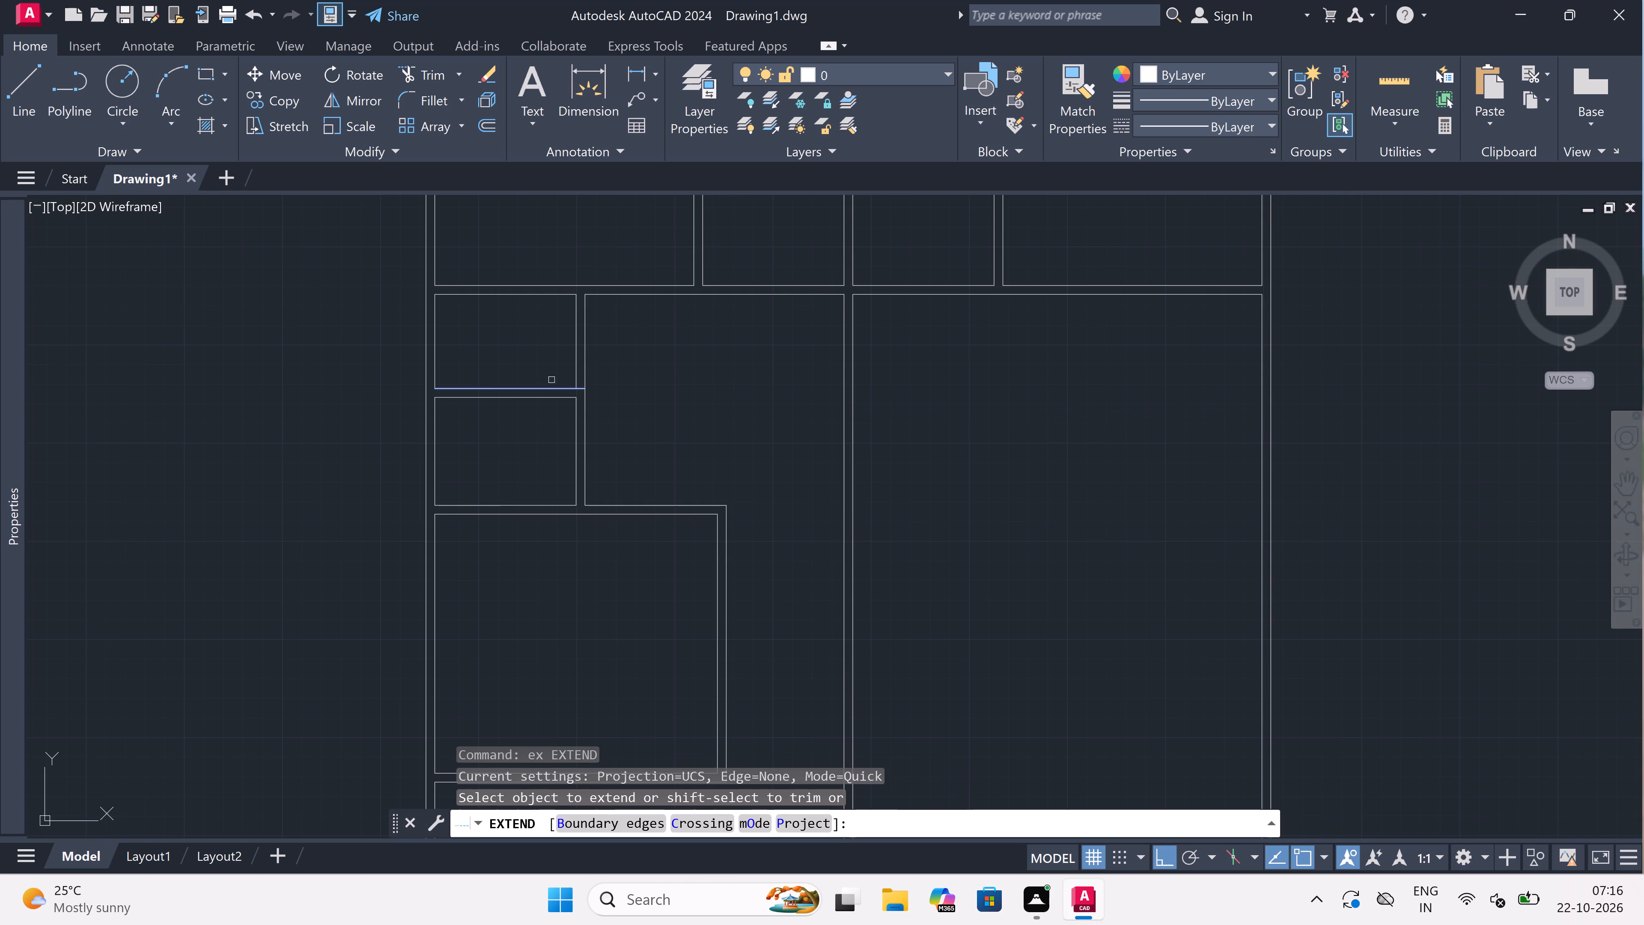
{"action": "left_click", "coordinate": [556, 364]}
{"action": "left_click", "coordinate": [538, 423]}
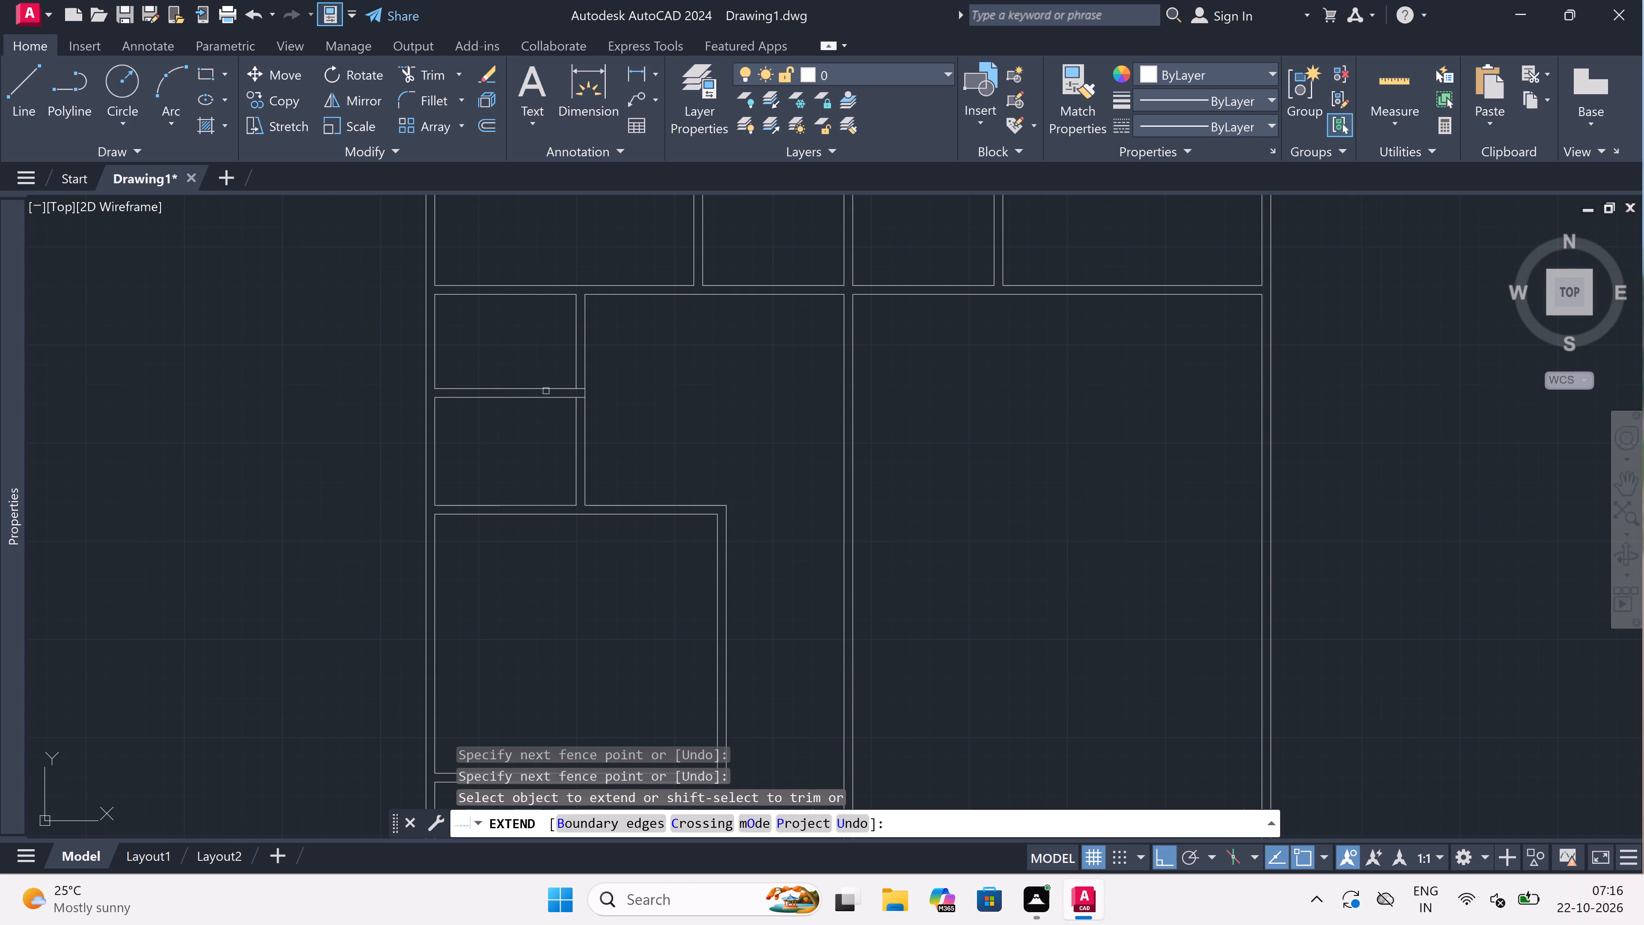
{"action": "left_click", "coordinate": [558, 344]}
{"action": "left_click", "coordinate": [536, 440]}
{"action": "left_click", "coordinate": [774, 370]}
{"action": "triple_click", "coordinate": [783, 445]}
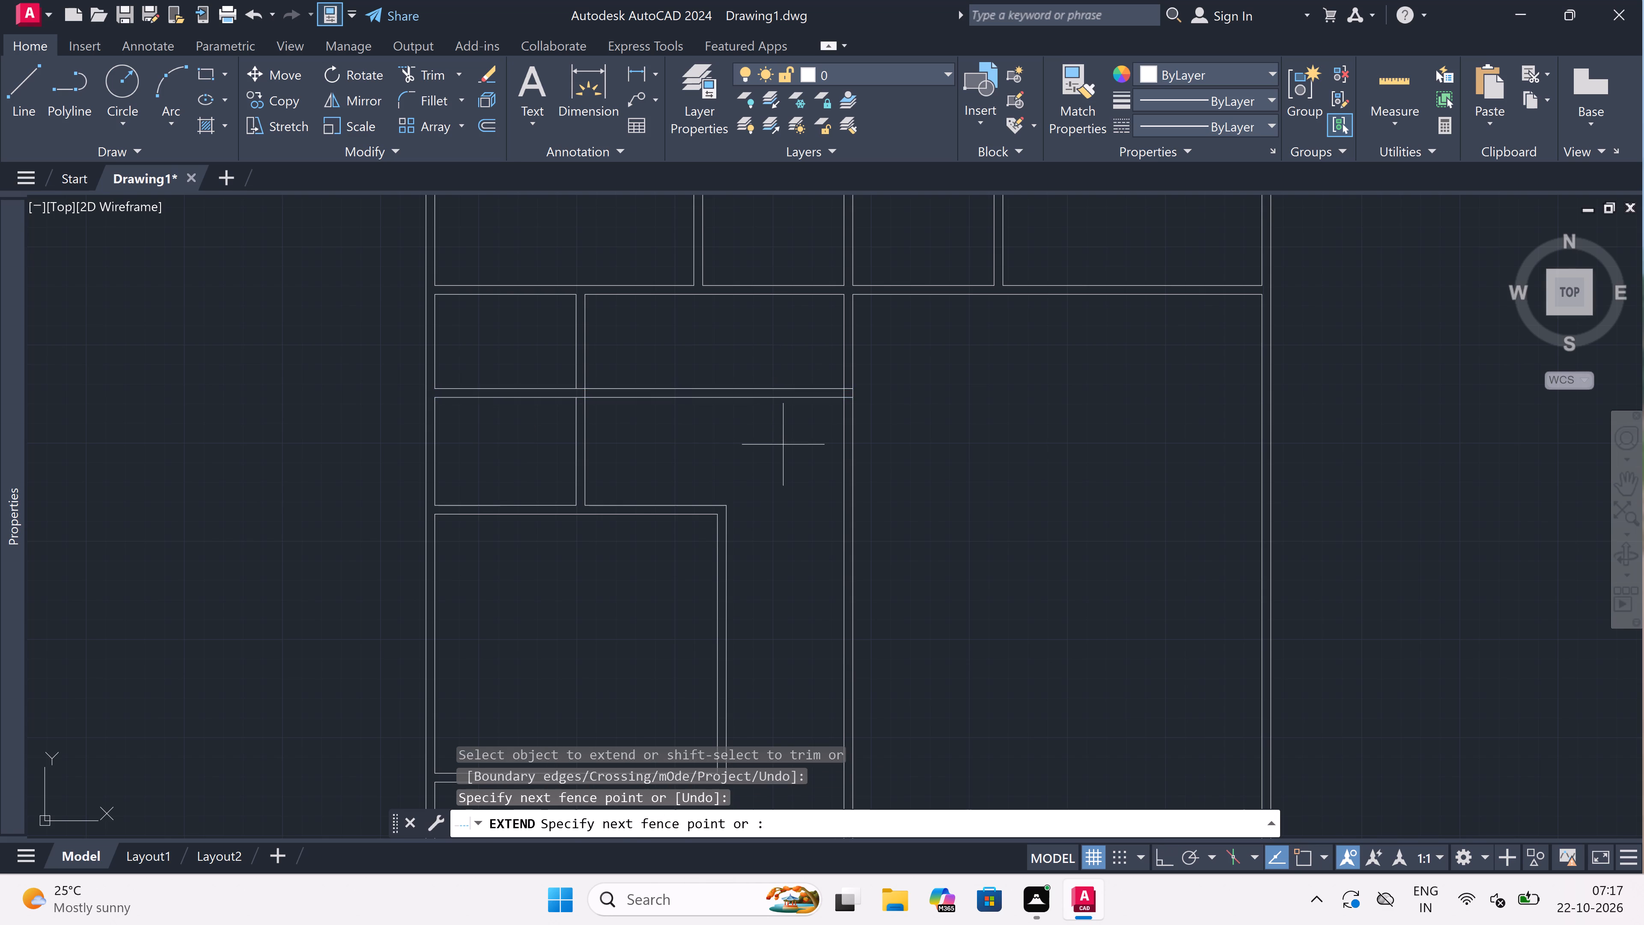
{"action": "left_click", "coordinate": [790, 343]}
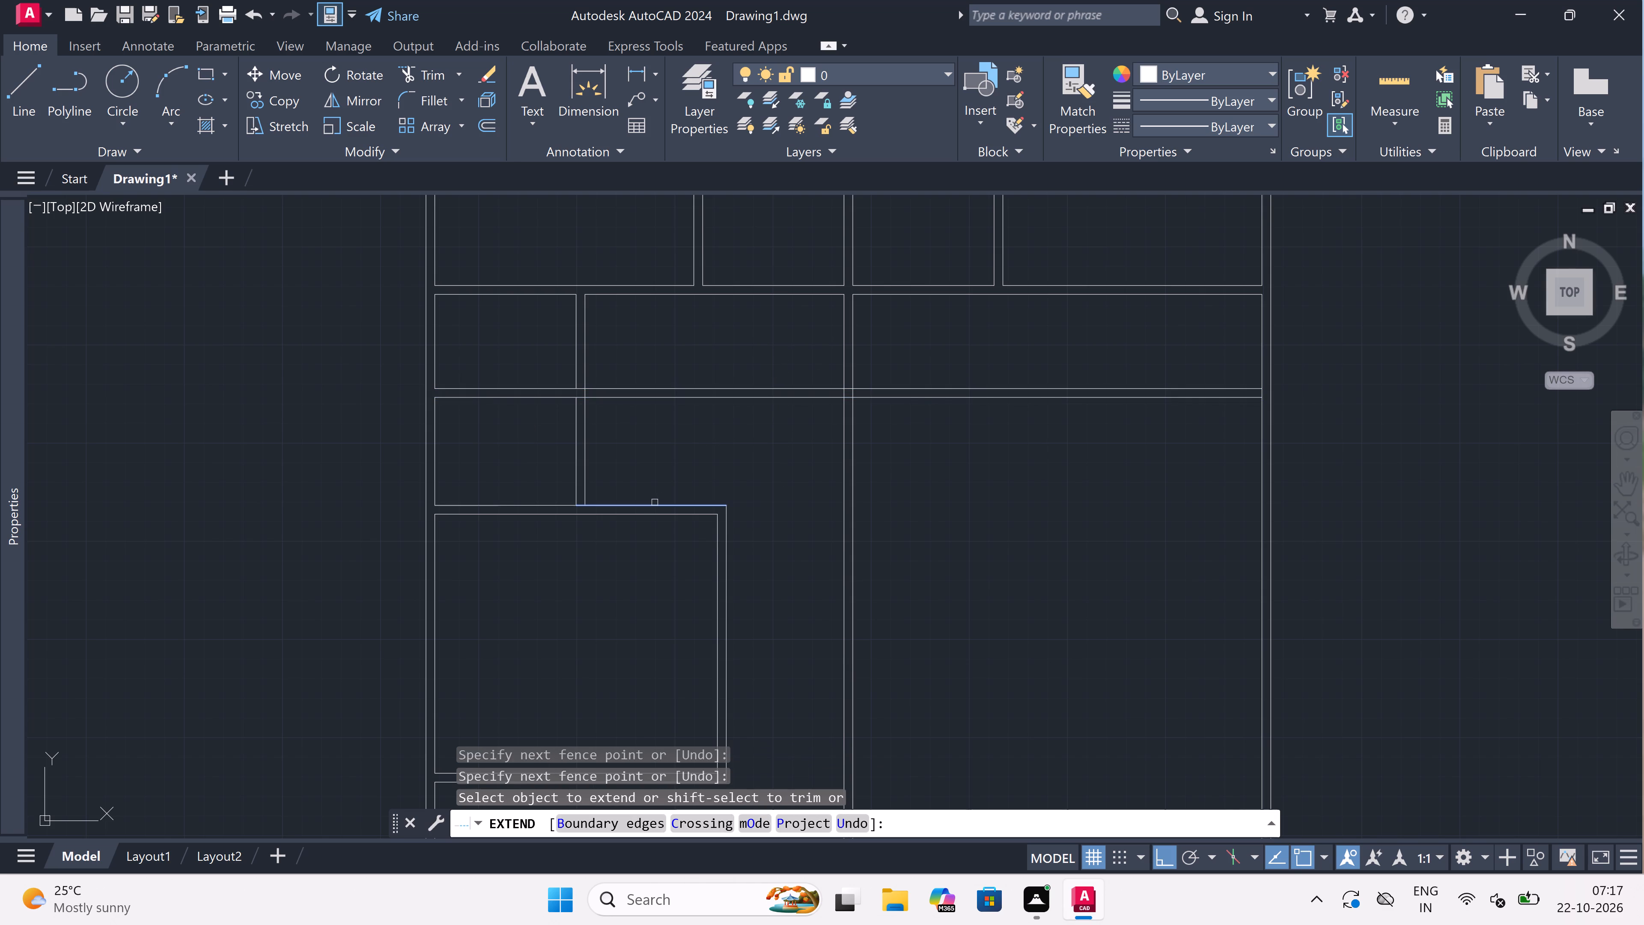
Extend both lines of the wall below the two small left rooms across the middle wall to the right outer wall's inner line.
{"action": "left_click", "coordinate": [685, 478]}
{"action": "left_click", "coordinate": [648, 631]}
{"action": "left_click", "coordinate": [658, 586]}
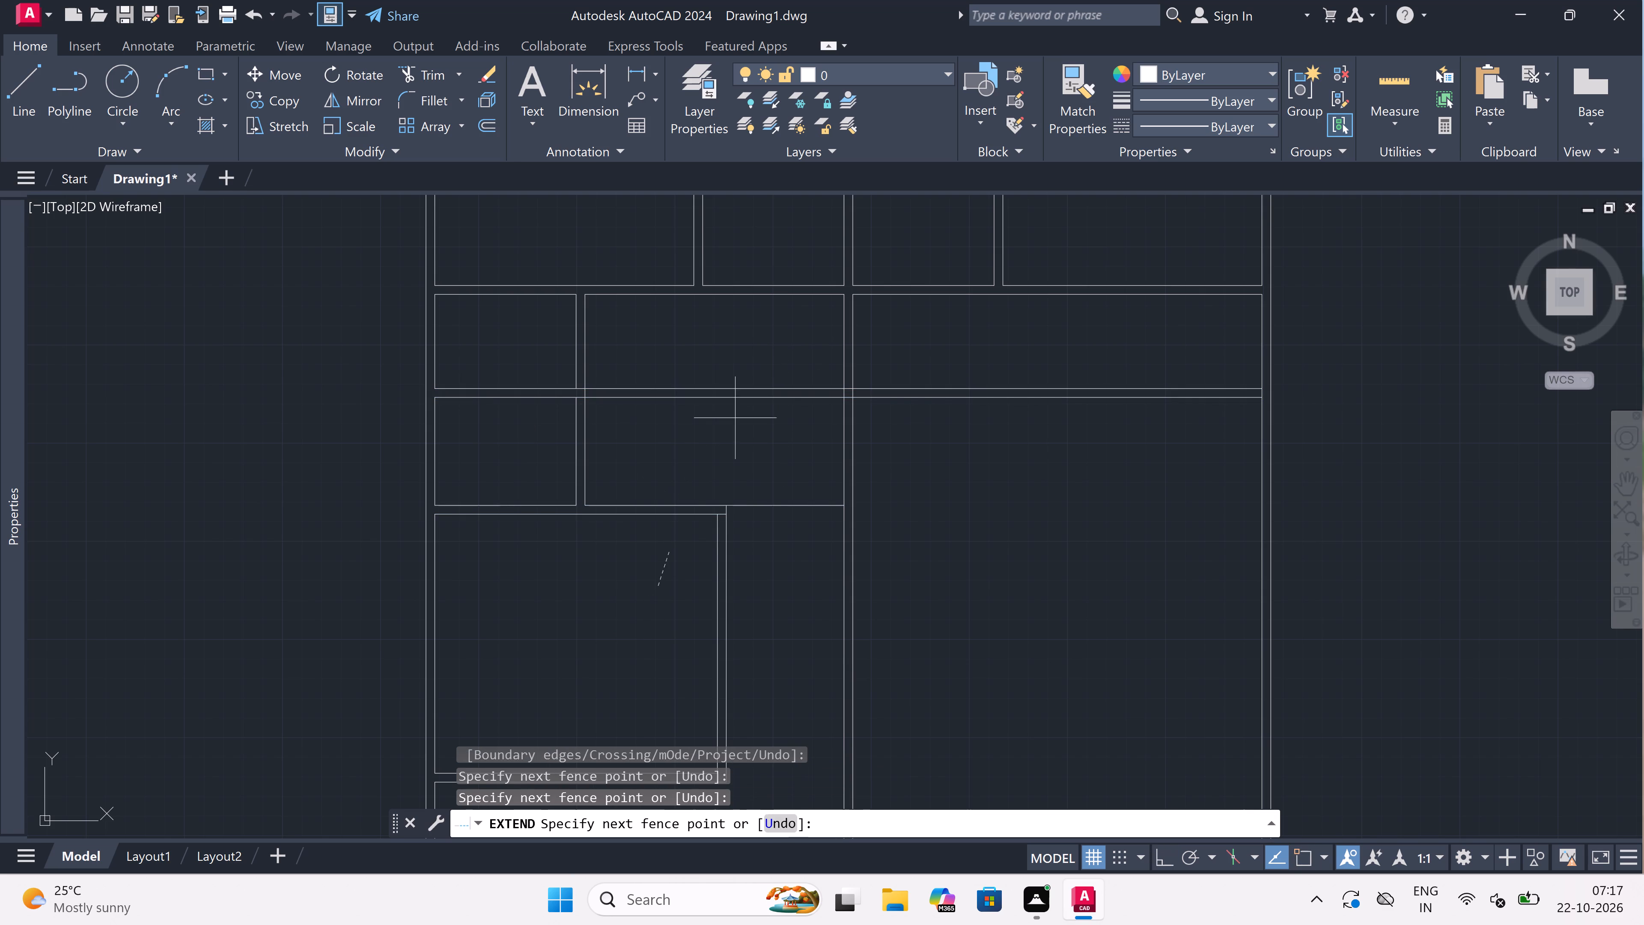
{"action": "double_click", "coordinate": [750, 403]}
{"action": "left_click", "coordinate": [781, 417]}
{"action": "left_click", "coordinate": [780, 594]}
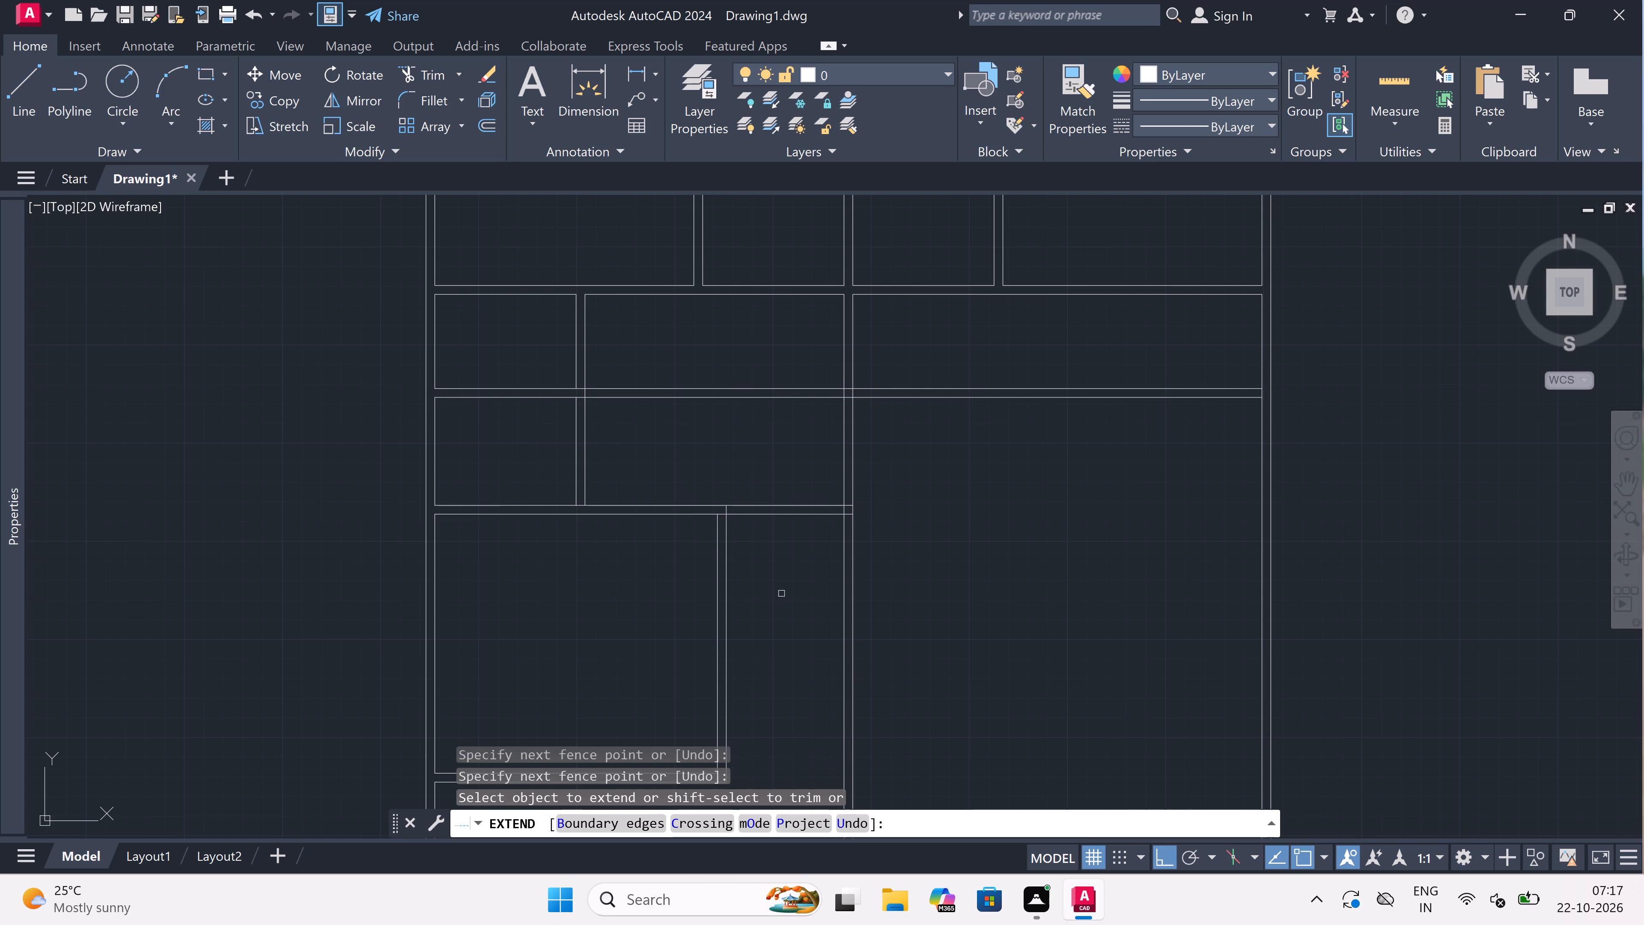
{"action": "left_click", "coordinate": [790, 595]}
{"action": "double_click", "coordinate": [799, 457]}
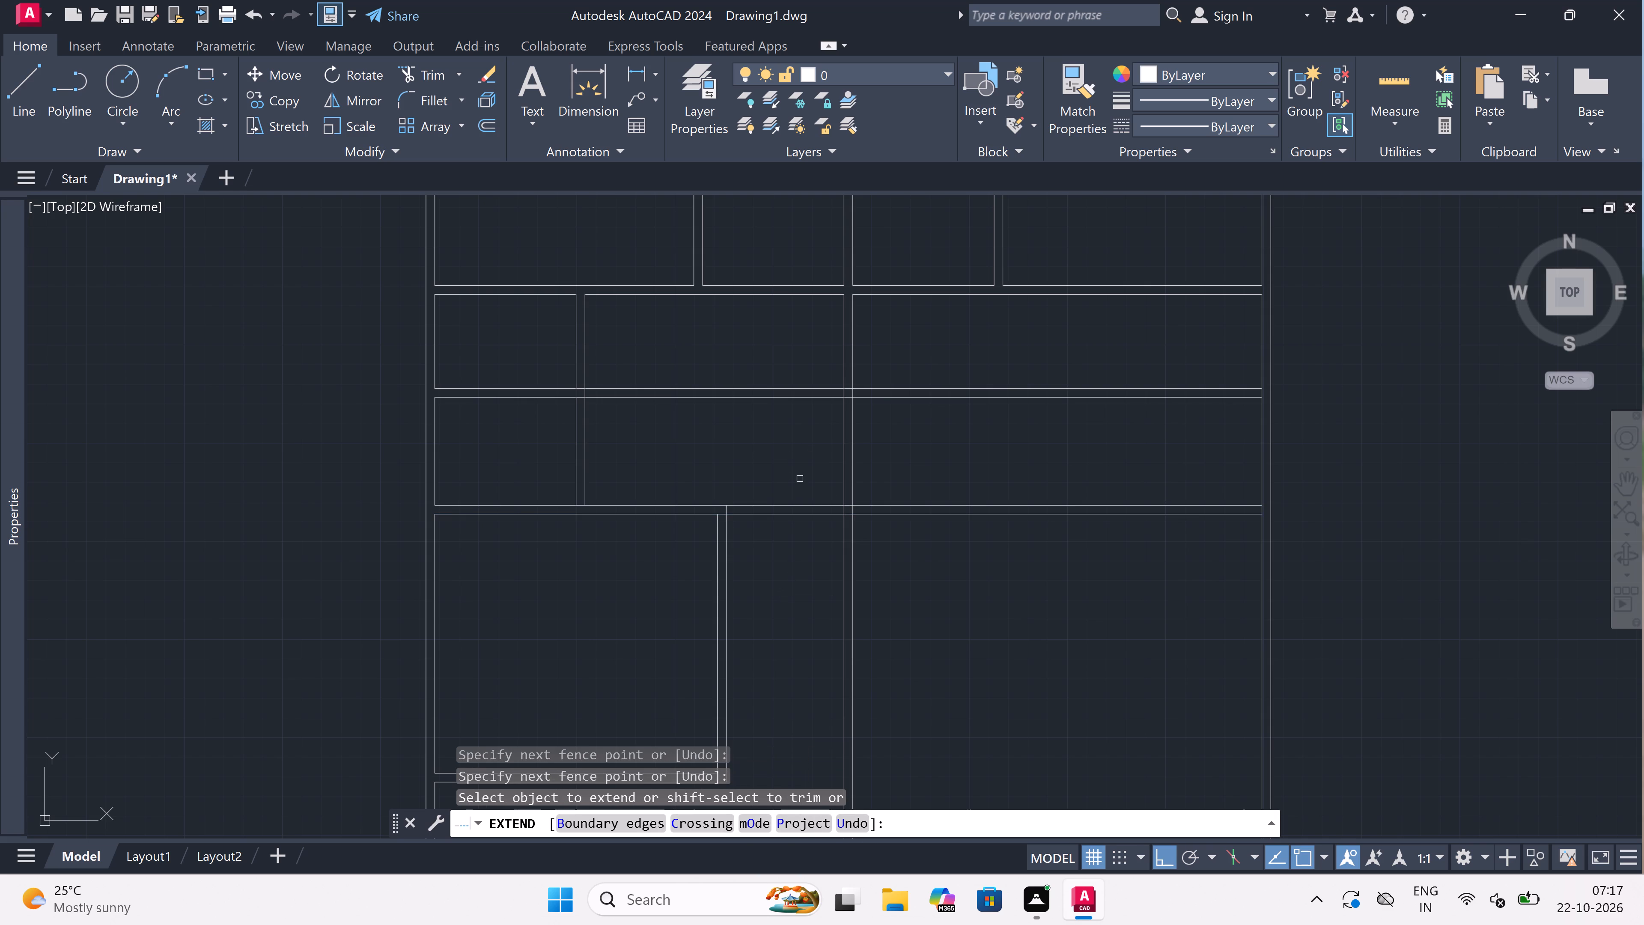
{"action": "key", "text": "Escape"}
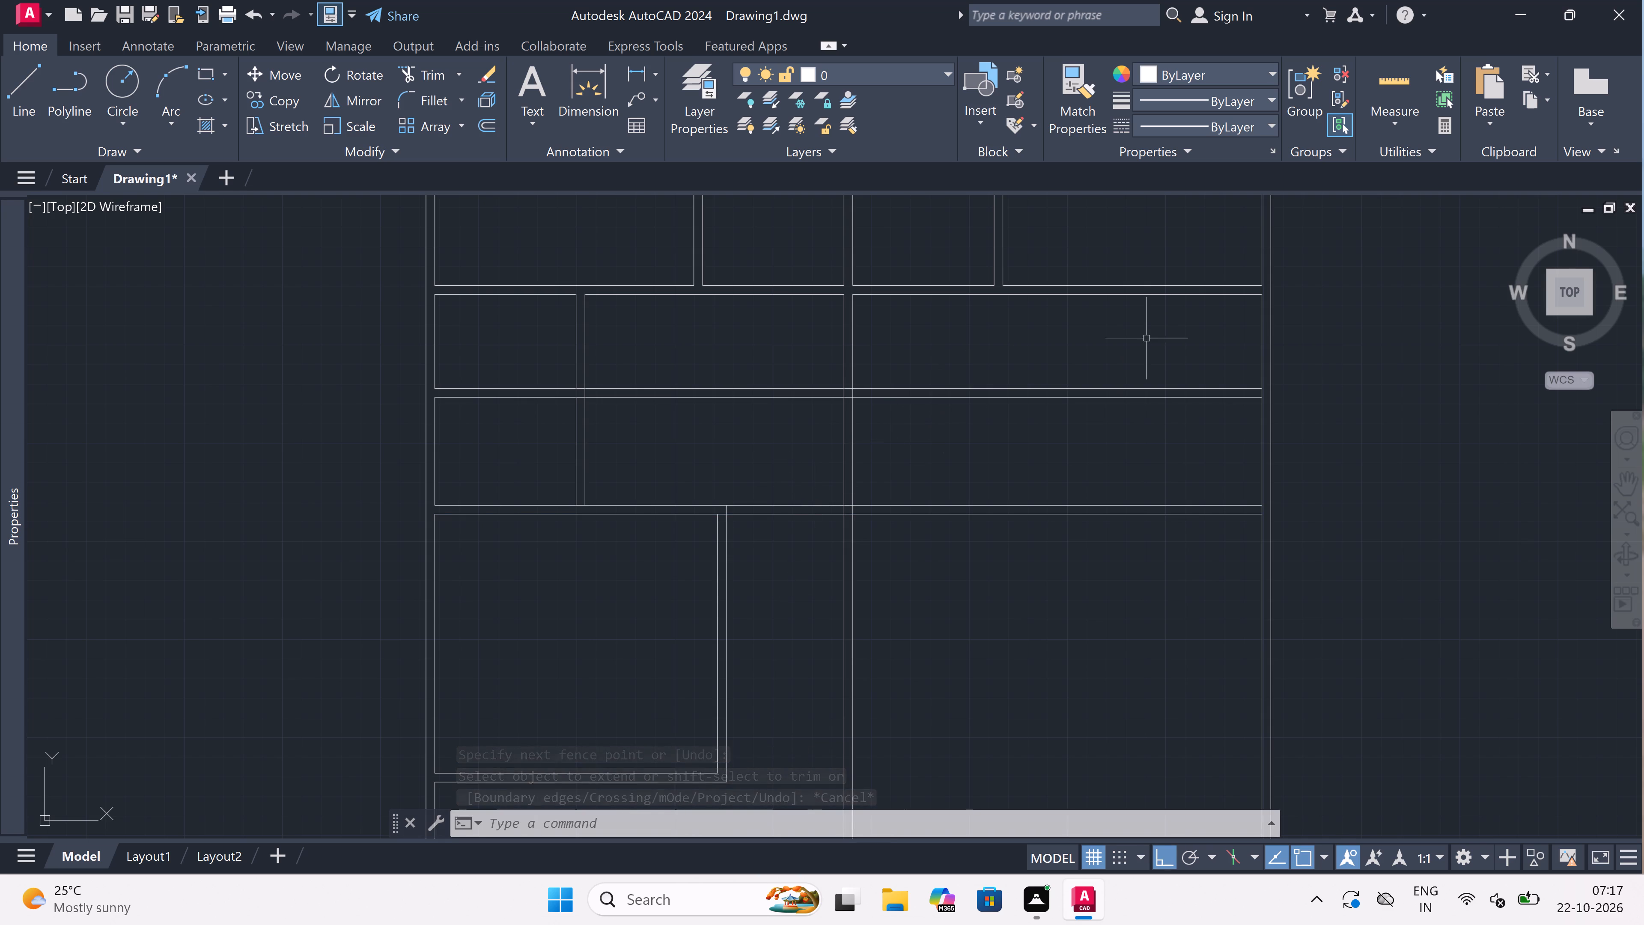
Offset the right outer wall's inner line 6' inward, through the right-hand space below the cross wall.
{"action": "key", "text": "o"}
{"action": "key", "text": "space"}
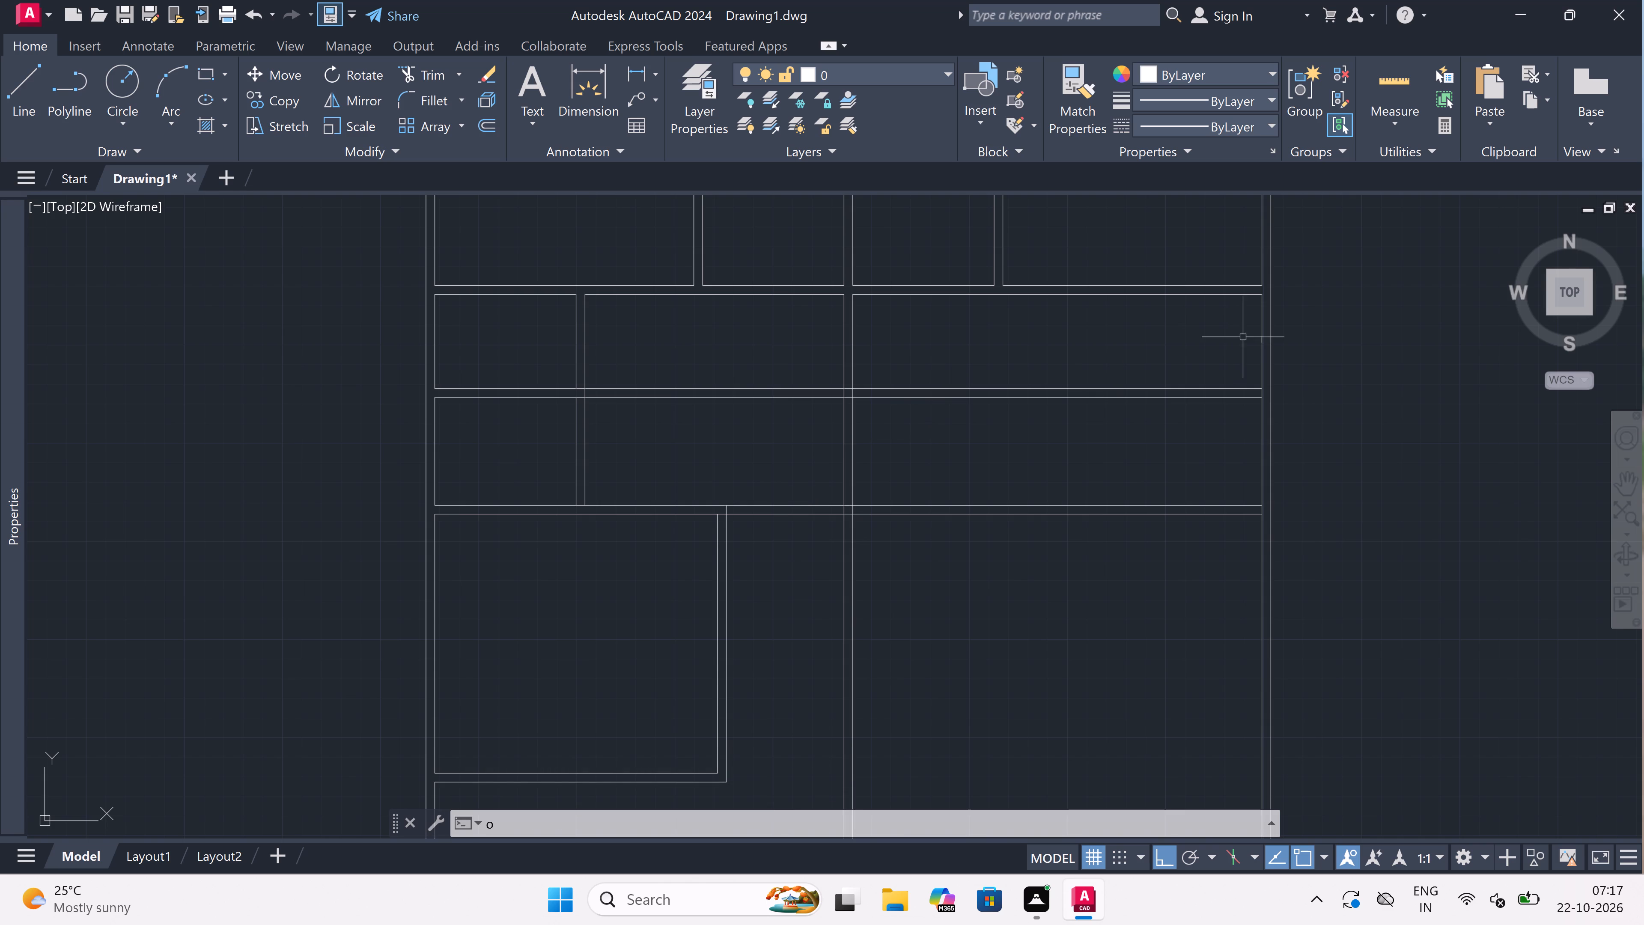
{"action": "scroll", "coordinate": [1262, 328], "scroll_direction": "up", "scroll_amount": 1}
{"action": "left_click_drag", "start_coordinate": [1260, 329], "coordinate": [1254, 333]}
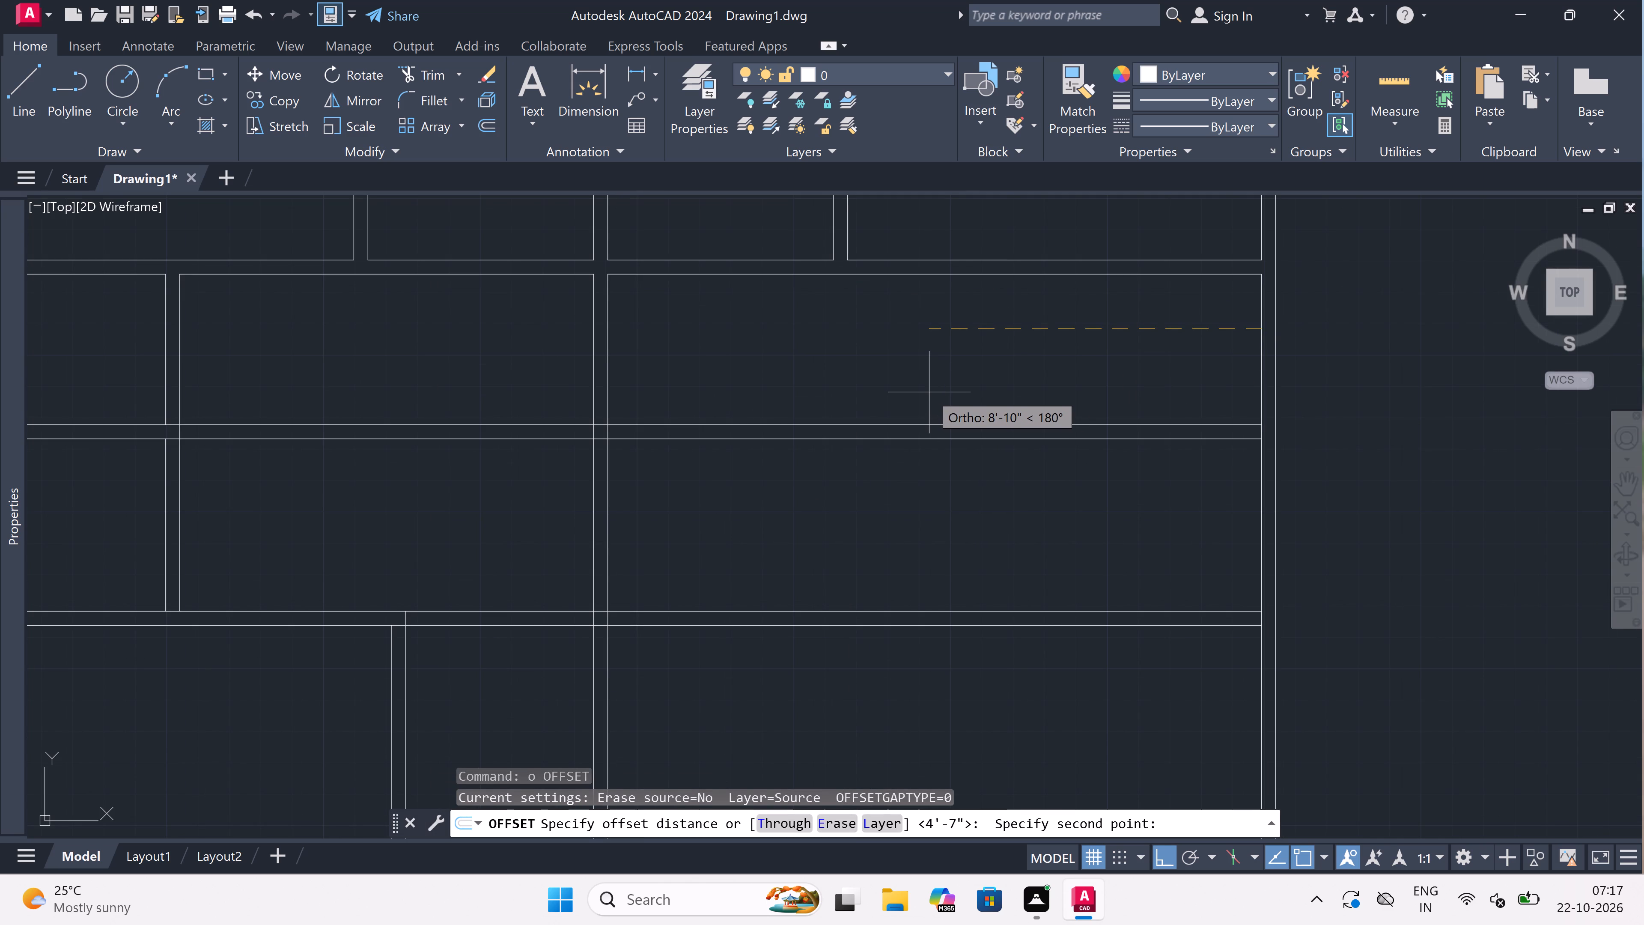
{"action": "type", "text": "6'"}
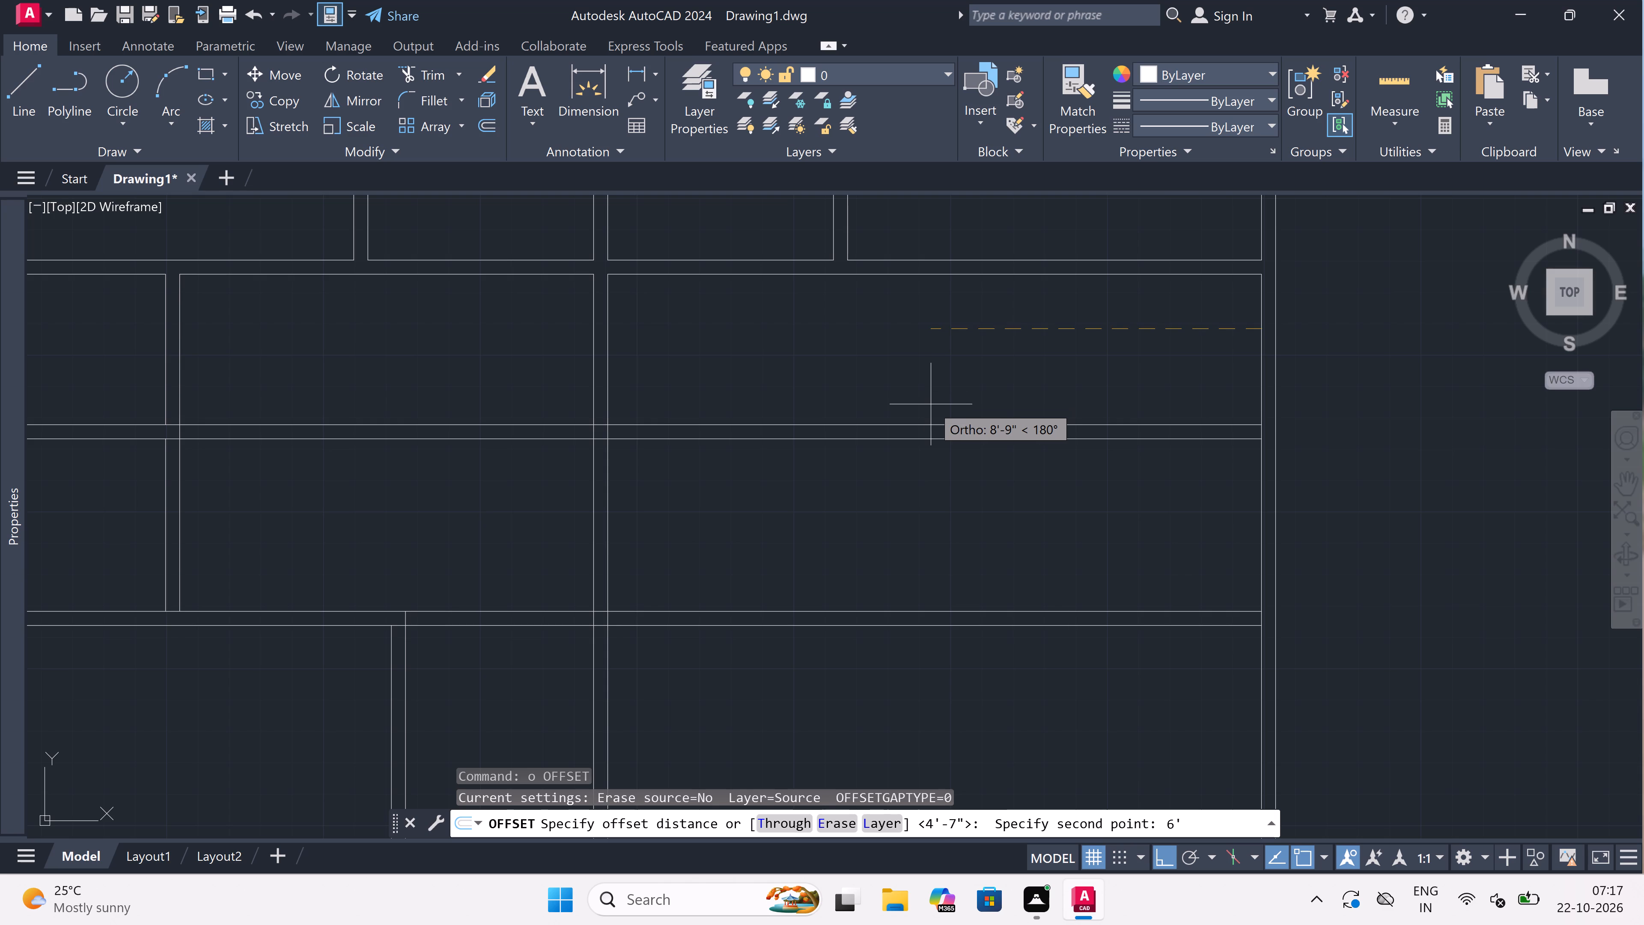
{"action": "key", "text": "space"}
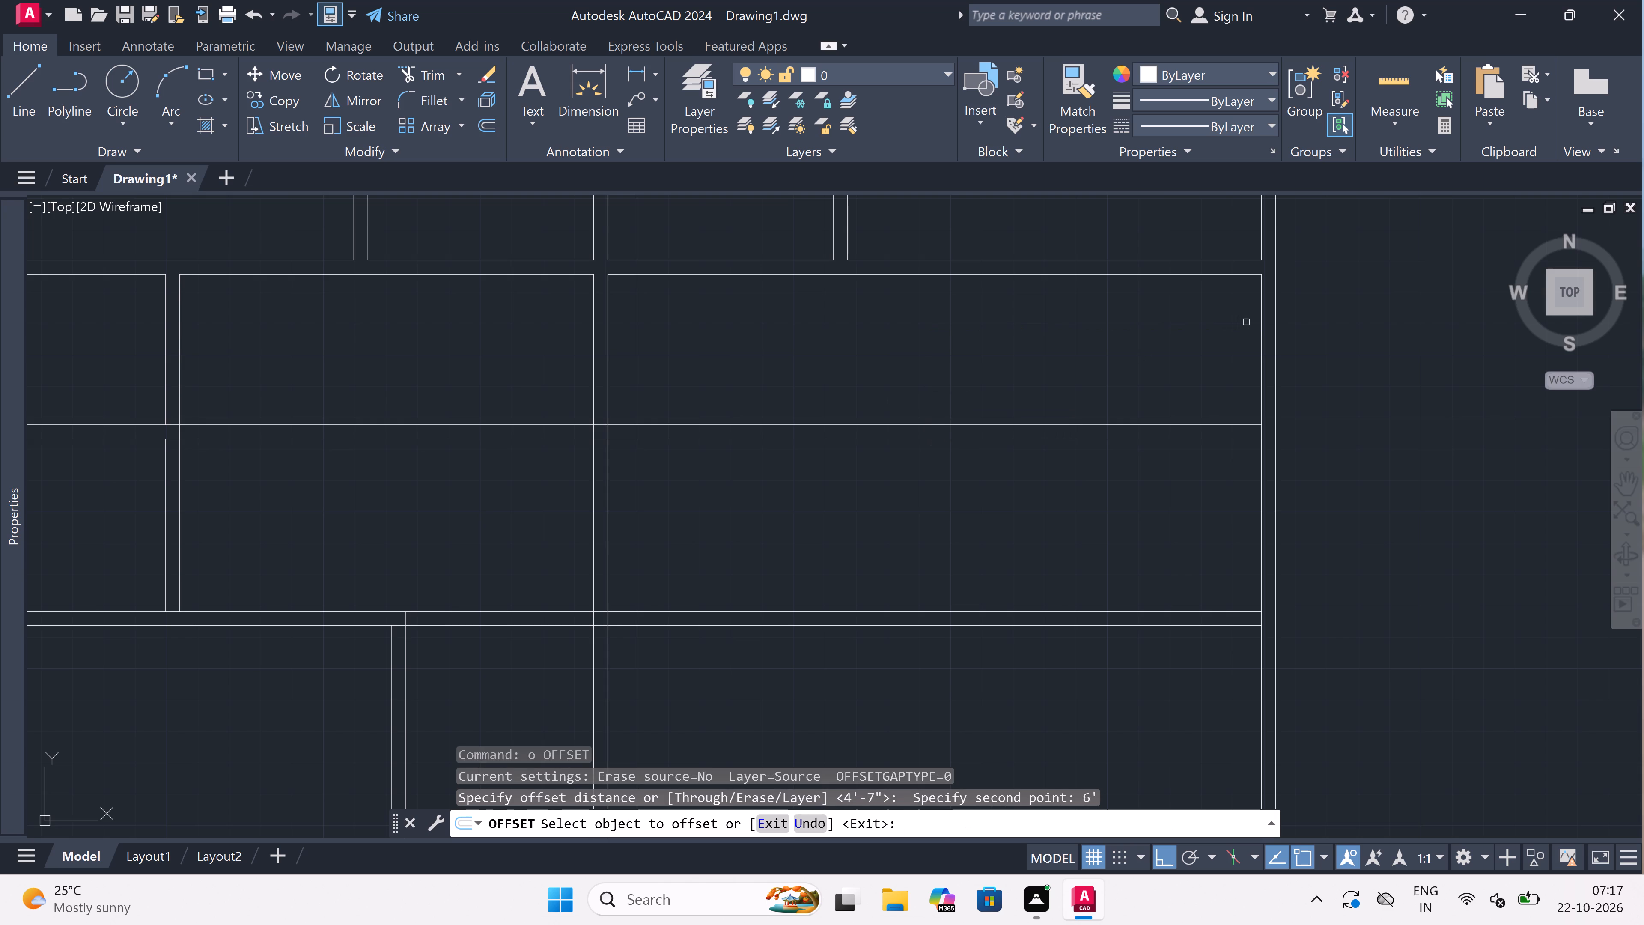
{"action": "left_click_drag", "start_coordinate": [1261, 324], "coordinate": [1257, 325]}
{"action": "left_click", "coordinate": [777, 427]}
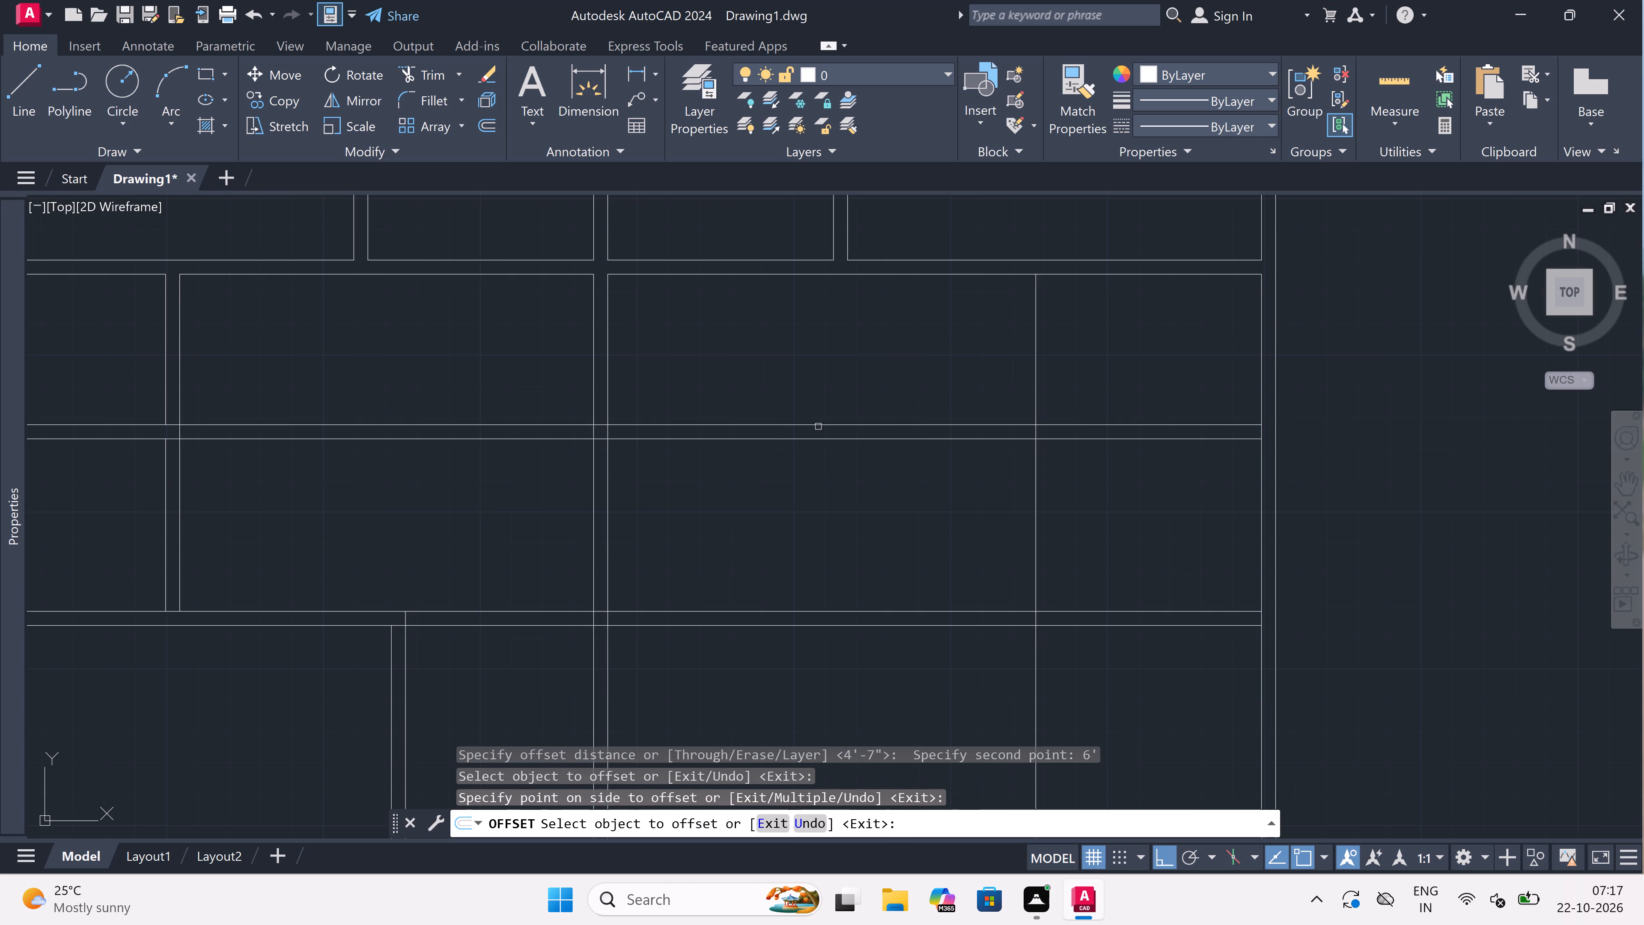
{"action": "key", "text": "Escape"}
Offset the new vertical line 4.5" towards the middle wall to give the partition its thickness.
{"action": "key", "text": "space"}
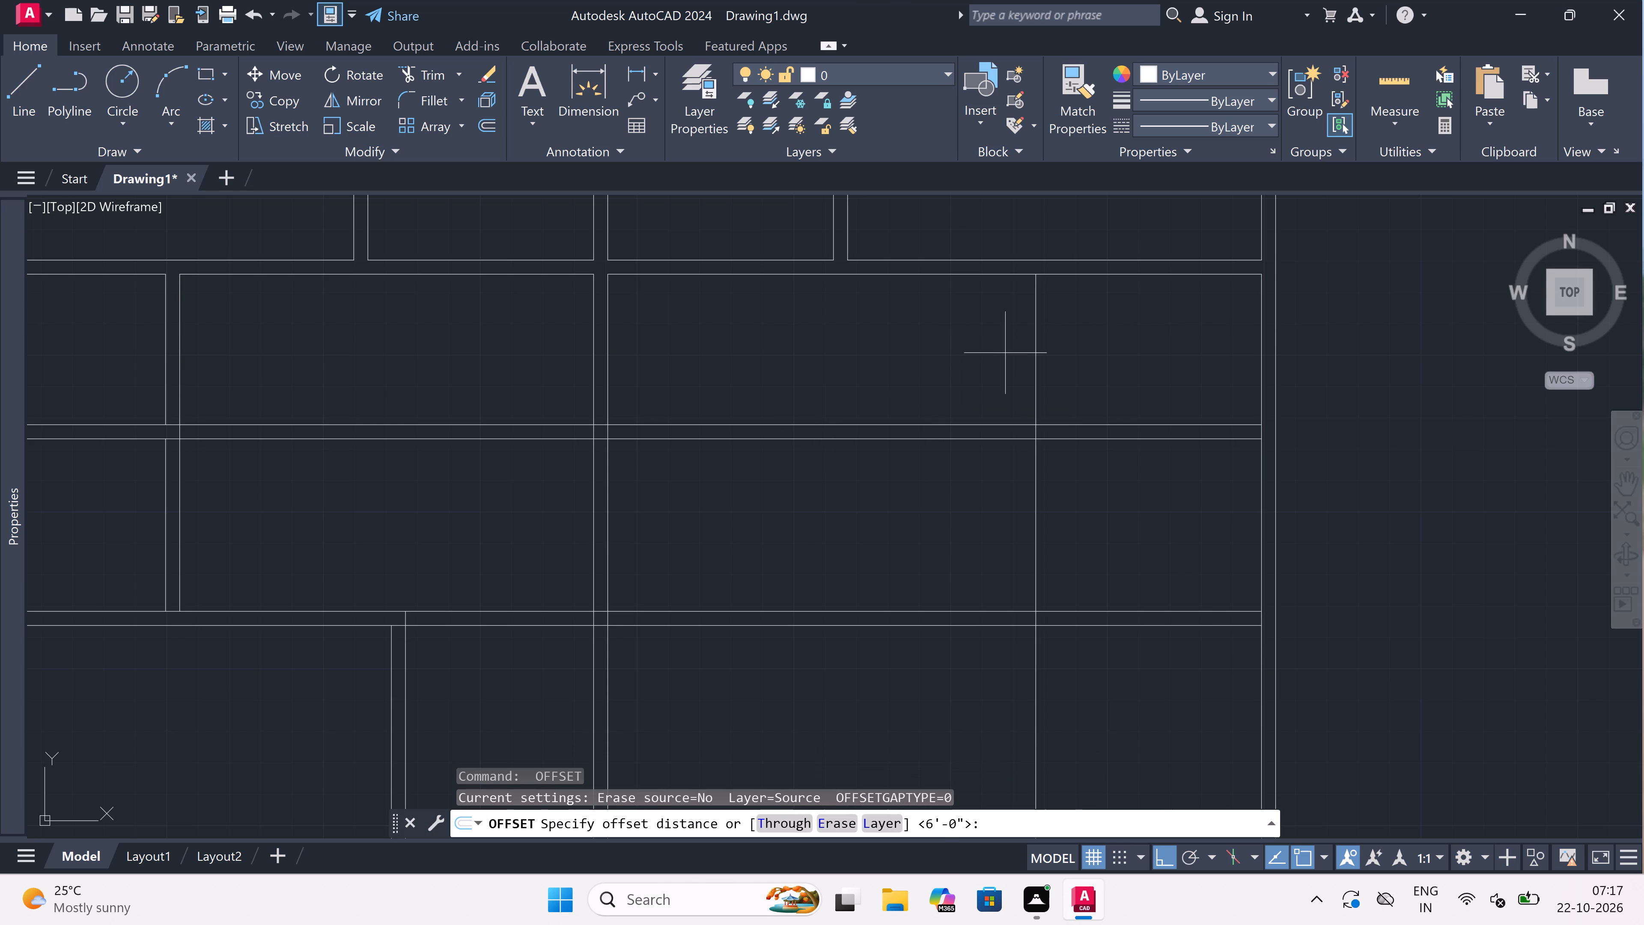
{"action": "left_click", "coordinate": [1039, 353]}
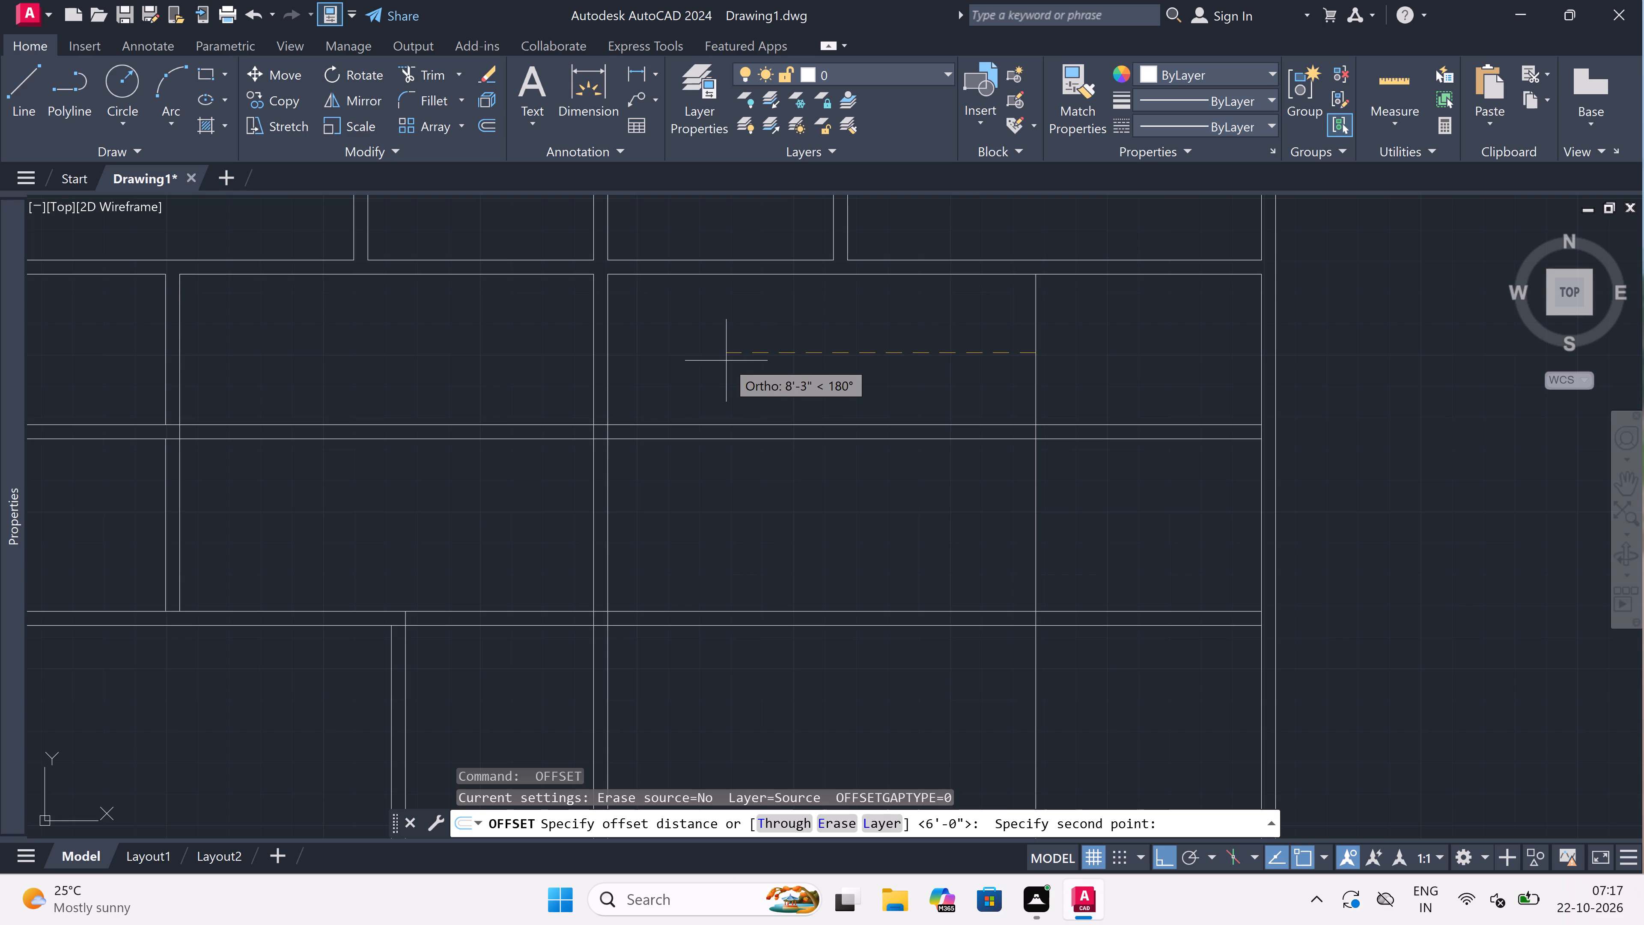
{"action": "type", "text": "4.5\""}
{"action": "key", "text": "space"}
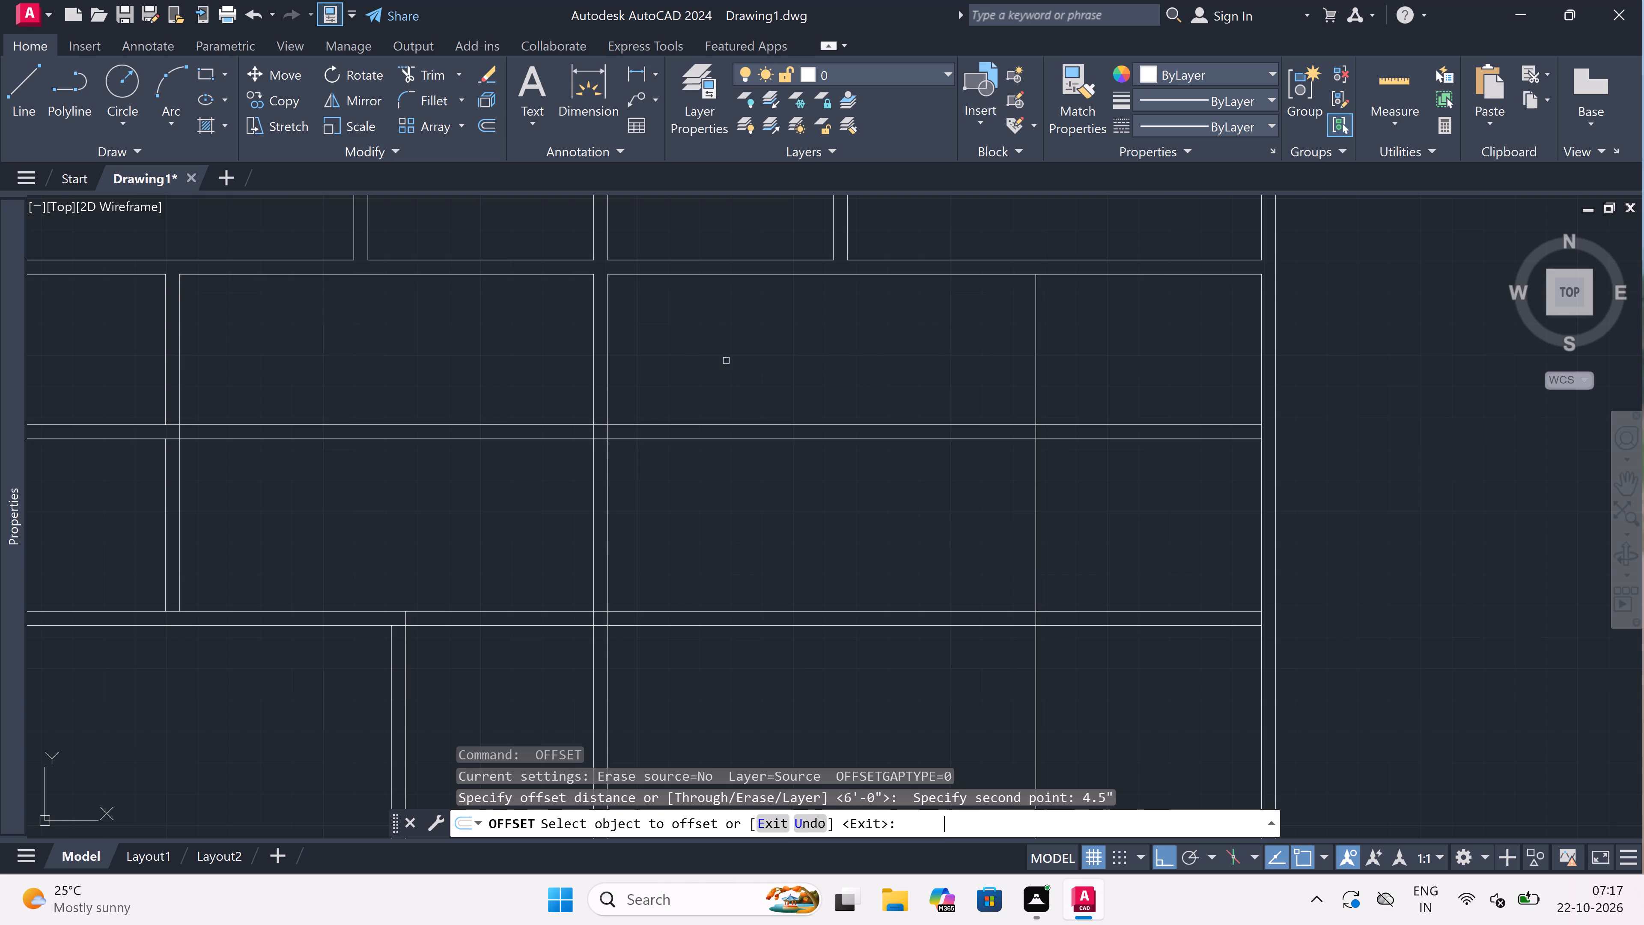
{"action": "left_click", "coordinate": [1036, 355]}
{"action": "left_click", "coordinate": [858, 371]}
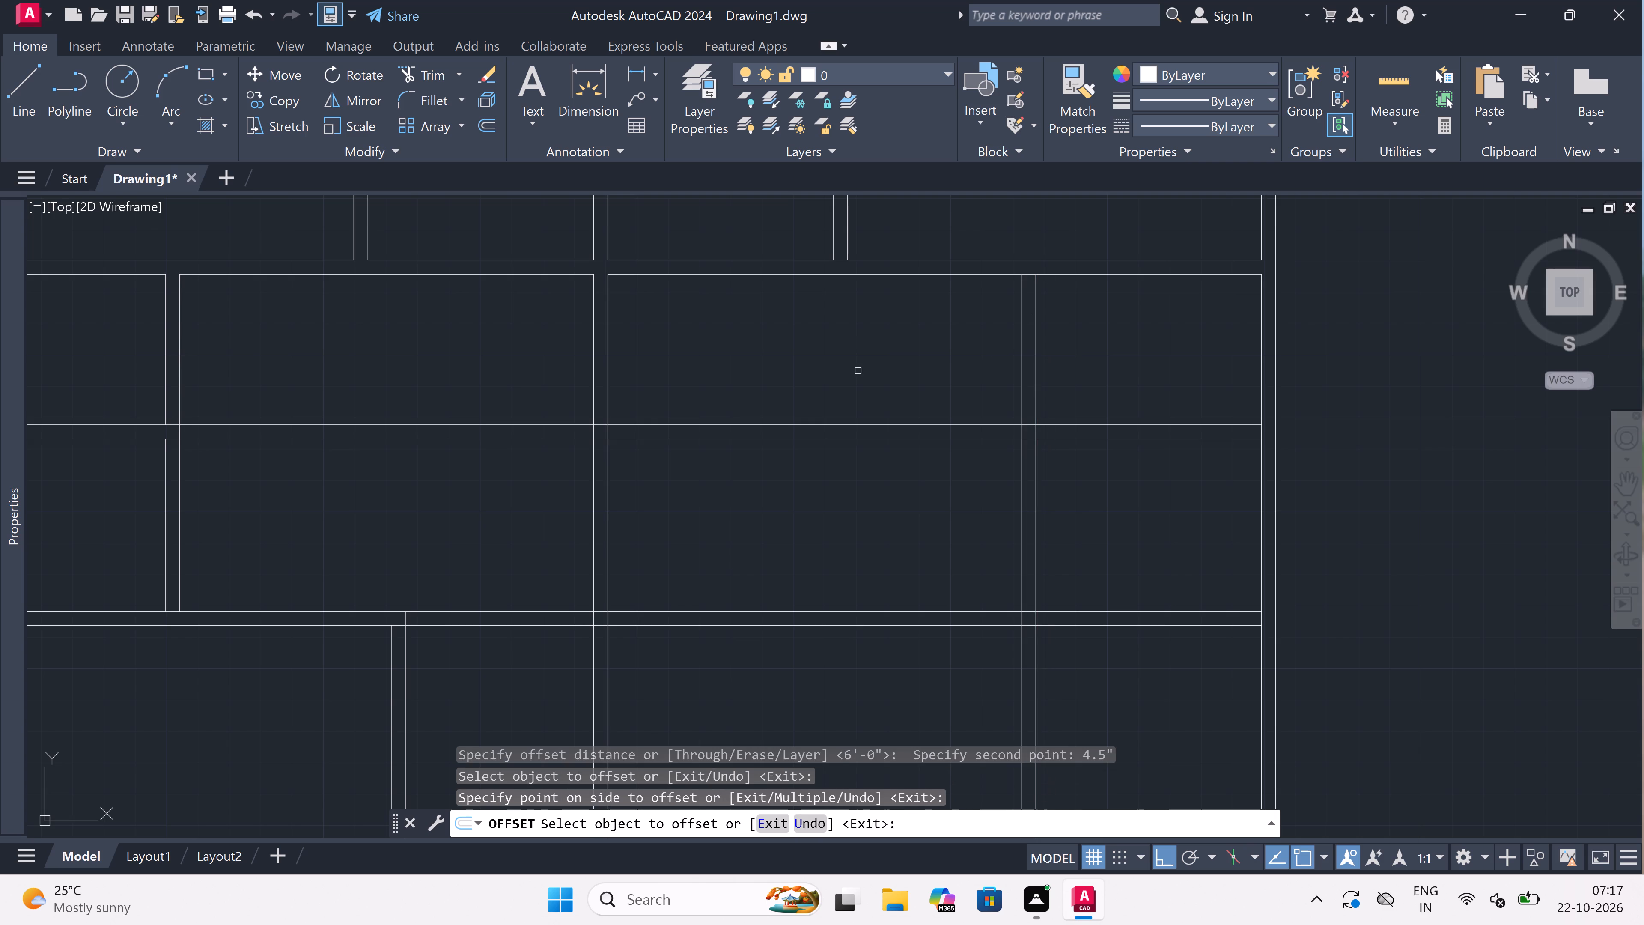
{"action": "key", "text": "Escape"}
Trim both extended horizontal walls out of the open left space, between the left rooms and the middle wall.
{"action": "type", "text": "tr"}
{"action": "key", "text": "space"}
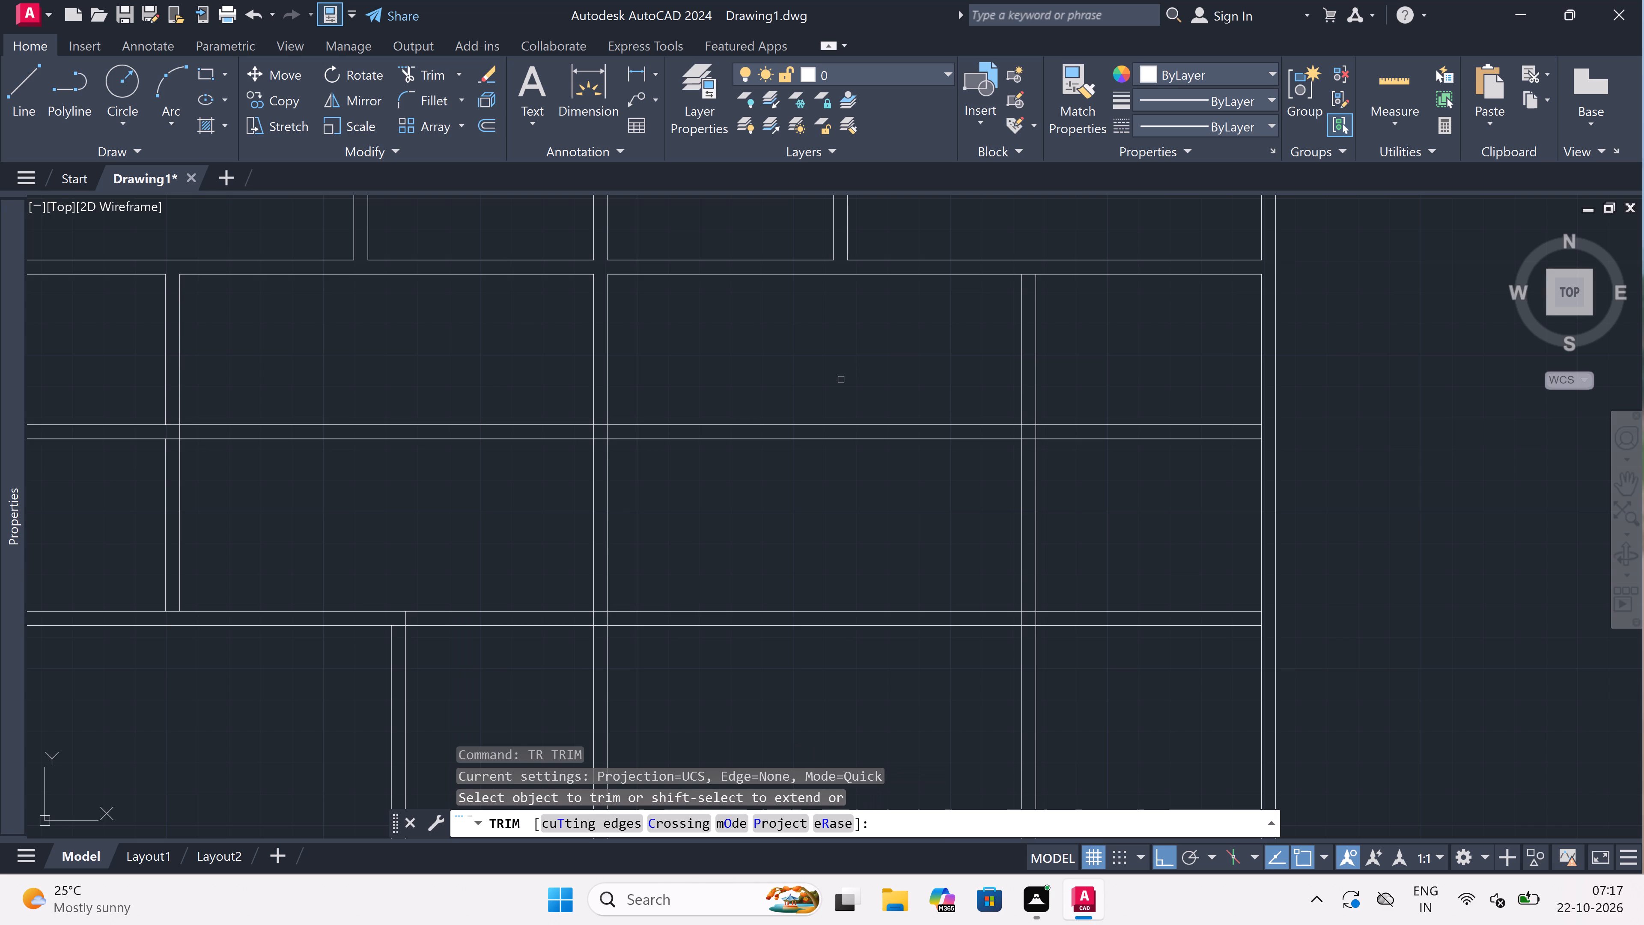
{"action": "scroll", "coordinate": [912, 424], "scroll_direction": "down", "scroll_amount": 2}
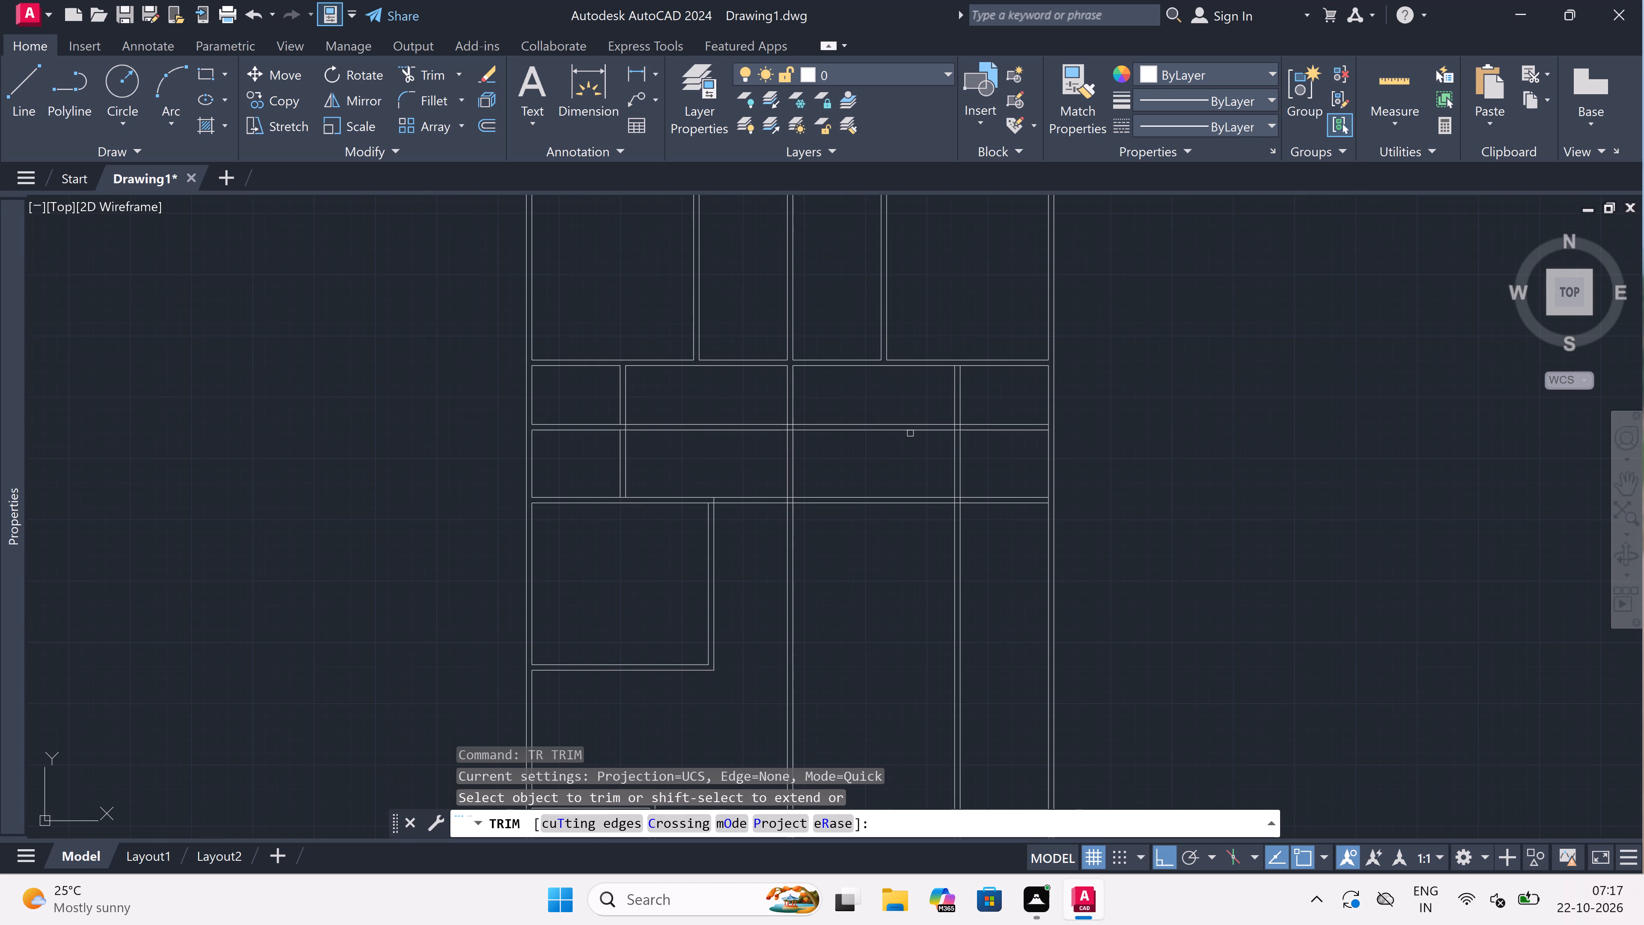
{"action": "scroll", "coordinate": [728, 418], "scroll_direction": "up", "scroll_amount": 1}
{"action": "left_click", "coordinate": [728, 418]}
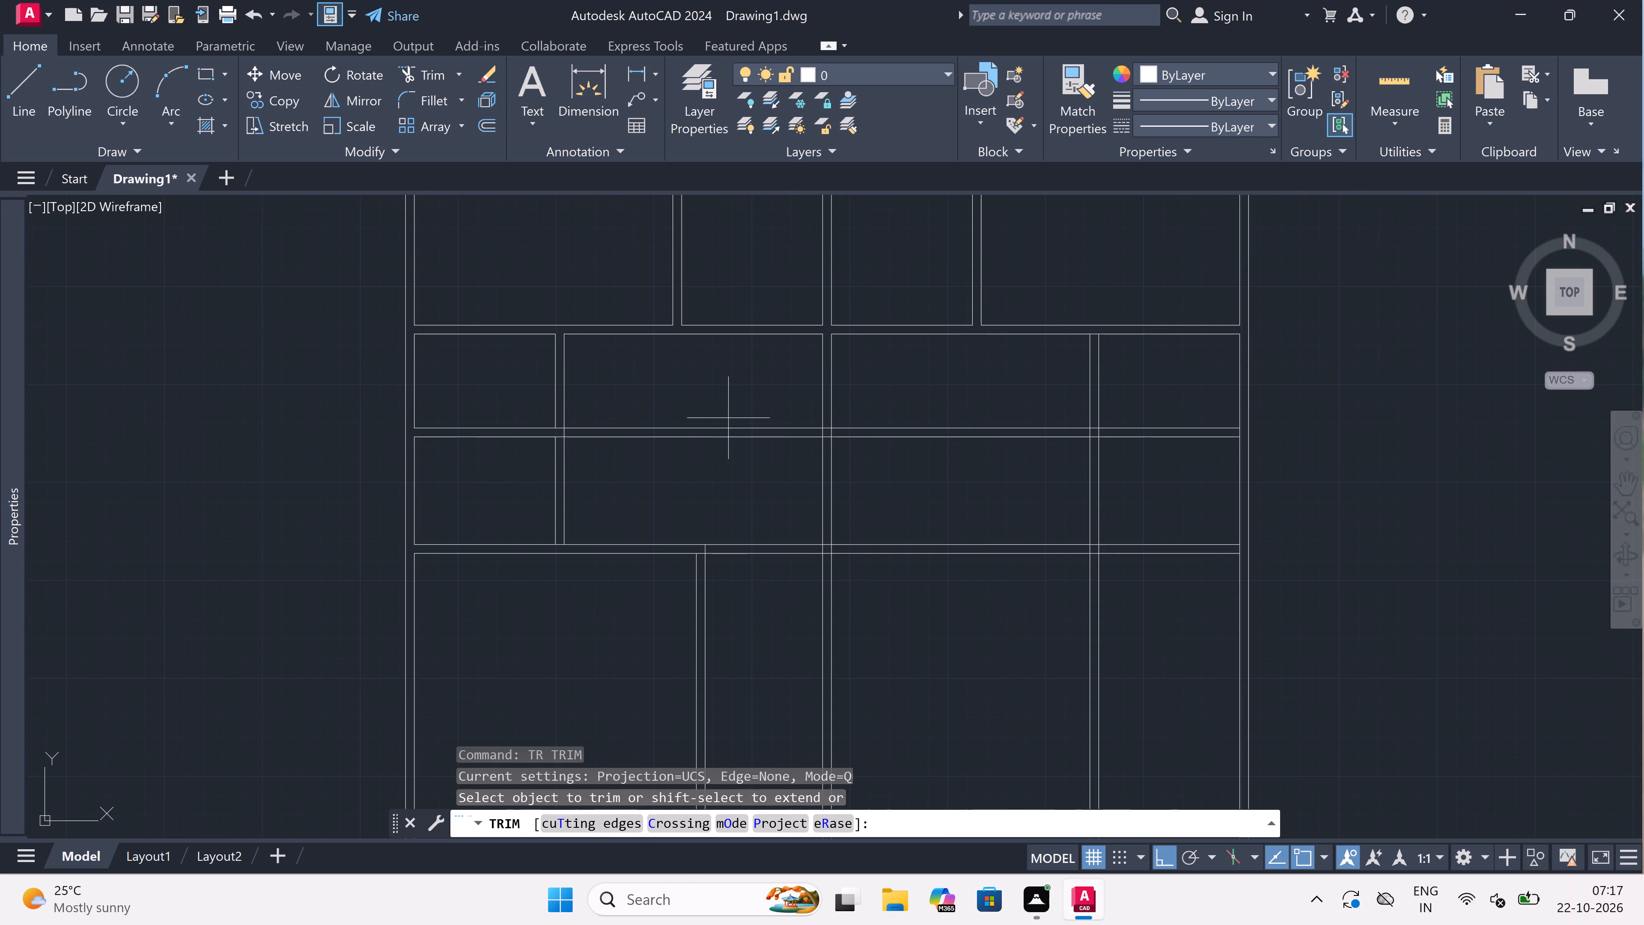
{"action": "left_click", "coordinate": [728, 484]}
{"action": "left_click", "coordinate": [748, 521]}
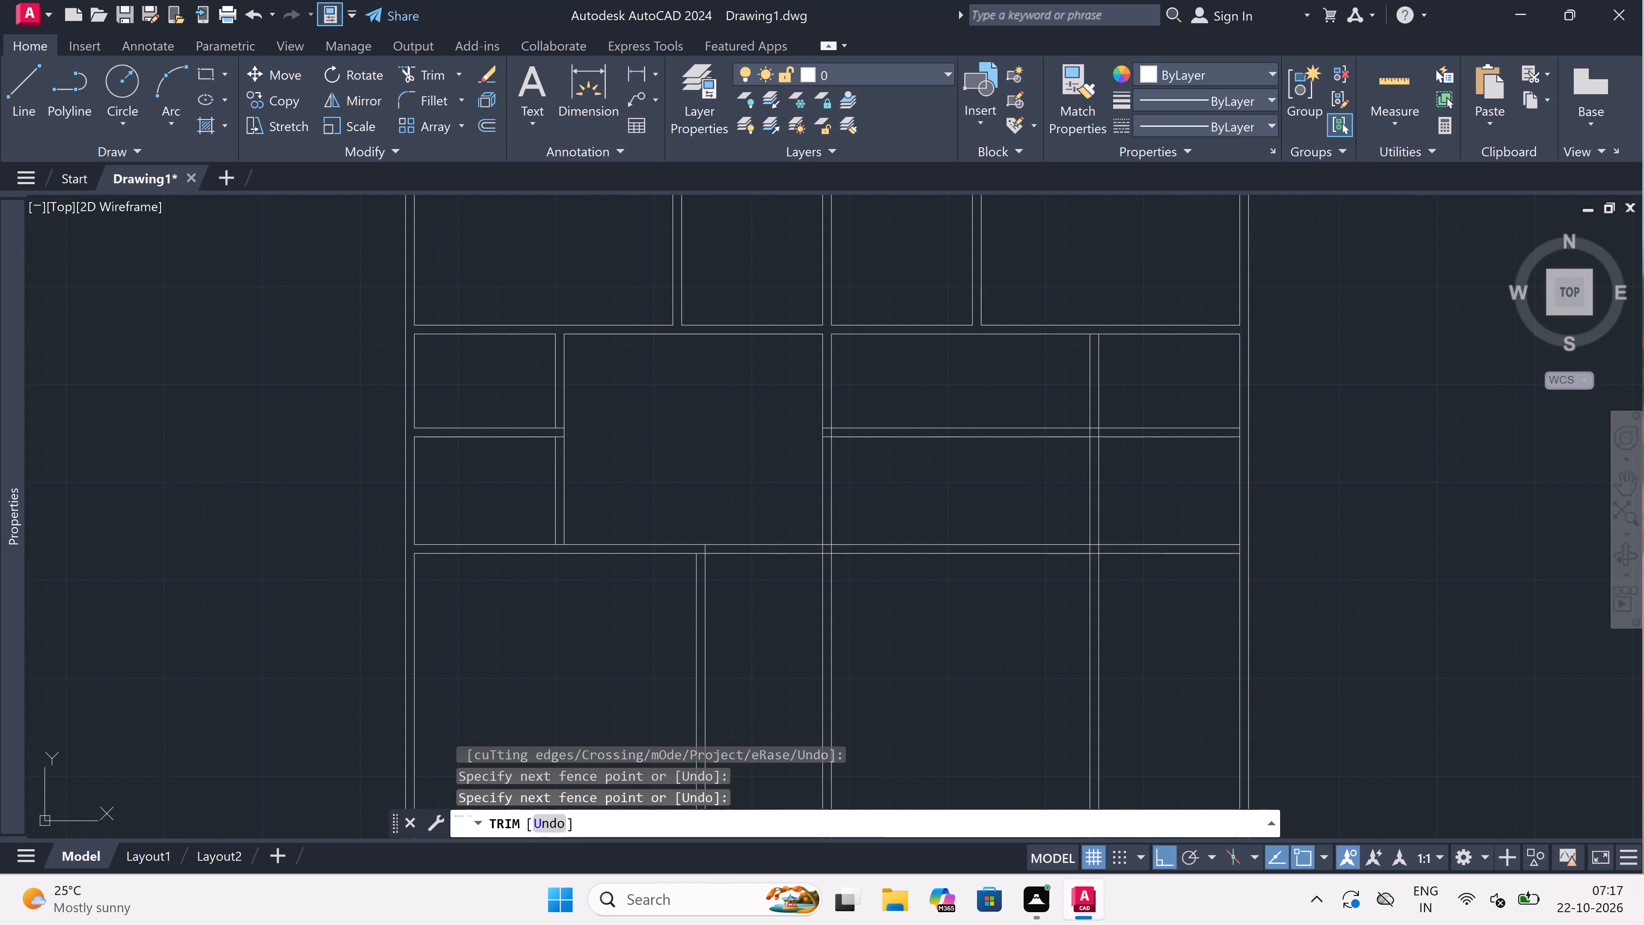
{"action": "left_click", "coordinate": [745, 590]}
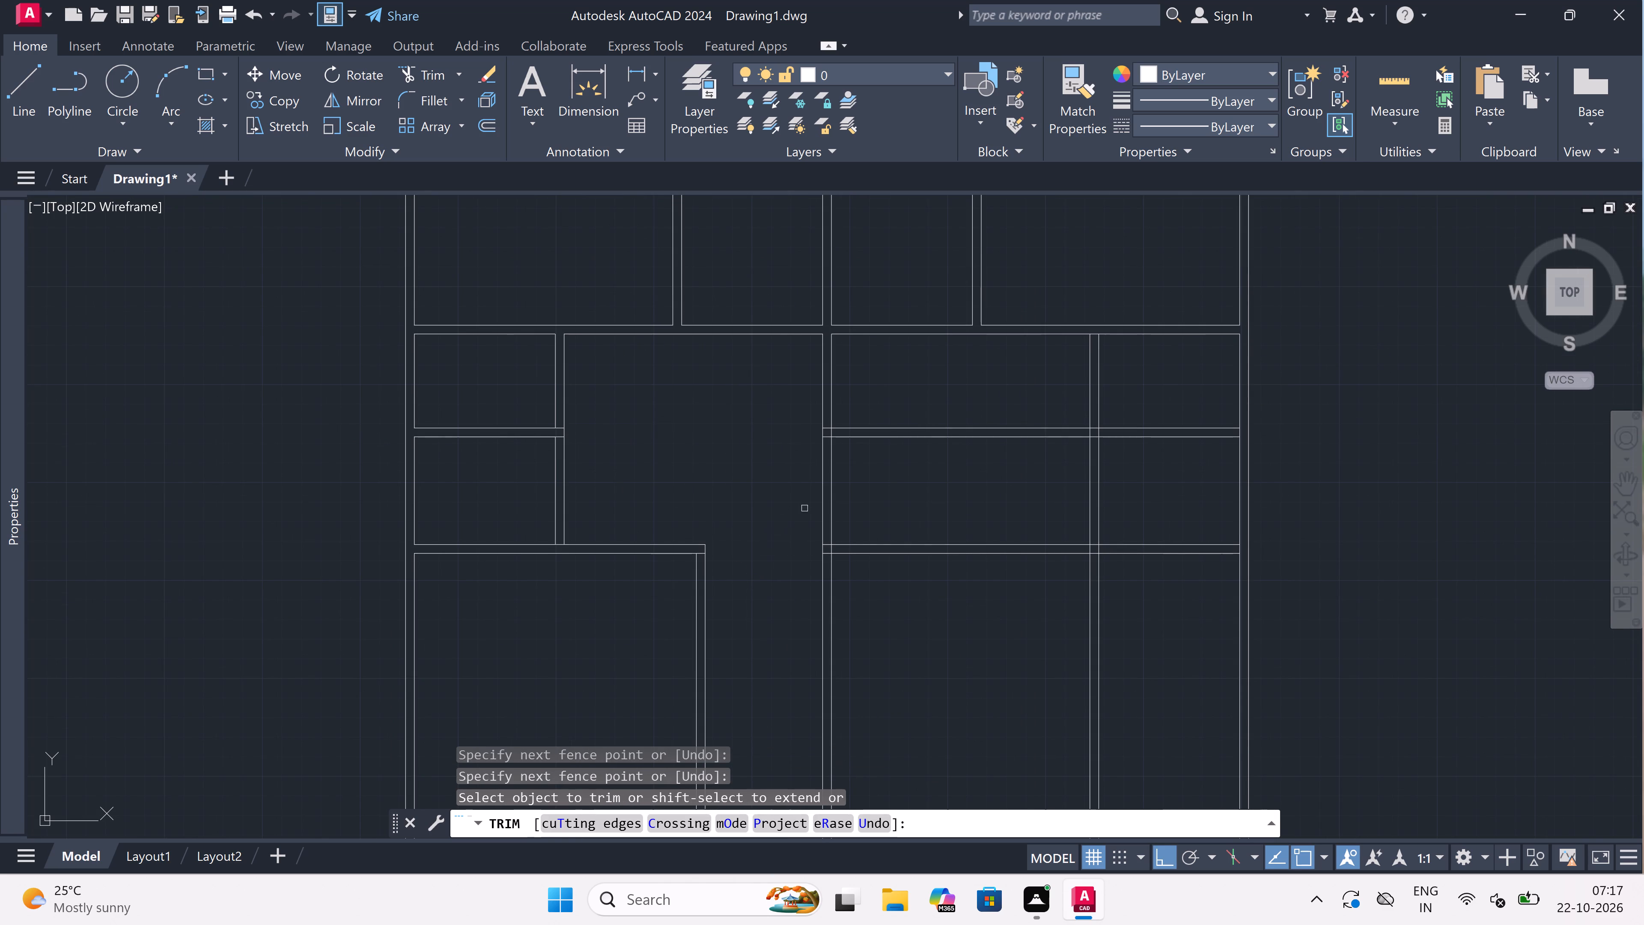
Trim the upper extended wall between the middle wall and the new vertical partition, including its stubs inside the middle wall.
{"action": "left_click", "coordinate": [894, 492]}
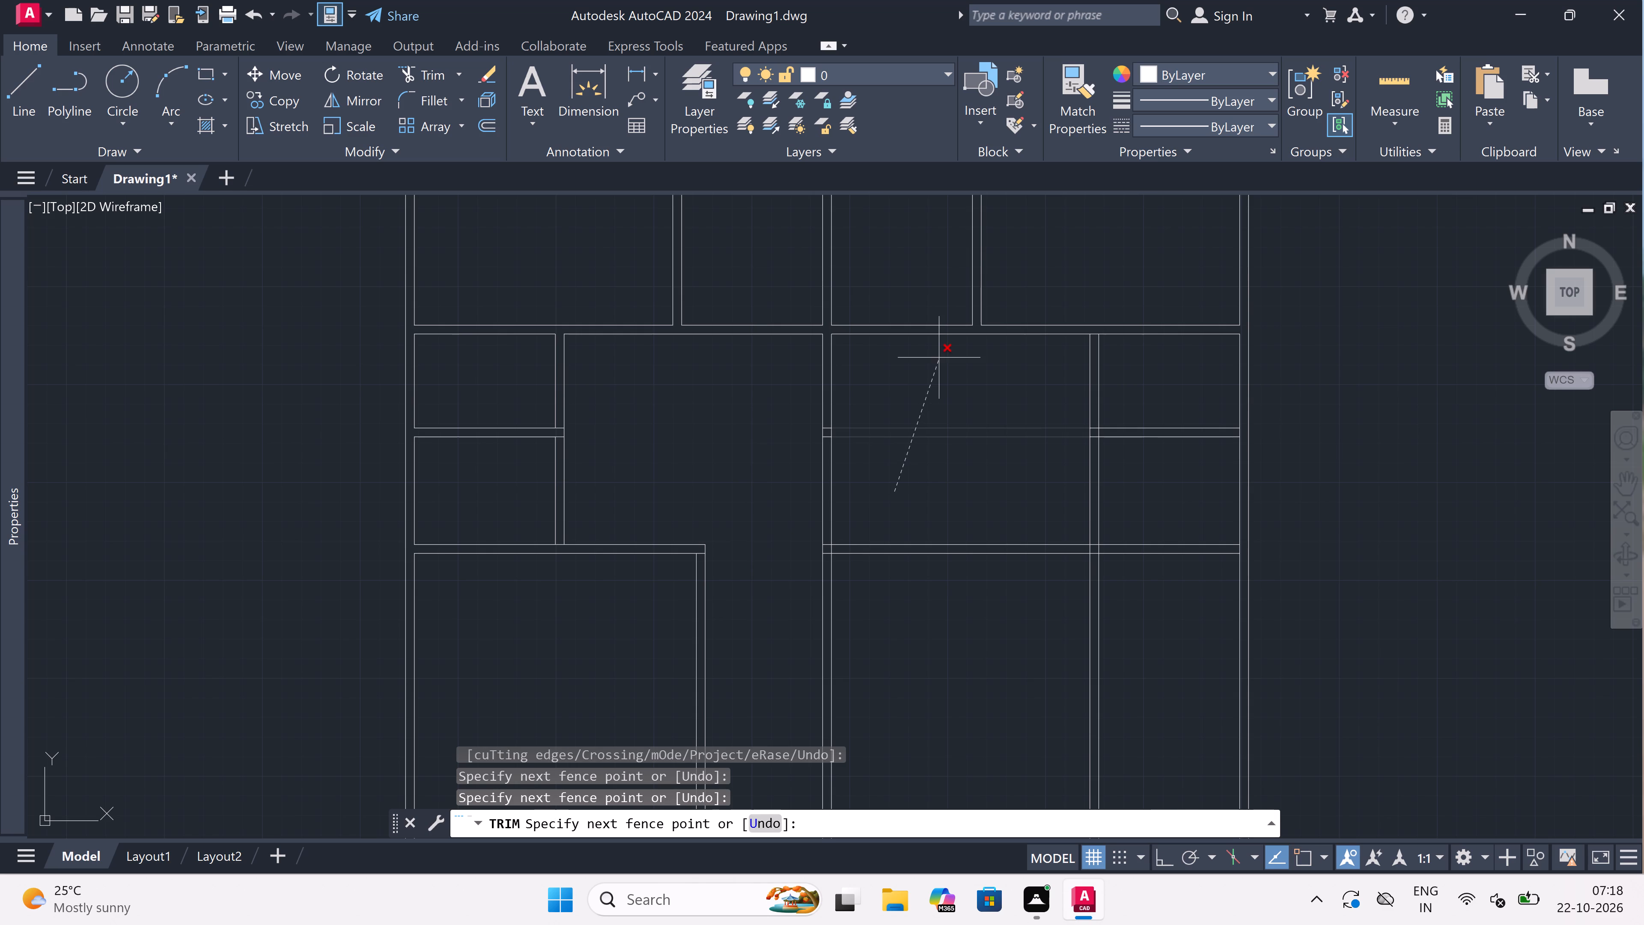
{"action": "left_click", "coordinate": [941, 371]}
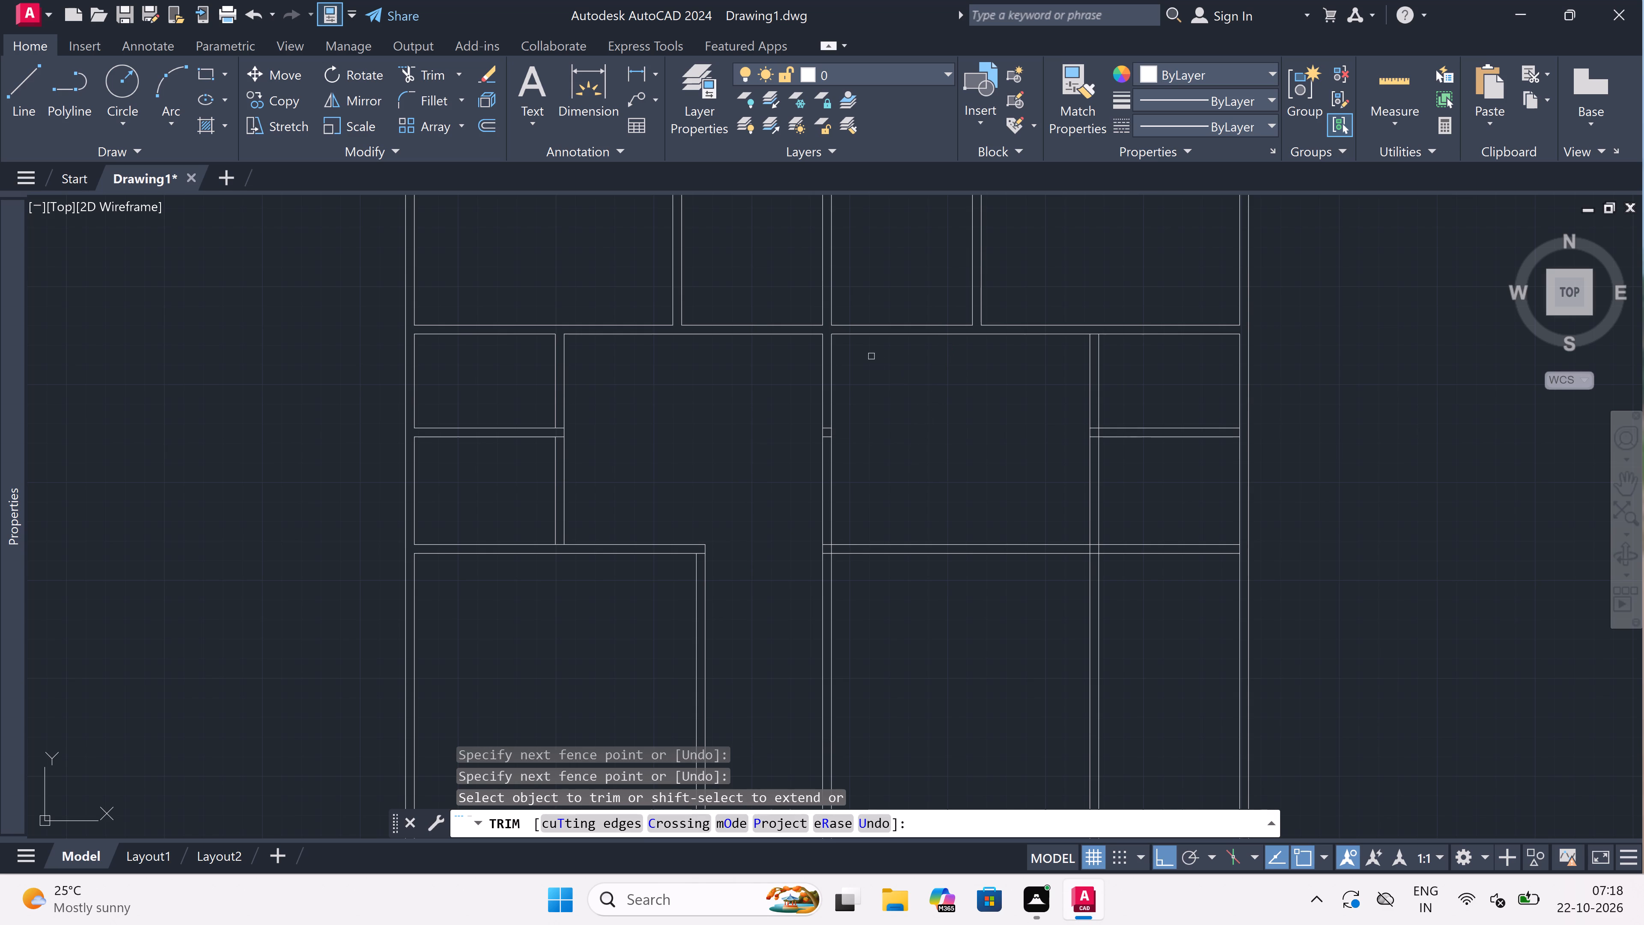
{"action": "scroll", "coordinate": [833, 457], "scroll_direction": "up", "scroll_amount": 1}
{"action": "scroll", "coordinate": [824, 408], "scroll_direction": "up", "scroll_amount": 2}
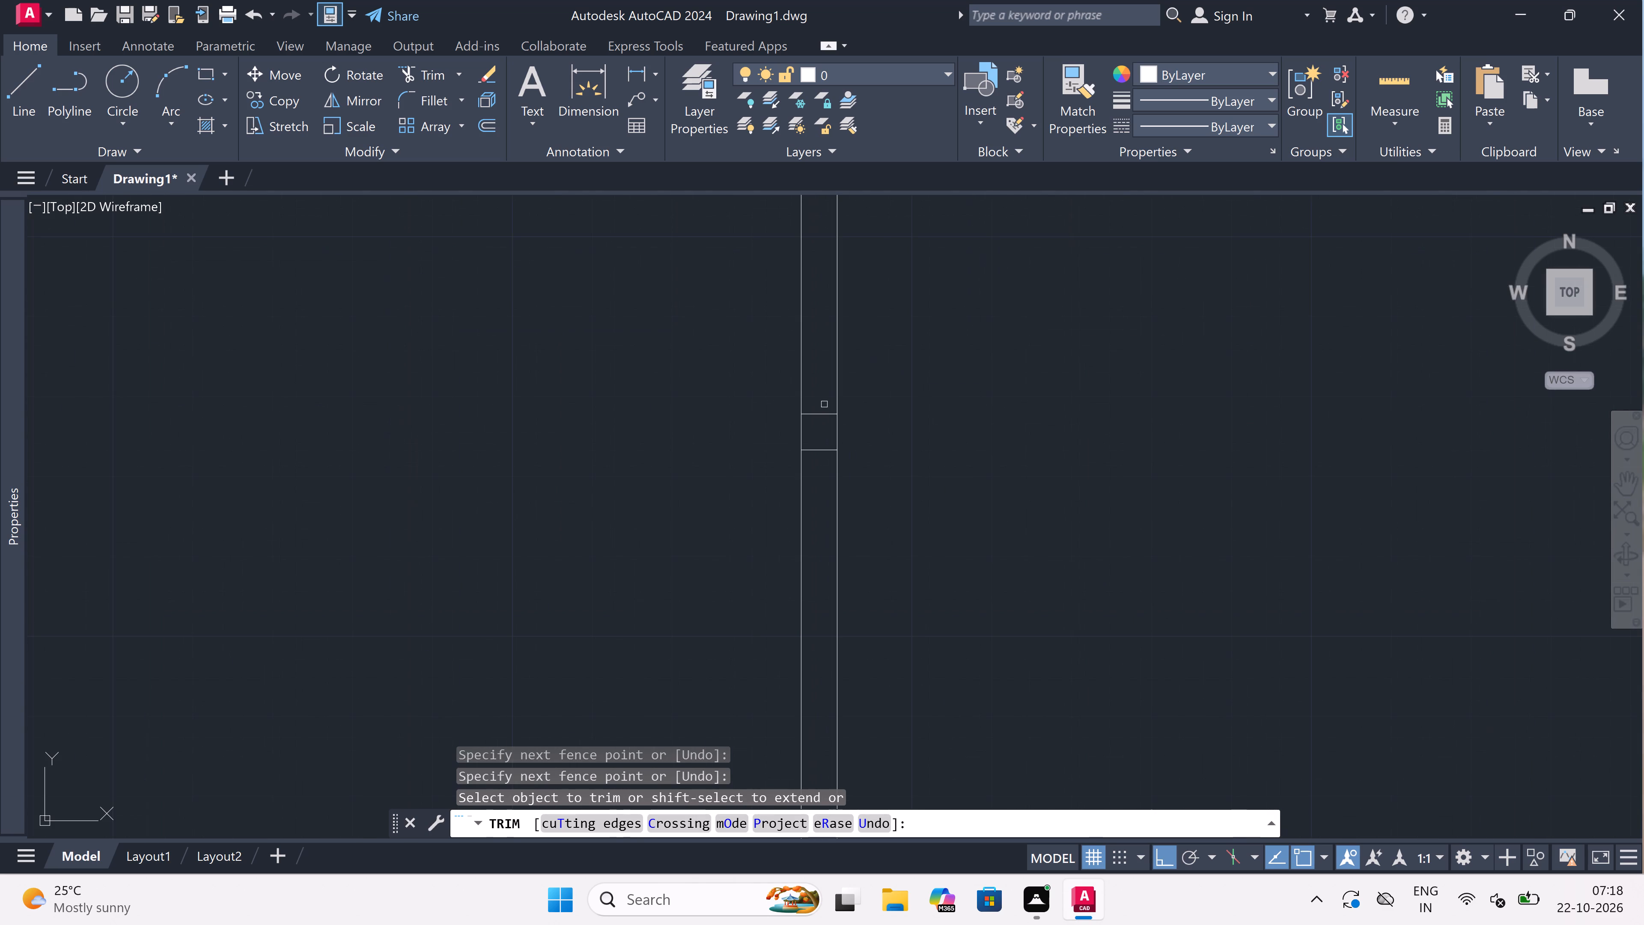
{"action": "left_click", "coordinate": [821, 379]}
{"action": "double_click", "coordinate": [812, 540]}
{"action": "scroll", "coordinate": [828, 445], "scroll_direction": "down", "scroll_amount": 5}
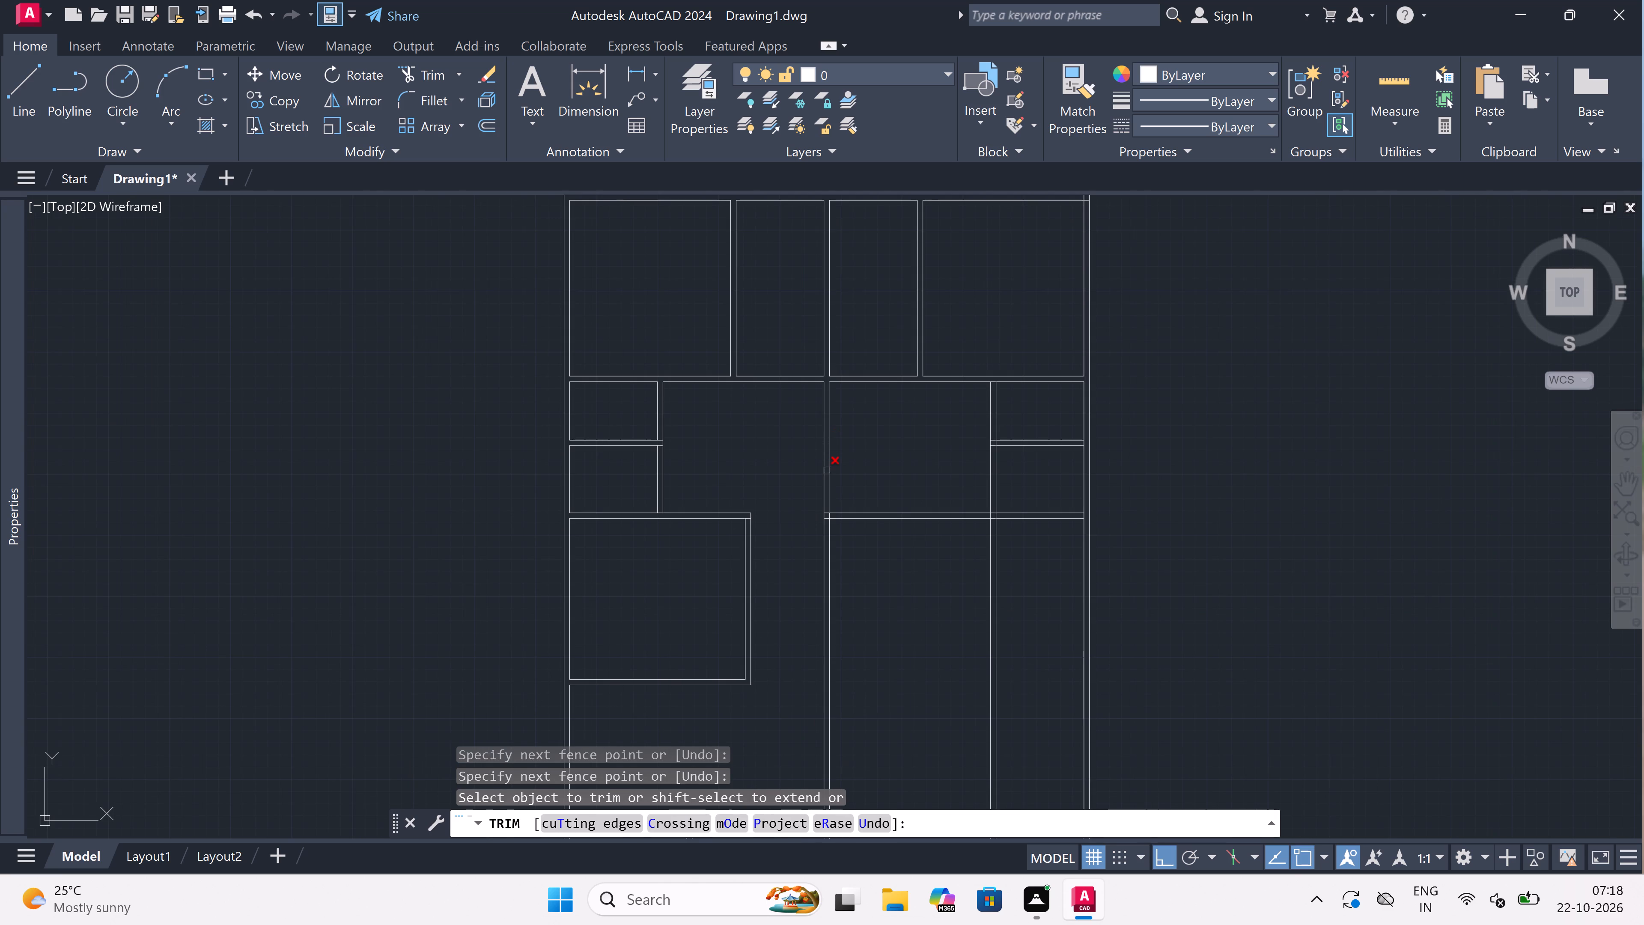
{"action": "key", "text": "Escape"}
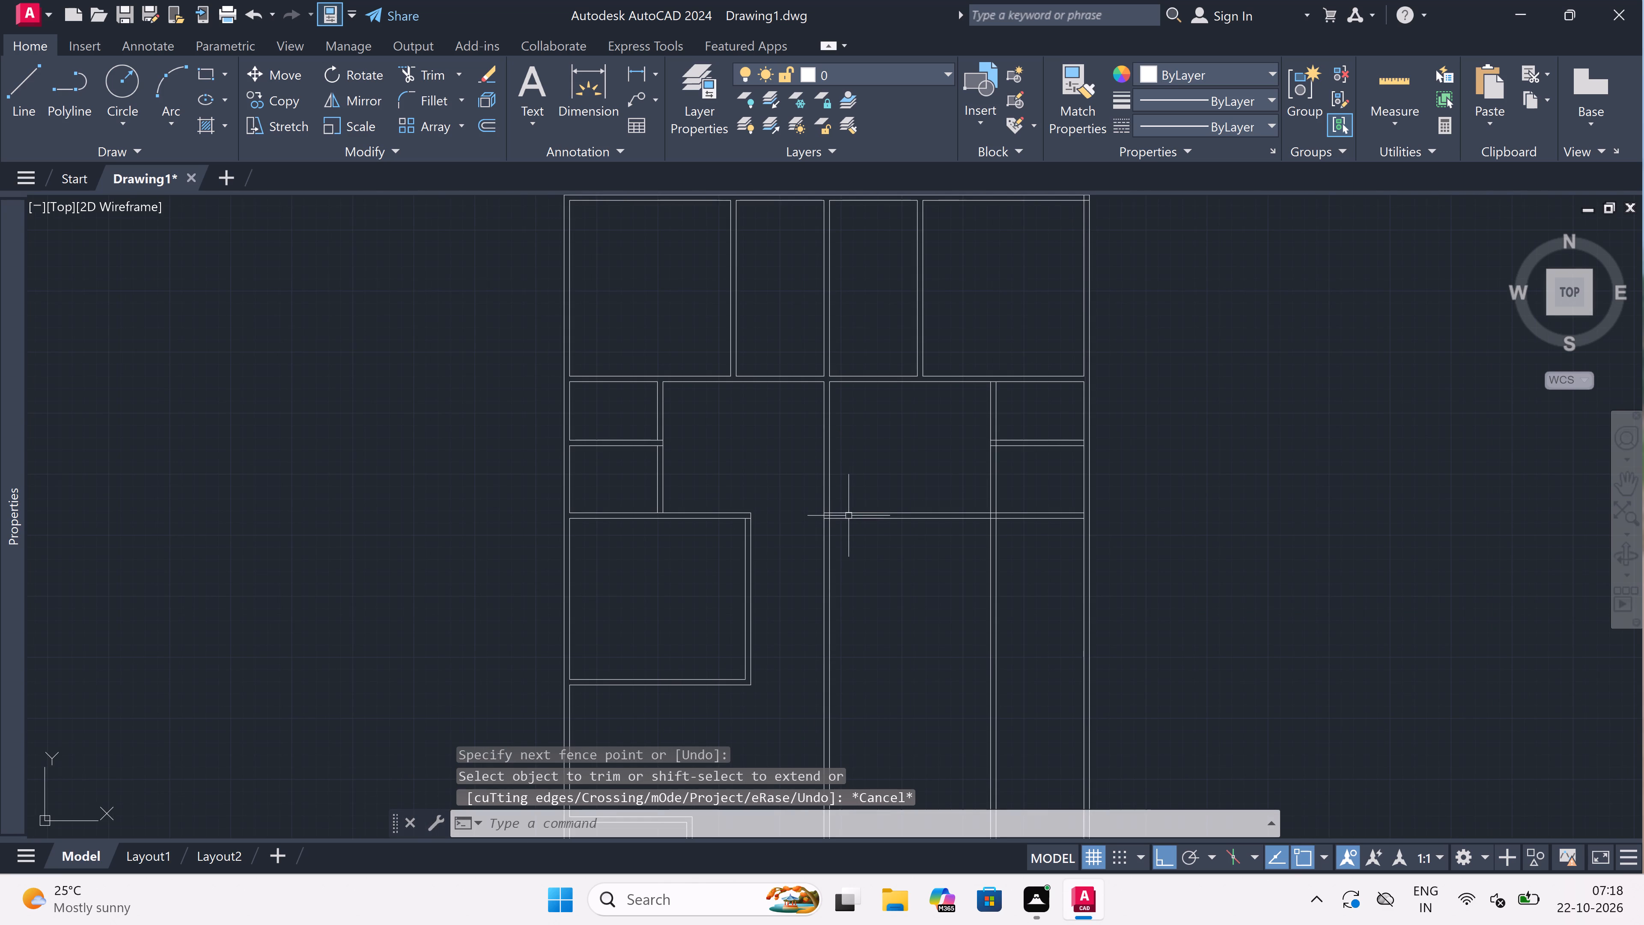
Trim away both lines of the new vertical partition below the lower extended wall.
{"action": "key", "text": "space"}
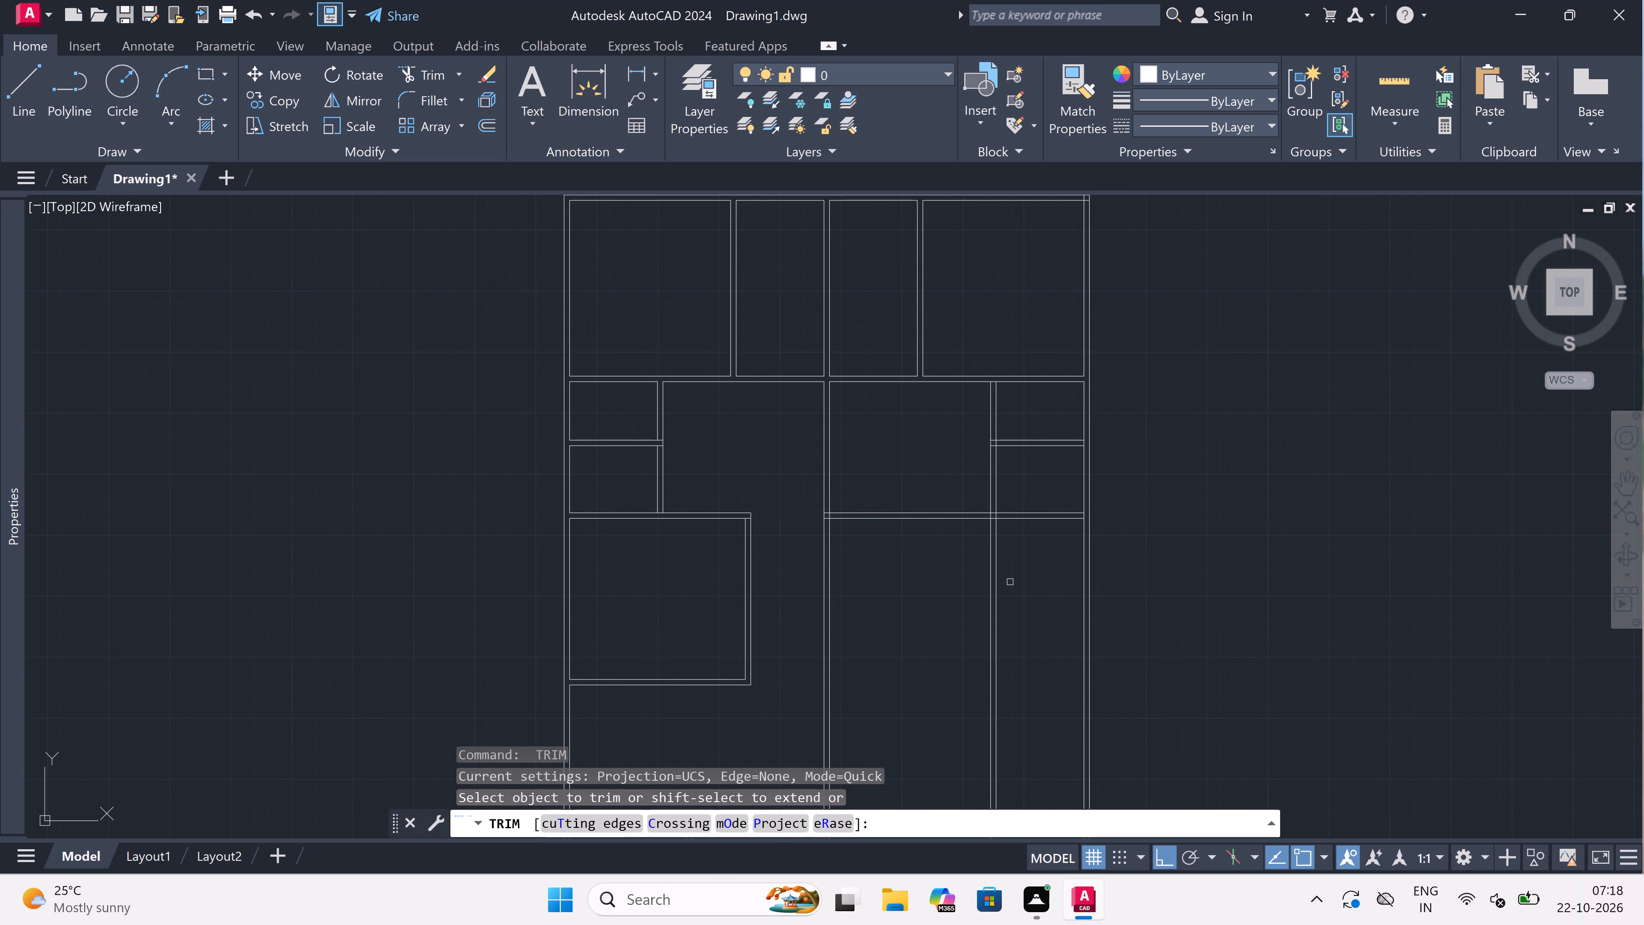
{"action": "left_click", "coordinate": [1013, 576]}
{"action": "left_click", "coordinate": [929, 606]}
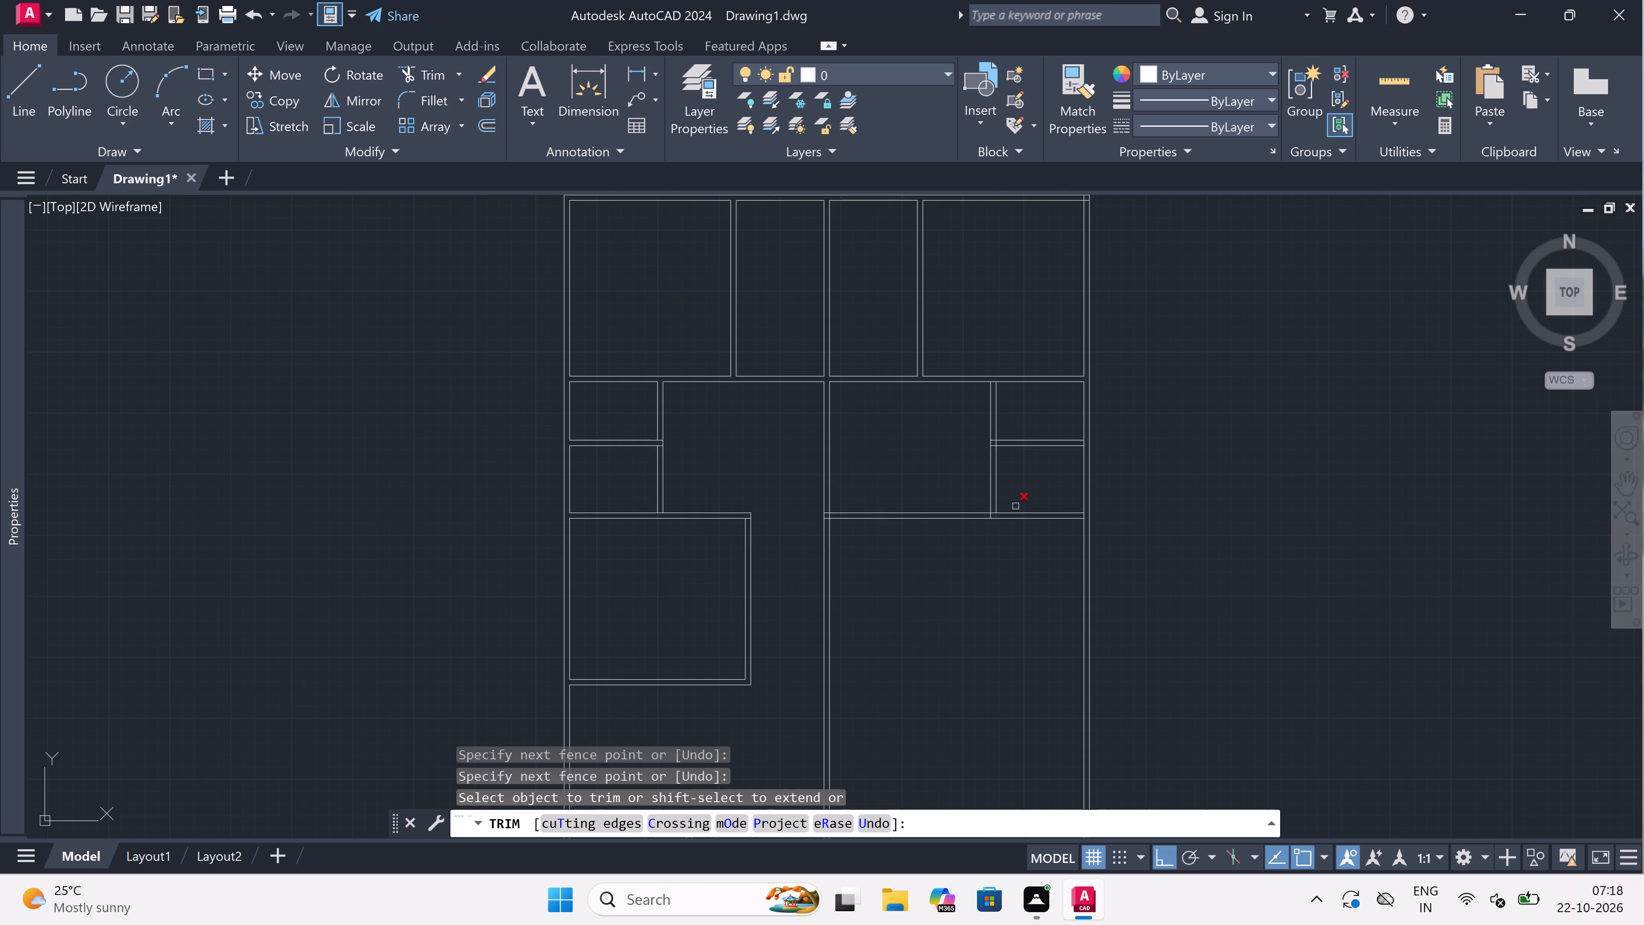
Trim the crossing lines where the lower extended wall meets the new partition and the right outer wall.
{"action": "scroll", "coordinate": [1075, 507], "scroll_direction": "up", "scroll_amount": 3}
{"action": "scroll", "coordinate": [1101, 538], "scroll_direction": "up", "scroll_amount": 1}
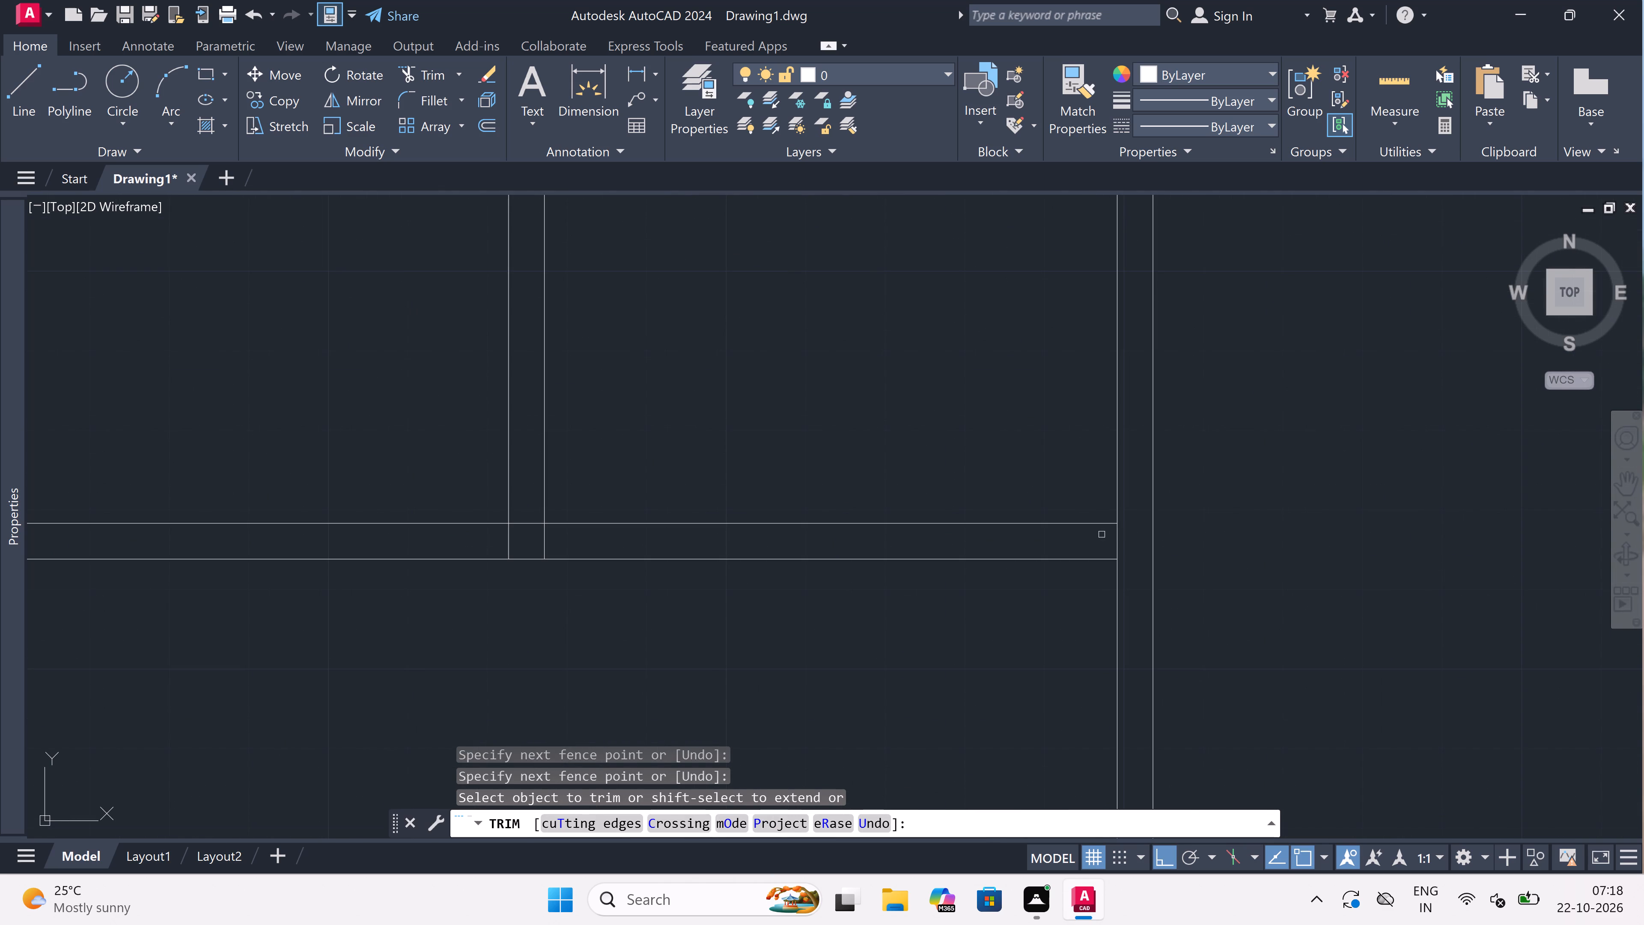
{"action": "double_click", "coordinate": [1143, 533]}
{"action": "left_click", "coordinate": [474, 541]}
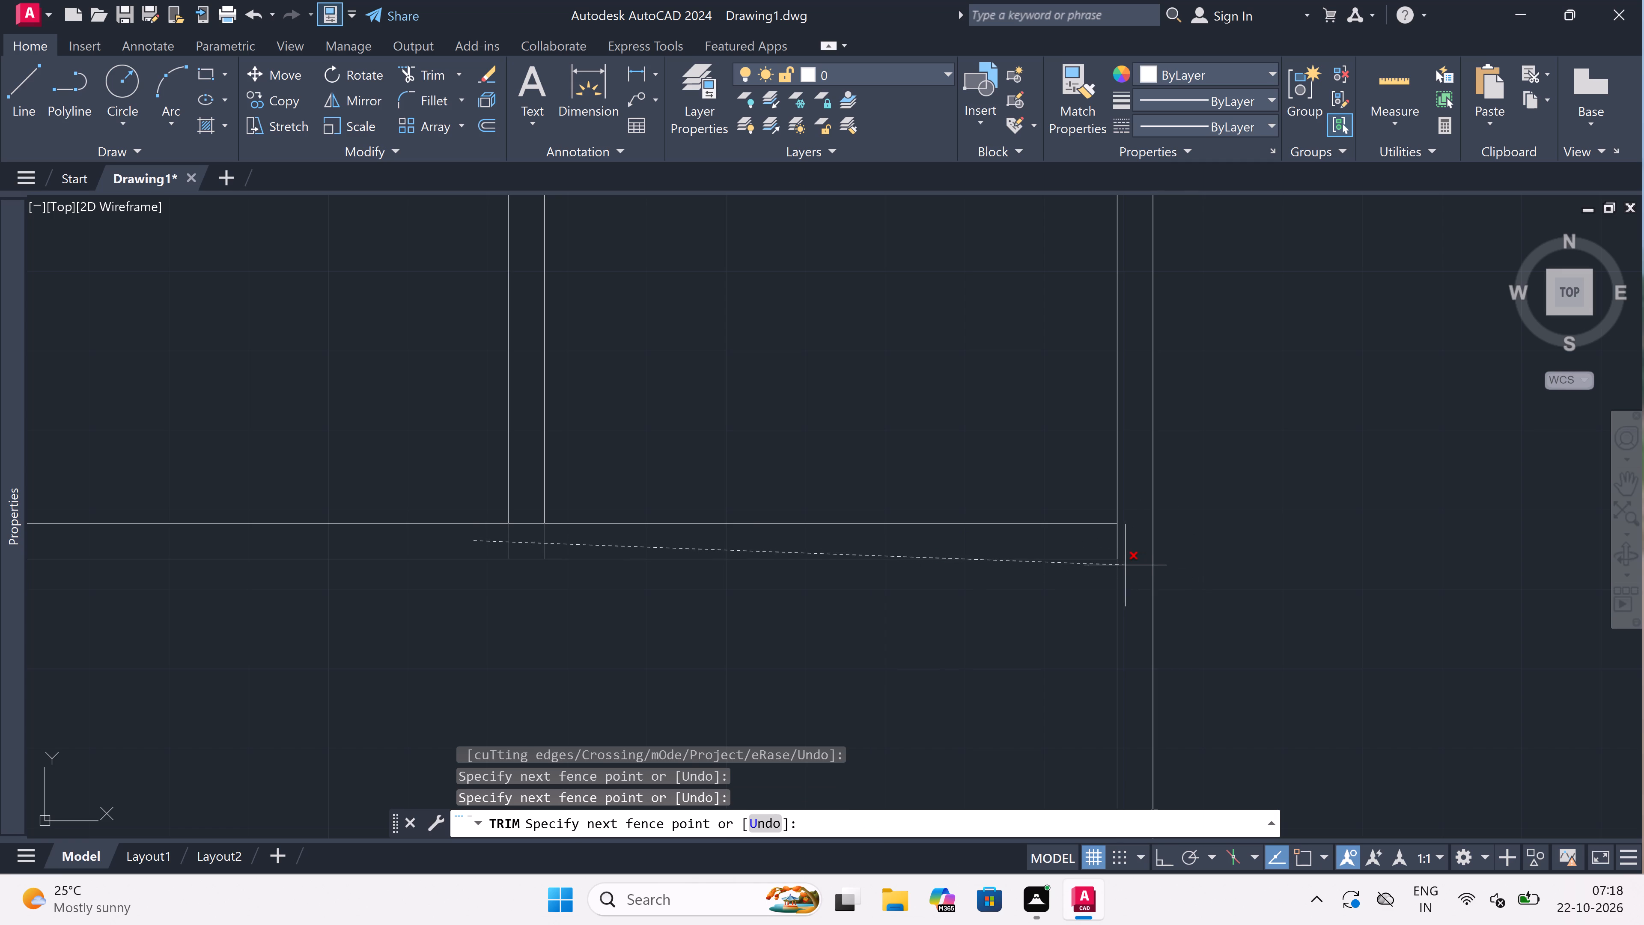
{"action": "double_click", "coordinate": [1124, 537]}
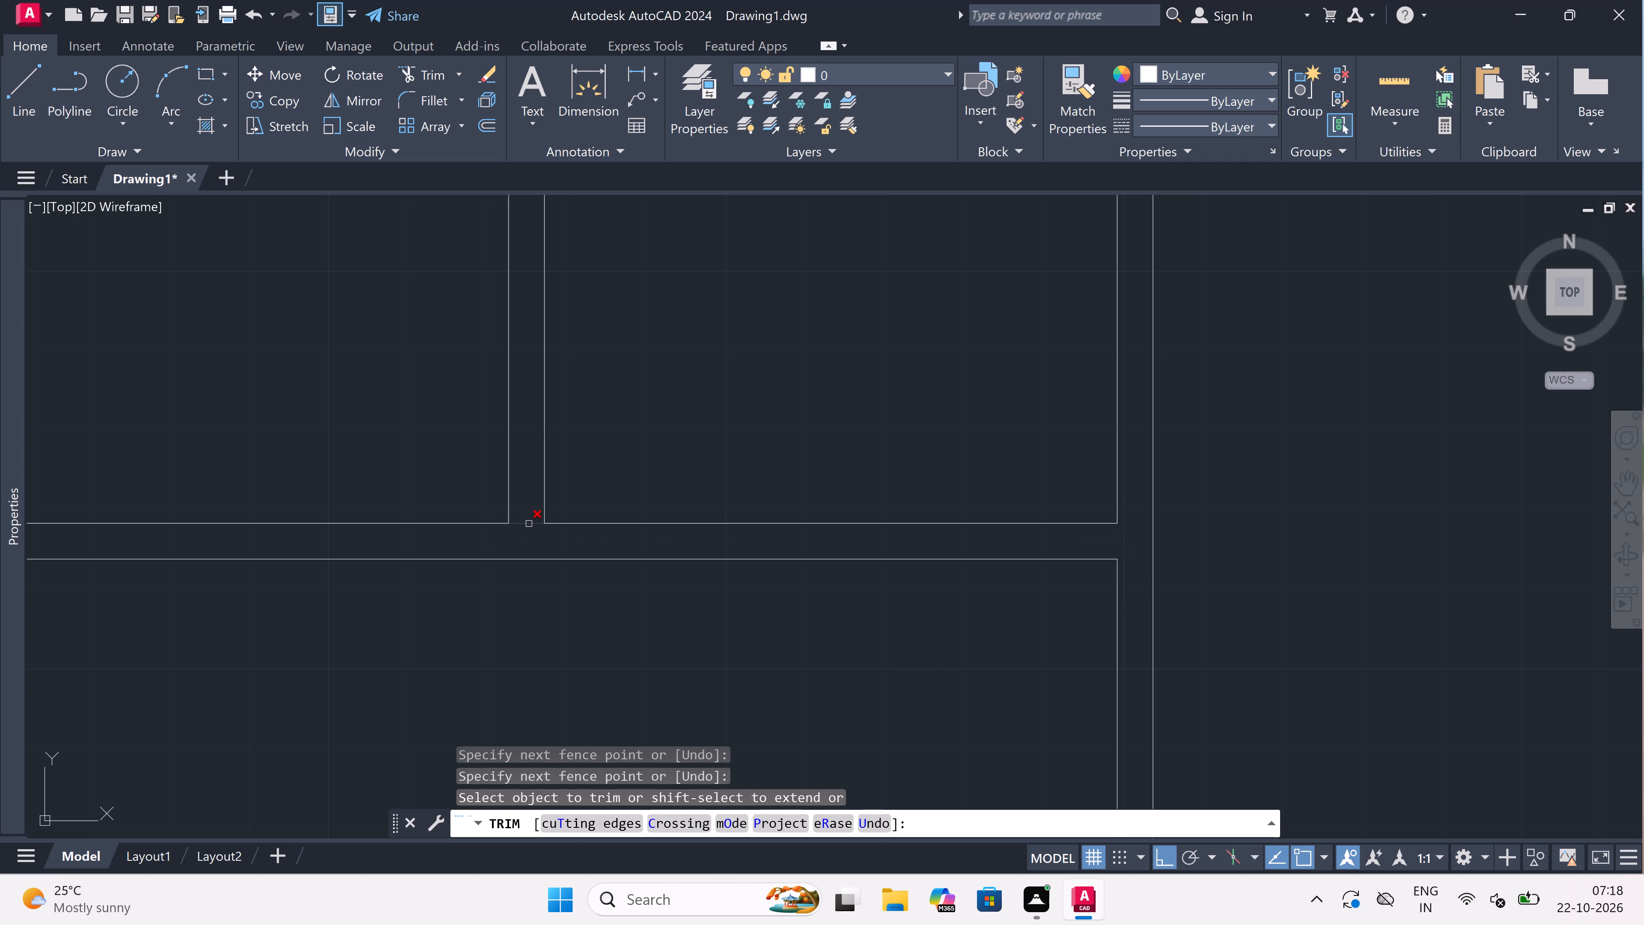
{"action": "left_click", "coordinate": [529, 524]}
{"action": "scroll", "coordinate": [843, 530], "scroll_direction": "down", "scroll_amount": 4}
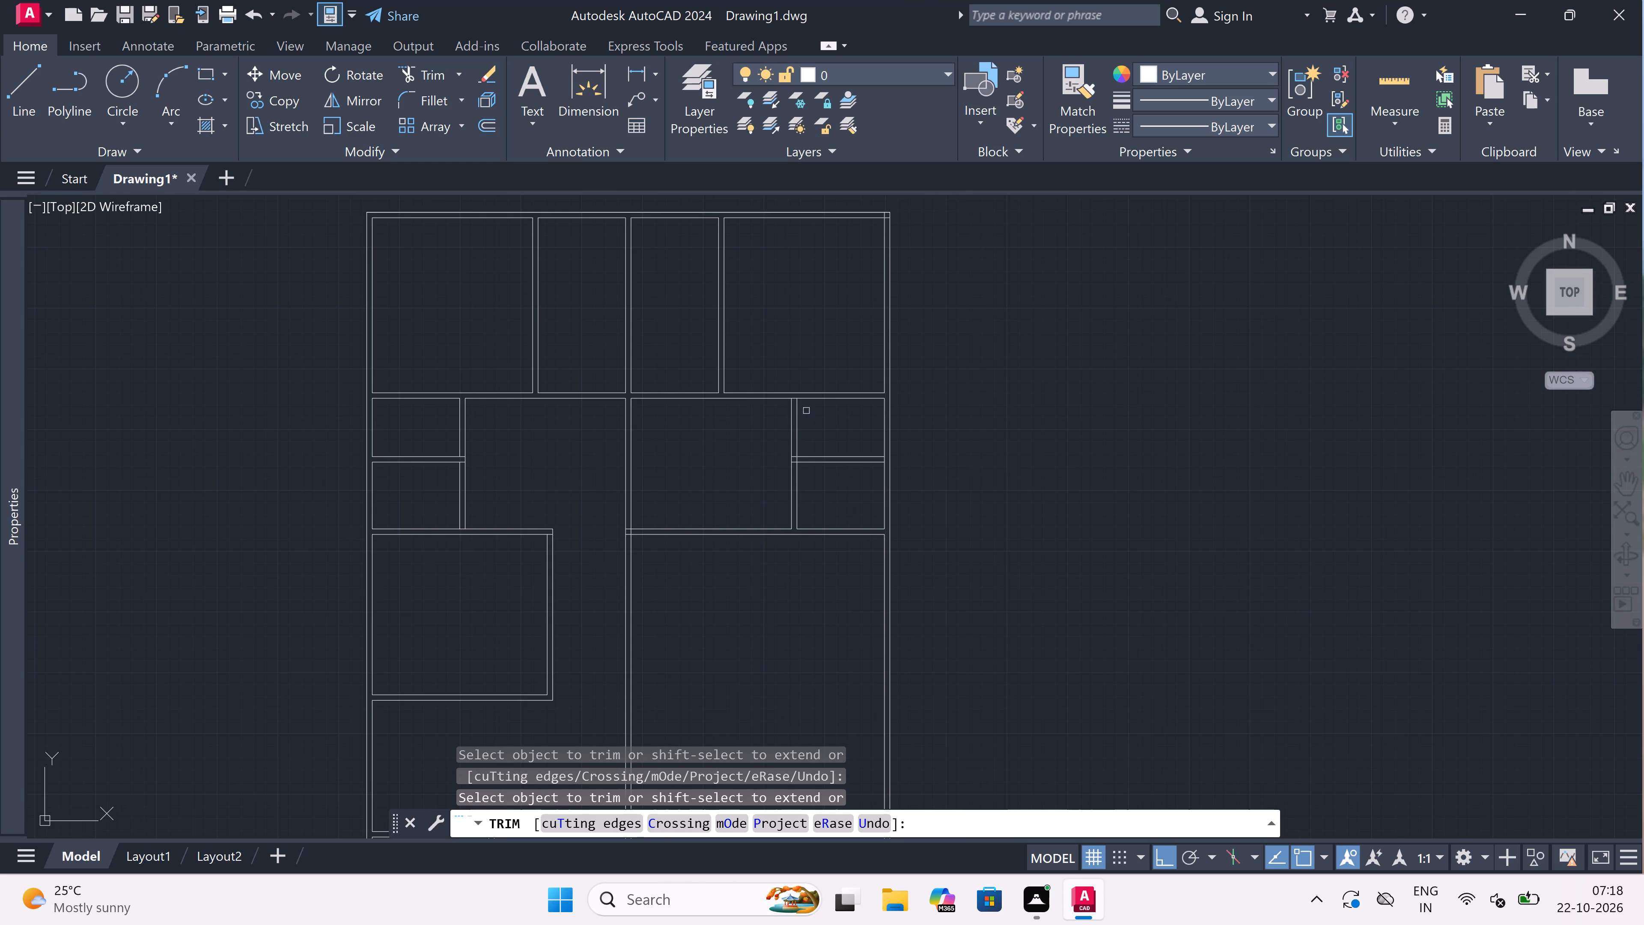
Trim the lines crossing inside the new partition at its top end and at the wall between the two small right rooms.
{"action": "scroll", "coordinate": [767, 394], "scroll_direction": "up", "scroll_amount": 1}
{"action": "scroll", "coordinate": [804, 414], "scroll_direction": "up", "scroll_amount": 1}
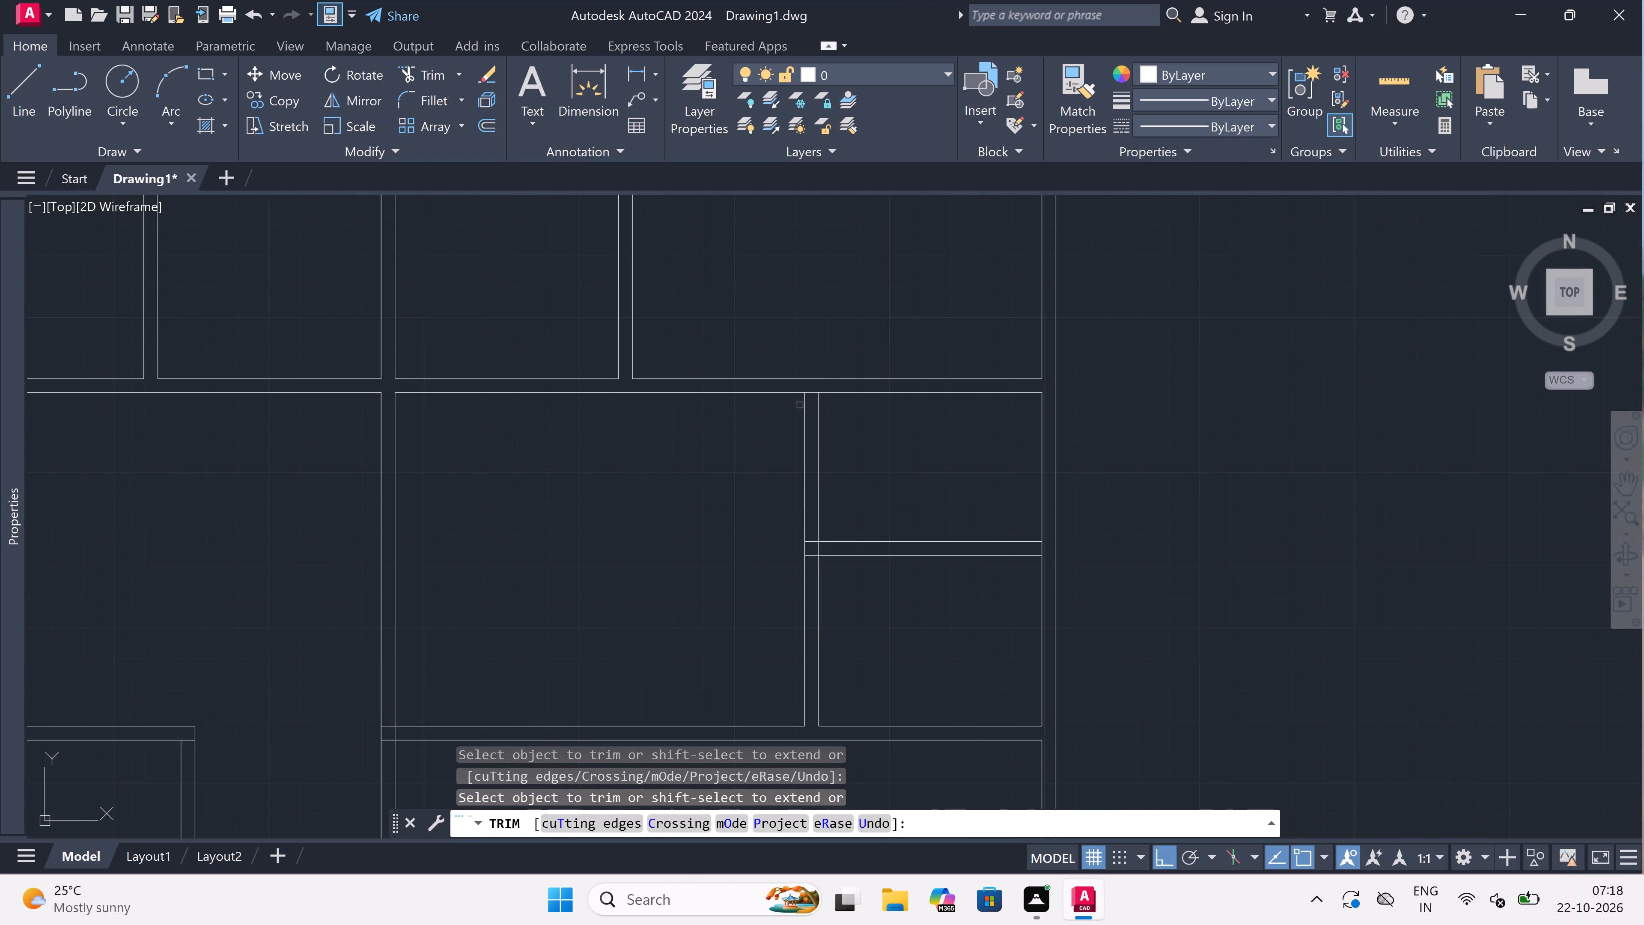
{"action": "scroll", "coordinate": [809, 397], "scroll_direction": "up", "scroll_amount": 2}
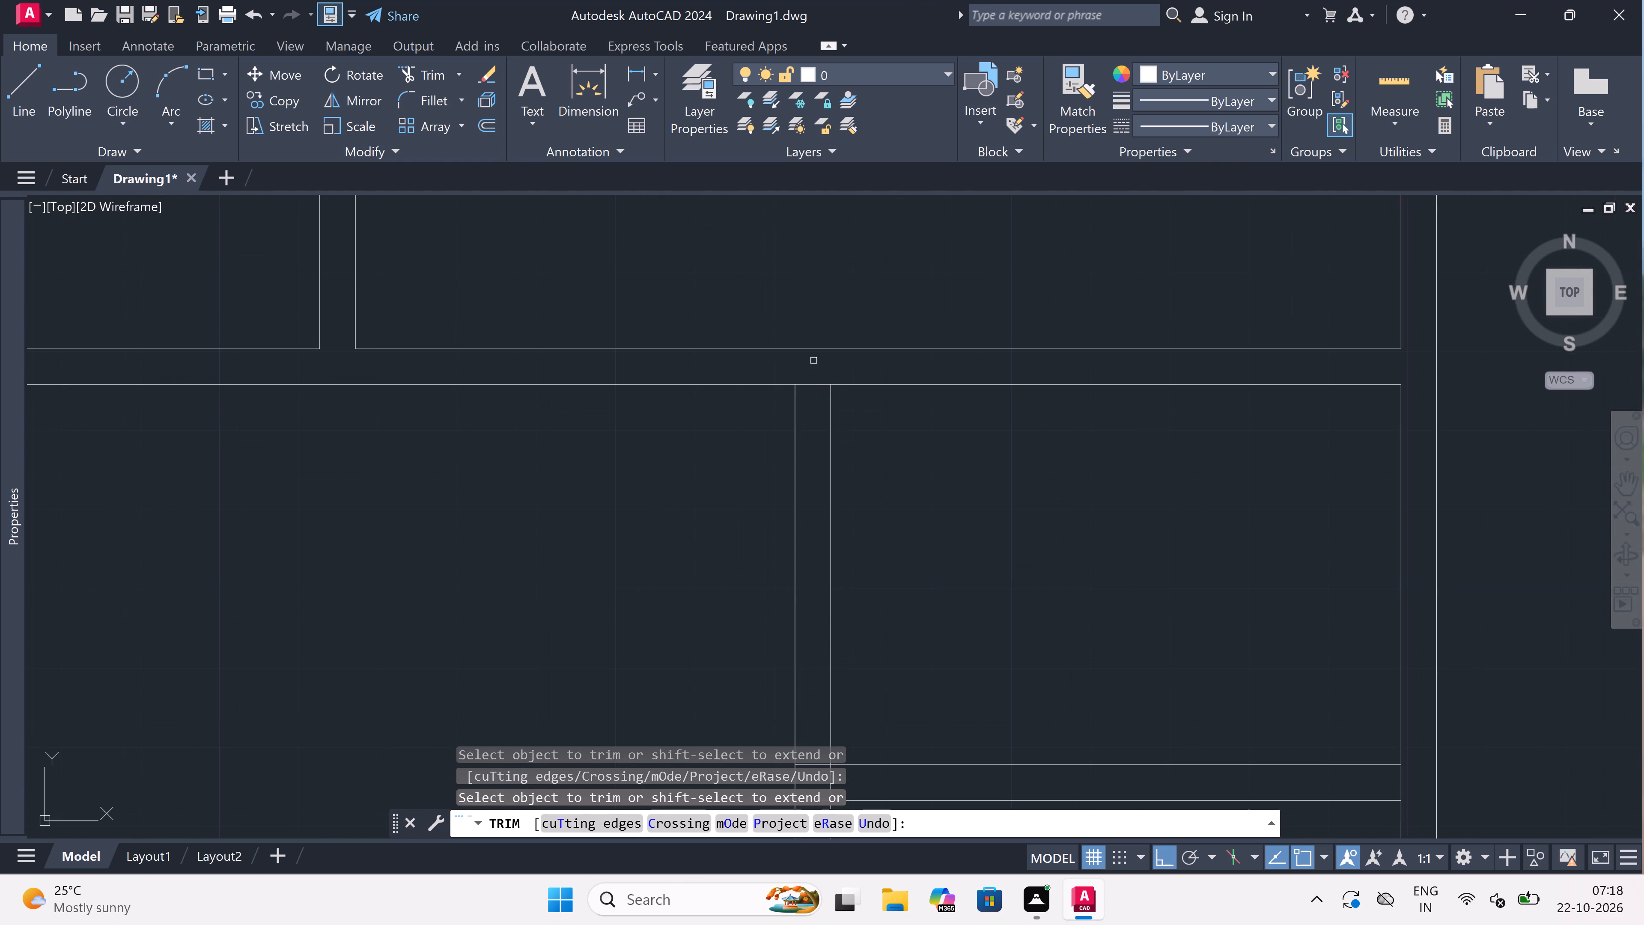
{"action": "left_click", "coordinate": [807, 361]}
{"action": "scroll", "coordinate": [807, 361], "scroll_direction": "down", "scroll_amount": 3}
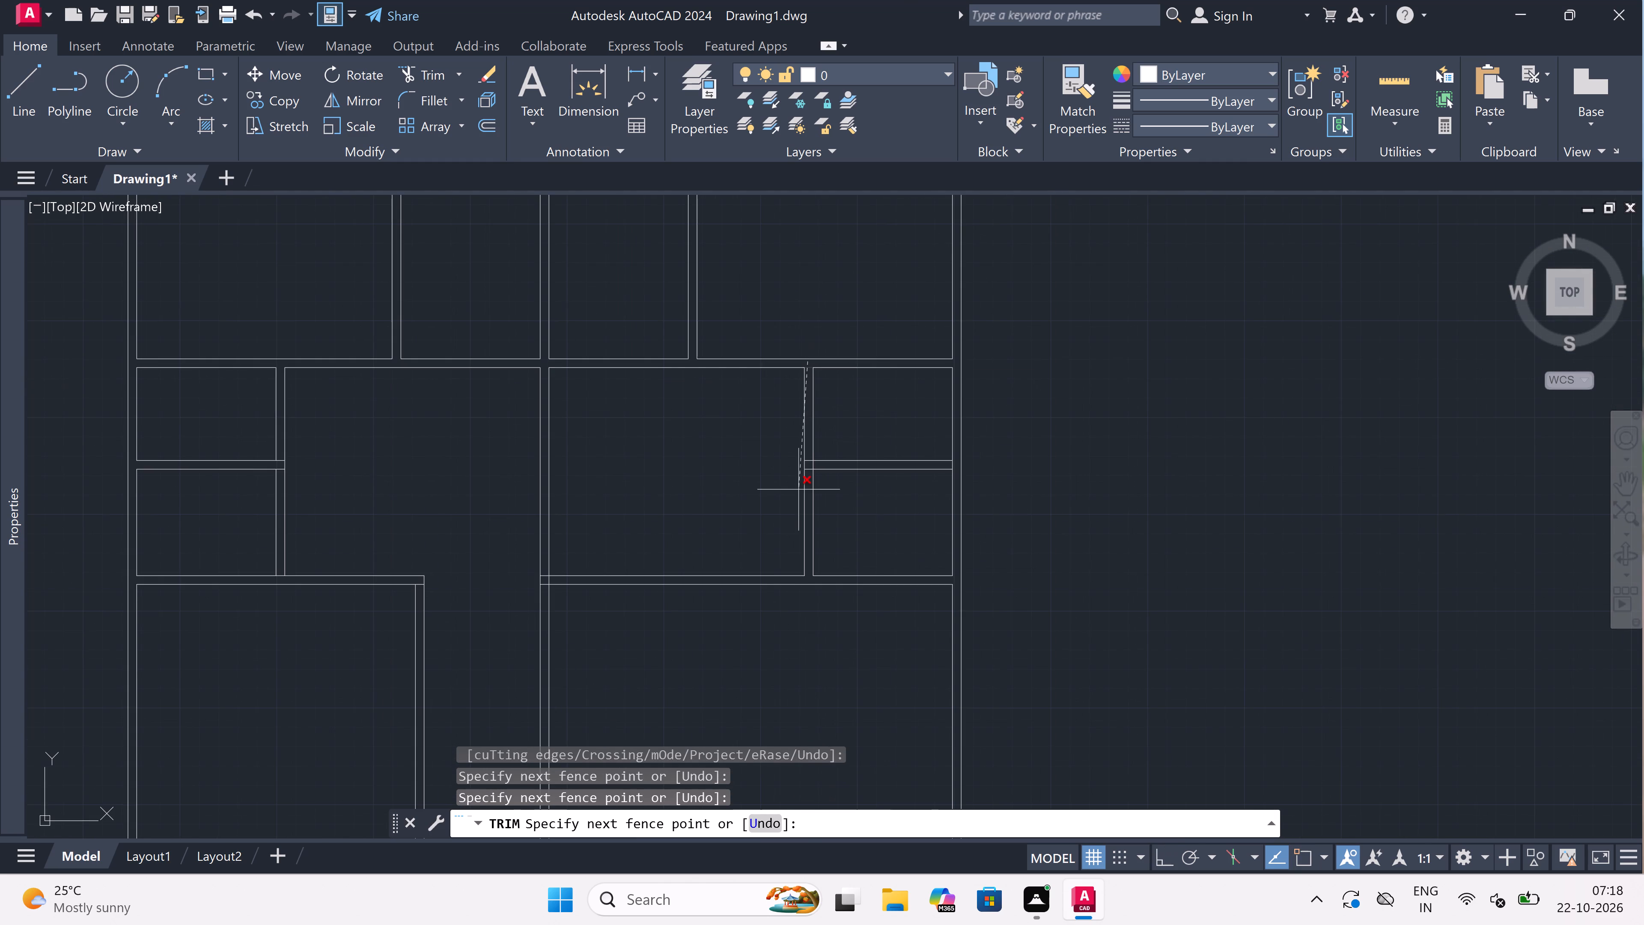
{"action": "scroll", "coordinate": [808, 480], "scroll_direction": "up", "scroll_amount": 4}
{"action": "left_click", "coordinate": [808, 478]}
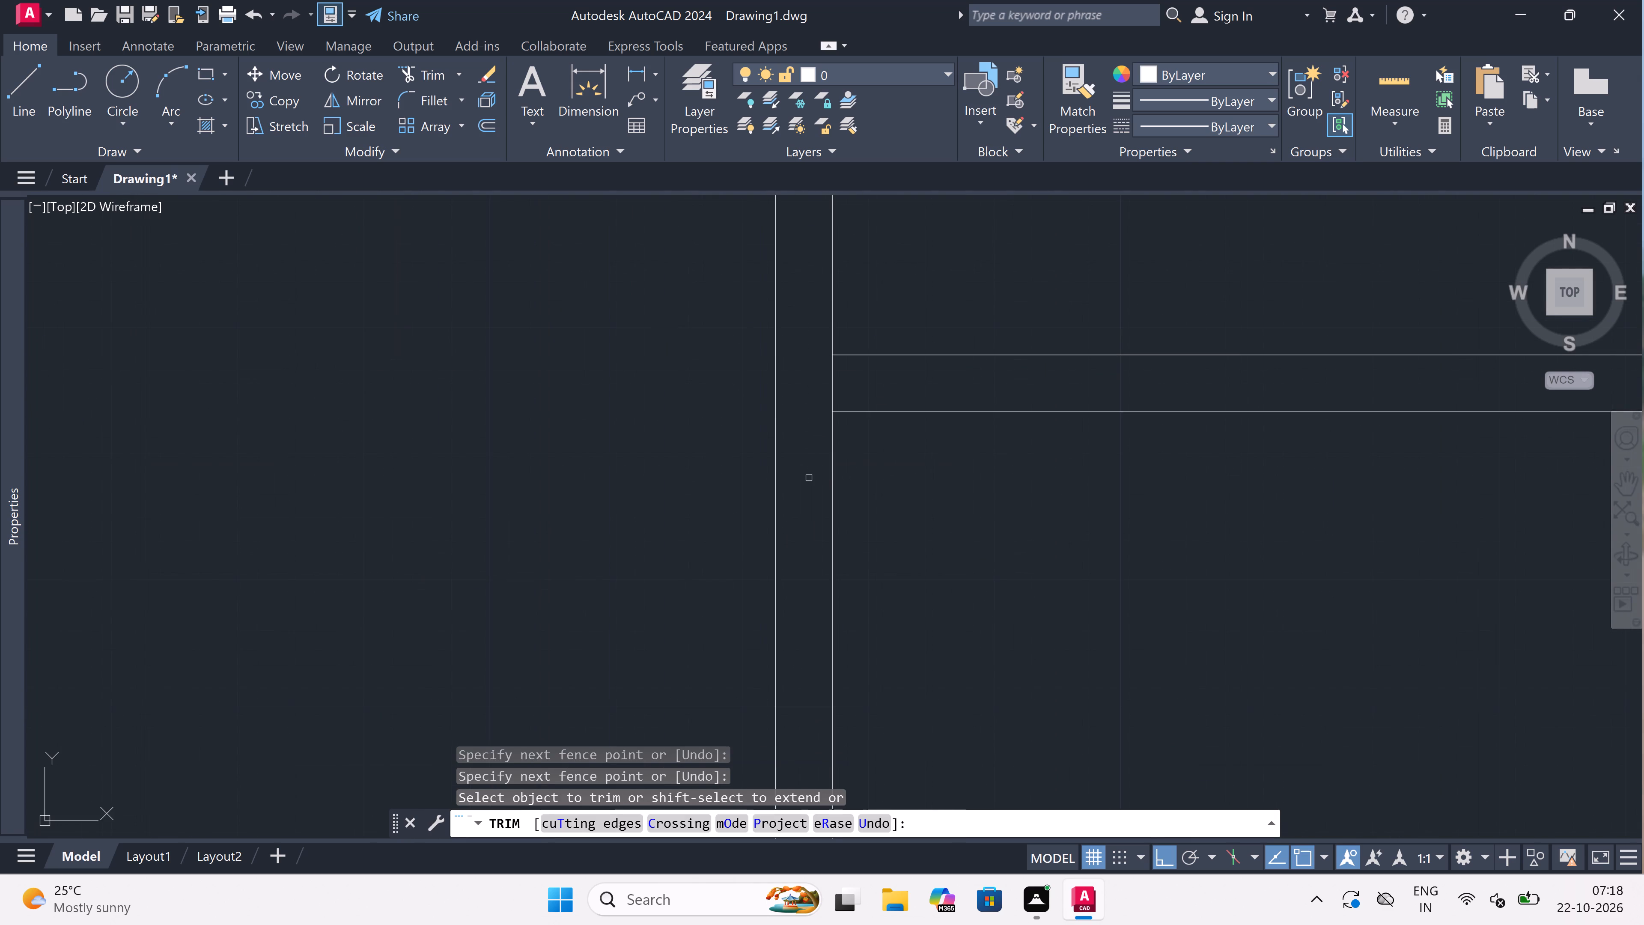
Trim the lines closing both ends of the wall between the two small right rooms, at the outer wall and the partition.
{"action": "scroll", "coordinate": [809, 478], "scroll_direction": "down", "scroll_amount": 3}
{"action": "scroll", "coordinate": [824, 444], "scroll_direction": "up", "scroll_amount": 3}
{"action": "scroll", "coordinate": [843, 455], "scroll_direction": "down", "scroll_amount": 3}
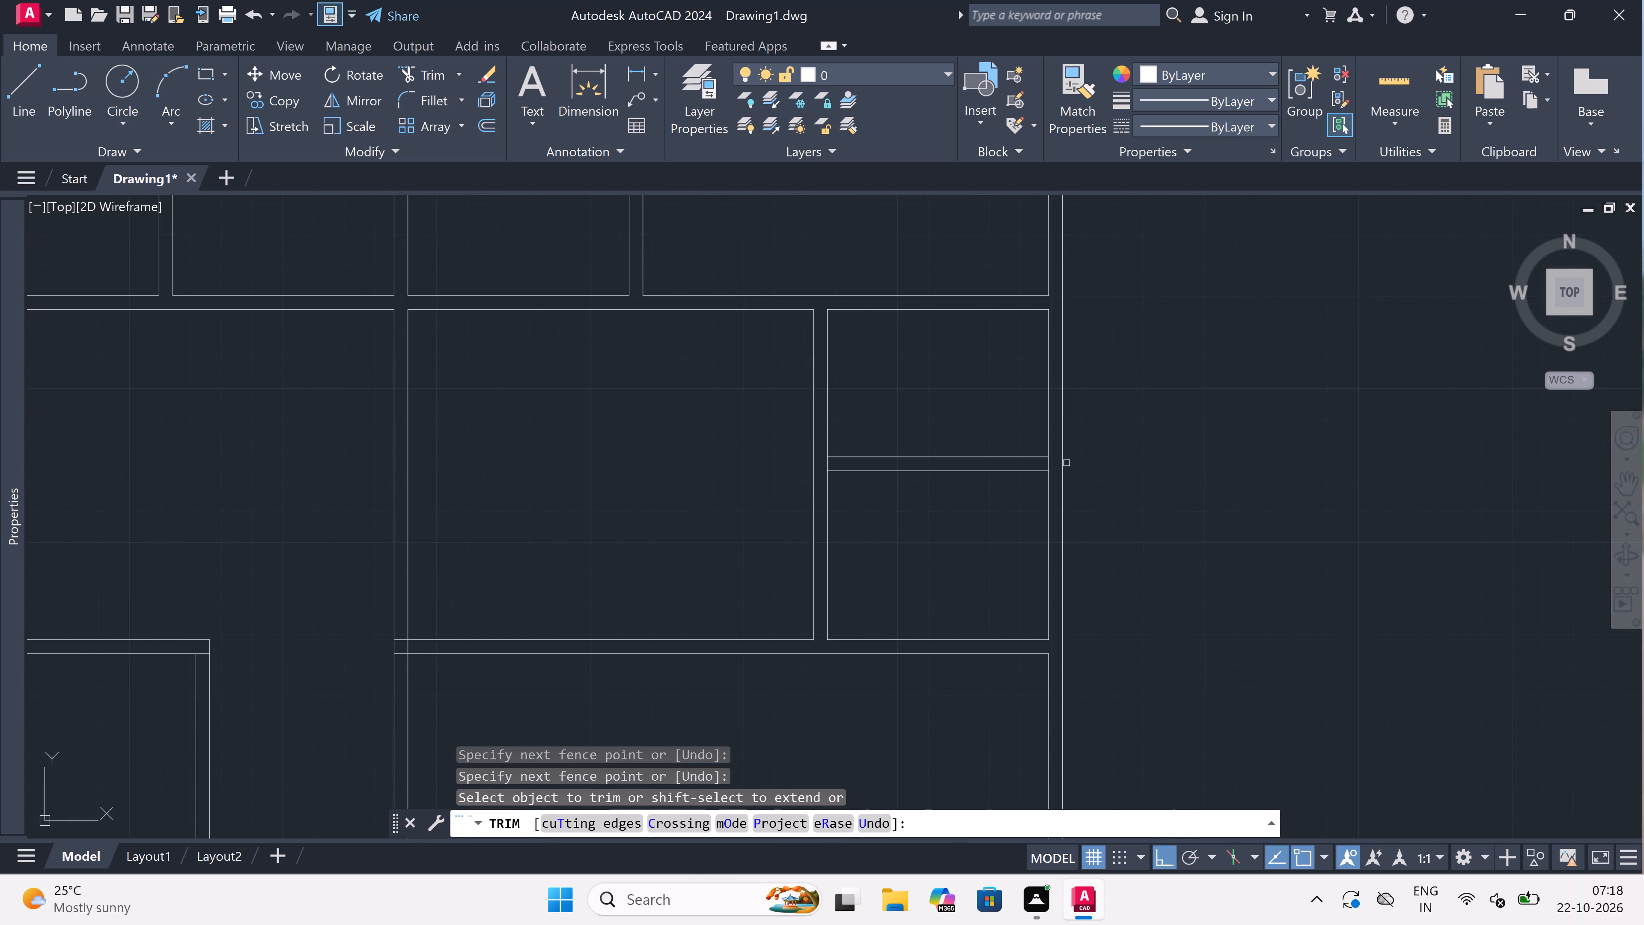
{"action": "scroll", "coordinate": [1039, 471], "scroll_direction": "up", "scroll_amount": 2}
{"action": "scroll", "coordinate": [1082, 454], "scroll_direction": "up", "scroll_amount": 1}
{"action": "left_click", "coordinate": [1083, 453]}
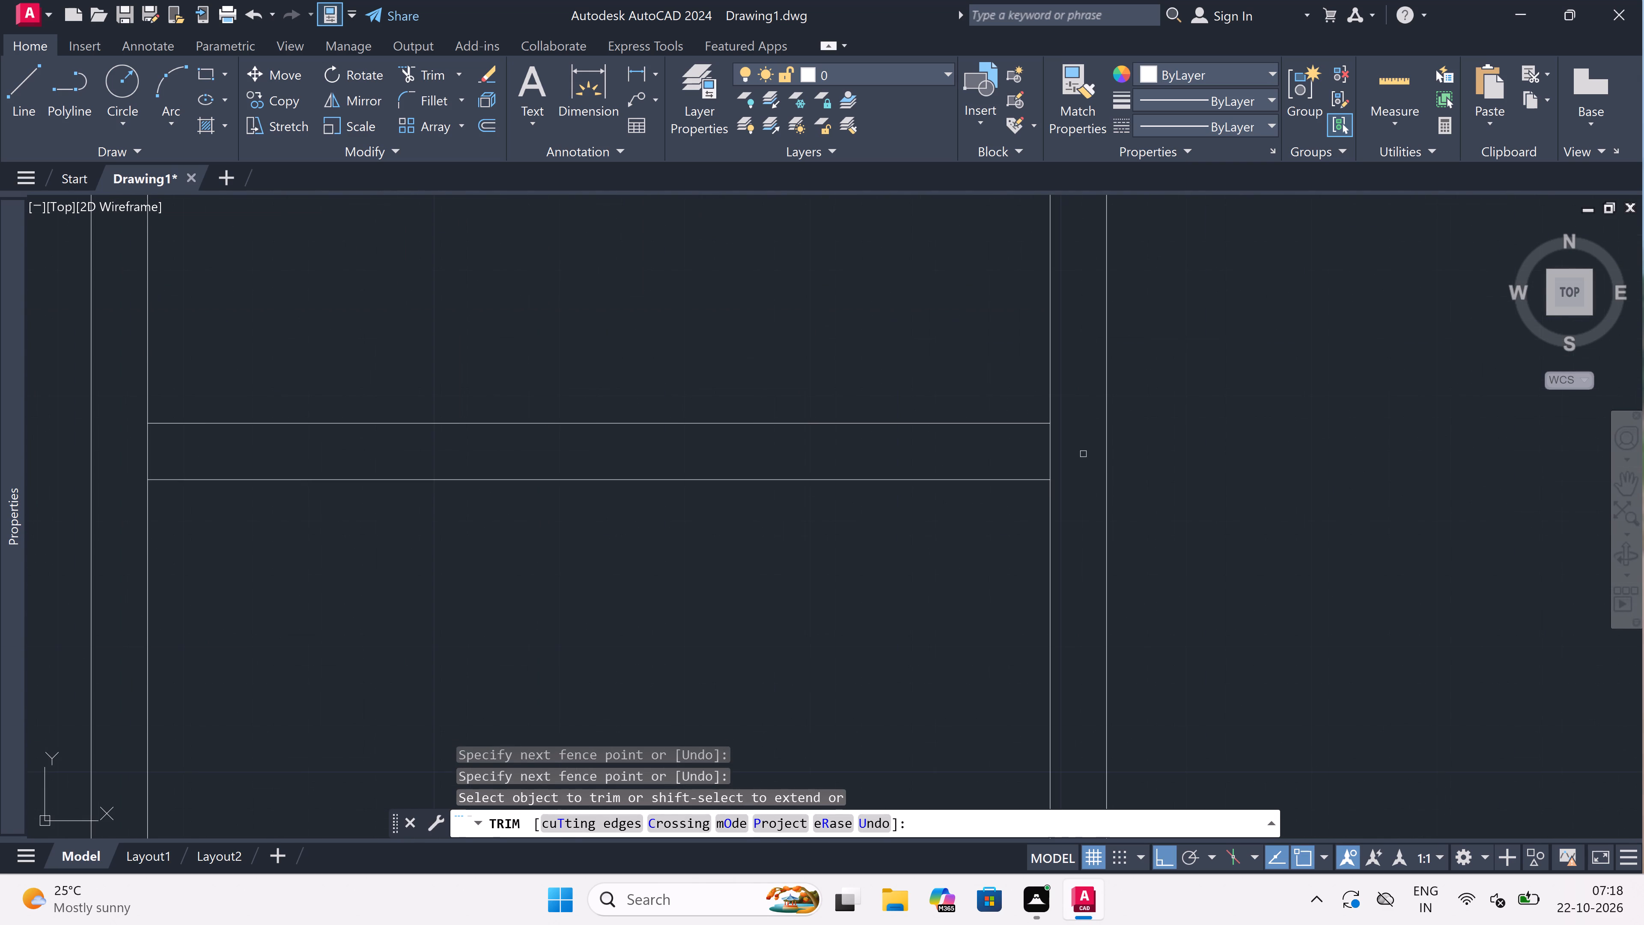
{"action": "scroll", "coordinate": [783, 436], "scroll_direction": "down", "scroll_amount": 2}
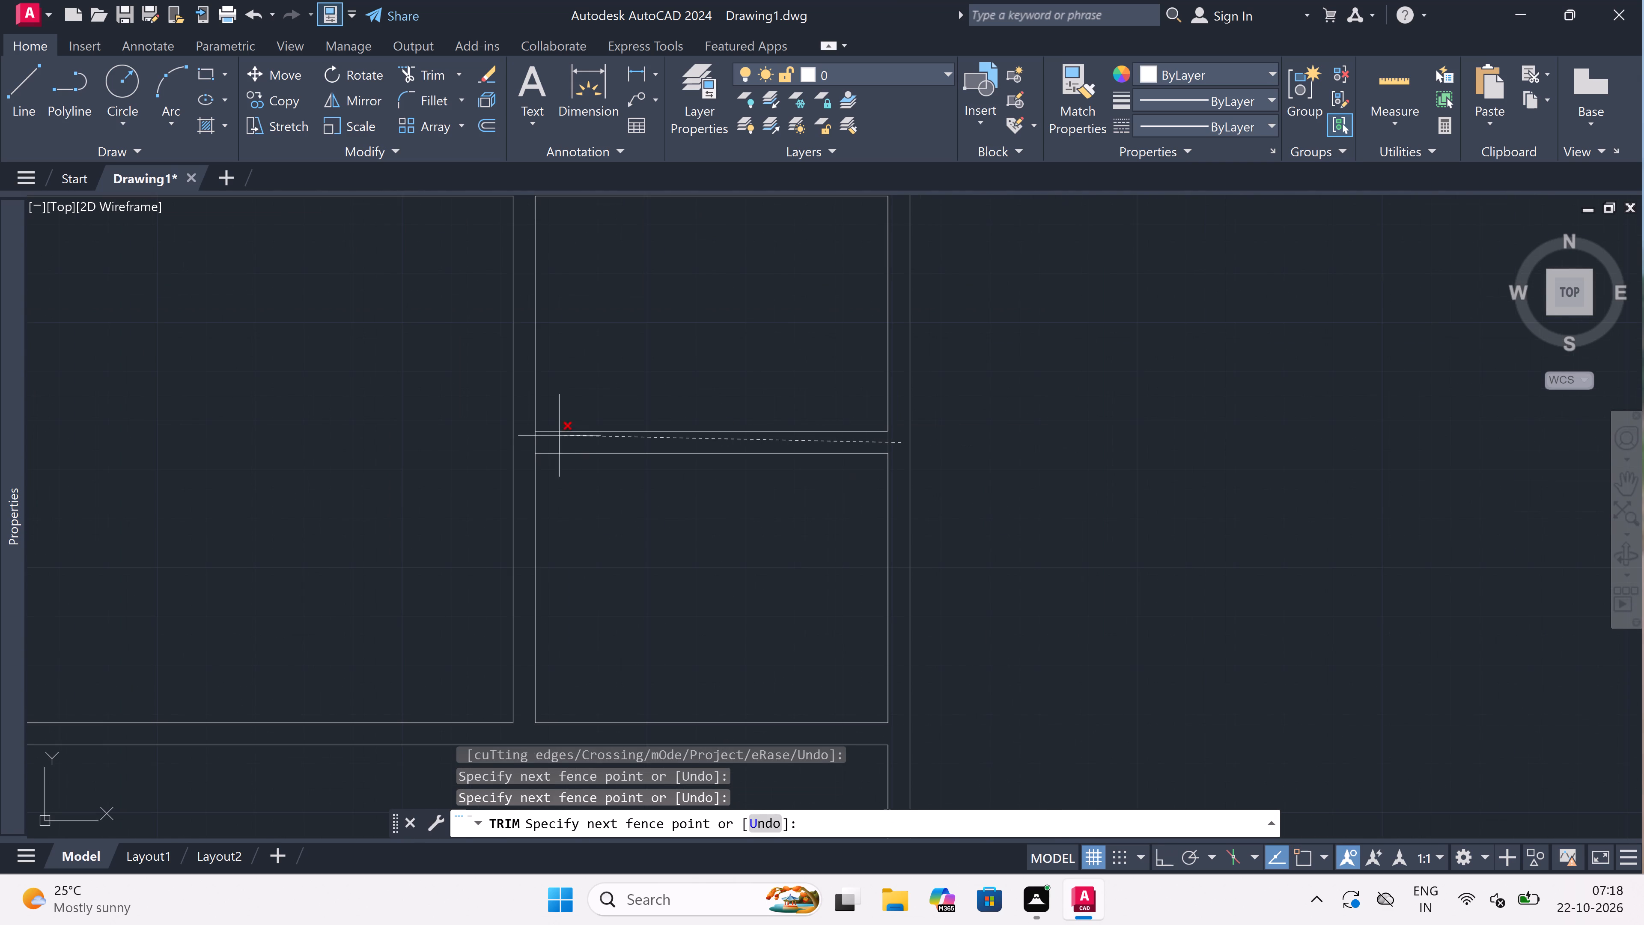
{"action": "left_click", "coordinate": [525, 440]}
{"action": "scroll", "coordinate": [737, 453], "scroll_direction": "down", "scroll_amount": 4}
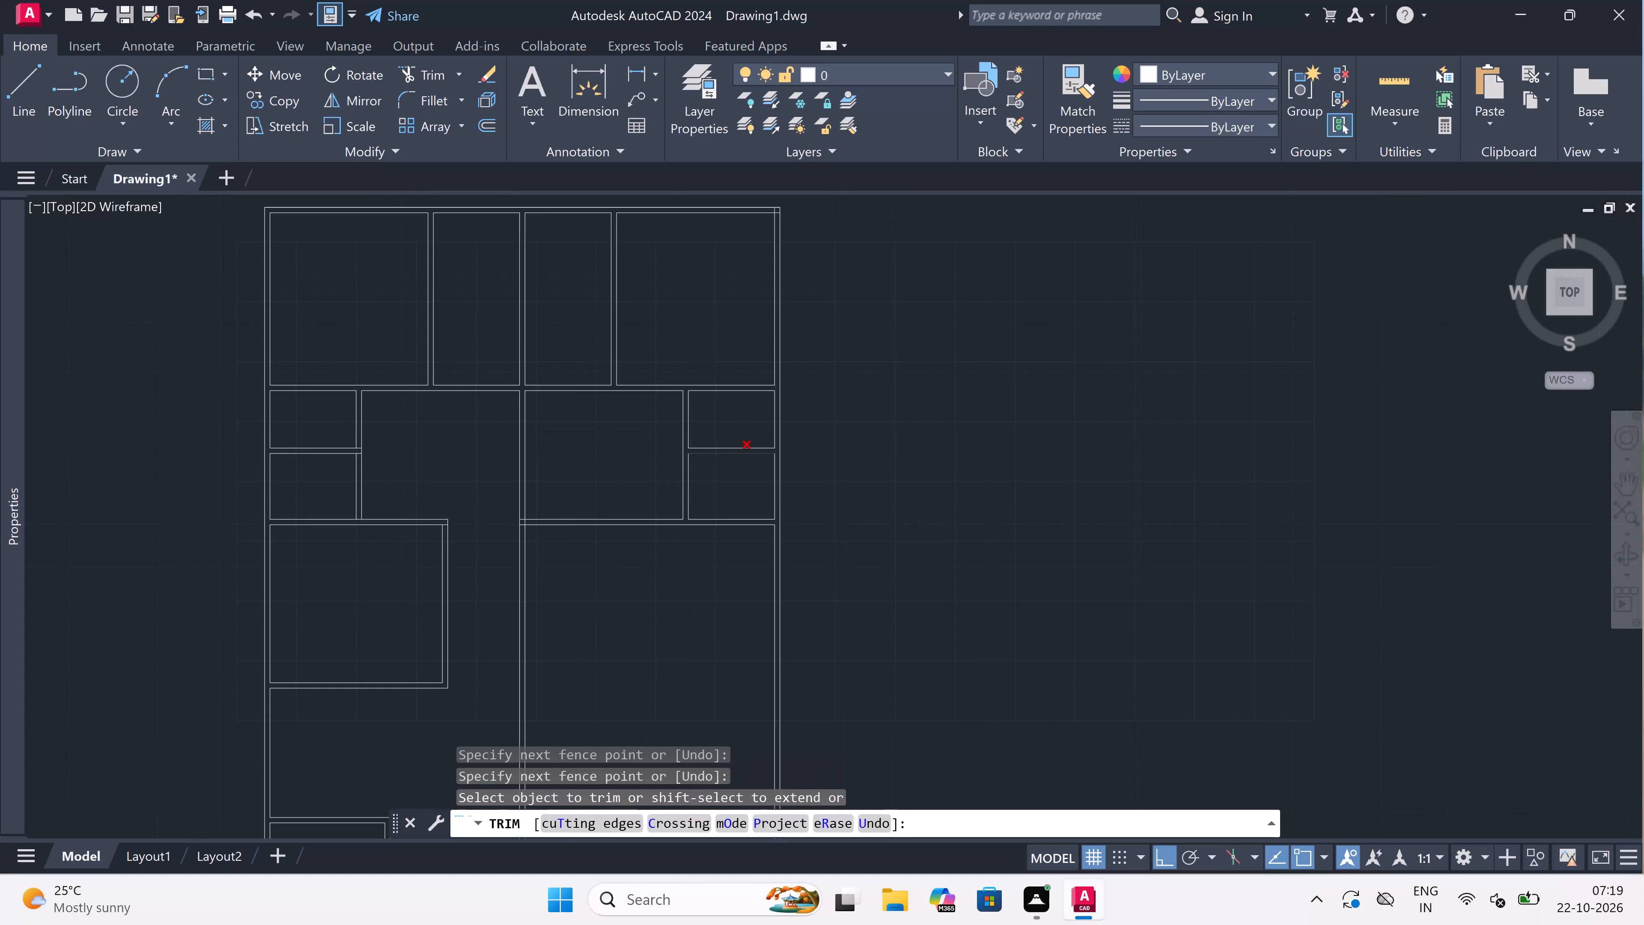
Offset the inner line of the right outer wall 12' inward, below the two small right rooms.
{"action": "scroll", "coordinate": [738, 454], "scroll_direction": "down", "scroll_amount": 2}
{"action": "scroll", "coordinate": [694, 477], "scroll_direction": "up", "scroll_amount": 3}
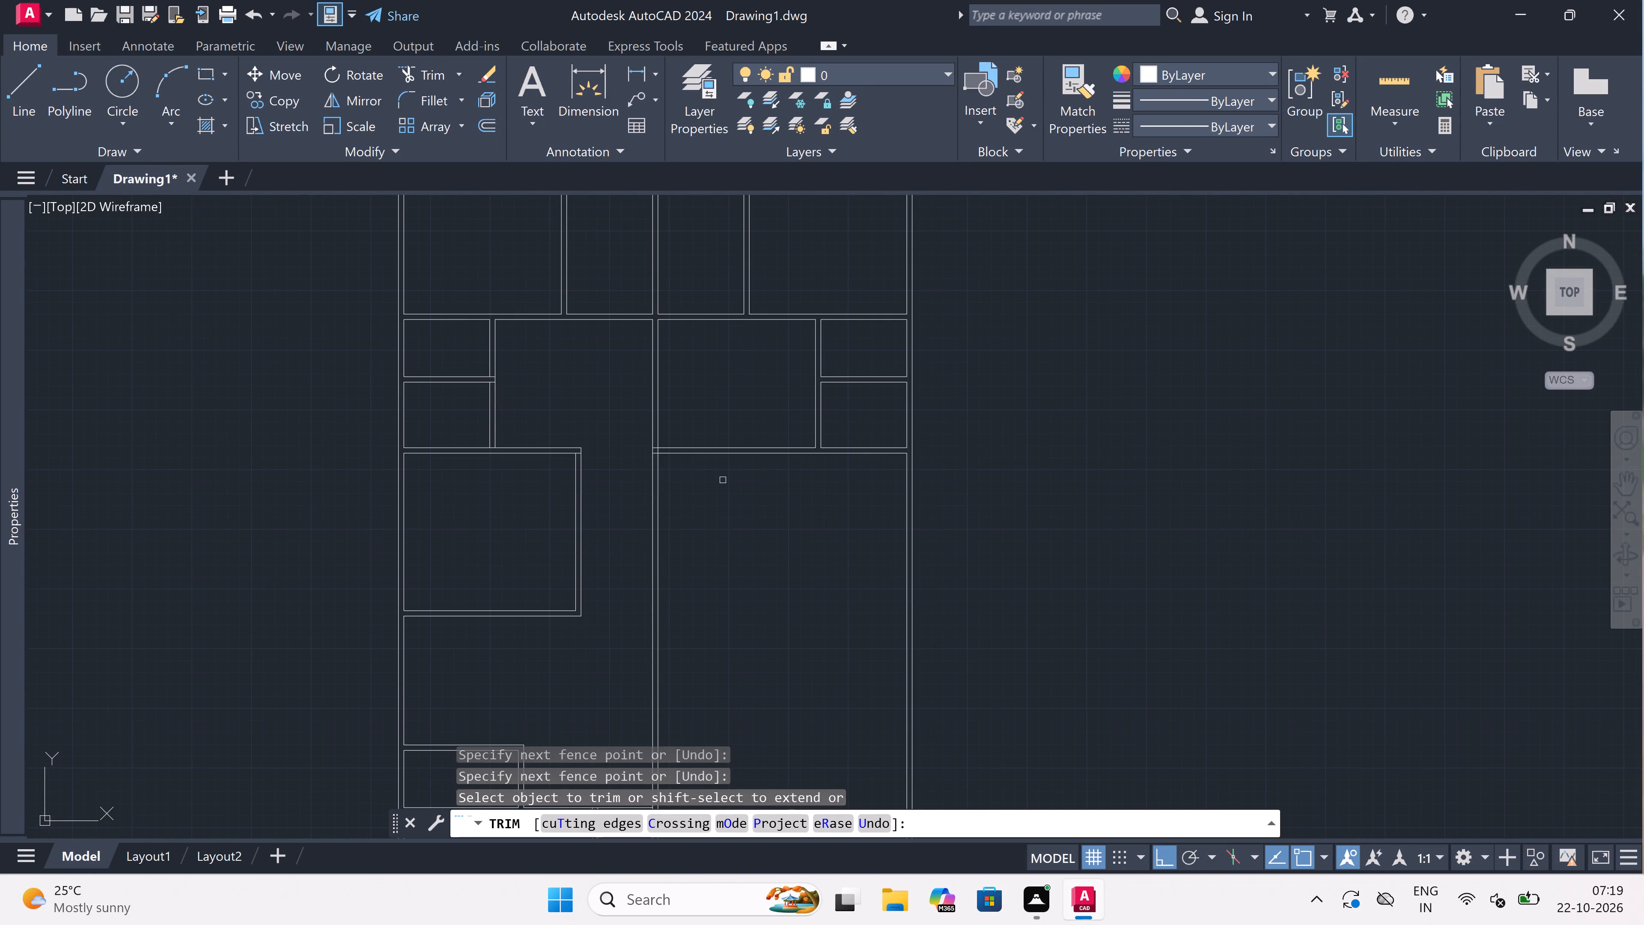
{"action": "key", "text": "Escape"}
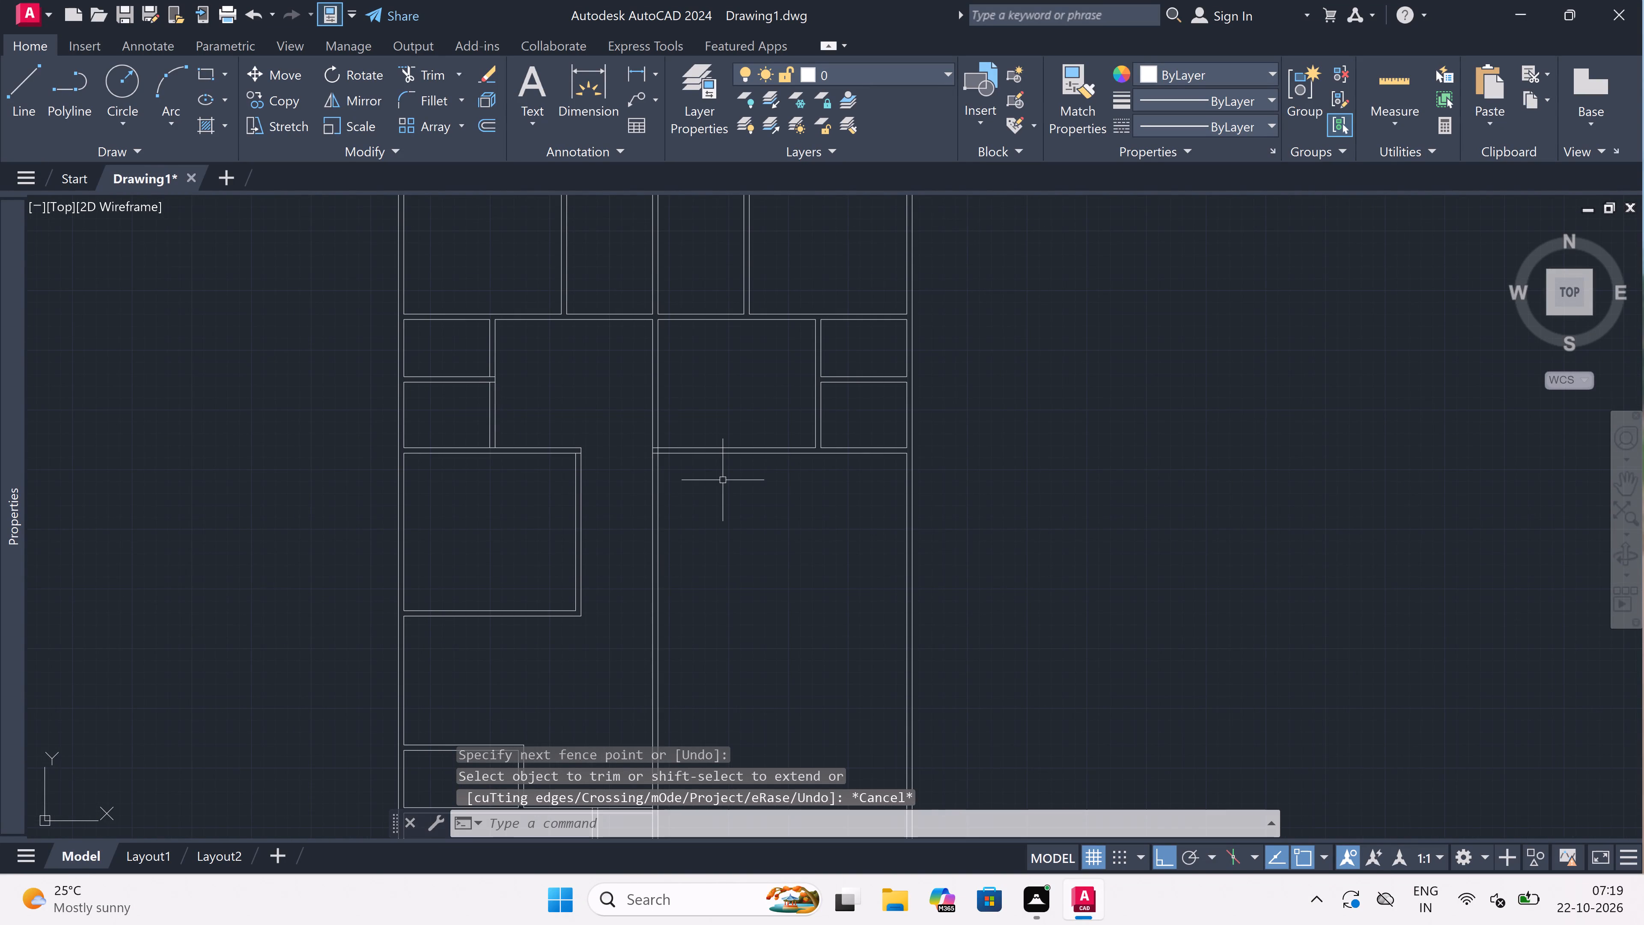
{"action": "key", "text": "o"}
{"action": "key", "text": "space"}
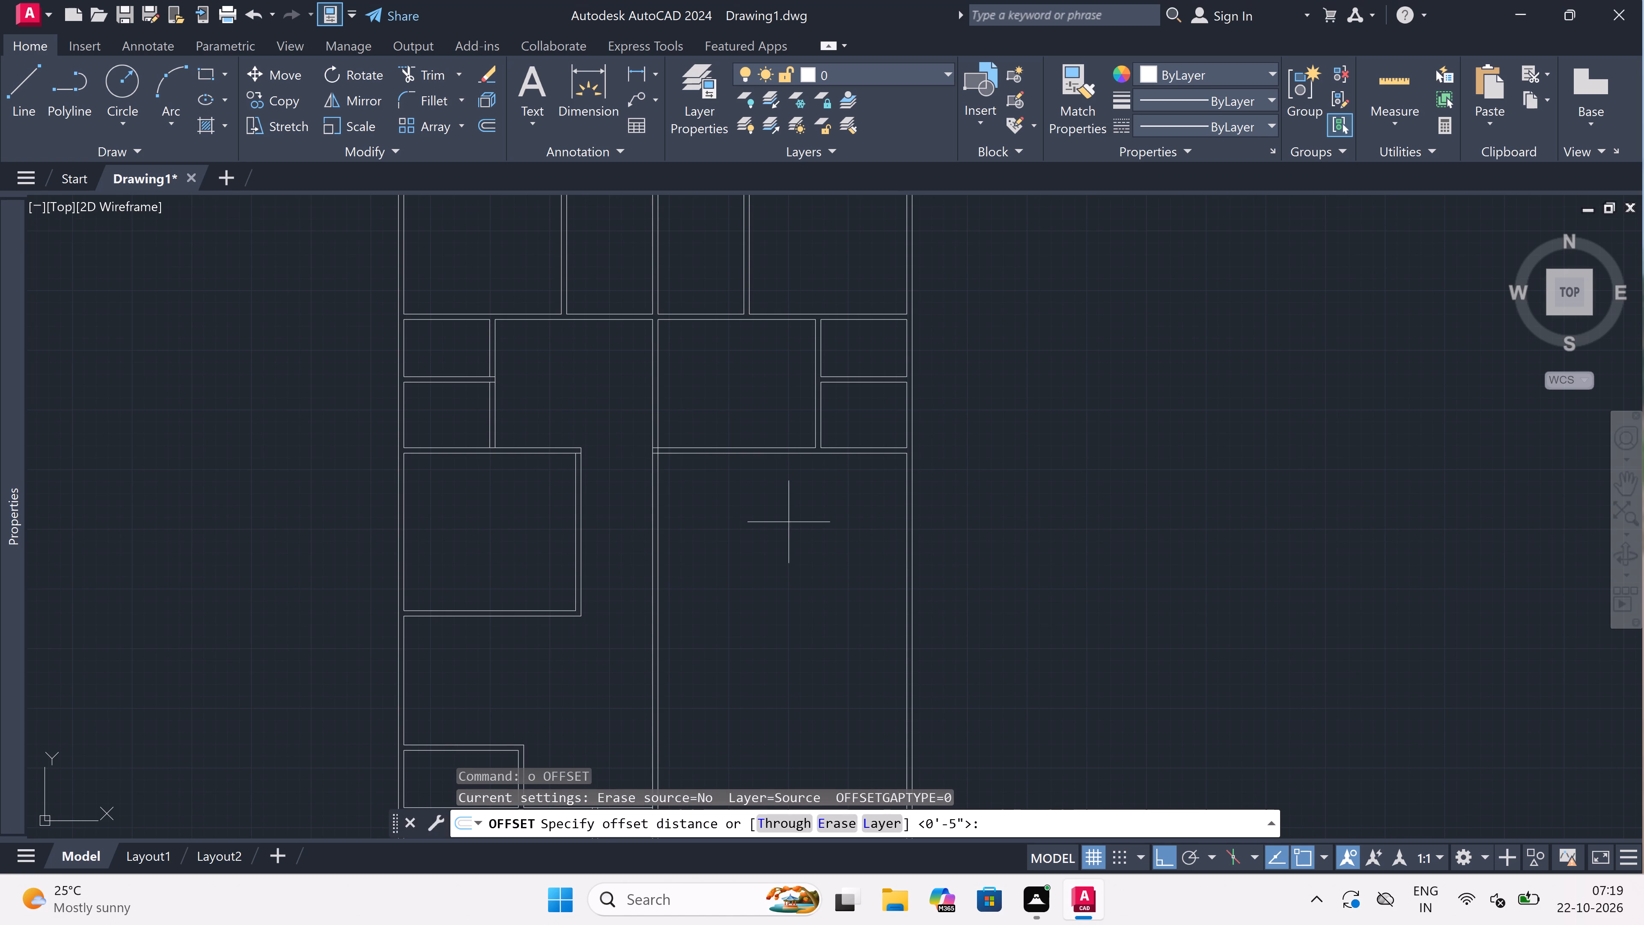
{"action": "scroll", "coordinate": [850, 522], "scroll_direction": "up", "scroll_amount": 1}
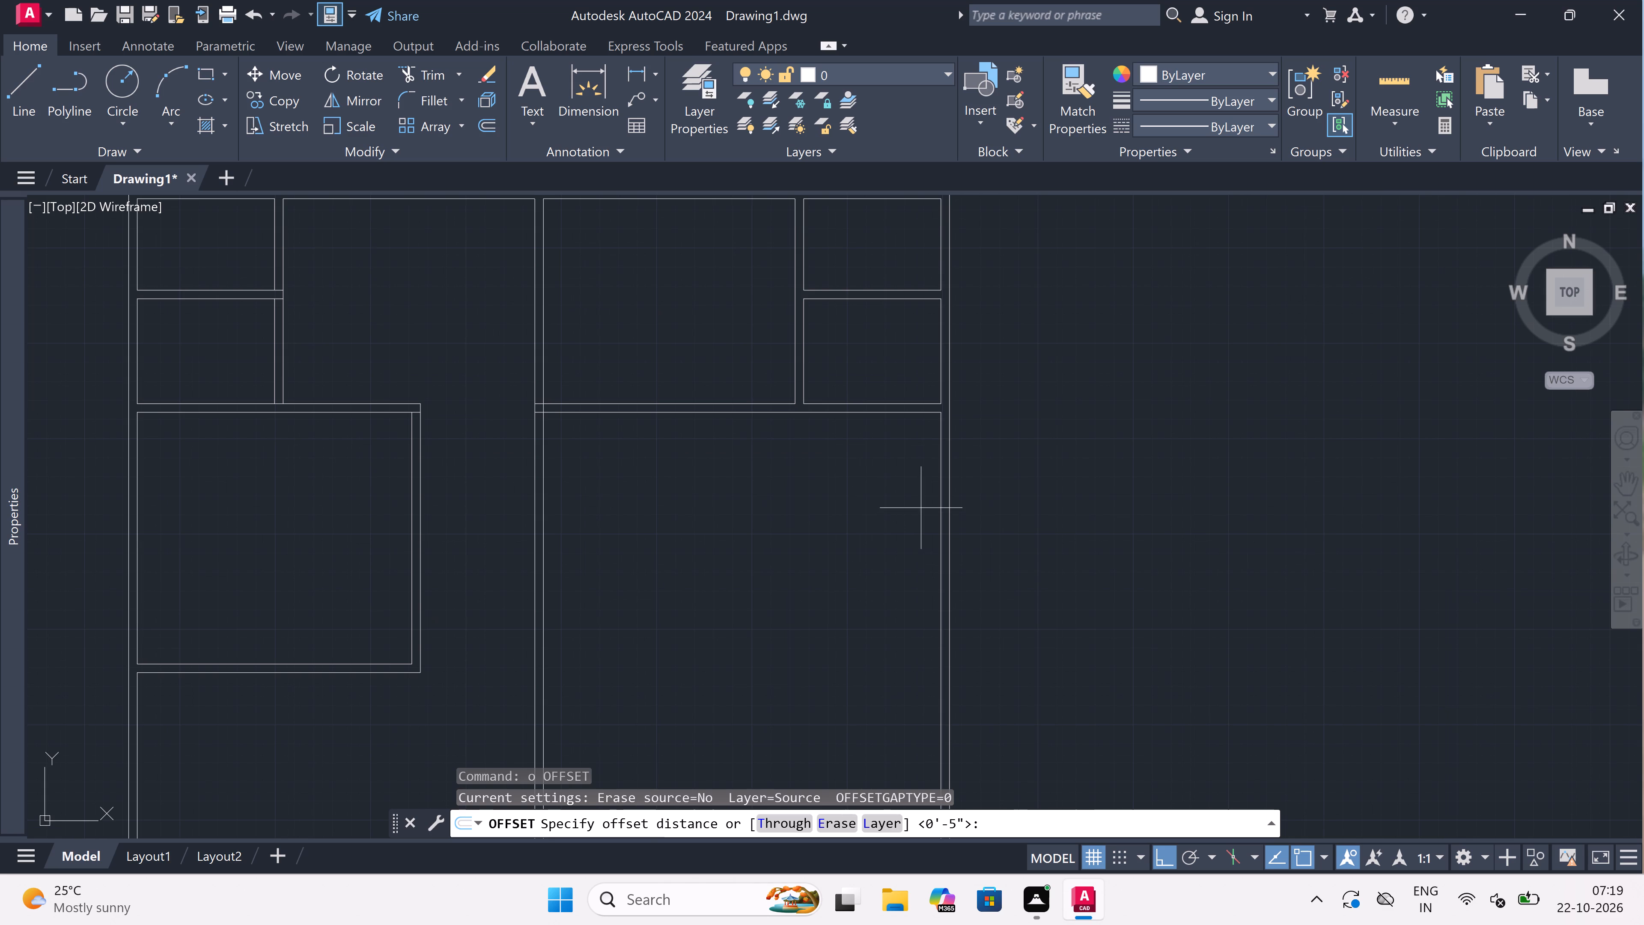
{"action": "left_click", "coordinate": [934, 521]}
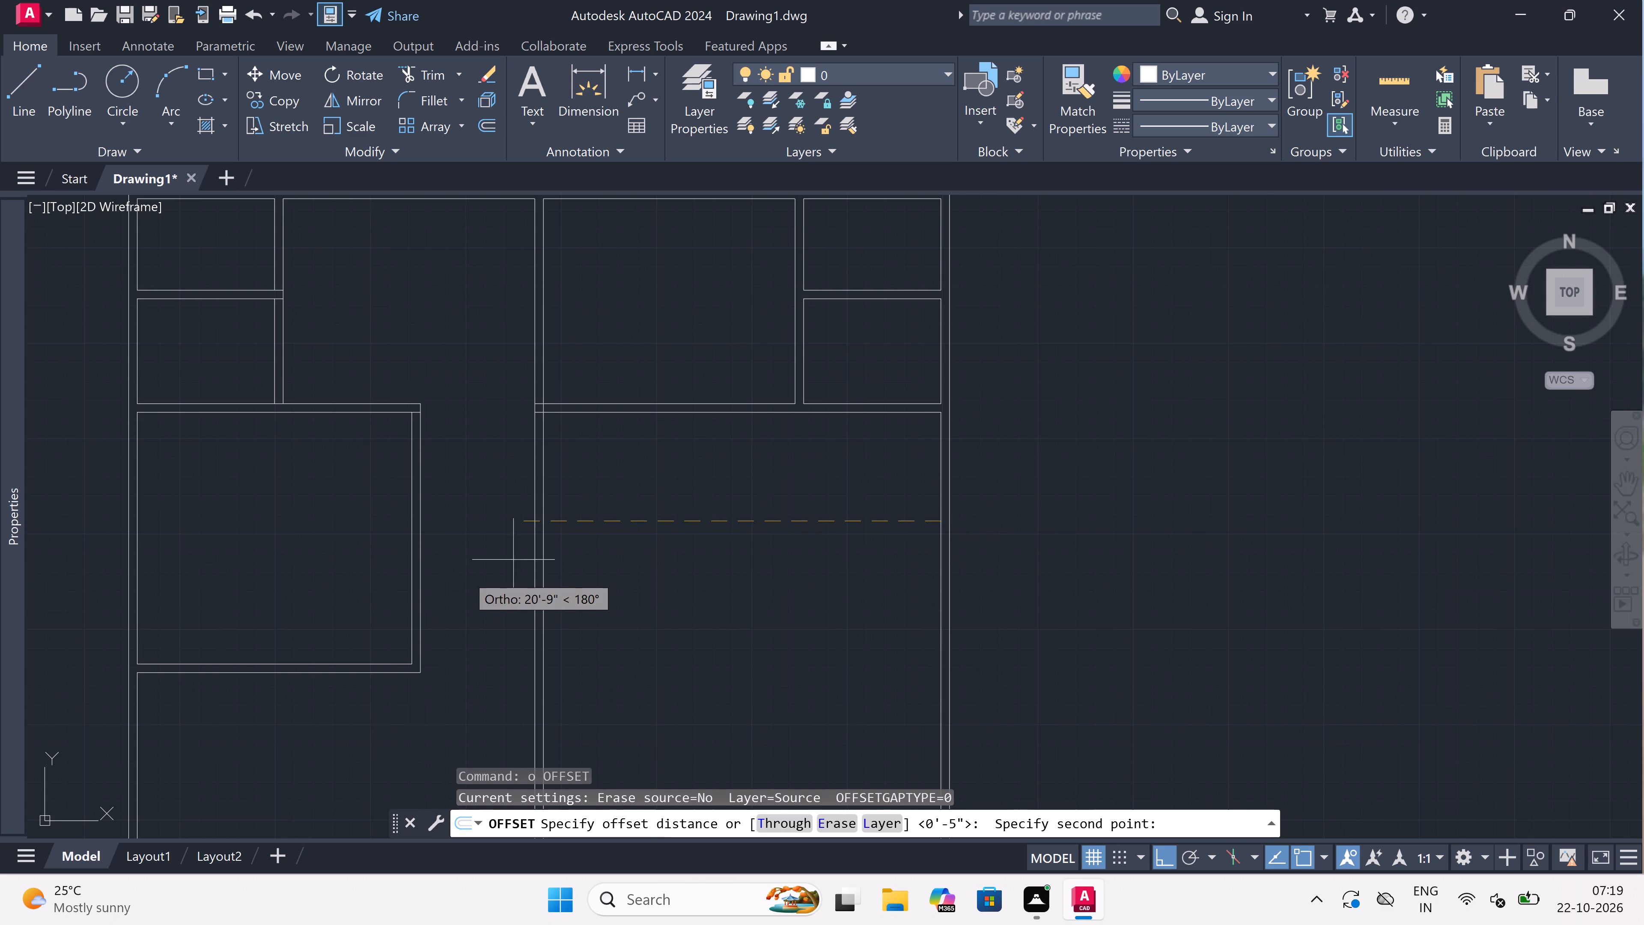
{"action": "type", "text": "12'"}
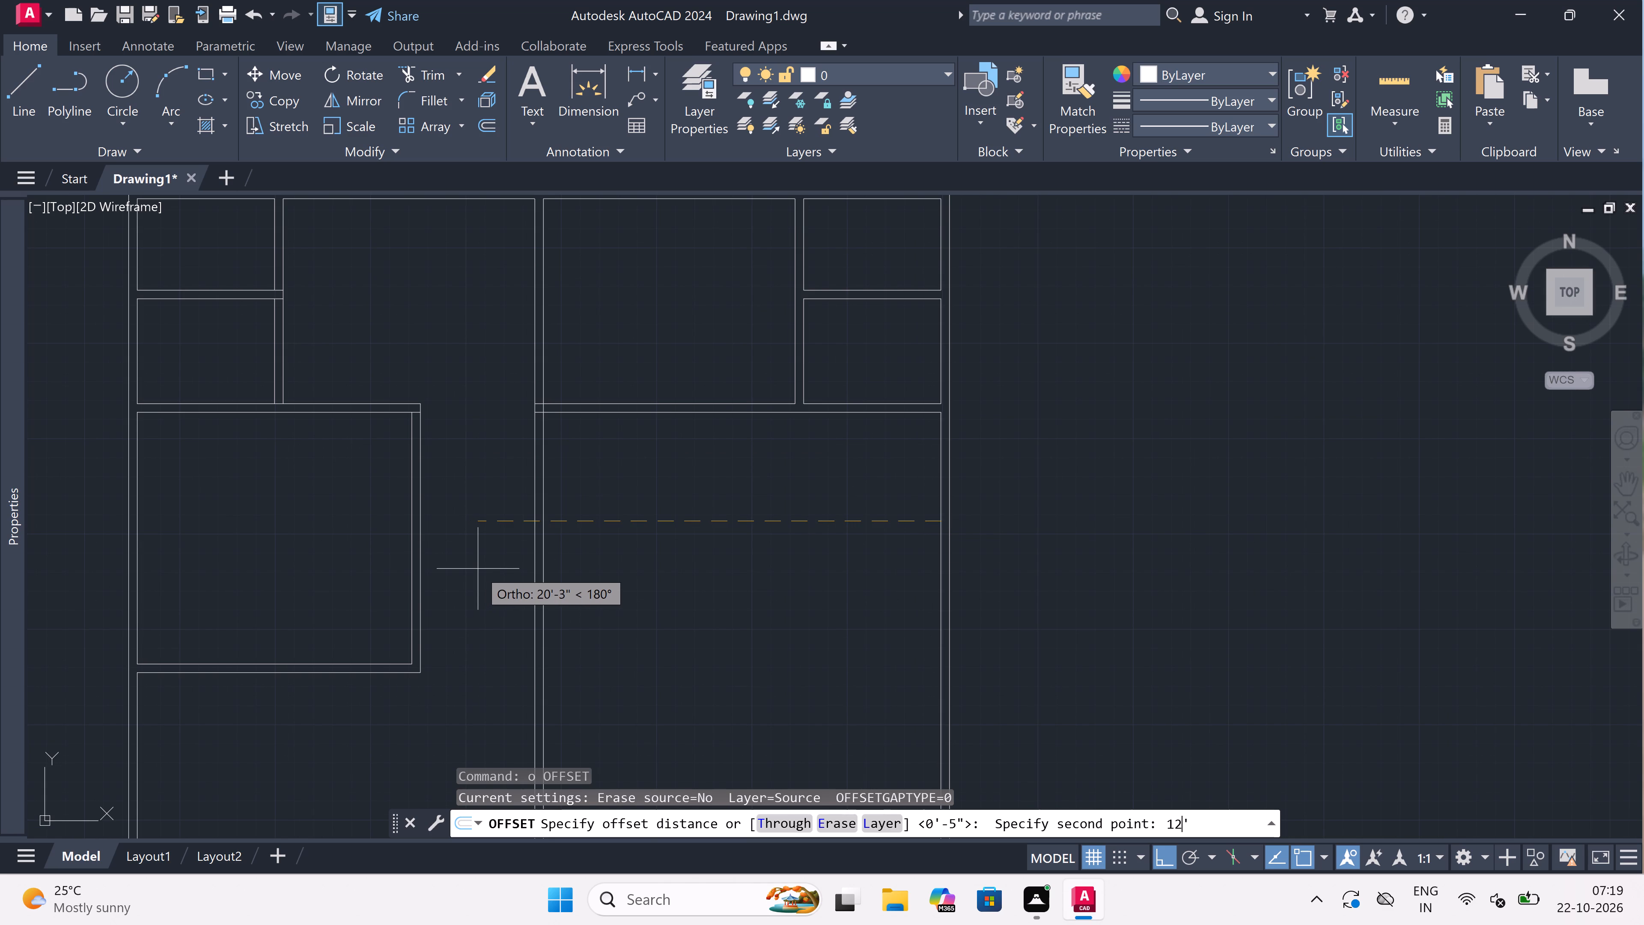
{"action": "key", "text": "space"}
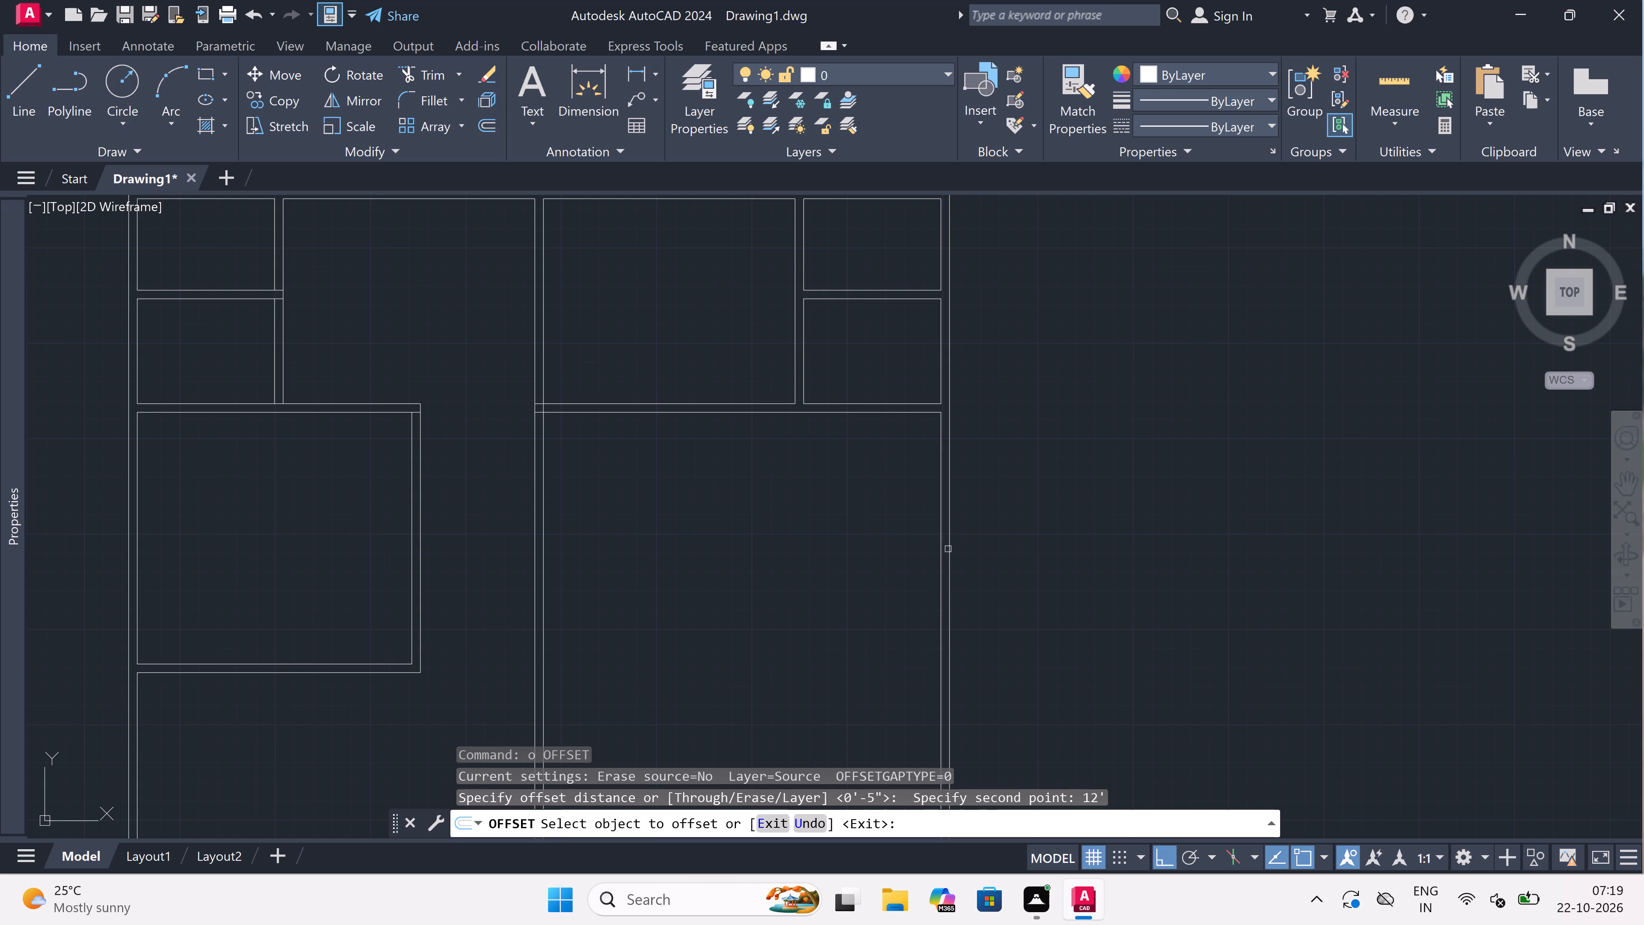
{"action": "left_click", "coordinate": [932, 552]}
{"action": "left_click", "coordinate": [765, 574]}
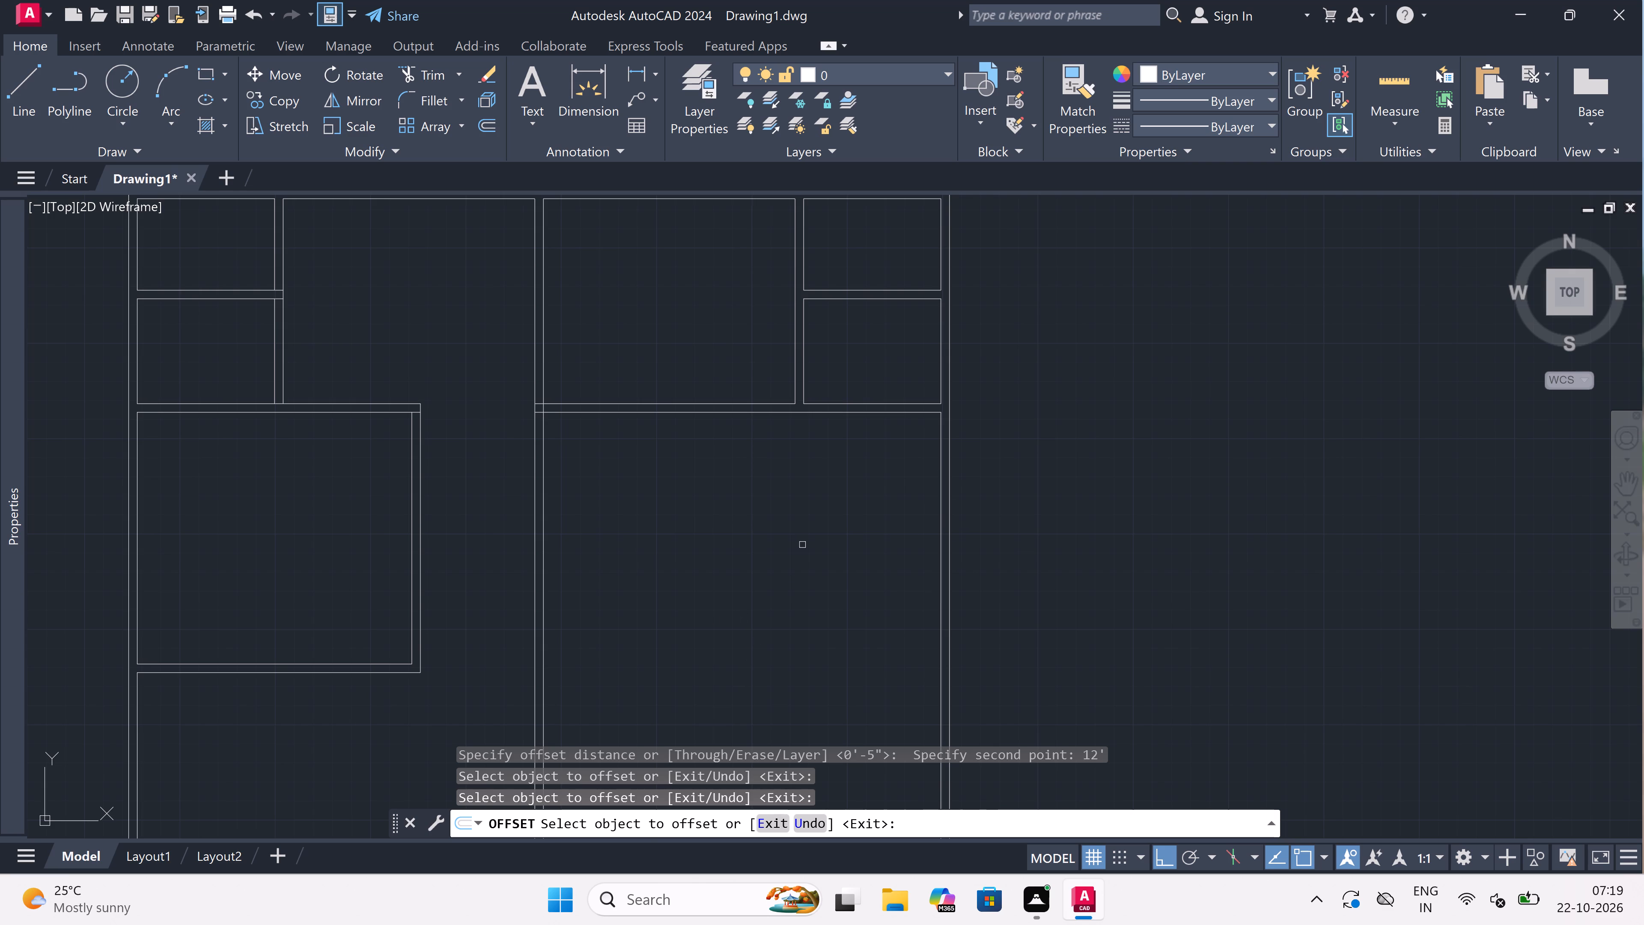
{"action": "left_click", "coordinate": [941, 442]}
{"action": "left_click", "coordinate": [759, 477]}
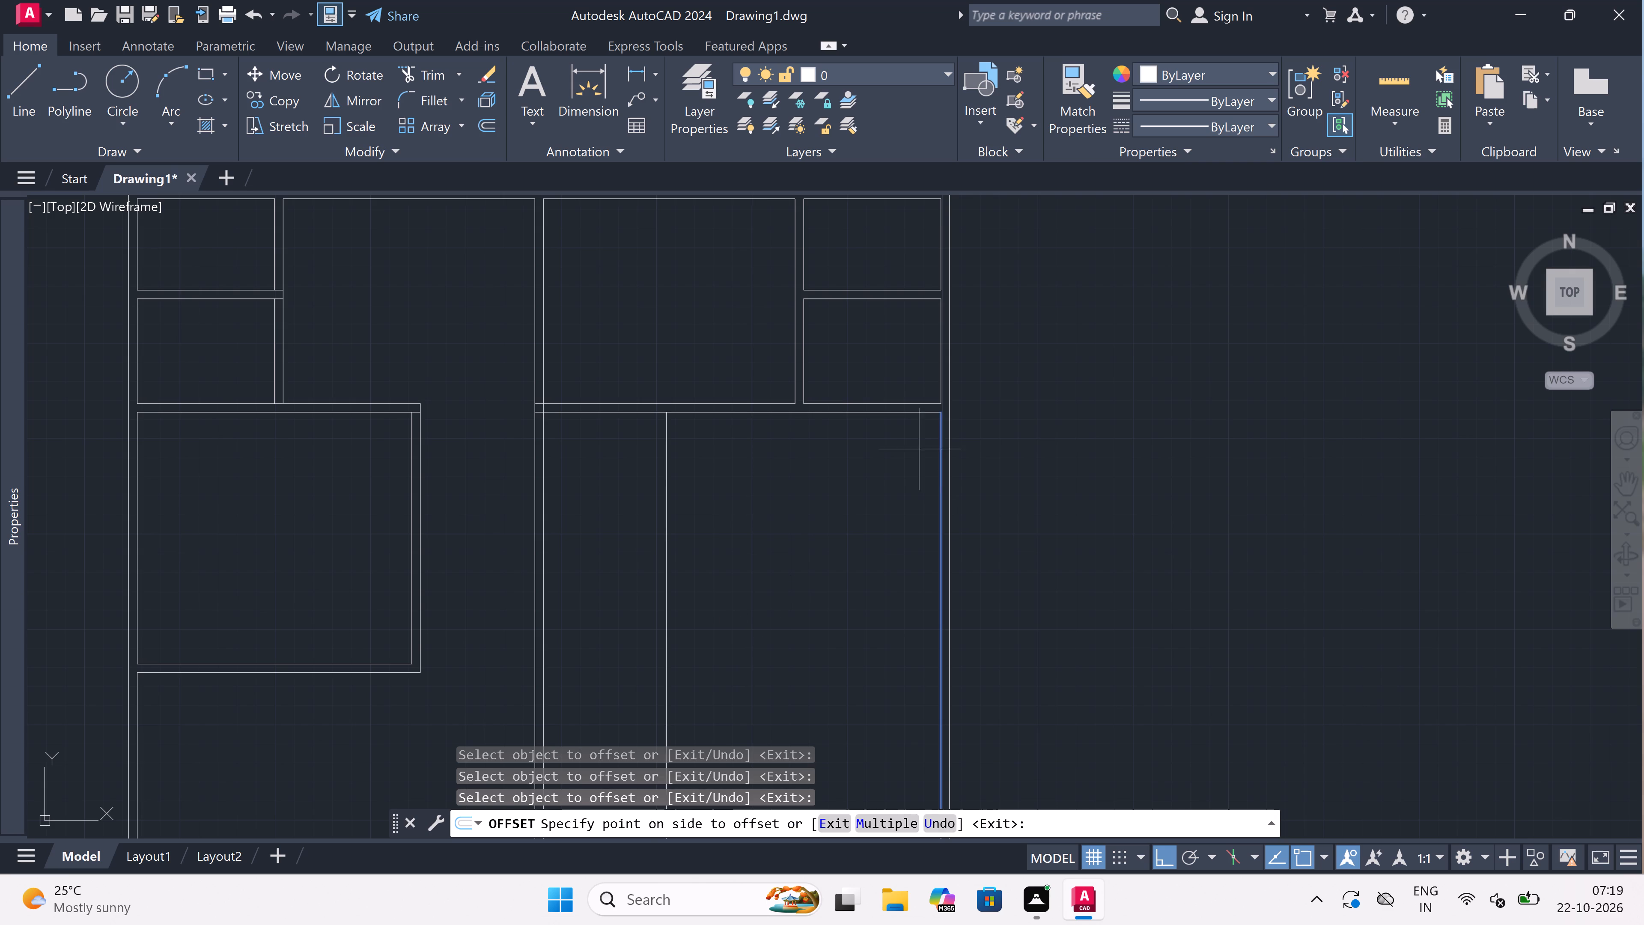
{"action": "key", "text": "Escape"}
Offset the new vertical line 4.5" toward the central wall to form the second face of the partition.
{"action": "key", "text": "space"}
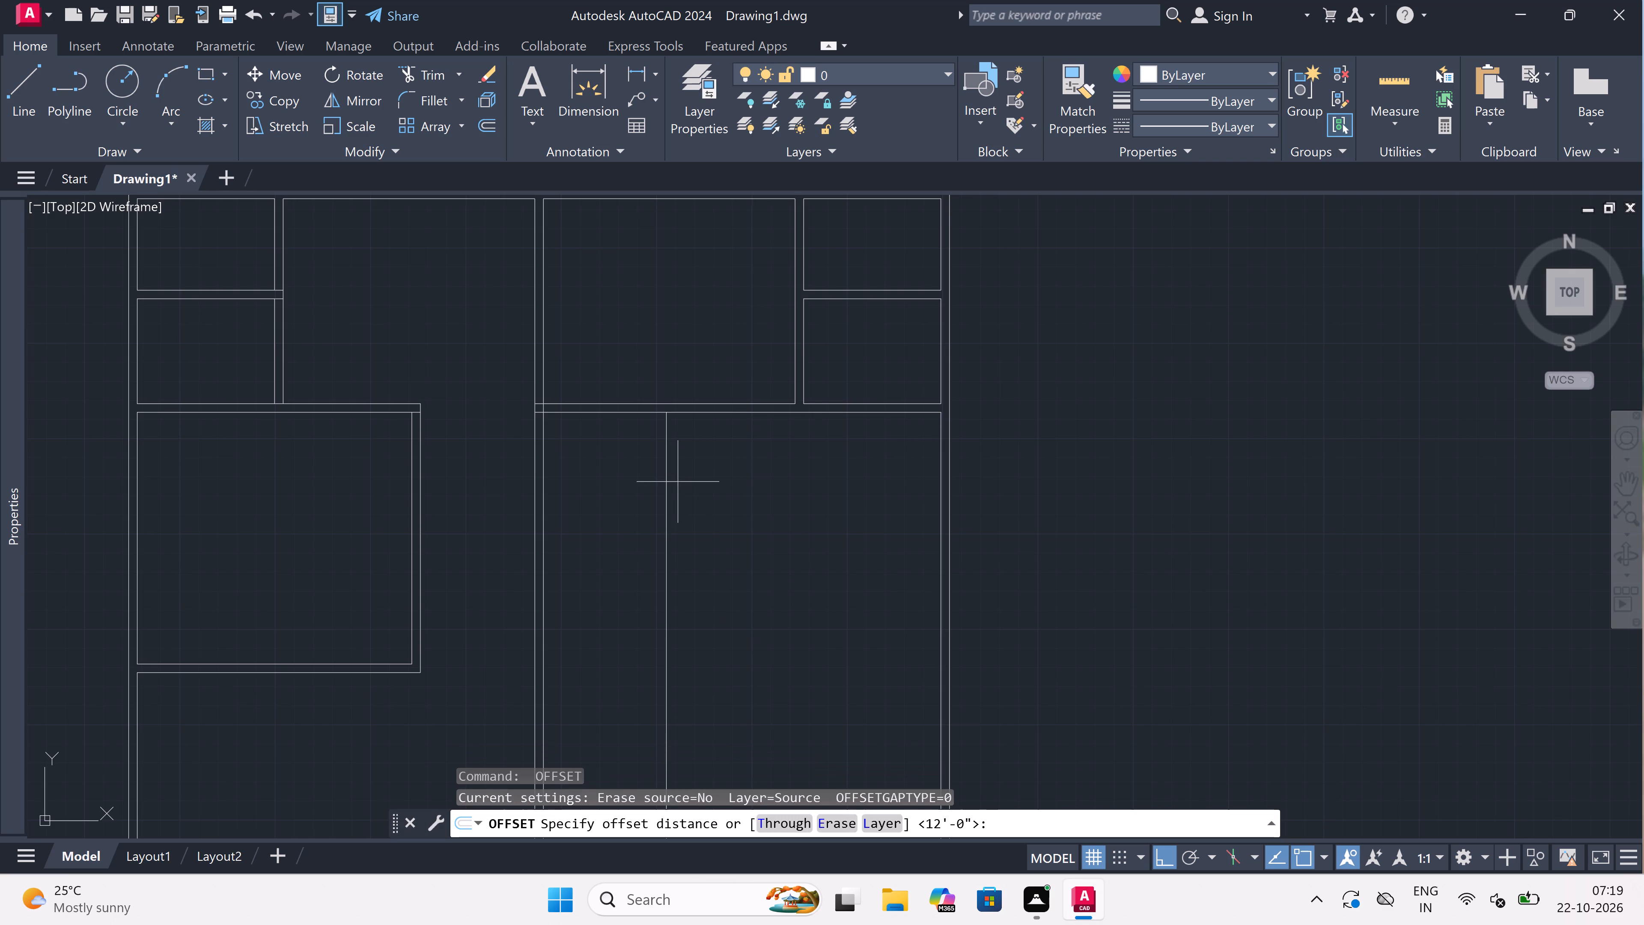
{"action": "left_click", "coordinate": [673, 484]}
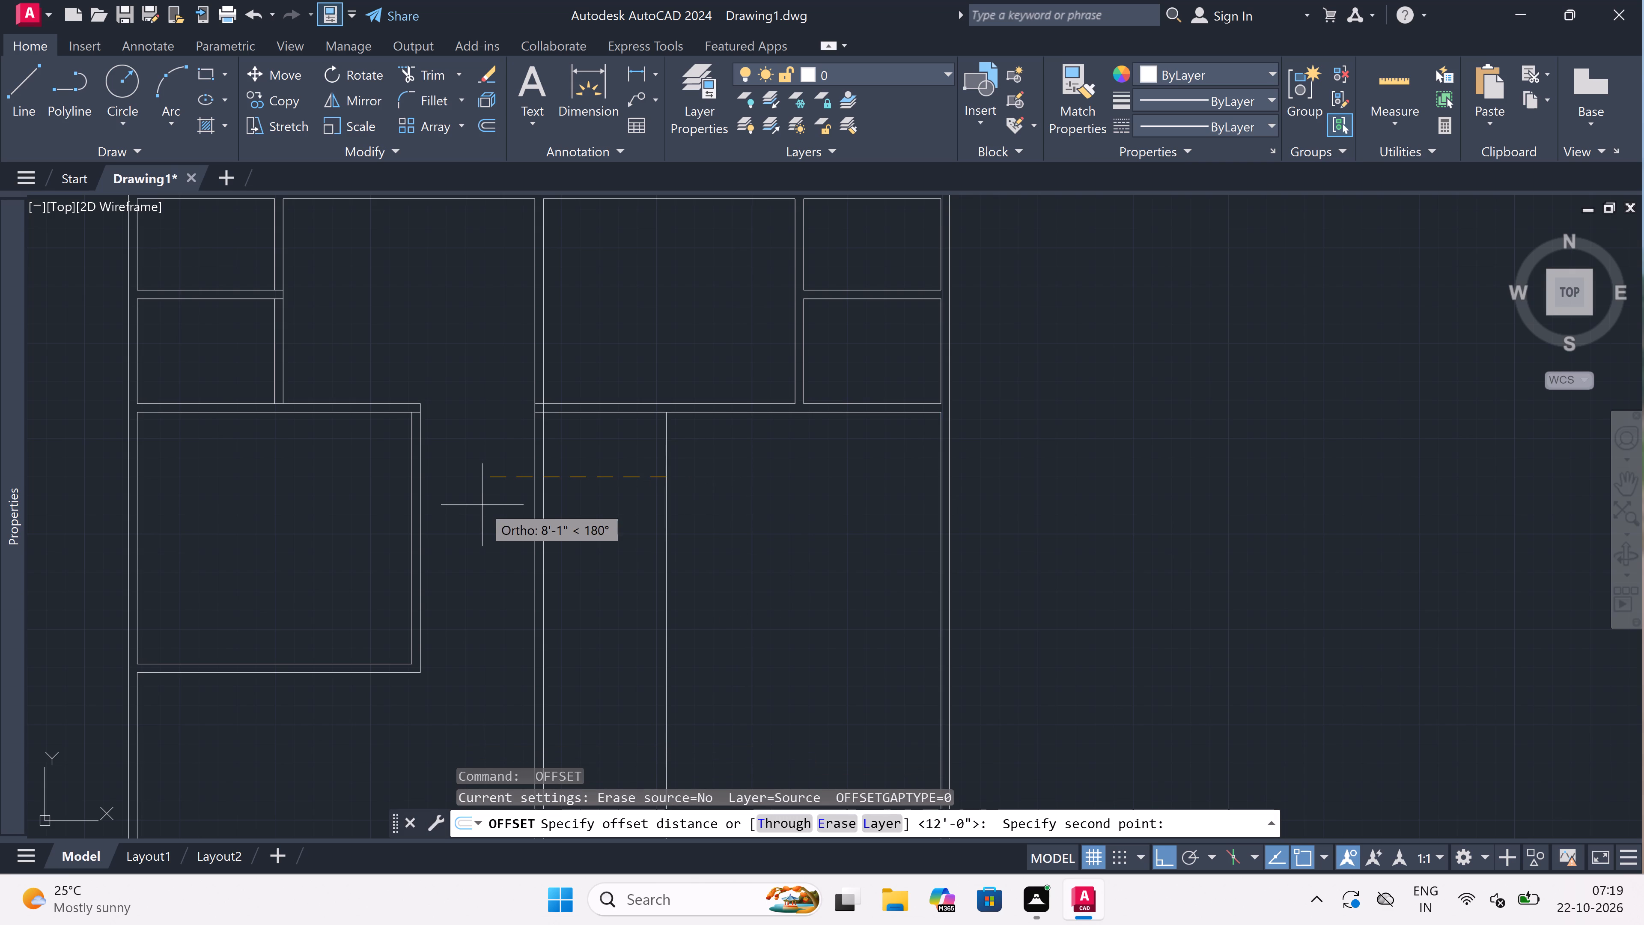
{"action": "type", "text": "4.5\""}
{"action": "key", "text": "space"}
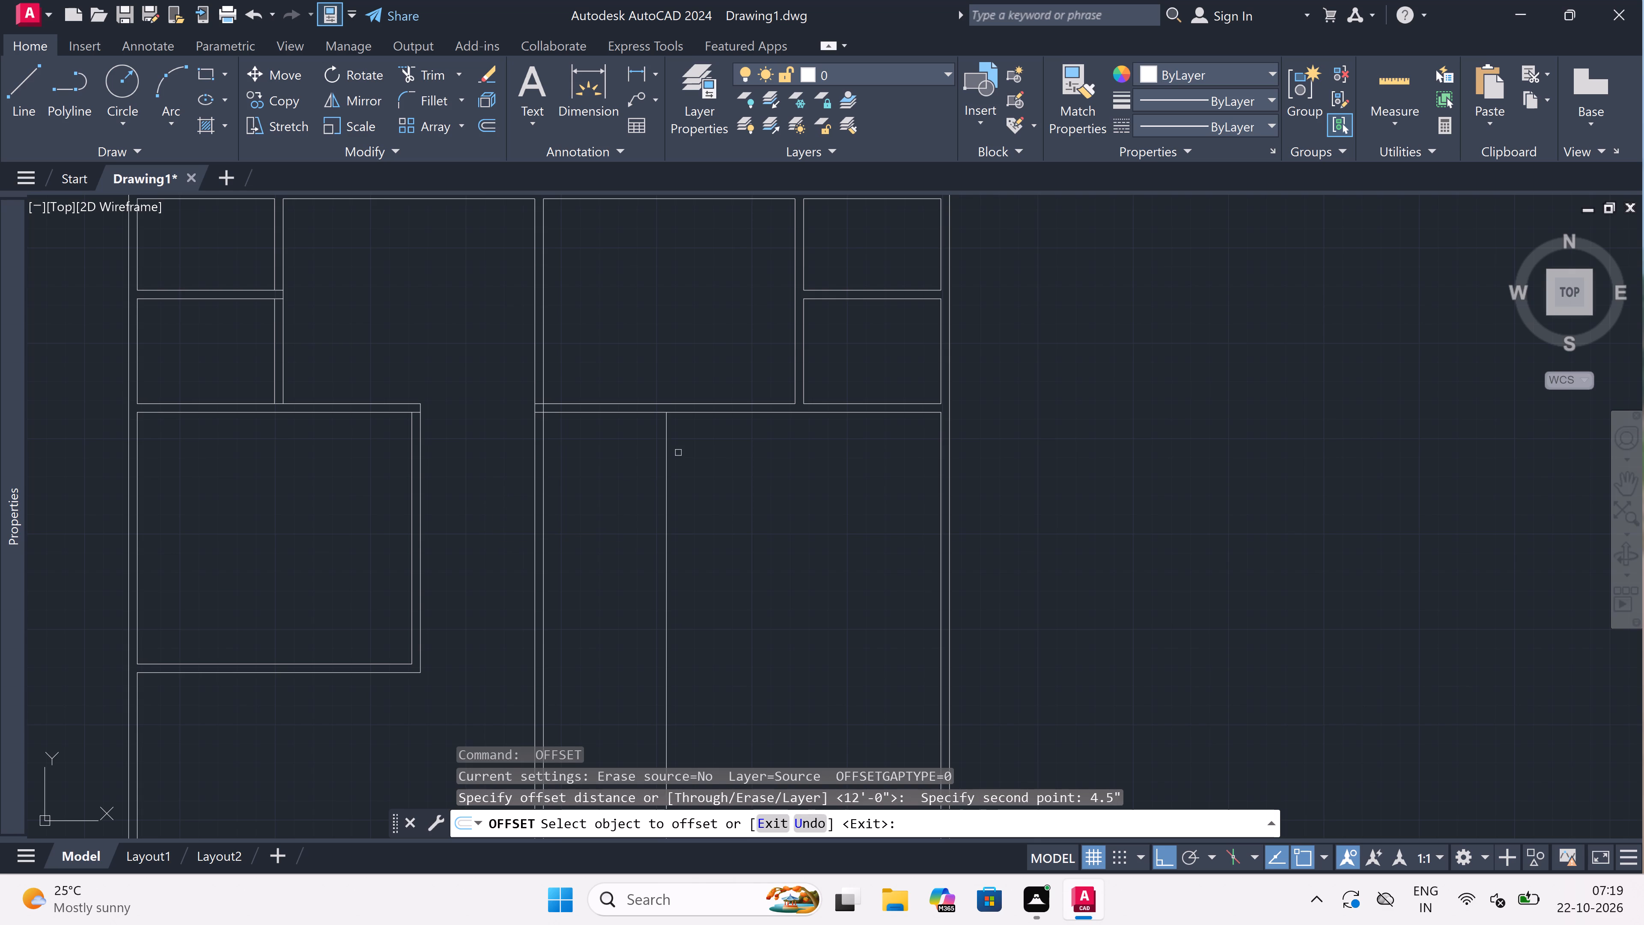
{"action": "left_click_drag", "start_coordinate": [666, 456], "coordinate": [662, 467]}
{"action": "double_click", "coordinate": [632, 481]}
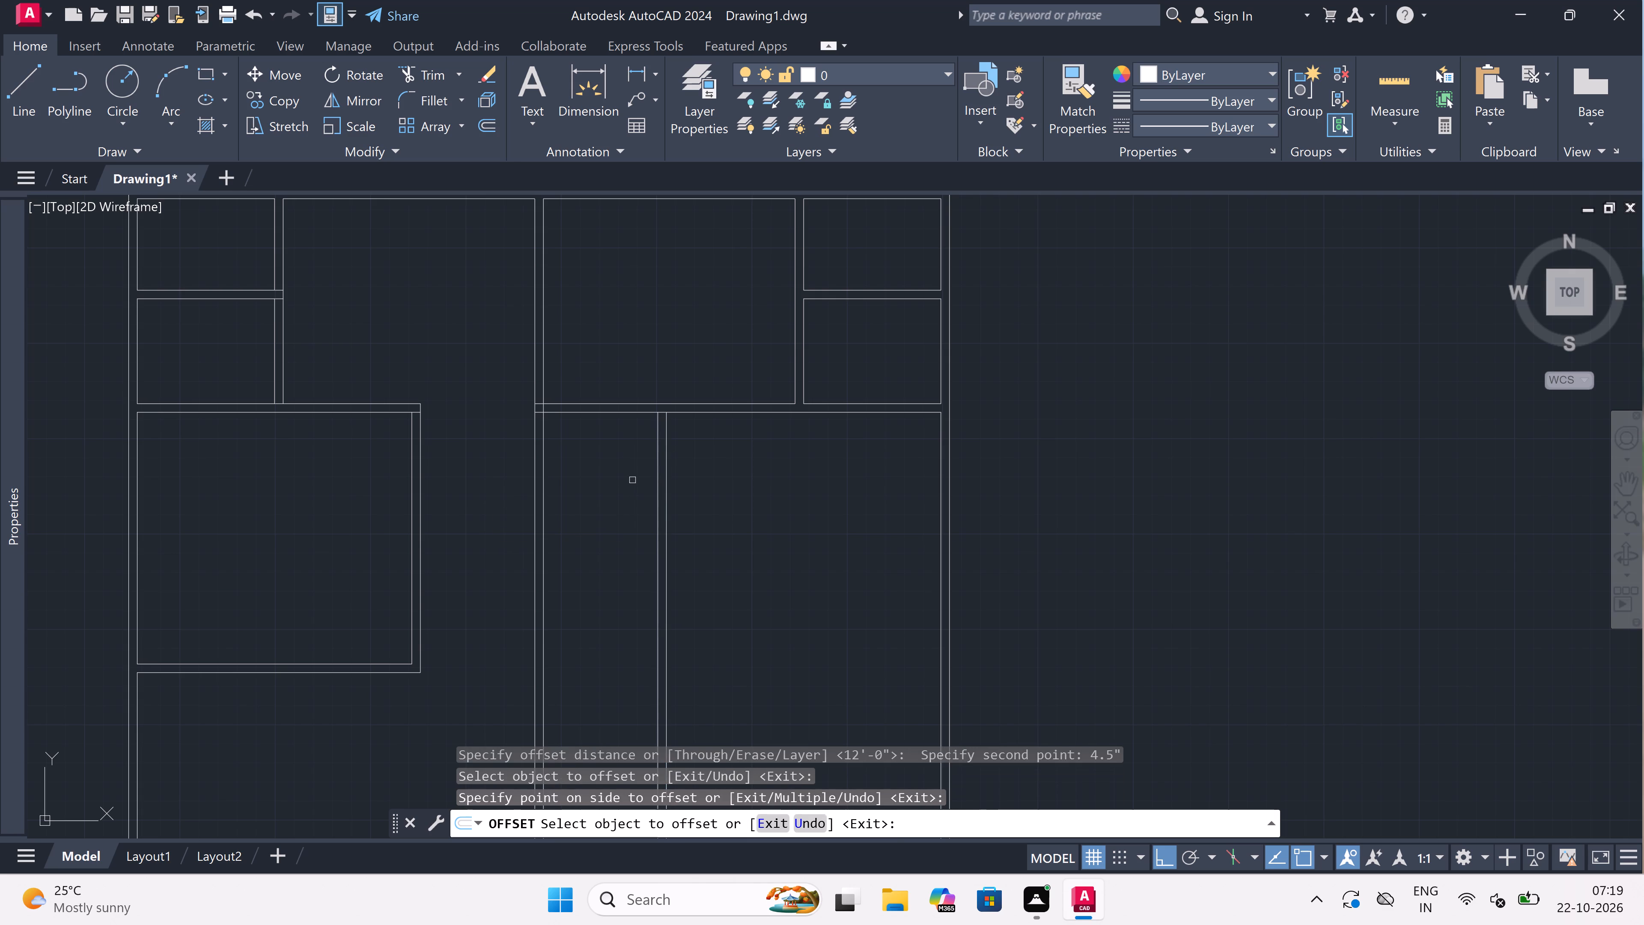
{"action": "key", "text": "Escape"}
Extend the new partition's outer line, on the central wall side, up to the upper line of the horizontal wall.
{"action": "type", "text": "ex"}
{"action": "key", "text": "space"}
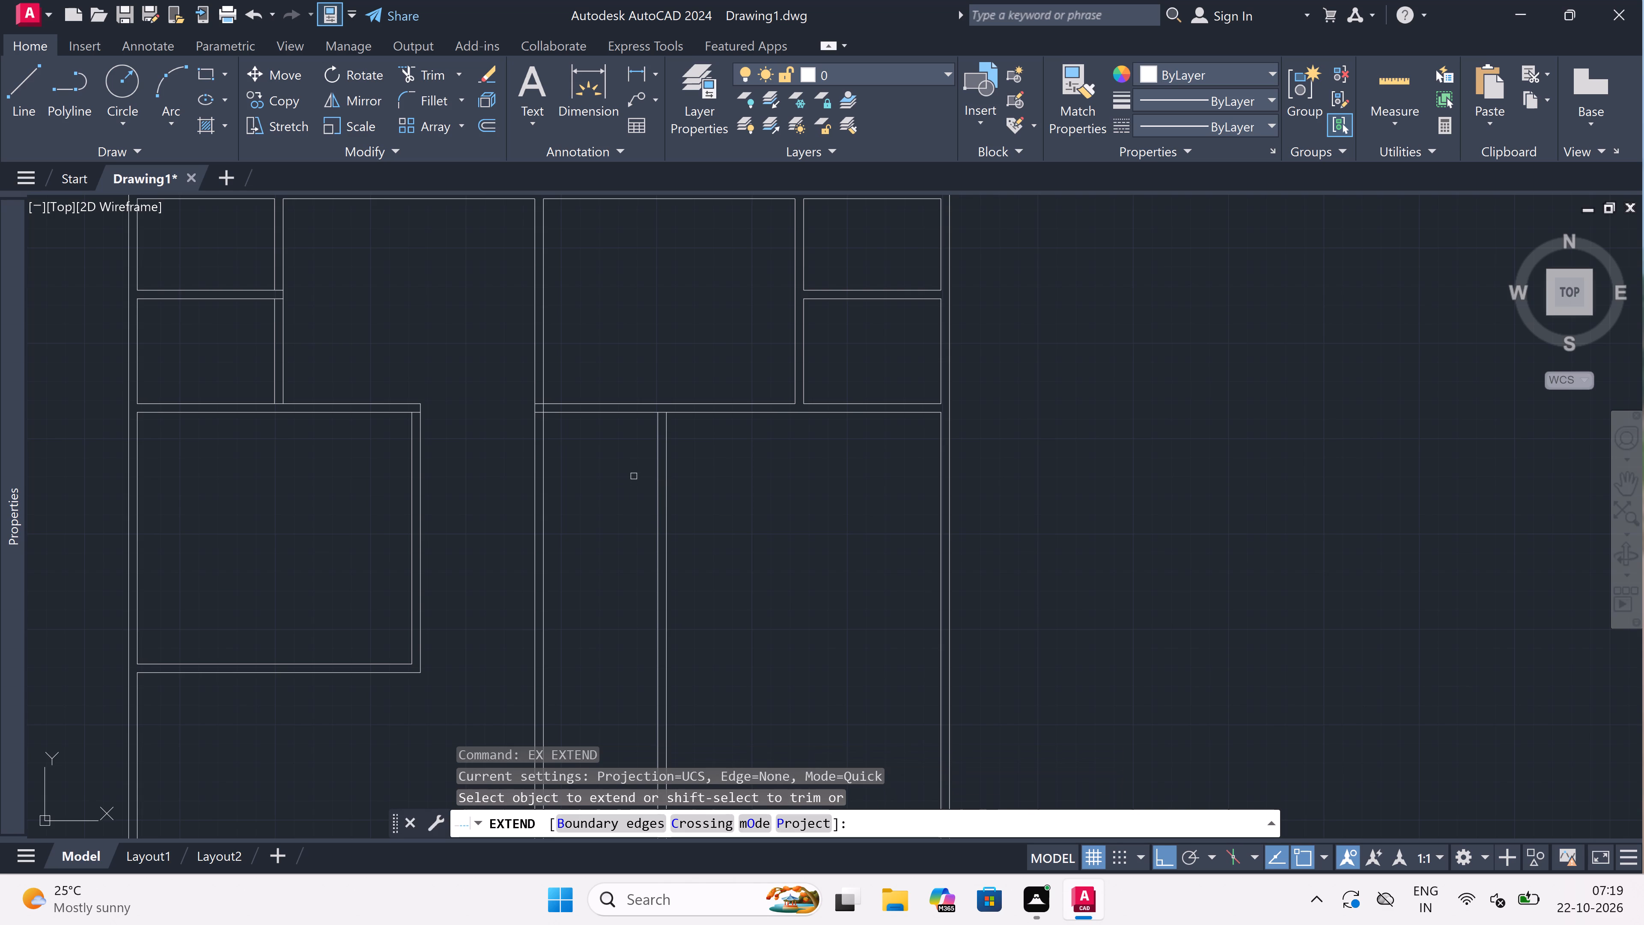
{"action": "left_click", "coordinate": [658, 448]}
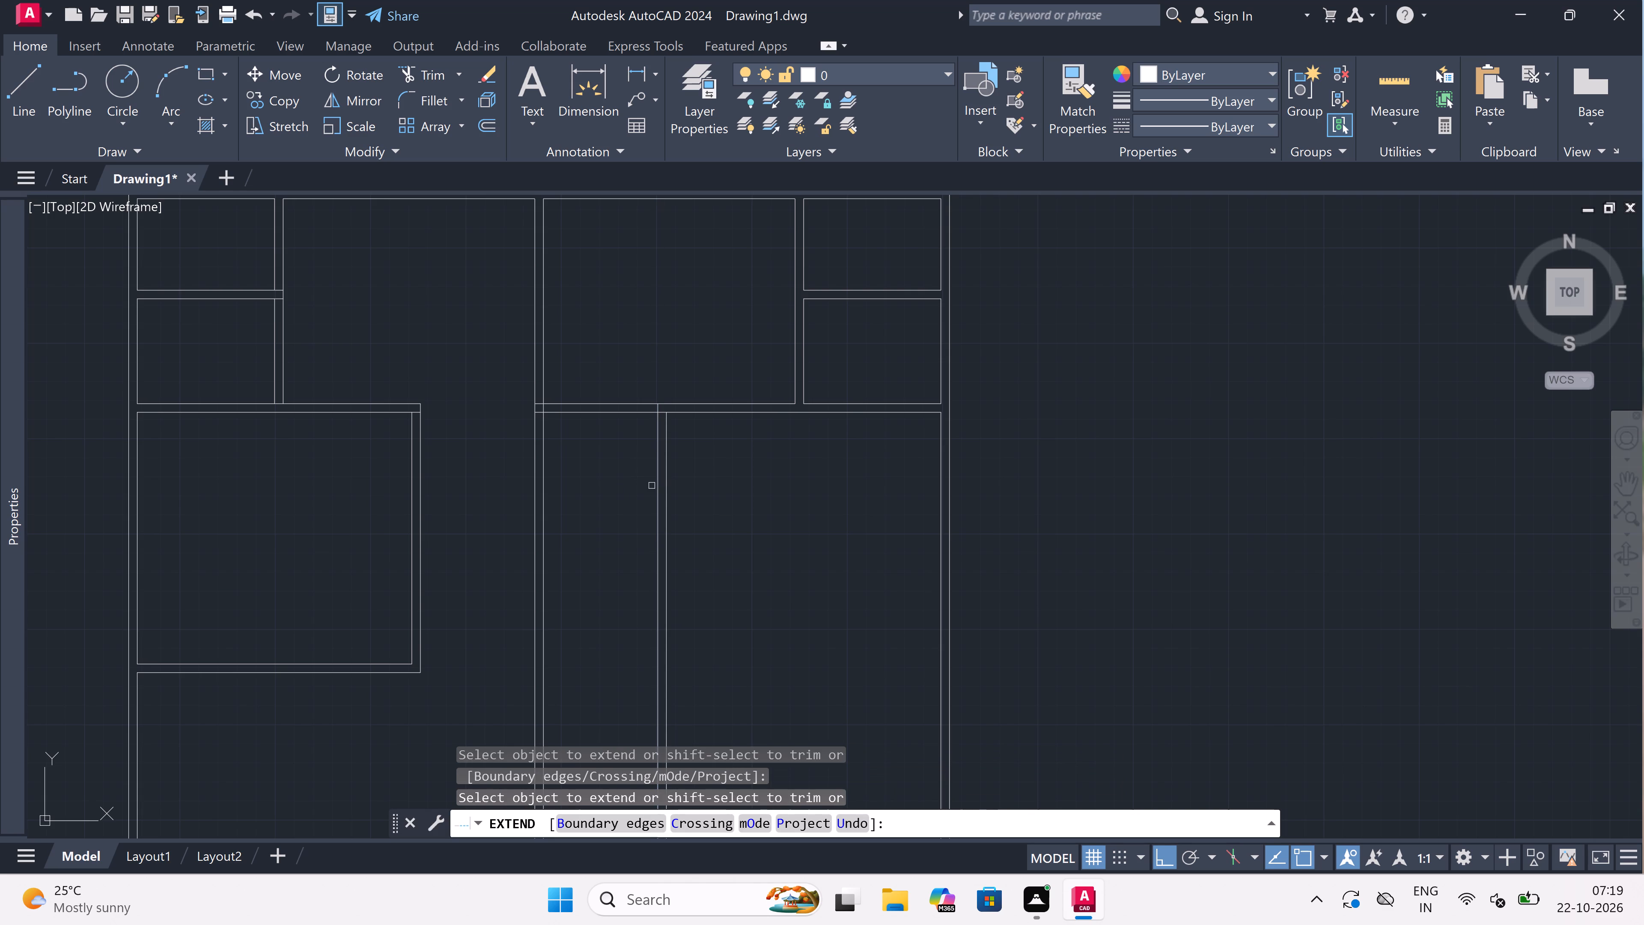
{"action": "key", "text": "Escape"}
Trim away the horizontal wall between the central wall and the new partition, including its remaining pieces inside the central wall.
{"action": "type", "text": "tr"}
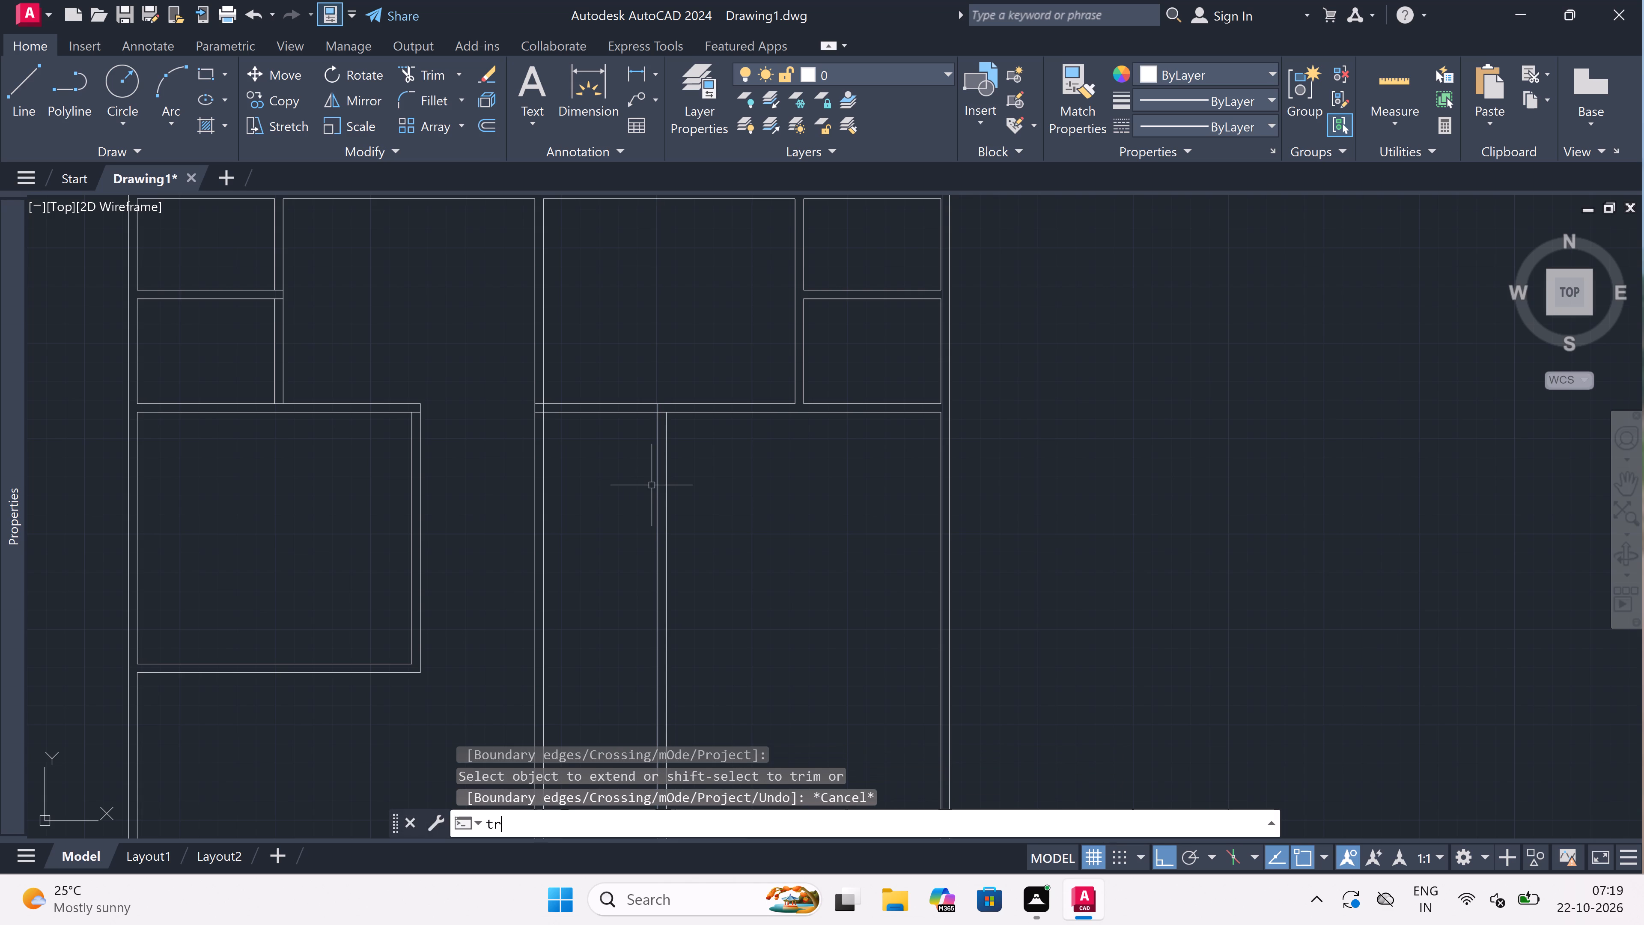
{"action": "key", "text": "space"}
{"action": "left_click", "coordinate": [587, 357]}
{"action": "left_click", "coordinate": [594, 438]}
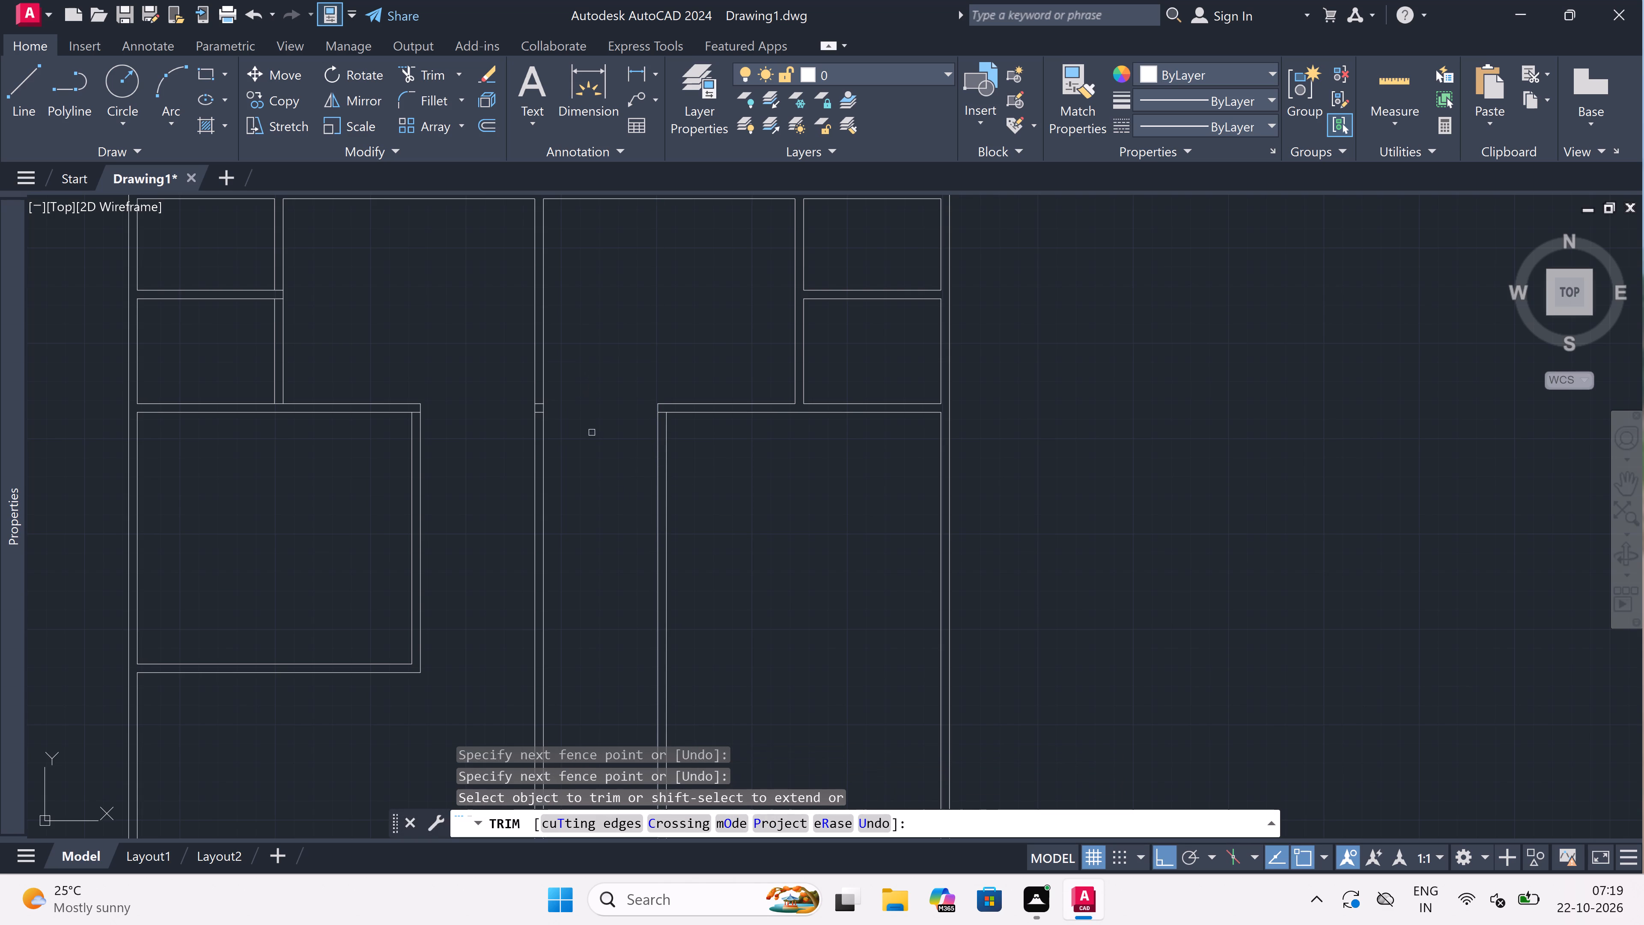
{"action": "scroll", "coordinate": [540, 403], "scroll_direction": "up", "scroll_amount": 4}
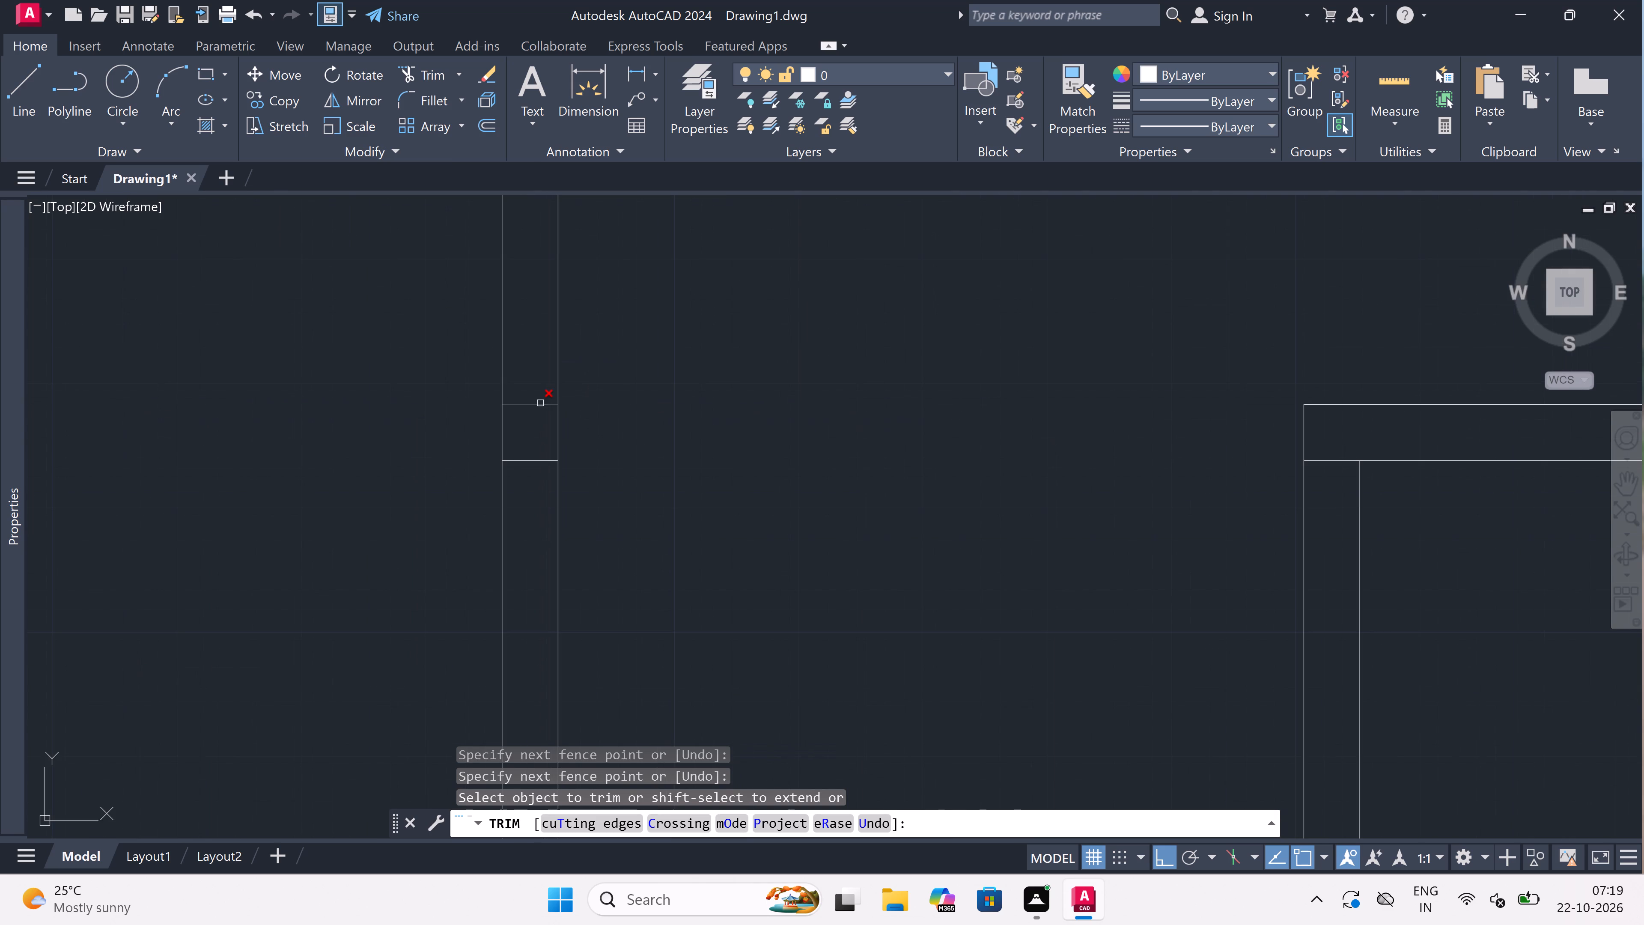
{"action": "left_click", "coordinate": [529, 376]}
{"action": "double_click", "coordinate": [532, 506]}
{"action": "scroll", "coordinate": [532, 506], "scroll_direction": "down", "scroll_amount": 5}
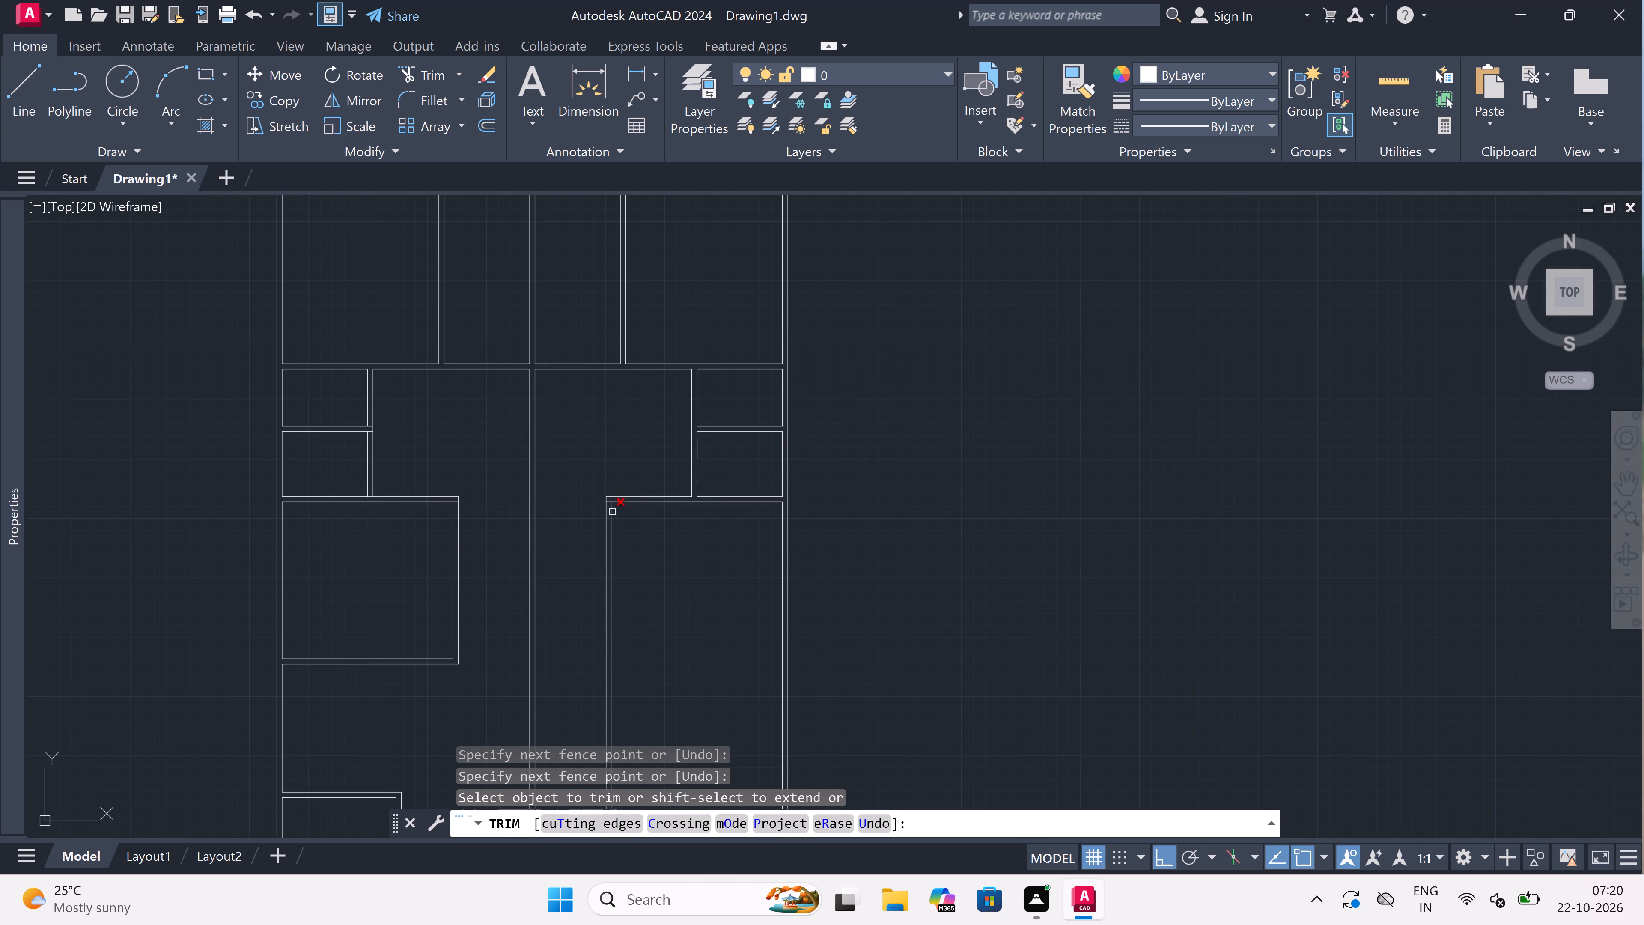
Trim the line crossing inside the corner where the new partition meets the horizontal wall.
{"action": "scroll", "coordinate": [612, 512], "scroll_direction": "up", "scroll_amount": 3}
{"action": "scroll", "coordinate": [609, 471], "scroll_direction": "up", "scroll_amount": 3}
{"action": "left_click", "coordinate": [571, 470]}
{"action": "scroll", "coordinate": [571, 470], "scroll_direction": "down", "scroll_amount": 6}
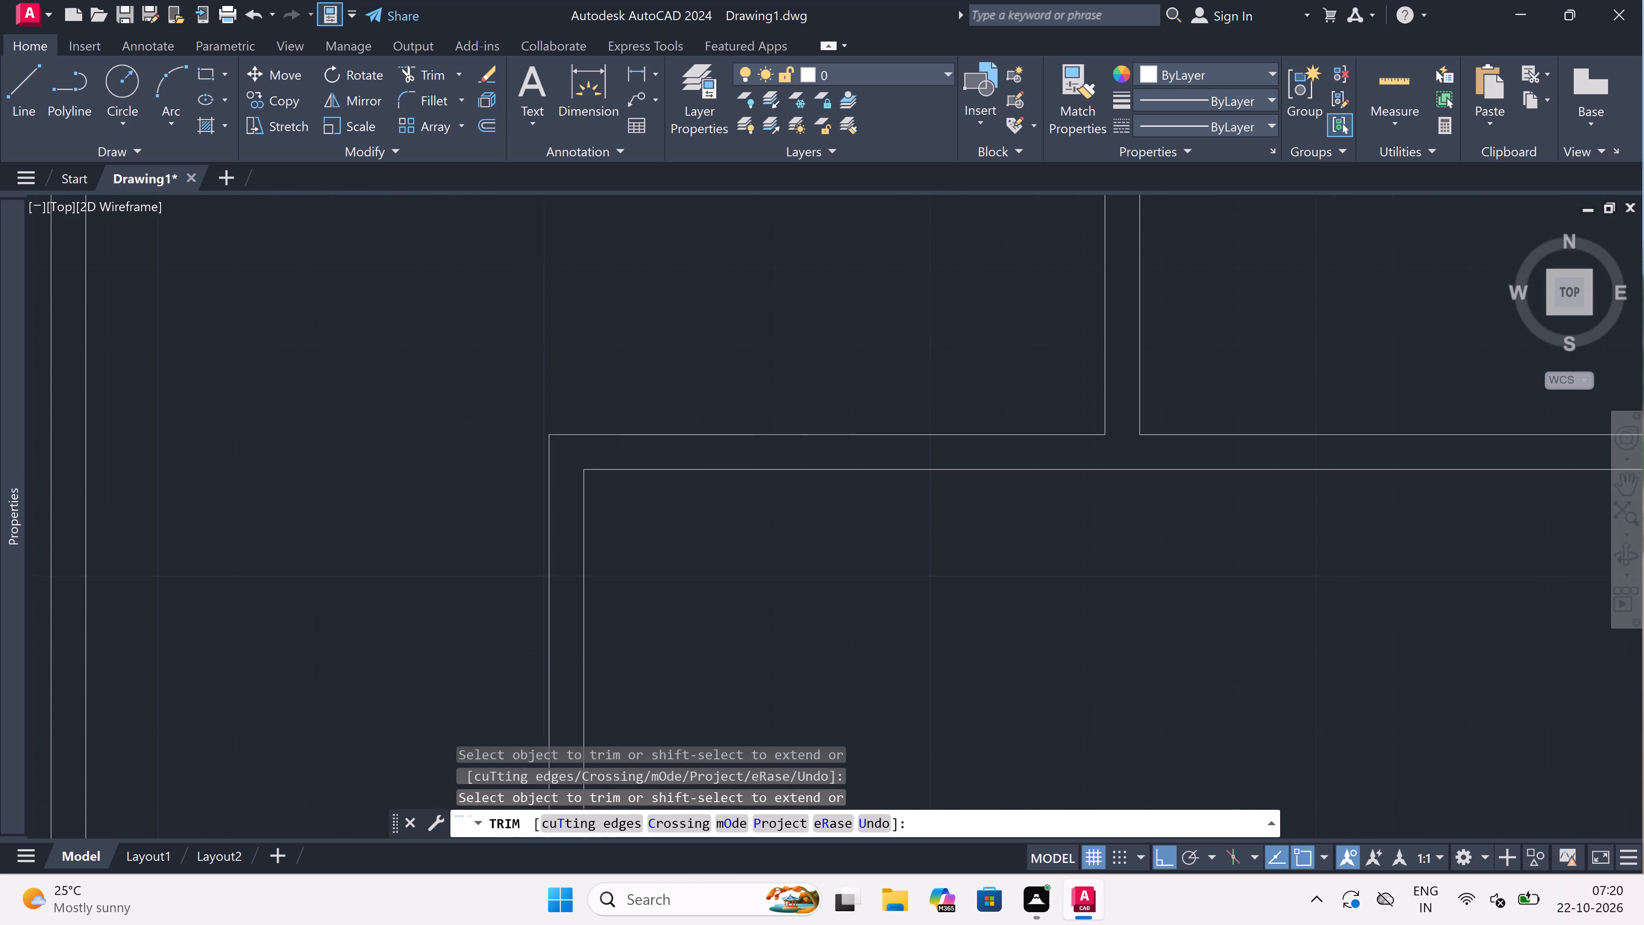
Trim the line crossing inside the upper right wall corner of the large left room.
{"action": "scroll", "coordinate": [570, 470], "scroll_direction": "down", "scroll_amount": 2}
{"action": "scroll", "coordinate": [499, 469], "scroll_direction": "up", "scroll_amount": 6}
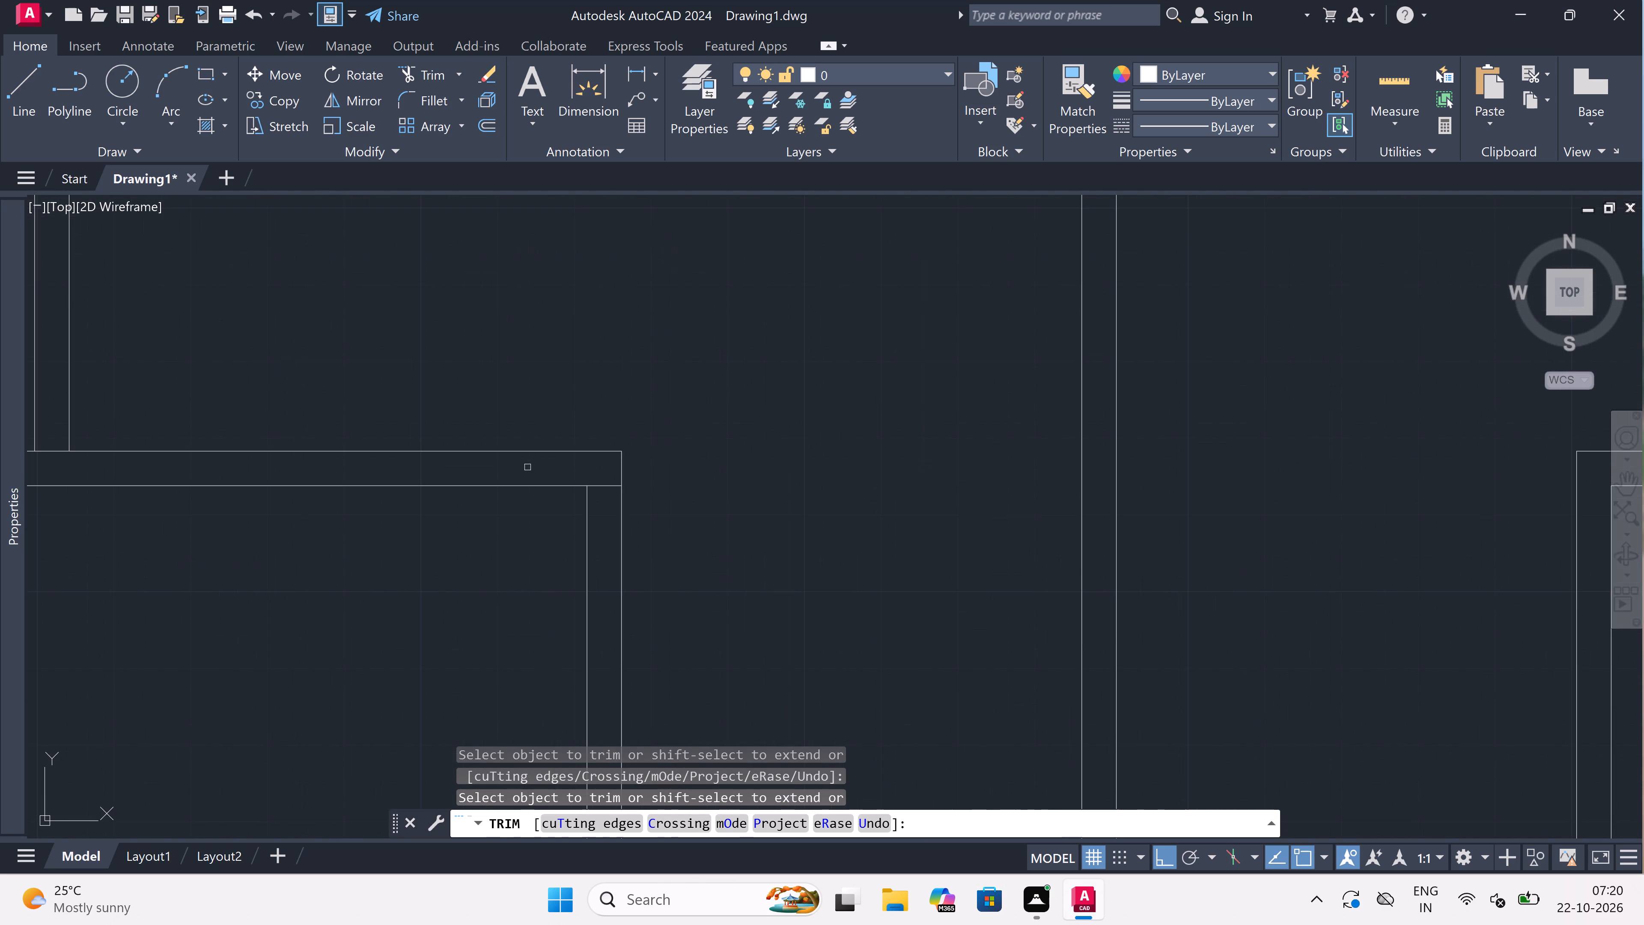
{"action": "scroll", "coordinate": [580, 481], "scroll_direction": "up", "scroll_amount": 2}
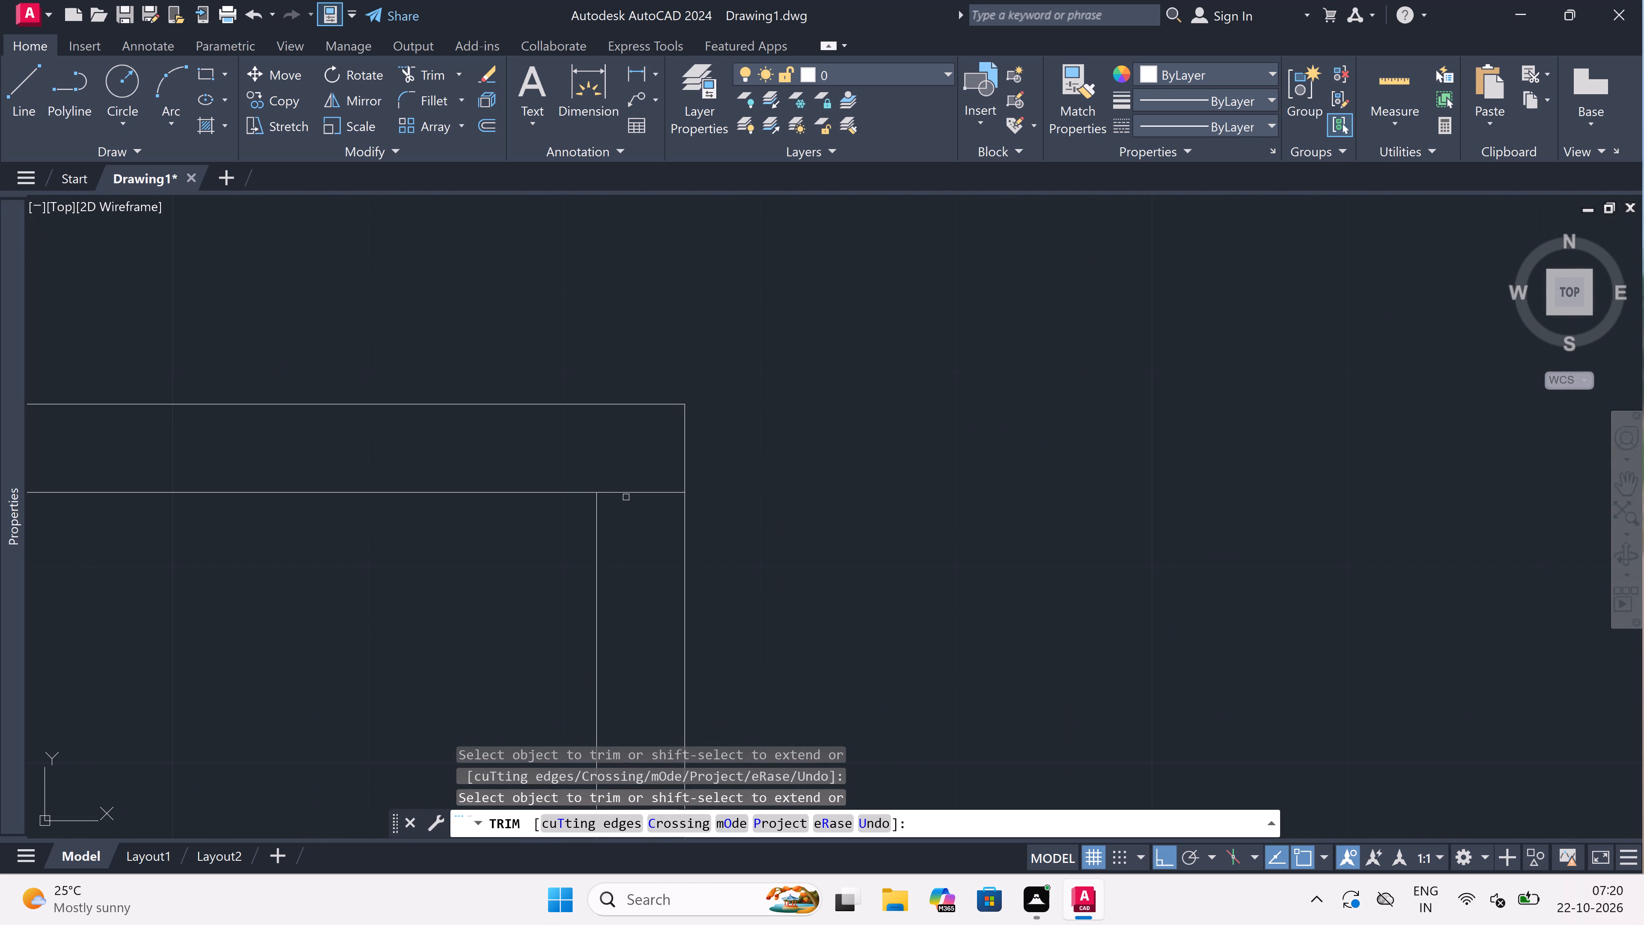
{"action": "left_click", "coordinate": [625, 494]}
{"action": "scroll", "coordinate": [665, 446], "scroll_direction": "down", "scroll_amount": 6}
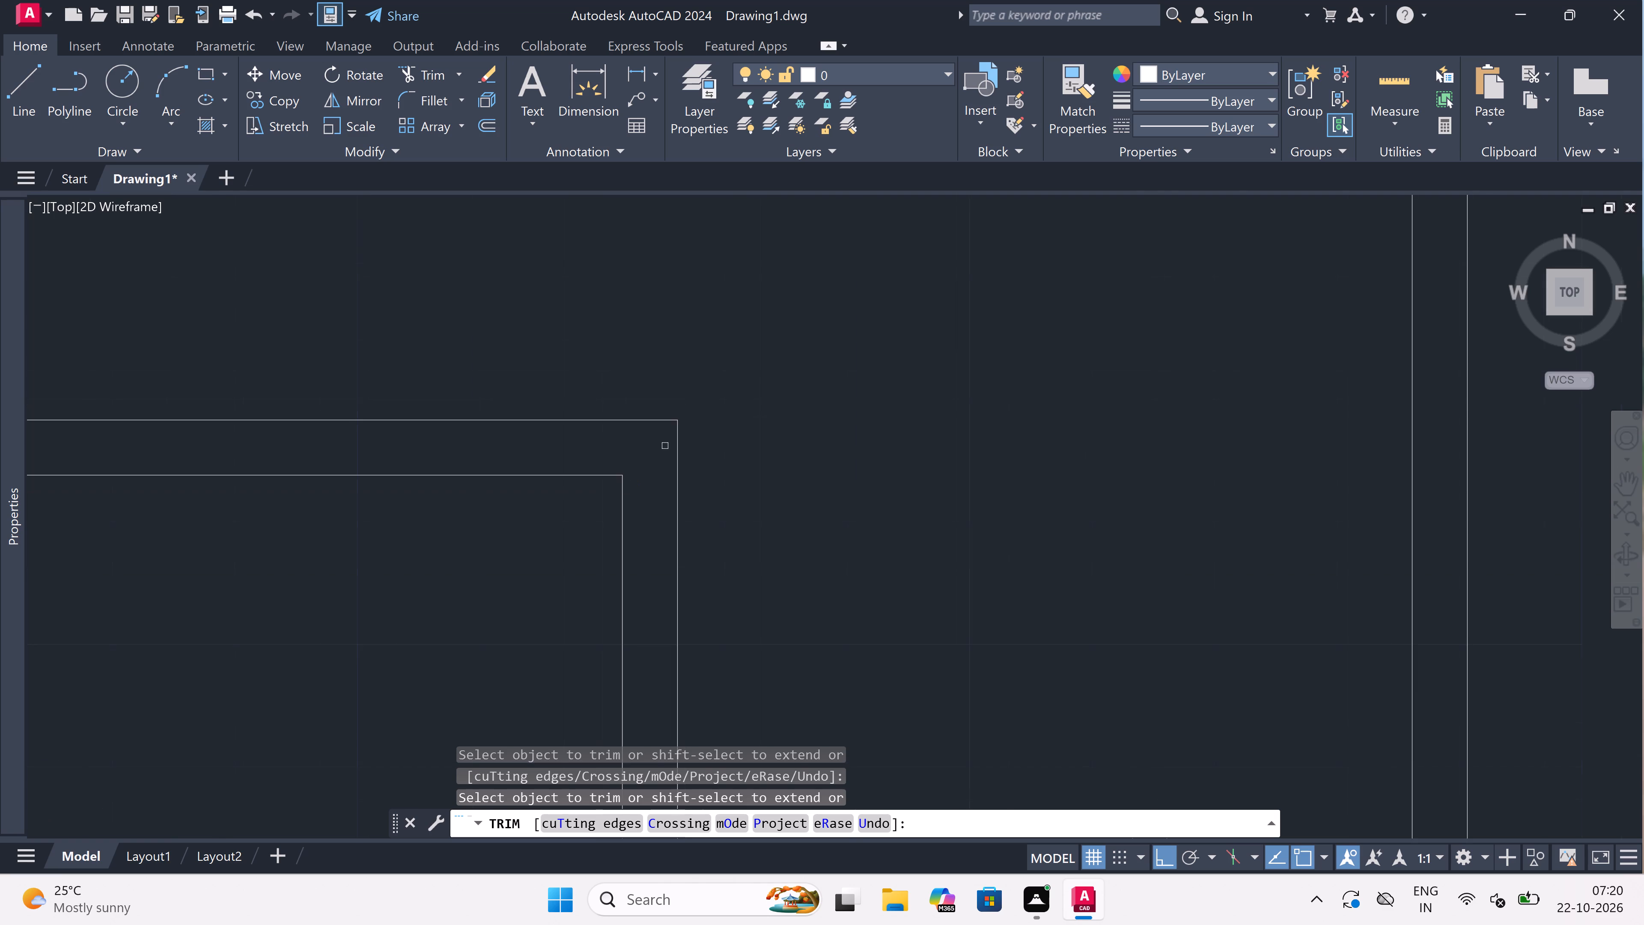
{"action": "scroll", "coordinate": [670, 445], "scroll_direction": "down", "scroll_amount": 3}
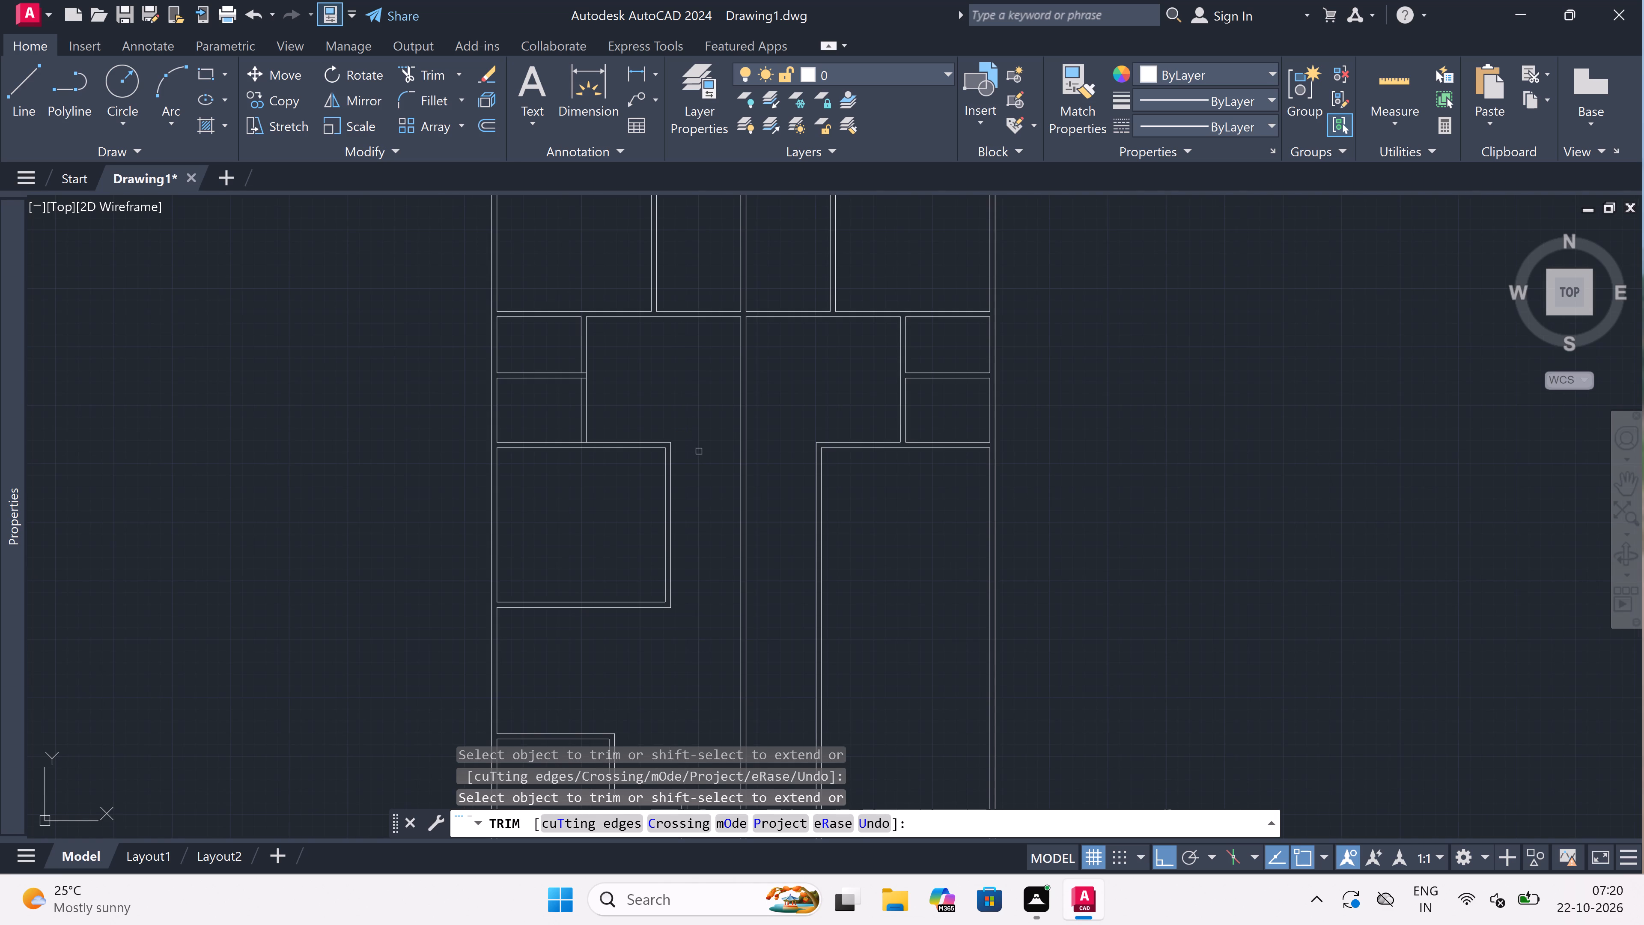
{"action": "key", "text": "Escape"}
Offset the lower line of the horizontal wall 11' downward between the new partition and the right outer wall.
{"action": "scroll", "coordinate": [700, 454], "scroll_direction": "down", "scroll_amount": 2}
{"action": "scroll", "coordinate": [818, 452], "scroll_direction": "up", "scroll_amount": 1}
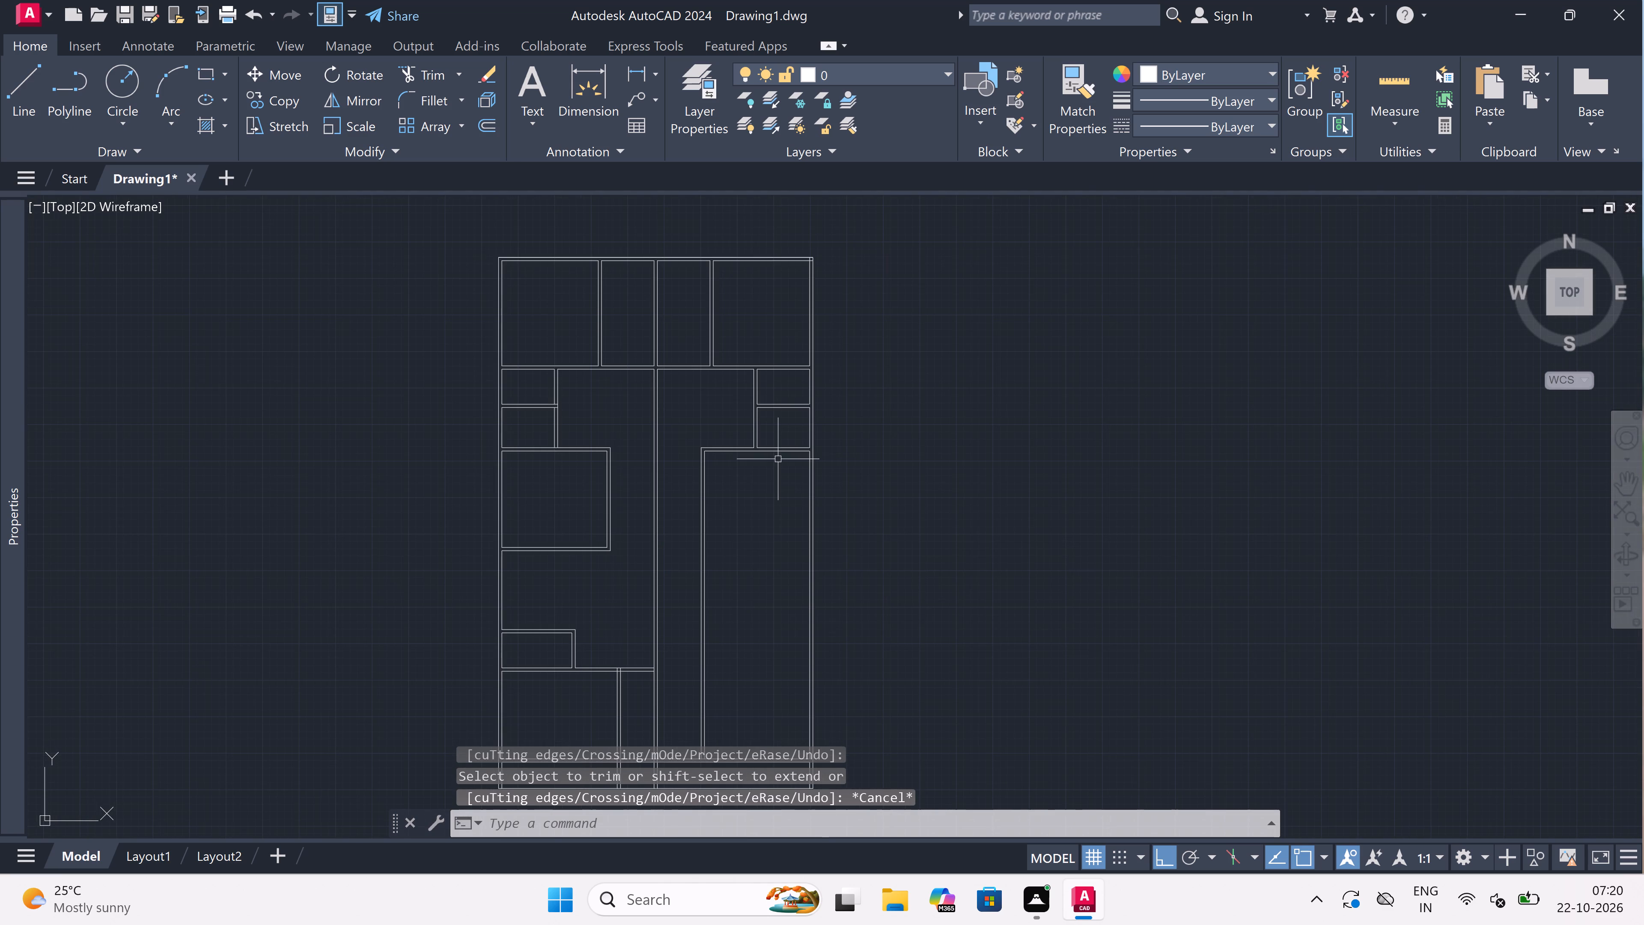
{"action": "scroll", "coordinate": [734, 467], "scroll_direction": "up", "scroll_amount": 1}
{"action": "key", "text": "o"}
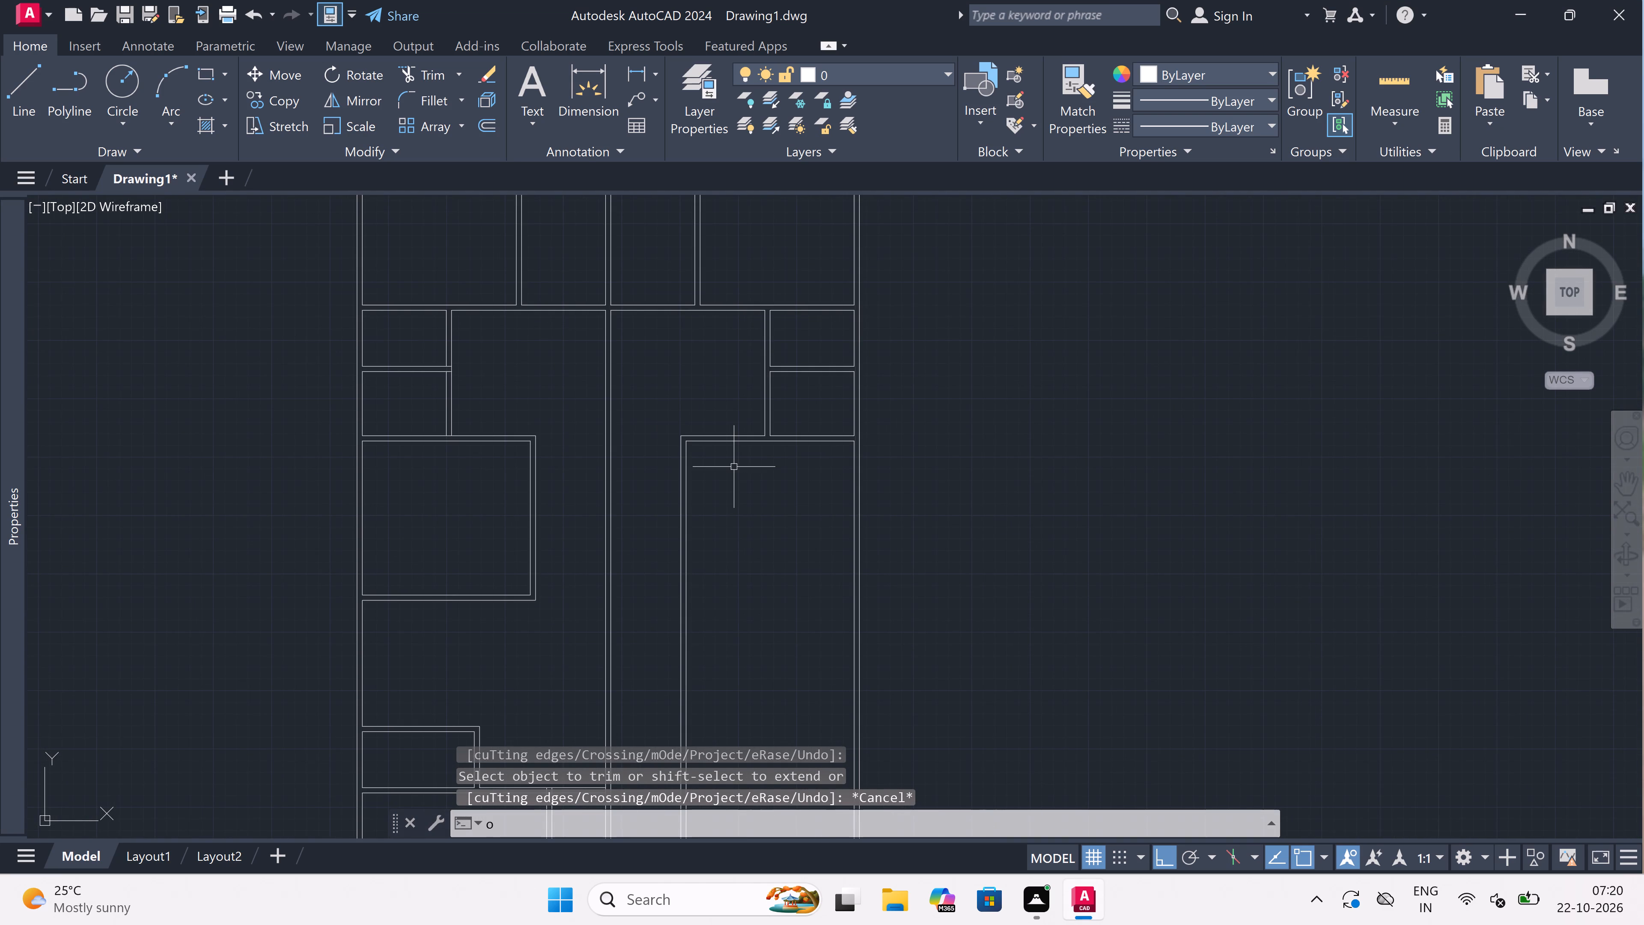
{"action": "key", "text": "space"}
{"action": "scroll", "coordinate": [733, 446], "scroll_direction": "up", "scroll_amount": 1}
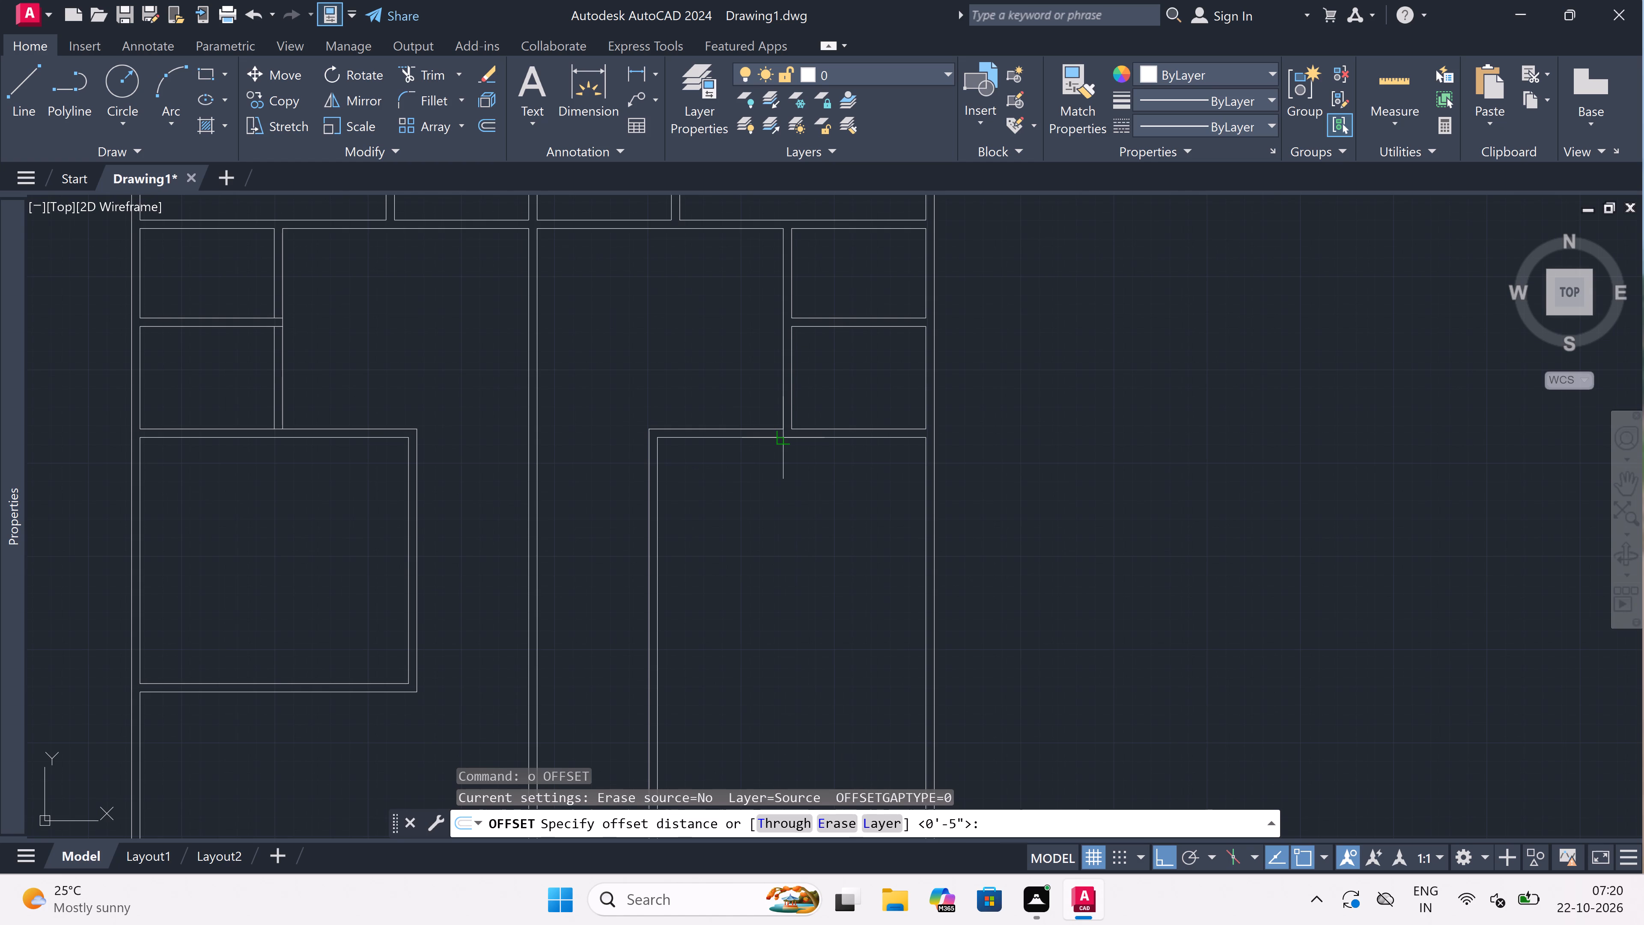
{"action": "left_click", "coordinate": [782, 436]}
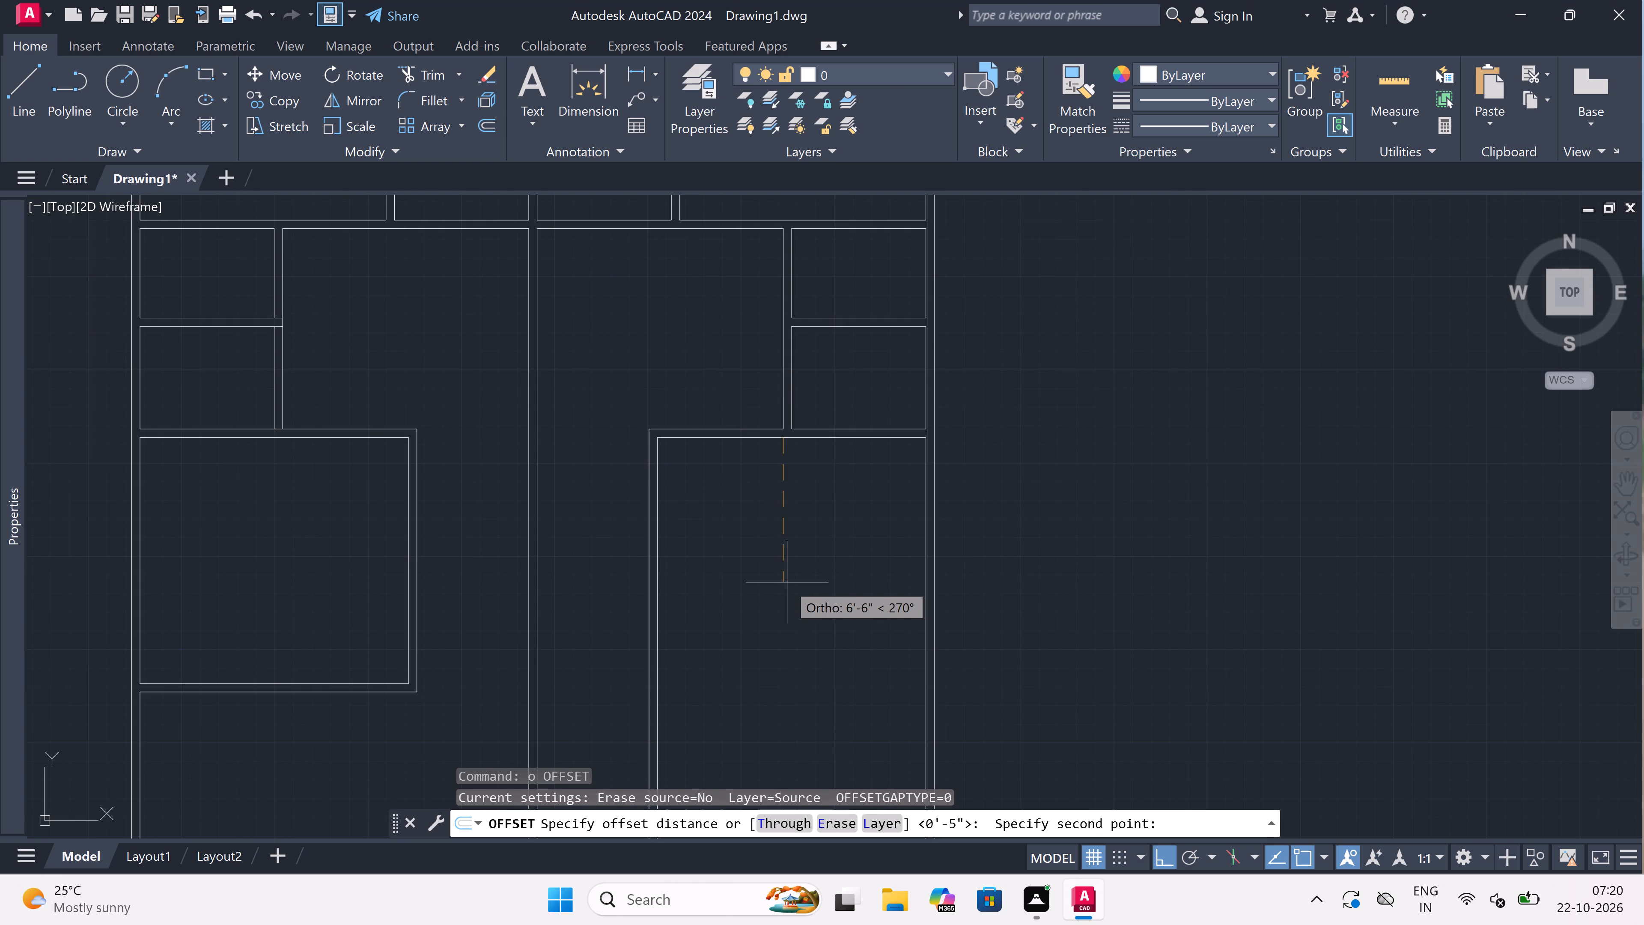
{"action": "type", "text": "11"}
{"action": "type", "text": "'"}
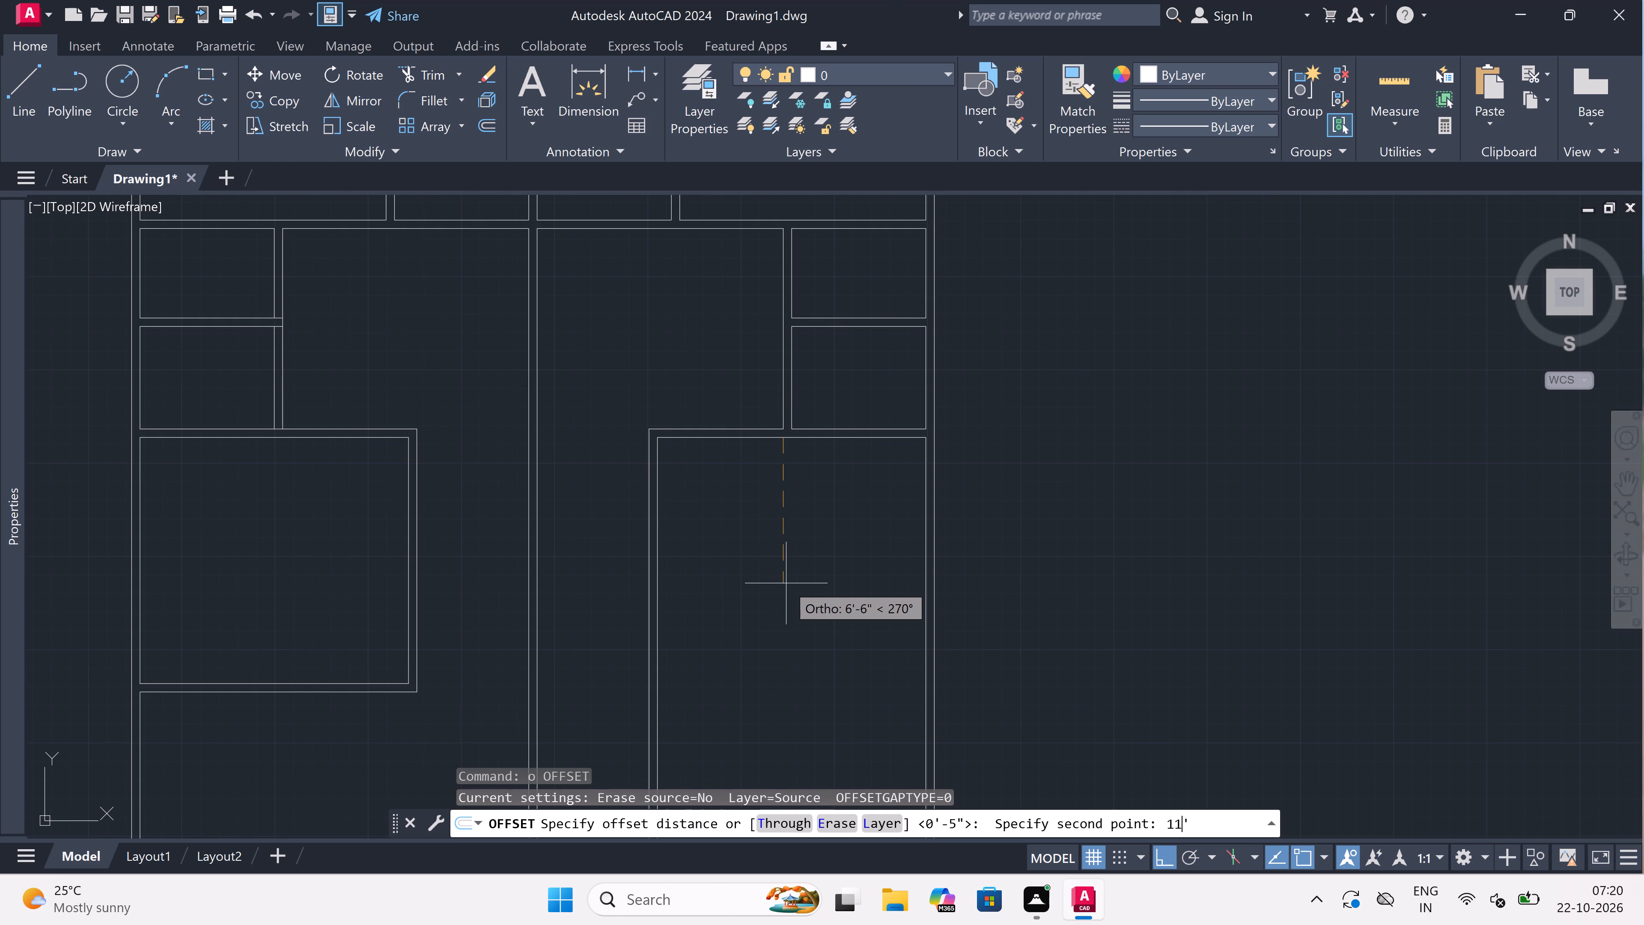
{"action": "key", "text": "space"}
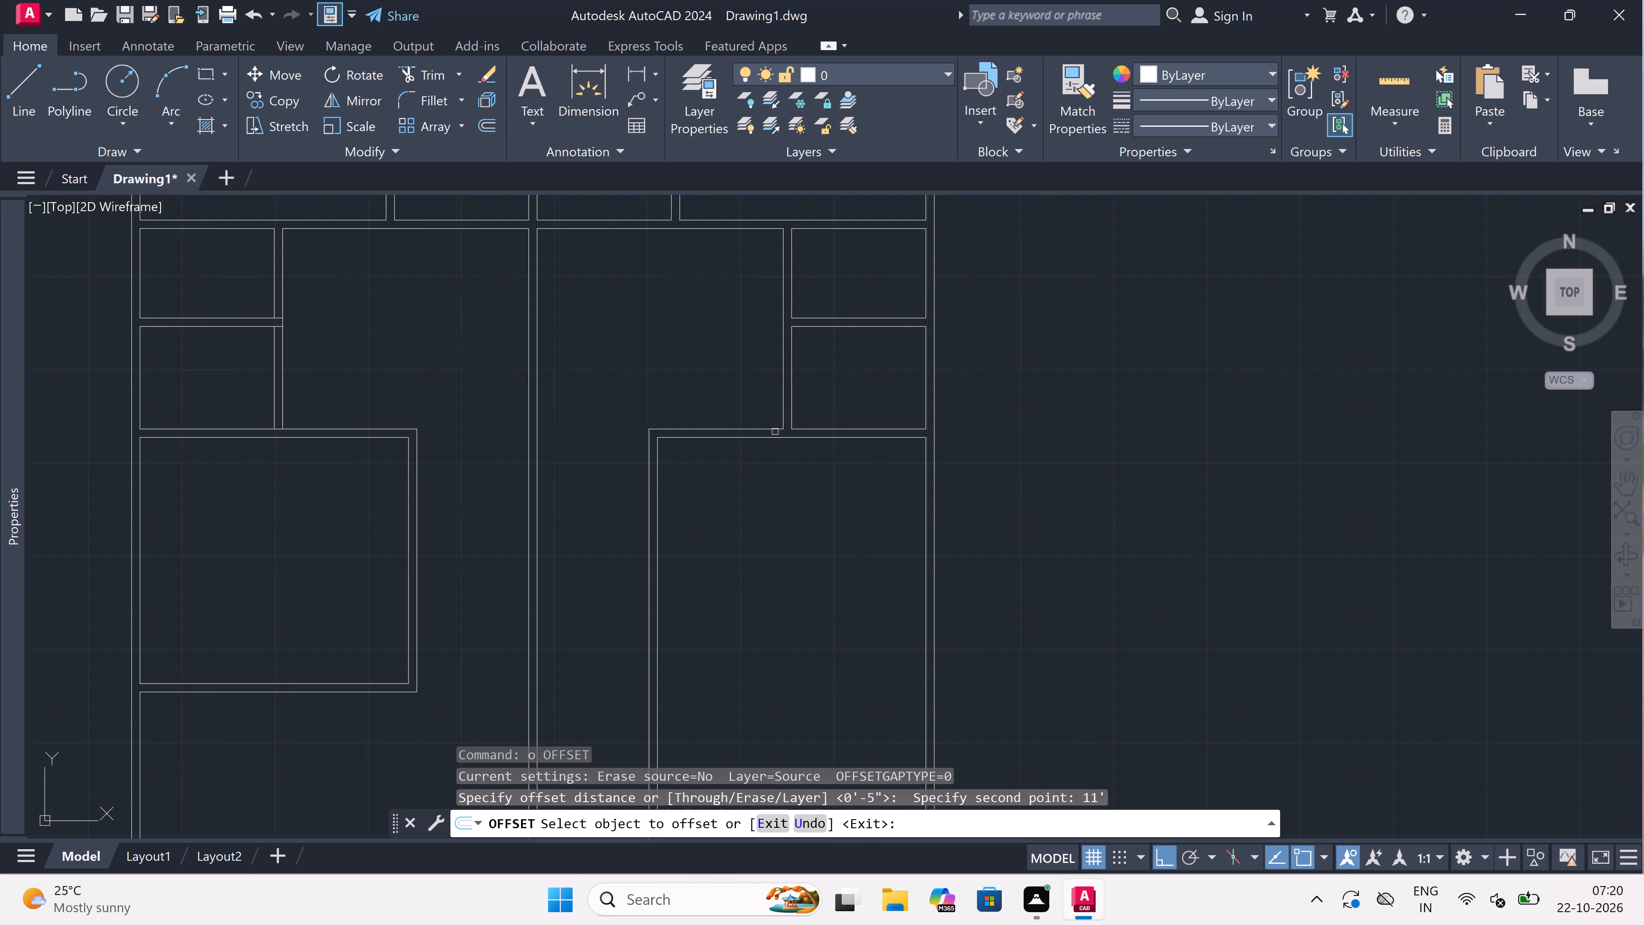
{"action": "left_click_drag", "start_coordinate": [773, 439], "coordinate": [773, 460]}
{"action": "left_click", "coordinate": [773, 574]}
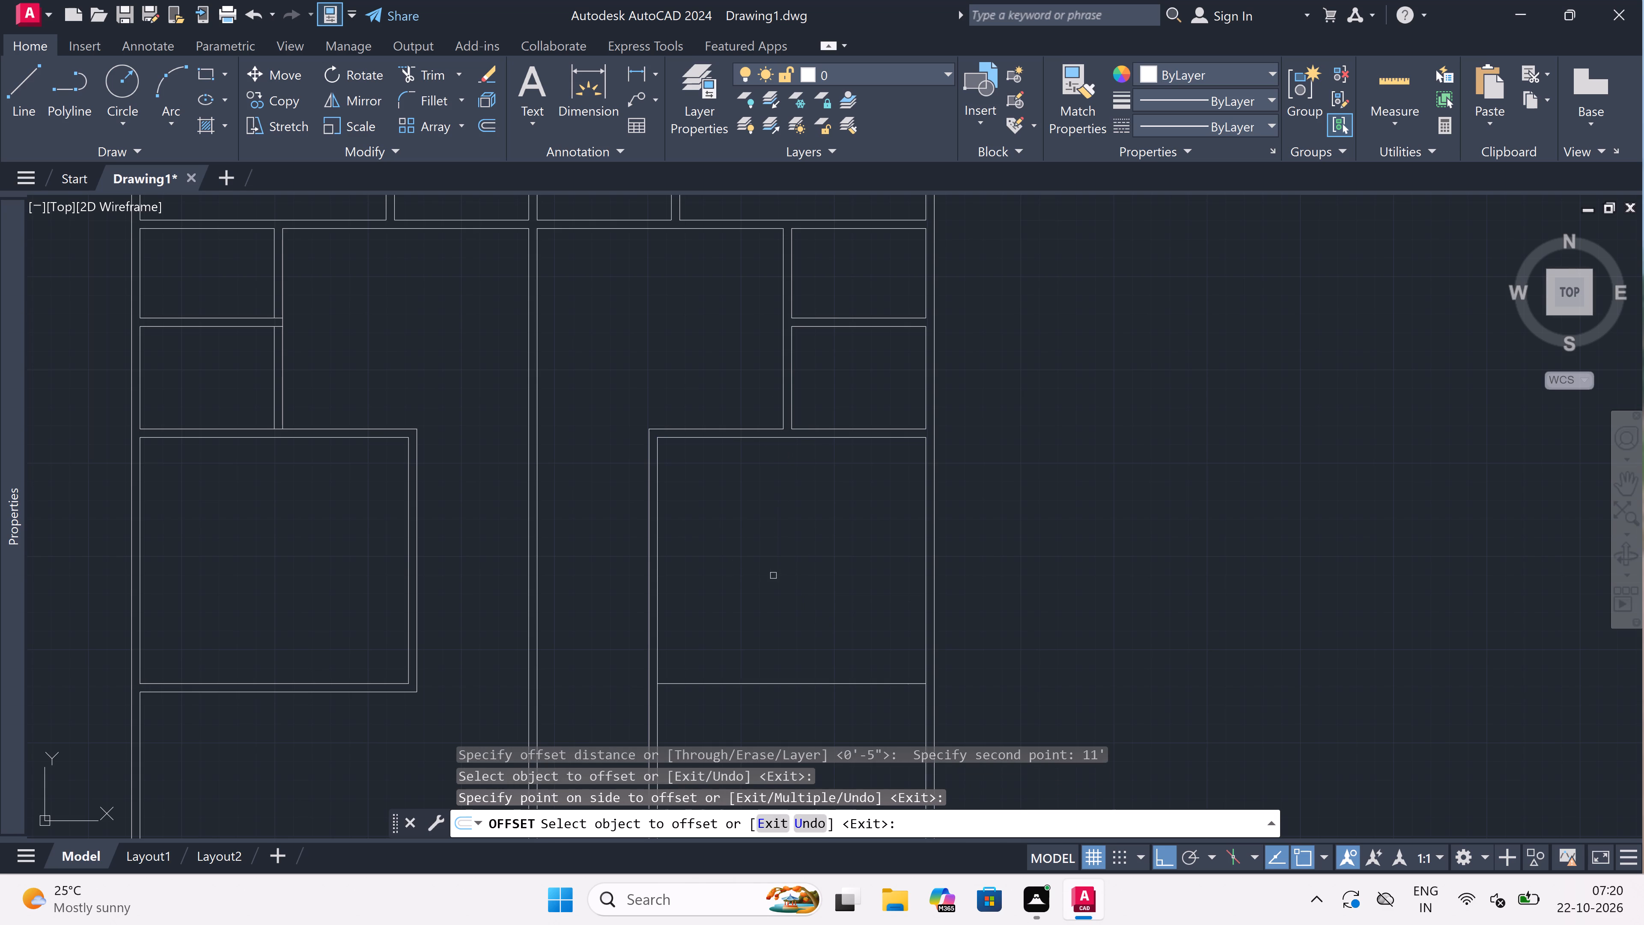
{"action": "key", "text": "Escape"}
Offset the new horizontal line between the right partition and the right outer wall 4.5" downward to form a wall.
{"action": "scroll", "coordinate": [773, 575], "scroll_direction": "down", "scroll_amount": 3}
{"action": "scroll", "coordinate": [769, 588], "scroll_direction": "up", "scroll_amount": 2}
{"action": "key", "text": "space"}
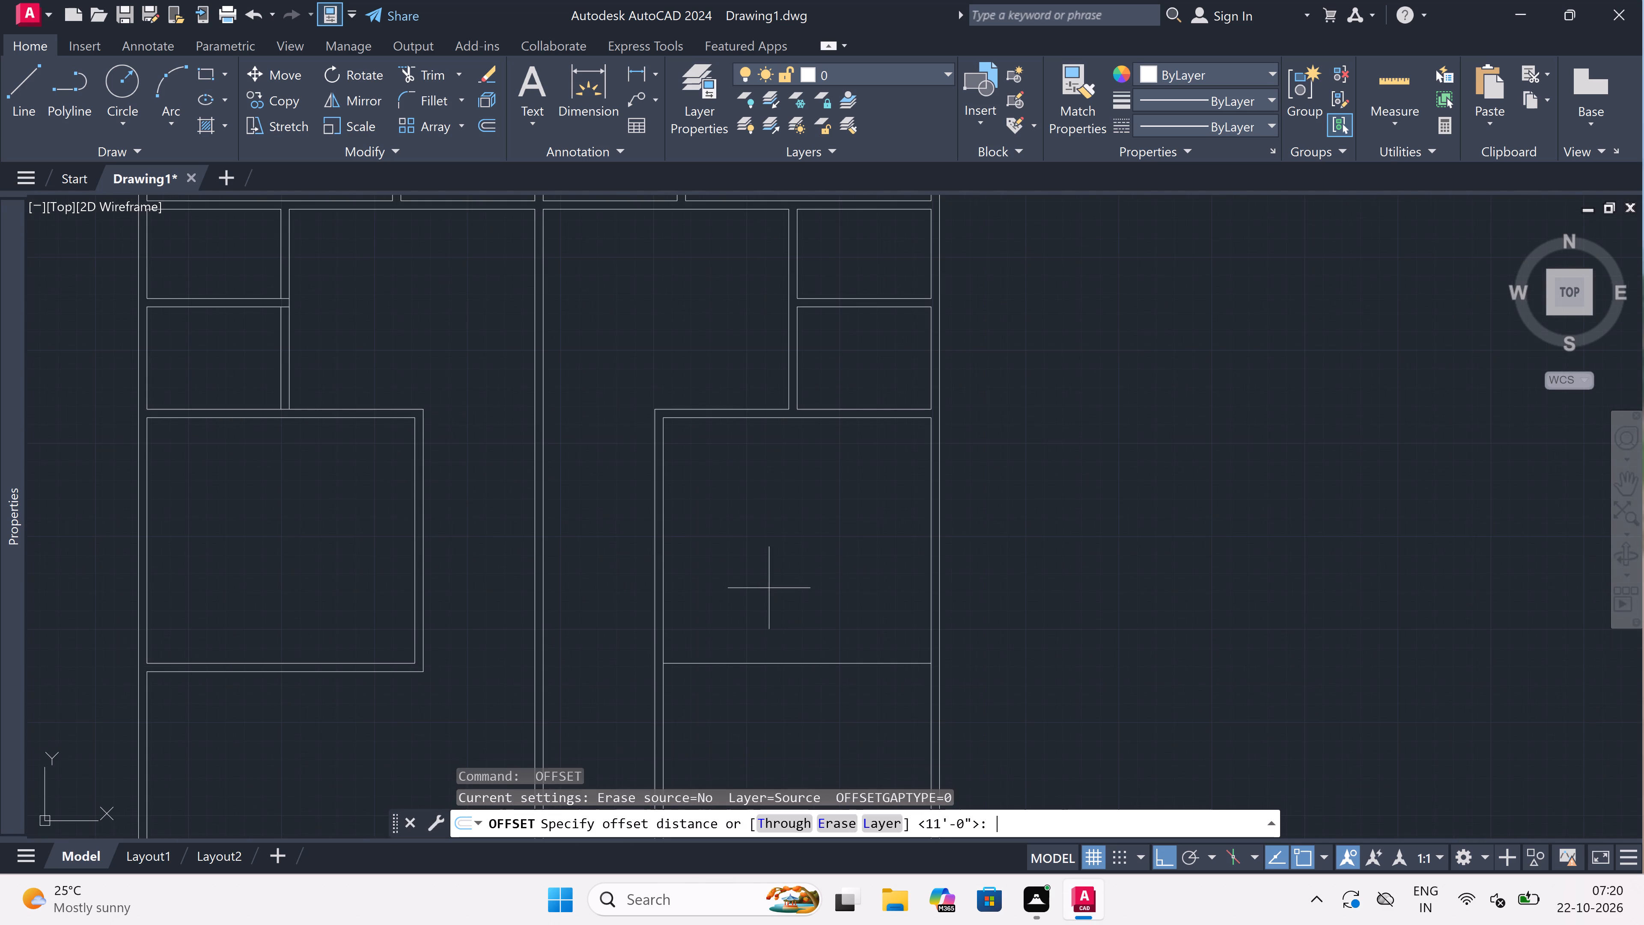
{"action": "scroll", "coordinate": [769, 588], "scroll_direction": "down", "scroll_amount": 3}
{"action": "scroll", "coordinate": [753, 668], "scroll_direction": "up", "scroll_amount": 2}
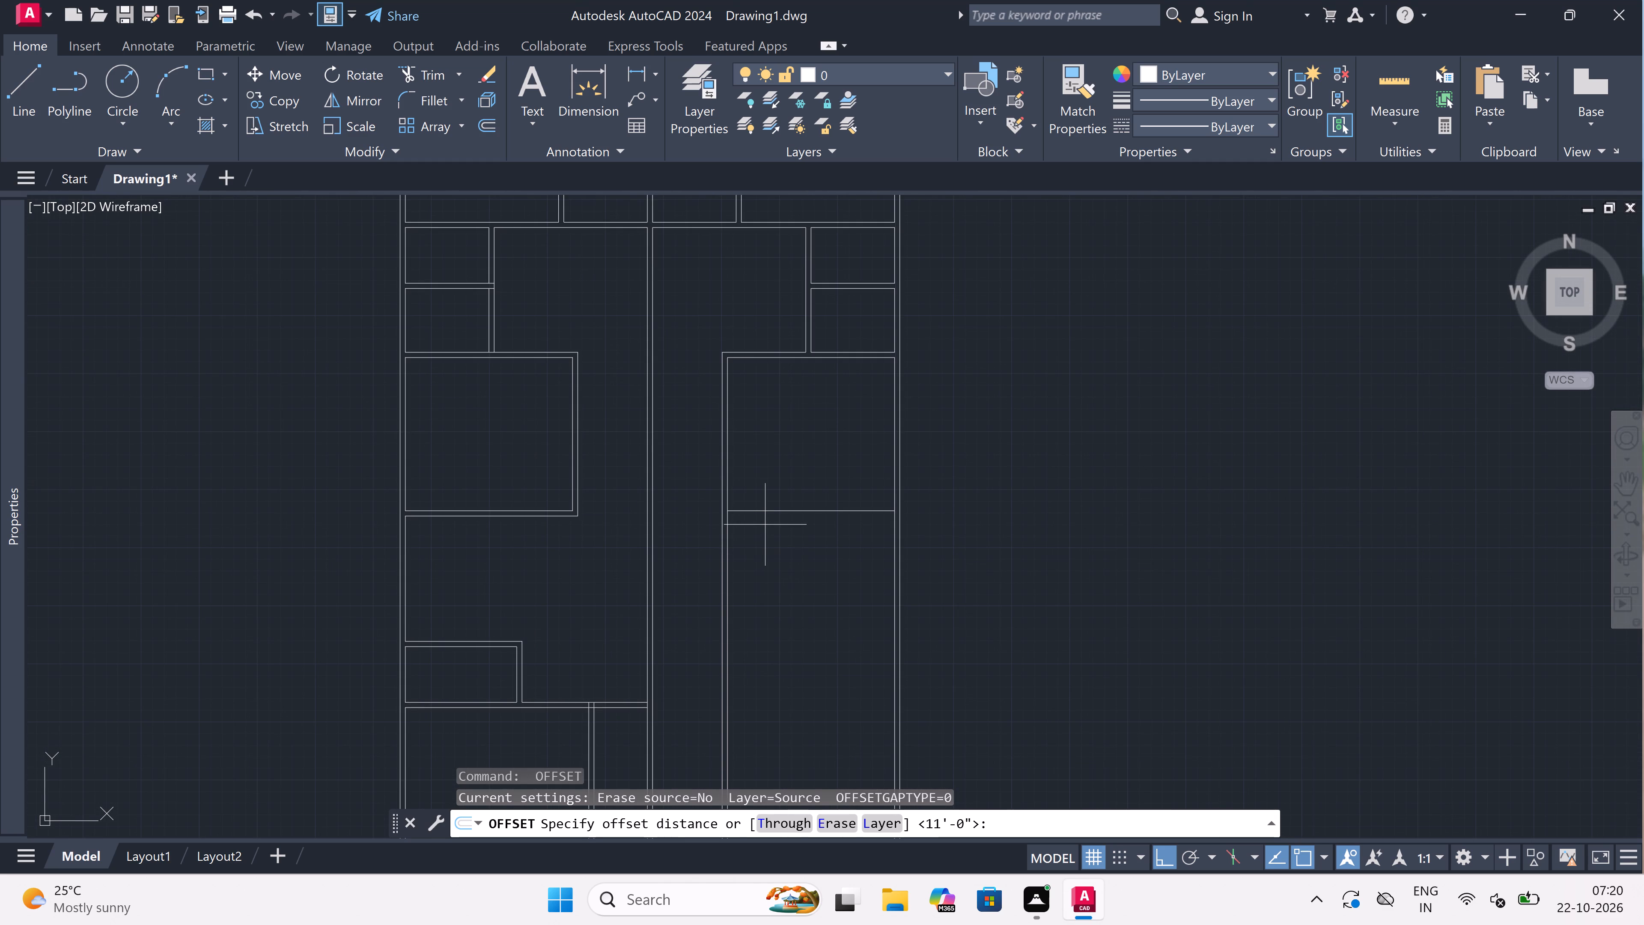
{"action": "left_click", "coordinate": [779, 513]}
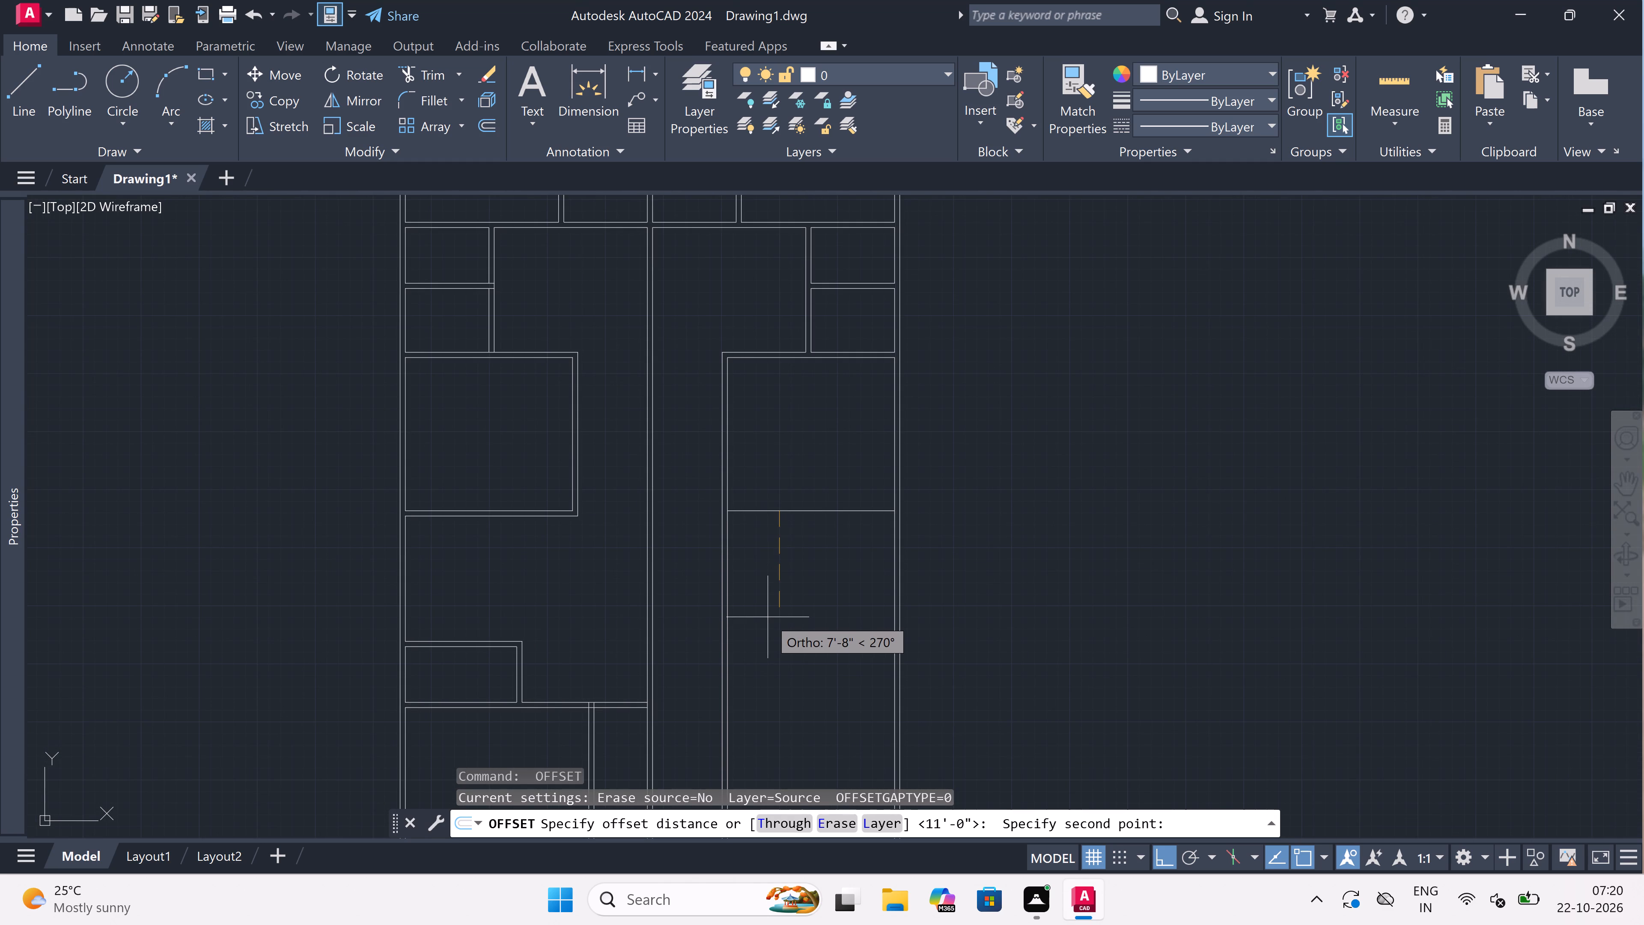
{"action": "type", "text": "4.5\""}
{"action": "key", "text": "space"}
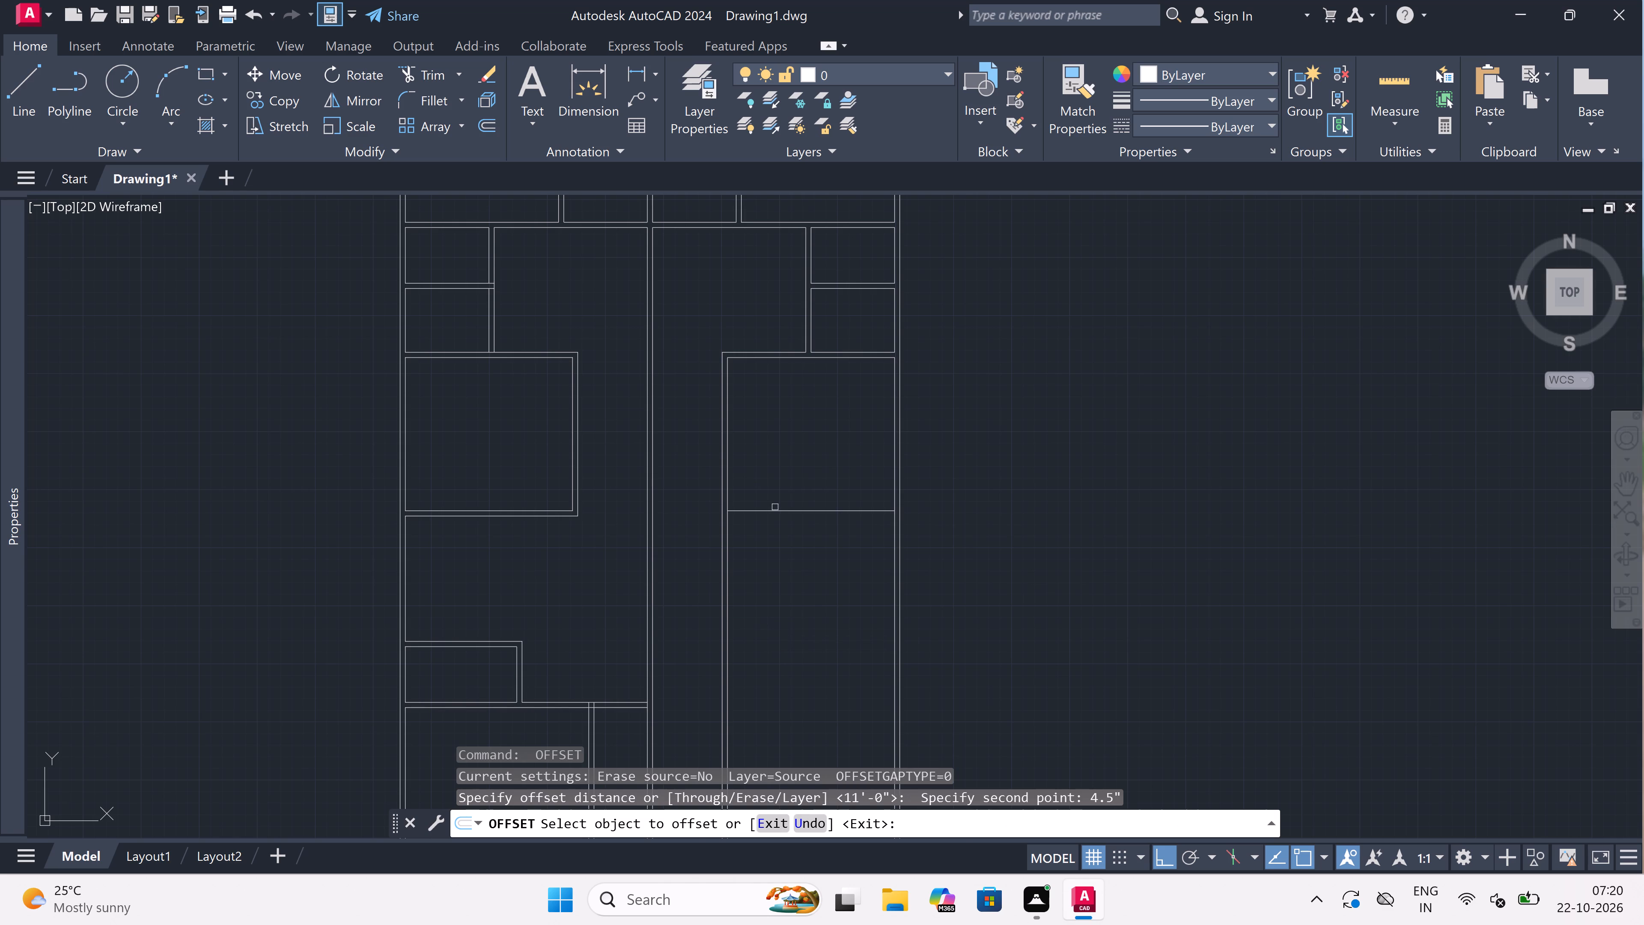
{"action": "scroll", "coordinate": [775, 507], "scroll_direction": "up", "scroll_amount": 1}
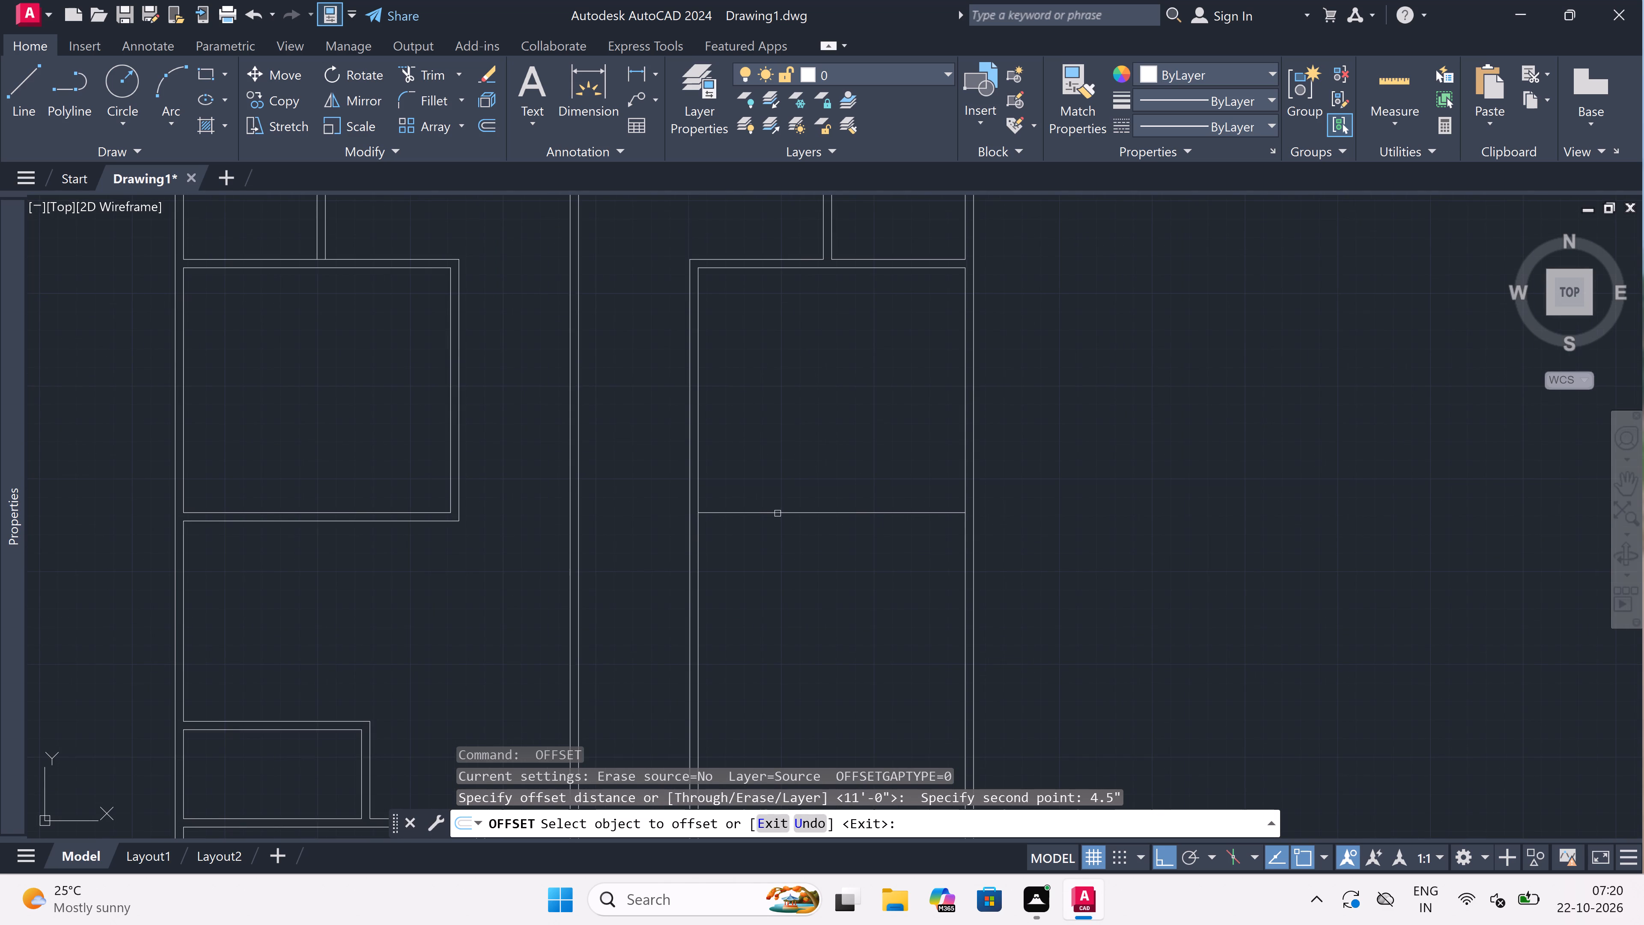
{"action": "left_click", "coordinate": [777, 513]}
{"action": "left_click", "coordinate": [758, 590]}
{"action": "key", "text": "Escape"}
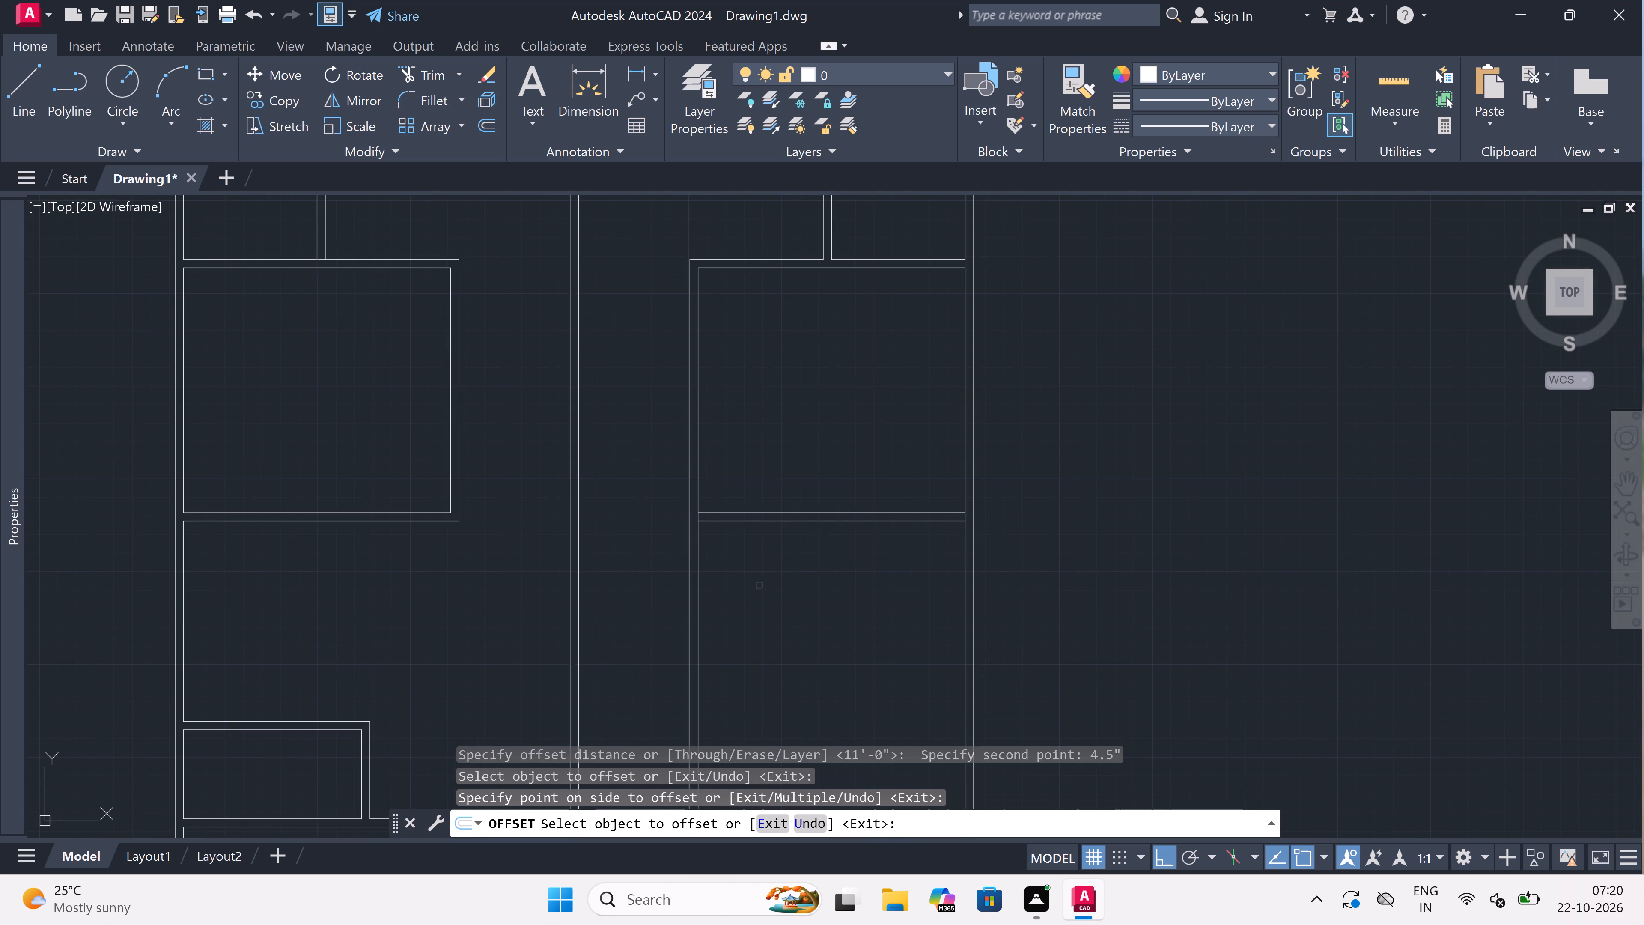
Offset the lower line of this new right-hand horizontal wall 9' downward.
{"action": "key", "text": "space"}
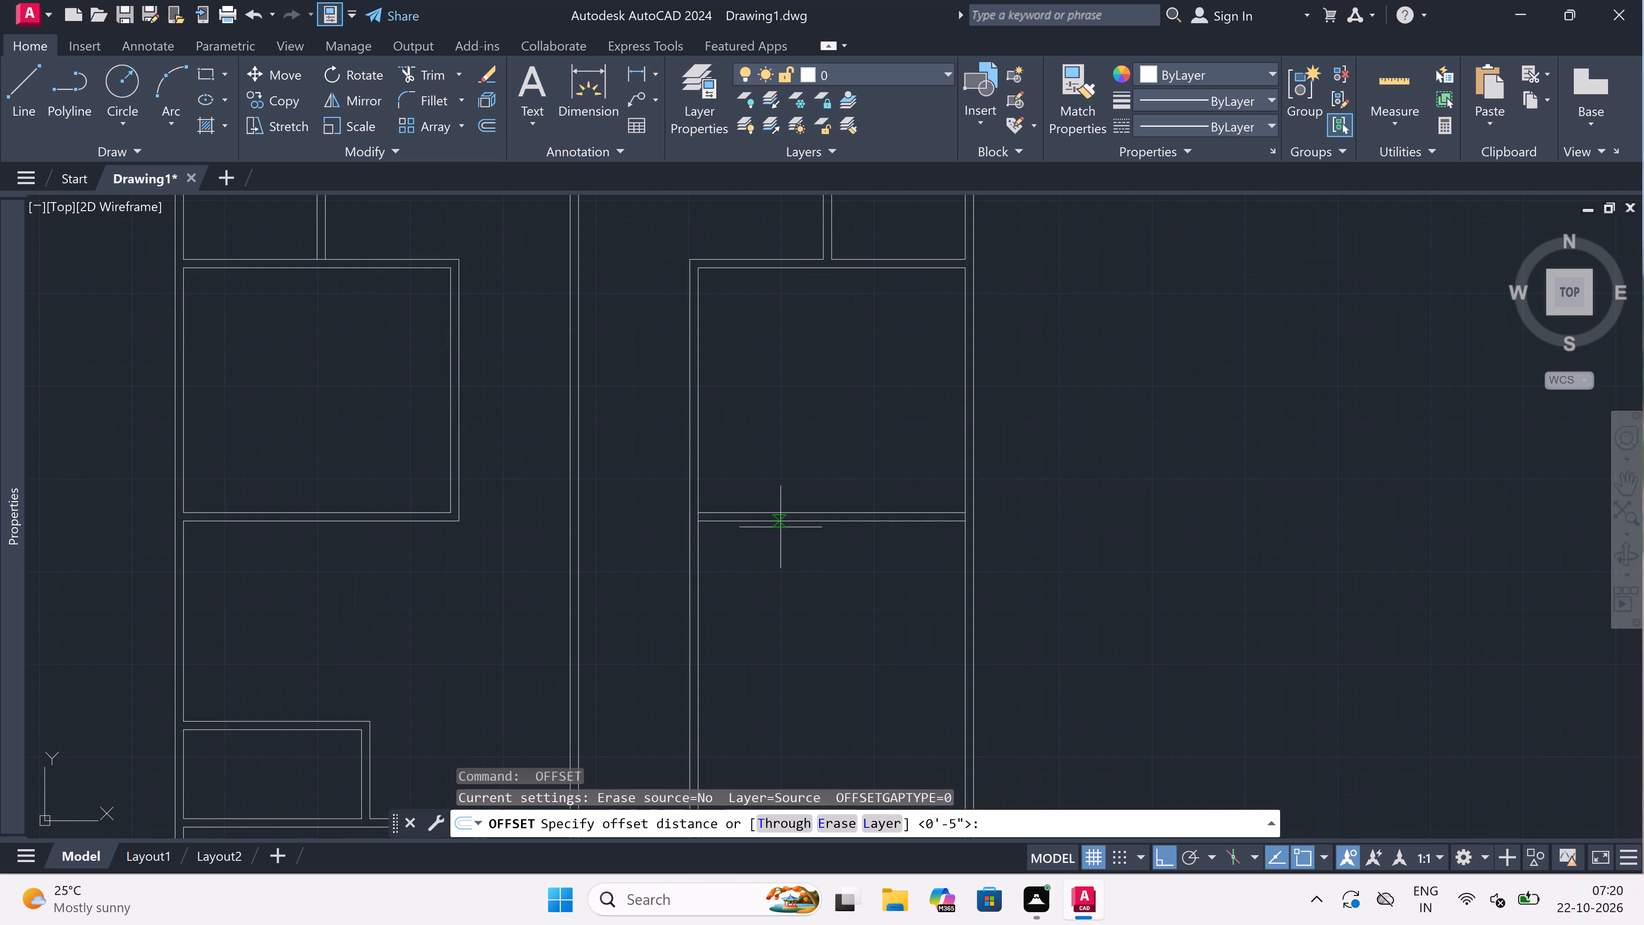
{"action": "left_click", "coordinate": [797, 519]}
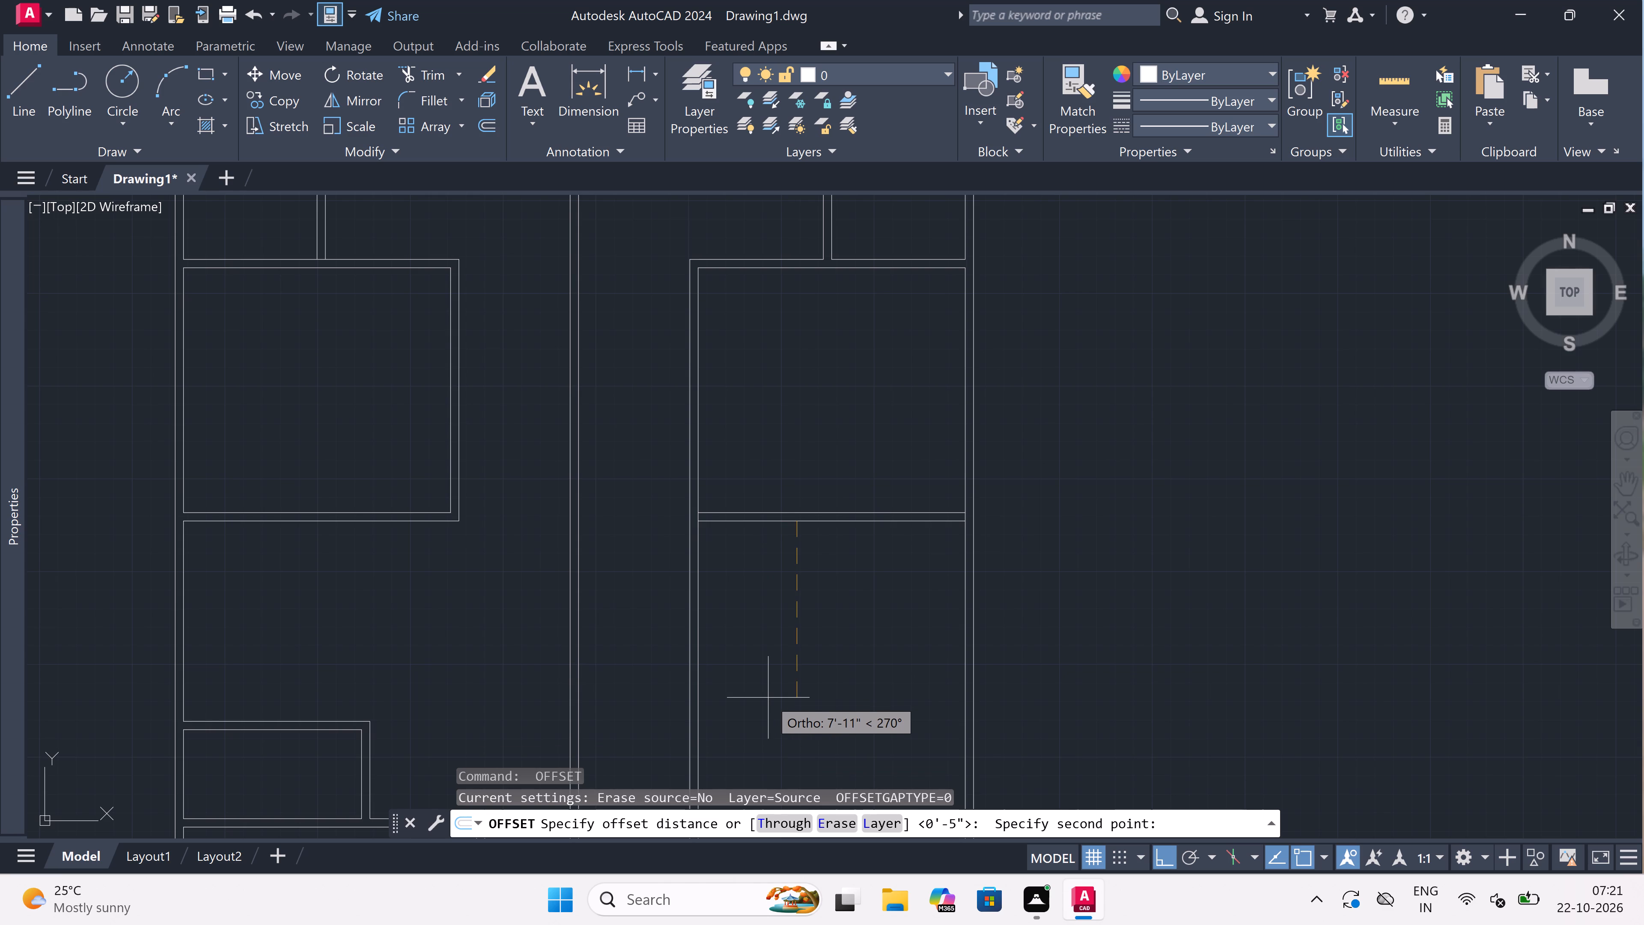
{"action": "type", "text": "9'"}
{"action": "key", "text": "space"}
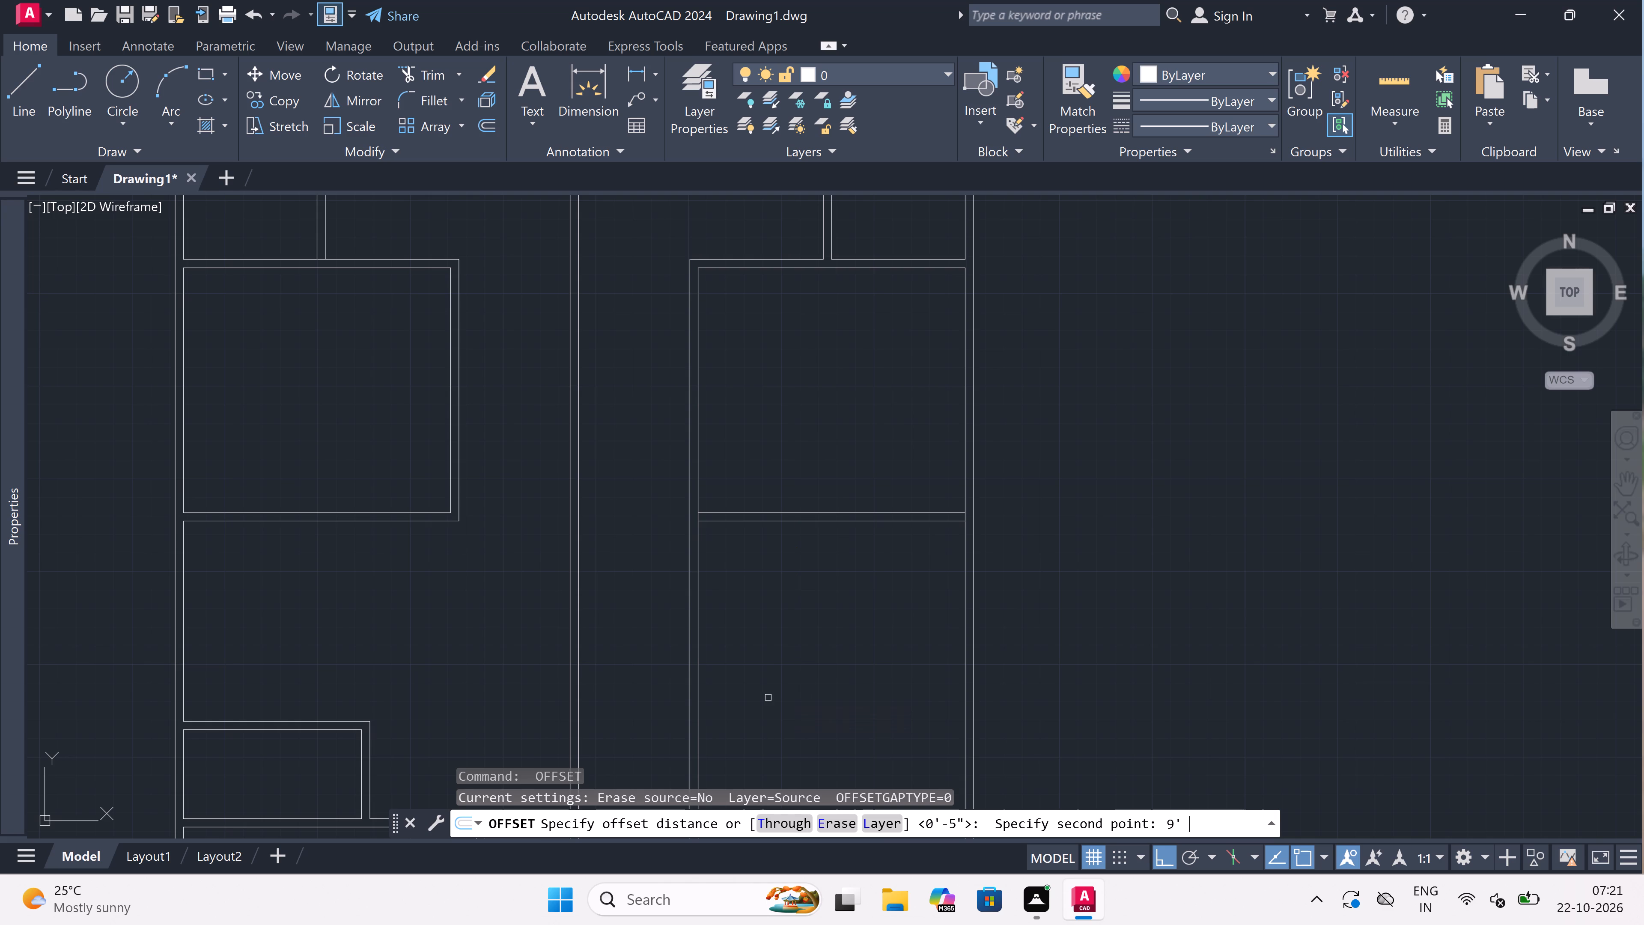
{"action": "double_click", "coordinate": [864, 522]}
{"action": "left_click", "coordinate": [872, 593]}
{"action": "key", "text": "Escape"}
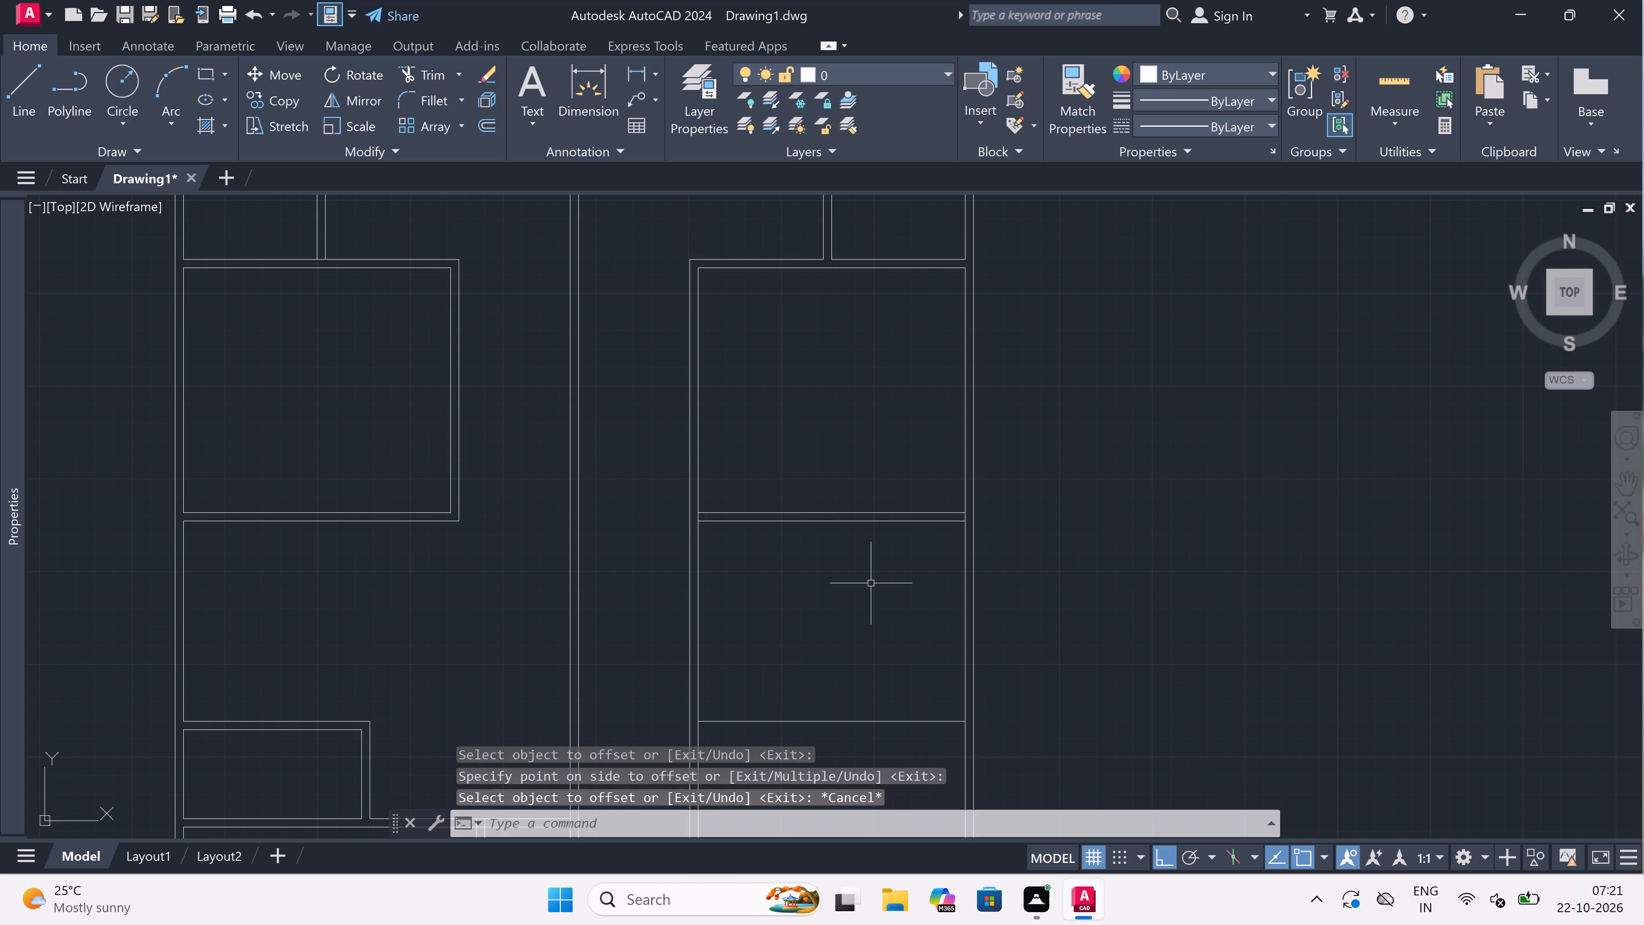
Offset the line at the bottom of the 9' space 4.5" downward to complete the second horizontal wall.
{"action": "scroll", "coordinate": [871, 583], "scroll_direction": "down", "scroll_amount": 5}
{"action": "scroll", "coordinate": [869, 603], "scroll_direction": "up", "scroll_amount": 5}
{"action": "key", "text": "space"}
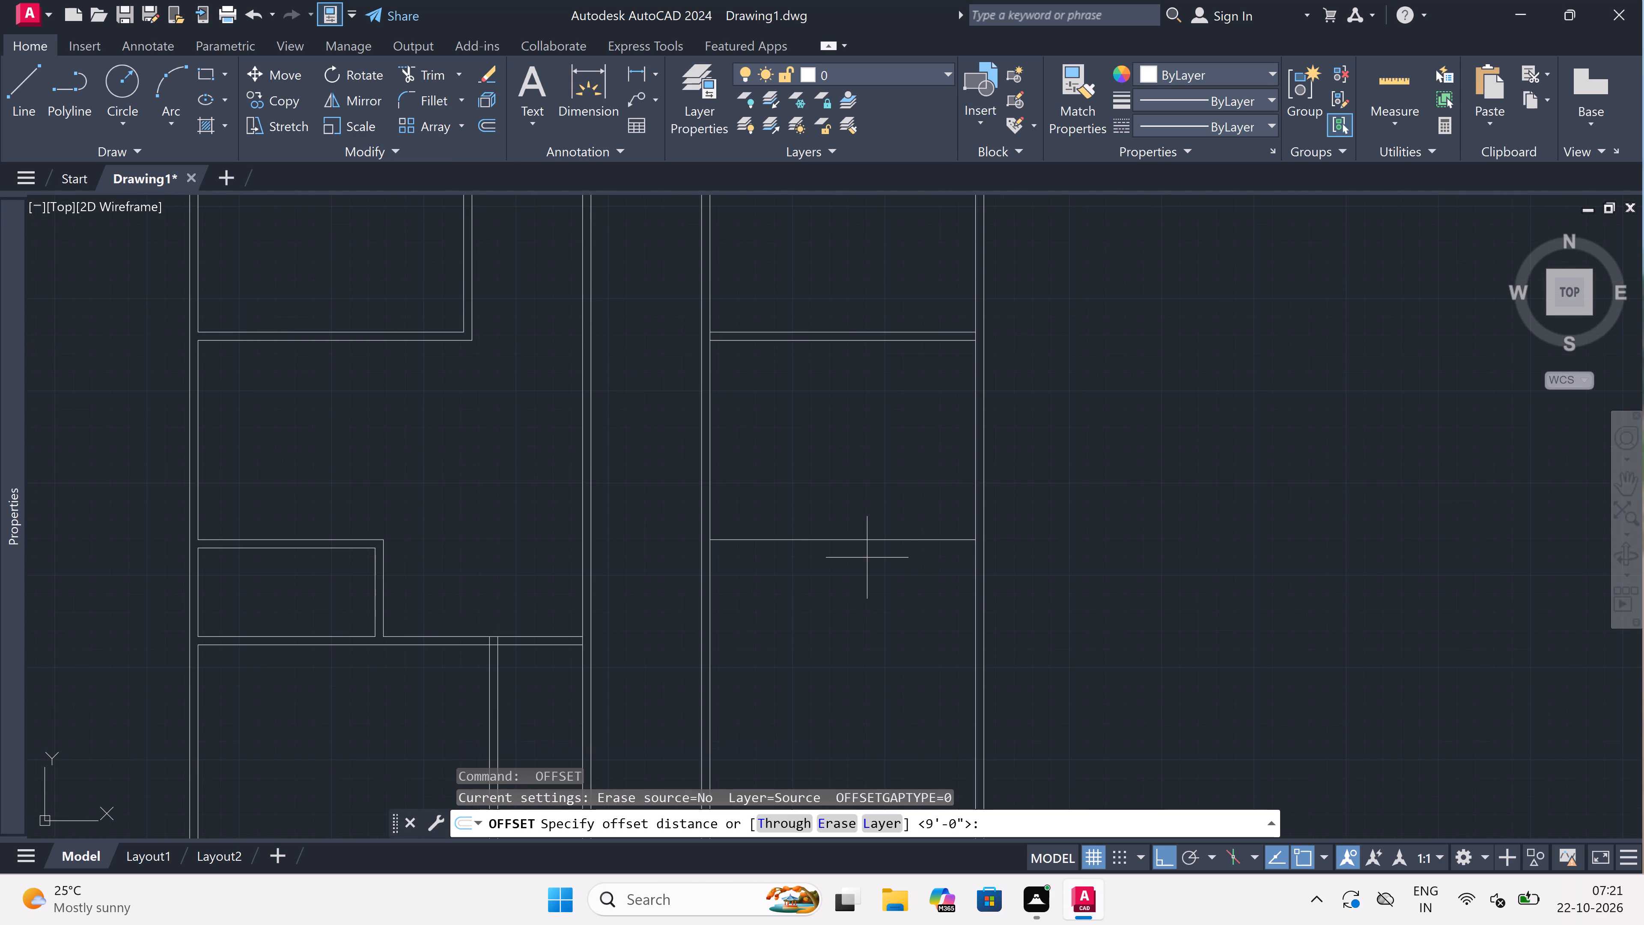
{"action": "left_click", "coordinate": [867, 547]}
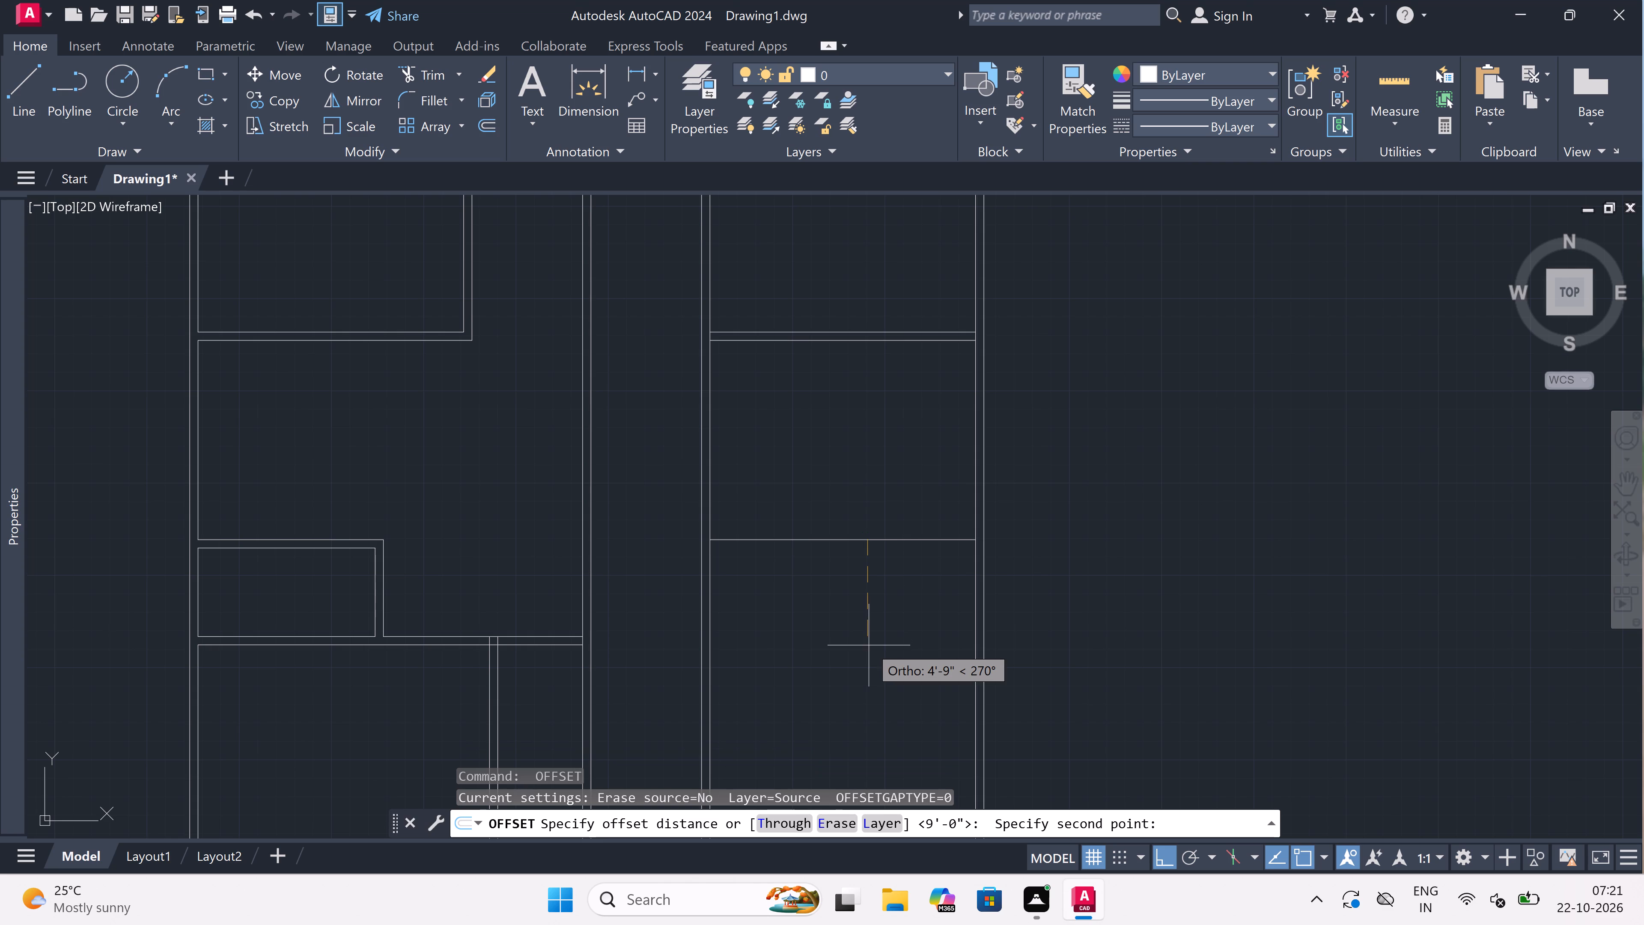
{"action": "type", "text": "4.5\""}
{"action": "key", "text": "space"}
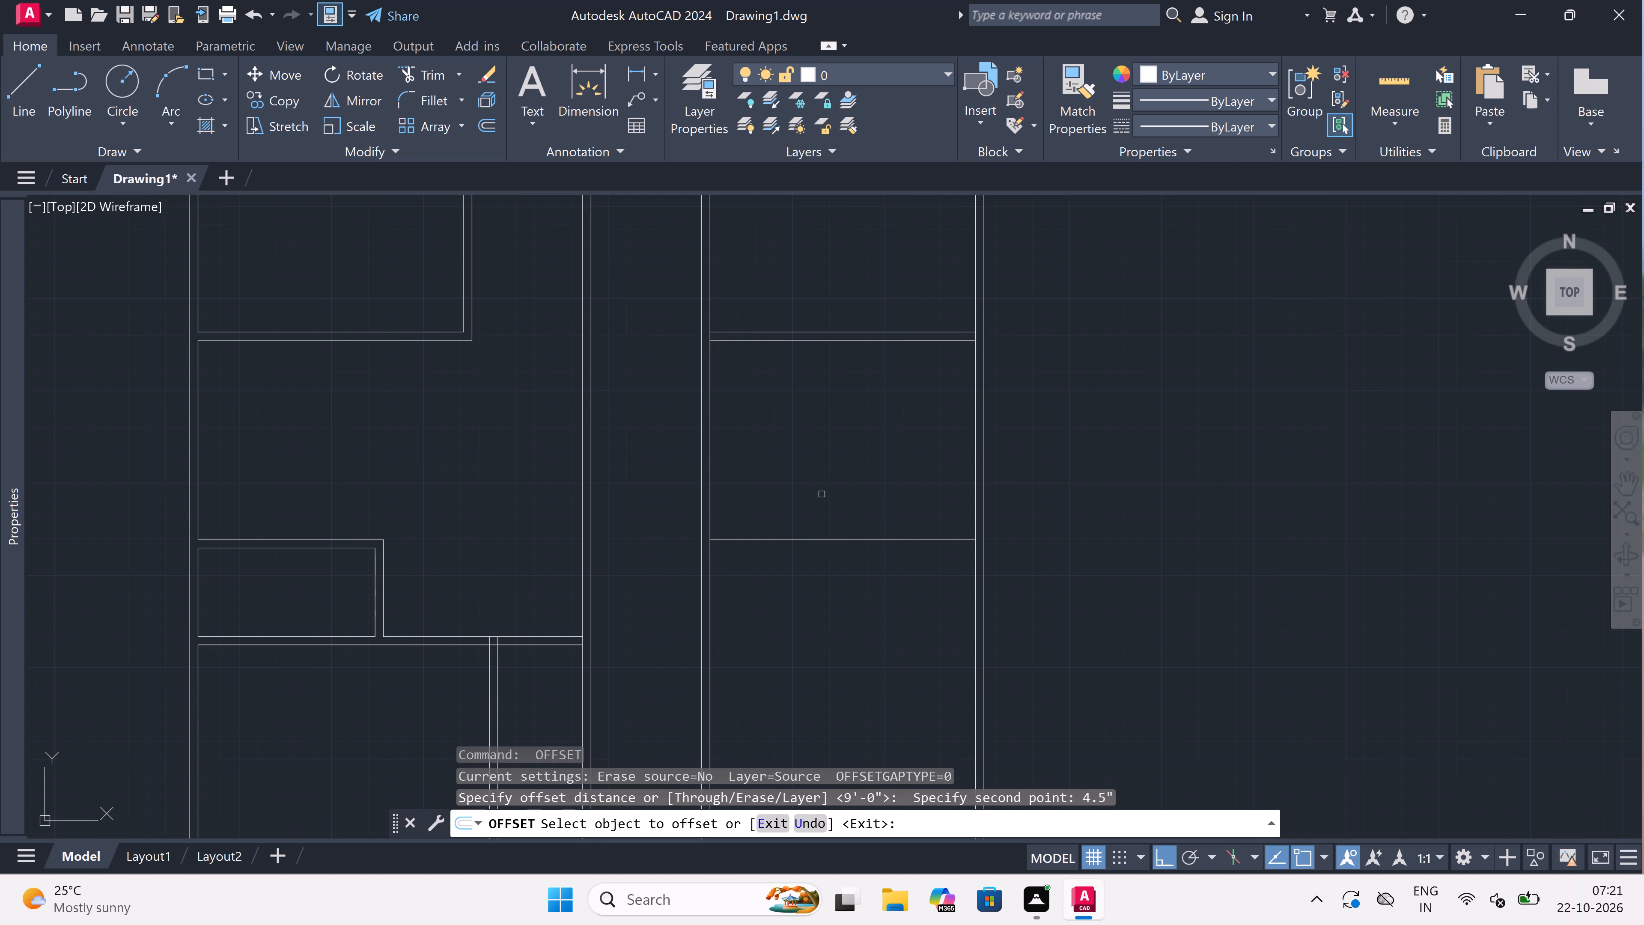
{"action": "left_click_drag", "start_coordinate": [825, 539], "coordinate": [825, 547]}
{"action": "left_click", "coordinate": [819, 592]}
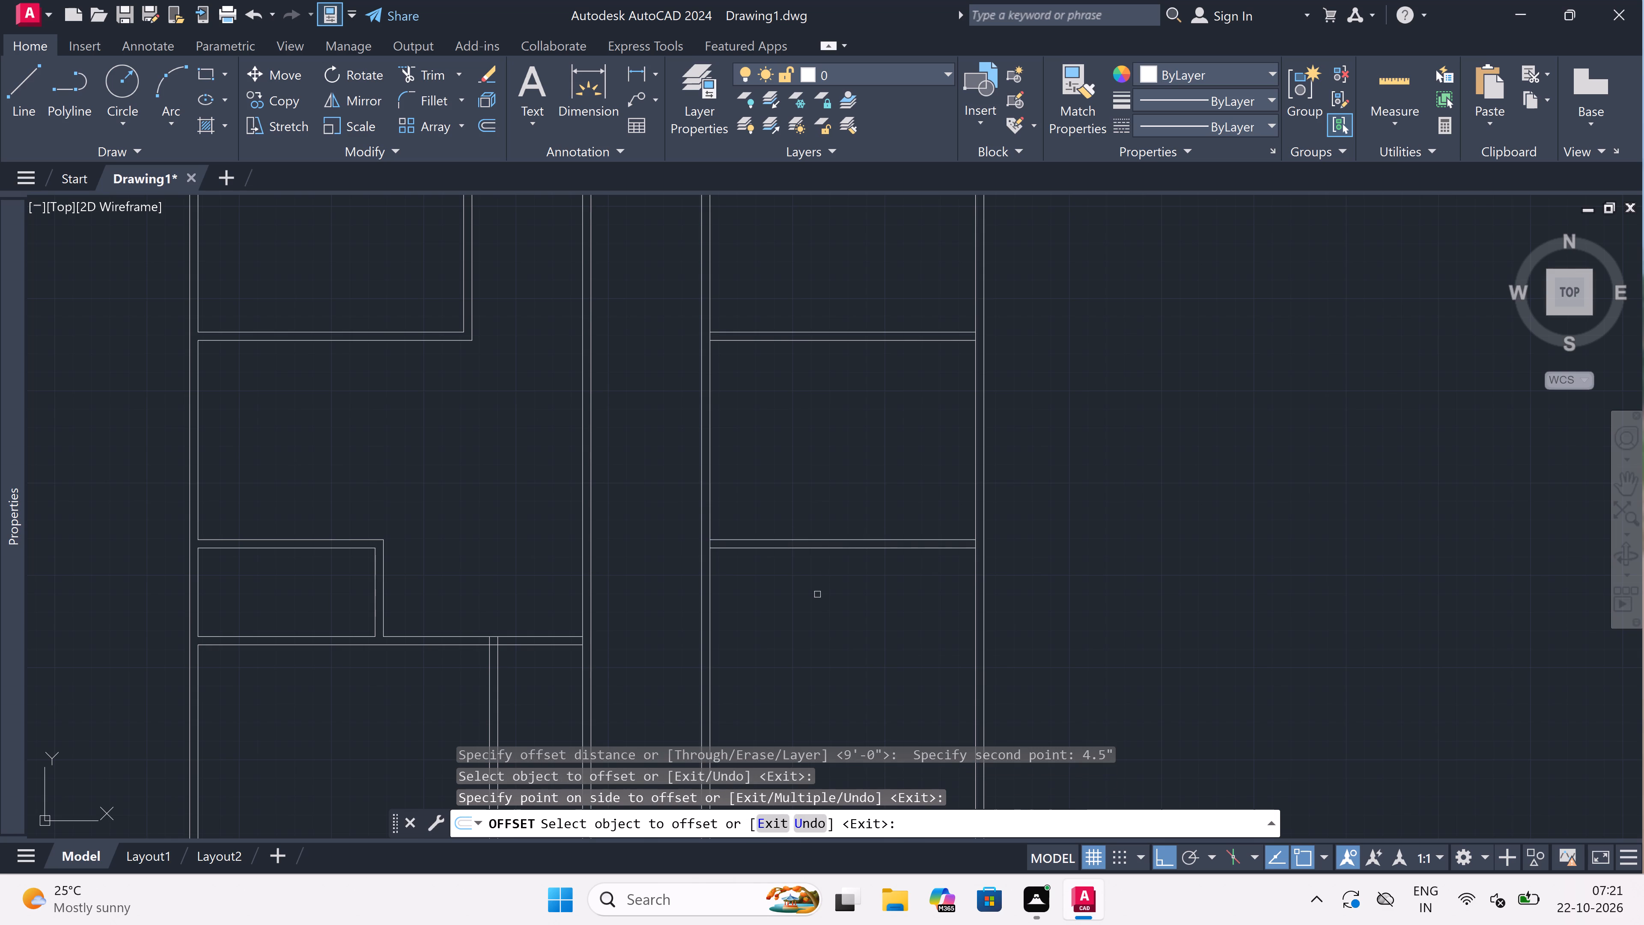
{"action": "key", "text": "Escape"}
Offset the lower line of the second right-hand horizontal wall 4' downward.
{"action": "key", "text": "space"}
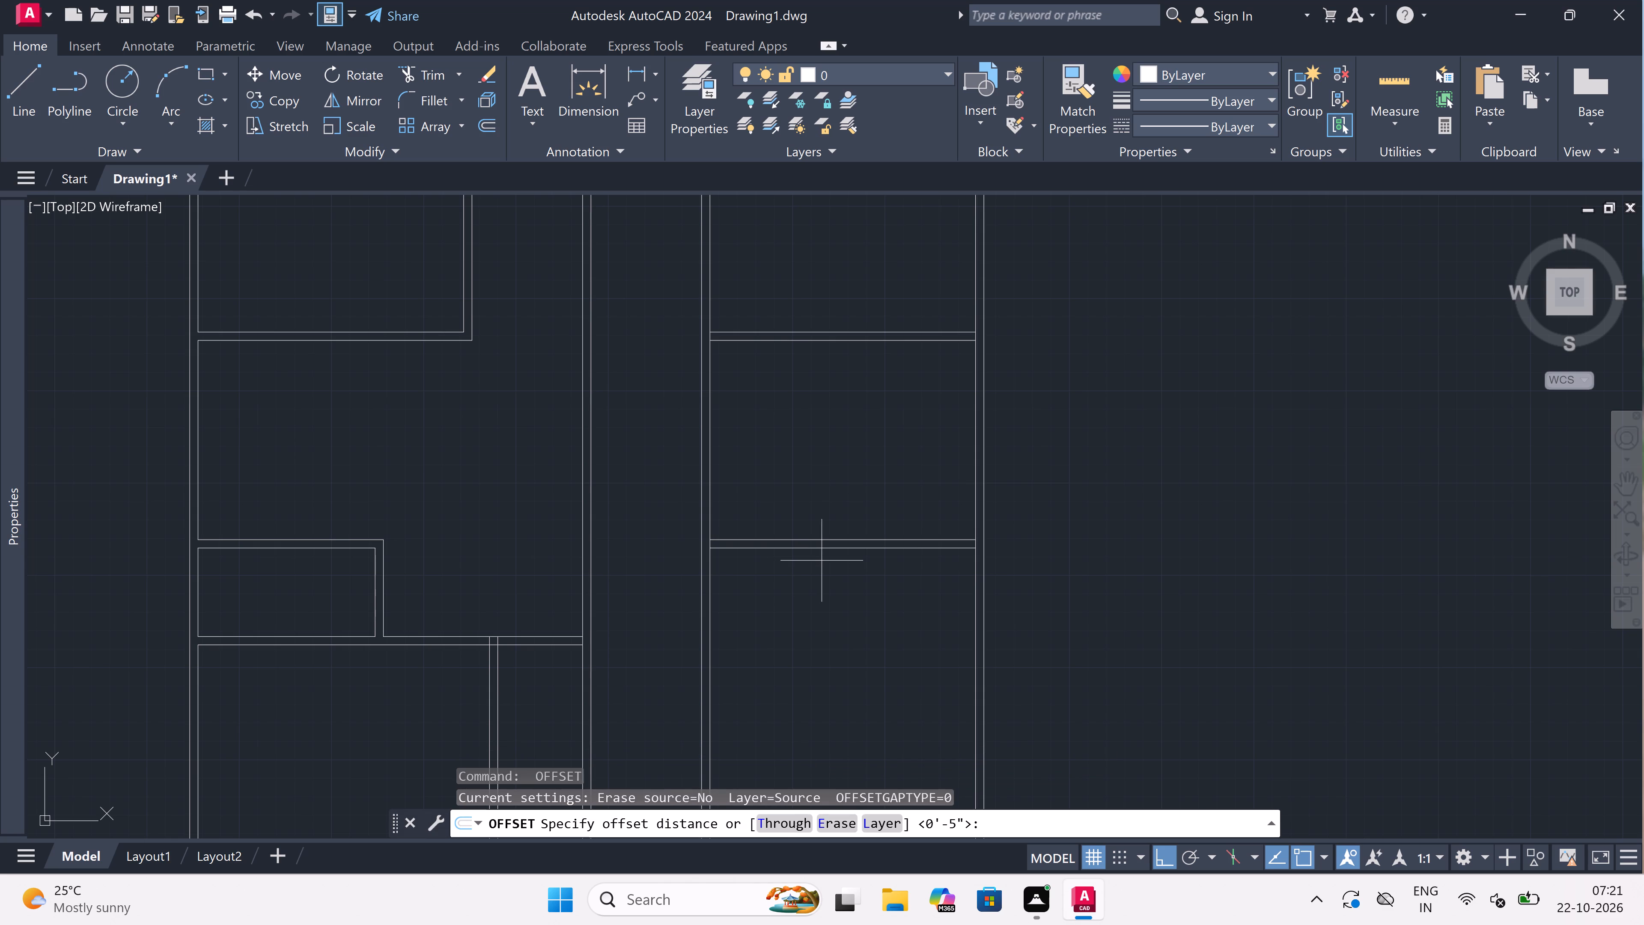
{"action": "left_click", "coordinate": [822, 547]}
{"action": "scroll", "coordinate": [822, 547], "scroll_direction": "down", "scroll_amount": 3}
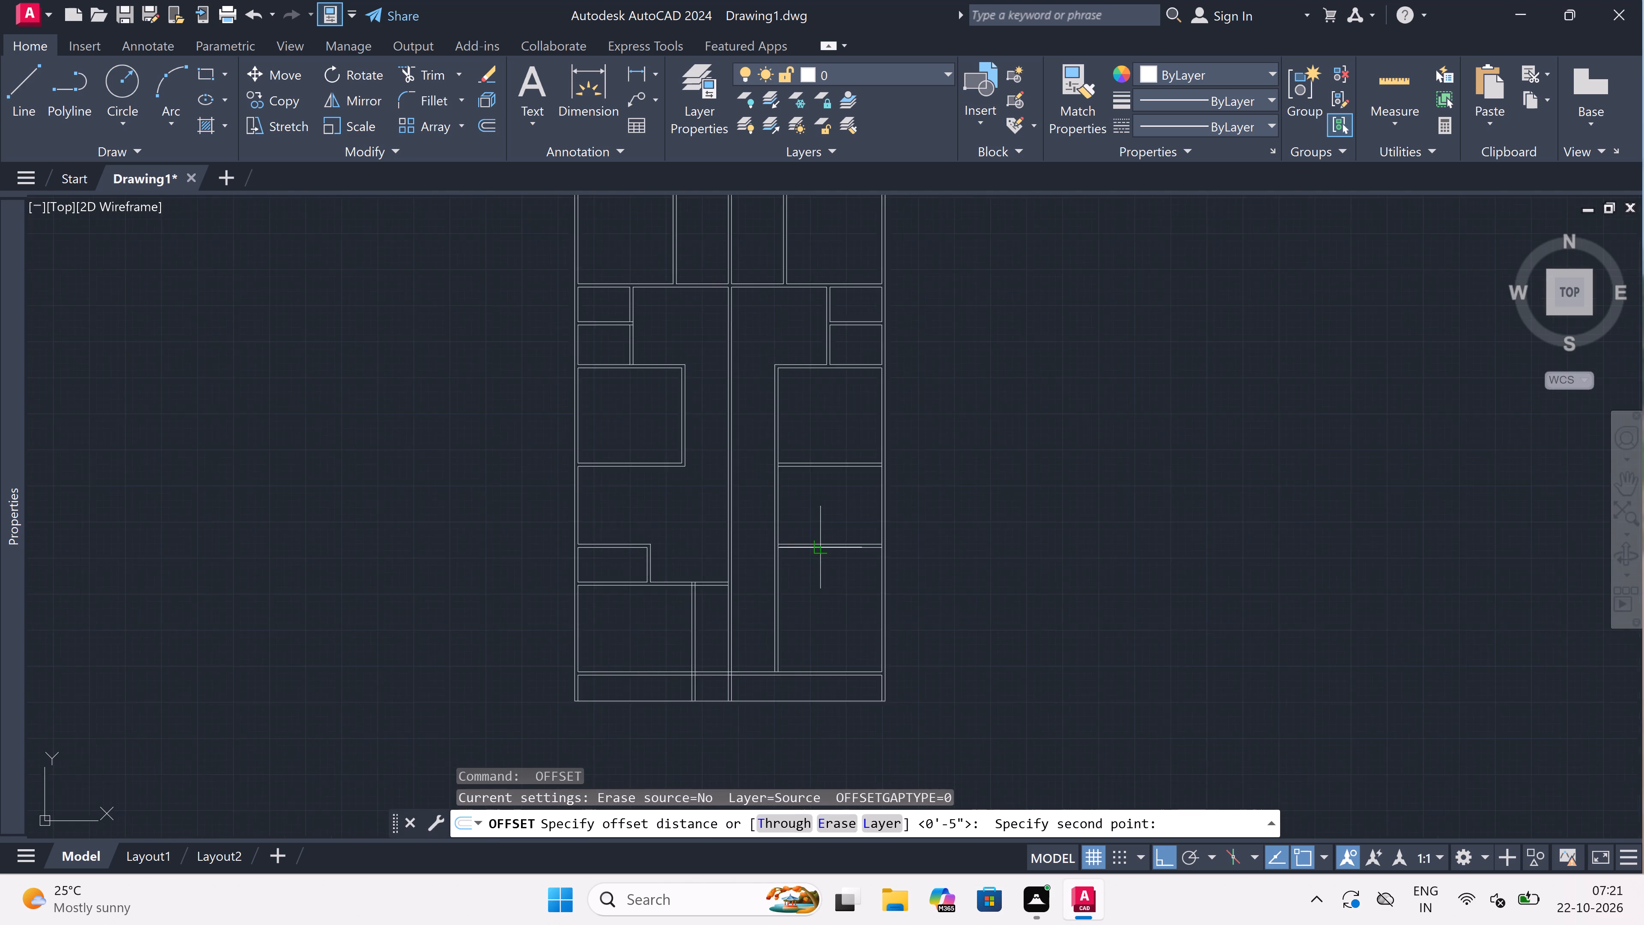
{"action": "scroll", "coordinate": [797, 603], "scroll_direction": "up", "scroll_amount": 3}
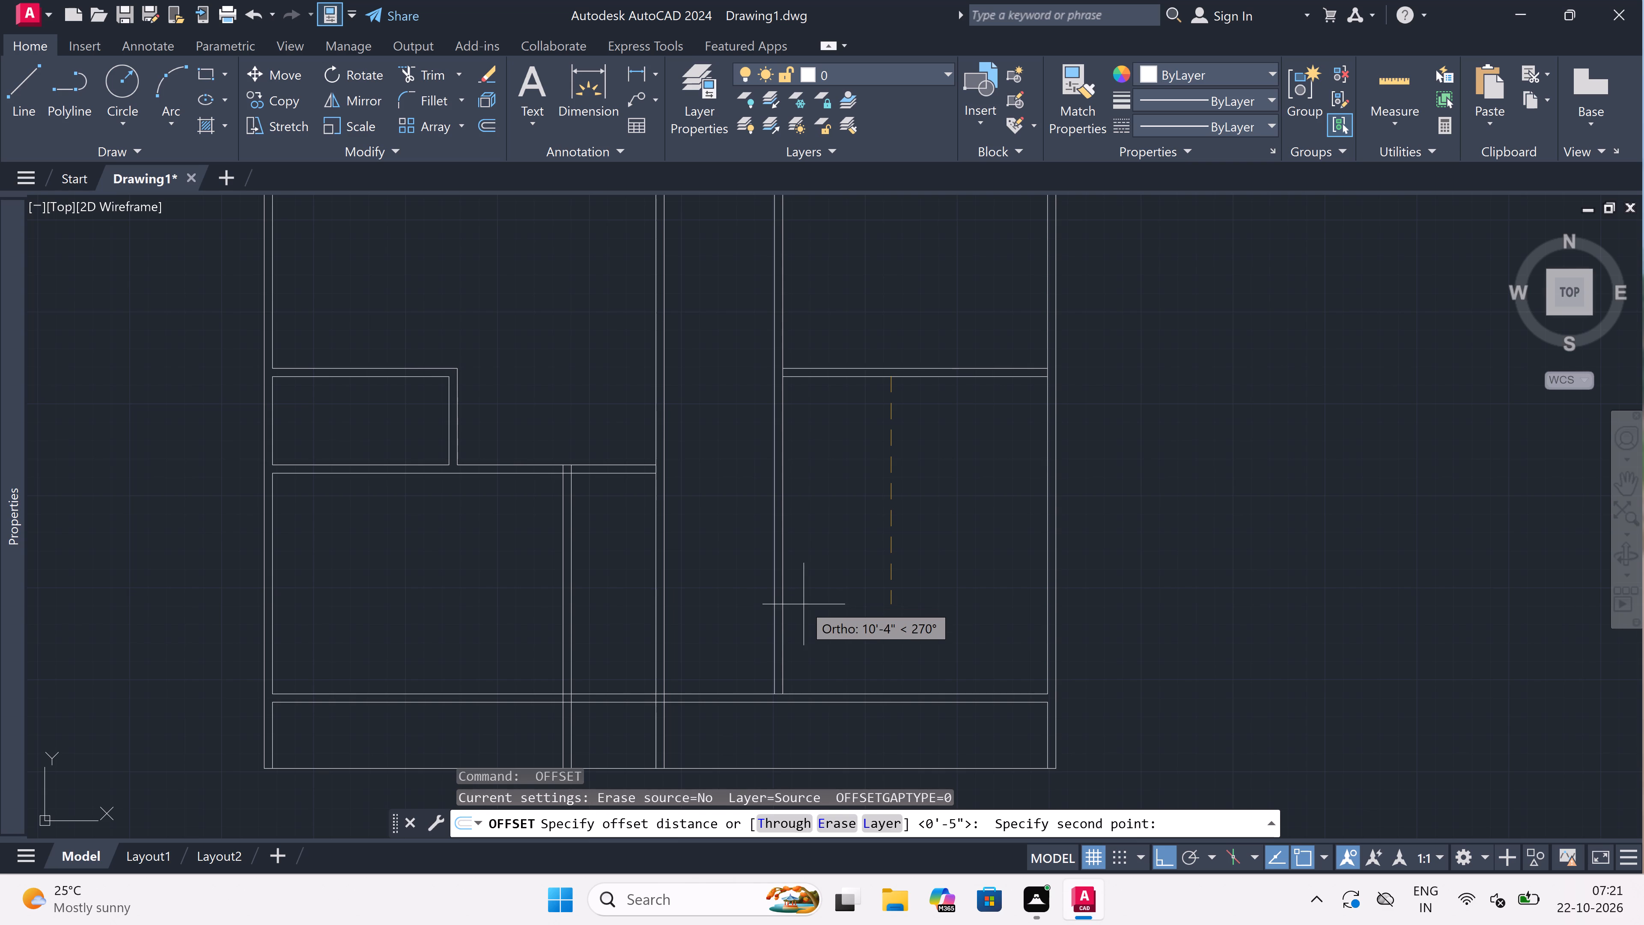
{"action": "type", "text": "4'"}
{"action": "key", "text": "space"}
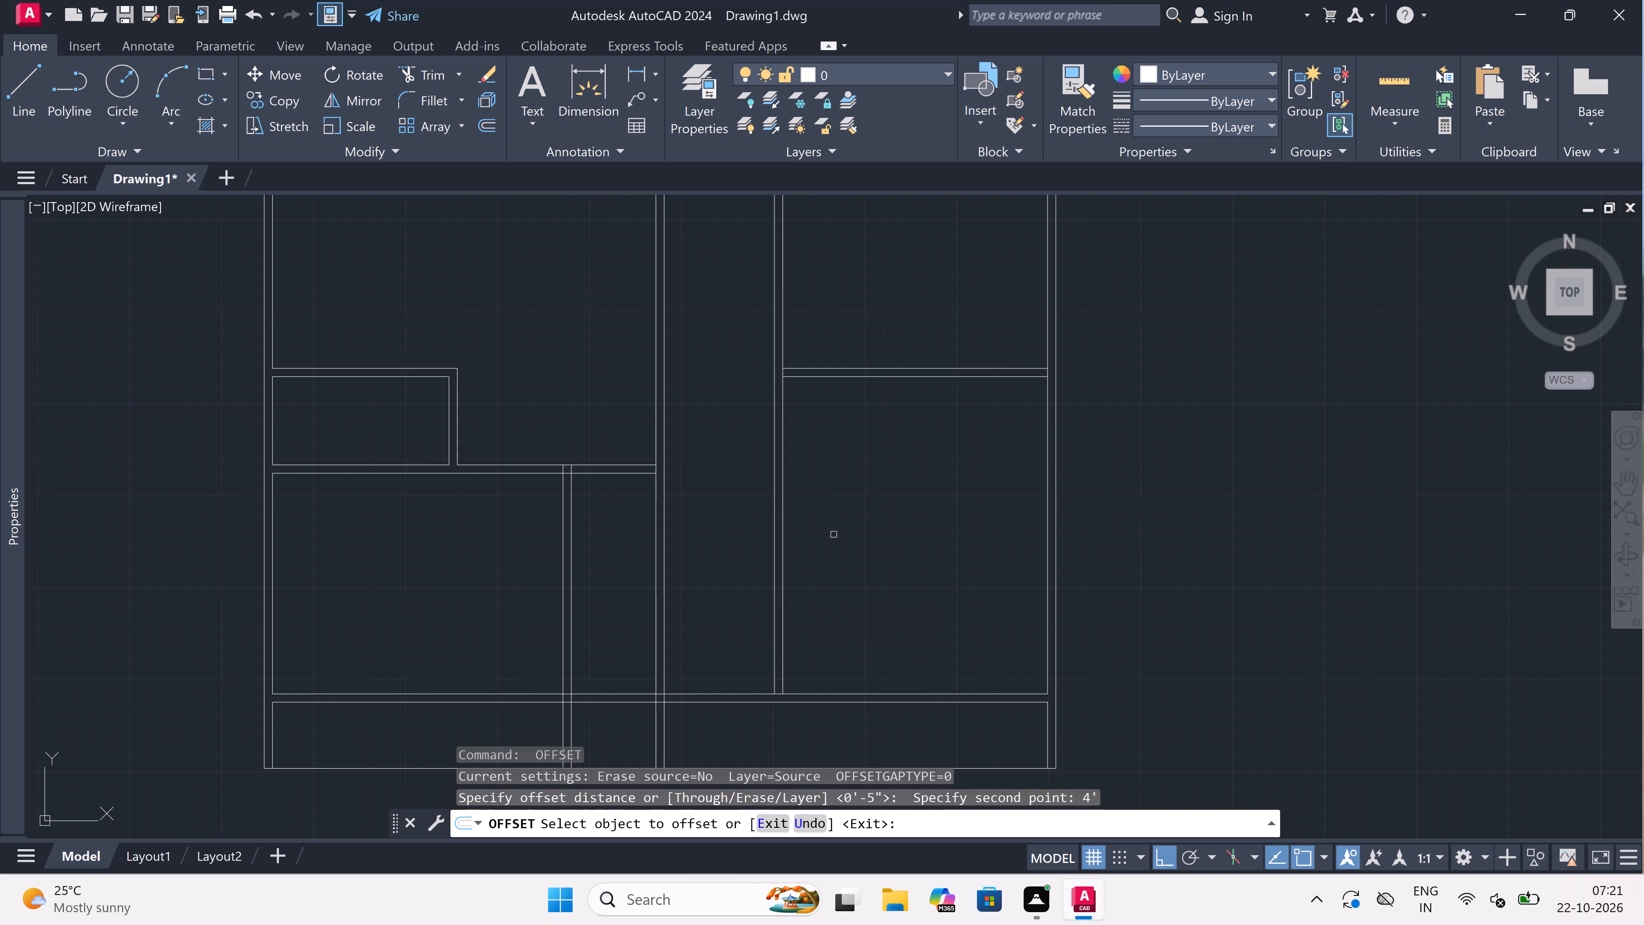
{"action": "left_click_drag", "start_coordinate": [882, 378], "coordinate": [882, 383]}
{"action": "left_click", "coordinate": [875, 454]}
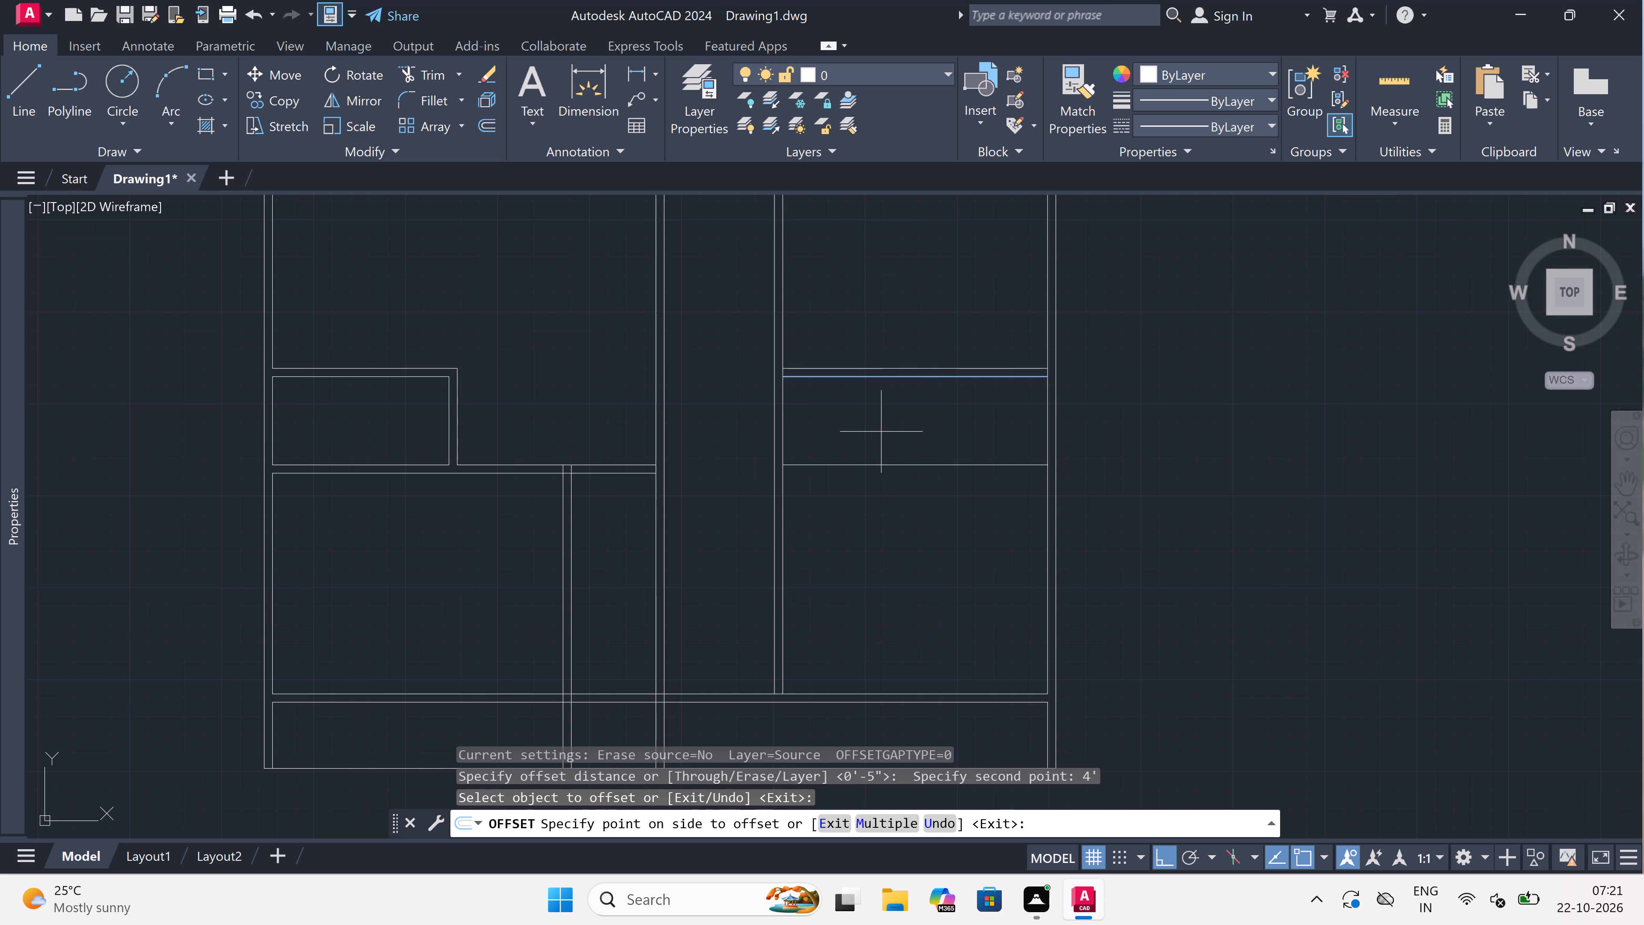
{"action": "key", "text": "Escape"}
Offset the line at the bottom of the 4' space 4.5" downward to complete the third horizontal wall.
{"action": "key", "text": "space"}
{"action": "left_click", "coordinate": [873, 462]}
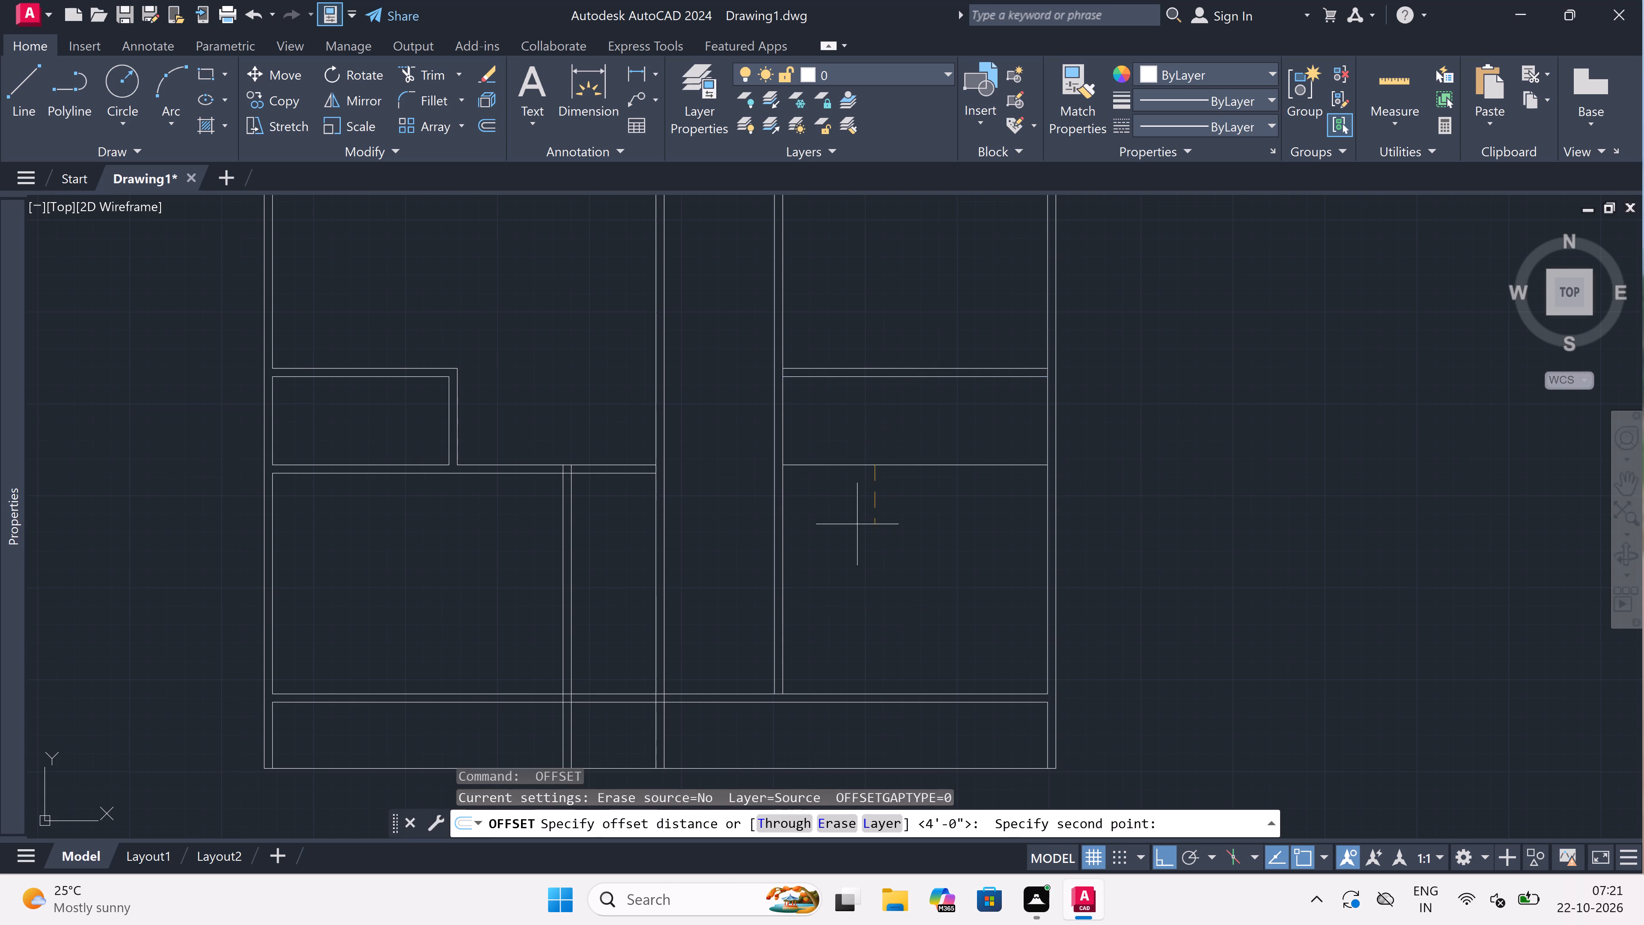
{"action": "type", "text": "4.5\""}
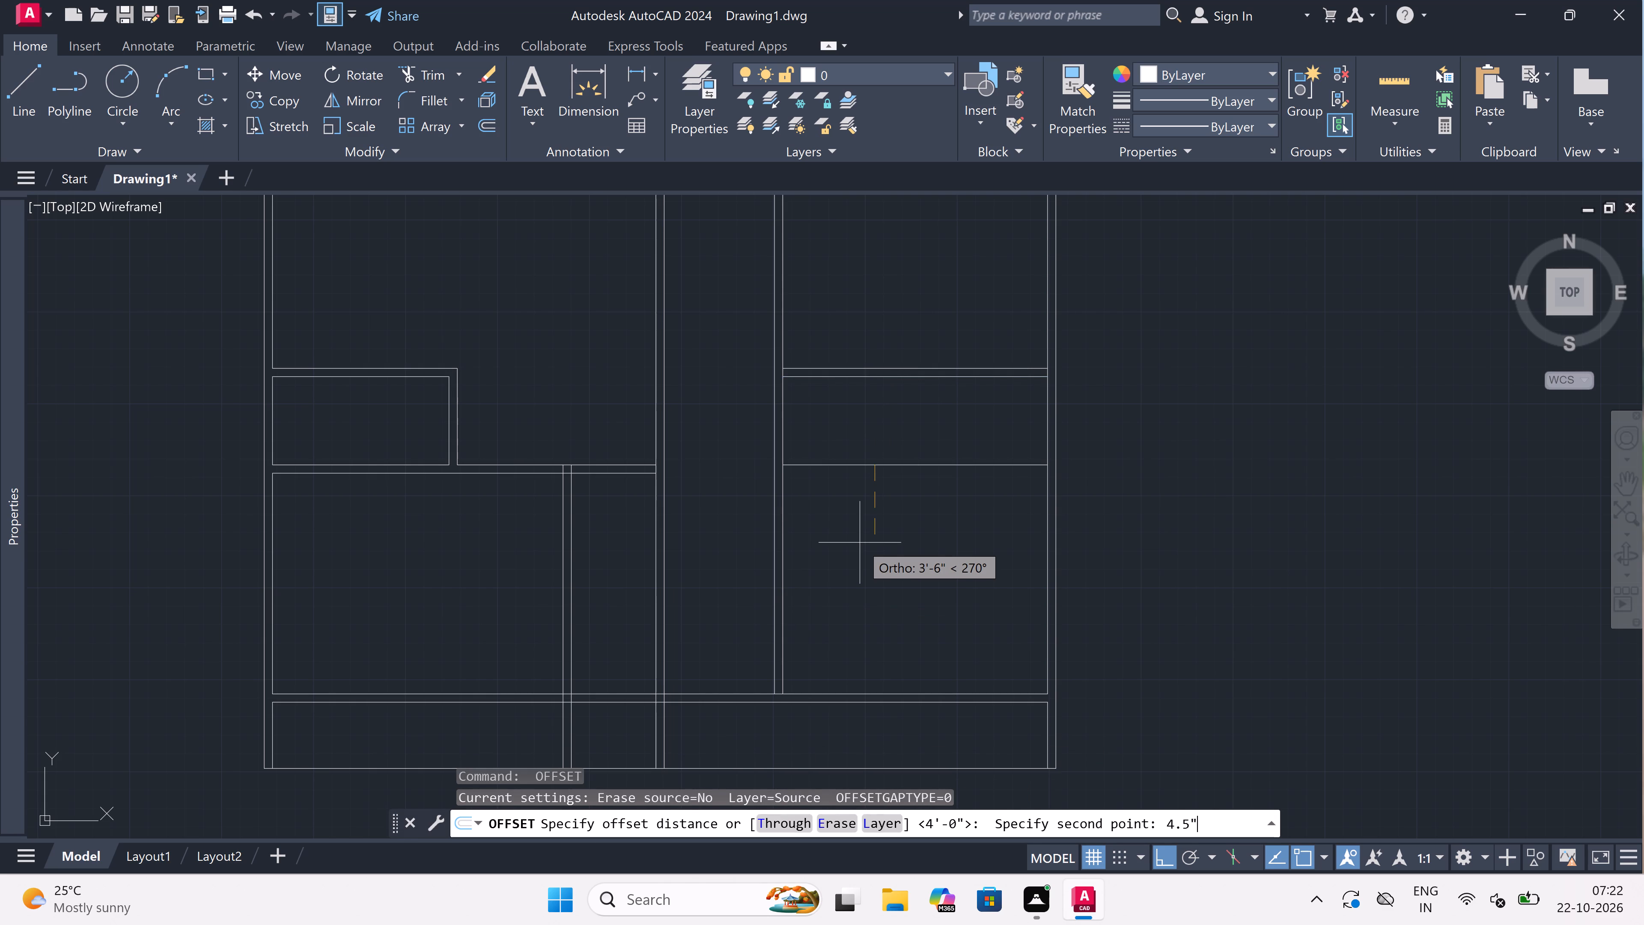
{"action": "key", "text": "space"}
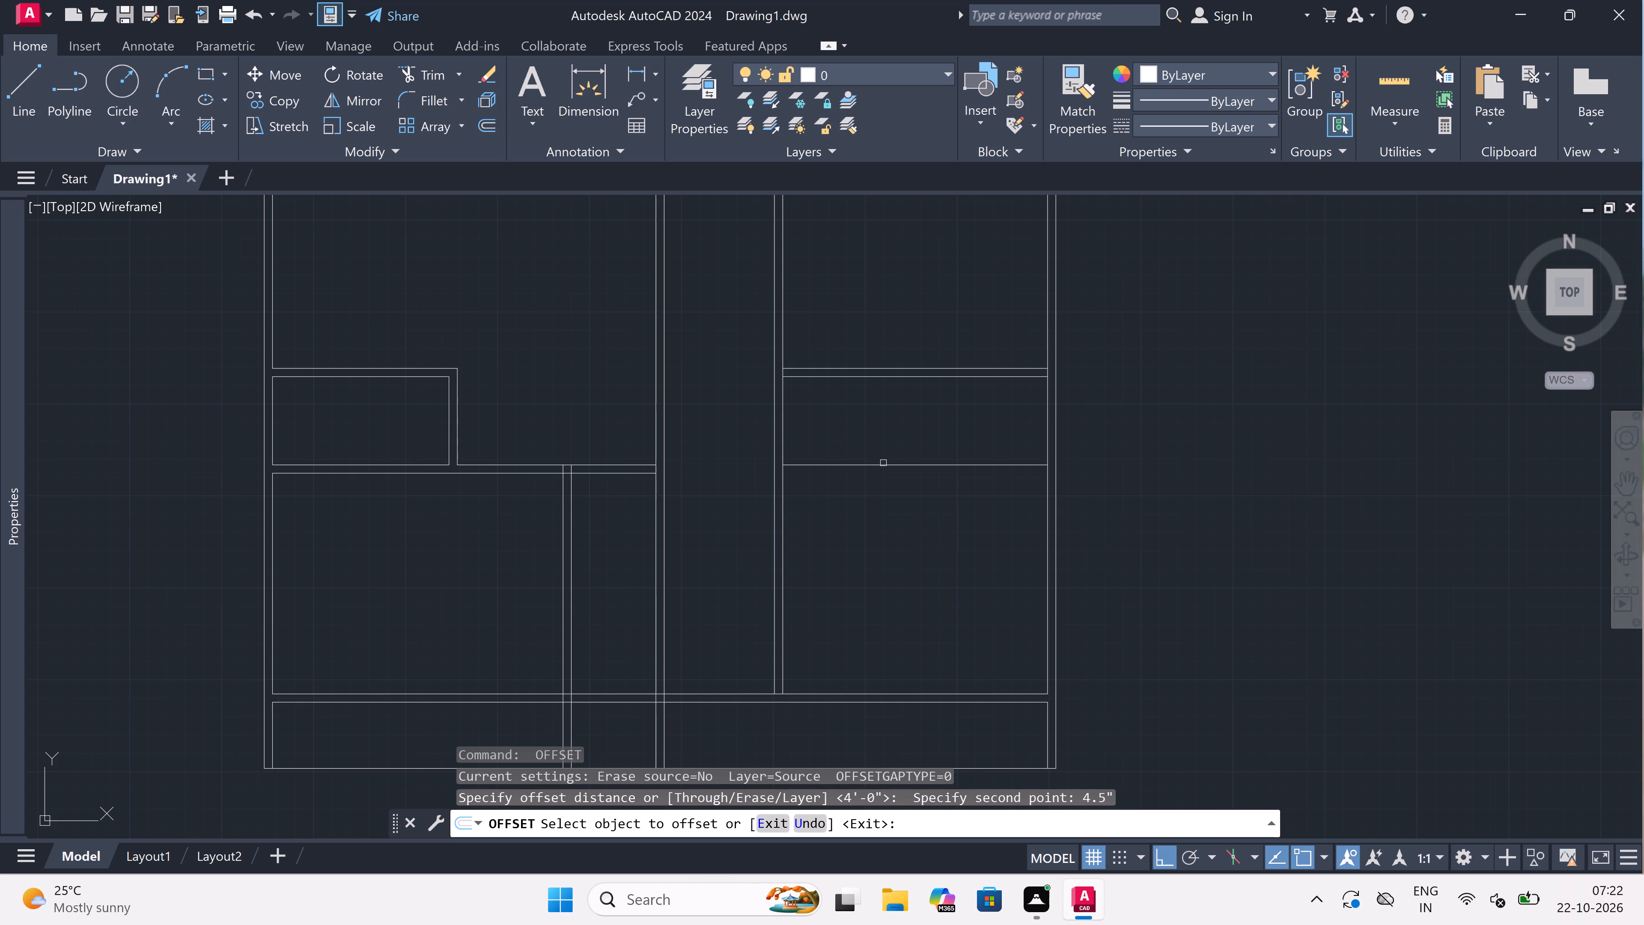
{"action": "left_click_drag", "start_coordinate": [880, 465], "coordinate": [880, 476]}
{"action": "left_click", "coordinate": [864, 536]}
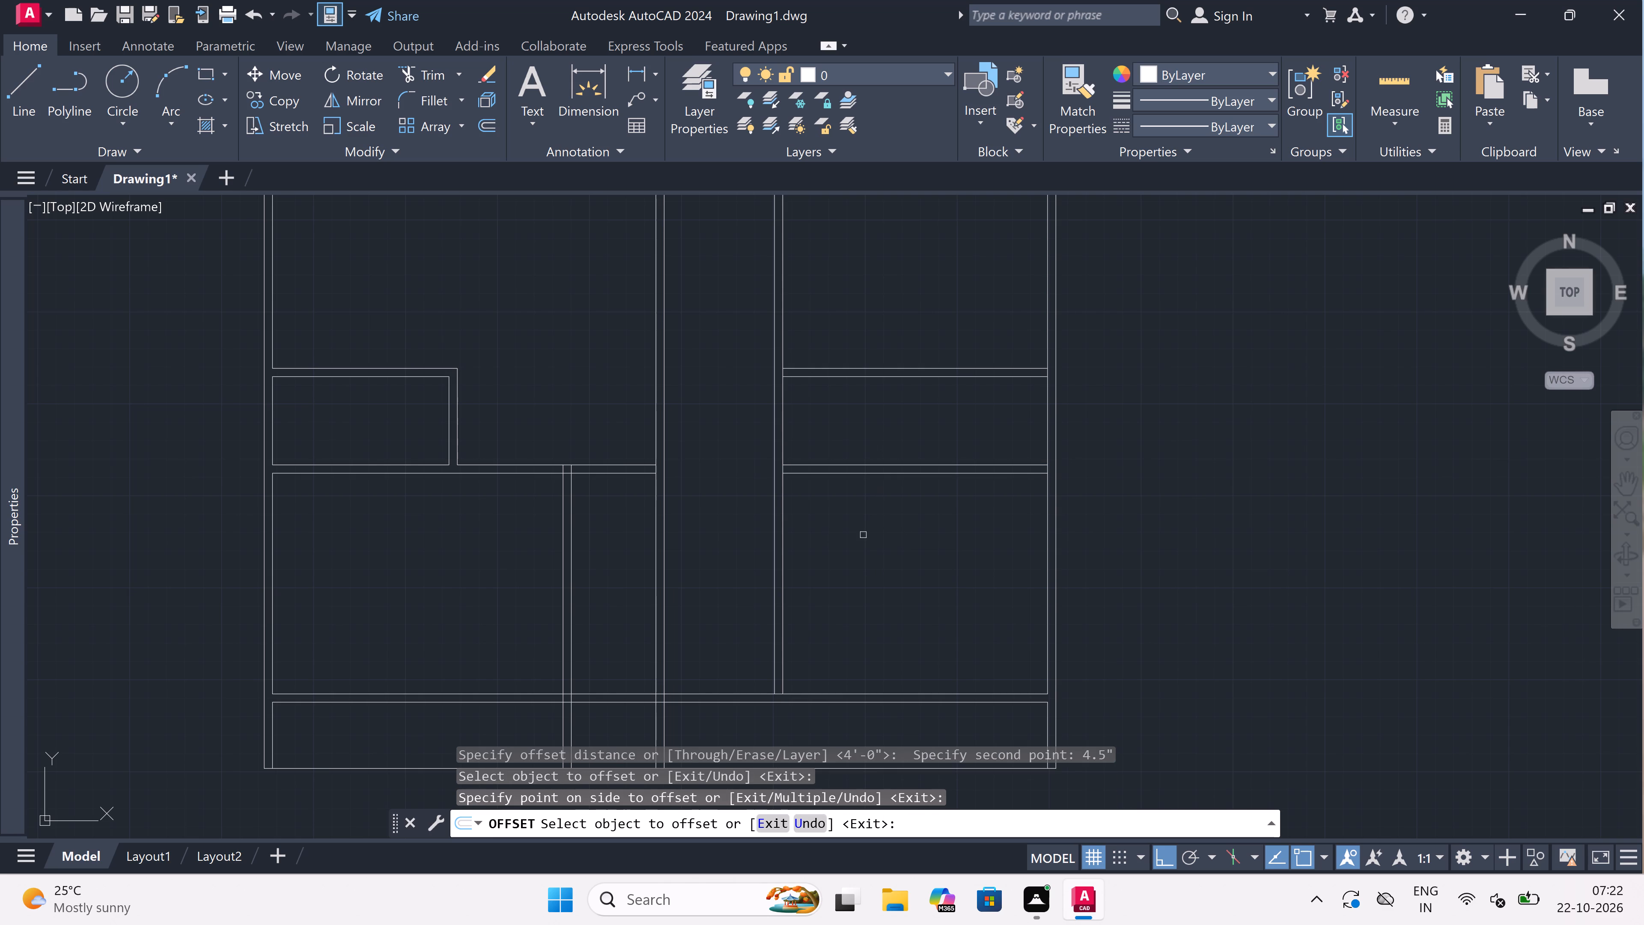
{"action": "key", "text": "Escape"}
{"action": "key", "text": "space"}
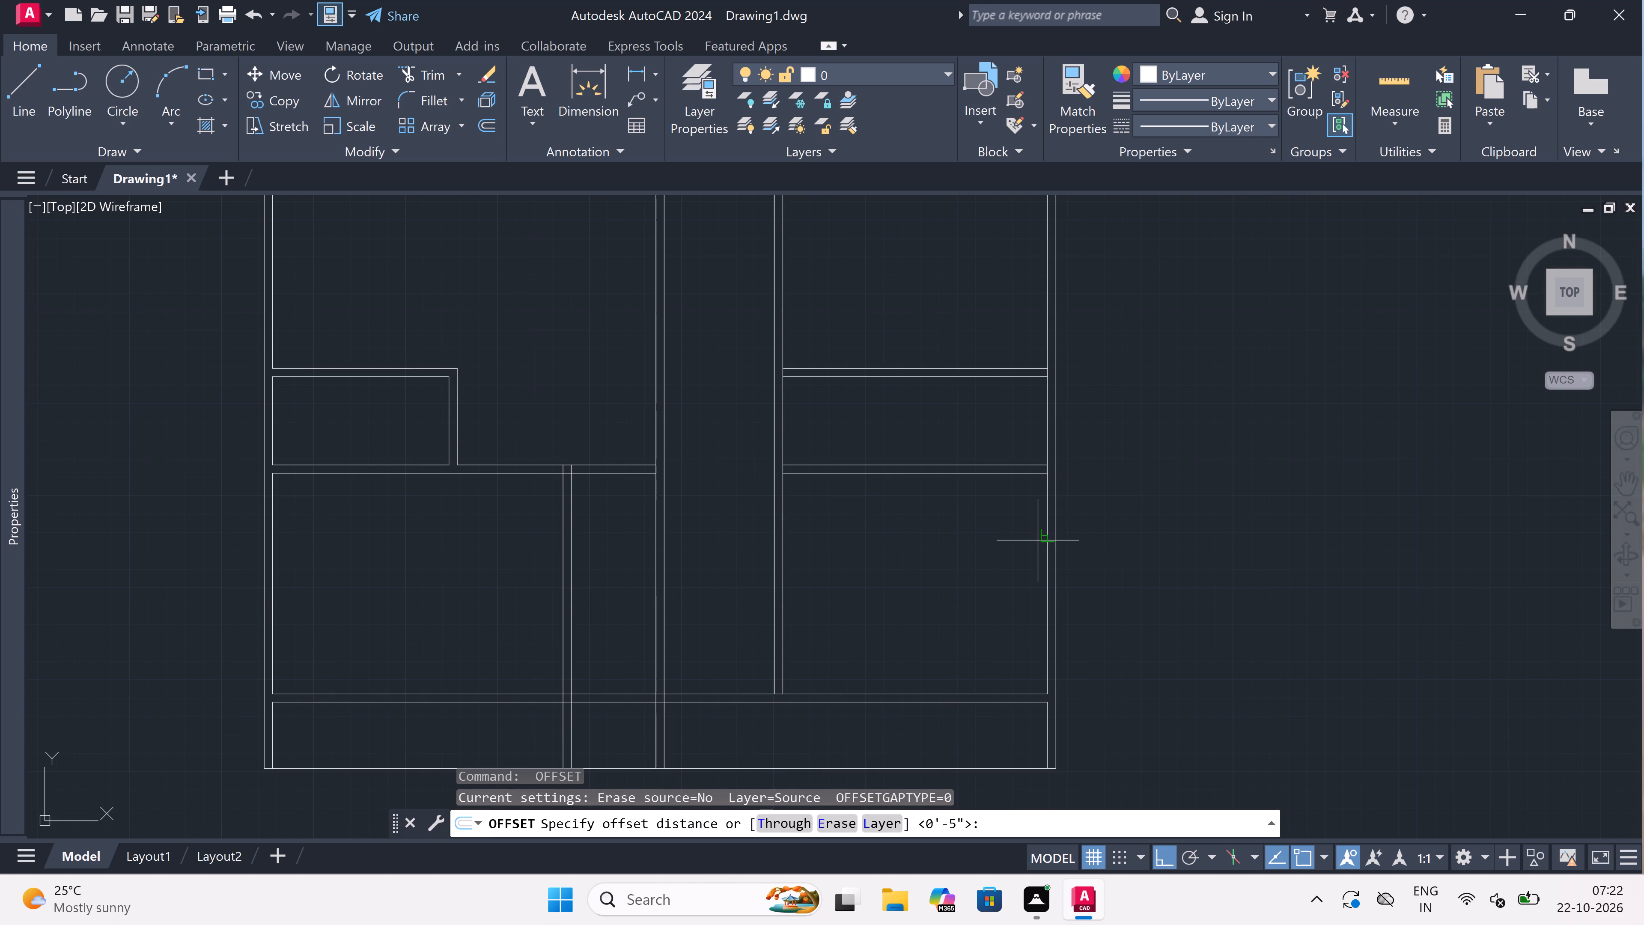
{"action": "key", "text": "Escape"}
Trim the right outer wall's inner line where the two horizontal walls bounding the 4' space meet it.
{"action": "type", "text": "tr"}
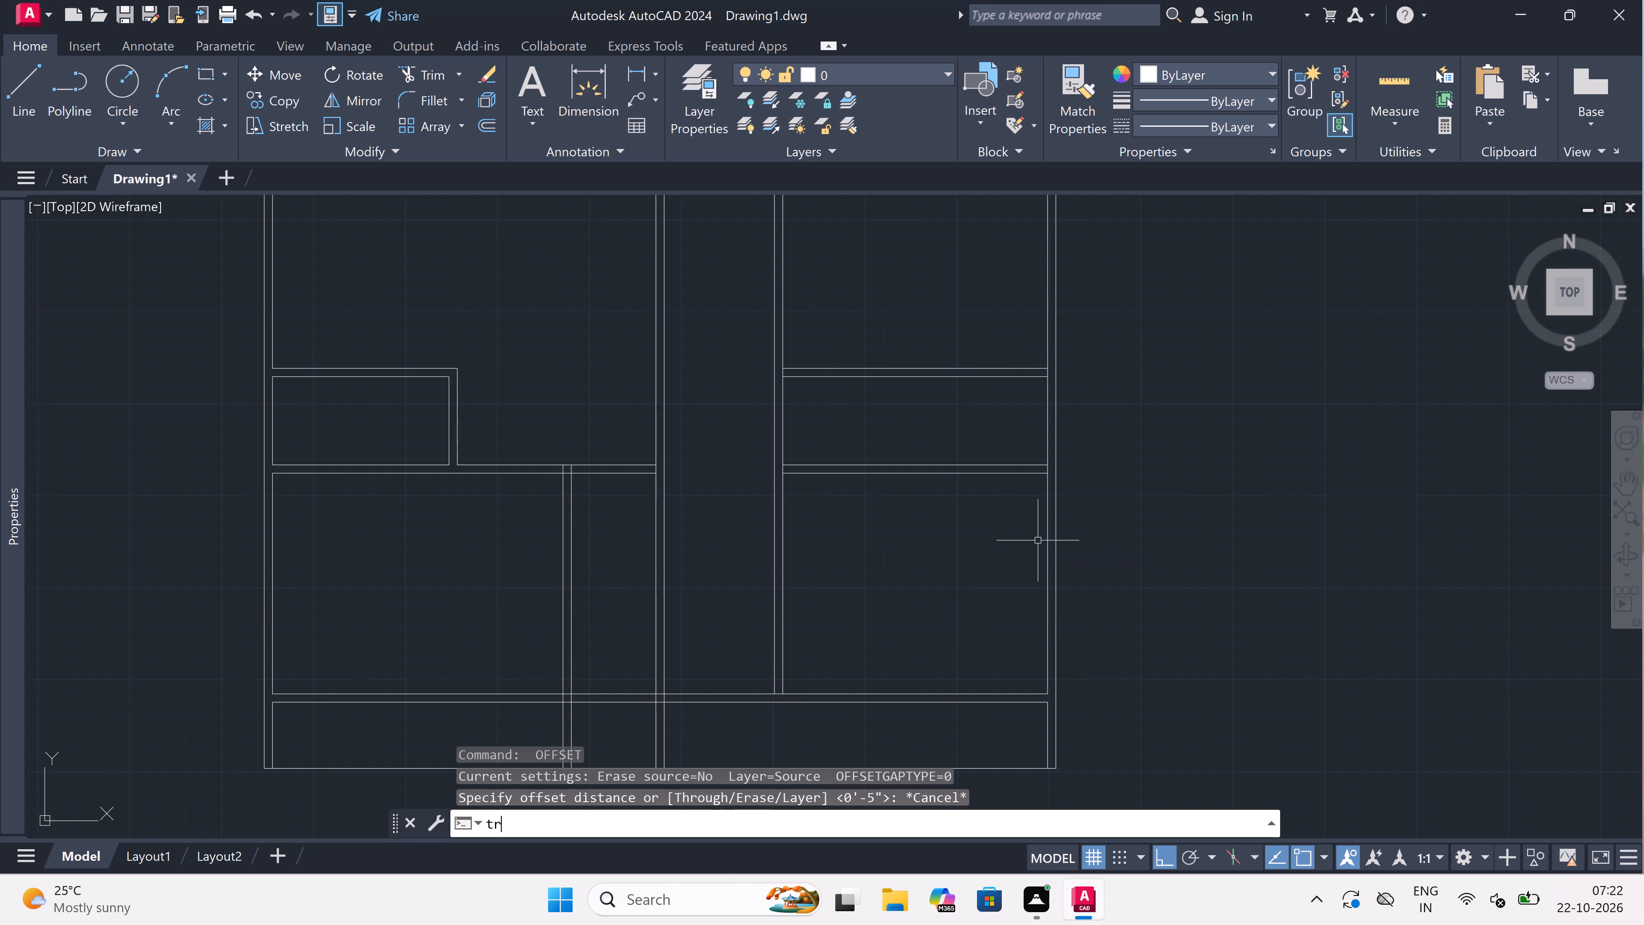
{"action": "key", "text": "space"}
{"action": "scroll", "coordinate": [1052, 483], "scroll_direction": "up", "scroll_amount": 3}
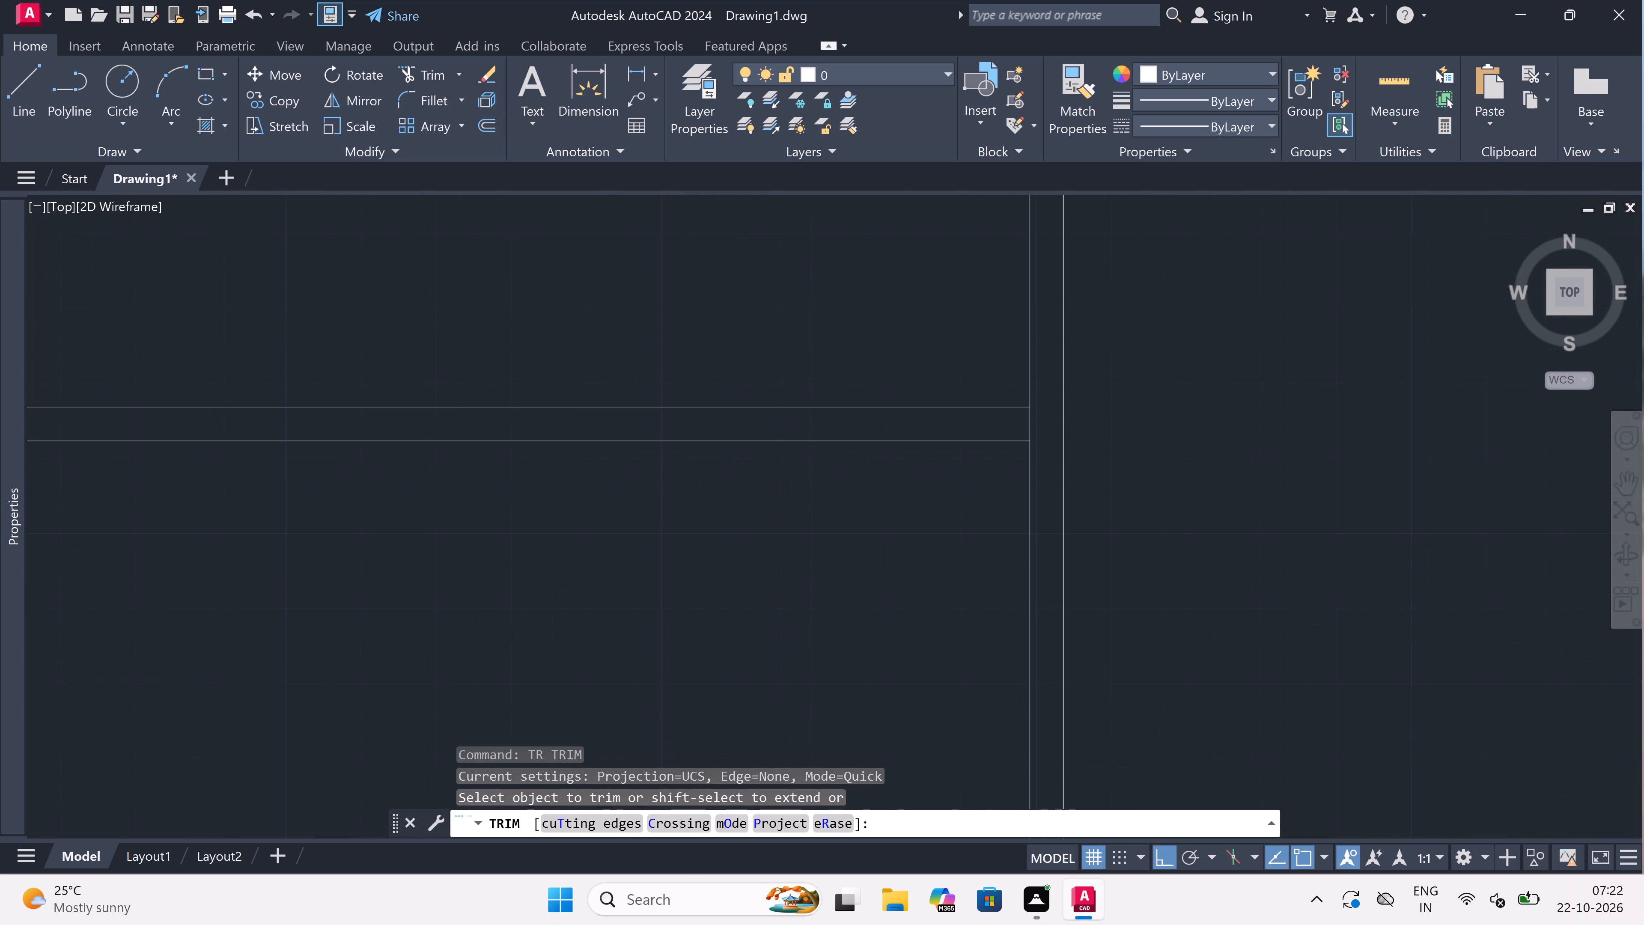
{"action": "scroll", "coordinate": [1017, 424], "scroll_direction": "up", "scroll_amount": 1}
{"action": "left_click", "coordinate": [1017, 424]}
{"action": "left_click", "coordinate": [1049, 426]}
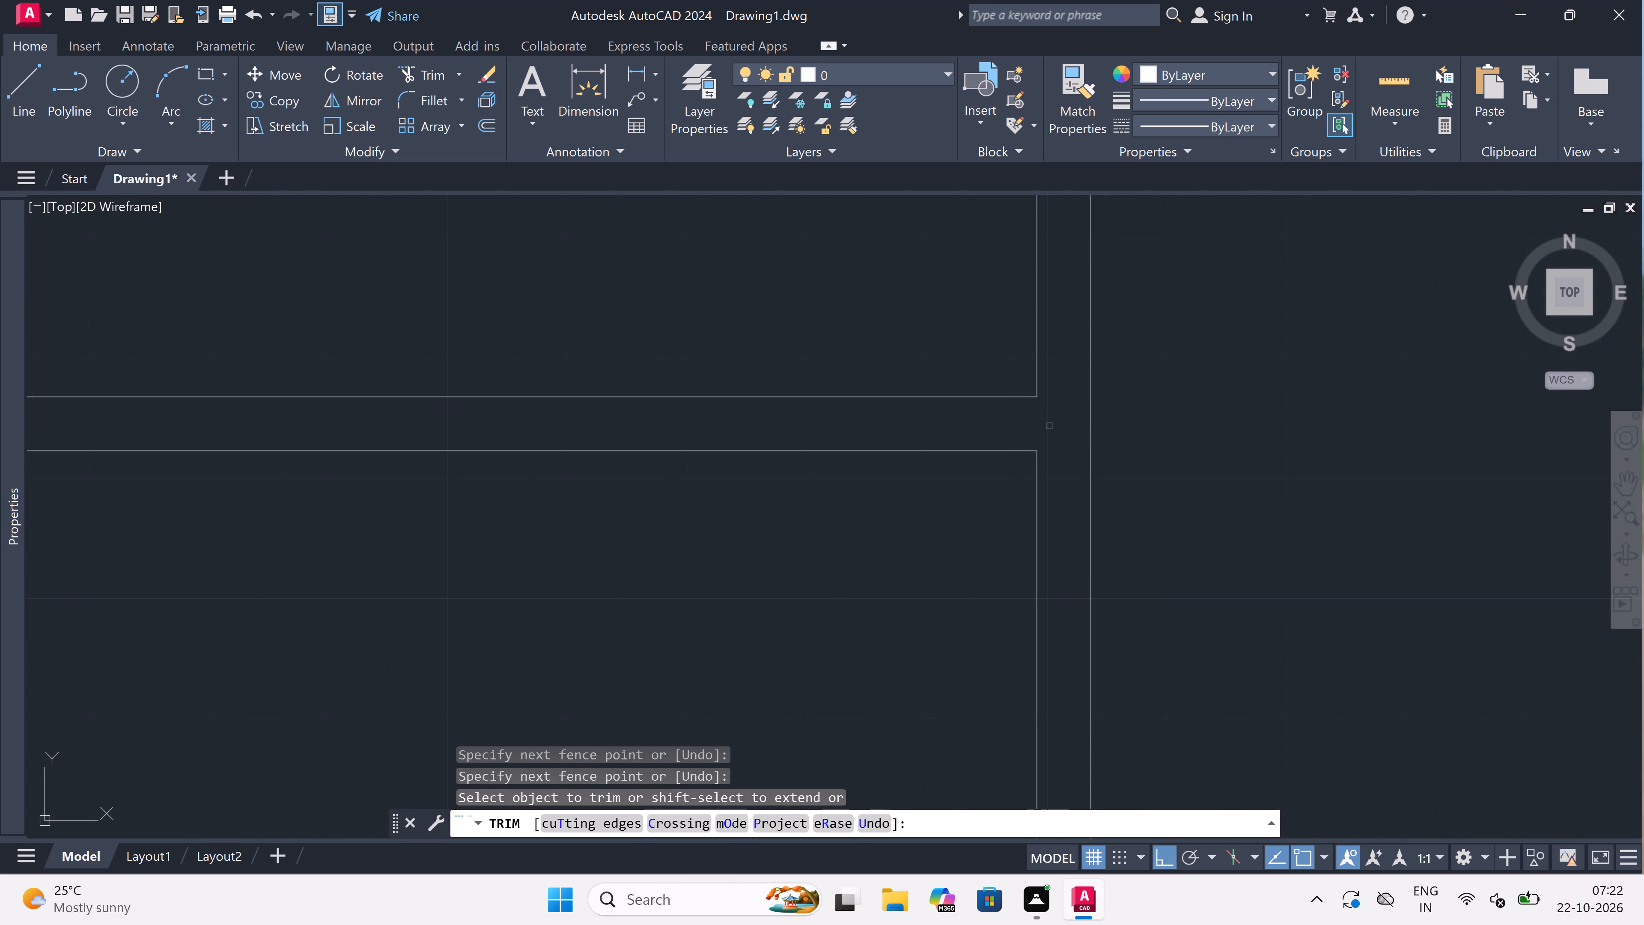
{"action": "scroll", "coordinate": [1049, 426], "scroll_direction": "down", "scroll_amount": 5}
{"action": "scroll", "coordinate": [1042, 383], "scroll_direction": "up", "scroll_amount": 3}
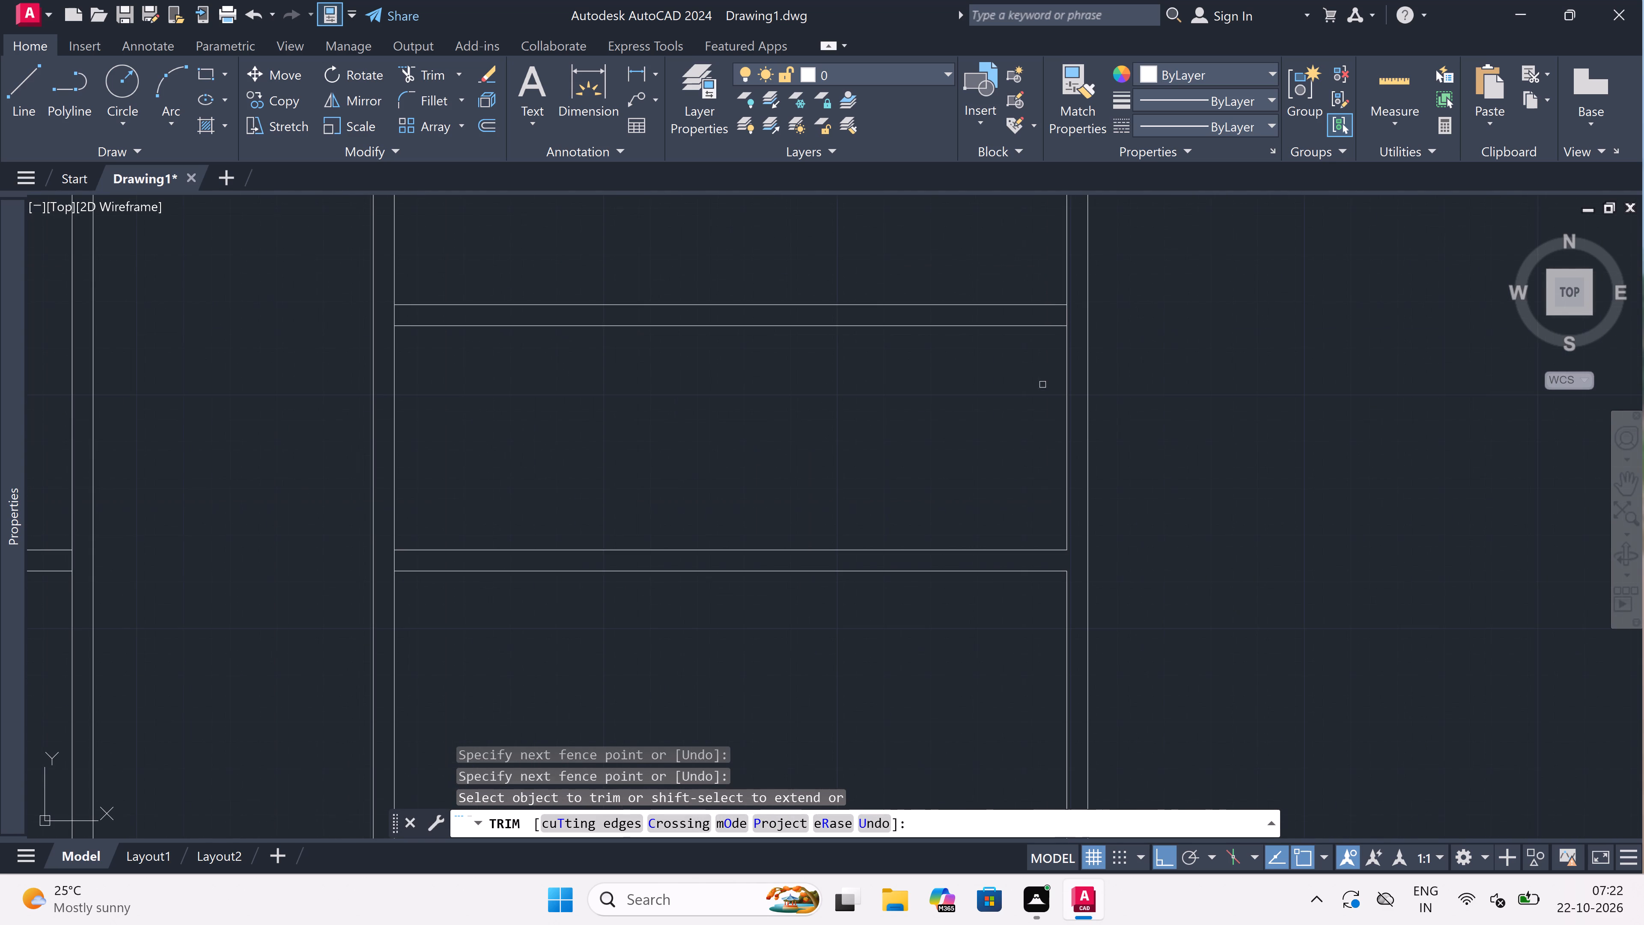
{"action": "scroll", "coordinate": [1065, 306], "scroll_direction": "up", "scroll_amount": 3}
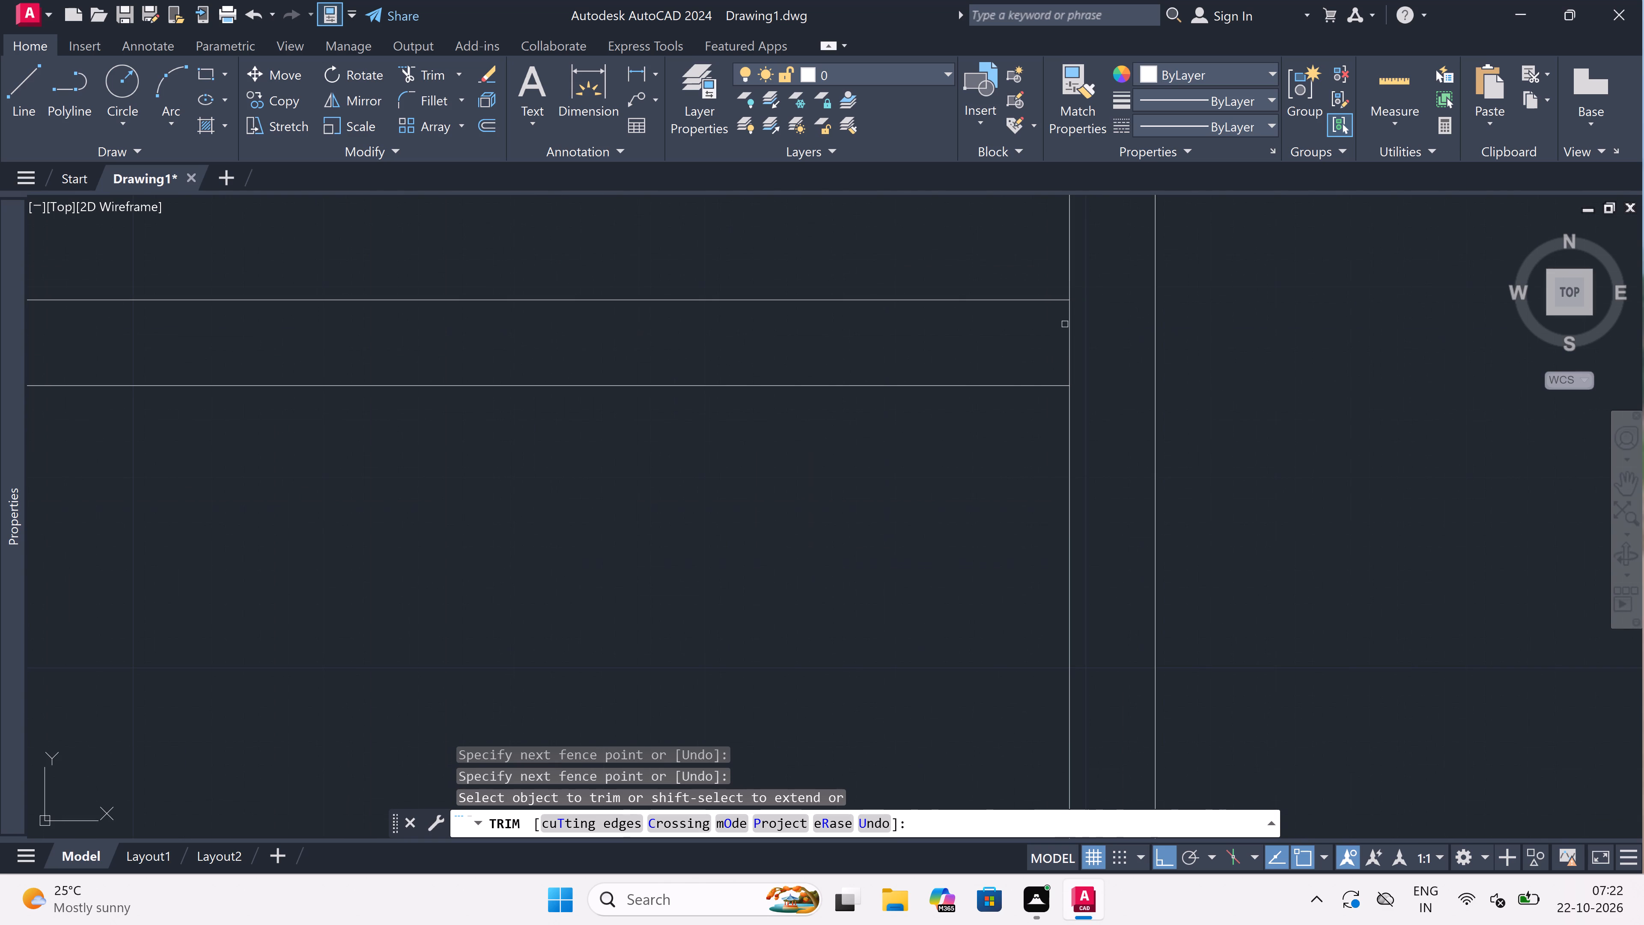
{"action": "left_click", "coordinate": [1071, 324]}
{"action": "scroll", "coordinate": [1071, 324], "scroll_direction": "down", "scroll_amount": 5}
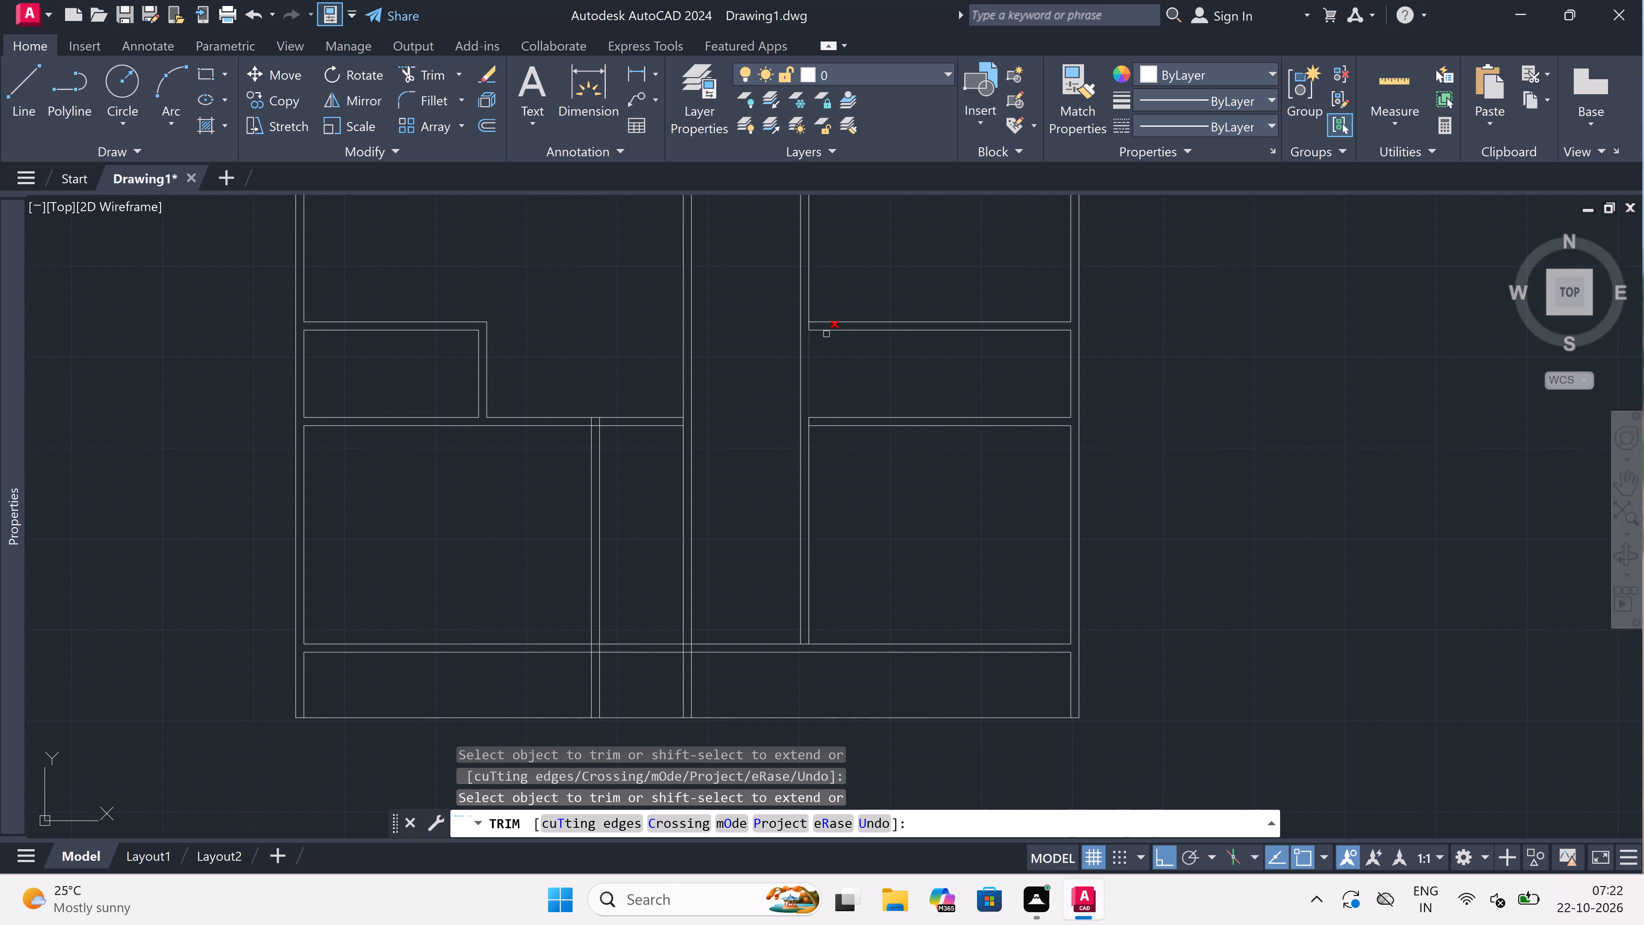
{"action": "key", "text": "Escape"}
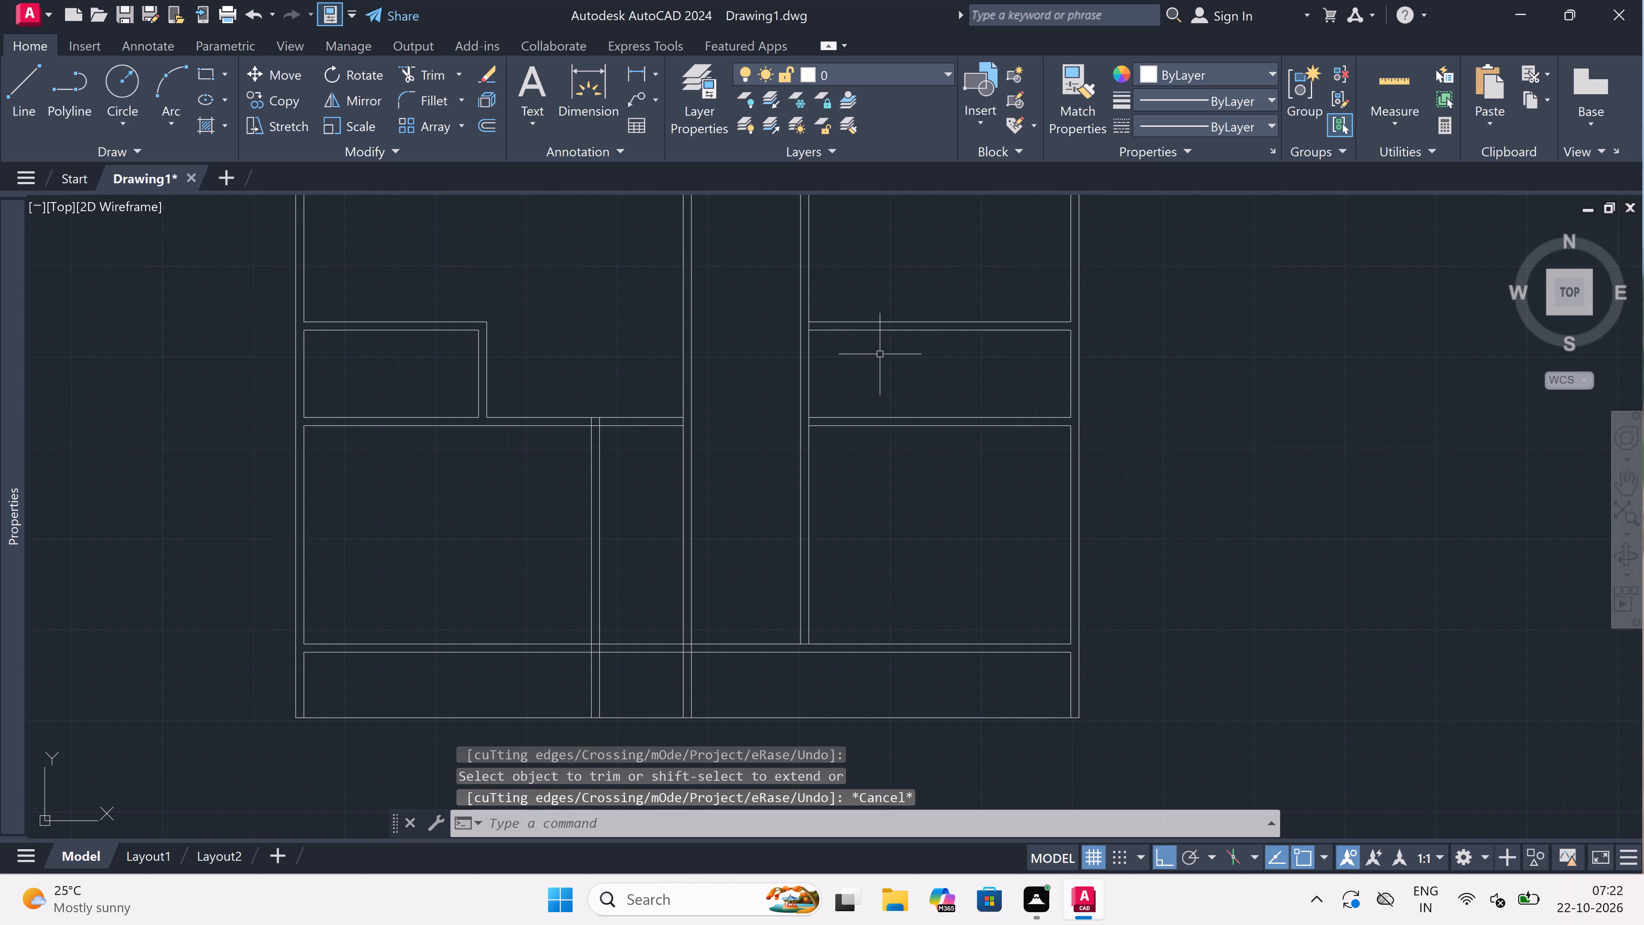
{"action": "key", "text": "l"}
{"action": "key", "text": "Escape"}
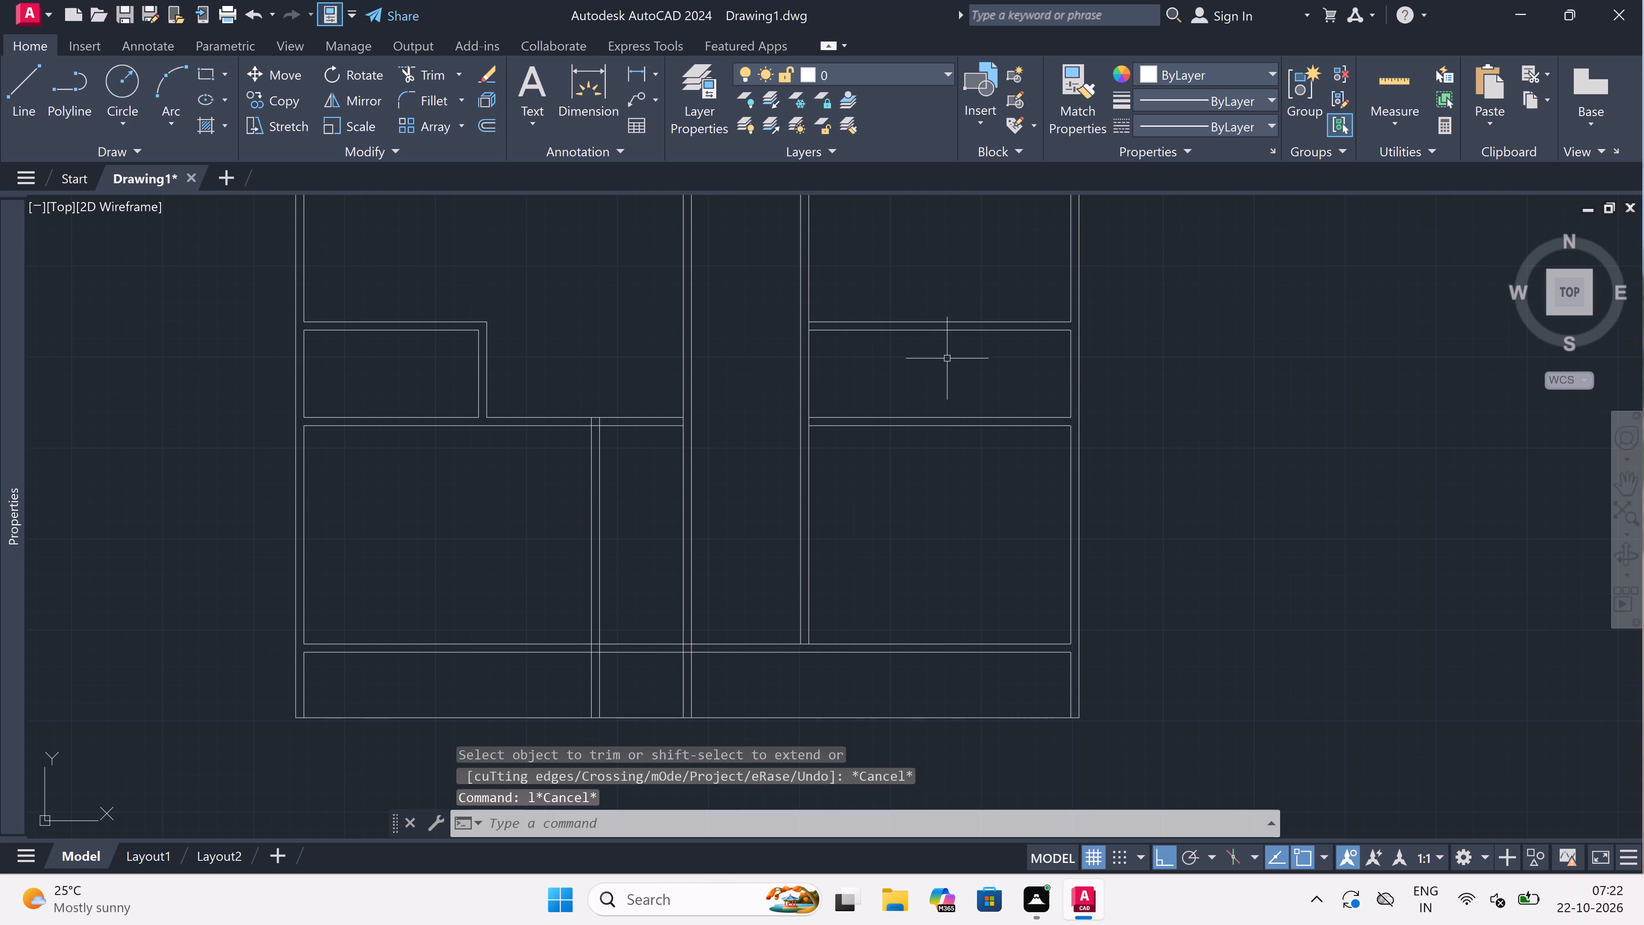
Offset the right outer wall's inner line 8' leftward within the 4' deep space between the horizontal walls.
{"action": "key", "text": "o"}
{"action": "key", "text": "space"}
{"action": "scroll", "coordinate": [1037, 356], "scroll_direction": "up", "scroll_amount": 2}
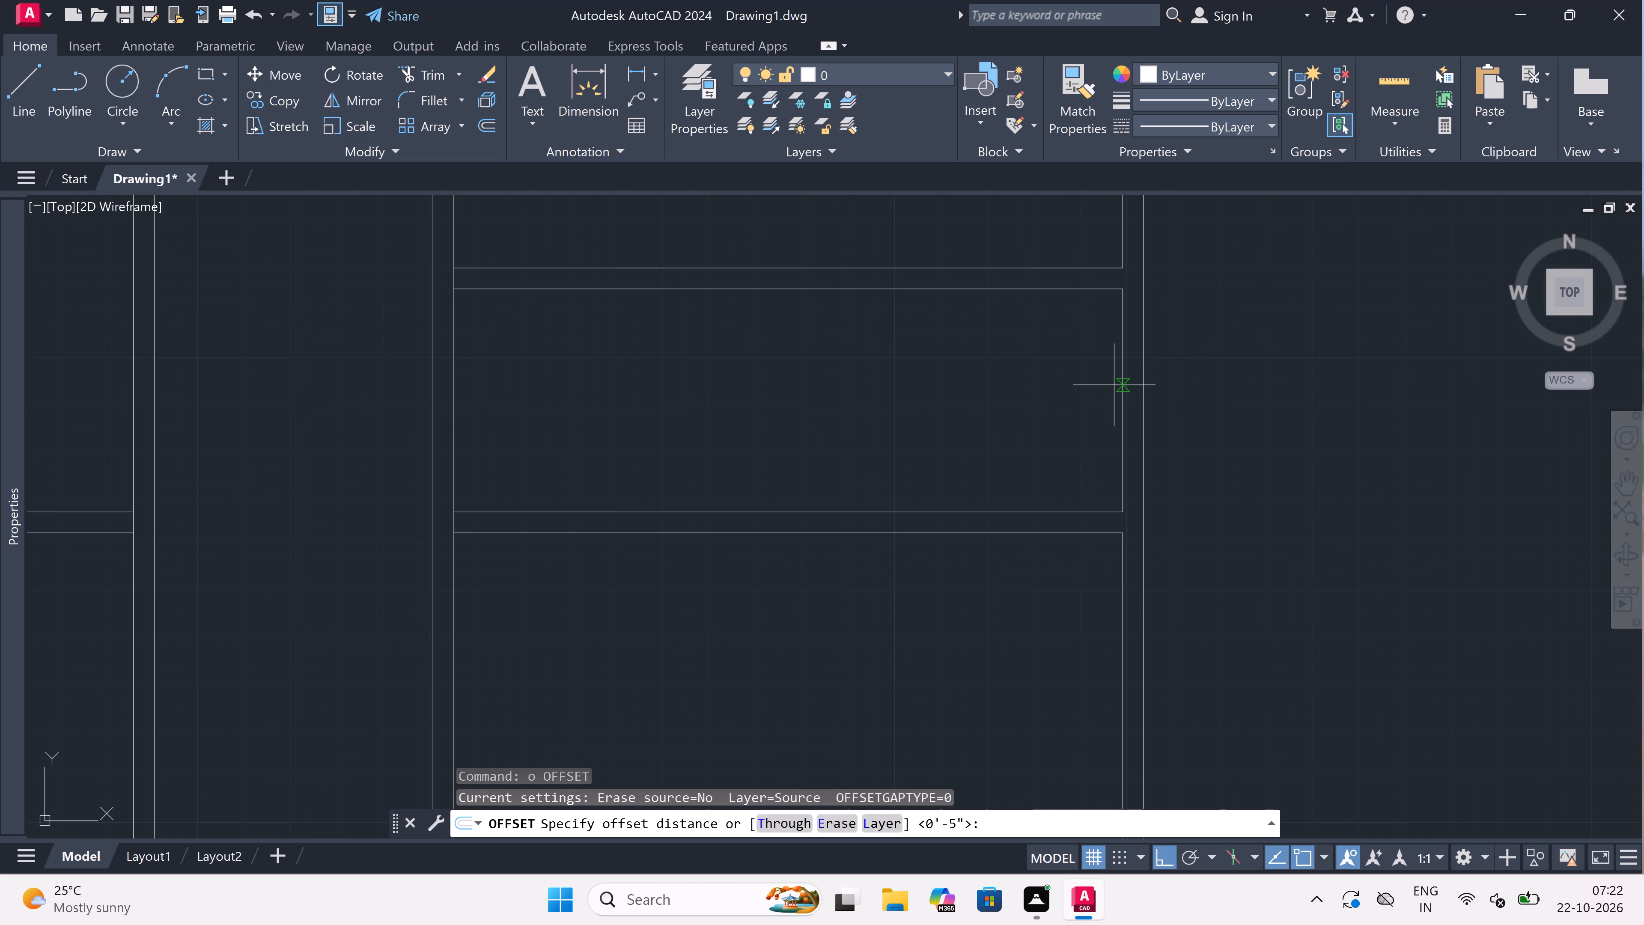
{"action": "left_click", "coordinate": [1123, 384]}
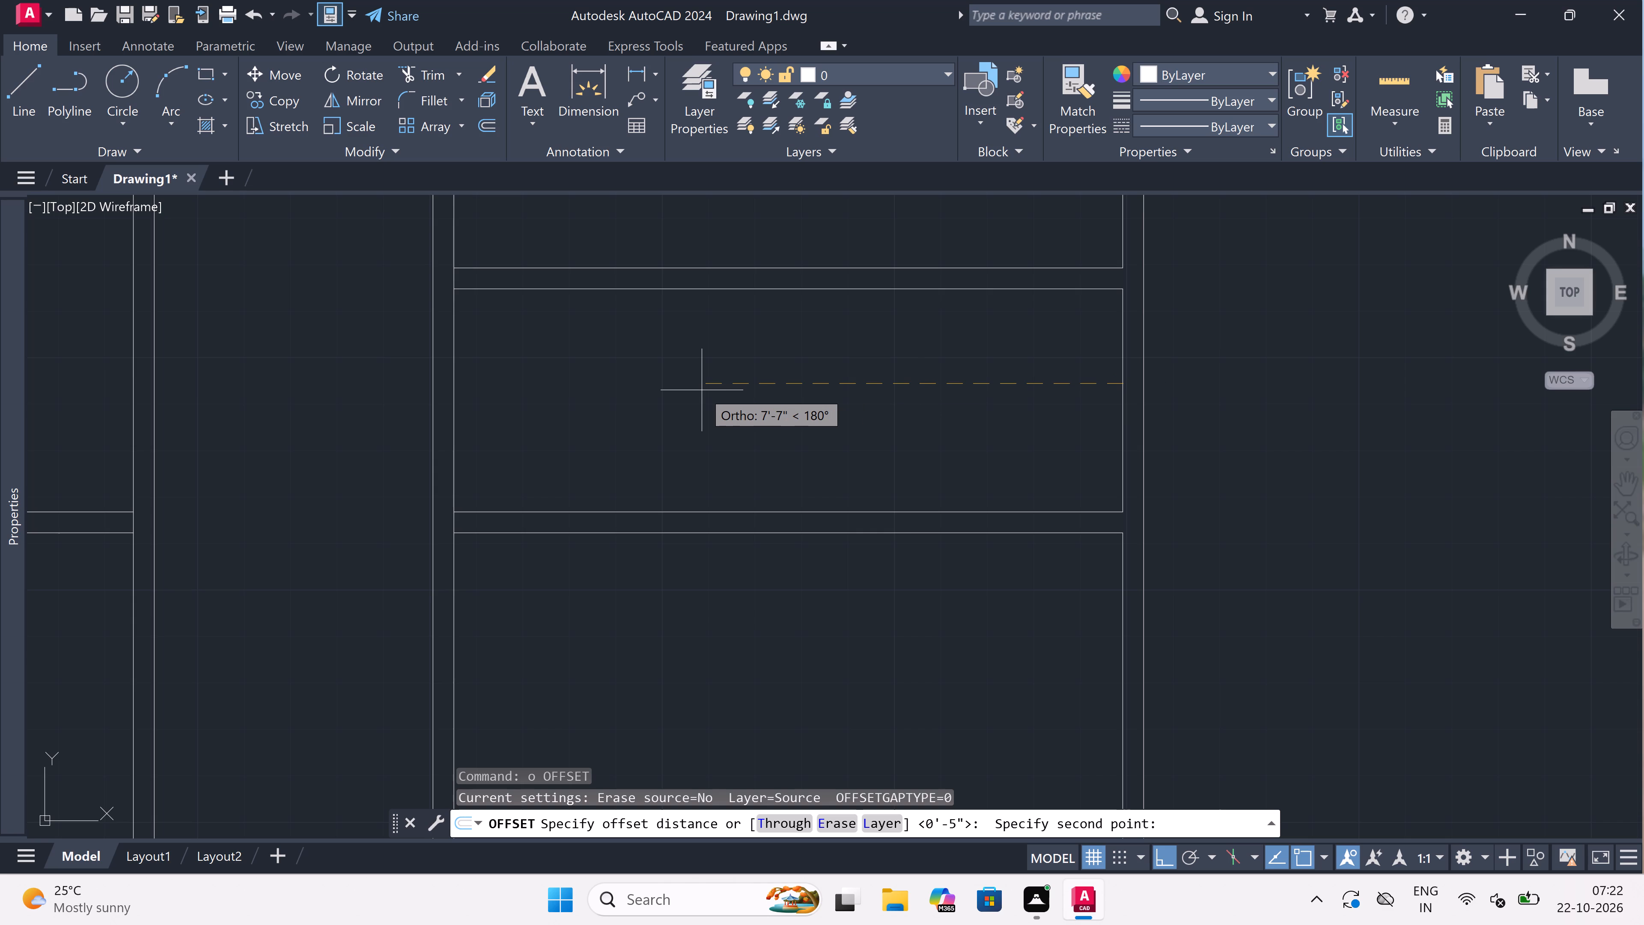
{"action": "type", "text": "8'"}
{"action": "key", "text": "space"}
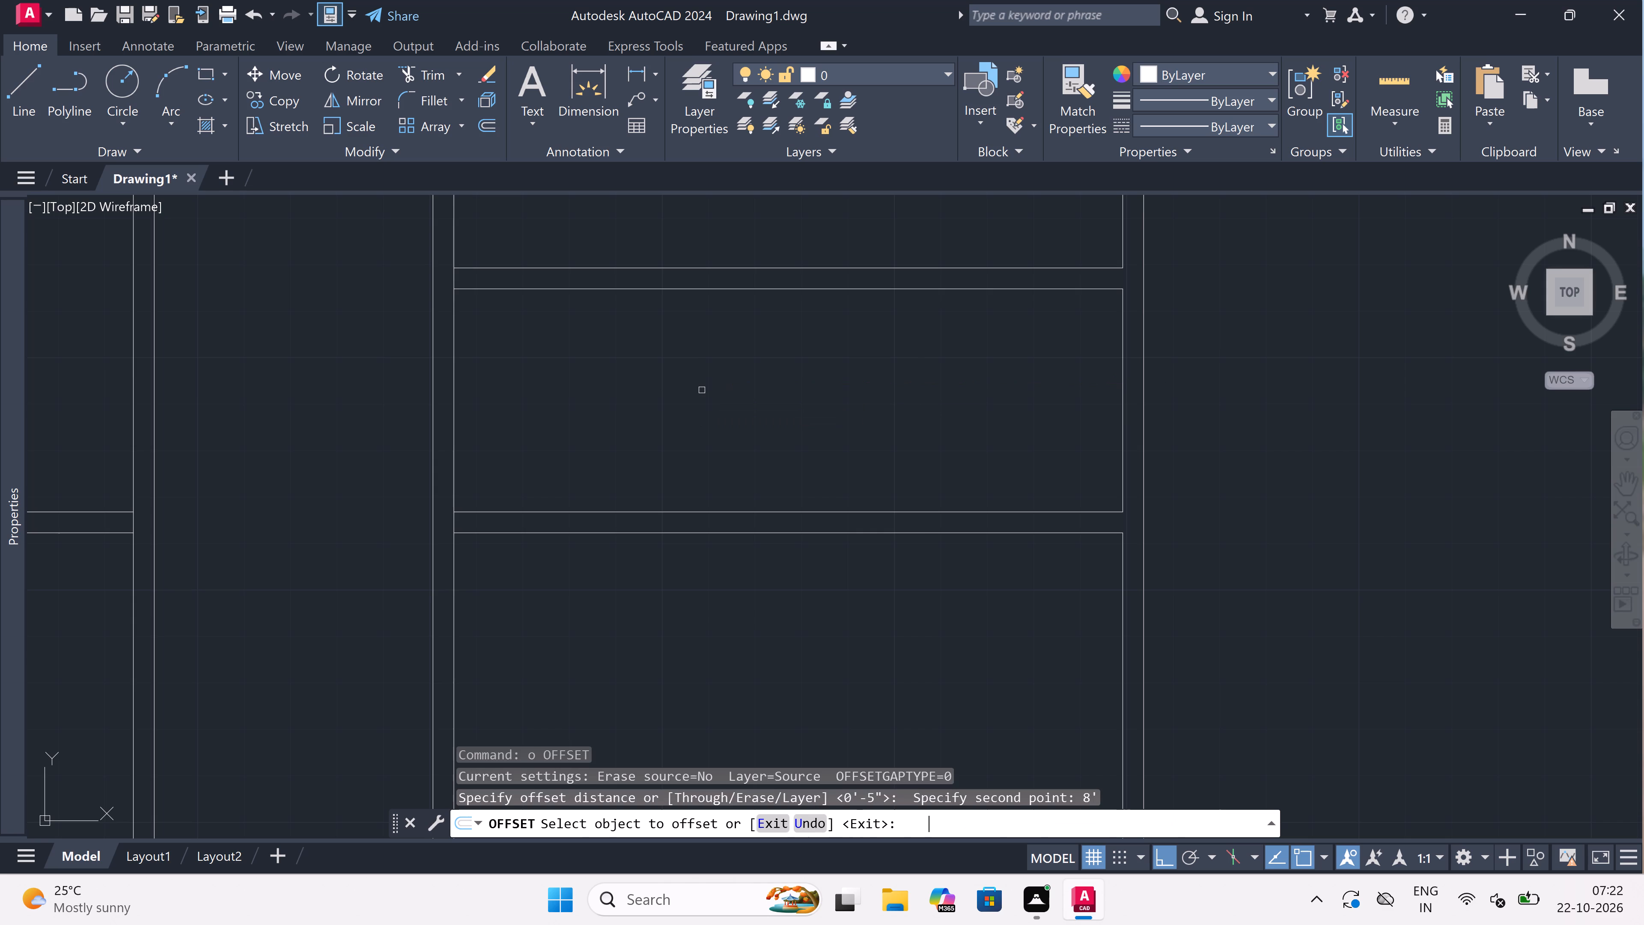
{"action": "left_click", "coordinate": [1123, 360]}
{"action": "left_click", "coordinate": [893, 396]}
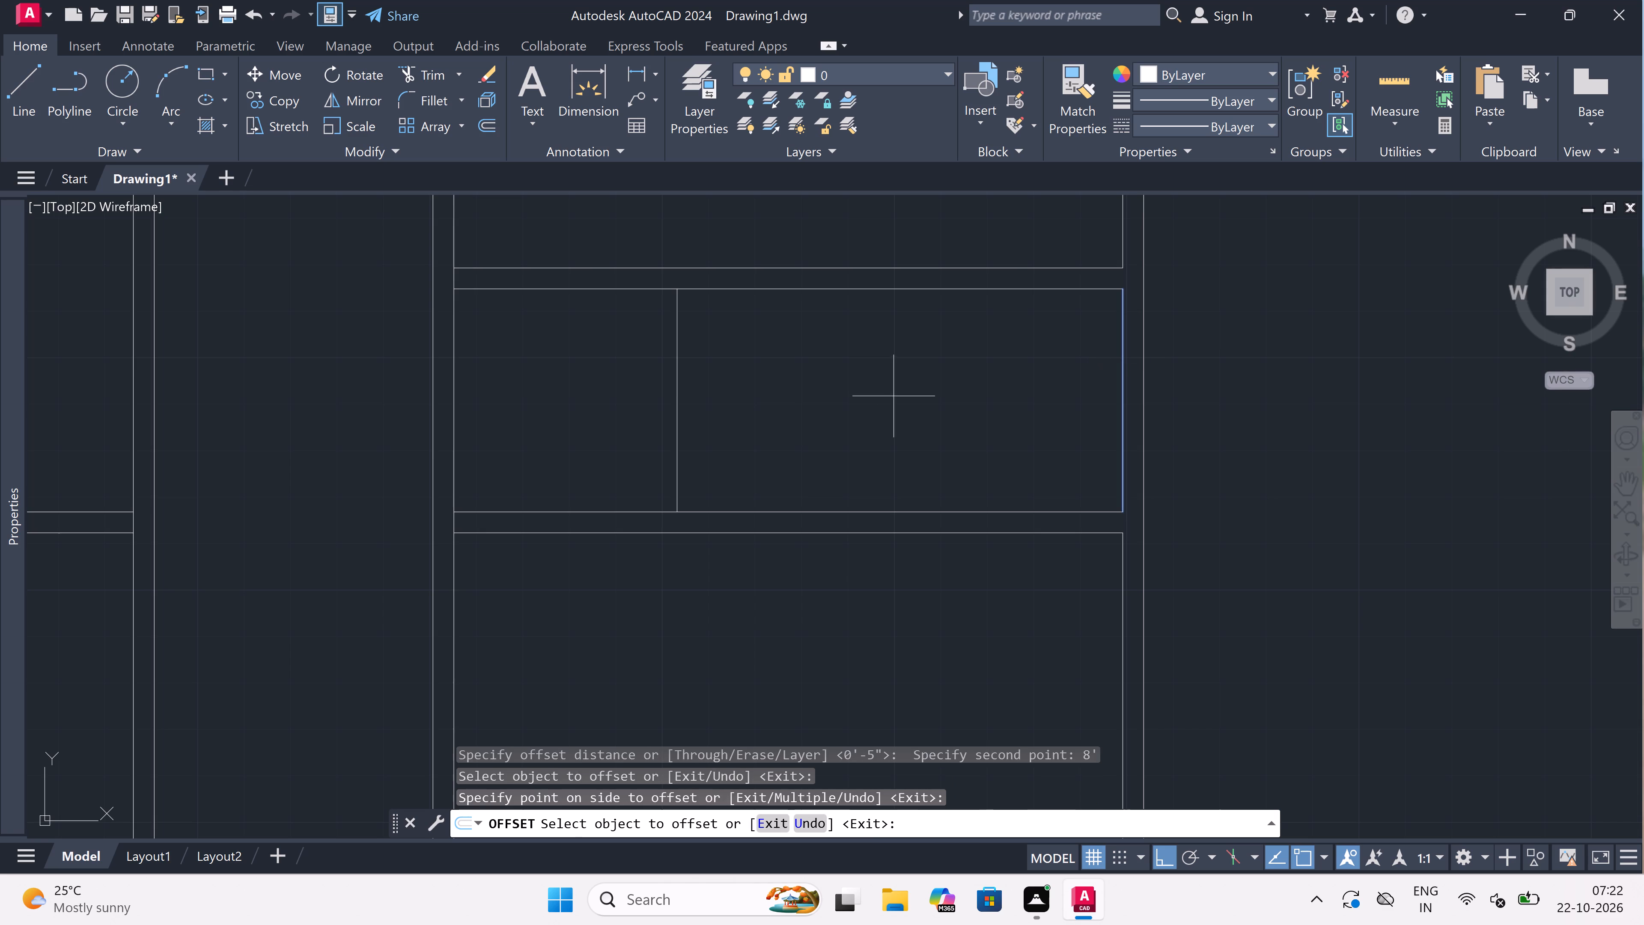
{"action": "key", "text": "Escape"}
Offset the new vertical line in the 4' space 4.5" leftward to complete the partition wall.
{"action": "key", "text": "space"}
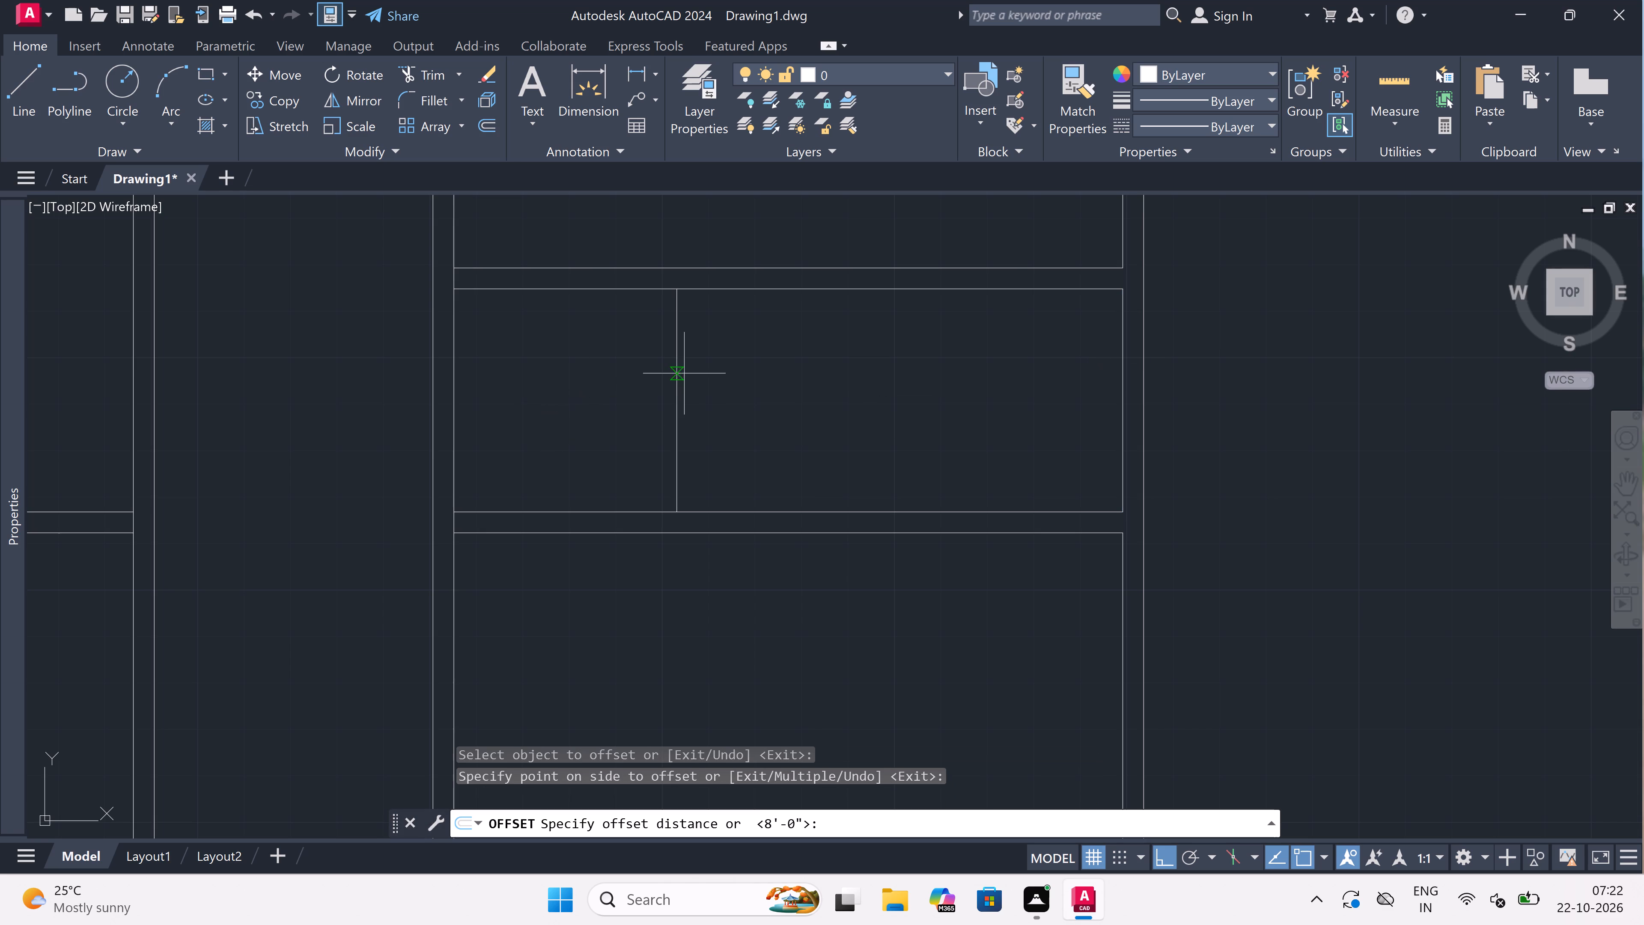
{"action": "left_click", "coordinate": [674, 375]}
{"action": "type", "text": "4.5\""}
{"action": "key", "text": "space"}
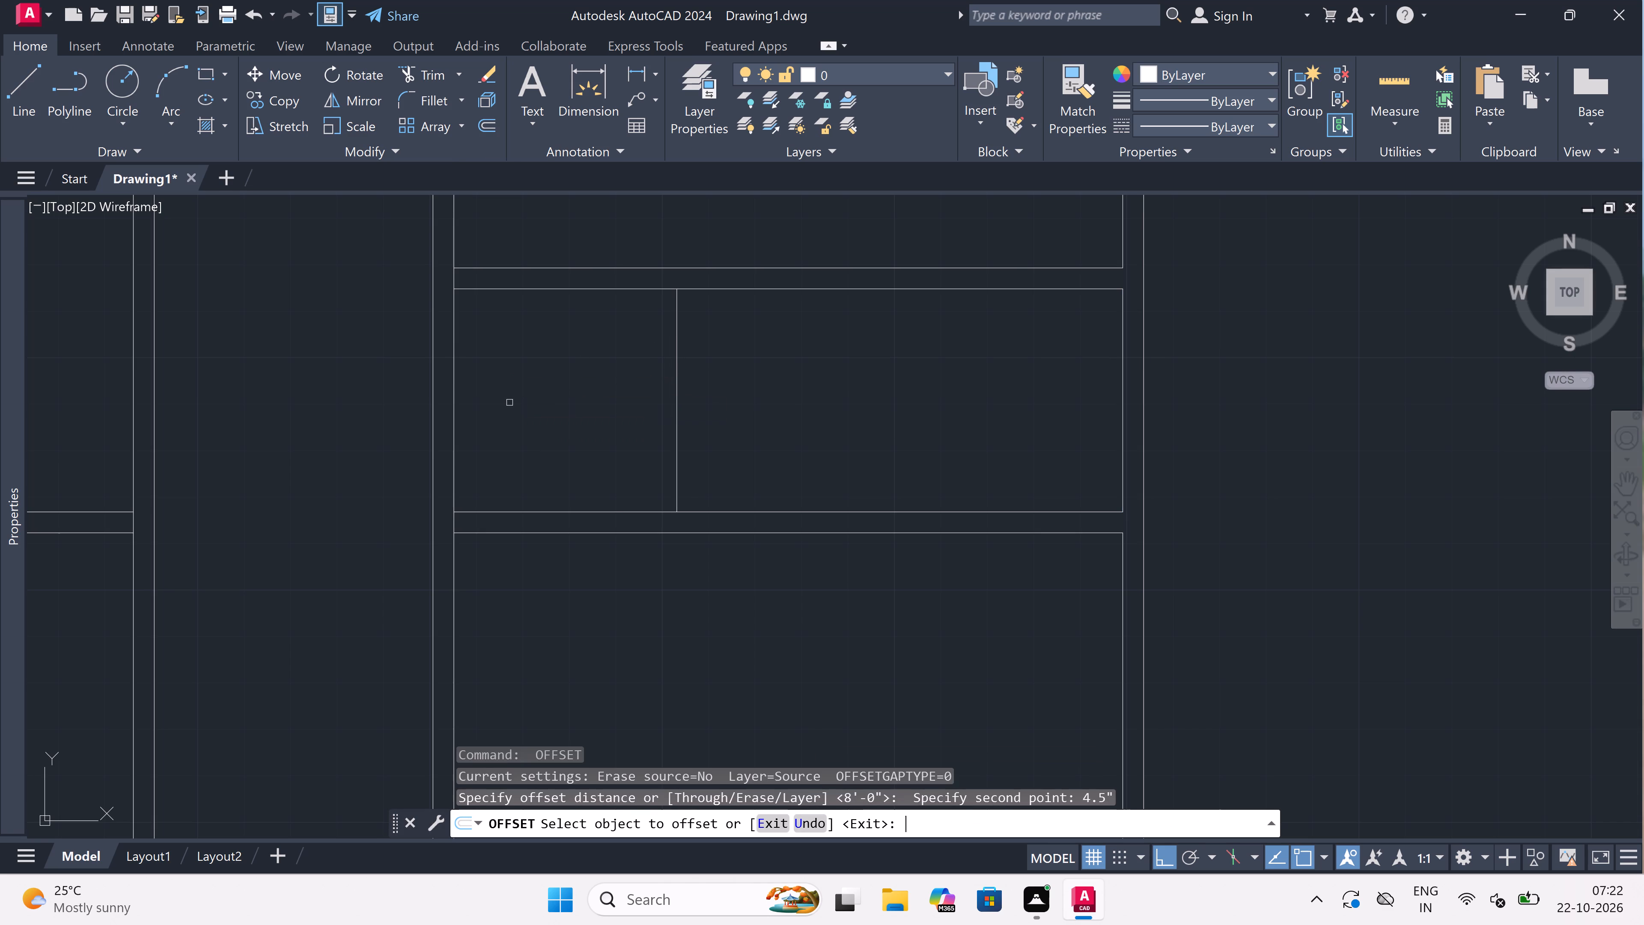
{"action": "left_click", "coordinate": [676, 369]}
{"action": "left_click", "coordinate": [609, 384]}
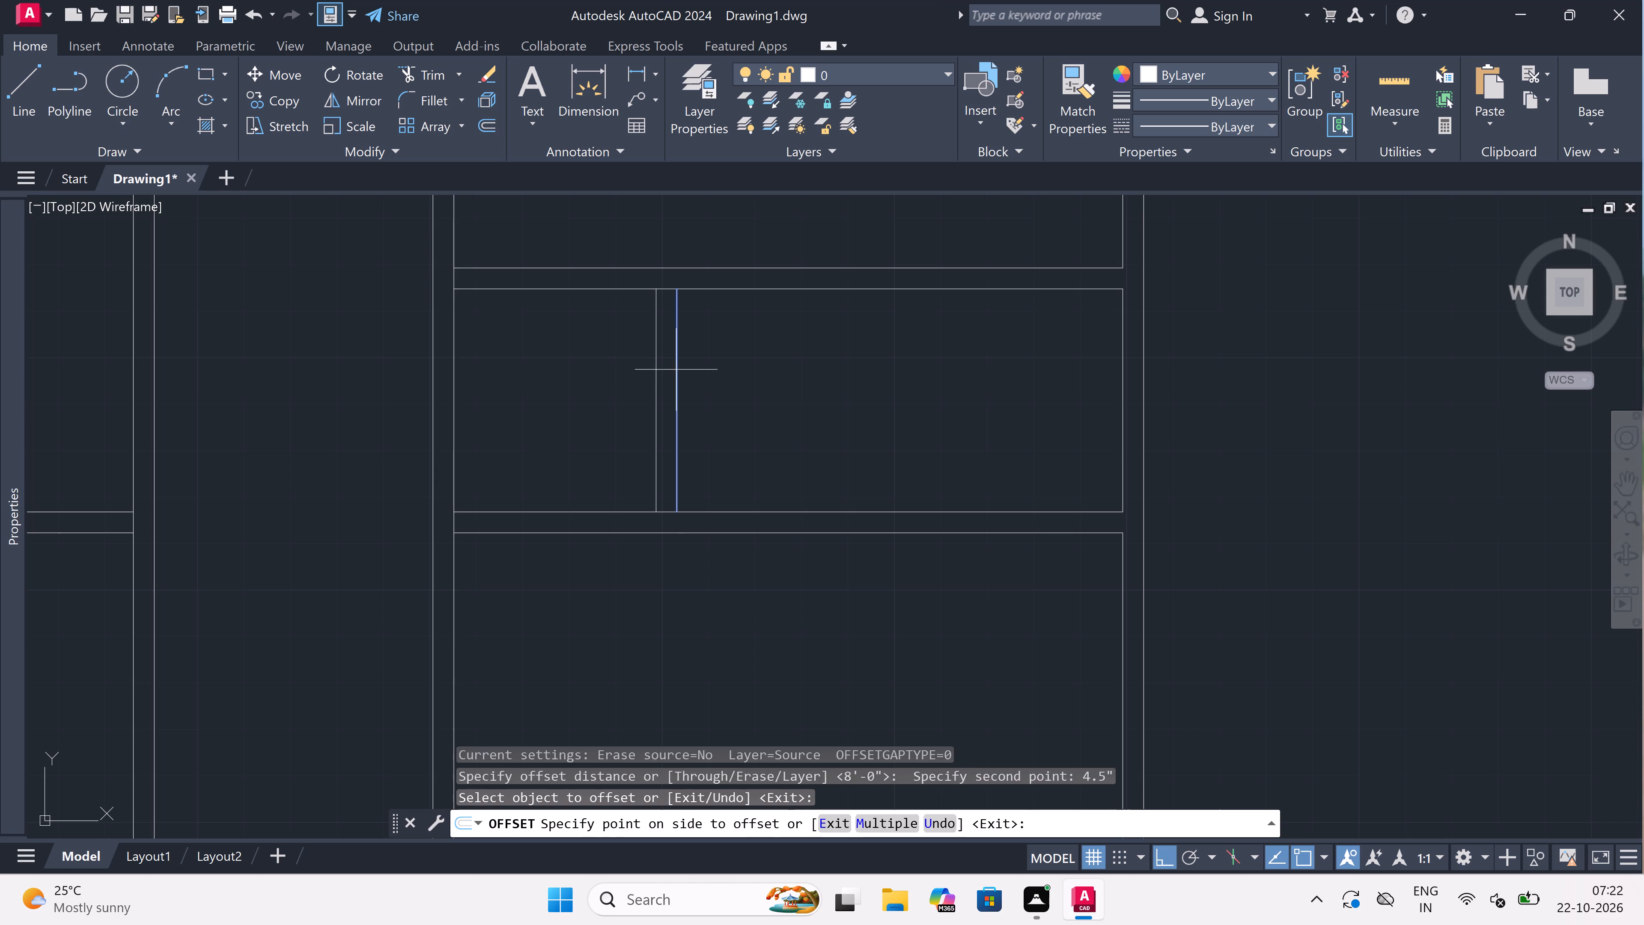
{"action": "key", "text": "Escape"}
Extend the partition's left line up to the upper line of the horizontal wall above the 4' space.
{"action": "type", "text": "ex"}
{"action": "key", "text": "space"}
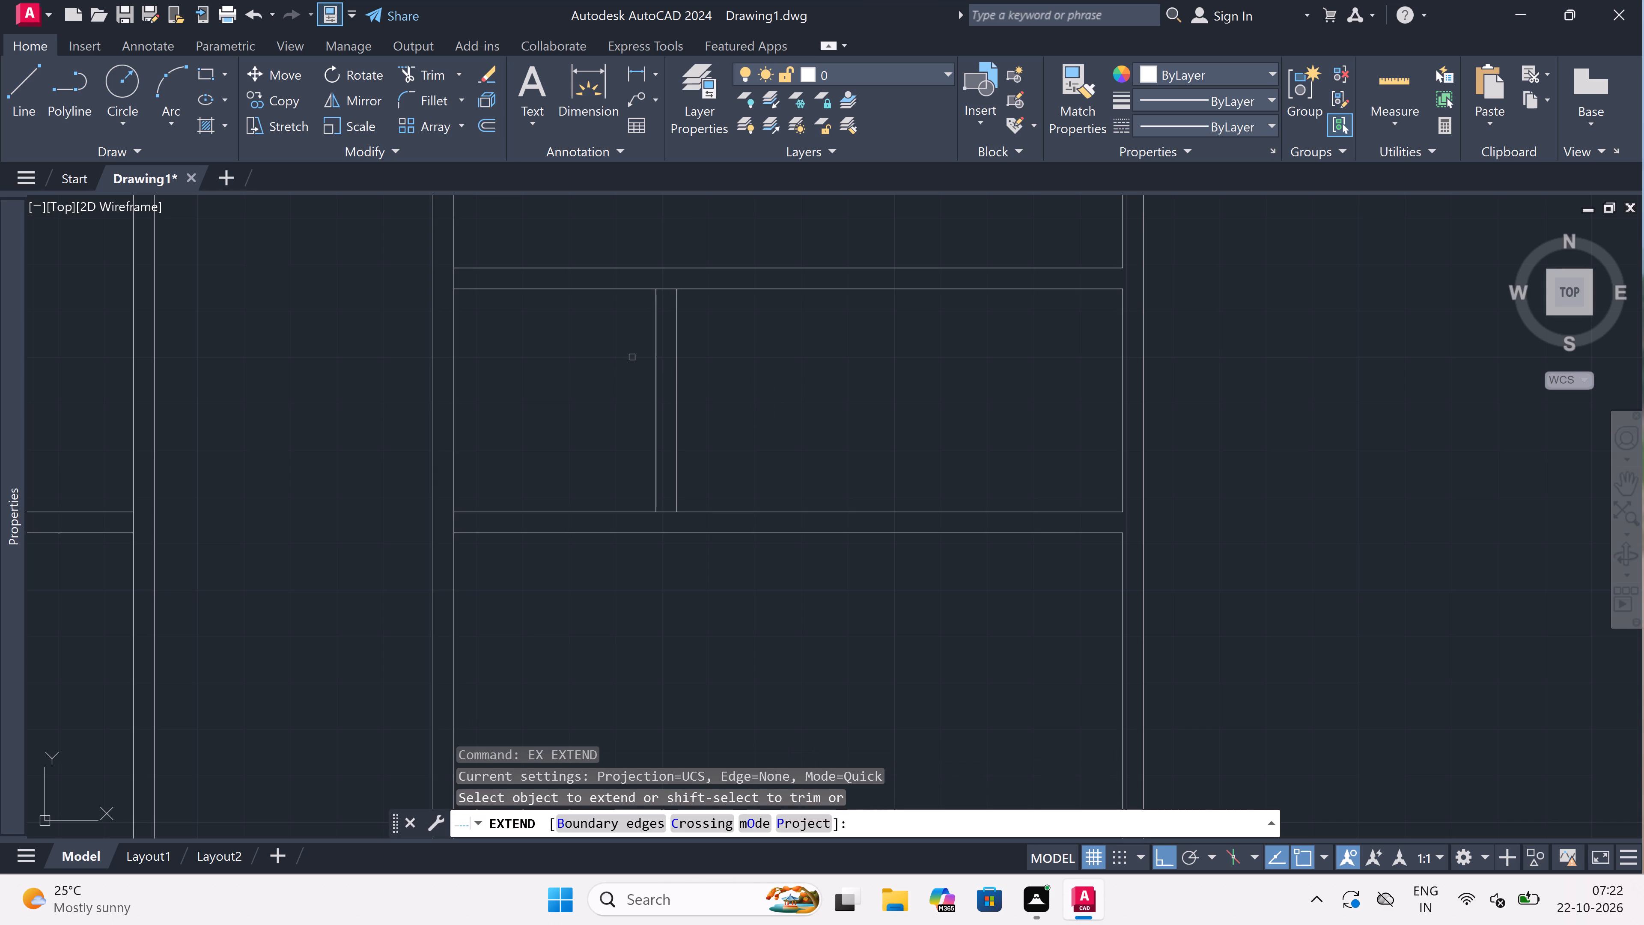
{"action": "left_click", "coordinate": [659, 351]}
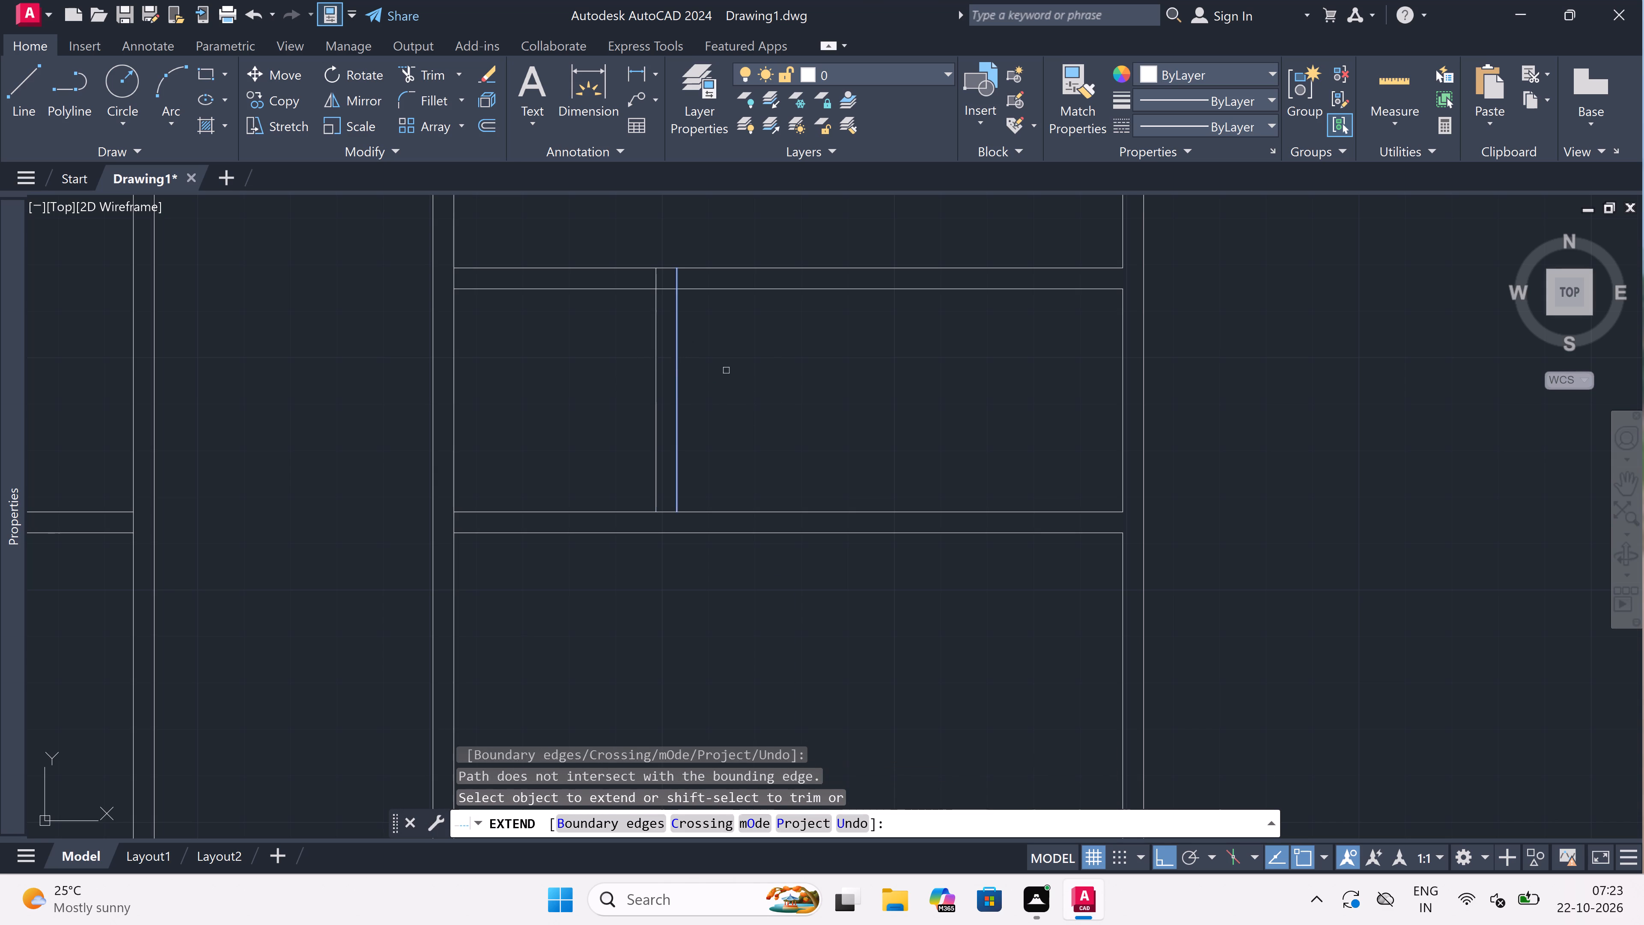
{"action": "scroll", "coordinate": [729, 373], "scroll_direction": "down", "scroll_amount": 4}
{"action": "scroll", "coordinate": [716, 355], "scroll_direction": "up", "scroll_amount": 3}
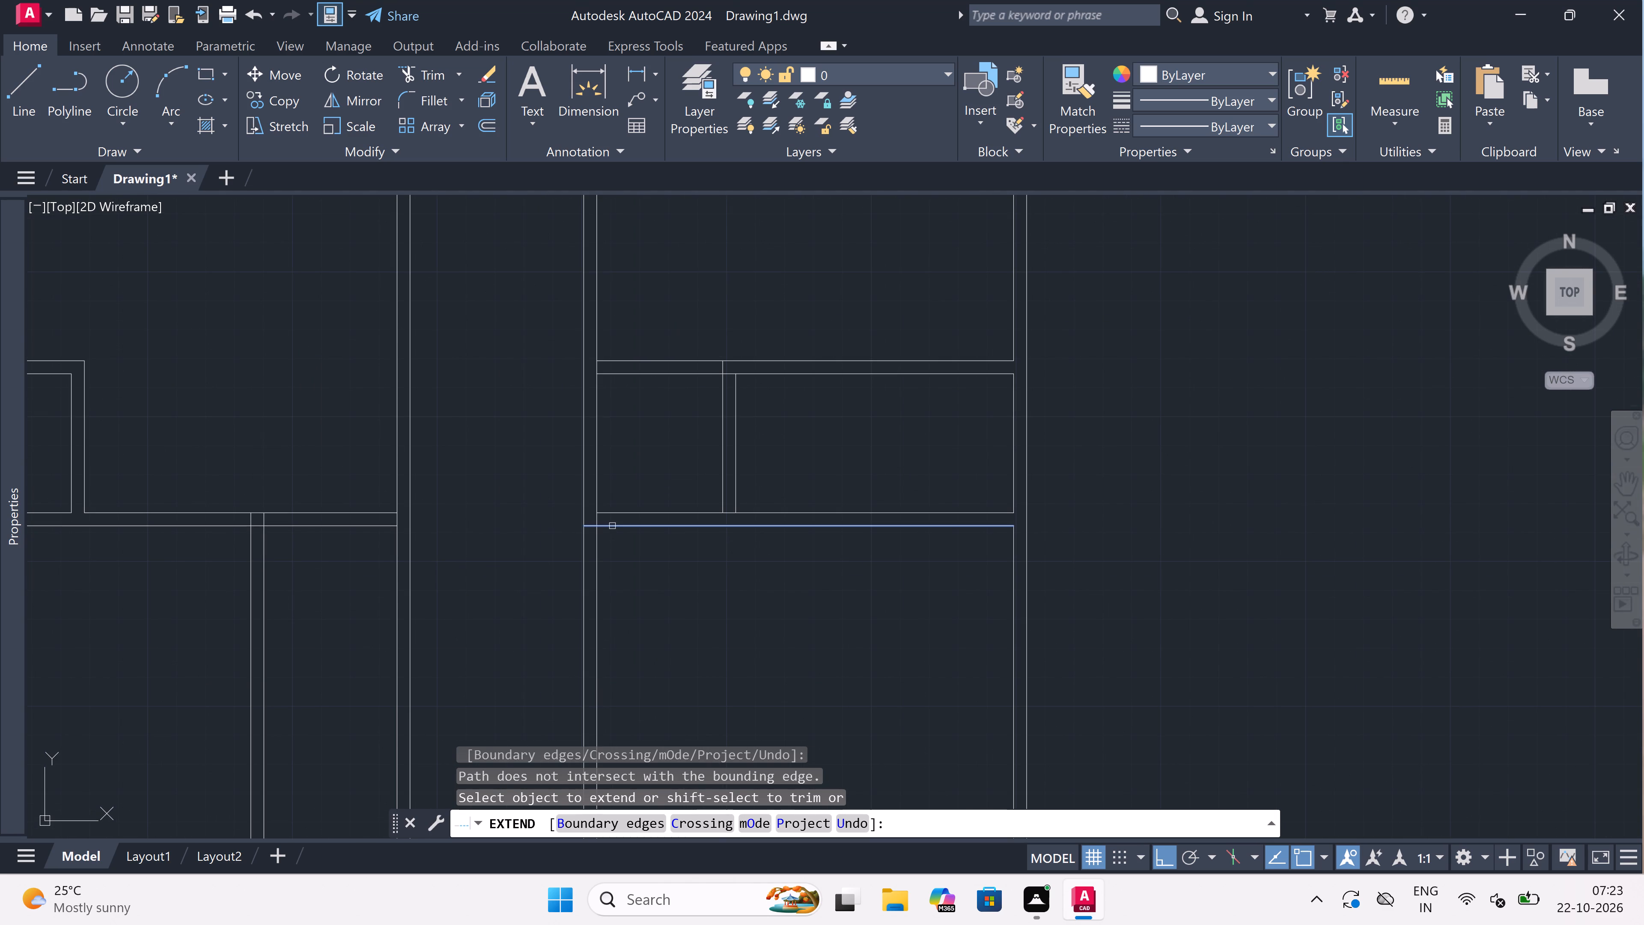
{"action": "key", "text": "Escape"}
Trim the upper horizontal wall's lines beyond the partition and inside the junction, leaving a clean corner on the 8' by 4' room.
{"action": "key", "text": "t"}
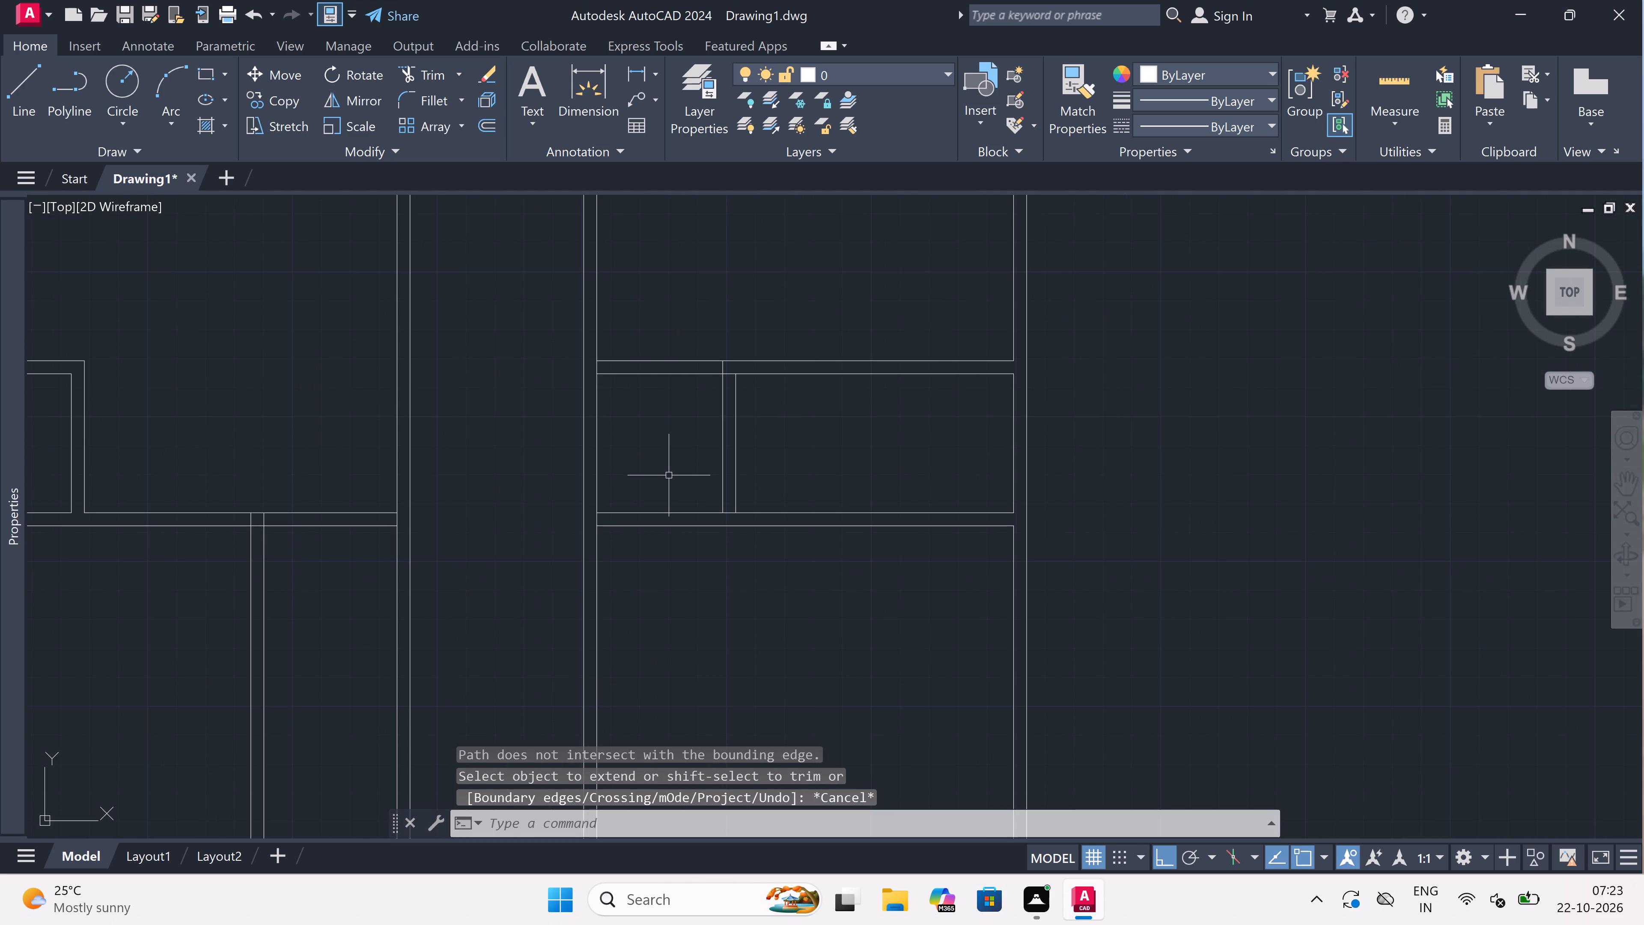
{"action": "key", "text": "r"}
{"action": "key", "text": "space"}
{"action": "left_click", "coordinate": [694, 349]}
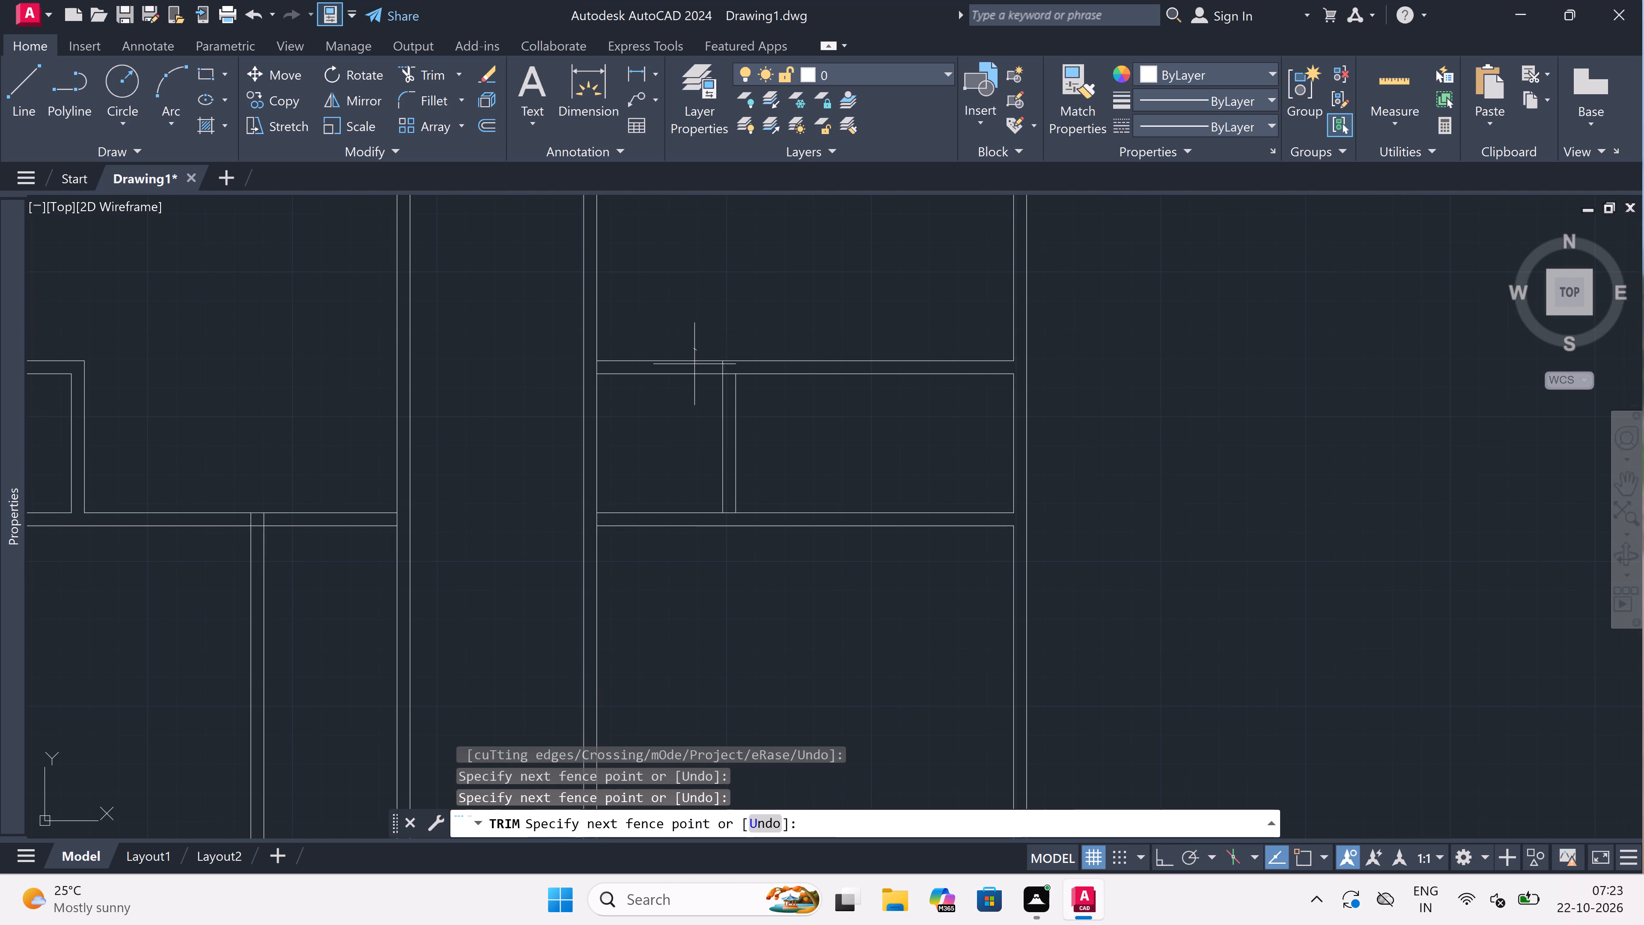
{"action": "left_click", "coordinate": [686, 421]}
{"action": "scroll", "coordinate": [745, 361], "scroll_direction": "up", "scroll_amount": 2}
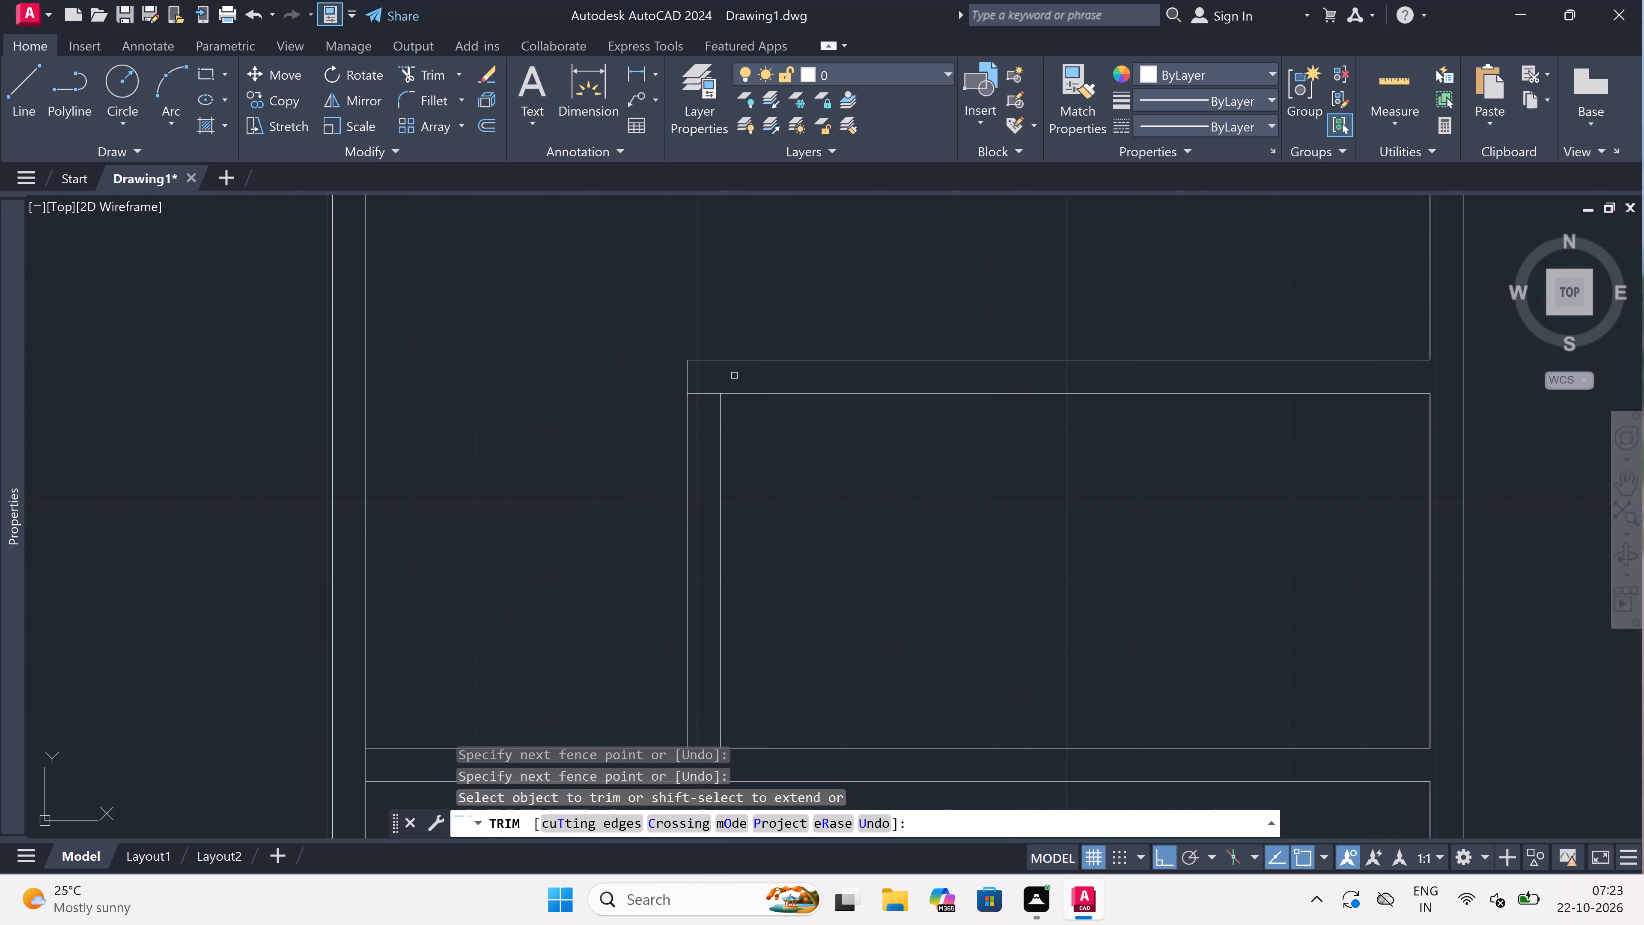
{"action": "scroll", "coordinate": [706, 401], "scroll_direction": "up", "scroll_amount": 2}
{"action": "left_click", "coordinate": [704, 396]}
{"action": "left_click", "coordinate": [708, 358]}
{"action": "scroll", "coordinate": [795, 385], "scroll_direction": "down", "scroll_amount": 2}
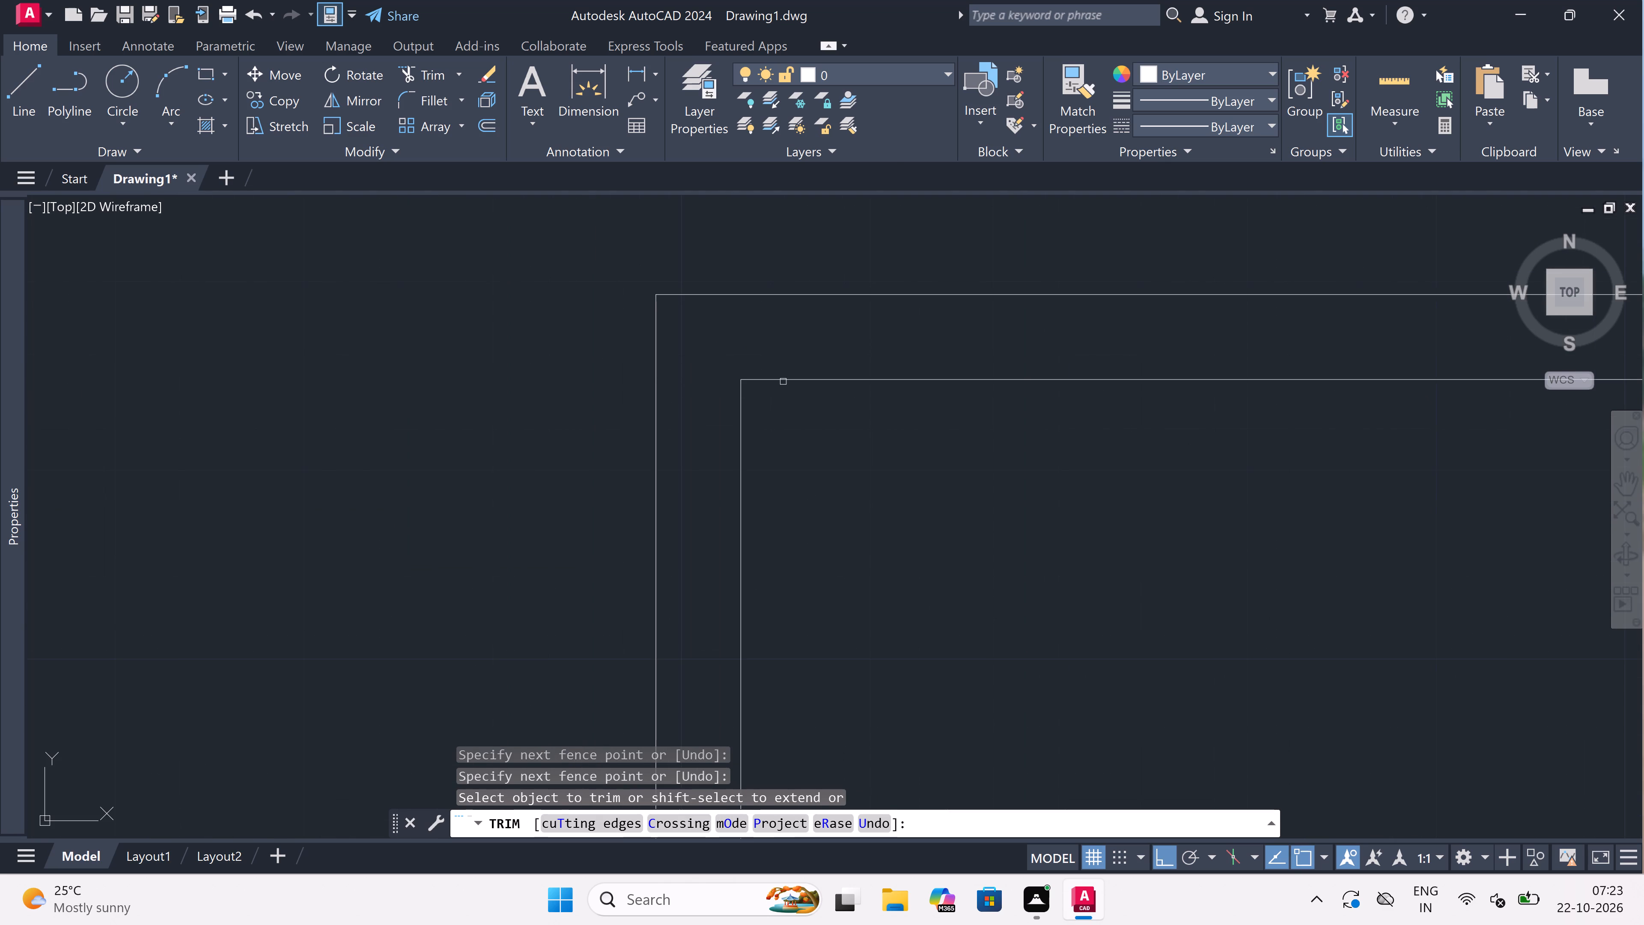
{"action": "scroll", "coordinate": [795, 385], "scroll_direction": "down", "scroll_amount": 4}
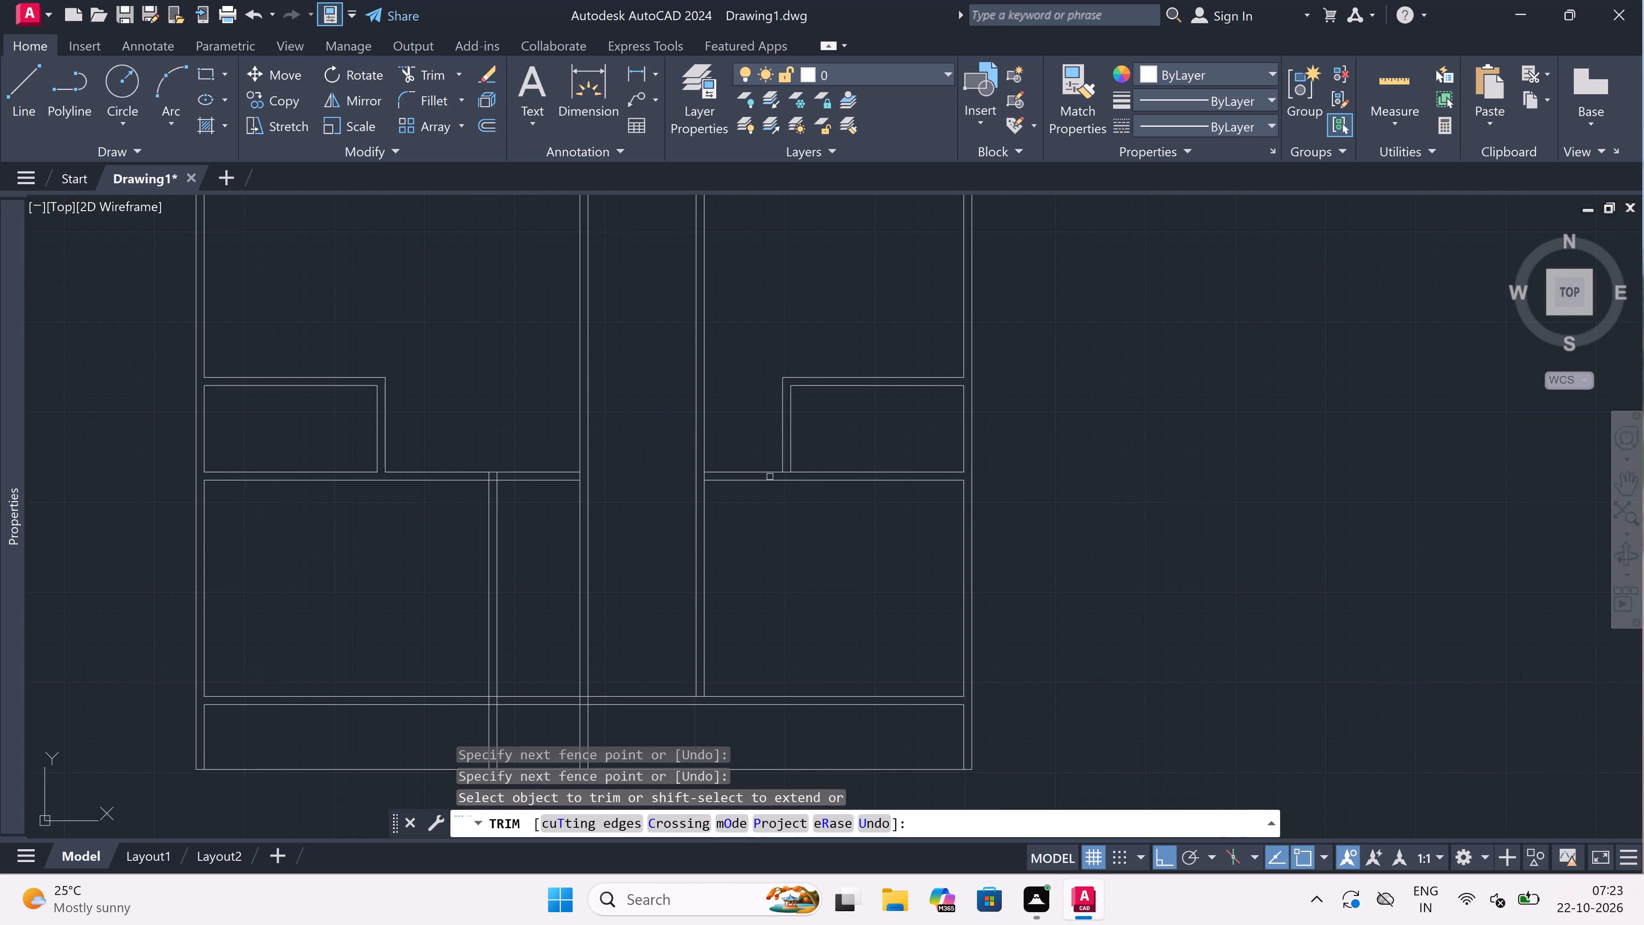
{"action": "key", "text": "Escape"}
Offset the right outer wall's inner line 13'2" leftward in the room below the 4' space.
{"action": "key", "text": "o"}
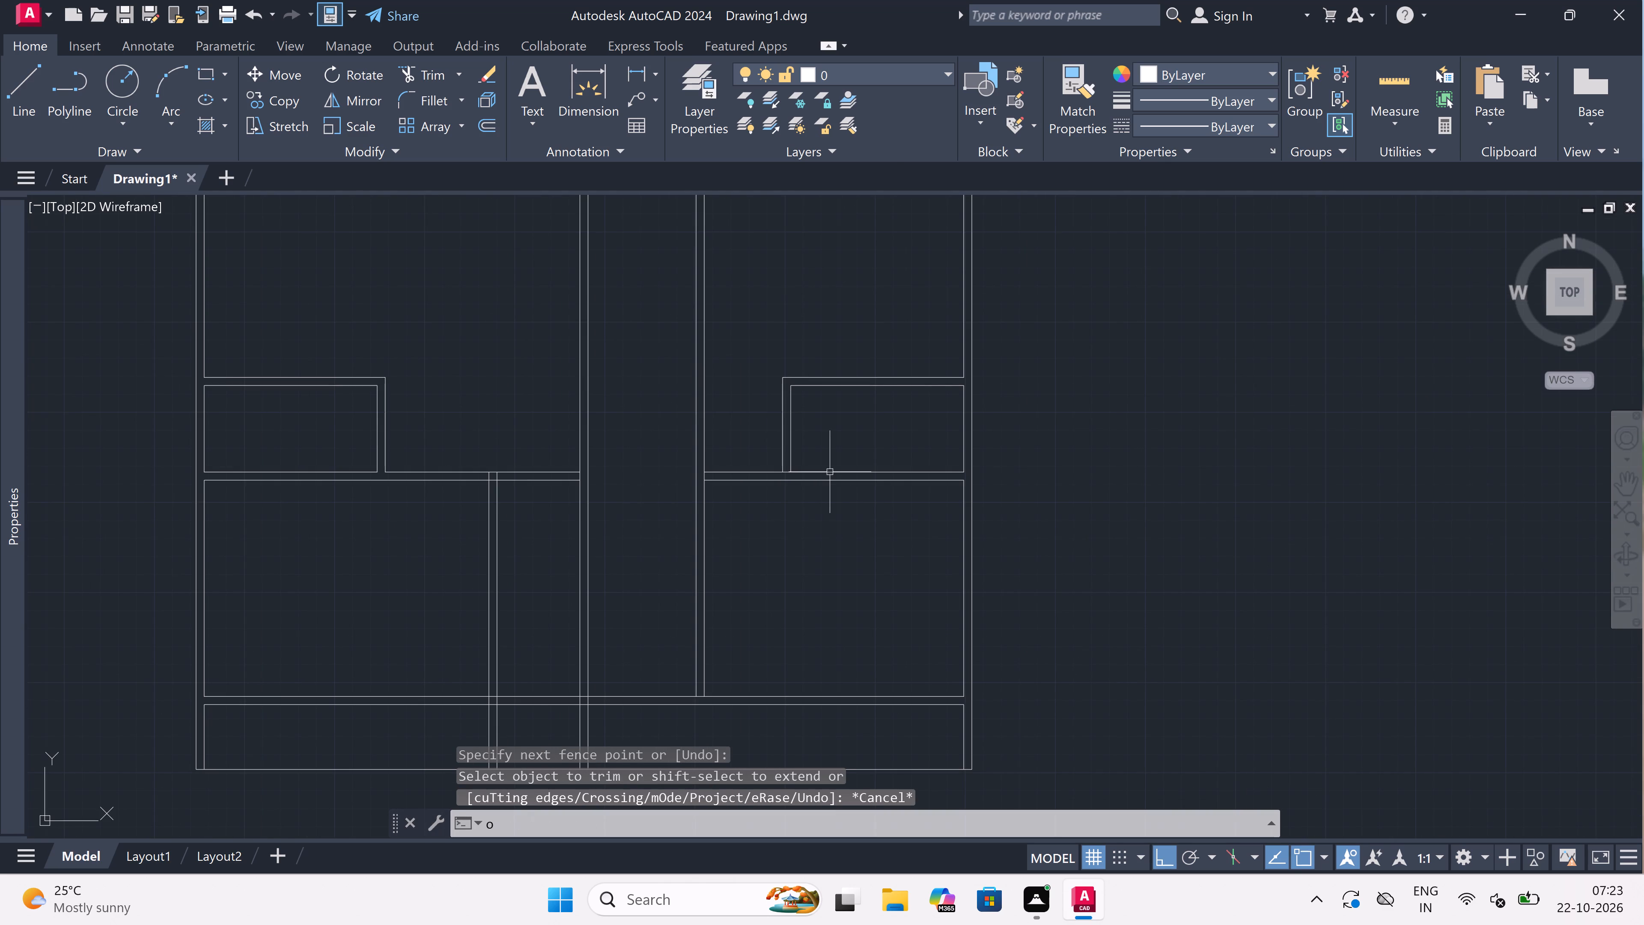
{"action": "key", "text": "space"}
{"action": "scroll", "coordinate": [965, 533], "scroll_direction": "up", "scroll_amount": 1}
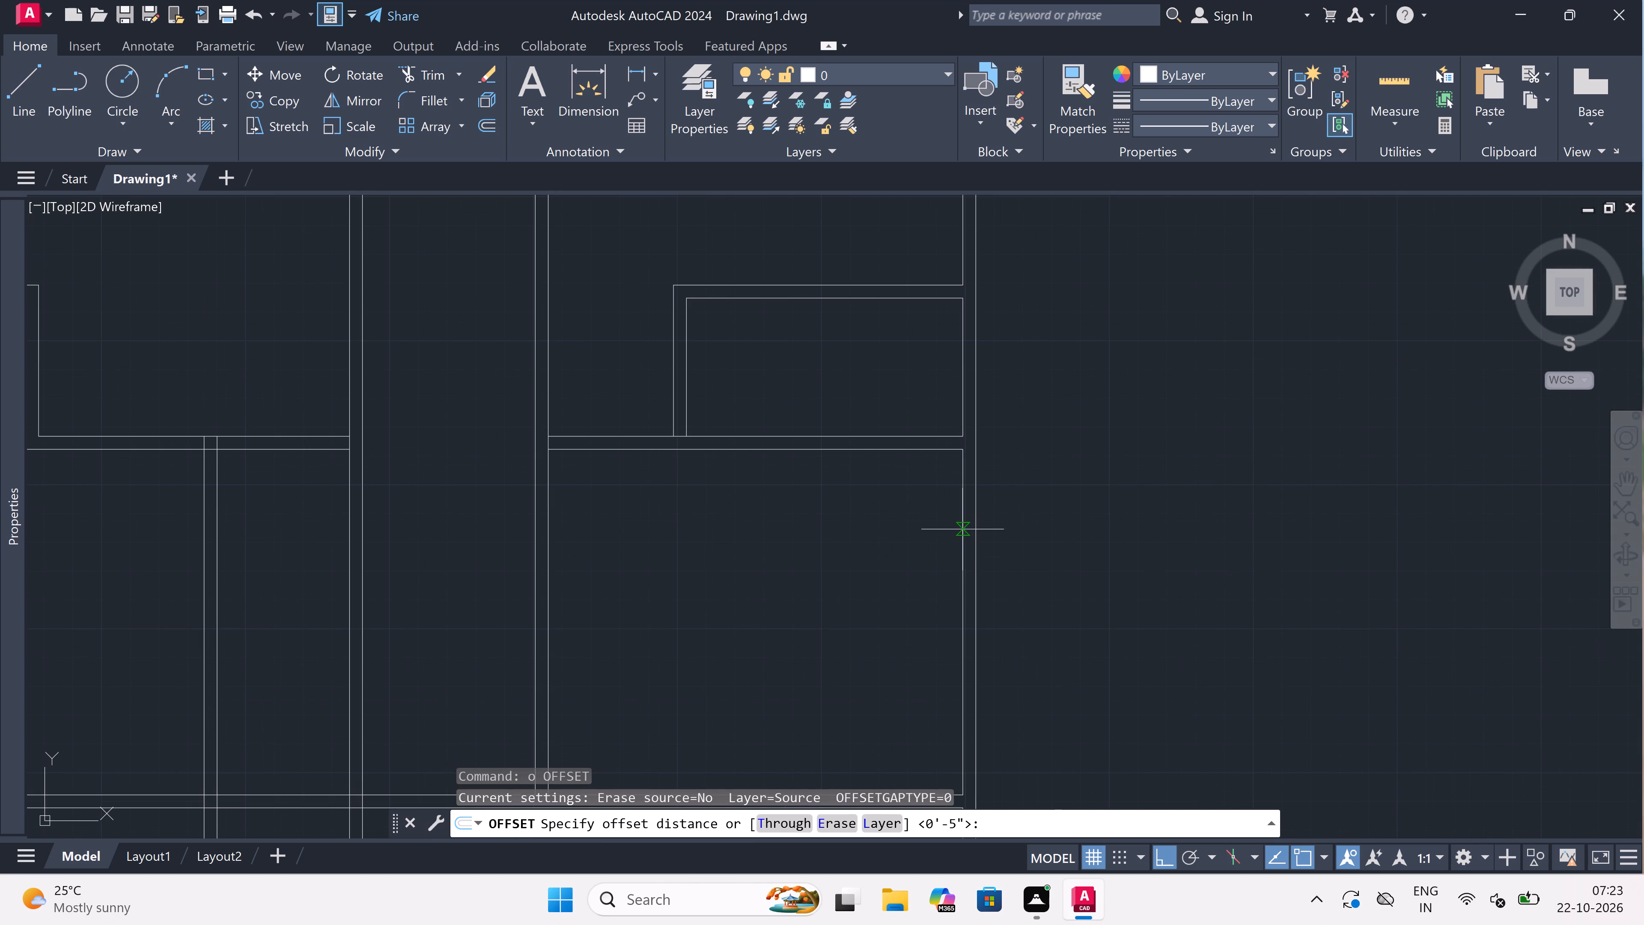
{"action": "left_click", "coordinate": [964, 529]}
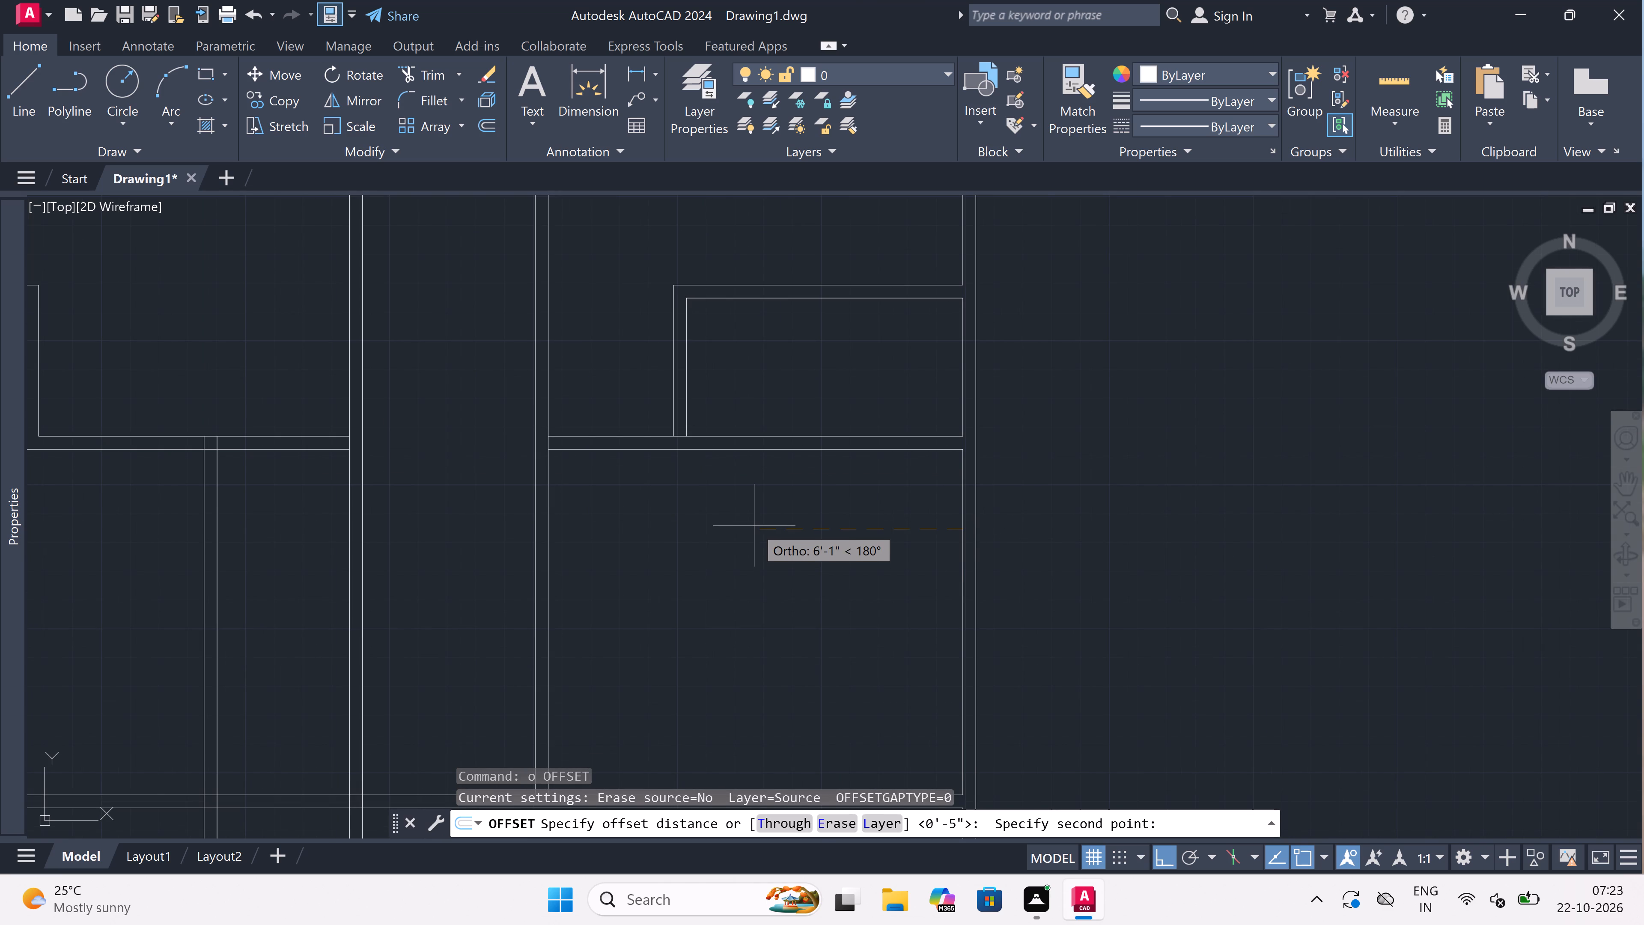
{"action": "type", "text": "13'2\""}
{"action": "key", "text": "space"}
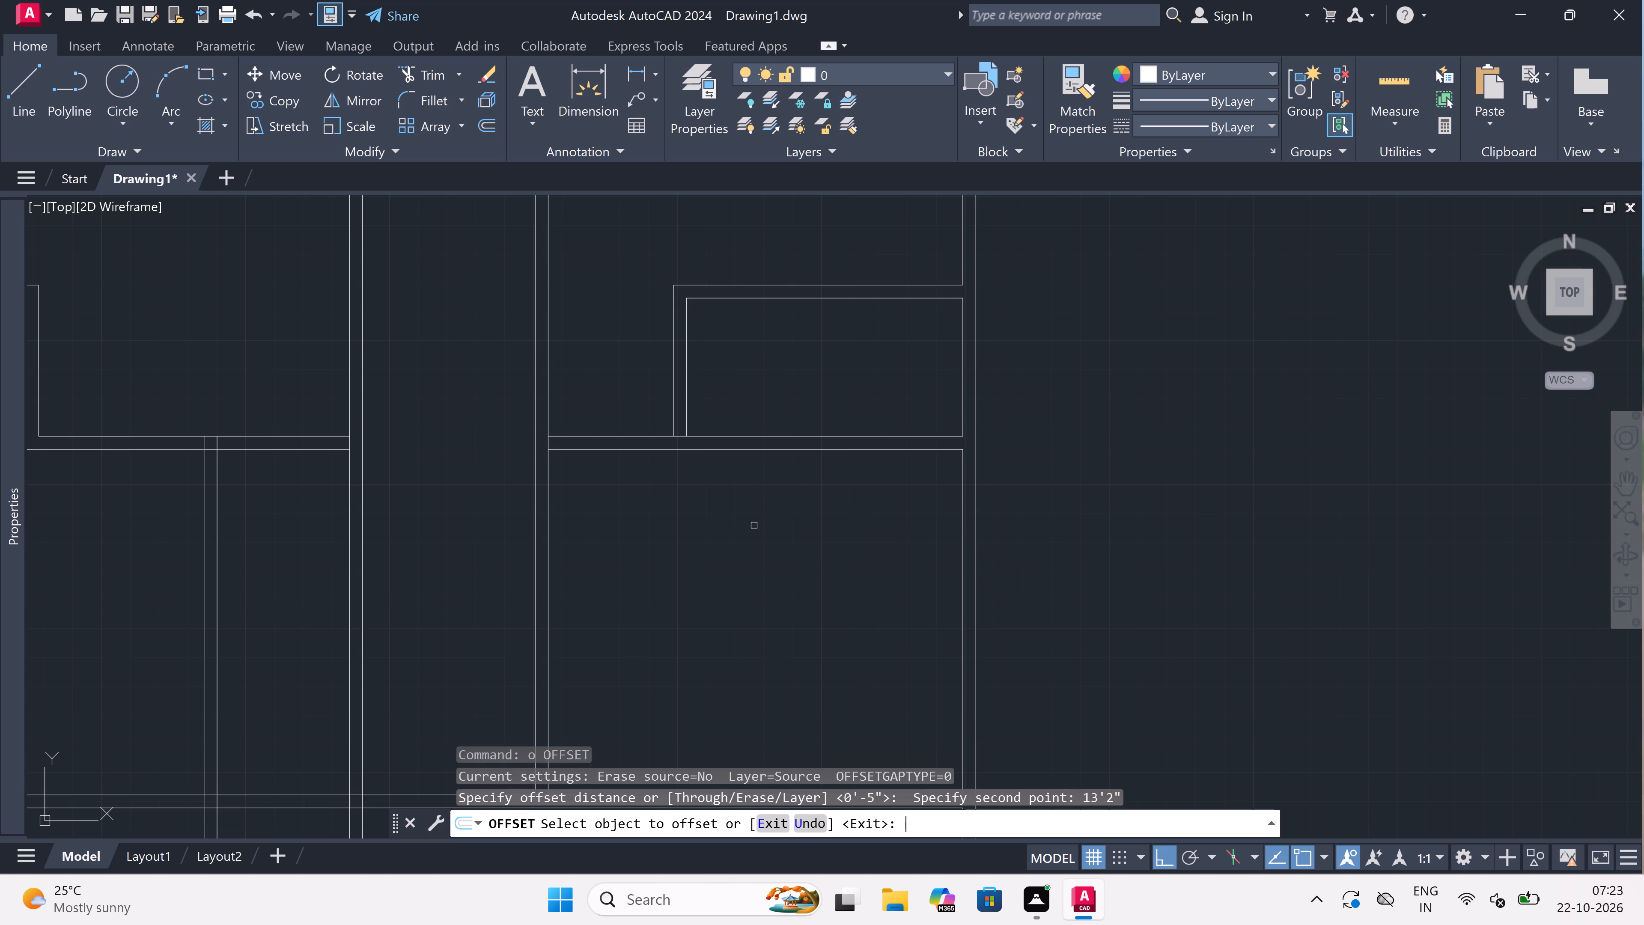
{"action": "double_click", "coordinate": [961, 469]}
{"action": "left_click", "coordinate": [908, 486]}
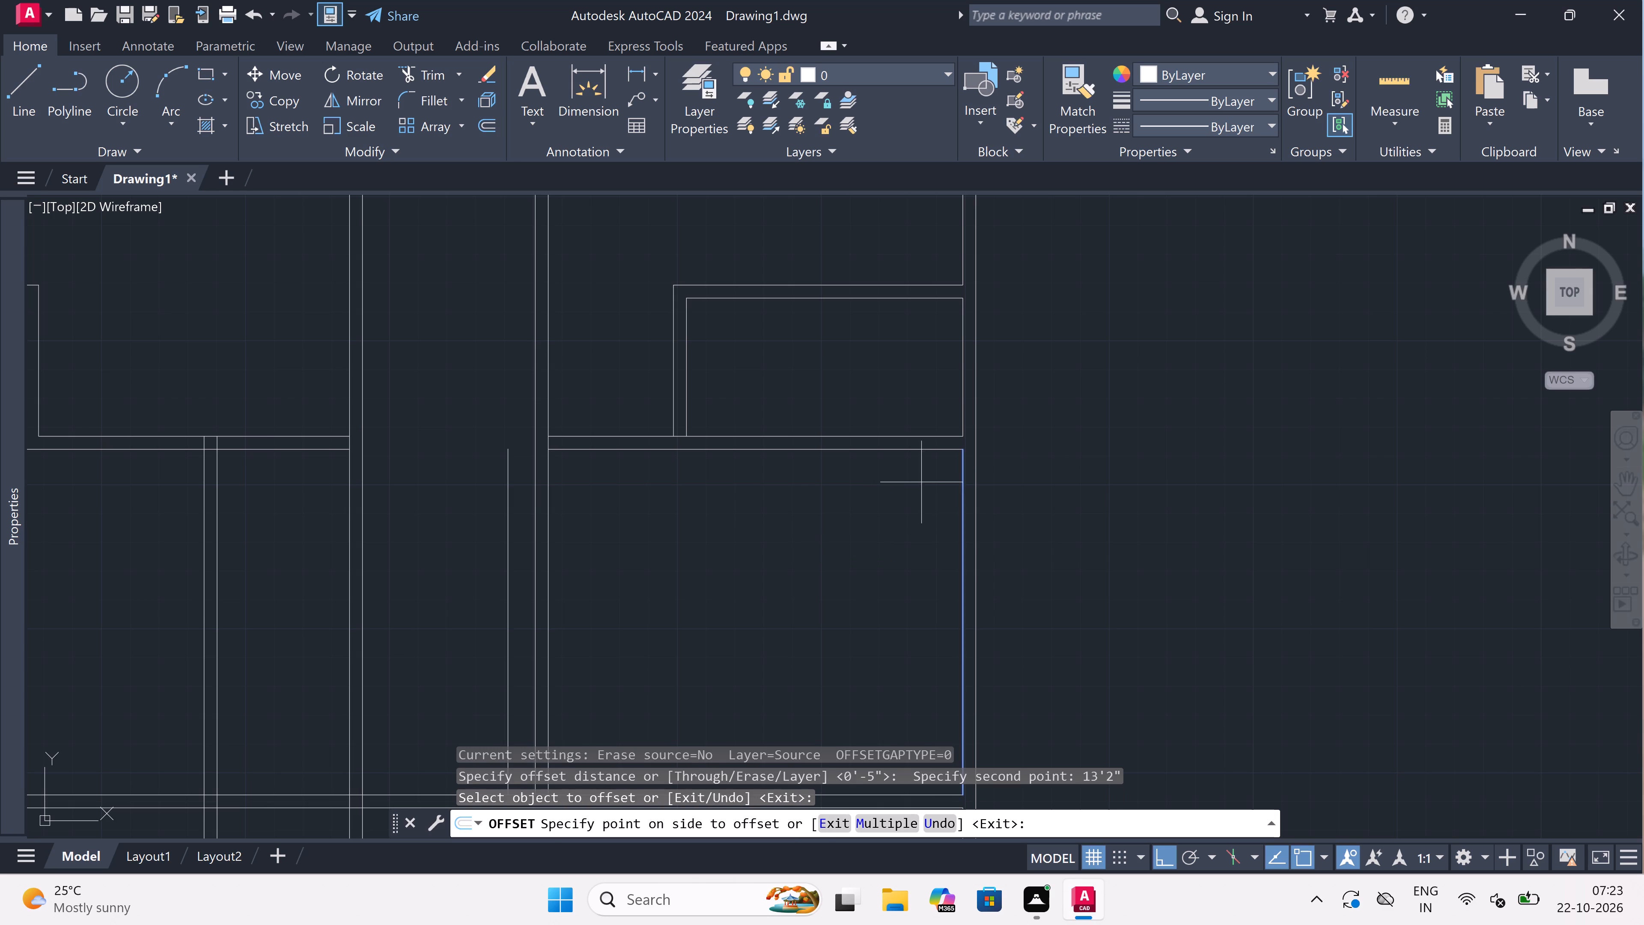
{"action": "scroll", "coordinate": [908, 485], "scroll_direction": "down", "scroll_amount": 3}
{"action": "scroll", "coordinate": [807, 503], "scroll_direction": "up", "scroll_amount": 2}
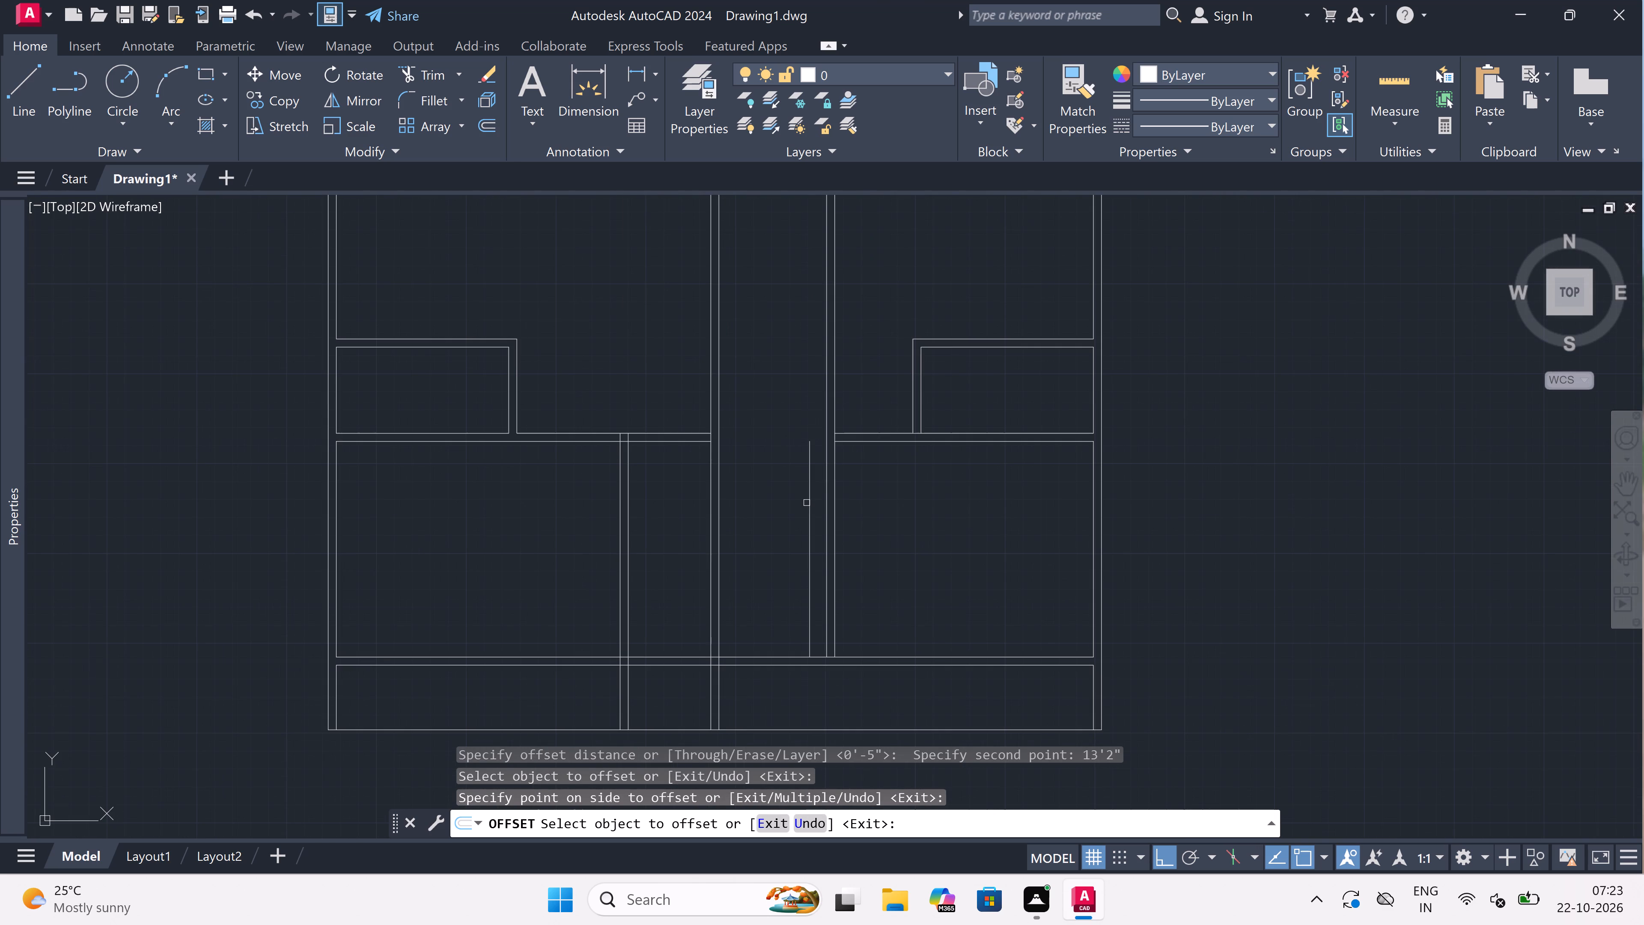
{"action": "key", "text": "Escape"}
Offset the new vertical line beside the central passage 4.5" rightward to form a second wall line.
{"action": "key", "text": "space"}
{"action": "left_click", "coordinate": [811, 502]}
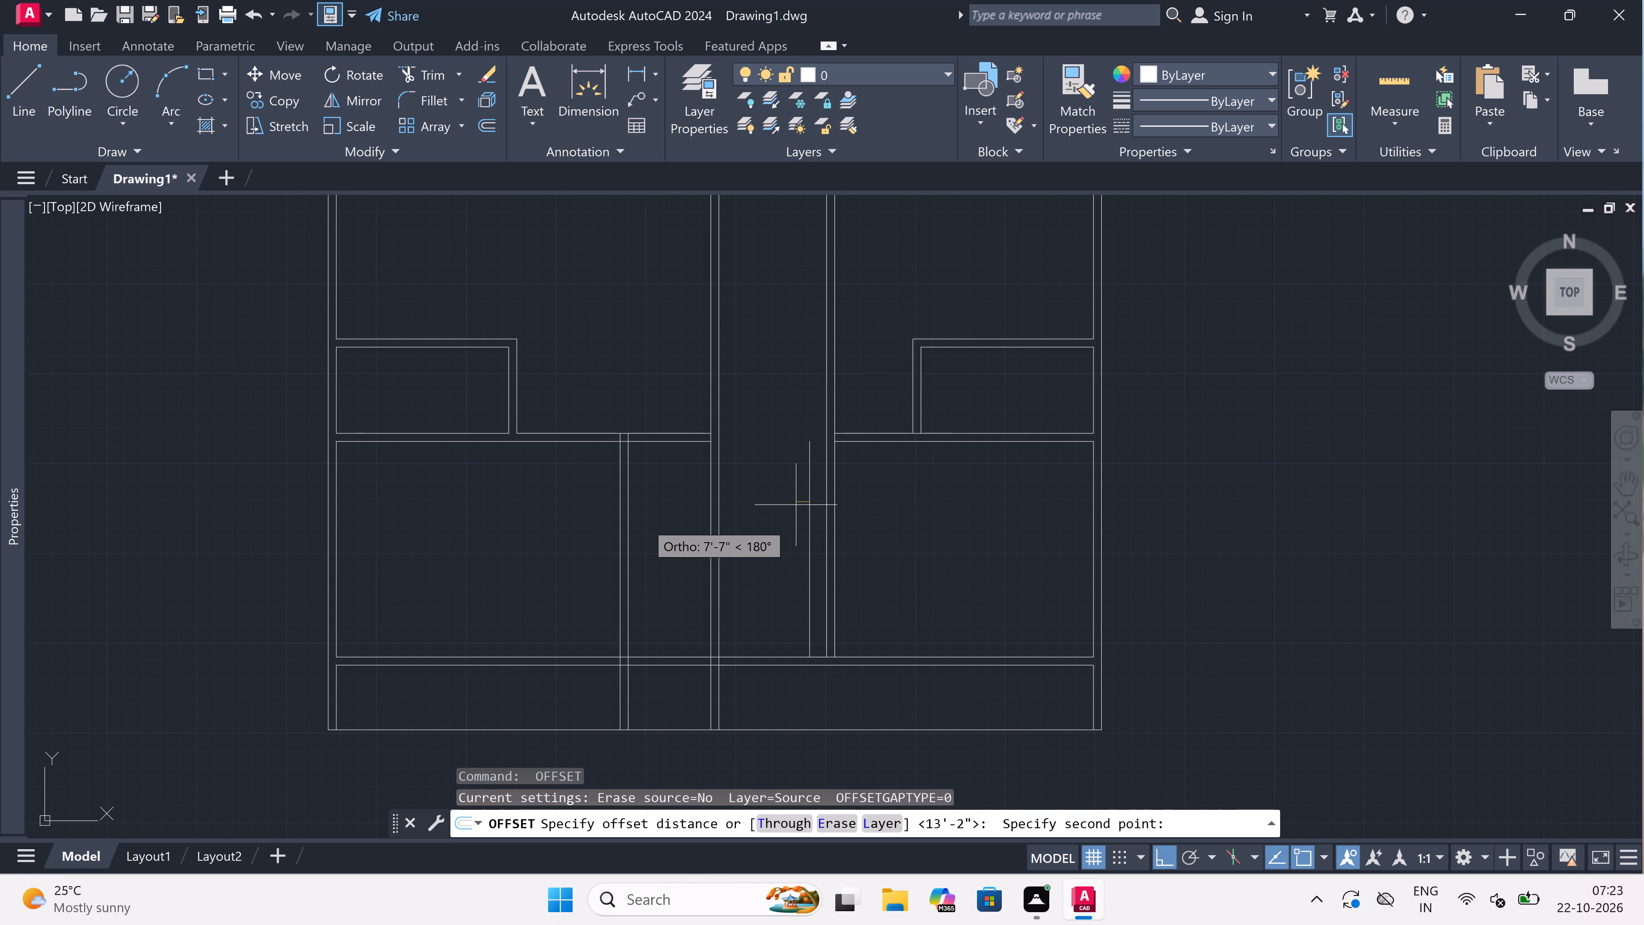
{"action": "type", "text": "4.5\""}
{"action": "key", "text": "space"}
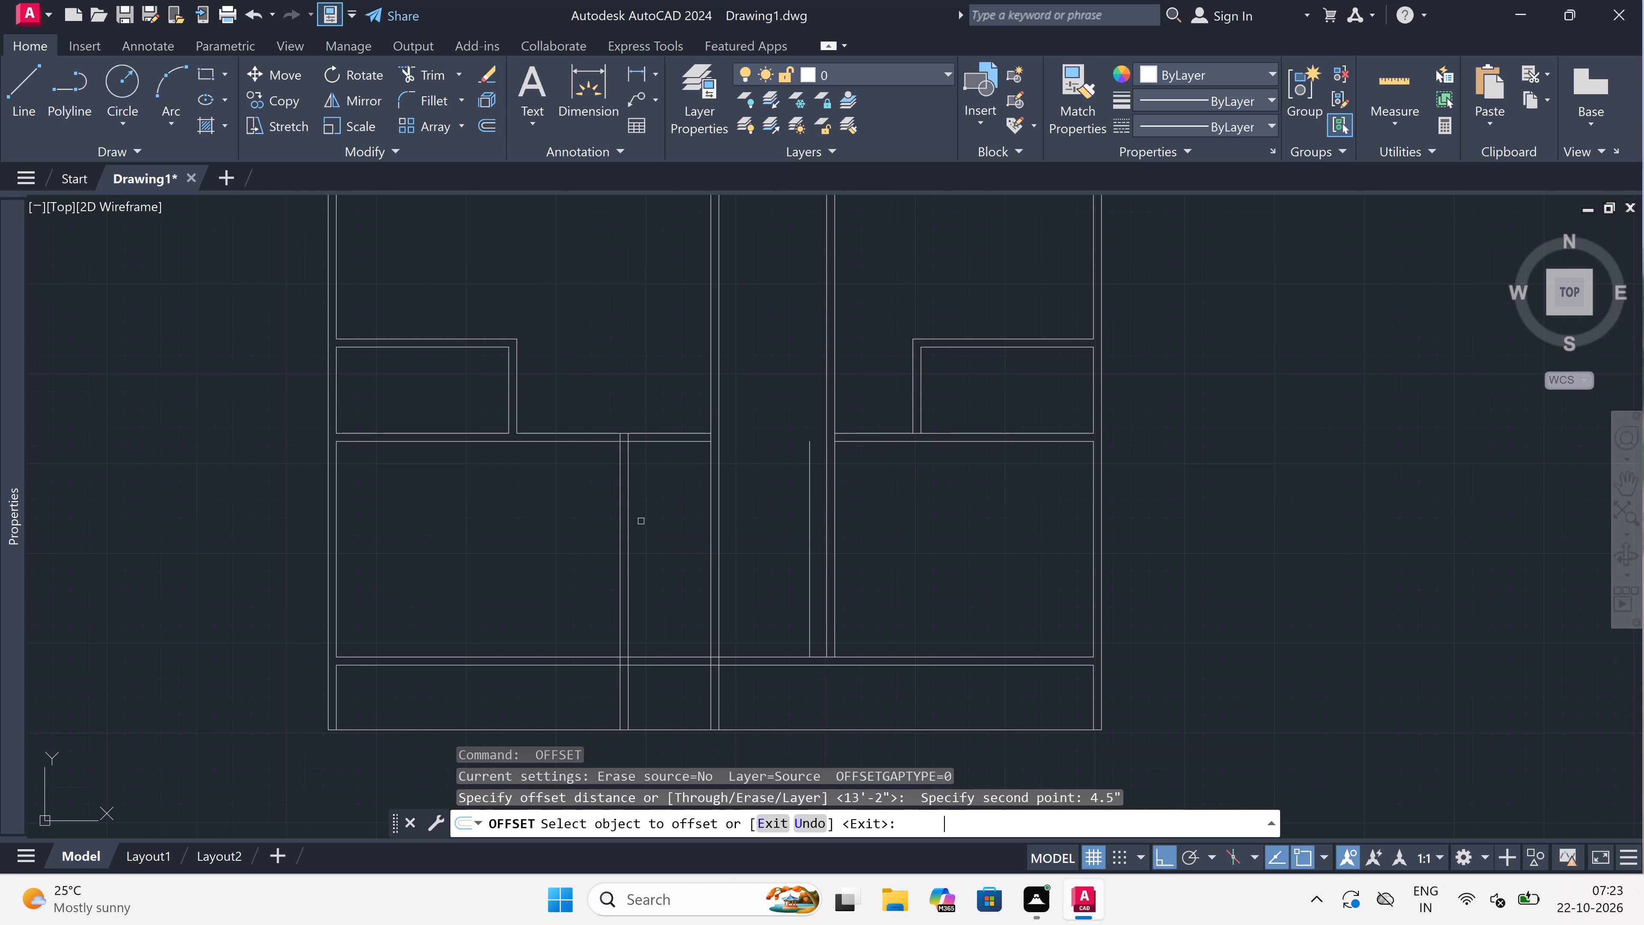
{"action": "double_click", "coordinate": [808, 500]}
{"action": "left_click", "coordinate": [736, 519]}
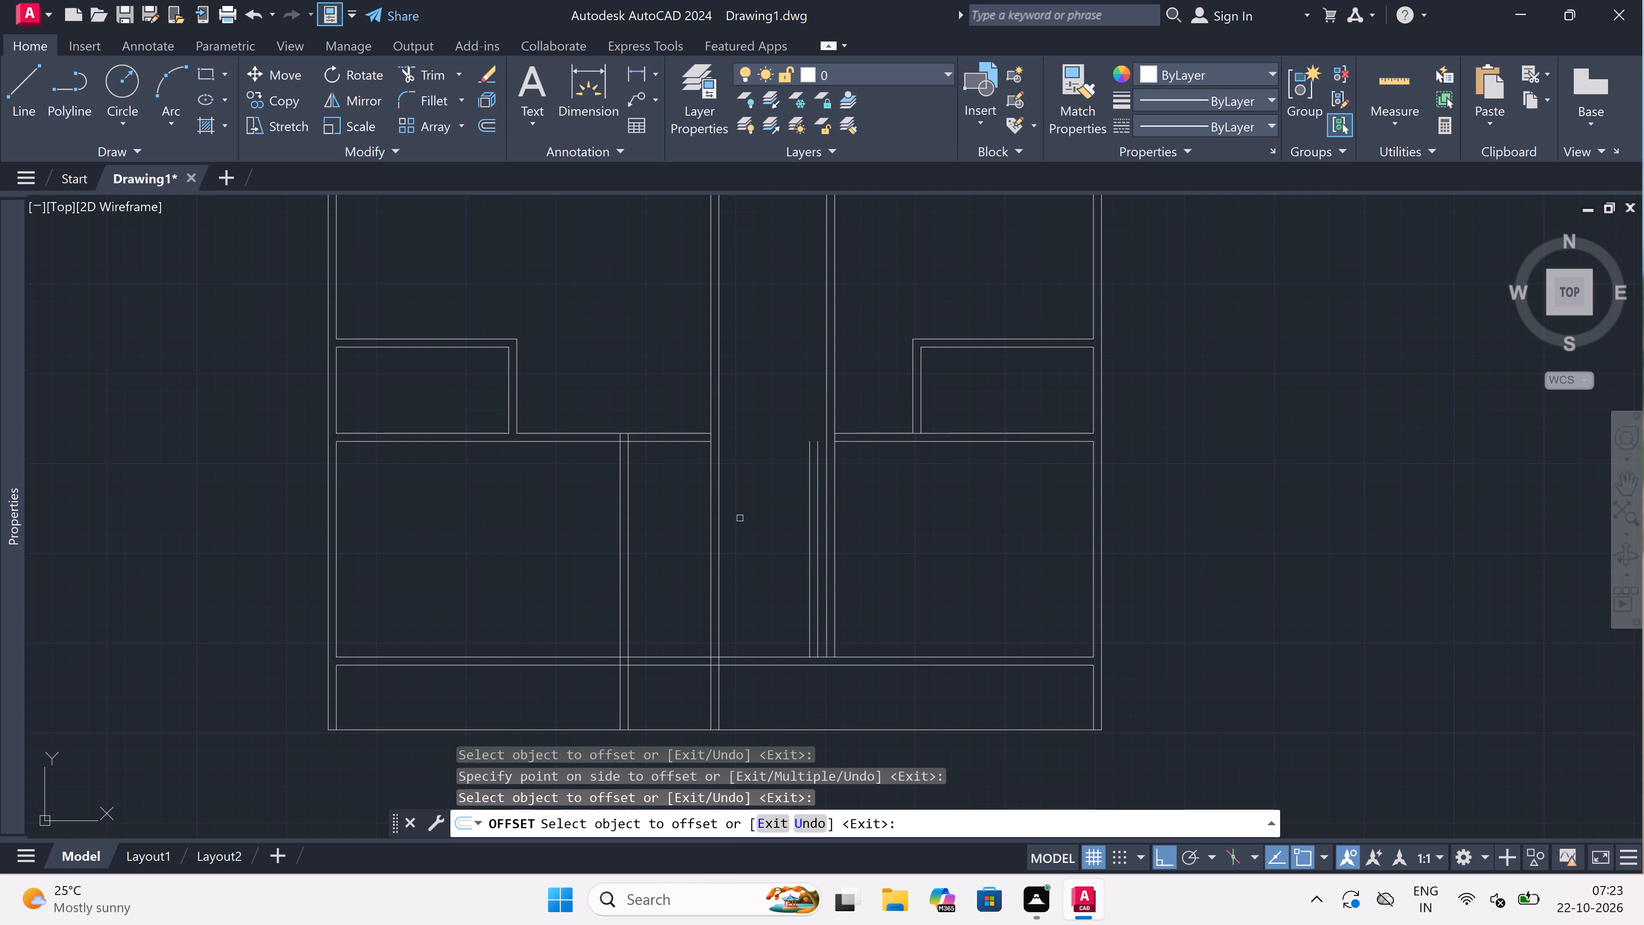
{"action": "key", "text": "Escape"}
Extend the new wall pair and the adjacent passage wall's two lines down to the bottom outer wall line.
{"action": "type", "text": "ex"}
{"action": "key", "text": "space"}
{"action": "scroll", "coordinate": [825, 510], "scroll_direction": "up", "scroll_amount": 1}
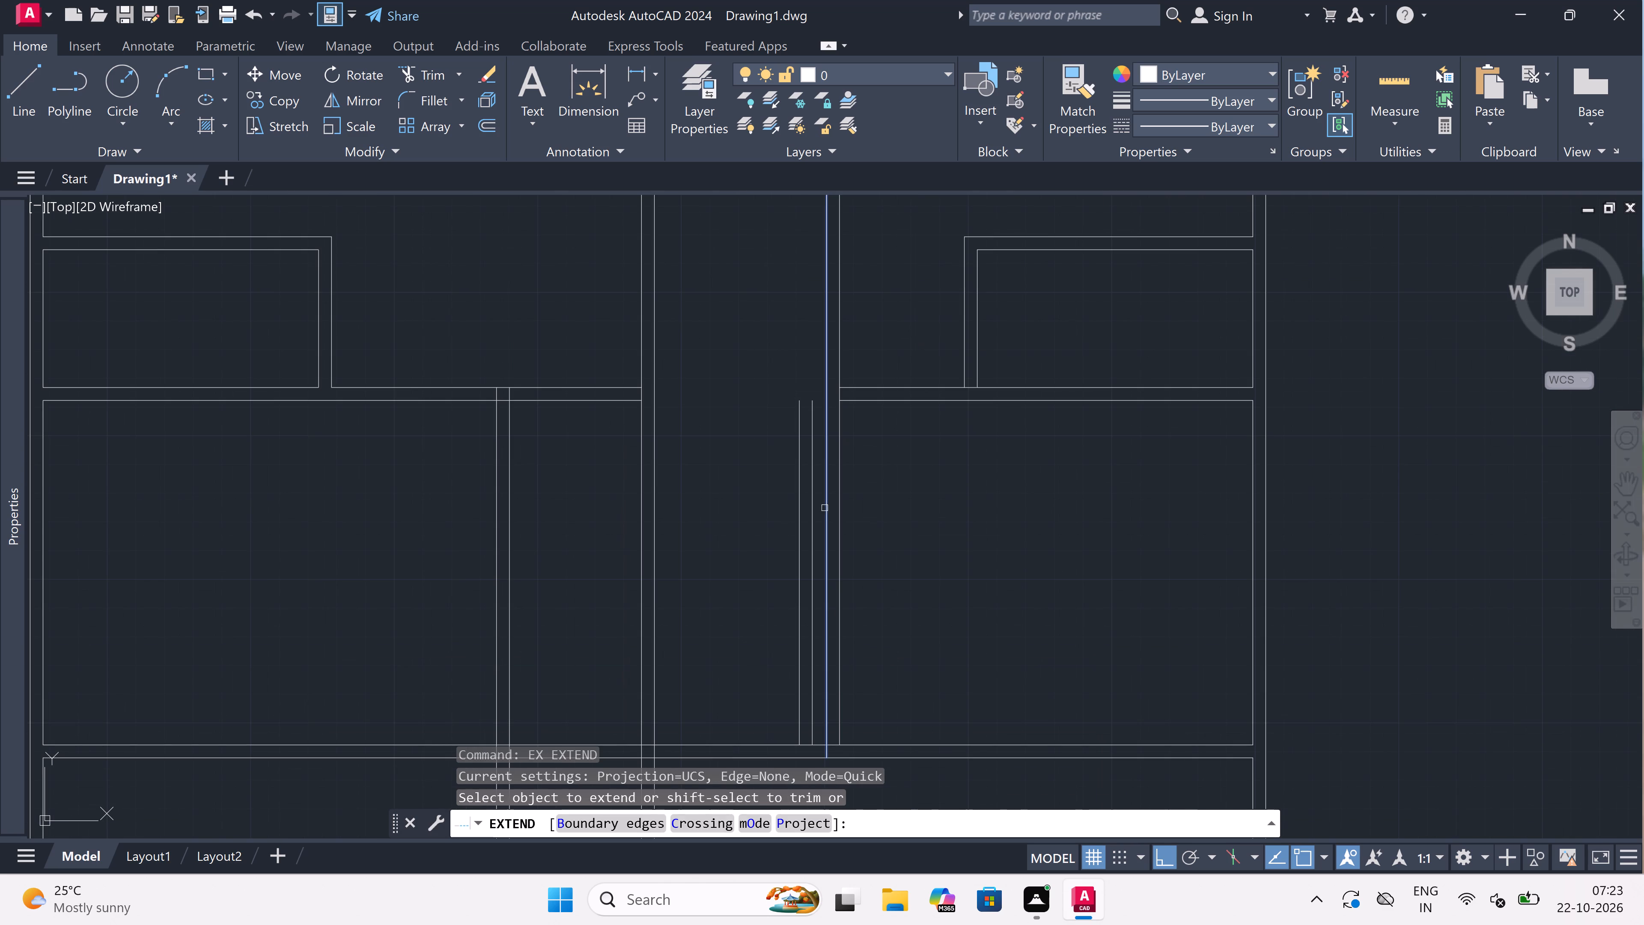
{"action": "scroll", "coordinate": [819, 500], "scroll_direction": "up", "scroll_amount": 2}
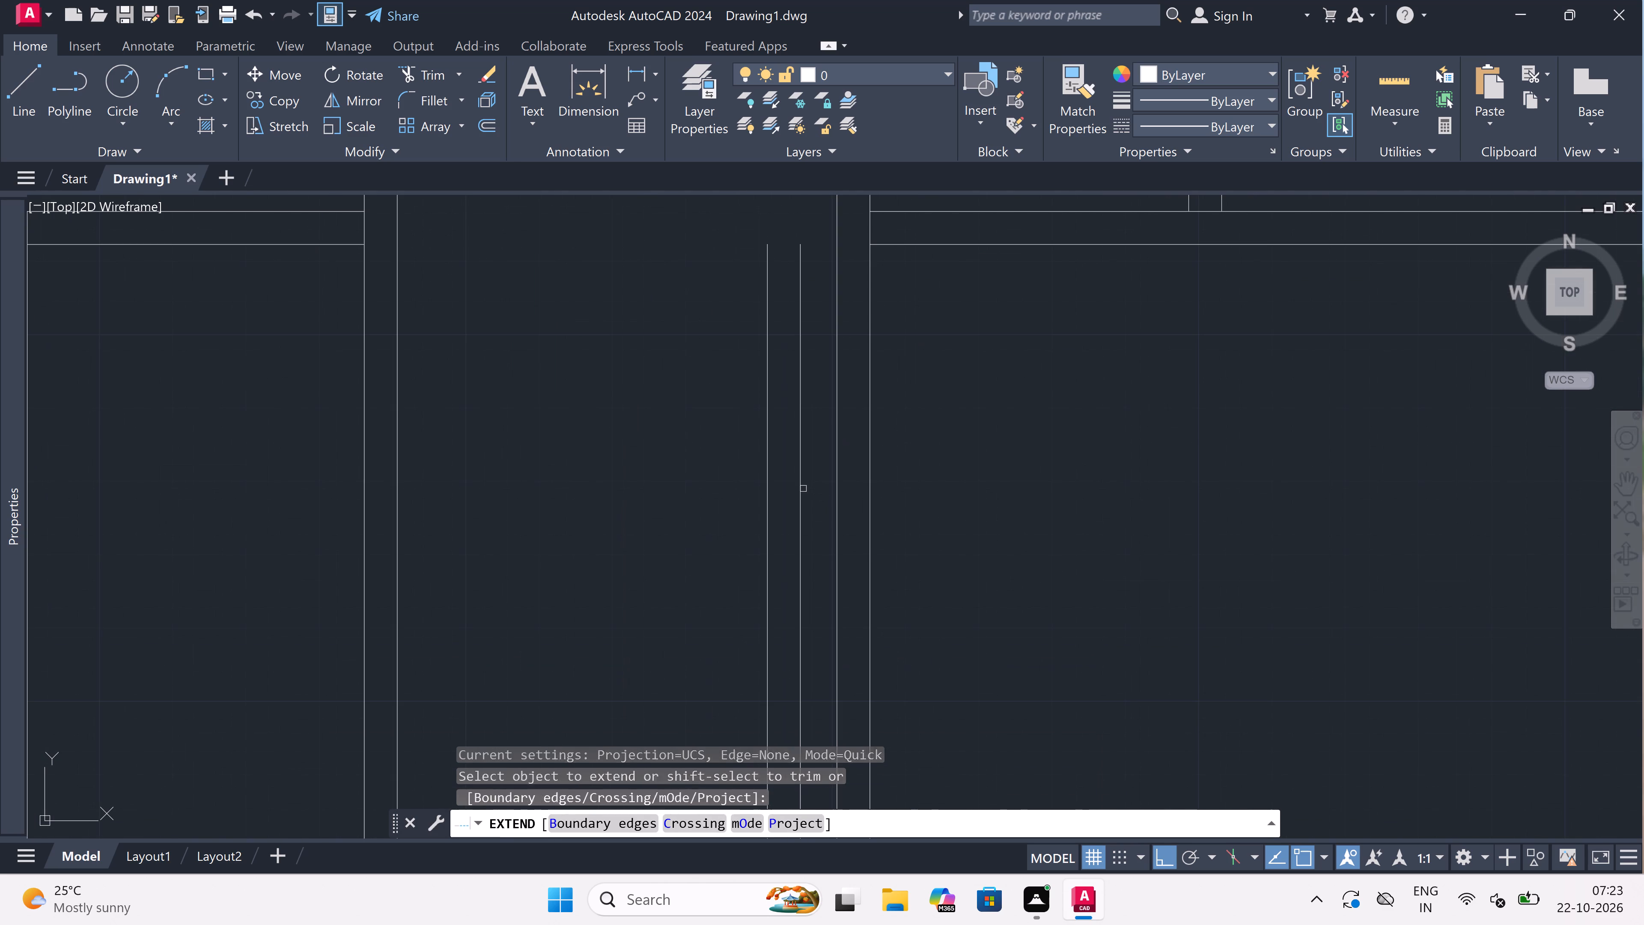
{"action": "left_click", "coordinate": [803, 489]}
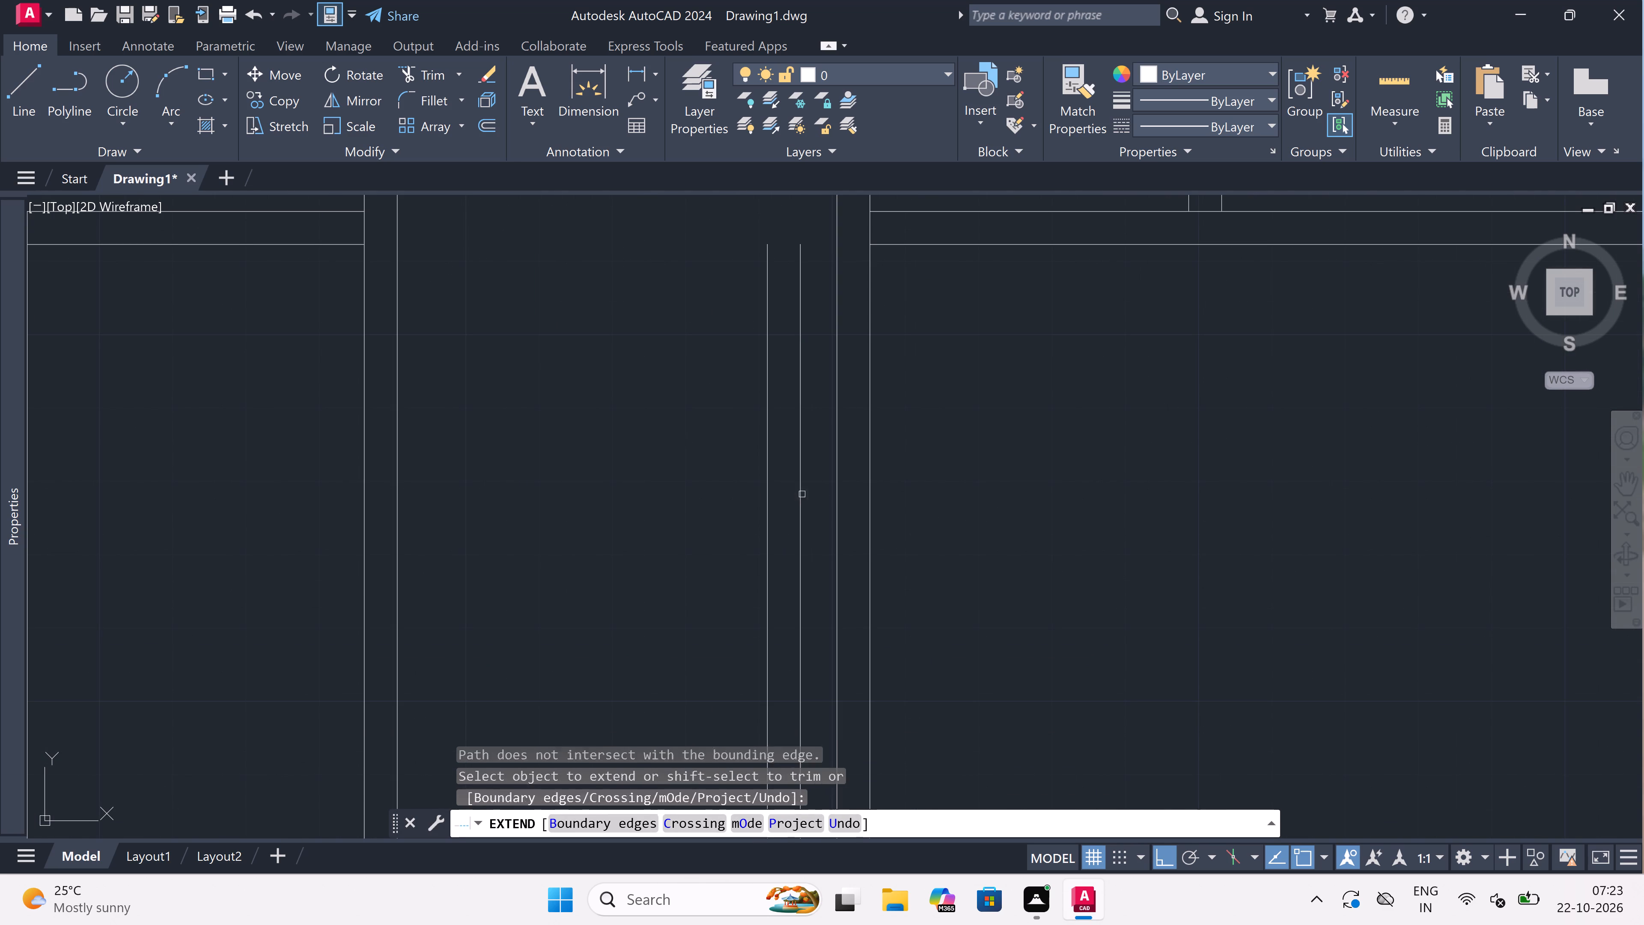
{"action": "left_click", "coordinate": [819, 488]}
{"action": "scroll", "coordinate": [632, 515], "scroll_direction": "down", "scroll_amount": 6}
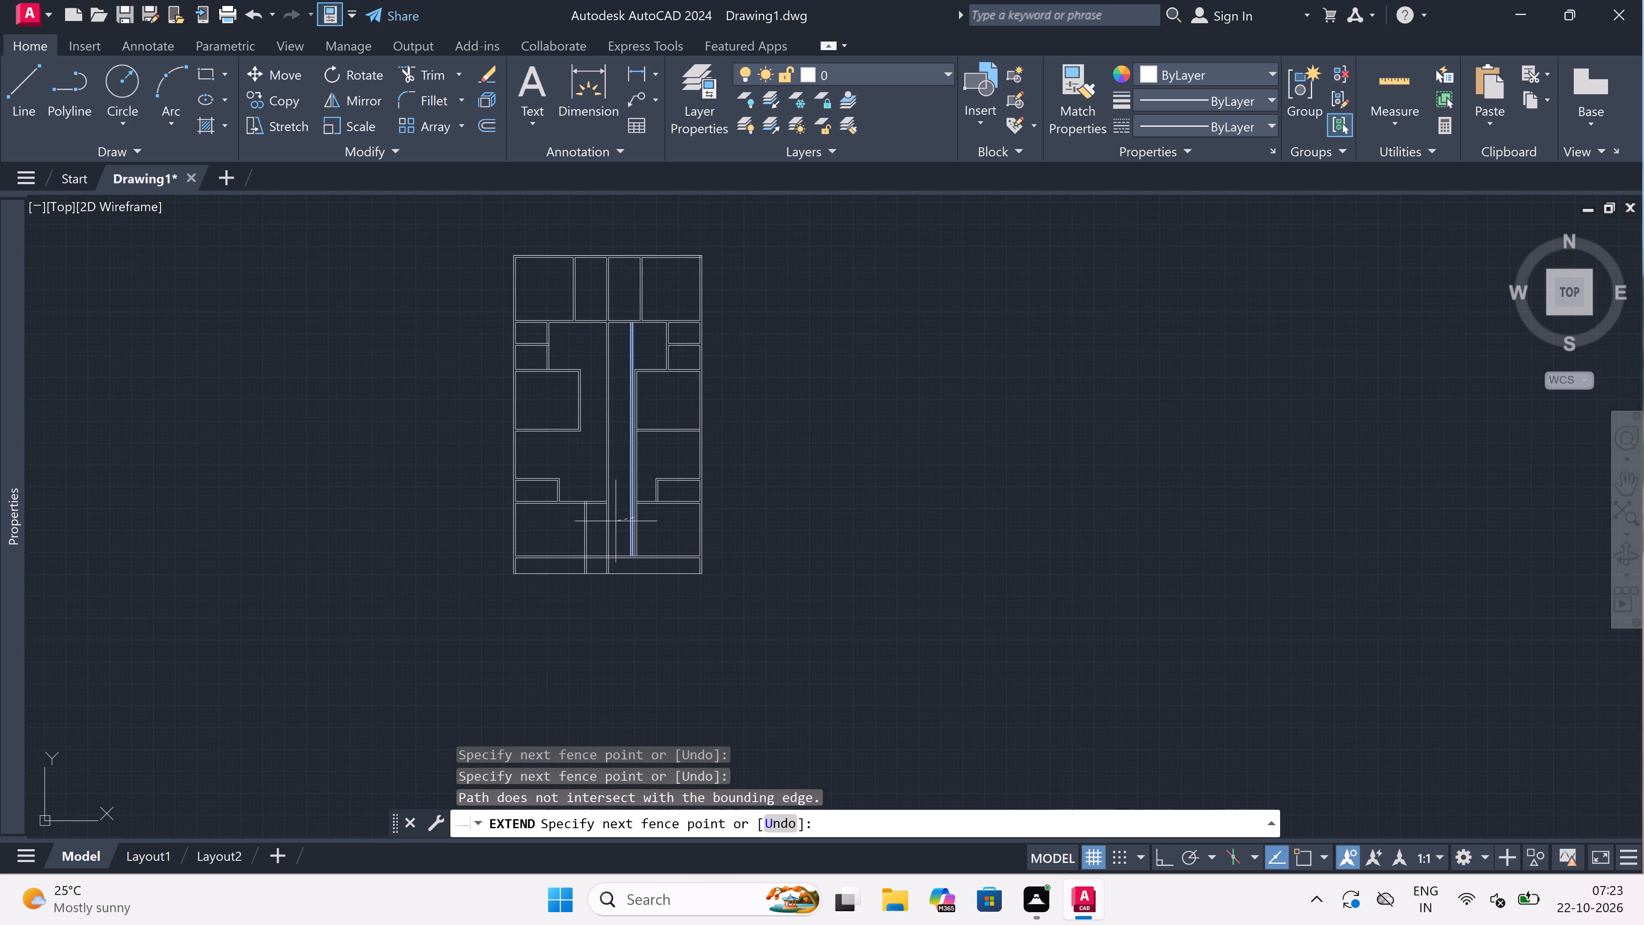
{"action": "scroll", "coordinate": [616, 521], "scroll_direction": "up", "scroll_amount": 3}
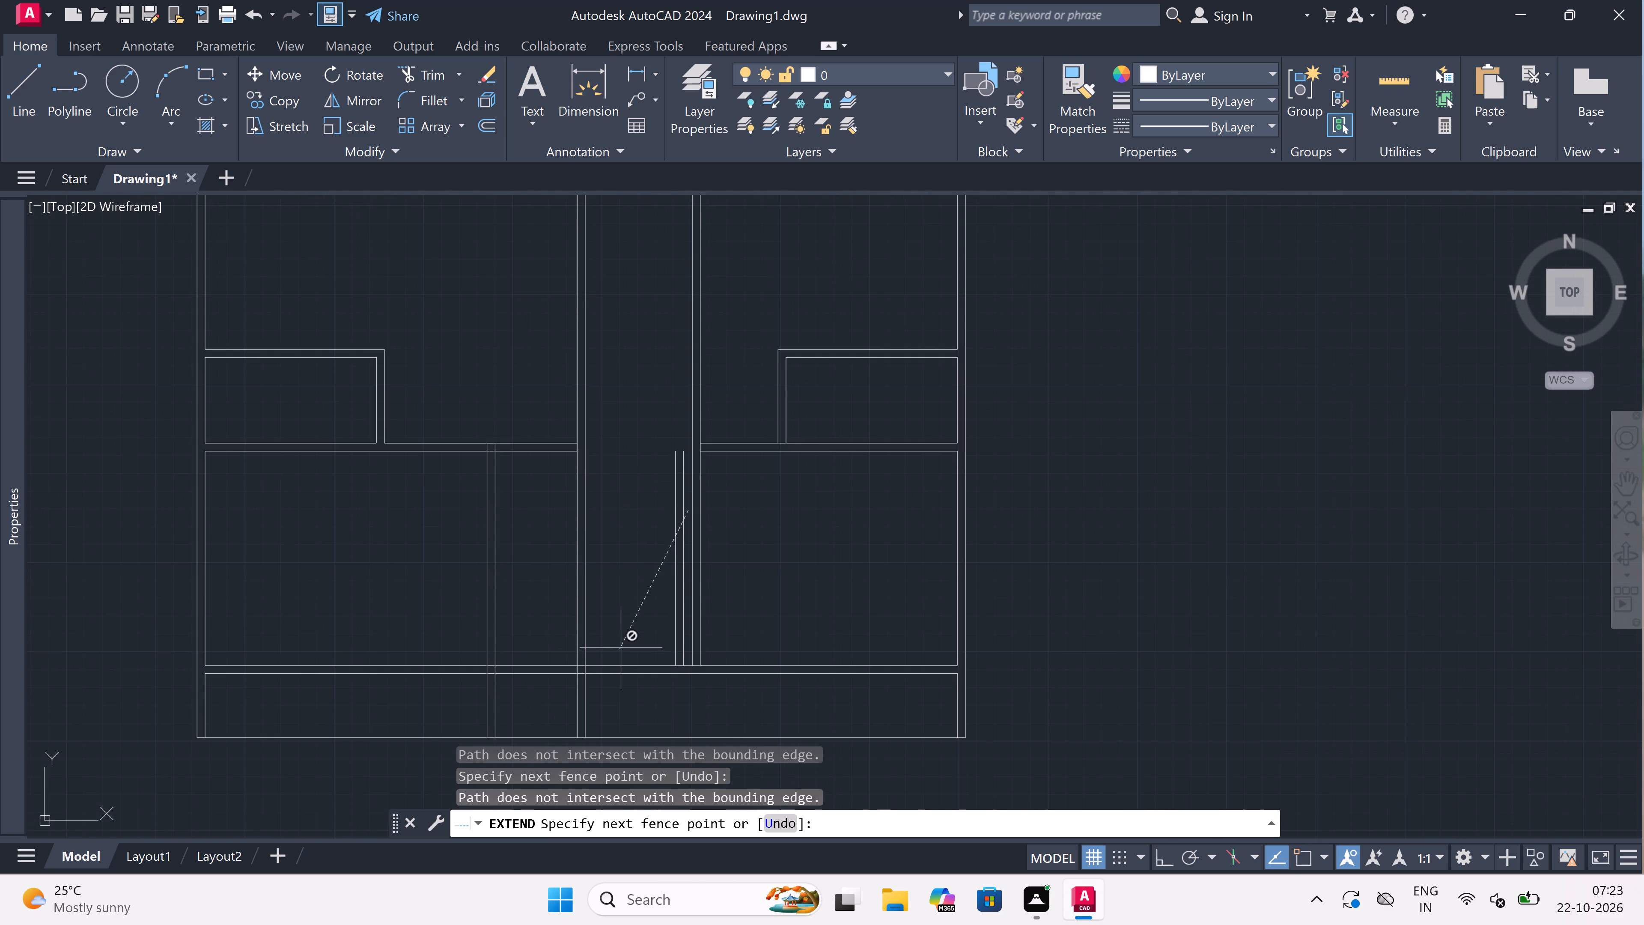
{"action": "left_click", "coordinate": [655, 666]}
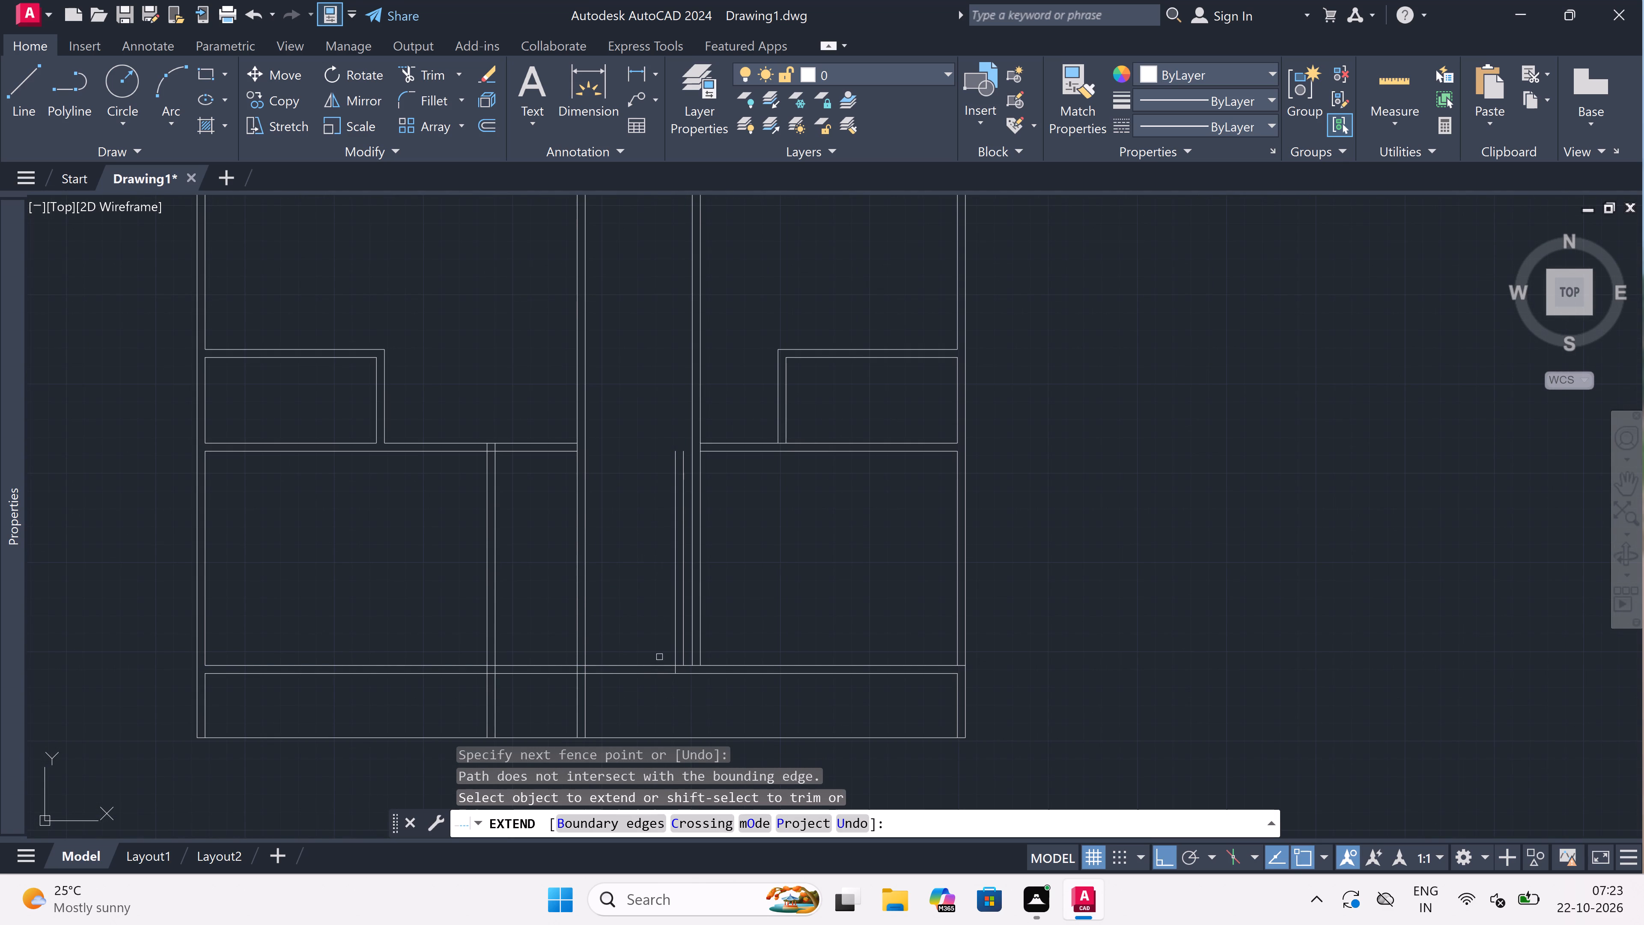
{"action": "left_click", "coordinate": [661, 649]}
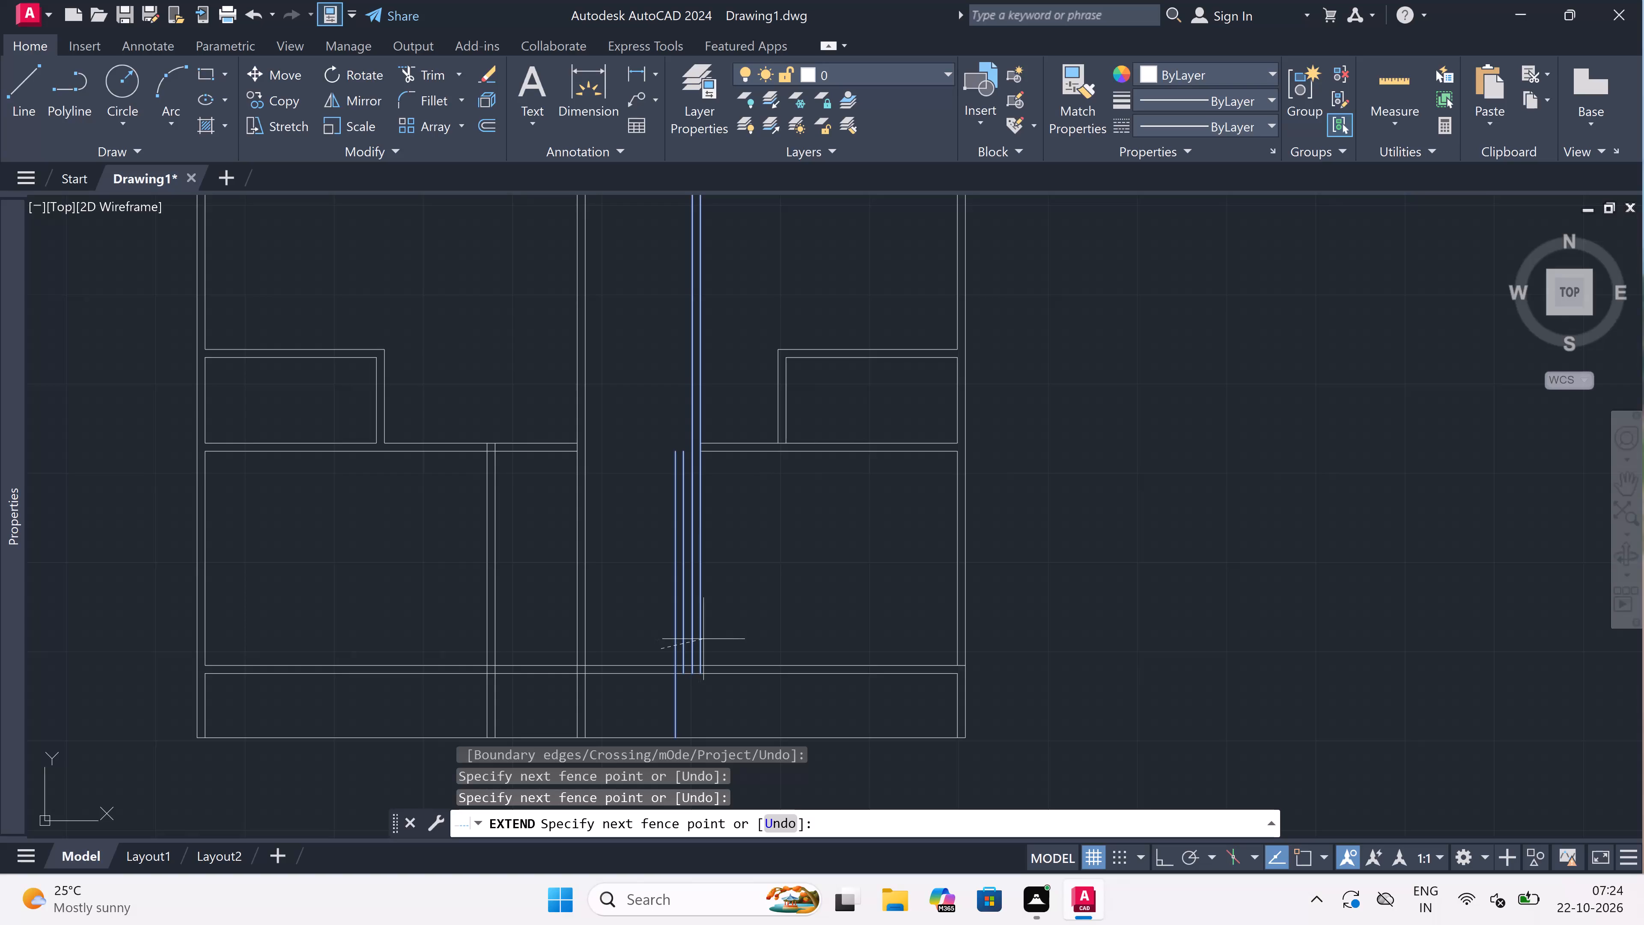
{"action": "left_click", "coordinate": [912, 648]}
{"action": "left_click", "coordinate": [817, 640]}
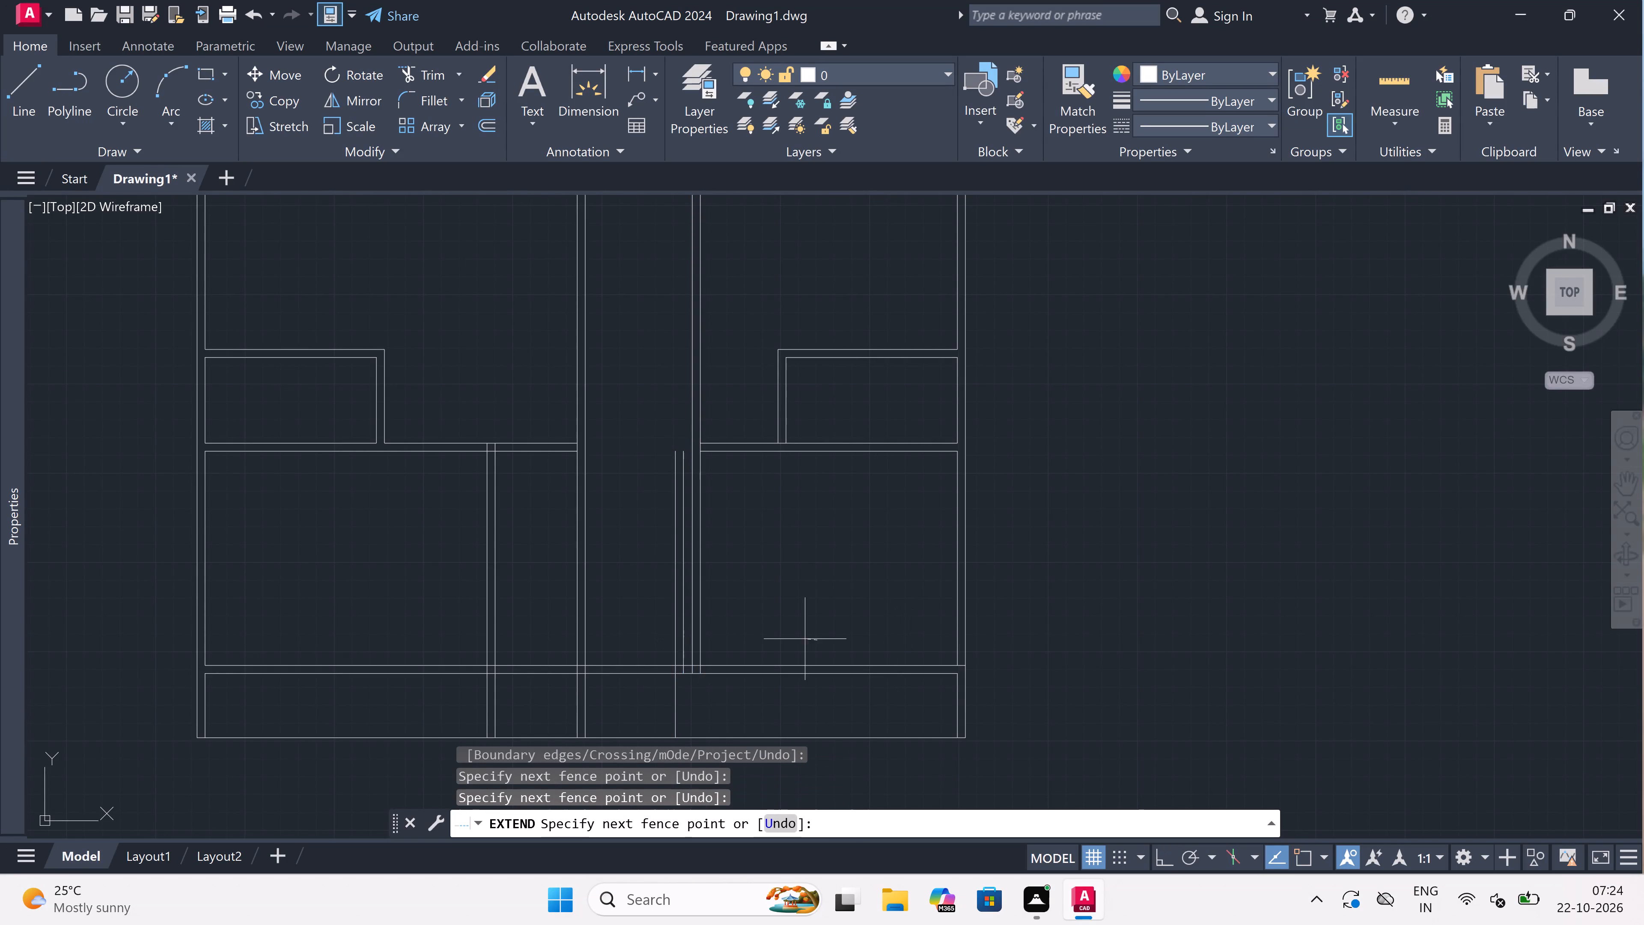
{"action": "left_click", "coordinate": [674, 636]}
{"action": "key", "text": "Escape"}
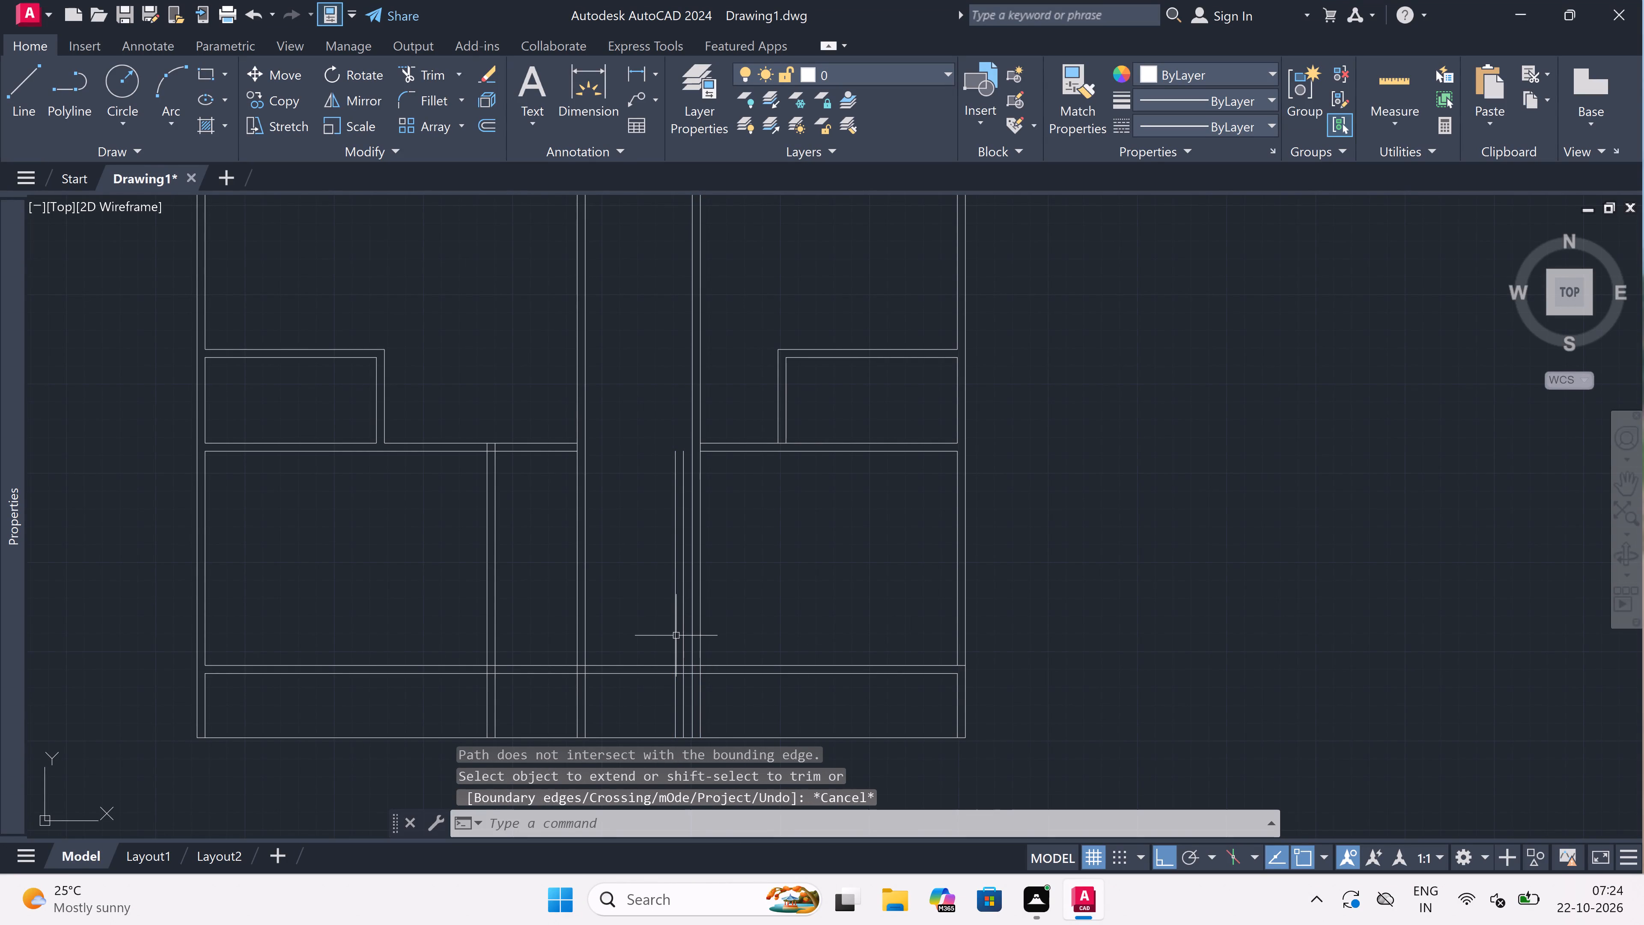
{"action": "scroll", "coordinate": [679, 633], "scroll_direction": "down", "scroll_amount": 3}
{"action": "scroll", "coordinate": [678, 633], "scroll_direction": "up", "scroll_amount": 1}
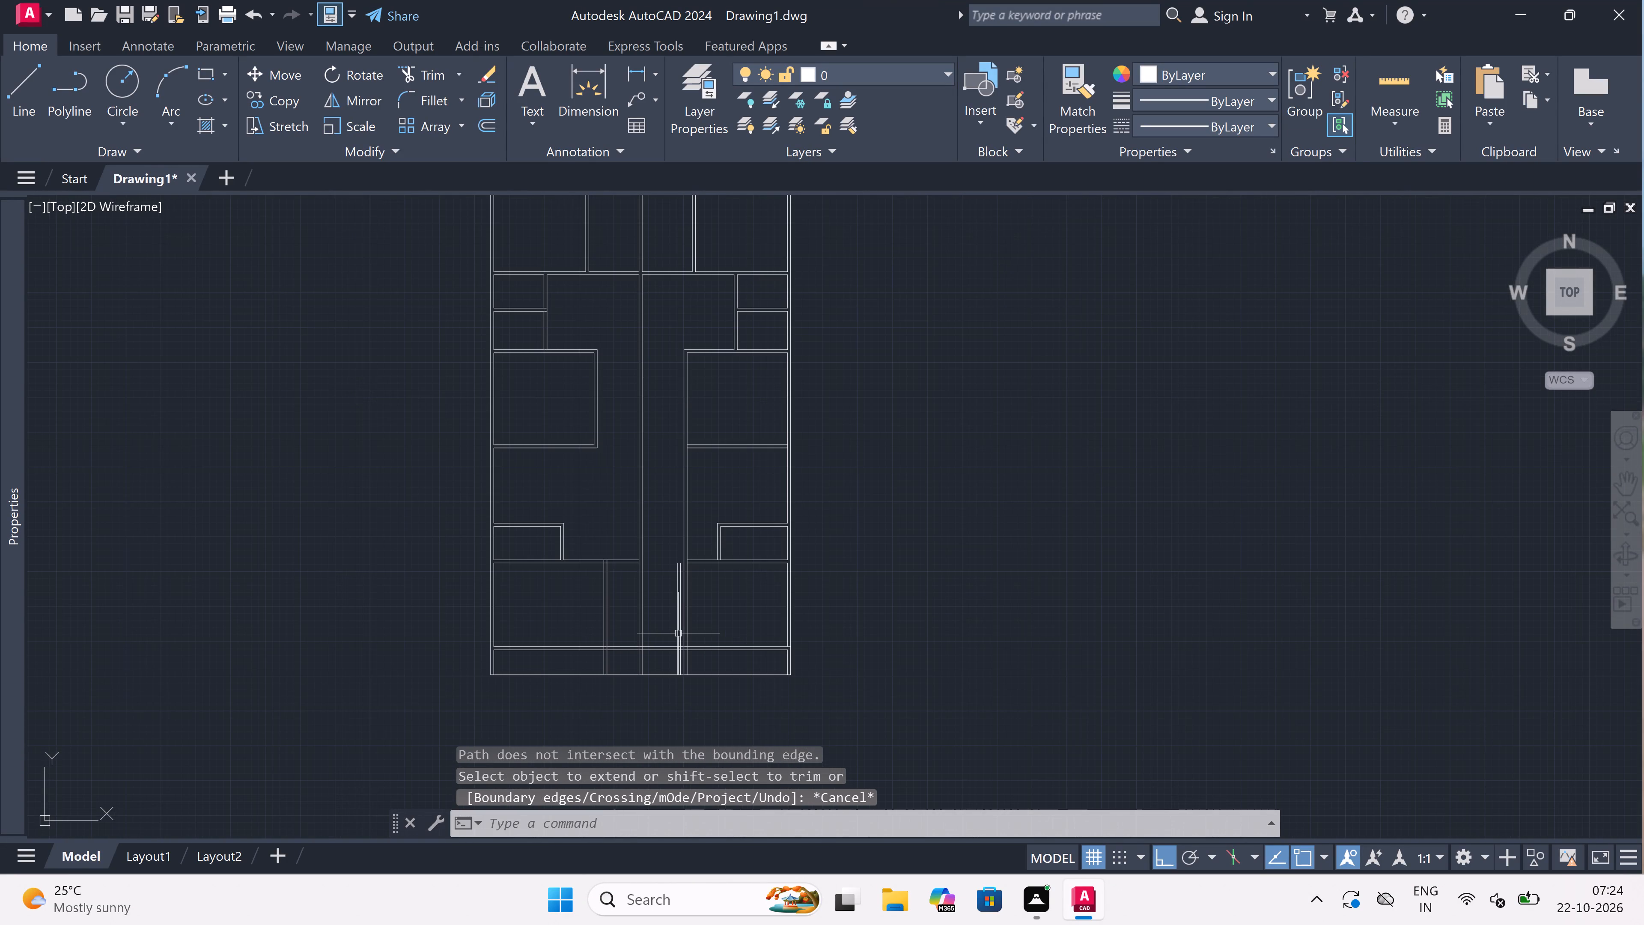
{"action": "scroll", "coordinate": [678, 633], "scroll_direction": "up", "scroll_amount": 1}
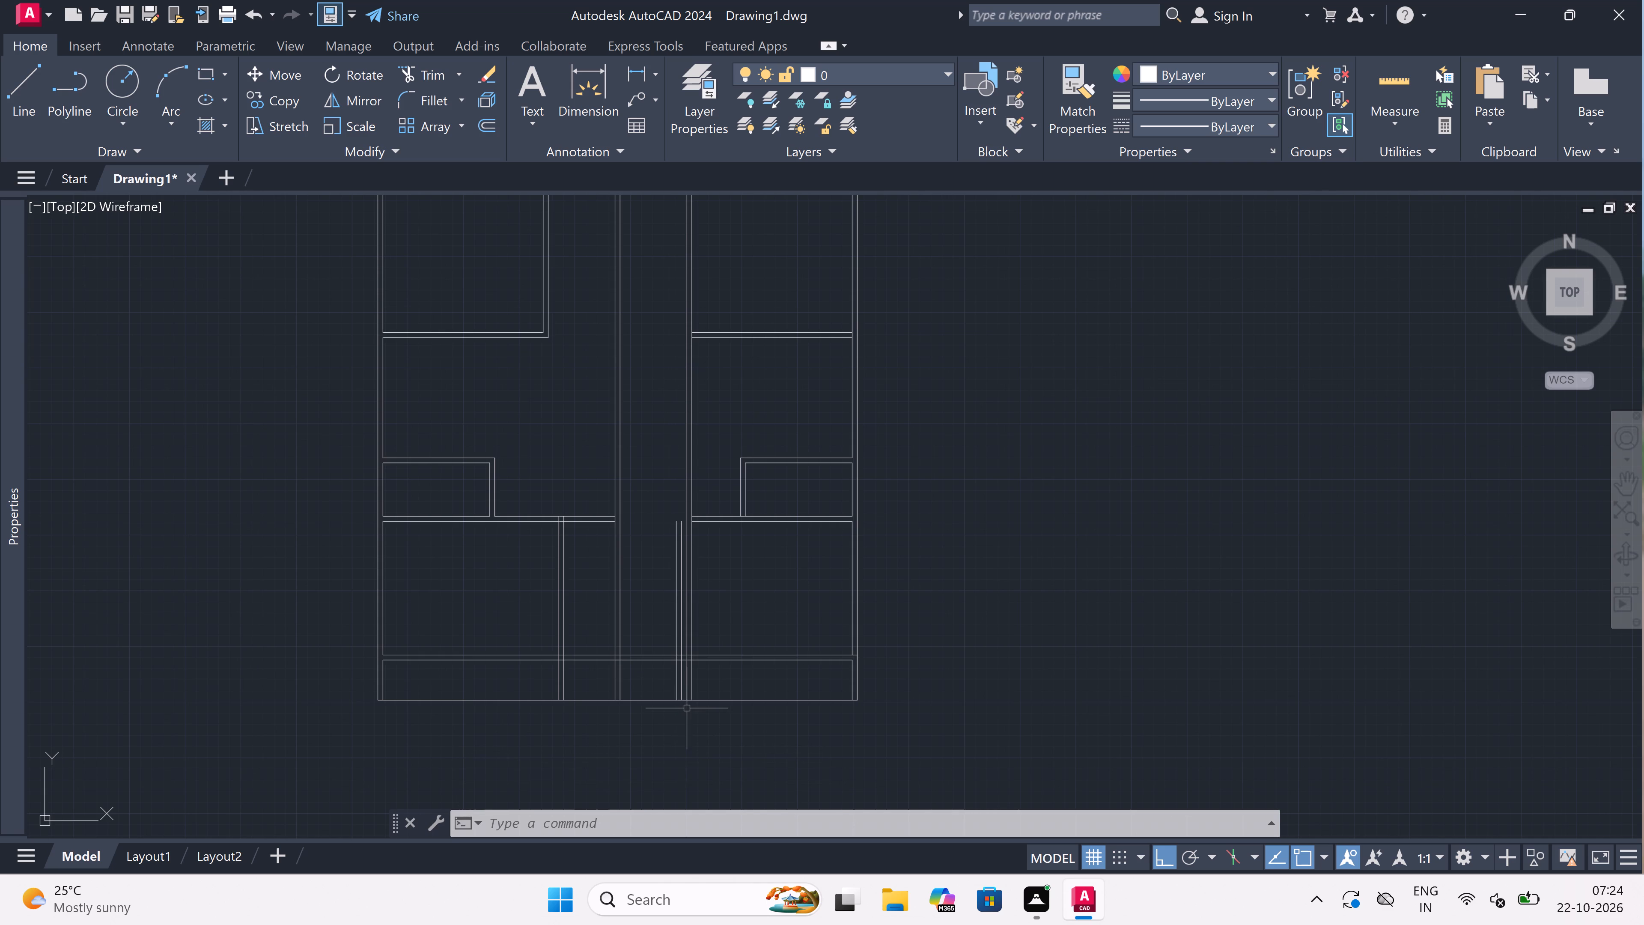
Fillet the new passage wall's two lines at zero radius with the horizontal wall lines below the right small room, forming a corner.
{"action": "scroll", "coordinate": [689, 706], "scroll_direction": "down", "scroll_amount": 2}
{"action": "scroll", "coordinate": [689, 706], "scroll_direction": "up", "scroll_amount": 1}
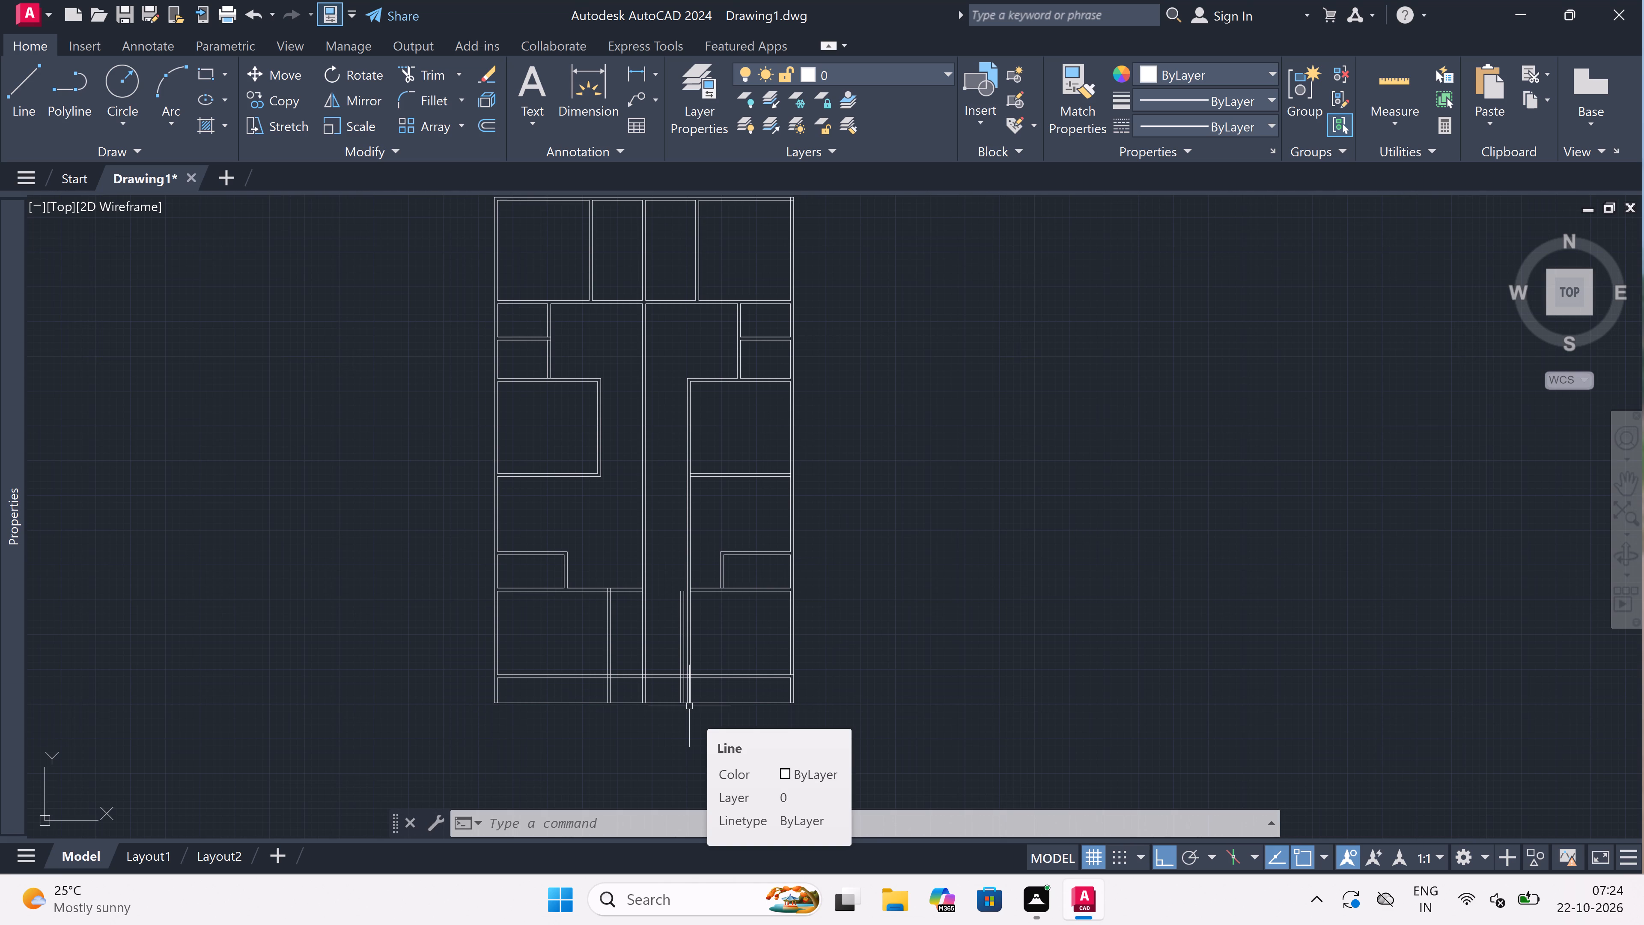
{"action": "scroll", "coordinate": [689, 706], "scroll_direction": "up", "scroll_amount": 1}
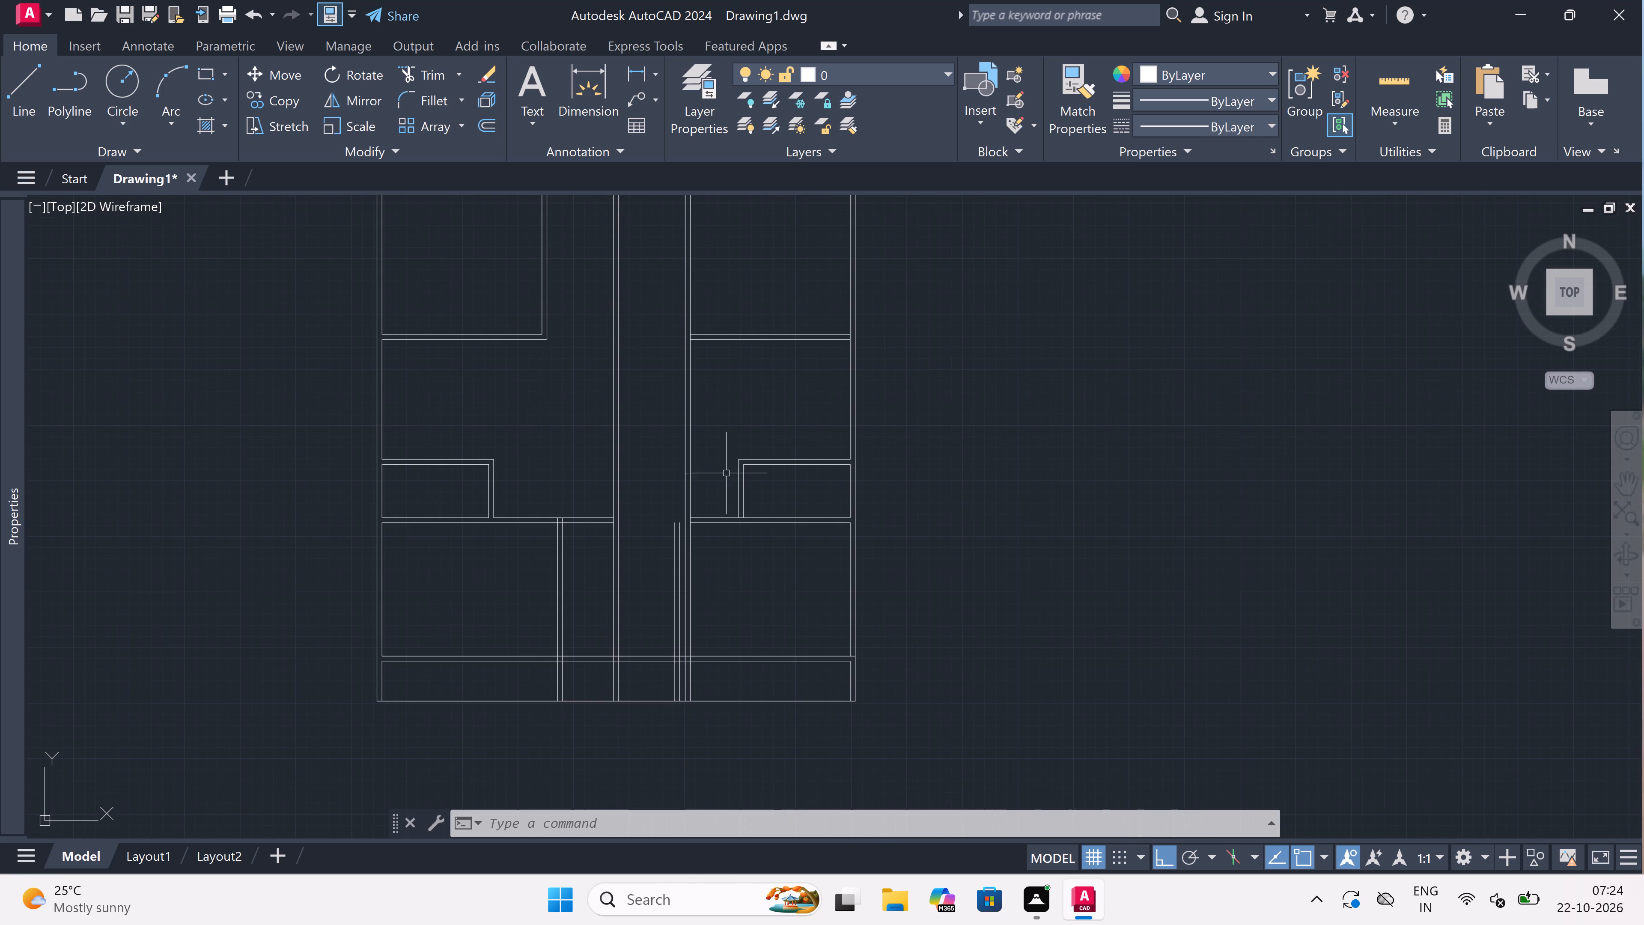
{"action": "scroll", "coordinate": [664, 499], "scroll_direction": "up", "scroll_amount": 1}
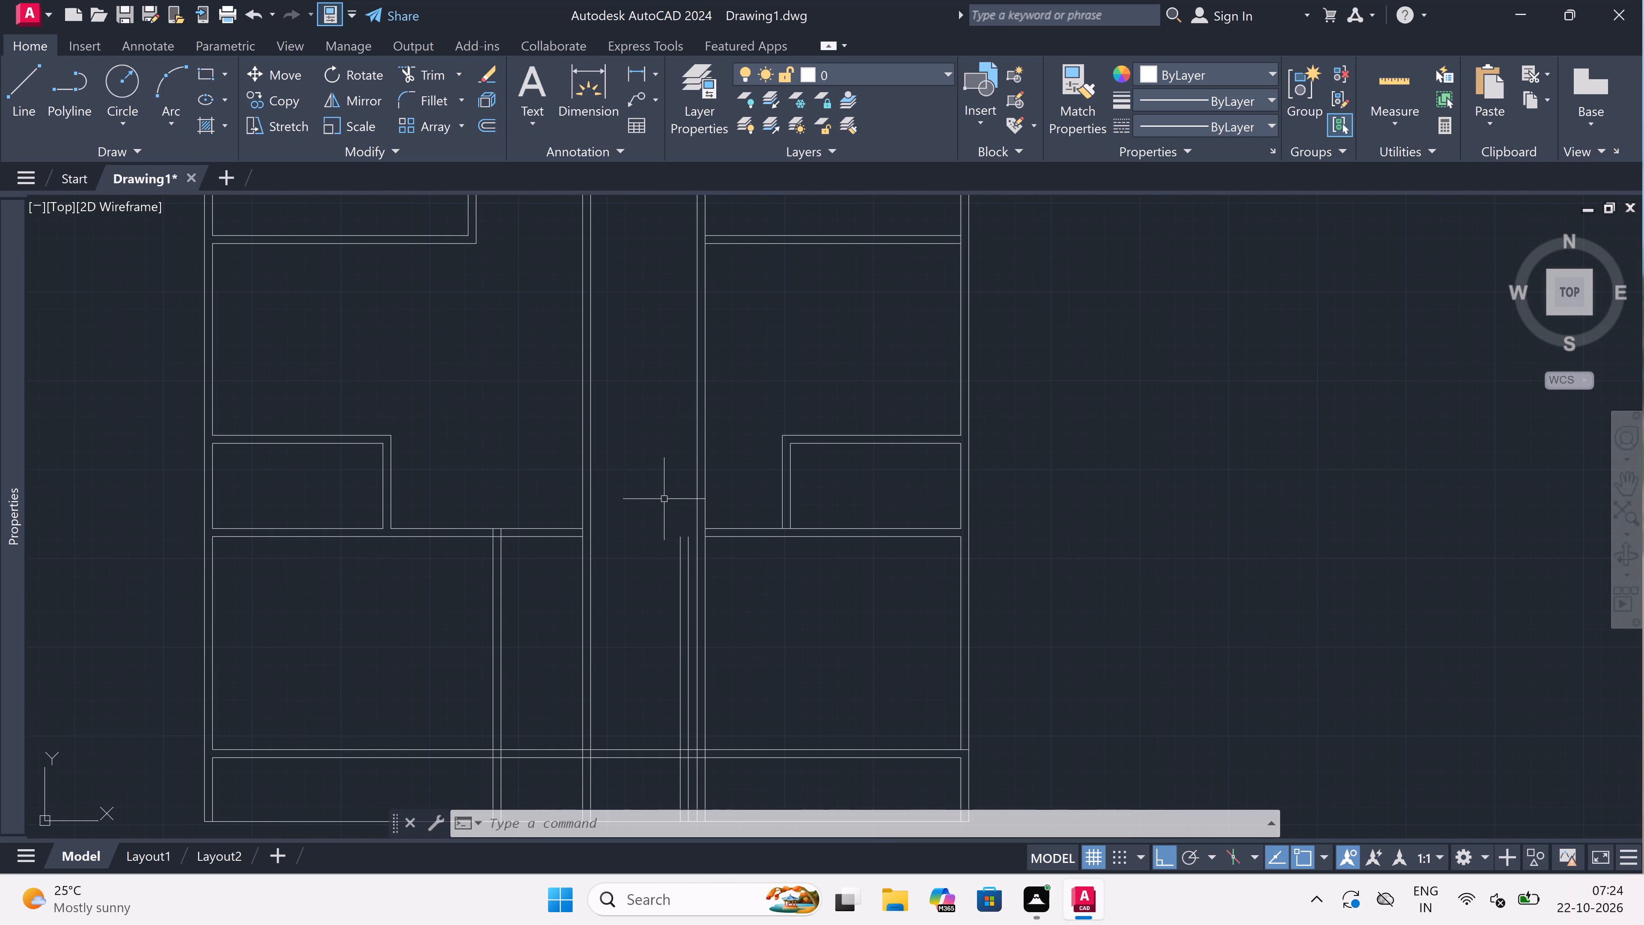
{"action": "scroll", "coordinate": [664, 498], "scroll_direction": "down", "scroll_amount": 1}
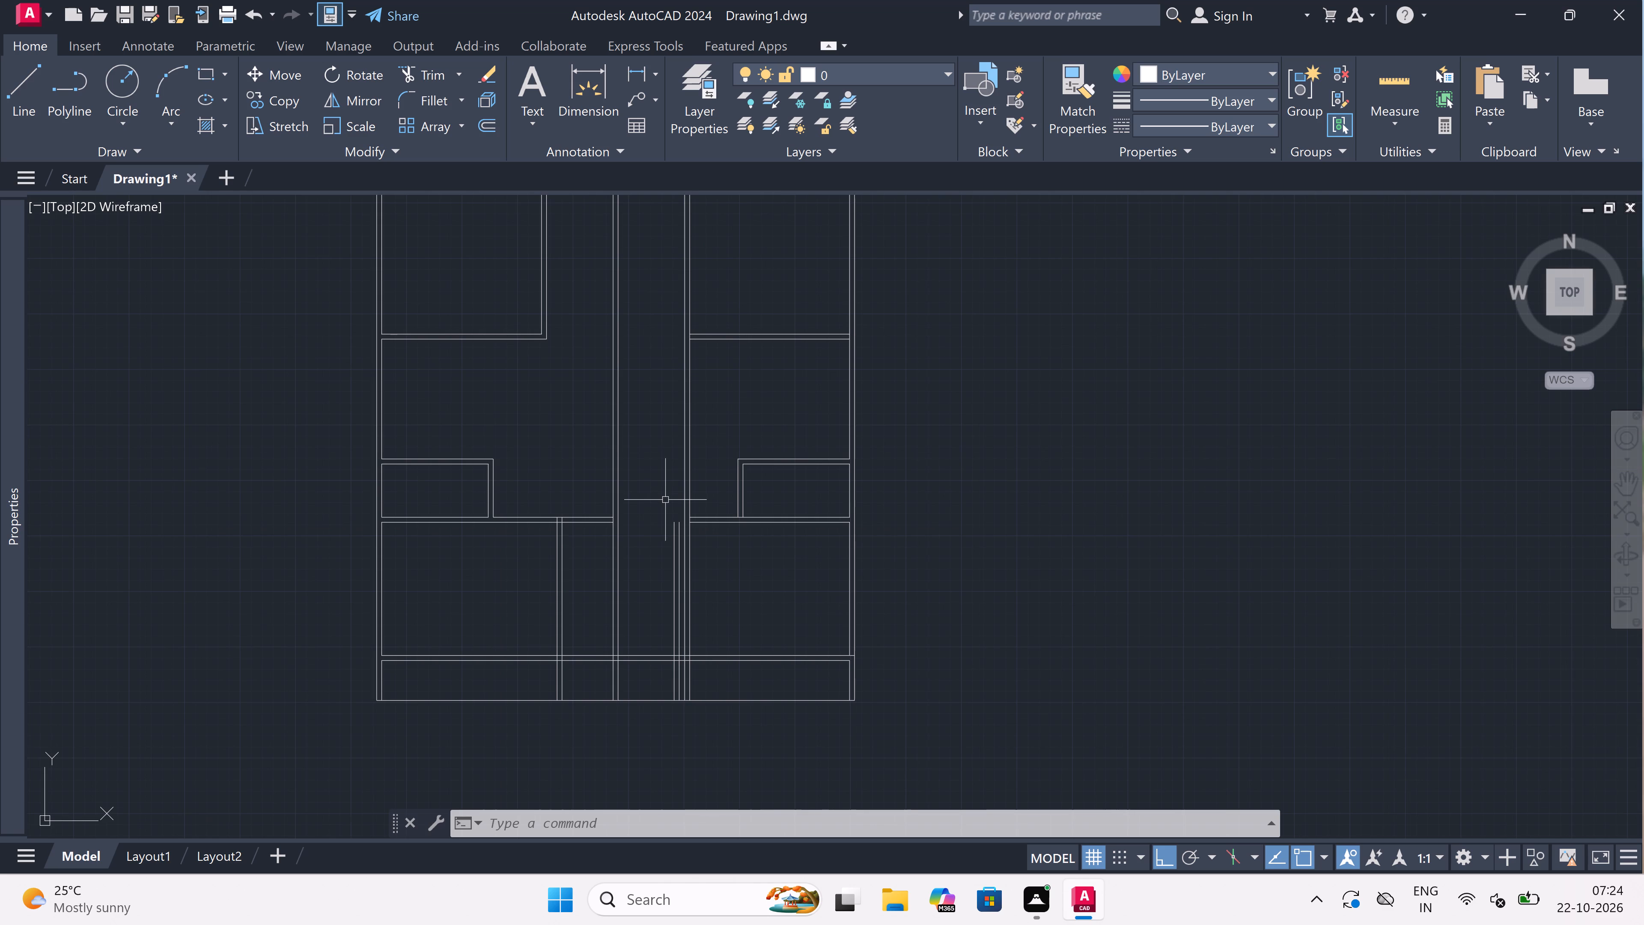
{"action": "scroll", "coordinate": [667, 515], "scroll_direction": "up", "scroll_amount": 3}
{"action": "key", "text": "f"}
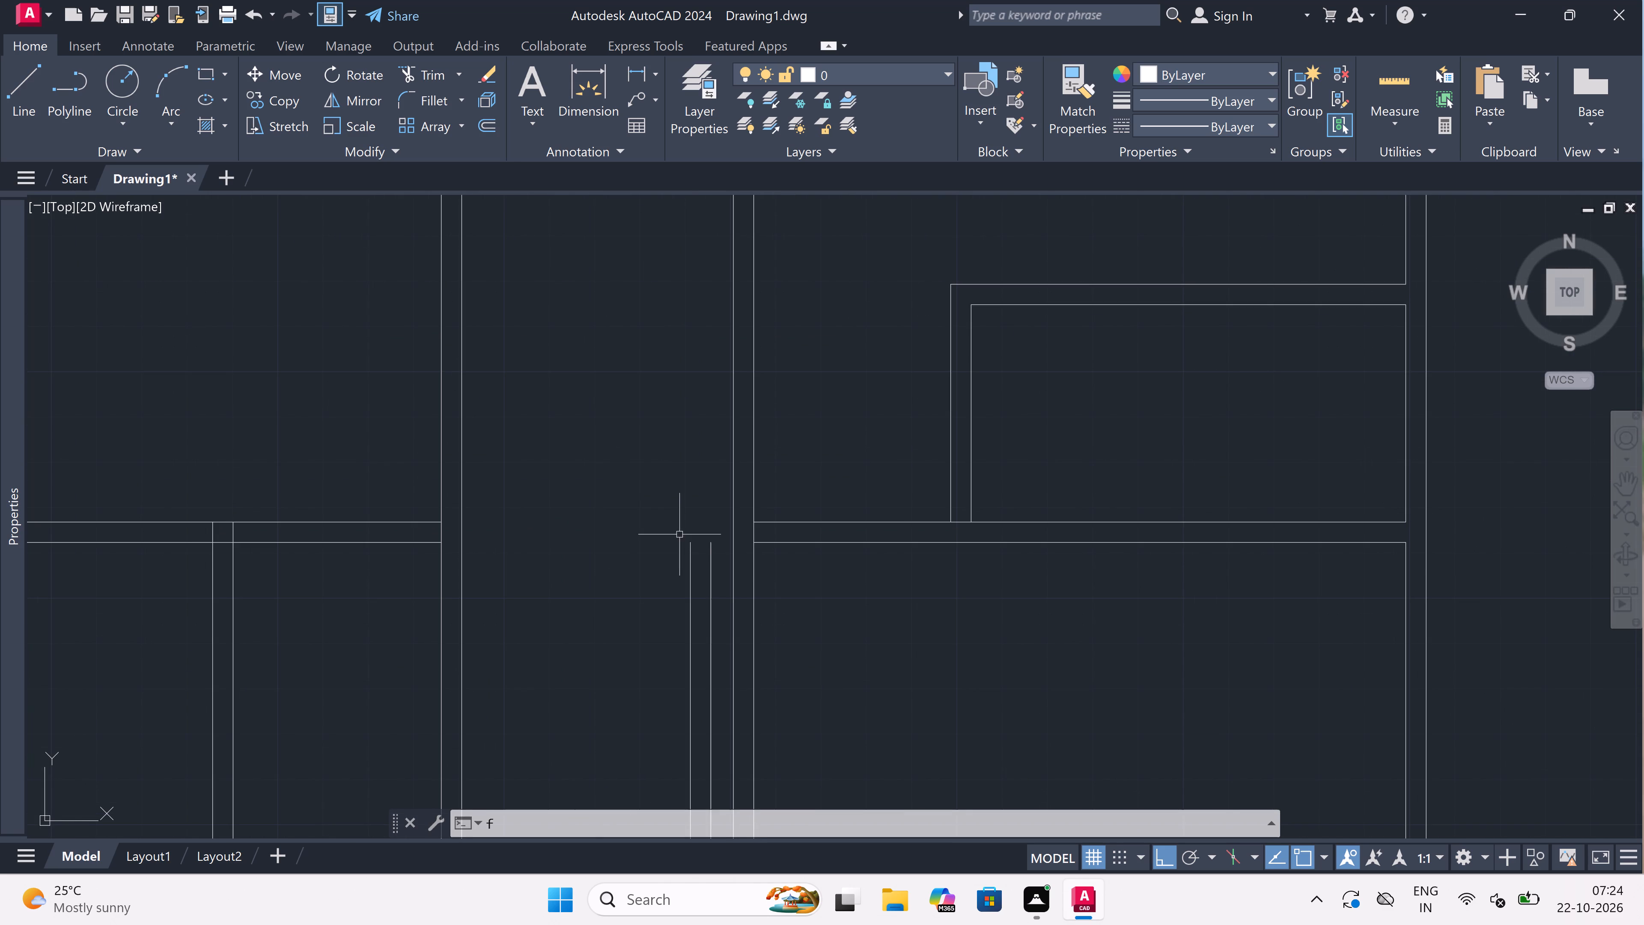
{"action": "key", "text": "space"}
{"action": "left_click", "coordinate": [712, 551]}
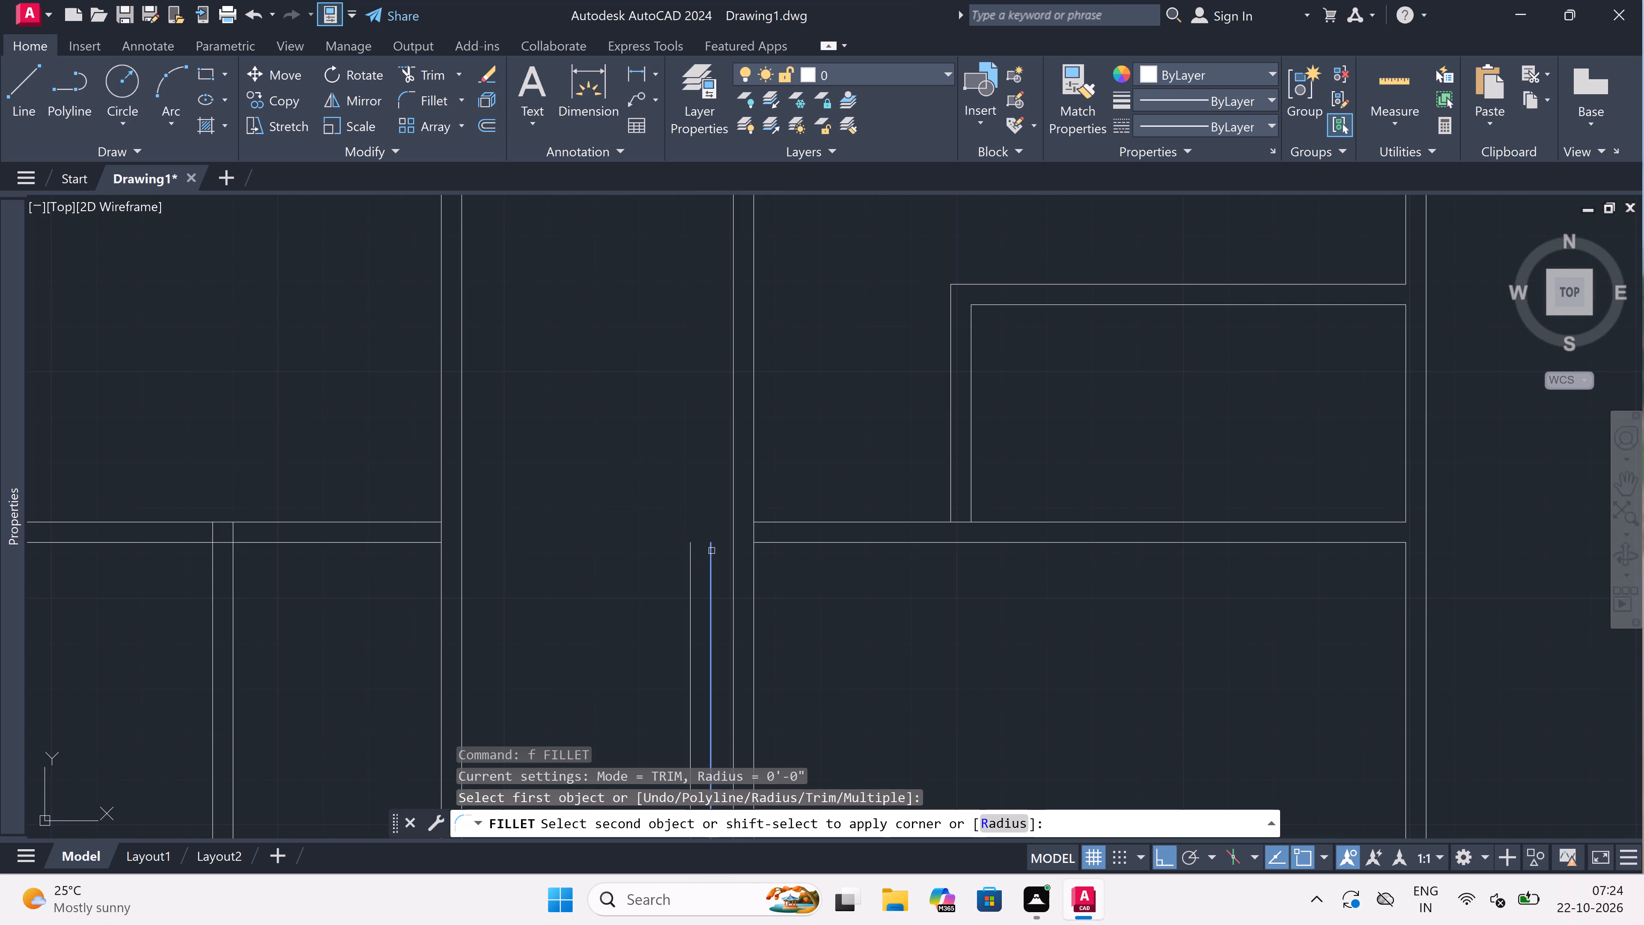
{"action": "left_click", "coordinate": [785, 542]}
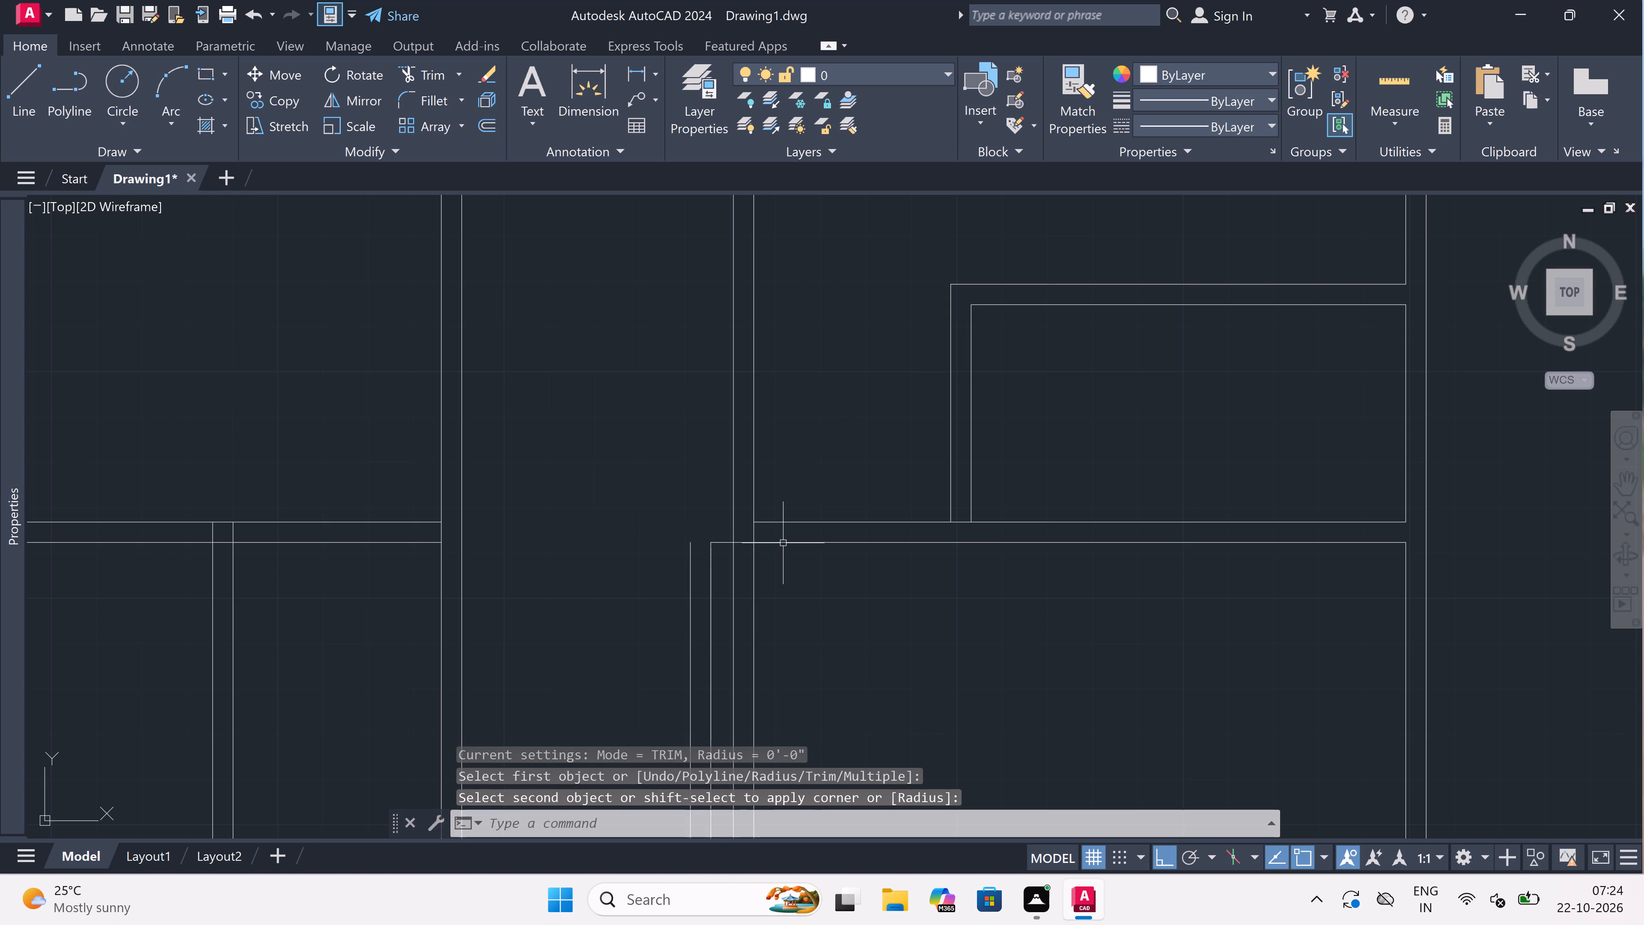
{"action": "key", "text": "space"}
{"action": "left_click", "coordinate": [761, 524]}
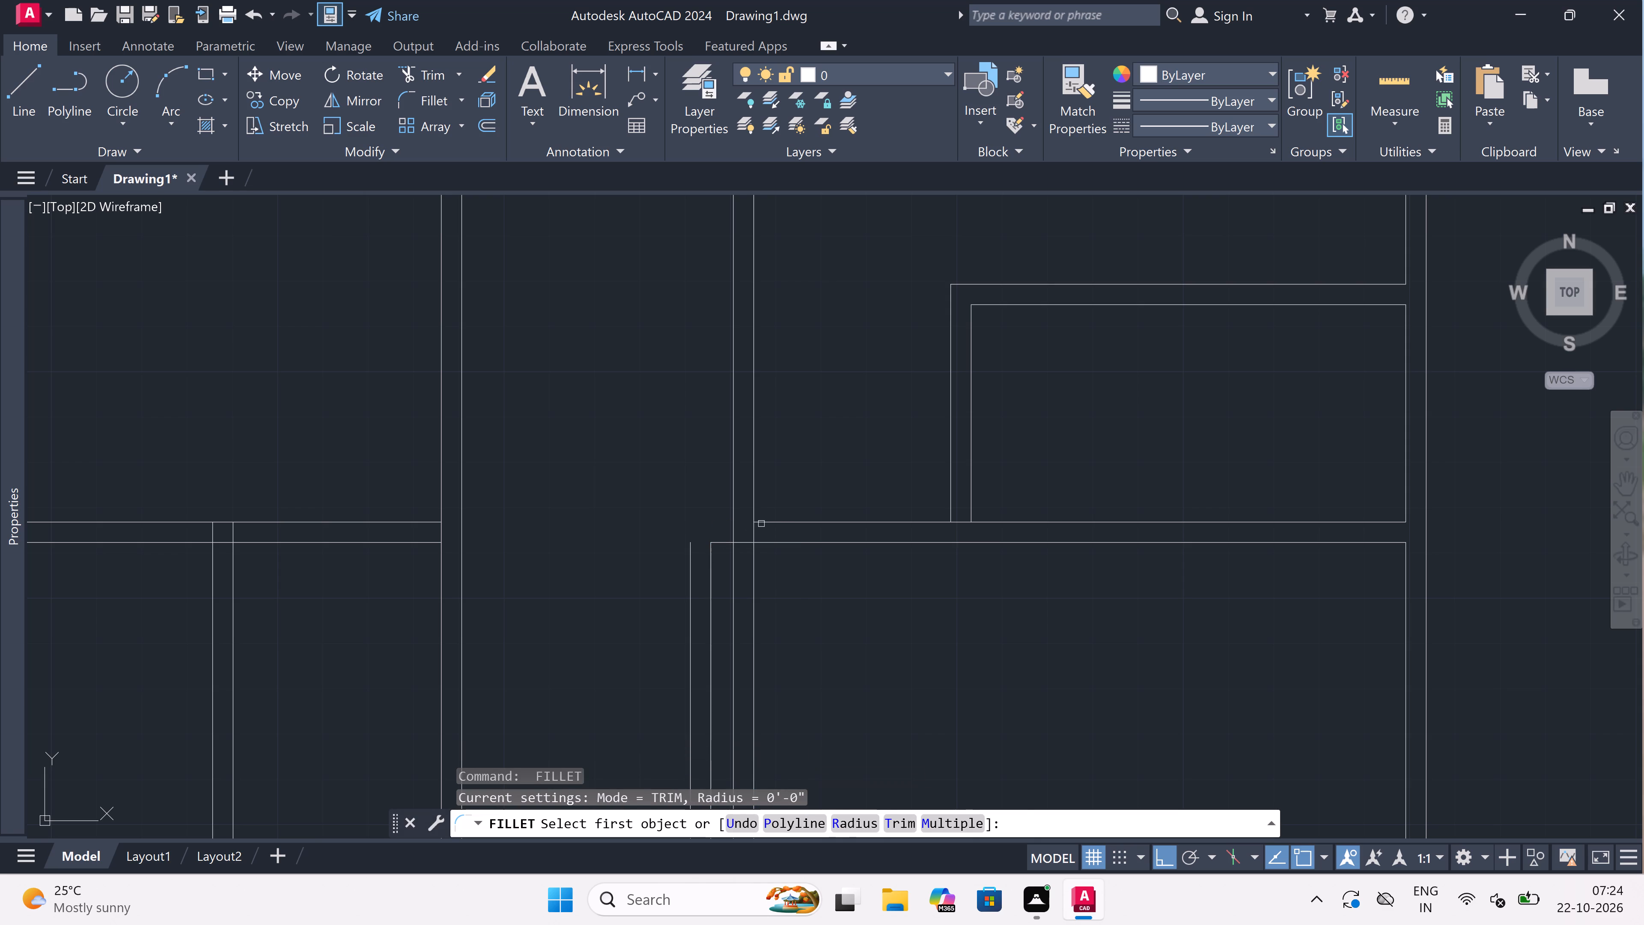
{"action": "left_click", "coordinate": [691, 549]}
{"action": "key", "text": "Escape"}
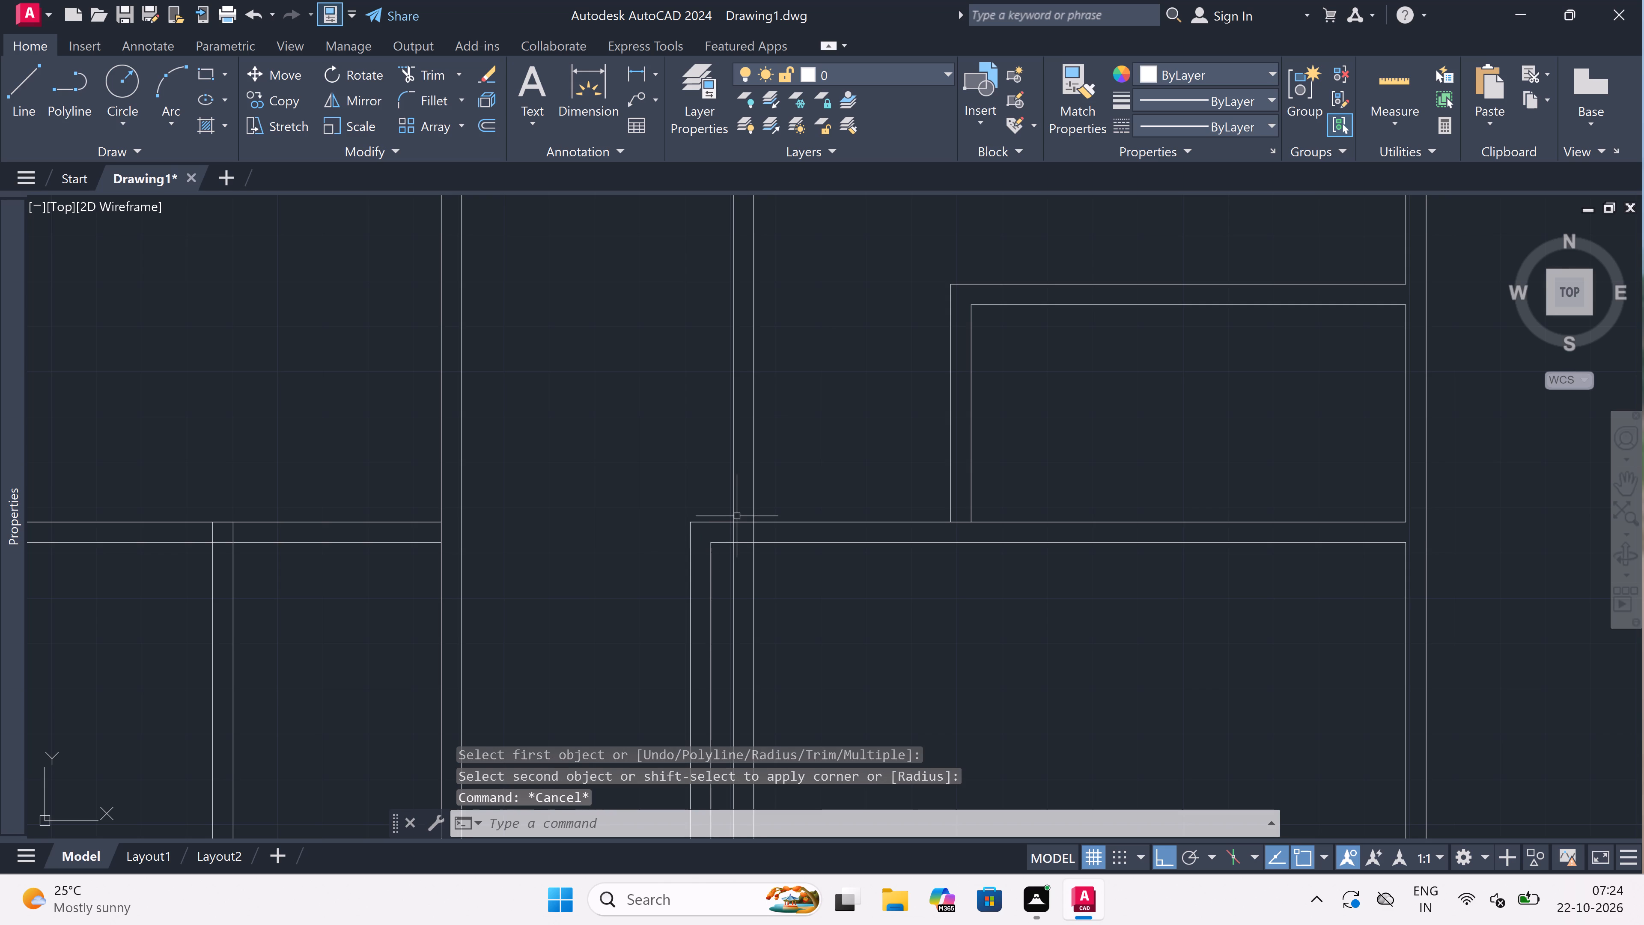
Trim the old right passage wall's two lines where they cross inside the horizontal wall below the right small room.
{"action": "key", "text": "t"}
{"action": "key", "text": "r"}
{"action": "key", "text": "space"}
{"action": "scroll", "coordinate": [743, 520], "scroll_direction": "up", "scroll_amount": 2}
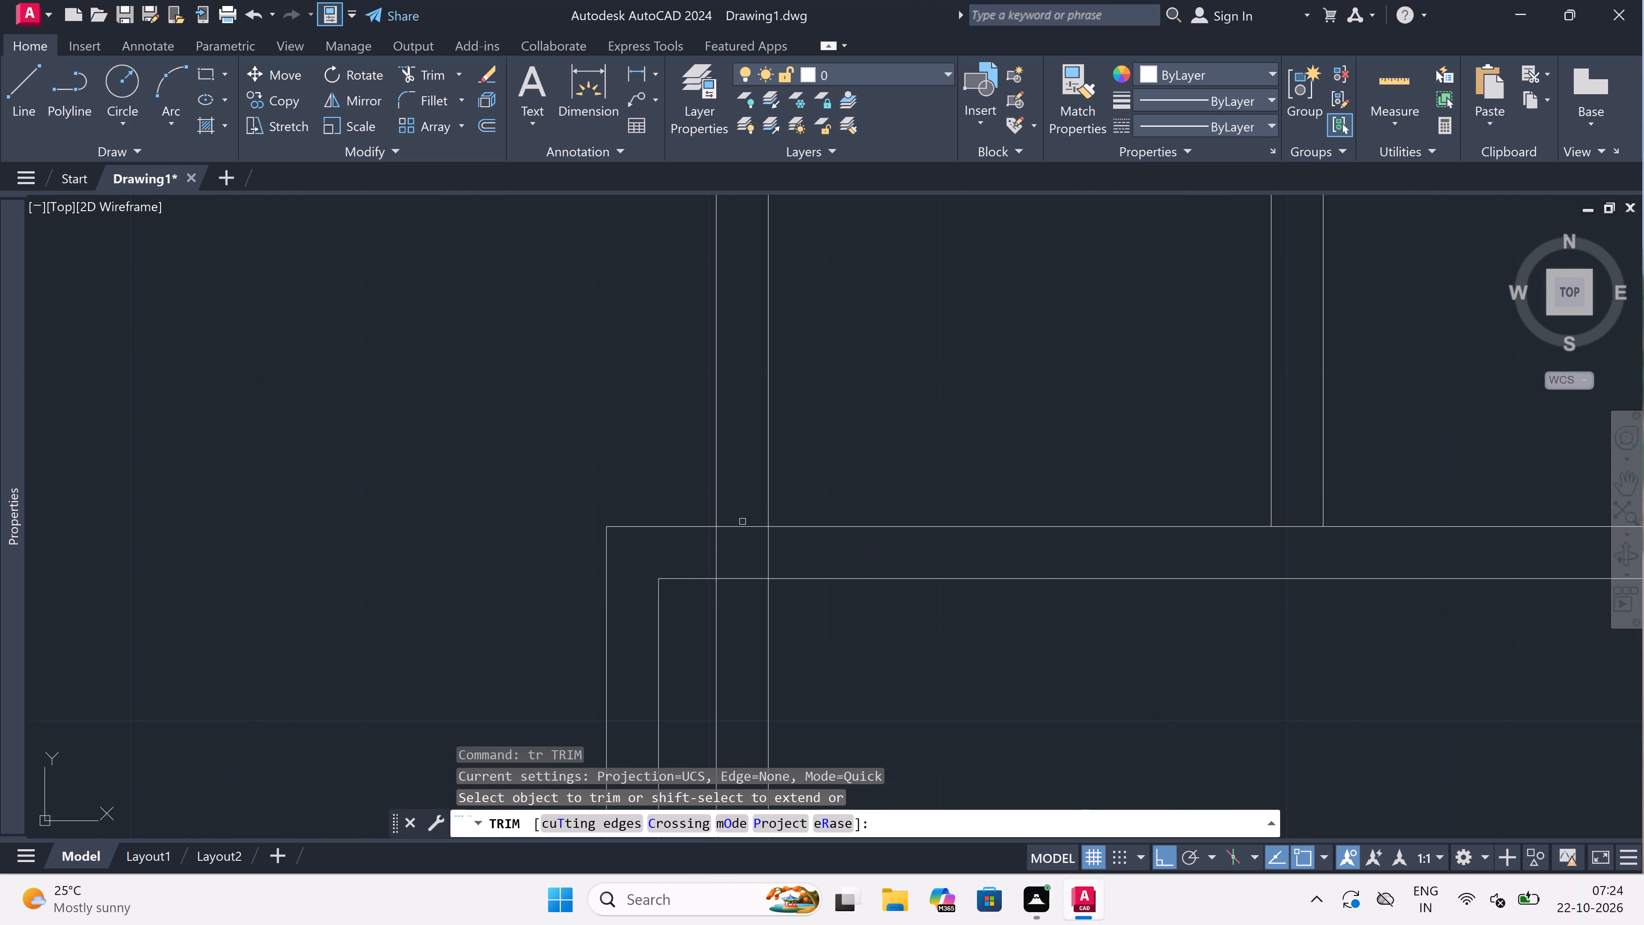
{"action": "left_click", "coordinate": [703, 555]}
{"action": "double_click", "coordinate": [789, 550]}
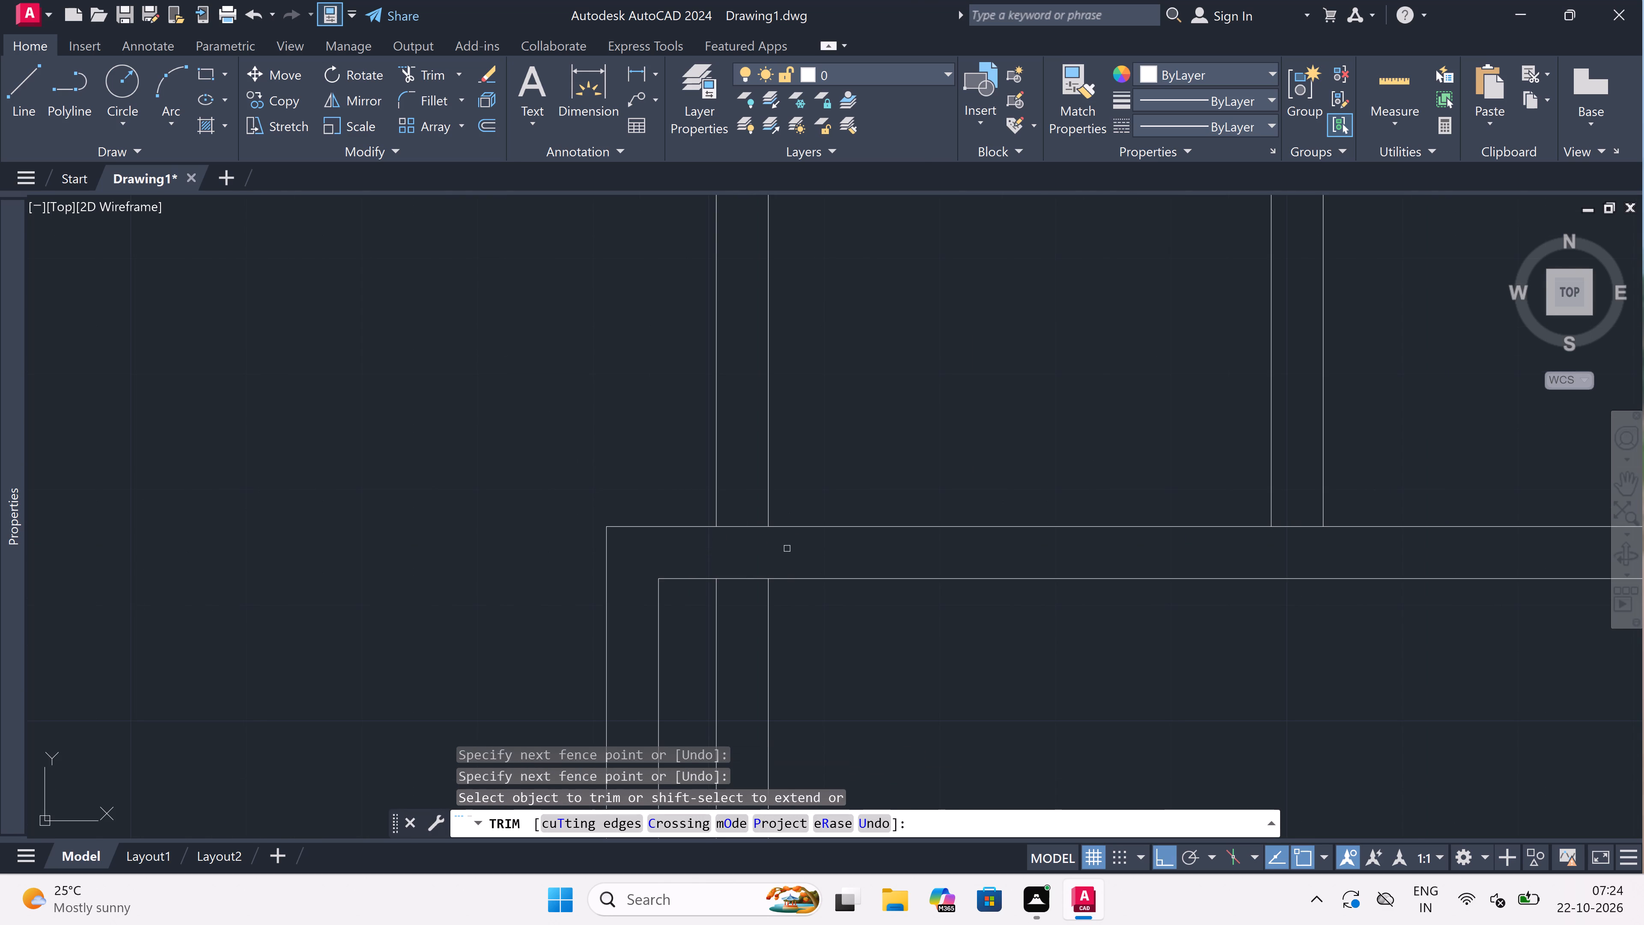
{"action": "scroll", "coordinate": [739, 476], "scroll_direction": "down", "scroll_amount": 5}
{"action": "scroll", "coordinate": [737, 527], "scroll_direction": "up", "scroll_amount": 1}
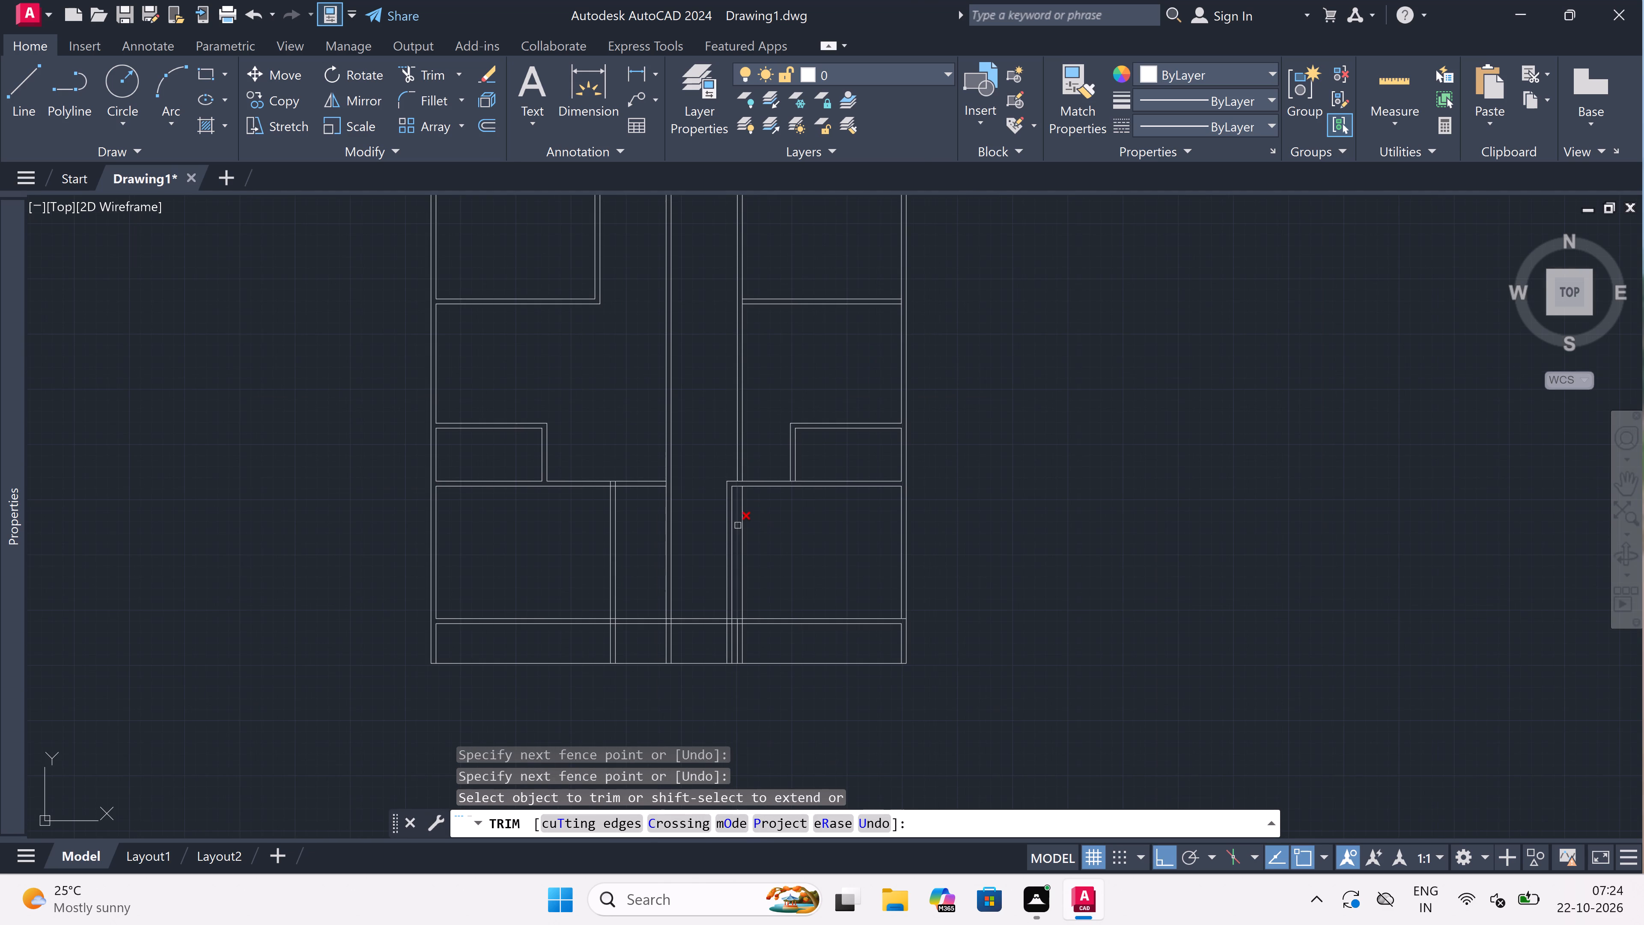
{"action": "key", "text": "Escape"}
Delete the two leftover old passage wall lines inside the bottom right room.
{"action": "scroll", "coordinate": [735, 530], "scroll_direction": "up", "scroll_amount": 4}
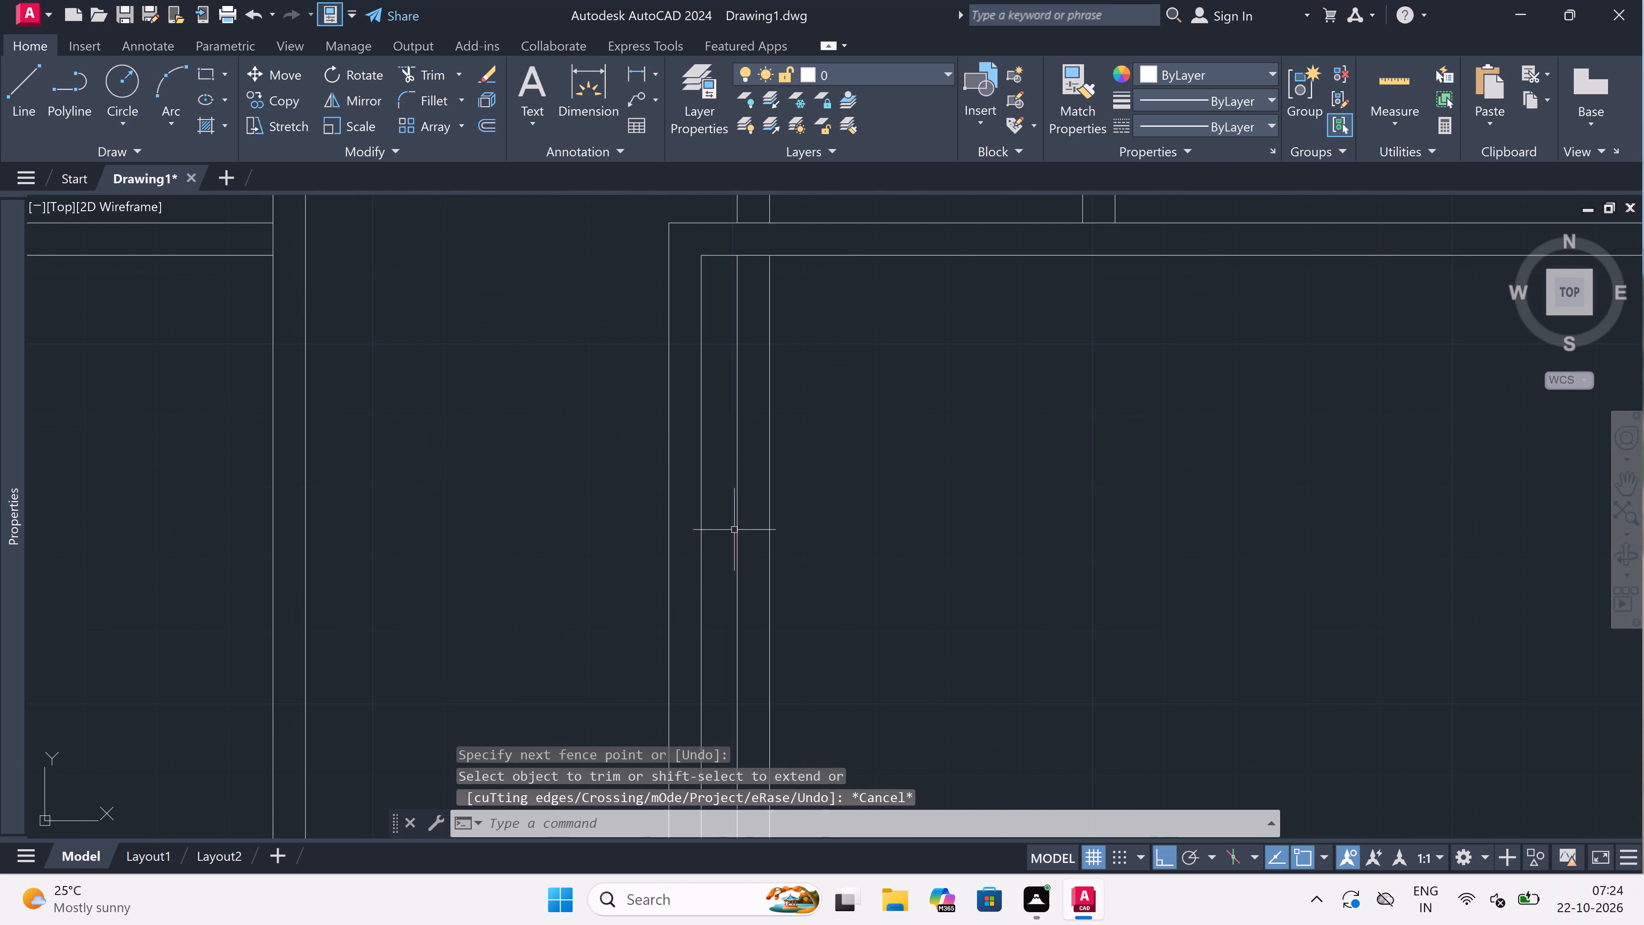
{"action": "left_click", "coordinate": [813, 506]}
{"action": "scroll", "coordinate": [719, 534], "scroll_direction": "up", "scroll_amount": 2}
{"action": "left_click", "coordinate": [721, 532]}
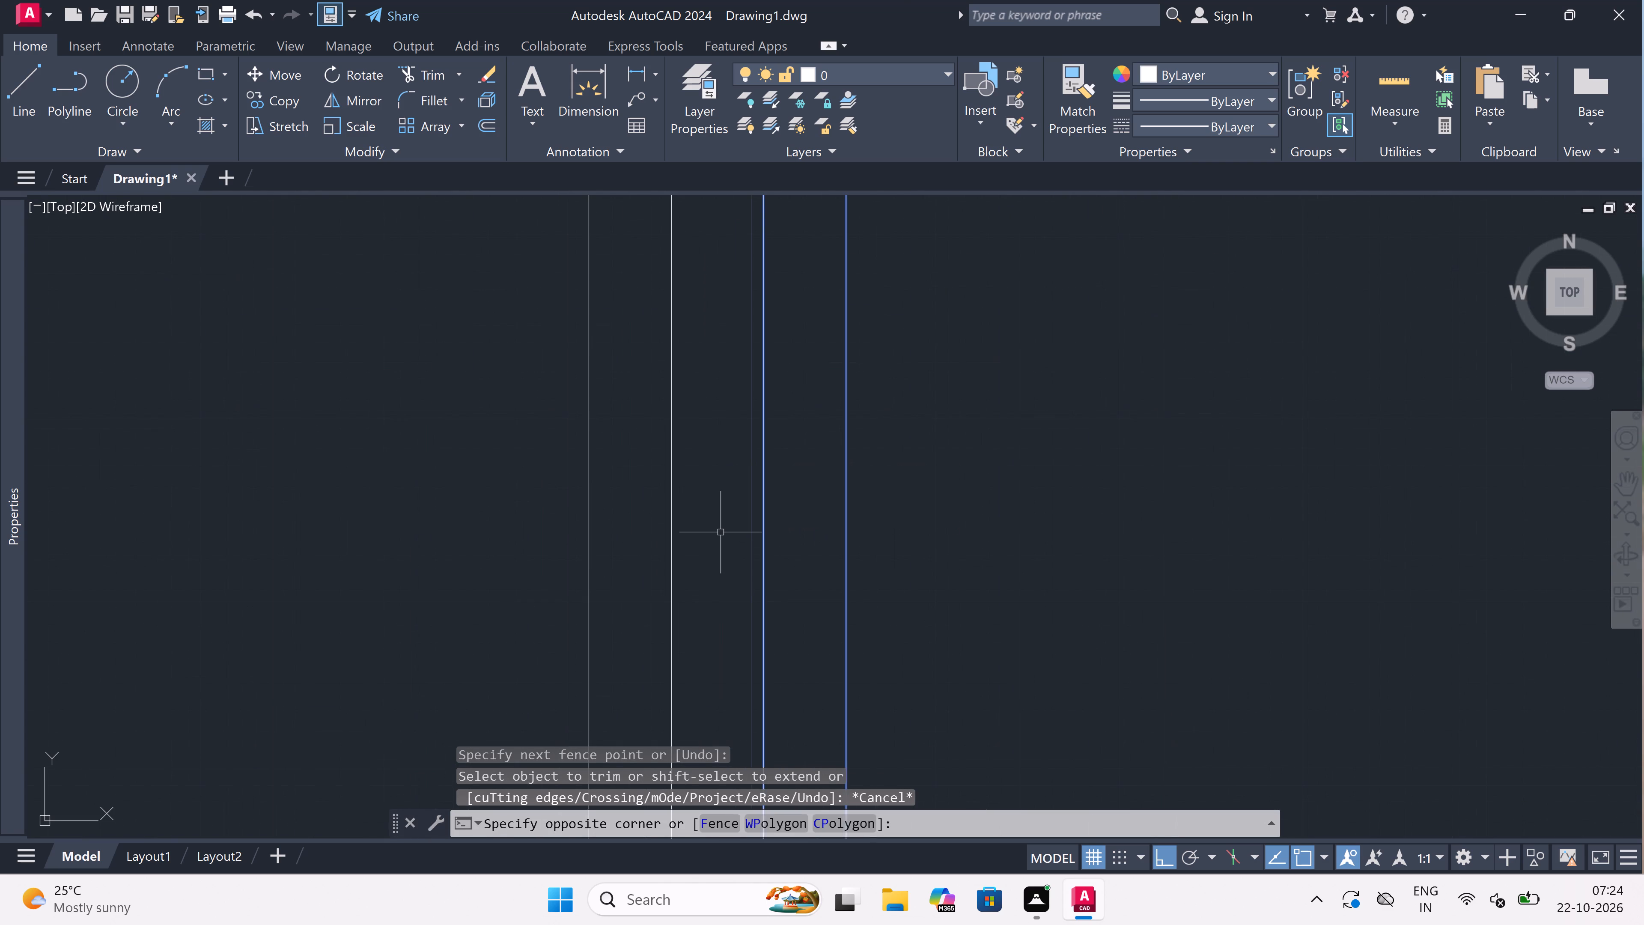
{"action": "key", "text": "Delete"}
Extend the horizontal wall's two lines above the right small room leftward to the passage wall's outer line.
{"action": "scroll", "coordinate": [737, 505], "scroll_direction": "down", "scroll_amount": 4}
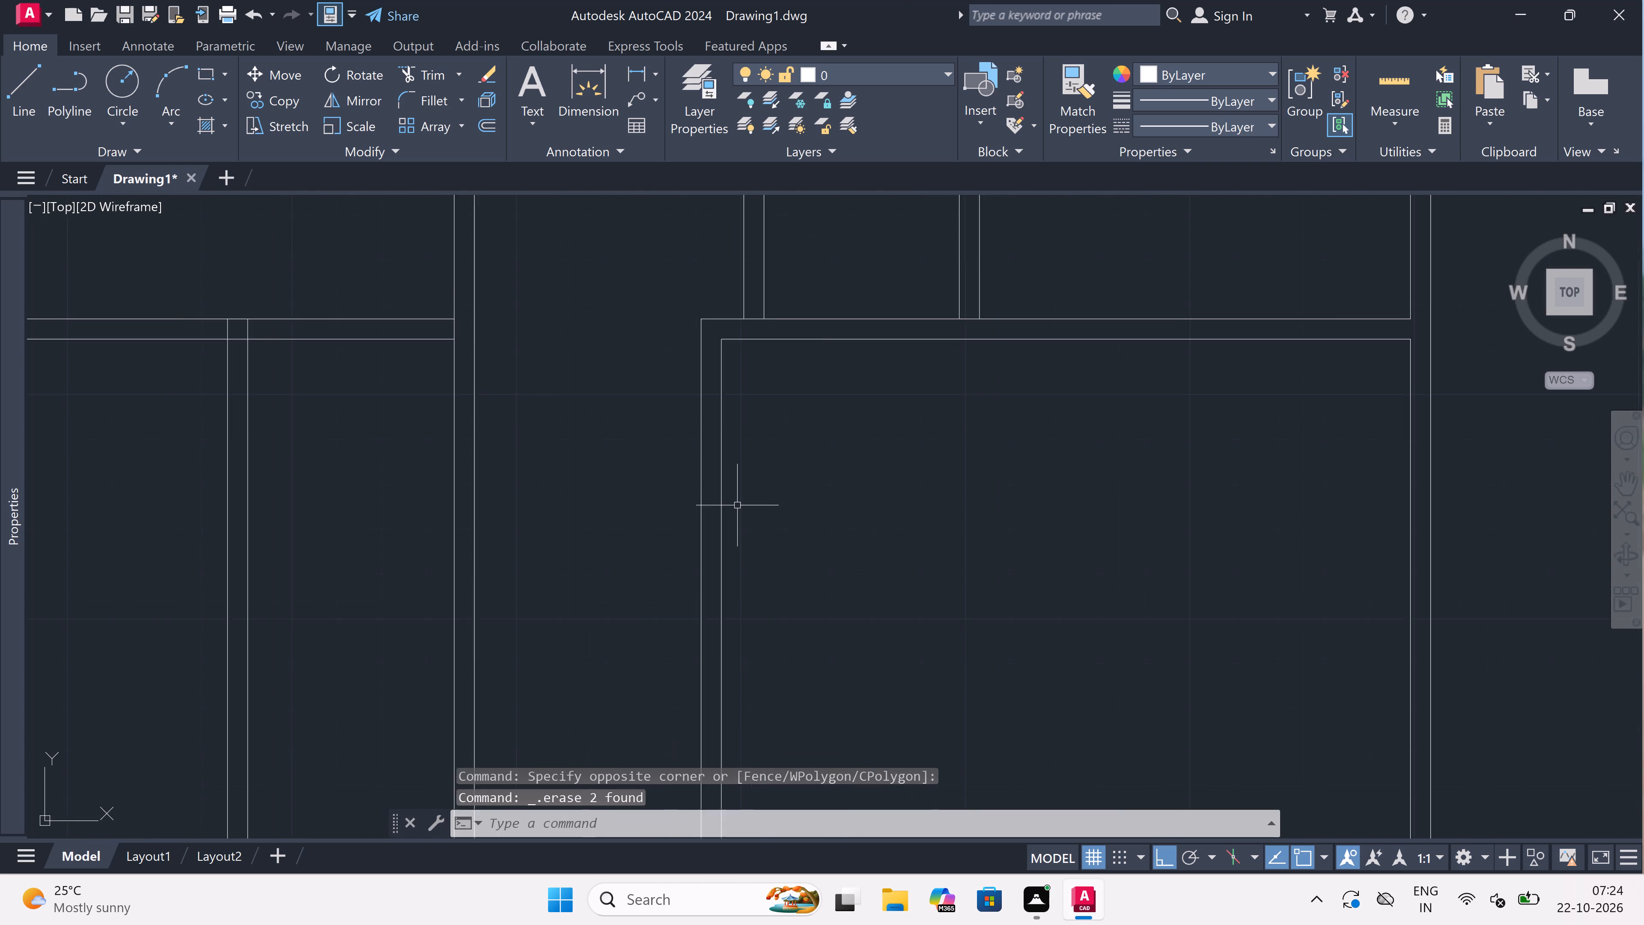
{"action": "scroll", "coordinate": [739, 505], "scroll_direction": "down", "scroll_amount": 3}
{"action": "scroll", "coordinate": [737, 470], "scroll_direction": "up", "scroll_amount": 1}
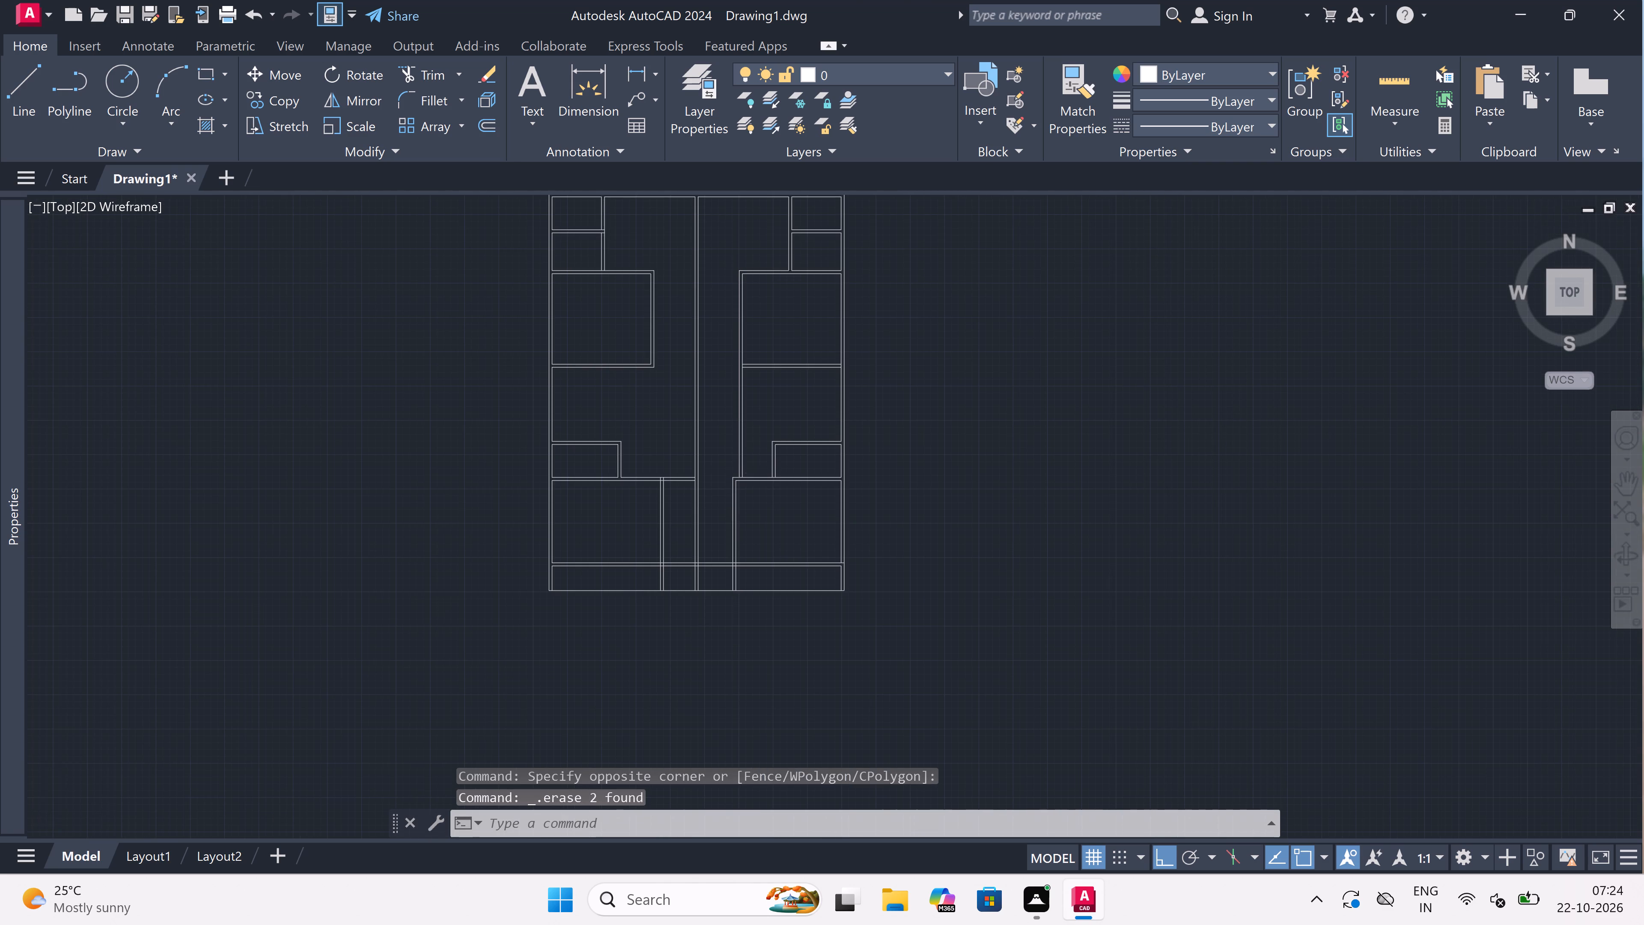
{"action": "scroll", "coordinate": [737, 470], "scroll_direction": "up", "scroll_amount": 2}
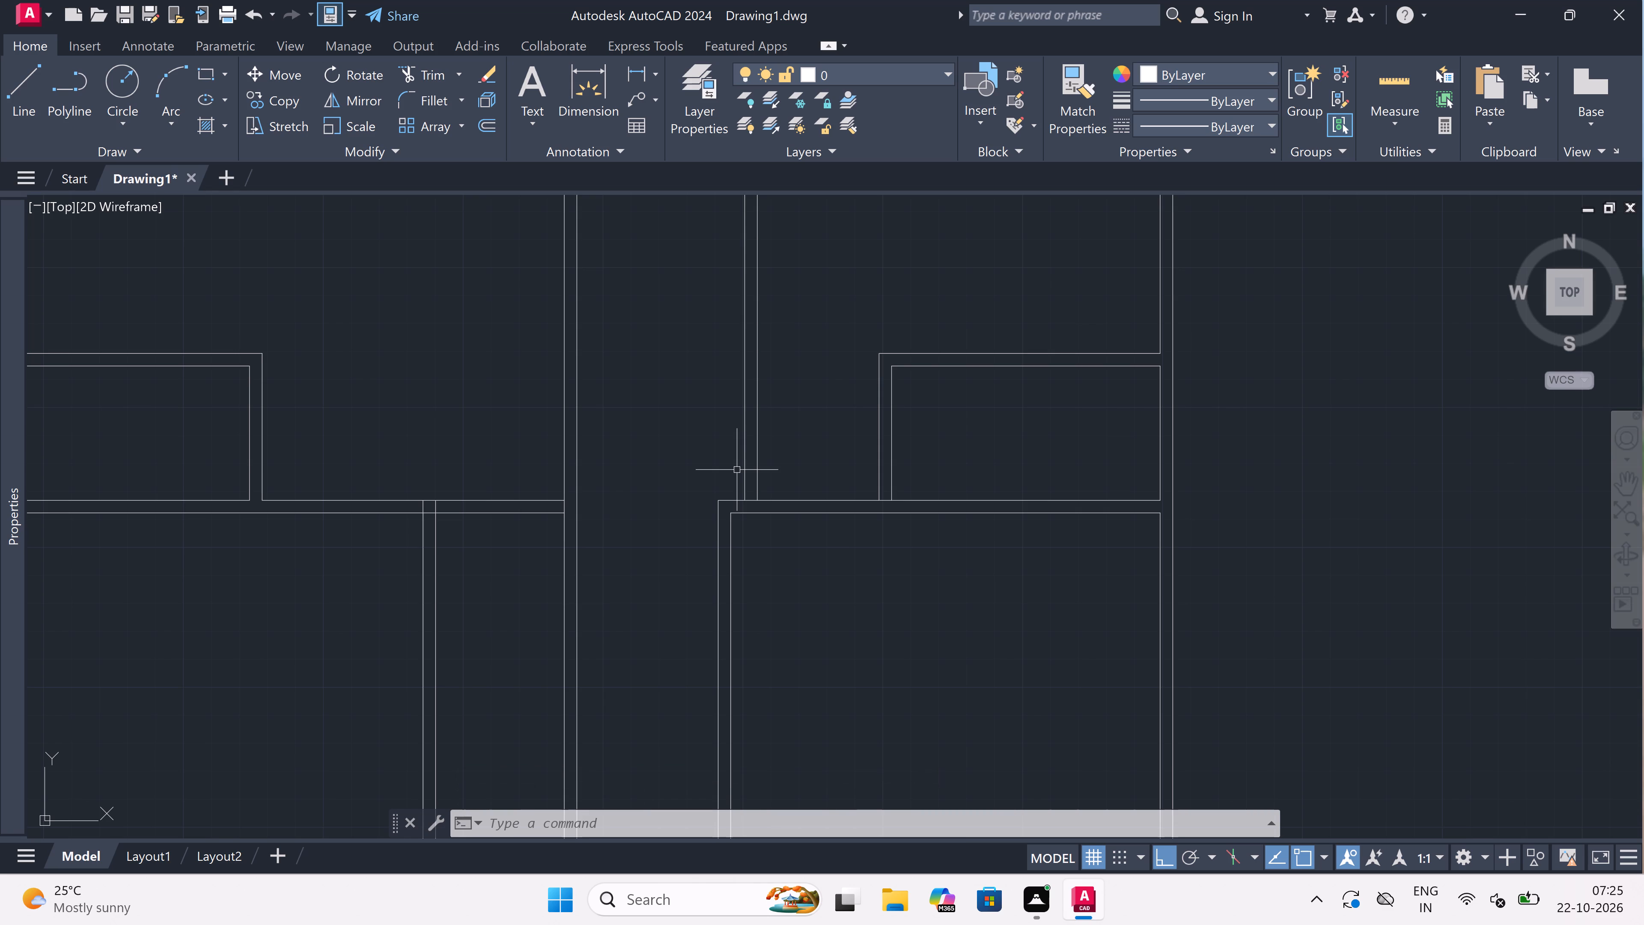
{"action": "scroll", "coordinate": [736, 500], "scroll_direction": "down", "scroll_amount": 3}
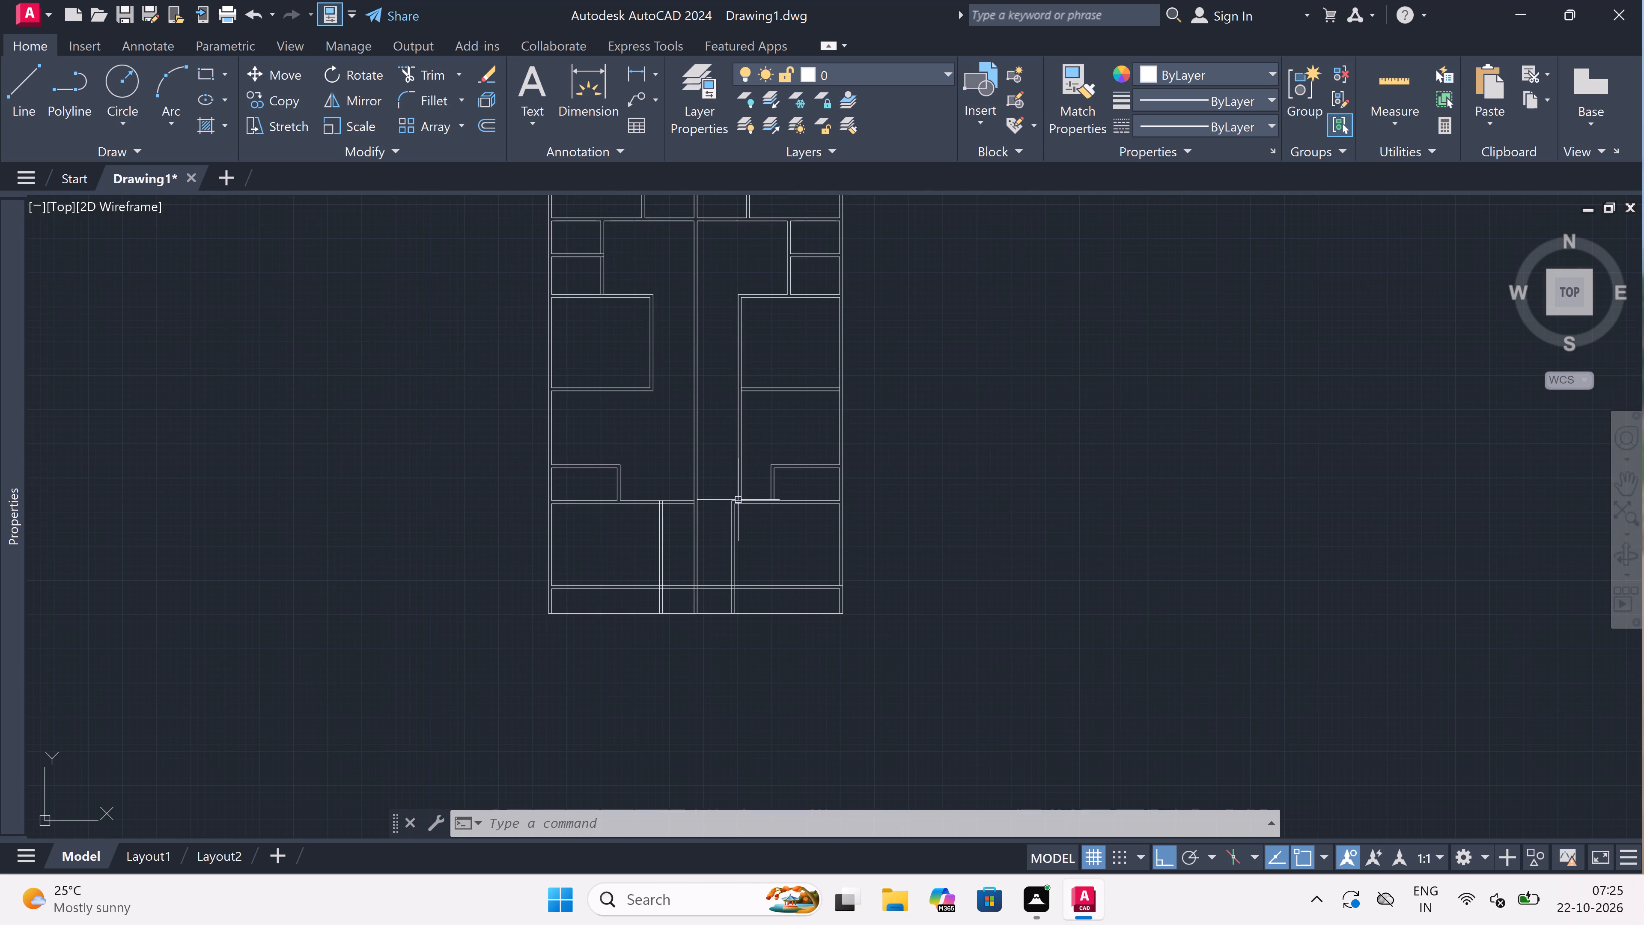
{"action": "scroll", "coordinate": [738, 498], "scroll_direction": "up", "scroll_amount": 1}
{"action": "scroll", "coordinate": [738, 498], "scroll_direction": "down", "scroll_amount": 1}
{"action": "scroll", "coordinate": [738, 498], "scroll_direction": "up", "scroll_amount": 2}
{"action": "scroll", "coordinate": [738, 498], "scroll_direction": "down", "scroll_amount": 1}
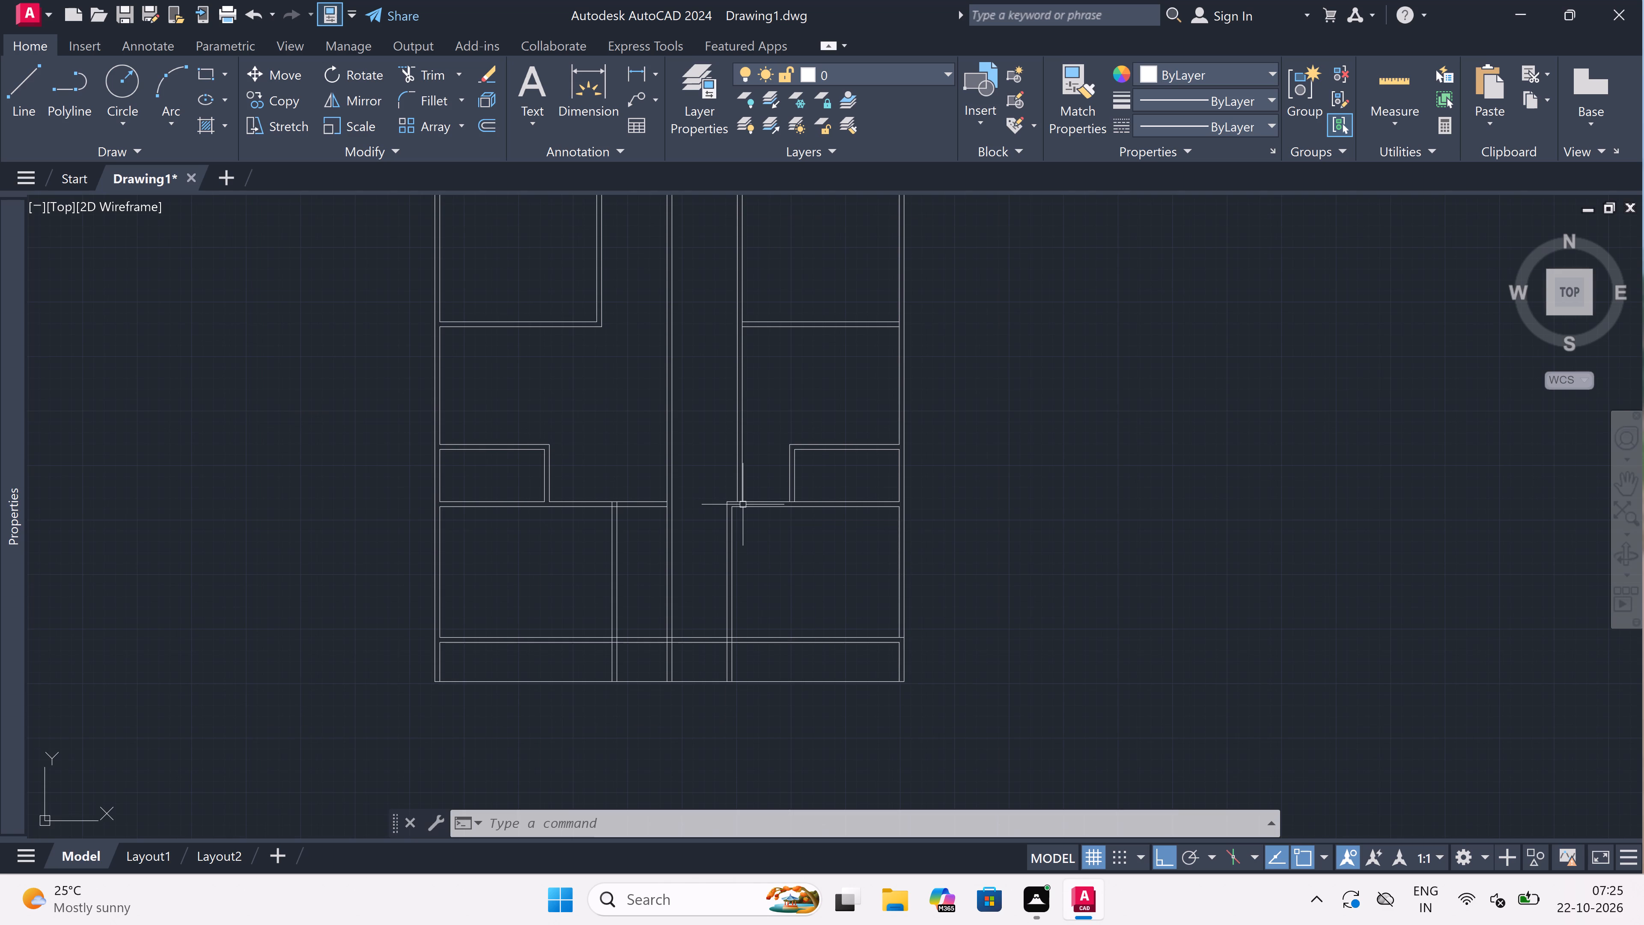
{"action": "type", "text": "ex"}
{"action": "key", "text": "space"}
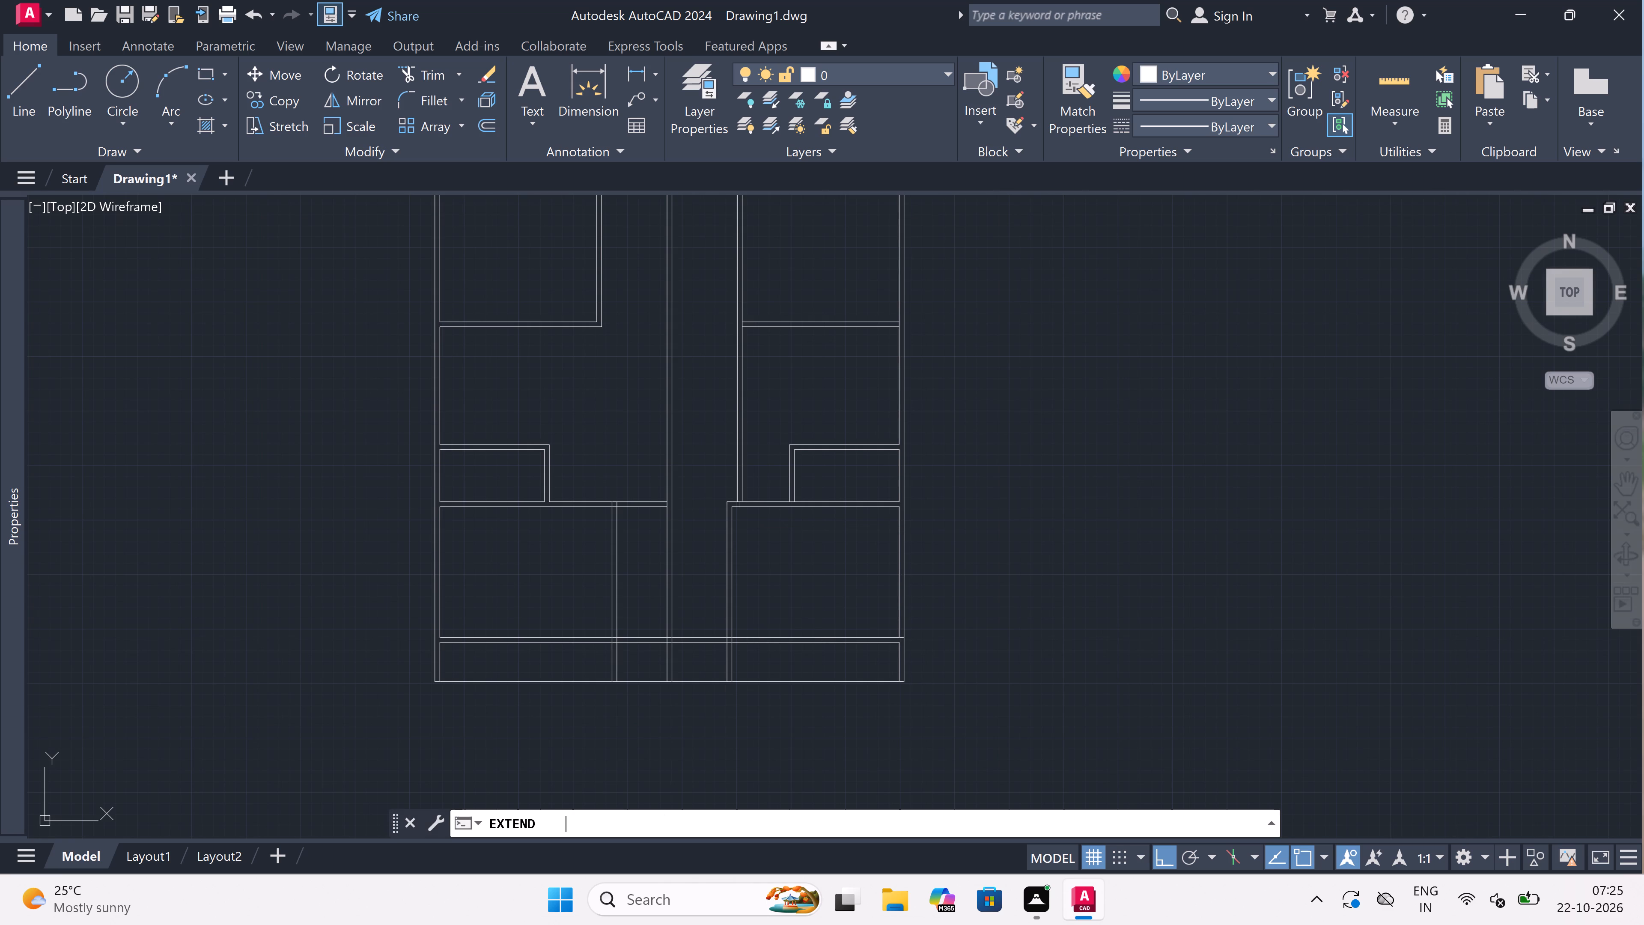
{"action": "left_click", "coordinate": [787, 294]}
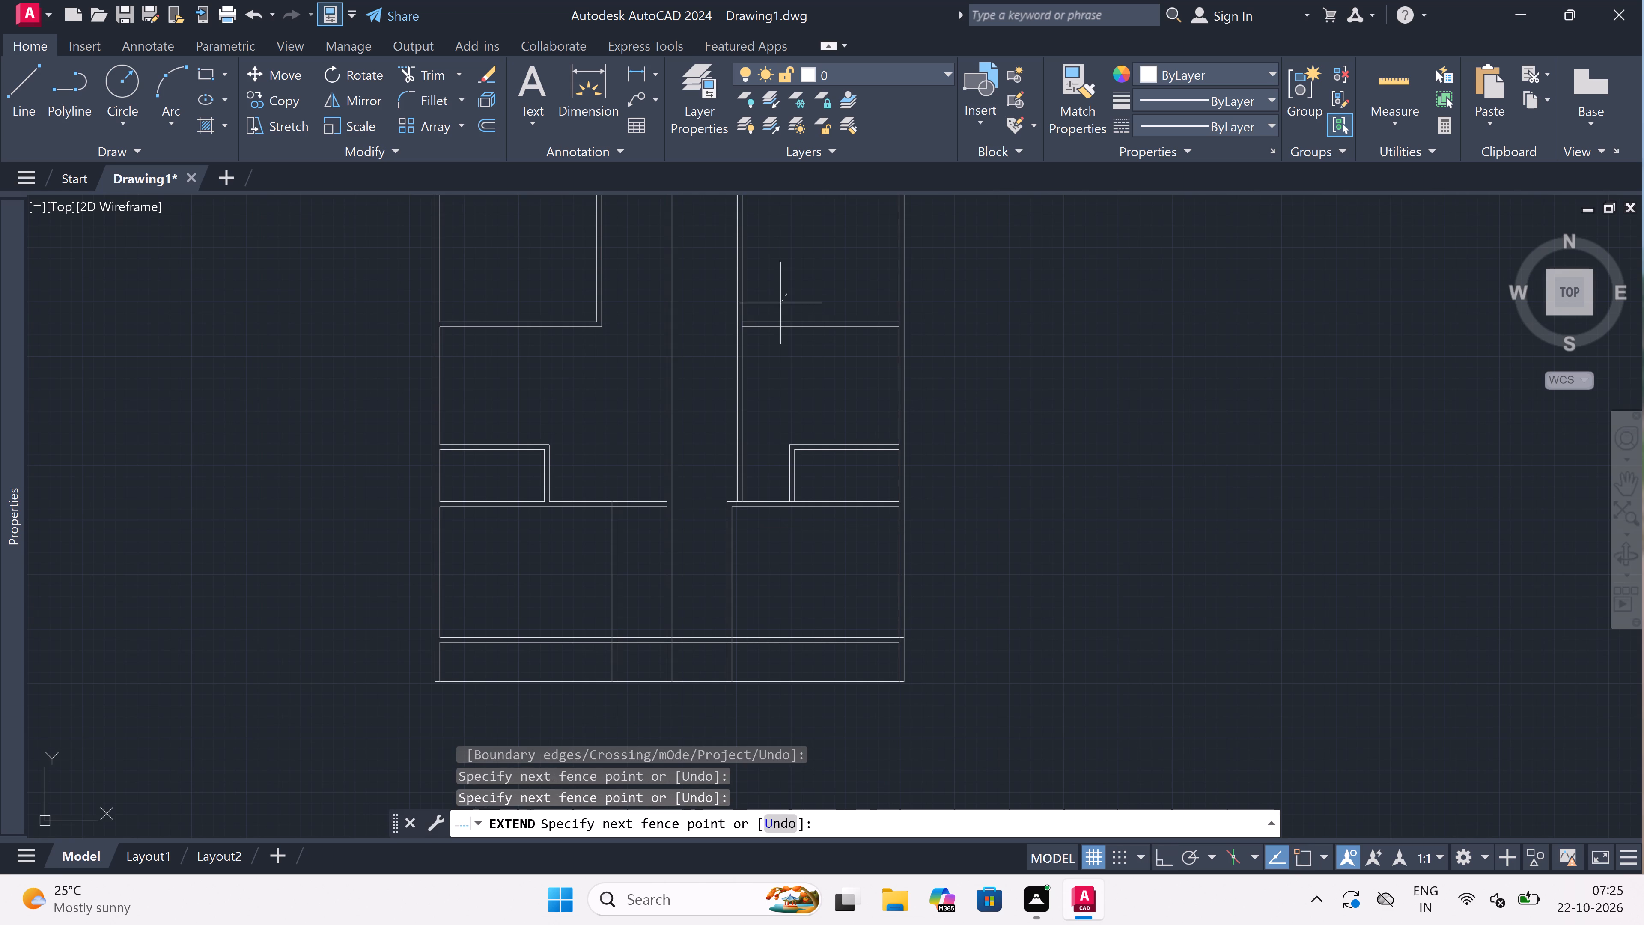
{"action": "left_click", "coordinate": [757, 371]}
{"action": "key", "text": "Escape"}
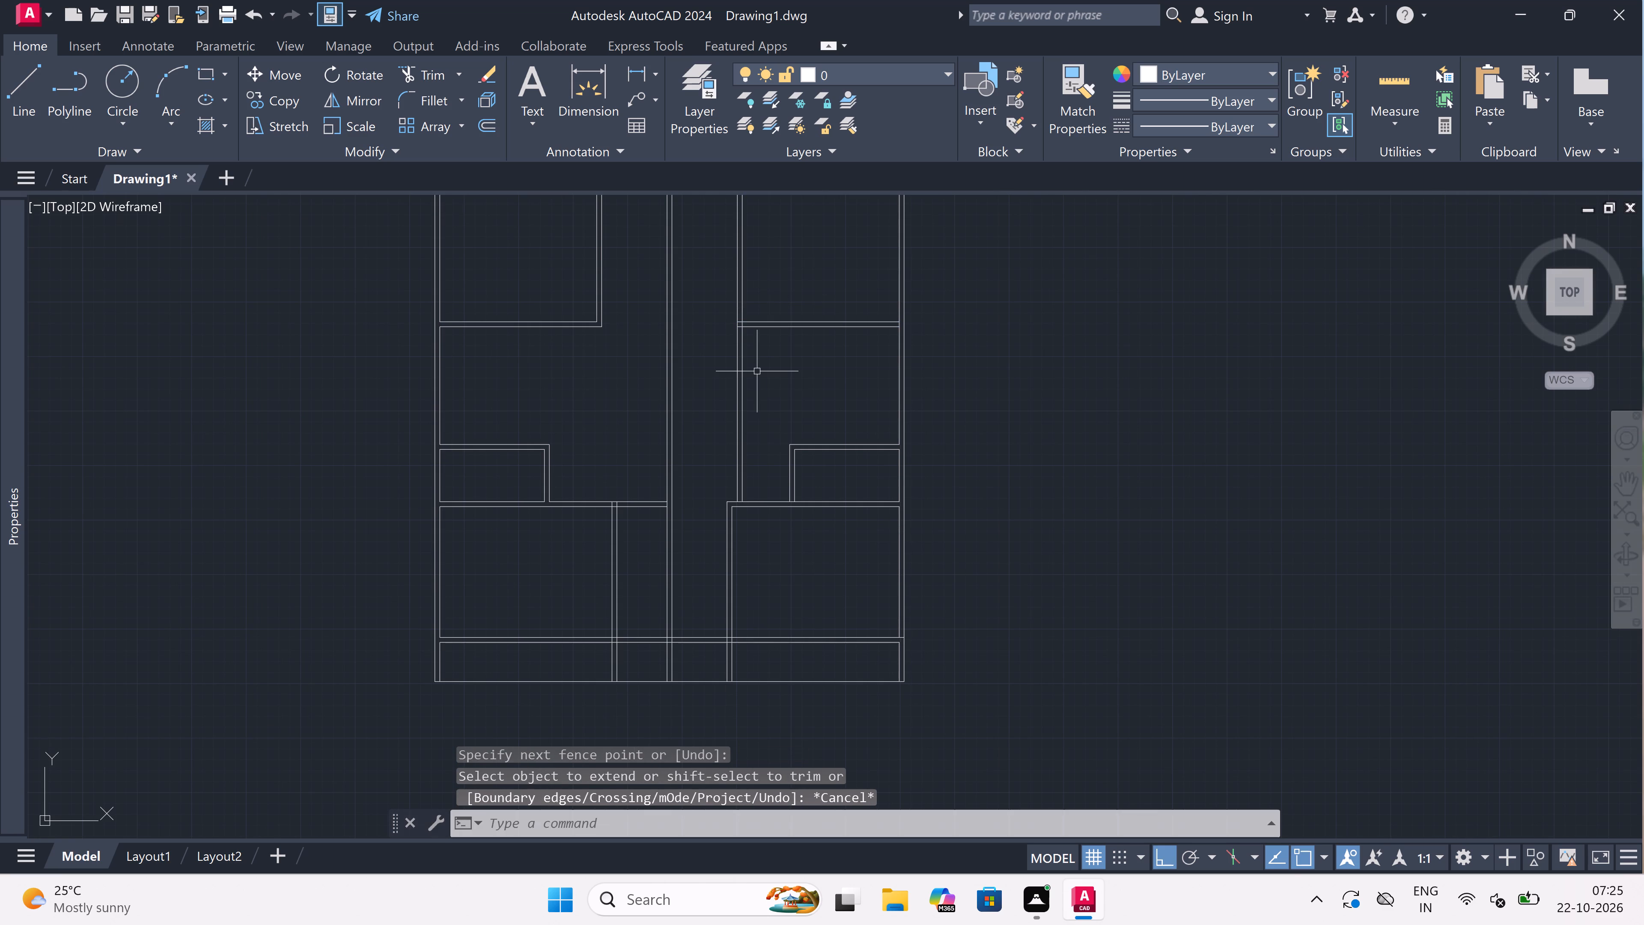
Trim the right passage wall's lines below the extended horizontal wall and the overlaps inside their junction, leaving a clean corner.
{"action": "type", "text": "tr"}
{"action": "key", "text": "space"}
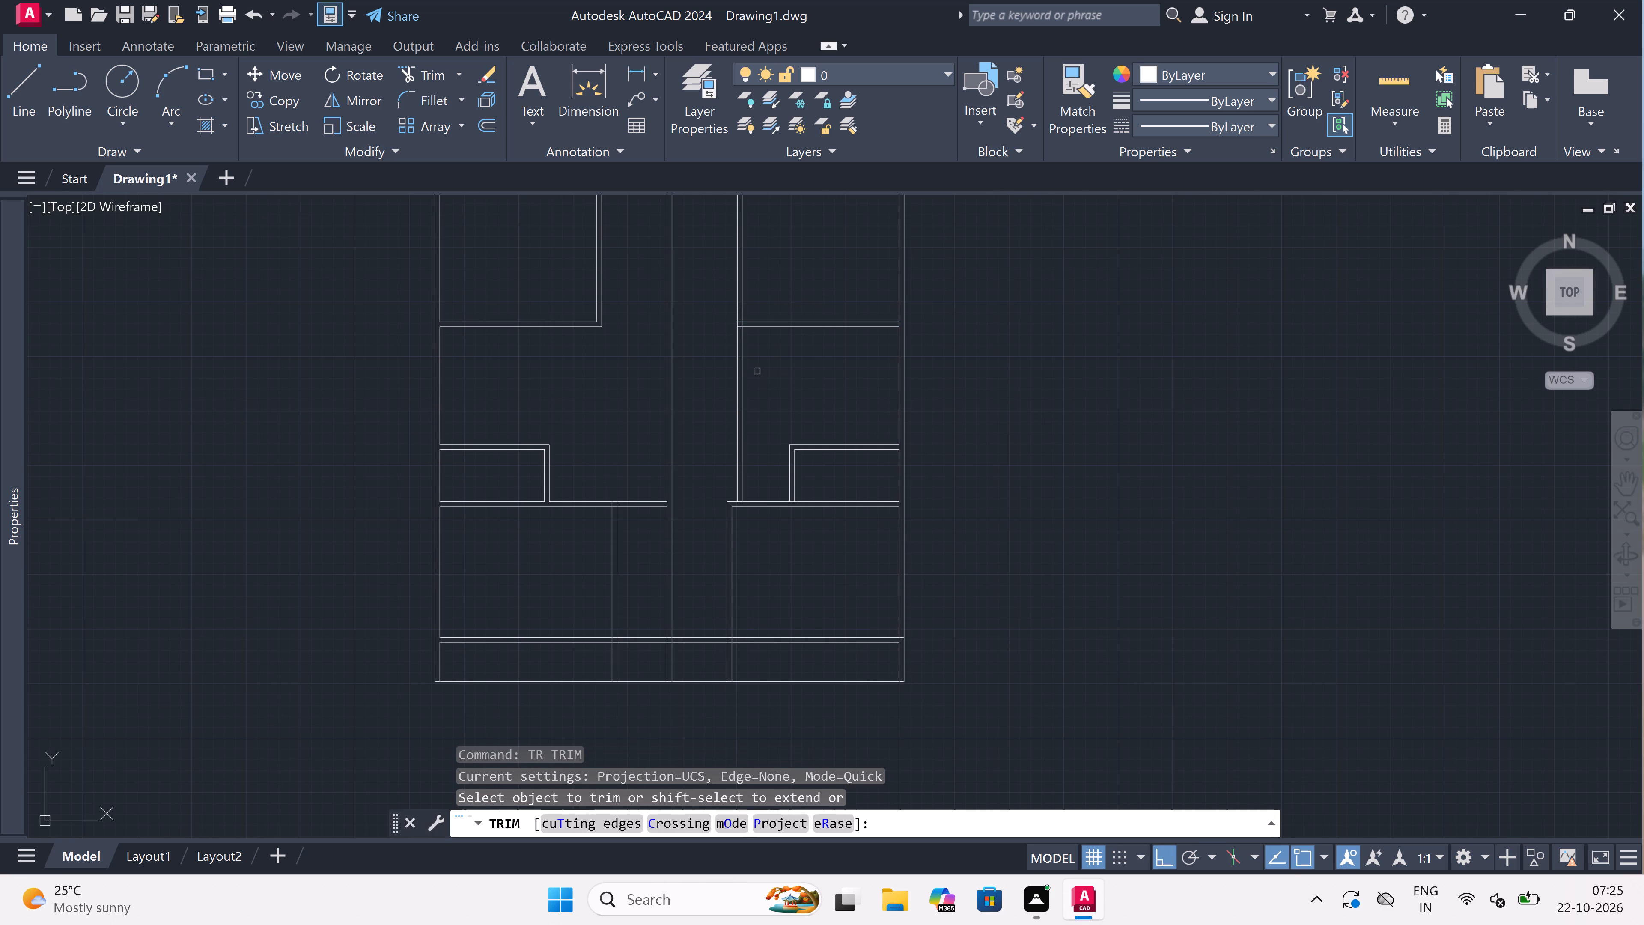
{"action": "left_click", "coordinate": [757, 371]}
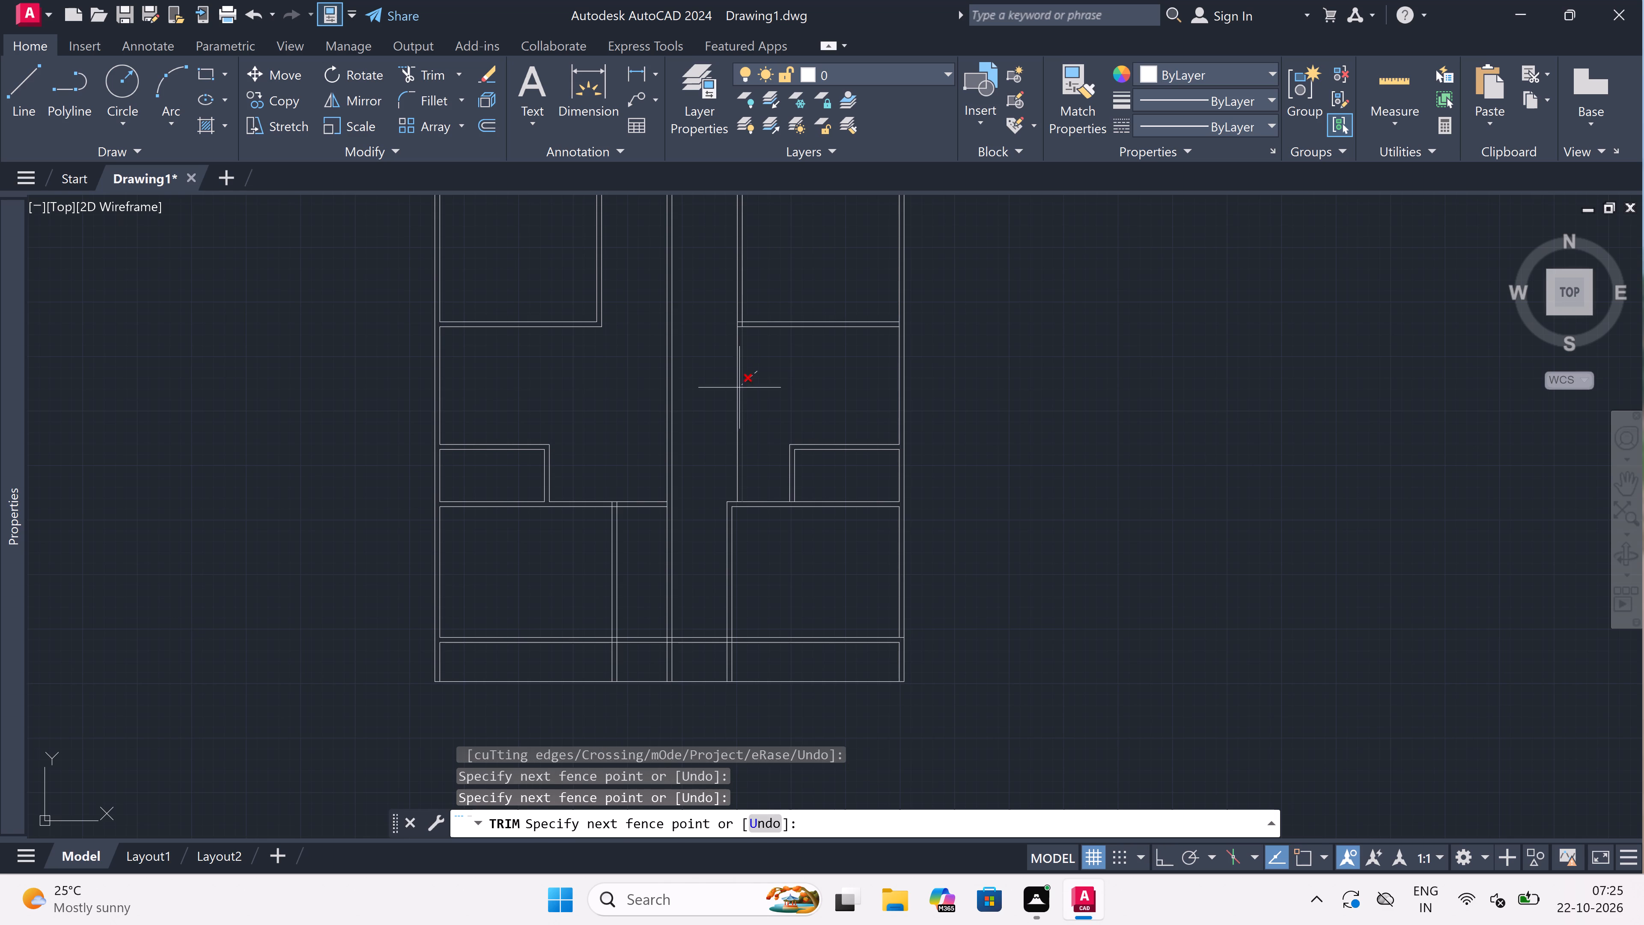
{"action": "left_click", "coordinate": [728, 403]}
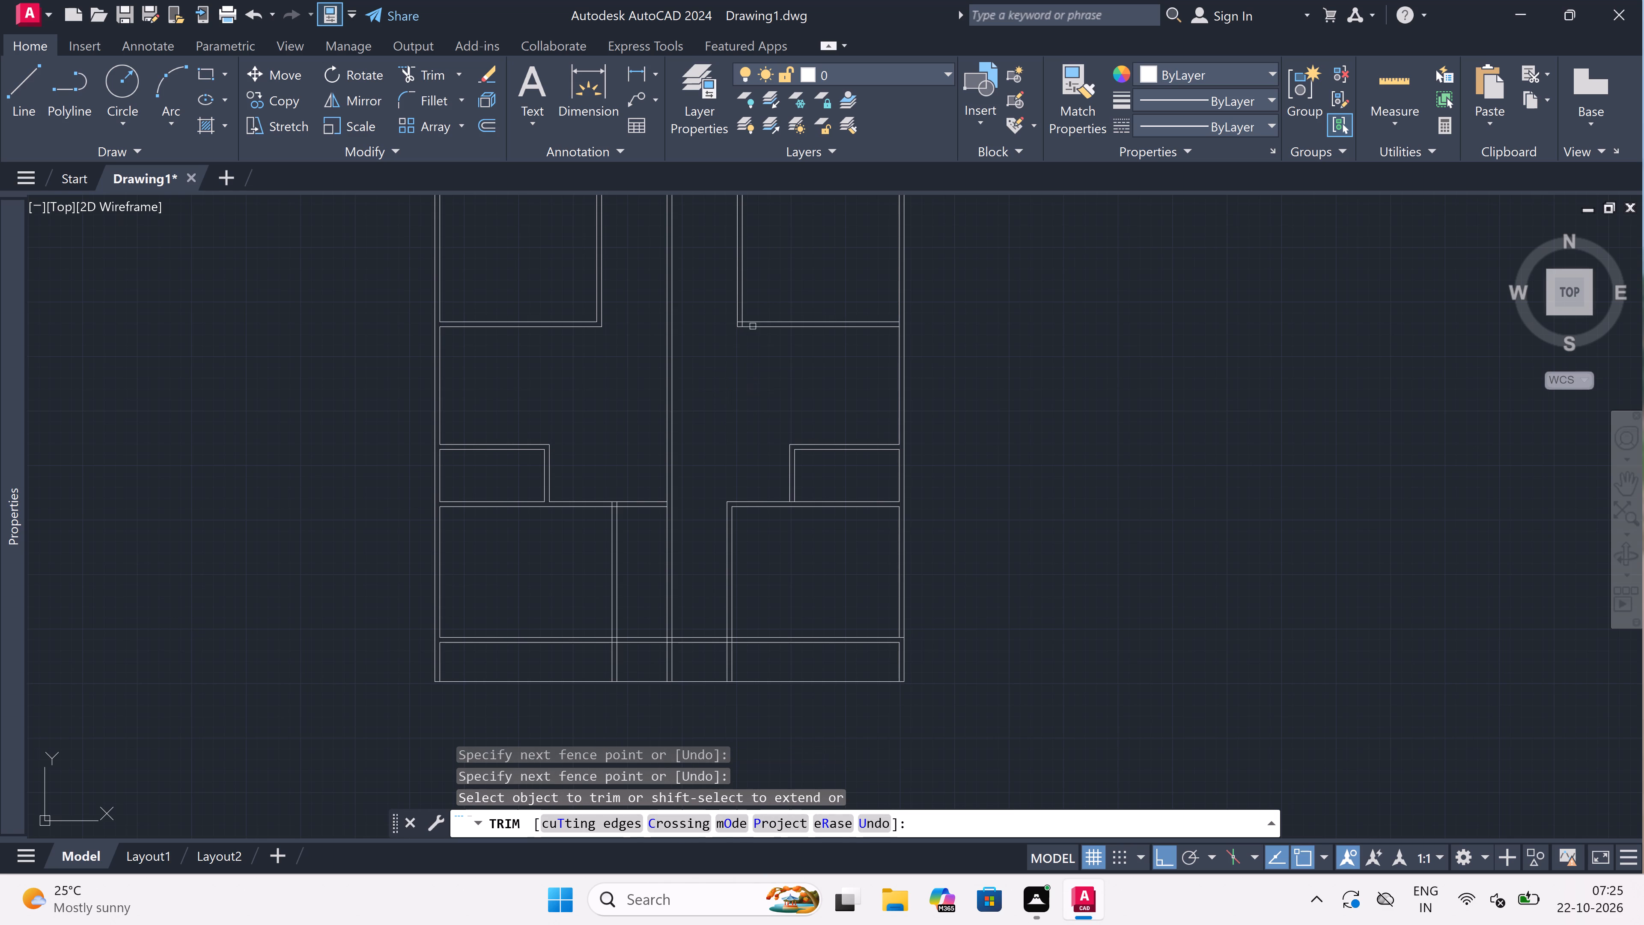
{"action": "scroll", "coordinate": [736, 315], "scroll_direction": "up", "scroll_amount": 4}
{"action": "scroll", "coordinate": [747, 348], "scroll_direction": "up", "scroll_amount": 6}
{"action": "left_click", "coordinate": [706, 253]}
{"action": "left_click", "coordinate": [675, 462]}
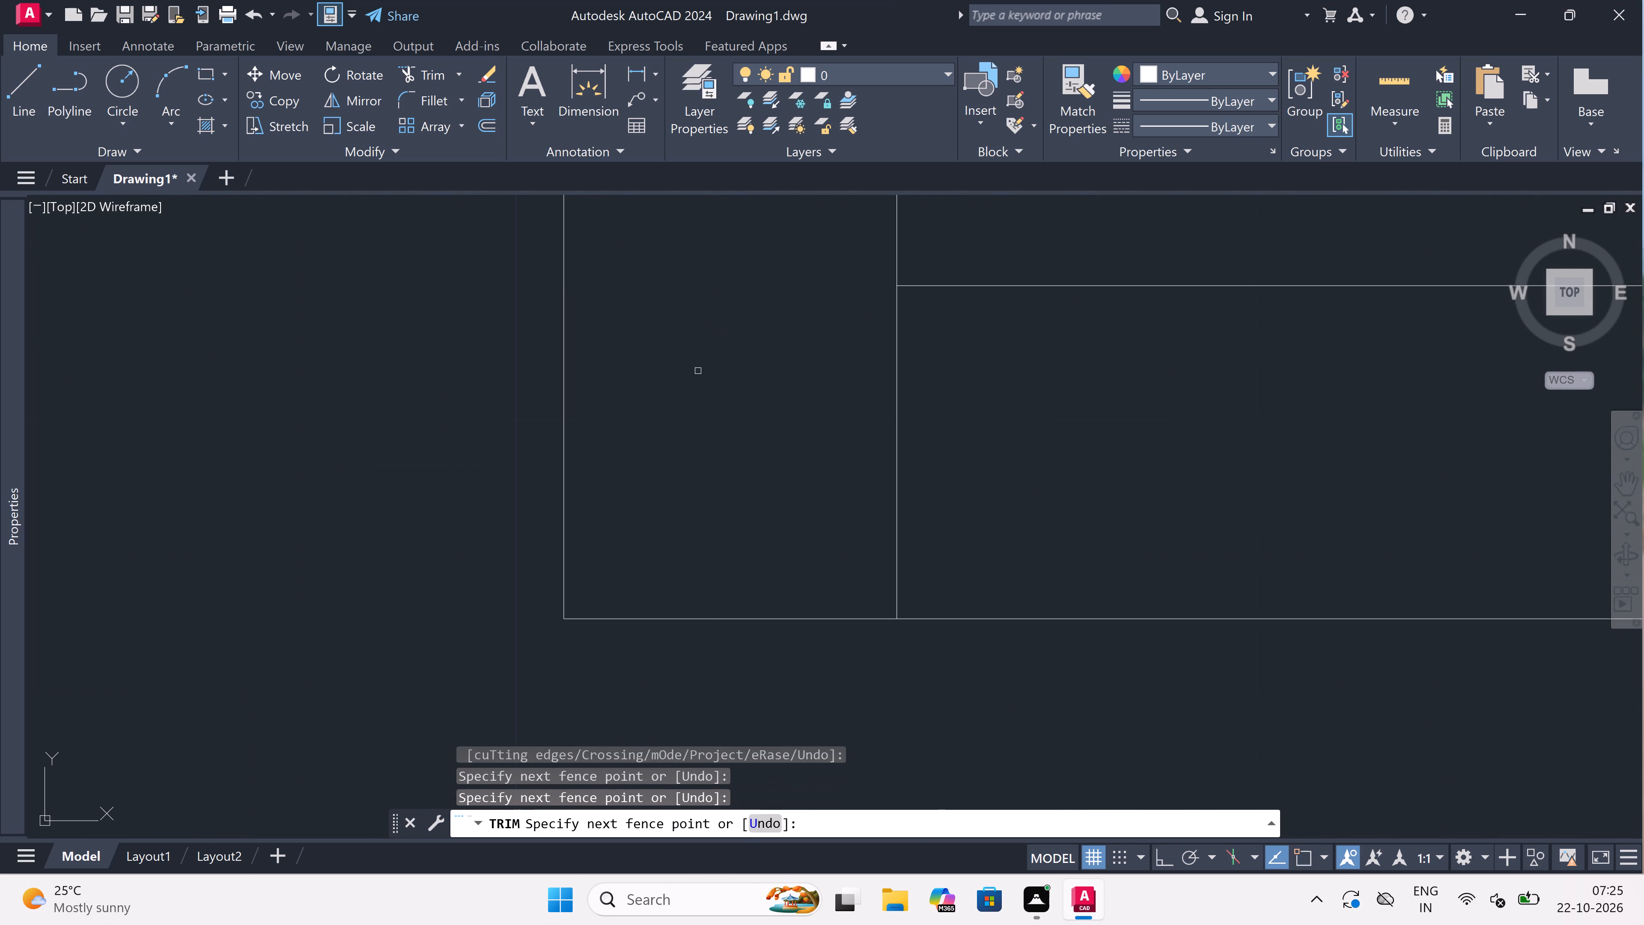
{"action": "left_click", "coordinate": [695, 460]}
{"action": "left_click", "coordinate": [1106, 463]}
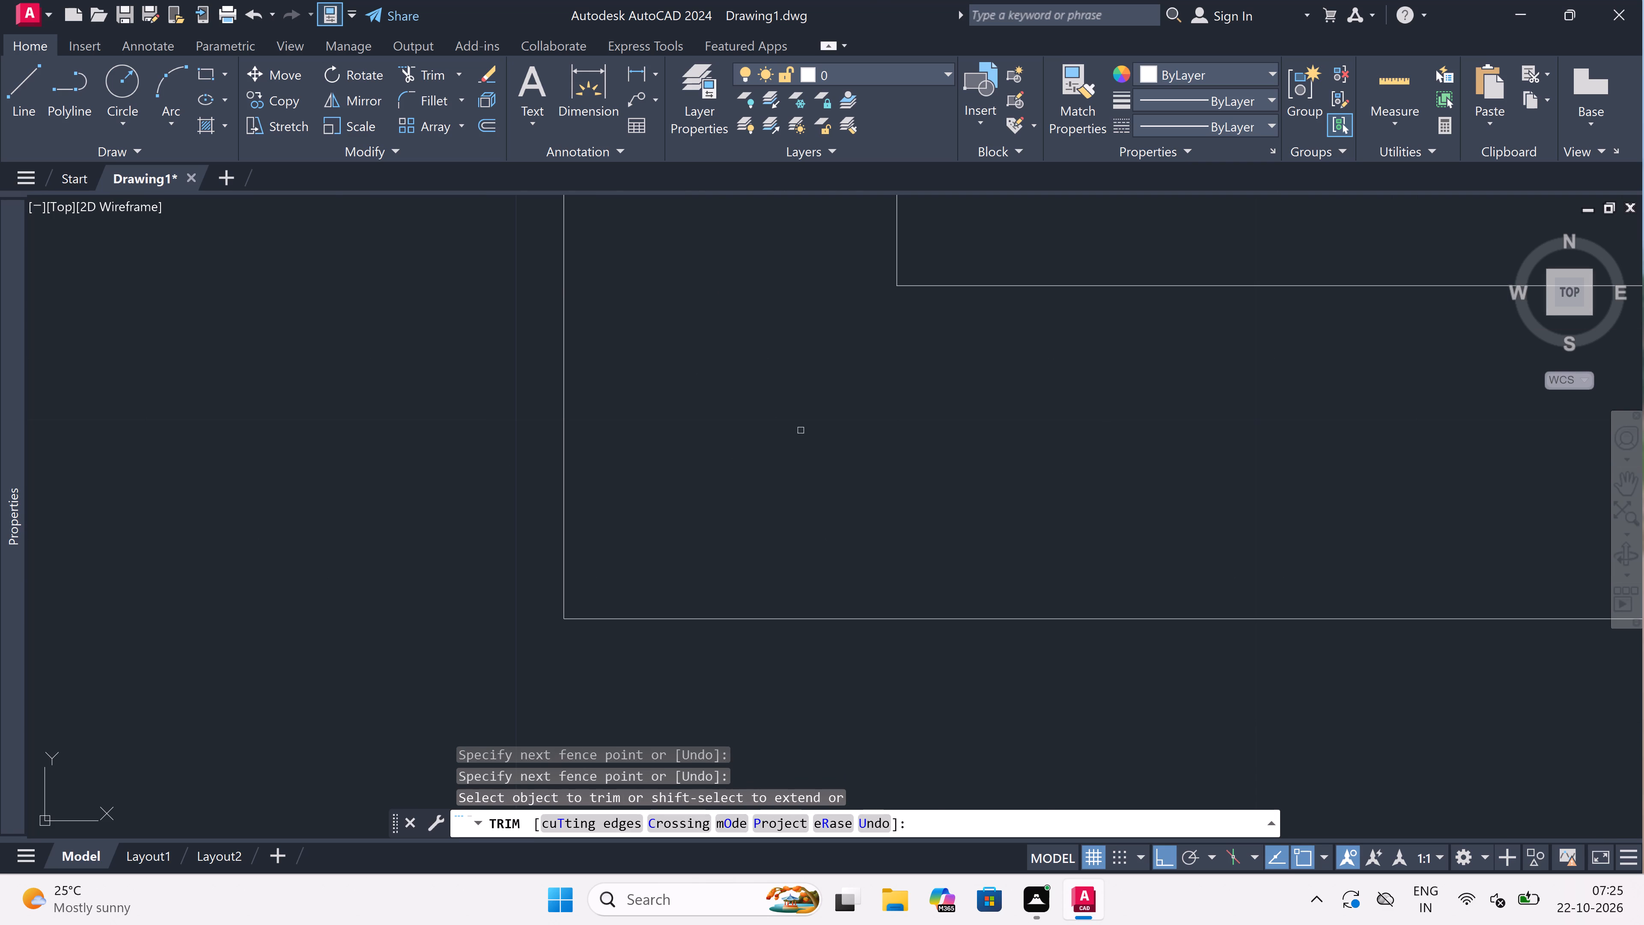
Trim the bottom left room's top wall lines beyond its partition and the overlaps inside the junction, leaving a clean corner.
{"action": "scroll", "coordinate": [780, 421], "scroll_direction": "down", "scroll_amount": 12}
{"action": "scroll", "coordinate": [753, 483], "scroll_direction": "up", "scroll_amount": 2}
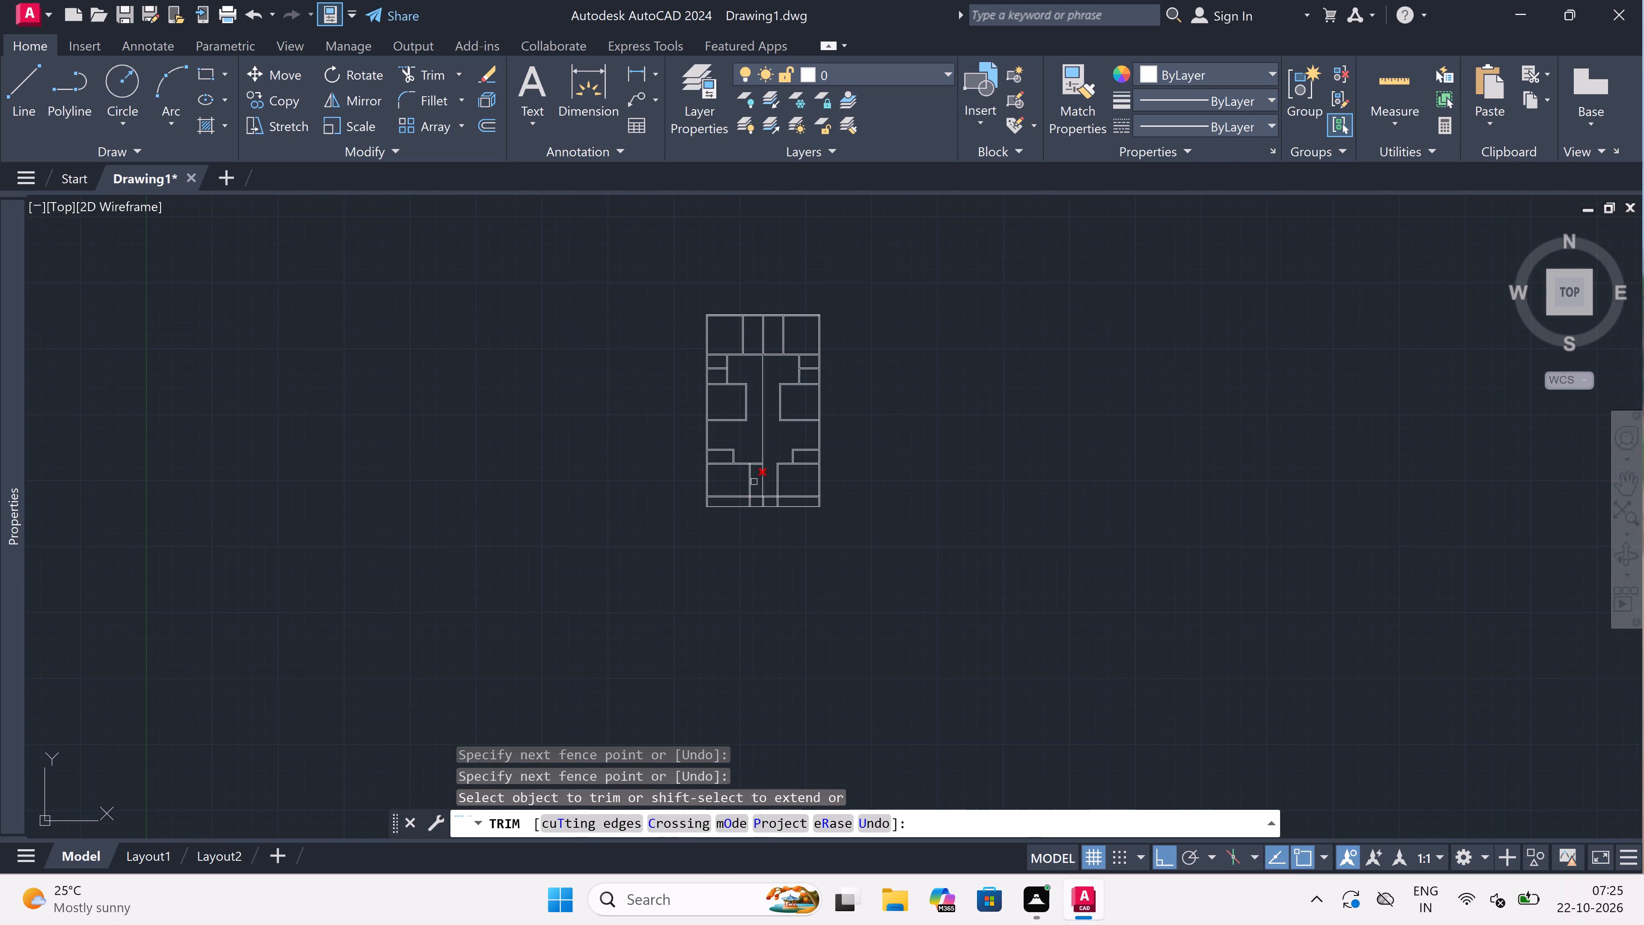
{"action": "scroll", "coordinate": [754, 484], "scroll_direction": "up", "scroll_amount": 3}
{"action": "scroll", "coordinate": [690, 381], "scroll_direction": "up", "scroll_amount": 1}
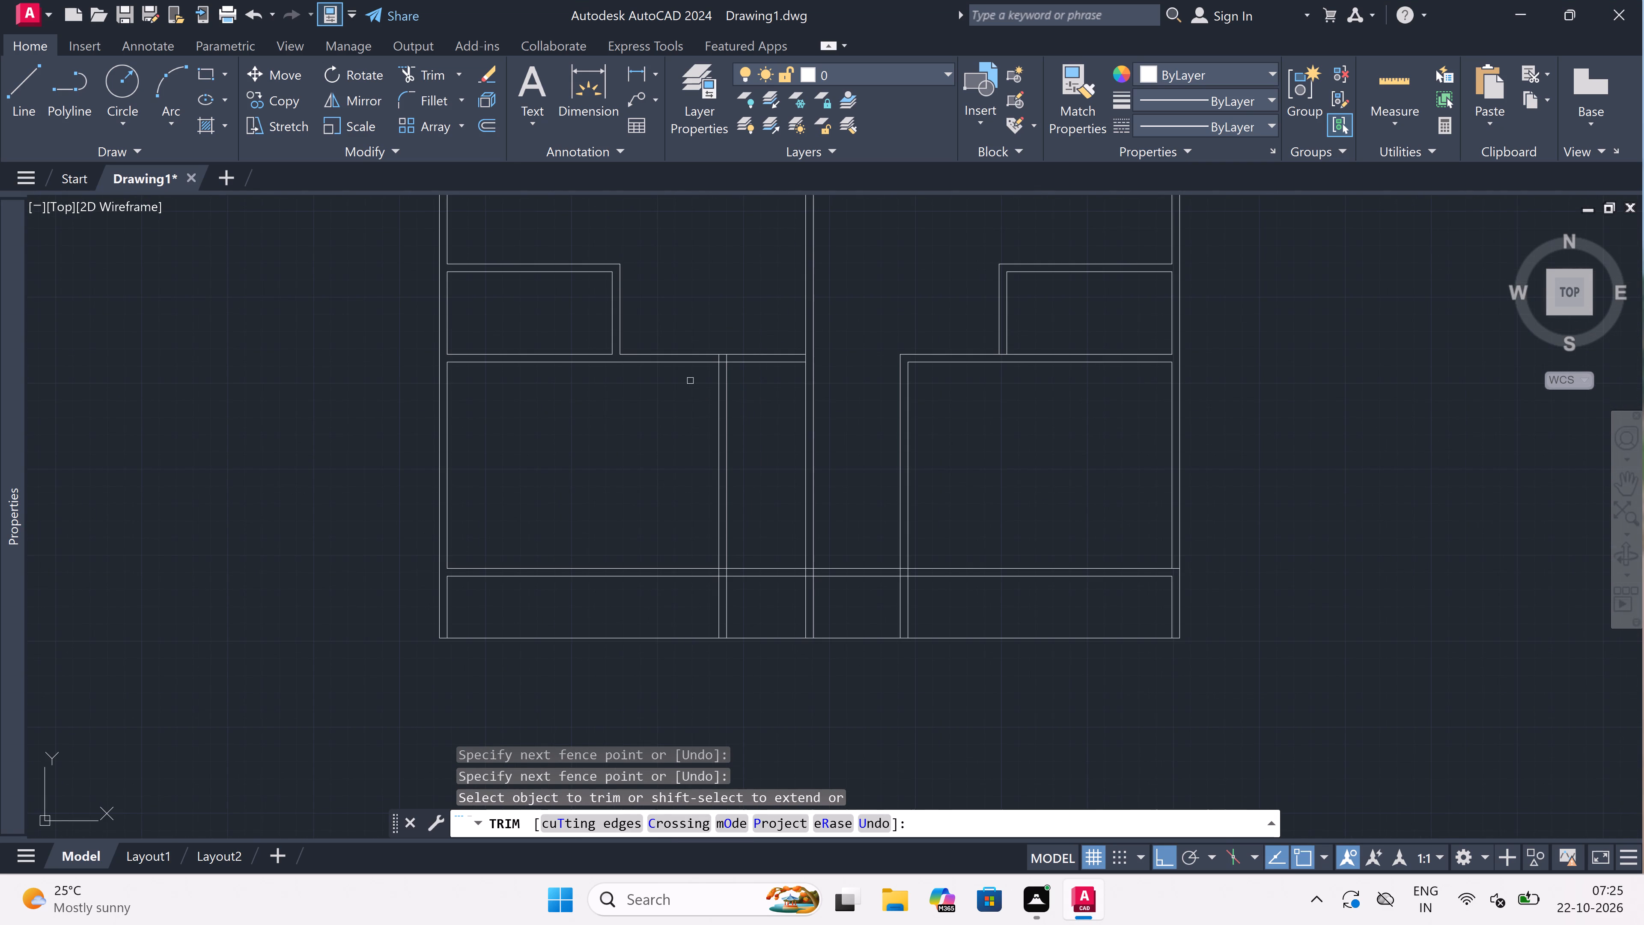
{"action": "scroll", "coordinate": [690, 381], "scroll_direction": "up", "scroll_amount": 1}
{"action": "scroll", "coordinate": [745, 318], "scroll_direction": "up", "scroll_amount": 3}
{"action": "left_click", "coordinate": [749, 320]}
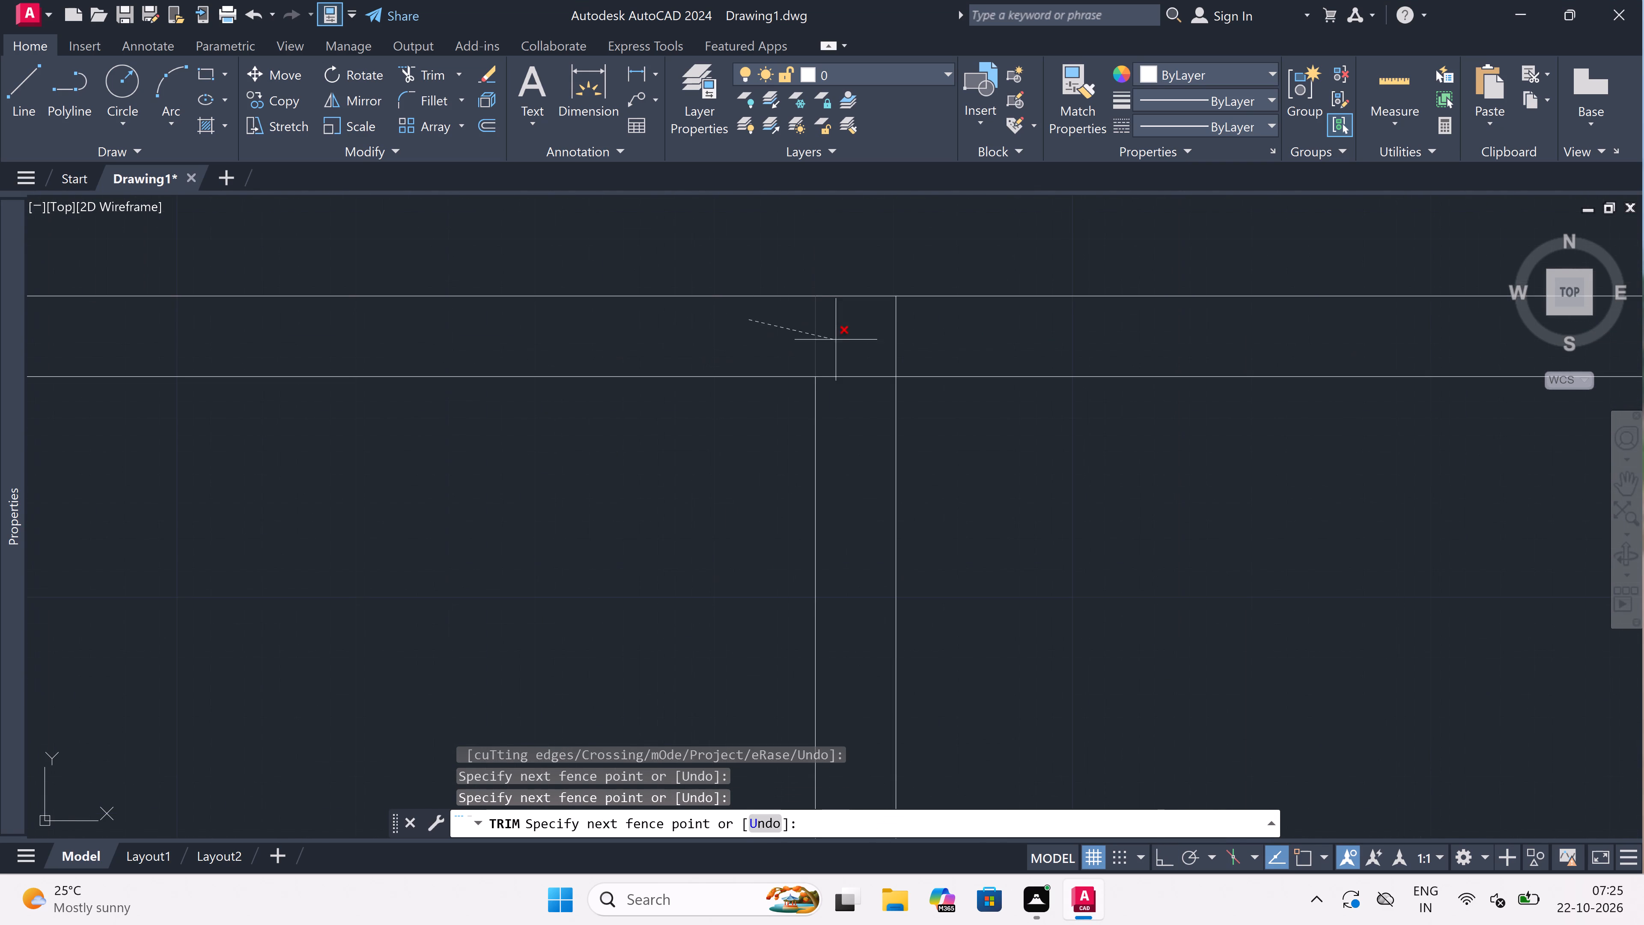
{"action": "left_click", "coordinate": [840, 339]}
{"action": "left_click", "coordinate": [843, 385]}
{"action": "left_click", "coordinate": [849, 357]}
{"action": "scroll", "coordinate": [849, 357], "scroll_direction": "down", "scroll_amount": 4}
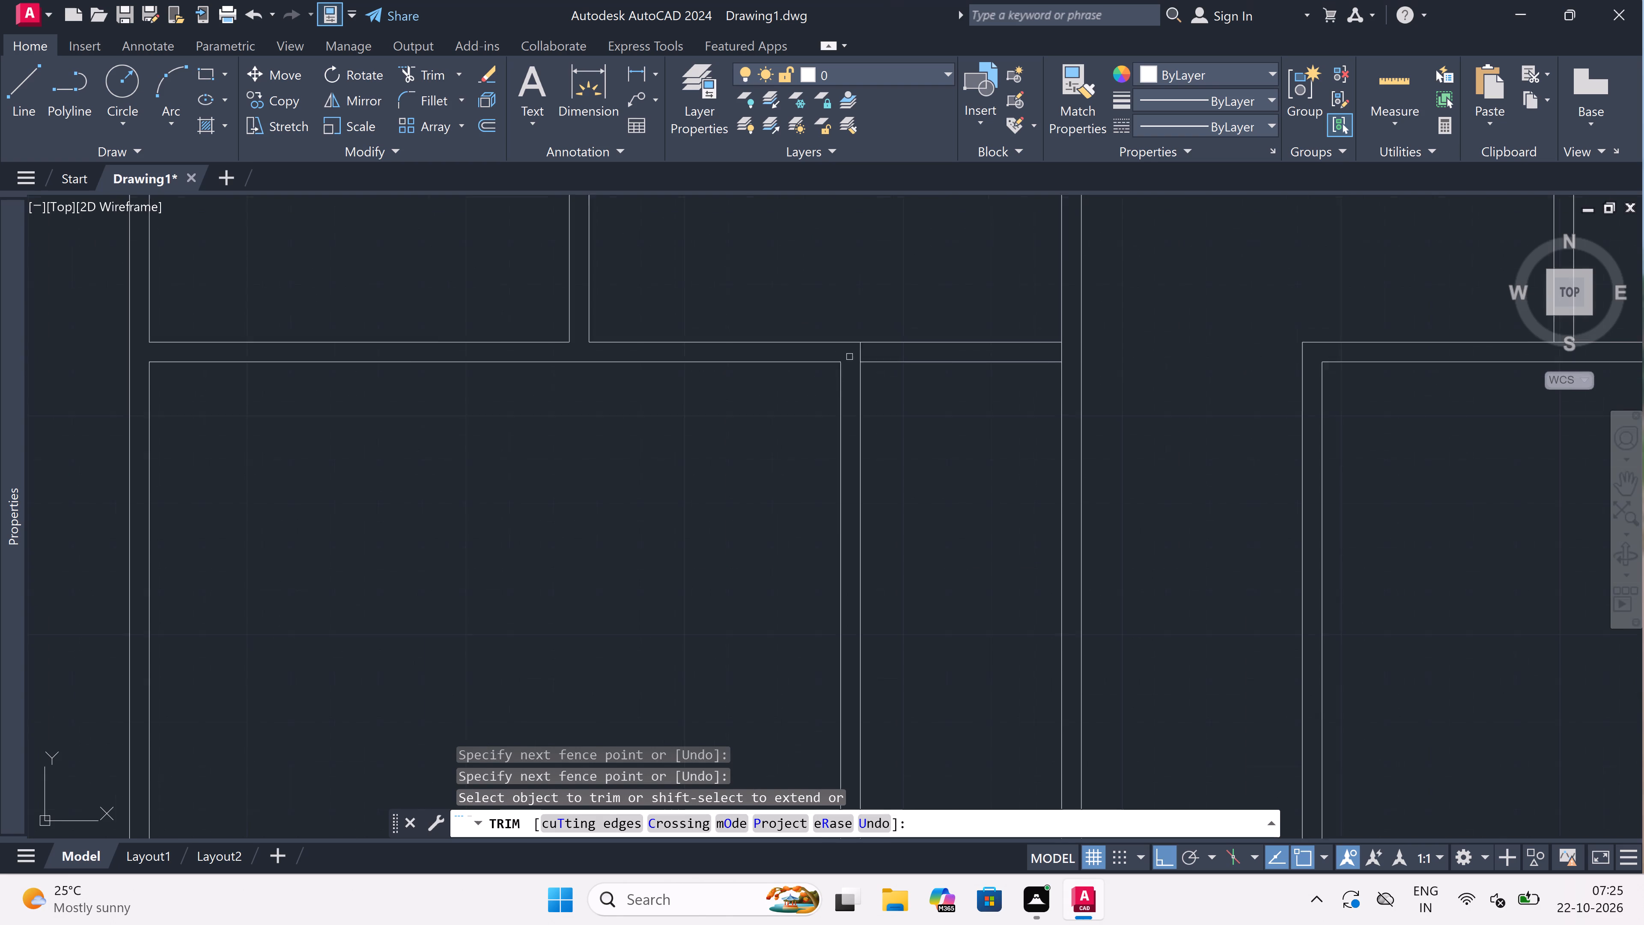
{"action": "left_click", "coordinate": [896, 280]}
{"action": "left_click", "coordinate": [903, 476]}
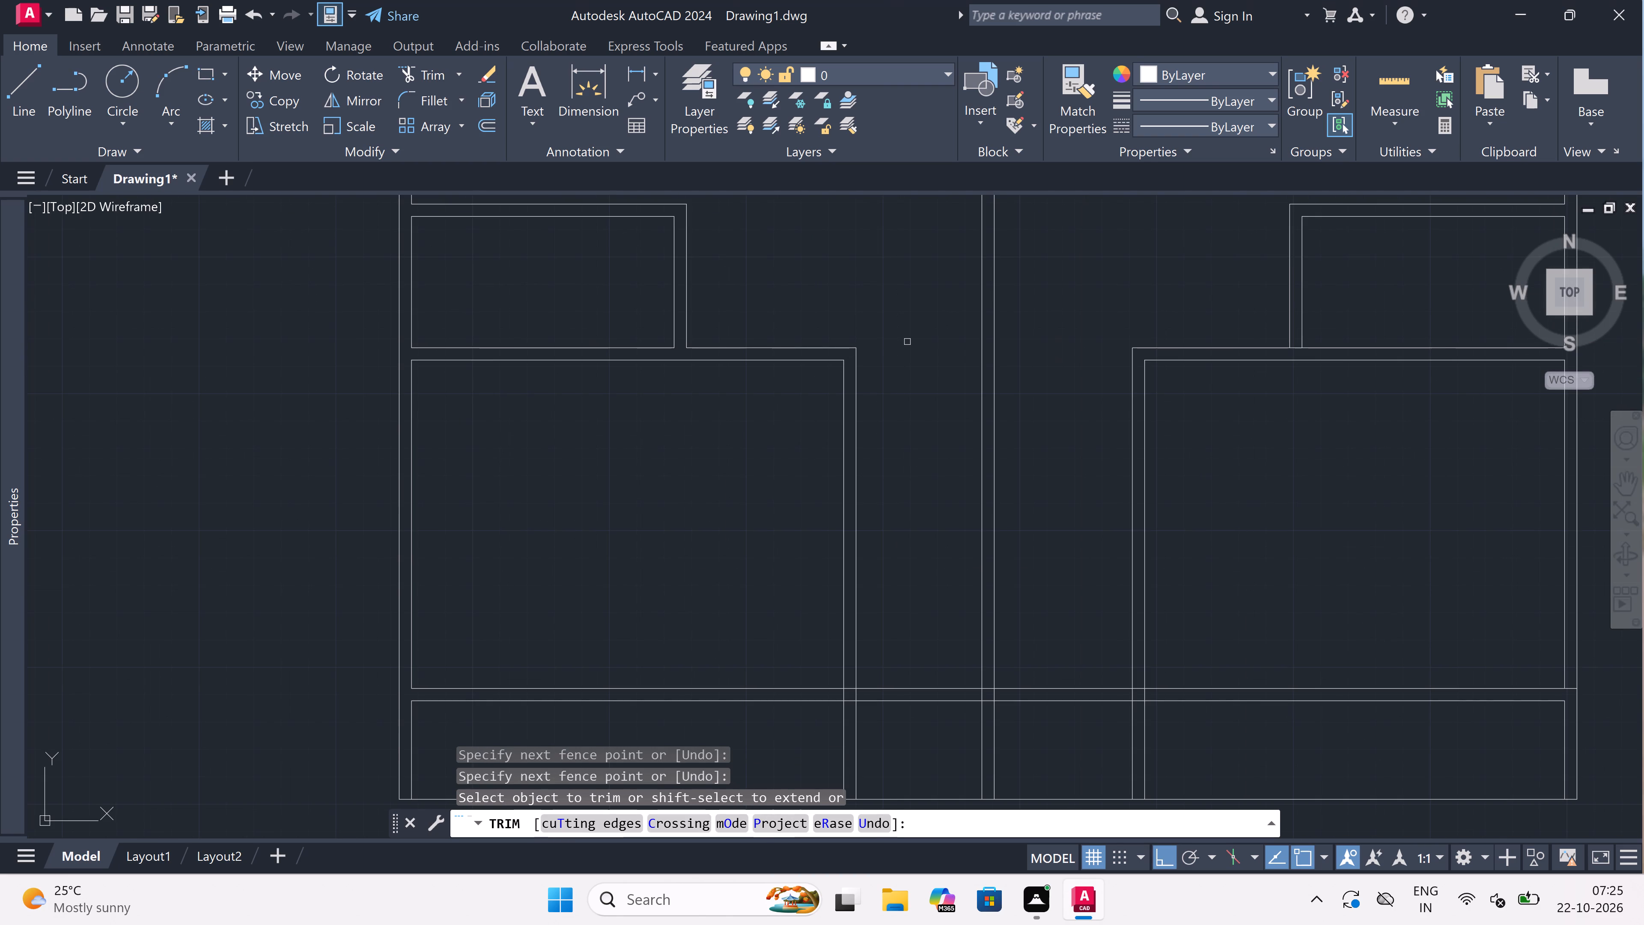
Trim the overlapping lines inside the junction of the left passage wall and the lowest horizontal wall.
{"action": "scroll", "coordinate": [875, 367], "scroll_direction": "down", "scroll_amount": 2}
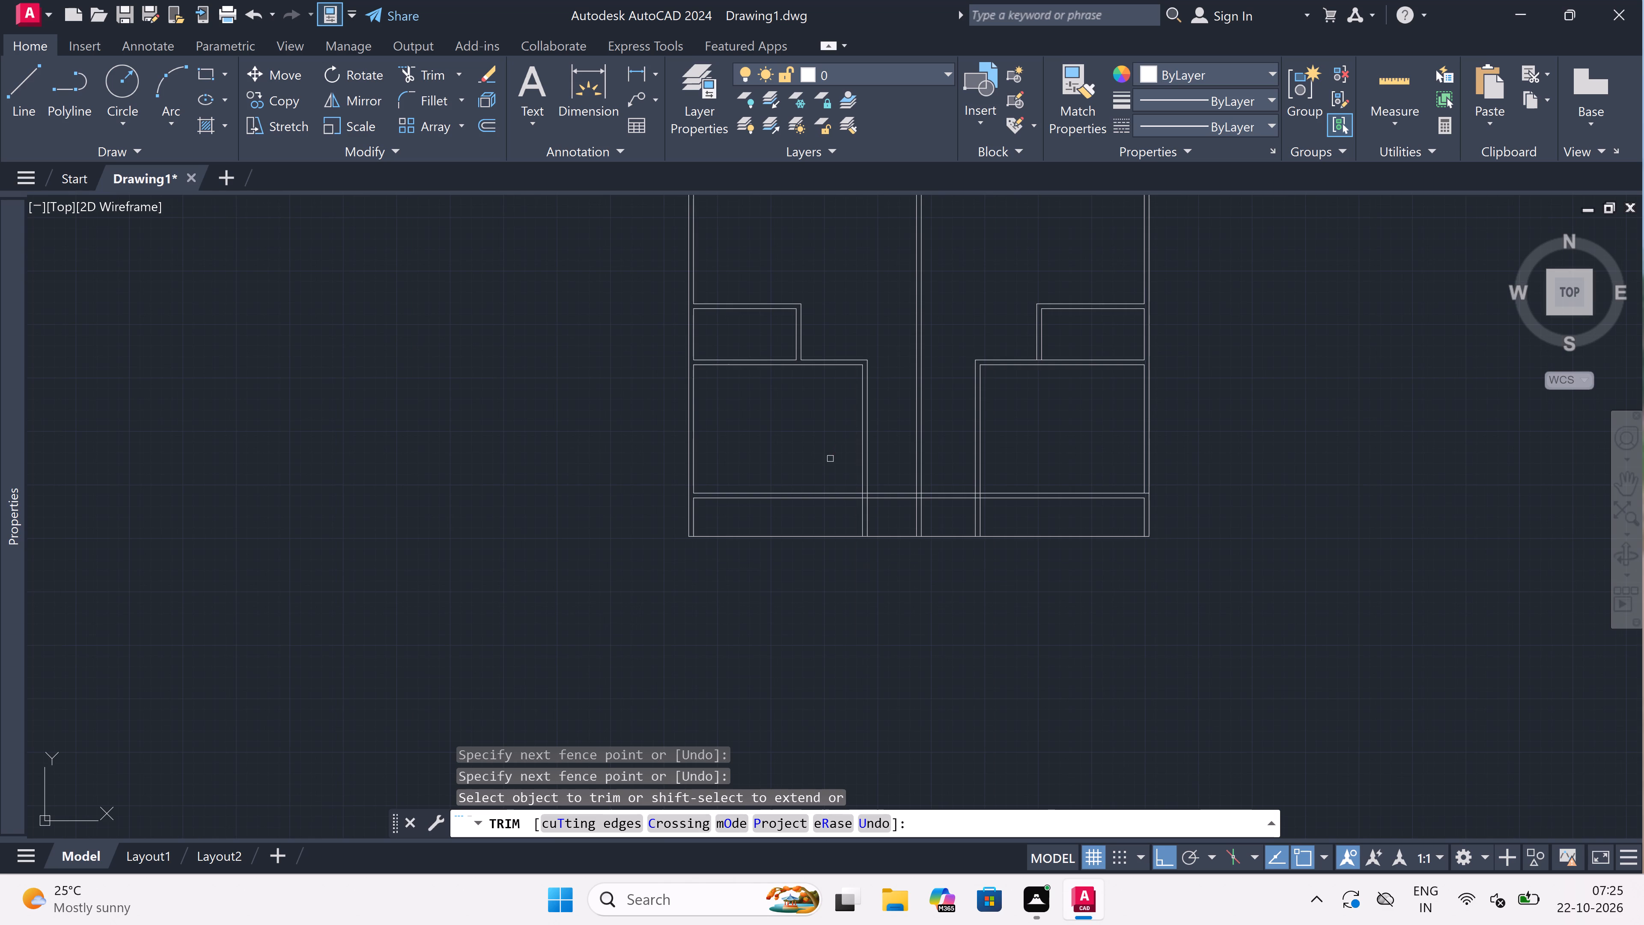
{"action": "scroll", "coordinate": [851, 494], "scroll_direction": "up", "scroll_amount": 2}
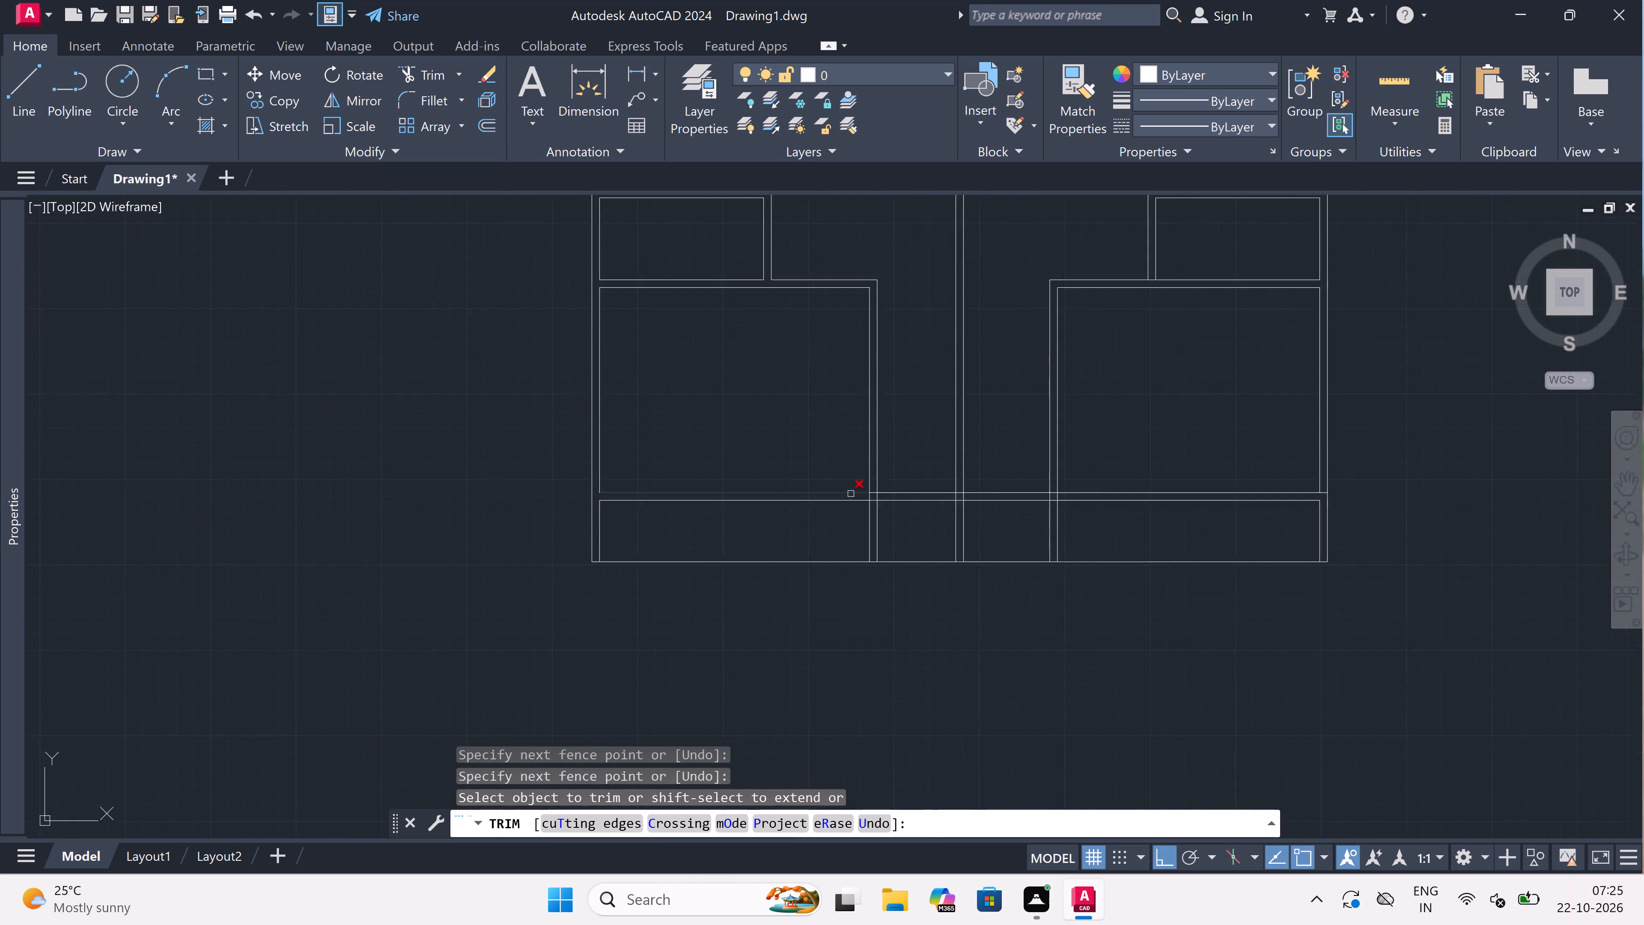
{"action": "scroll", "coordinate": [851, 494], "scroll_direction": "up", "scroll_amount": 1}
{"action": "scroll", "coordinate": [908, 515], "scroll_direction": "up", "scroll_amount": 2}
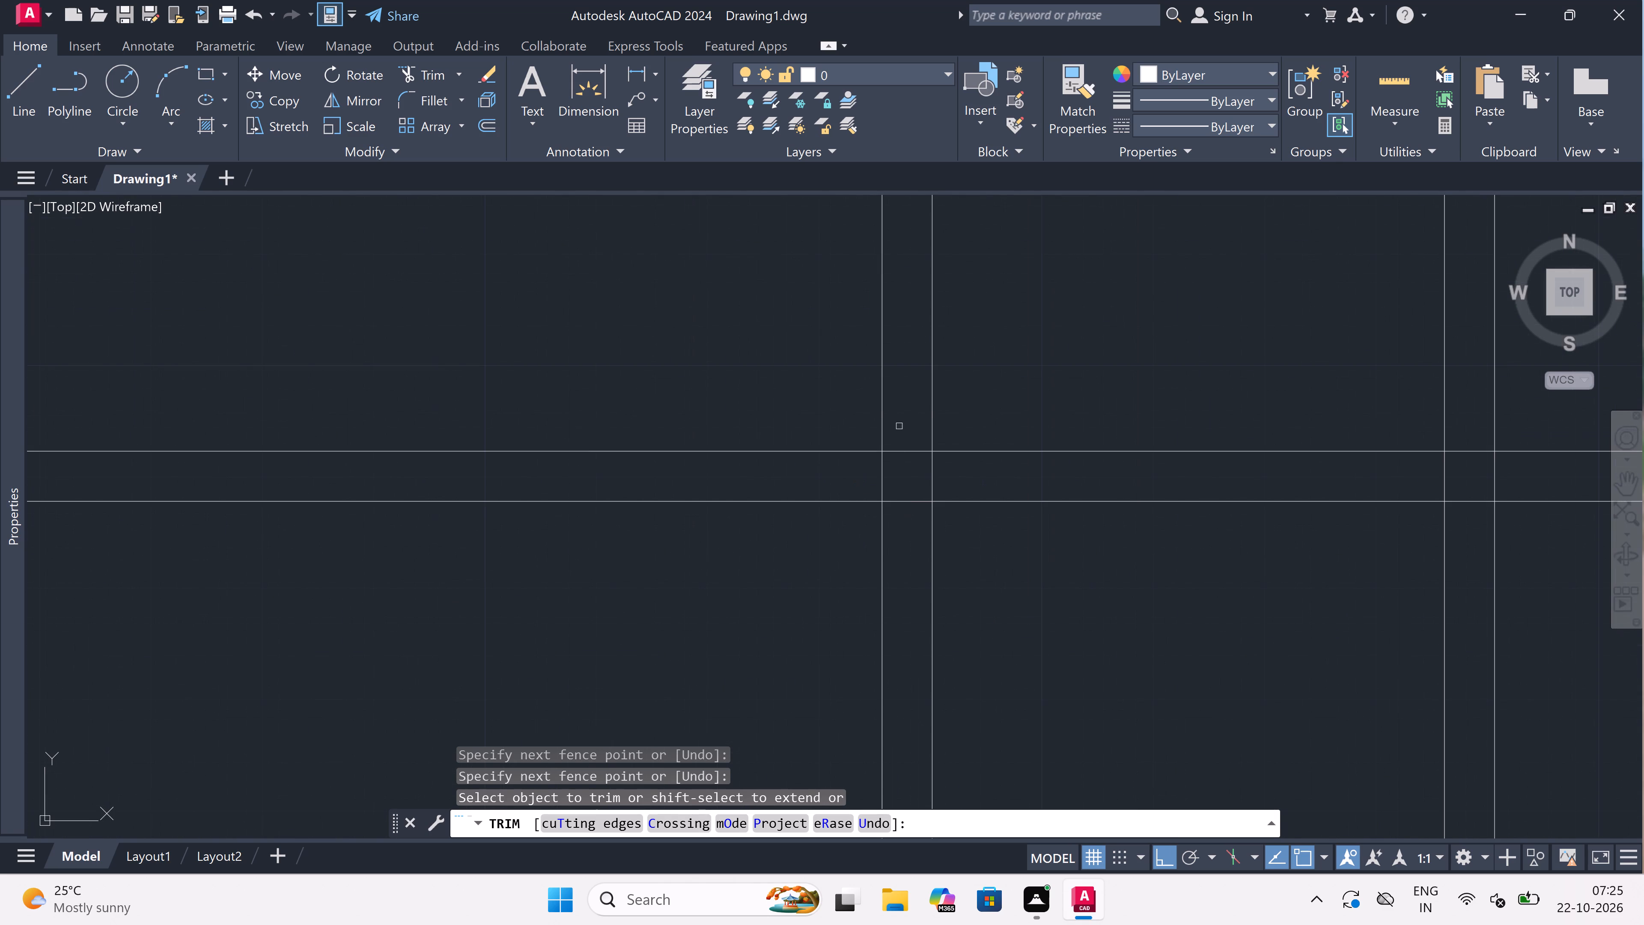
{"action": "left_click", "coordinate": [901, 411]}
{"action": "left_click", "coordinate": [917, 586]}
{"action": "left_click", "coordinate": [898, 439]}
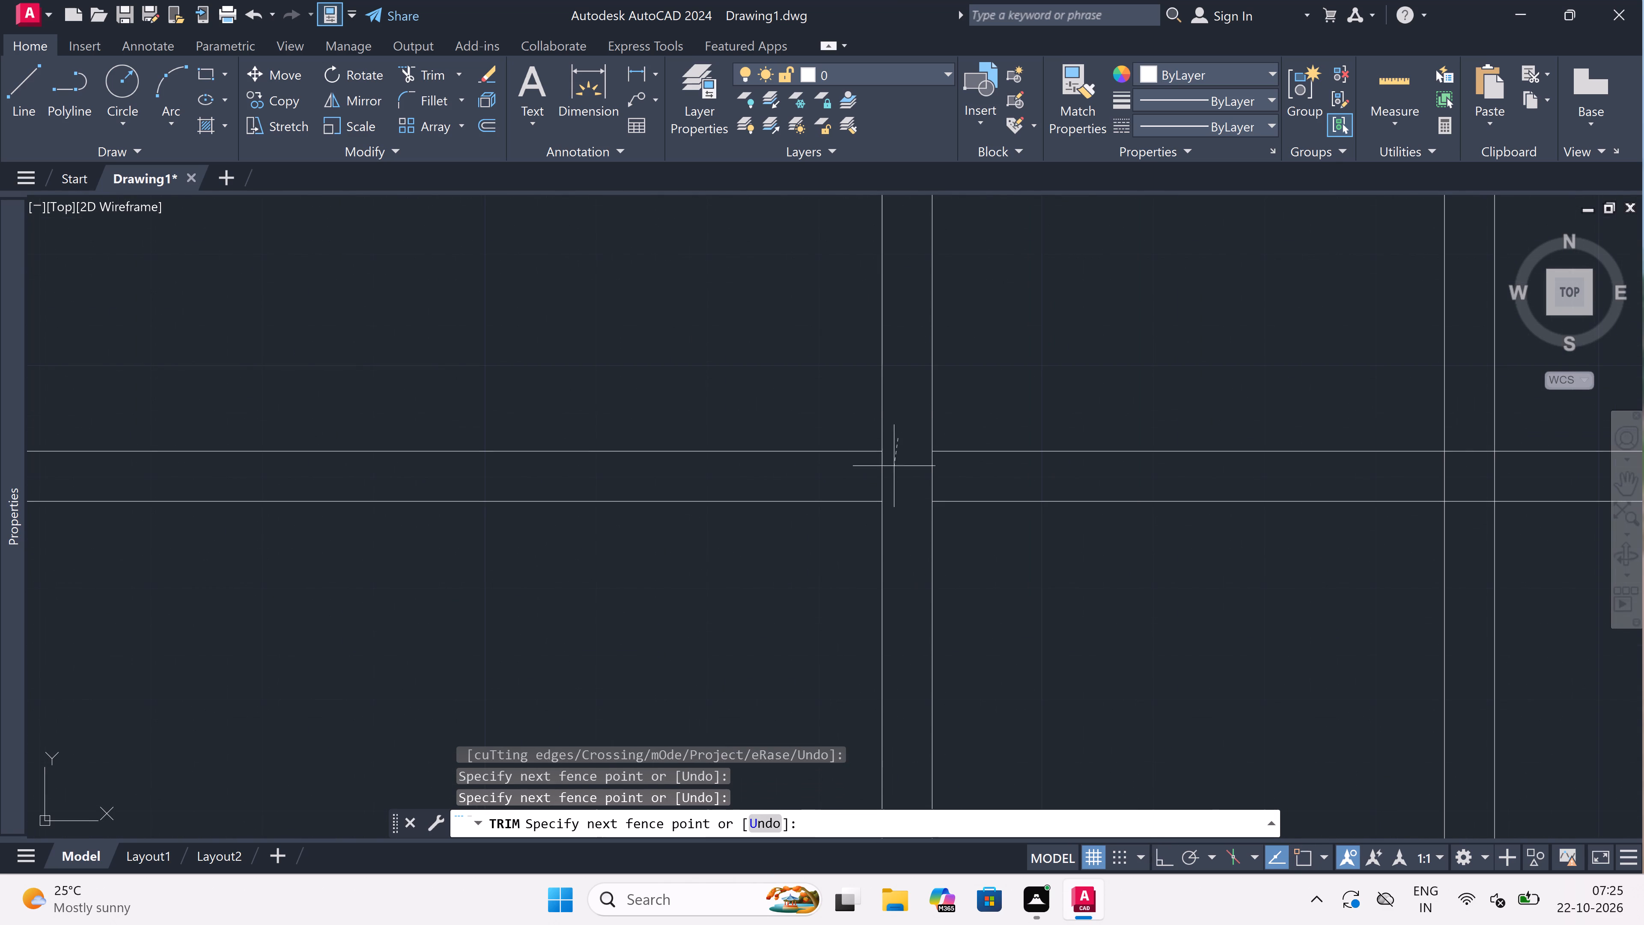
{"action": "left_click", "coordinate": [898, 484]}
{"action": "left_click", "coordinate": [900, 485]}
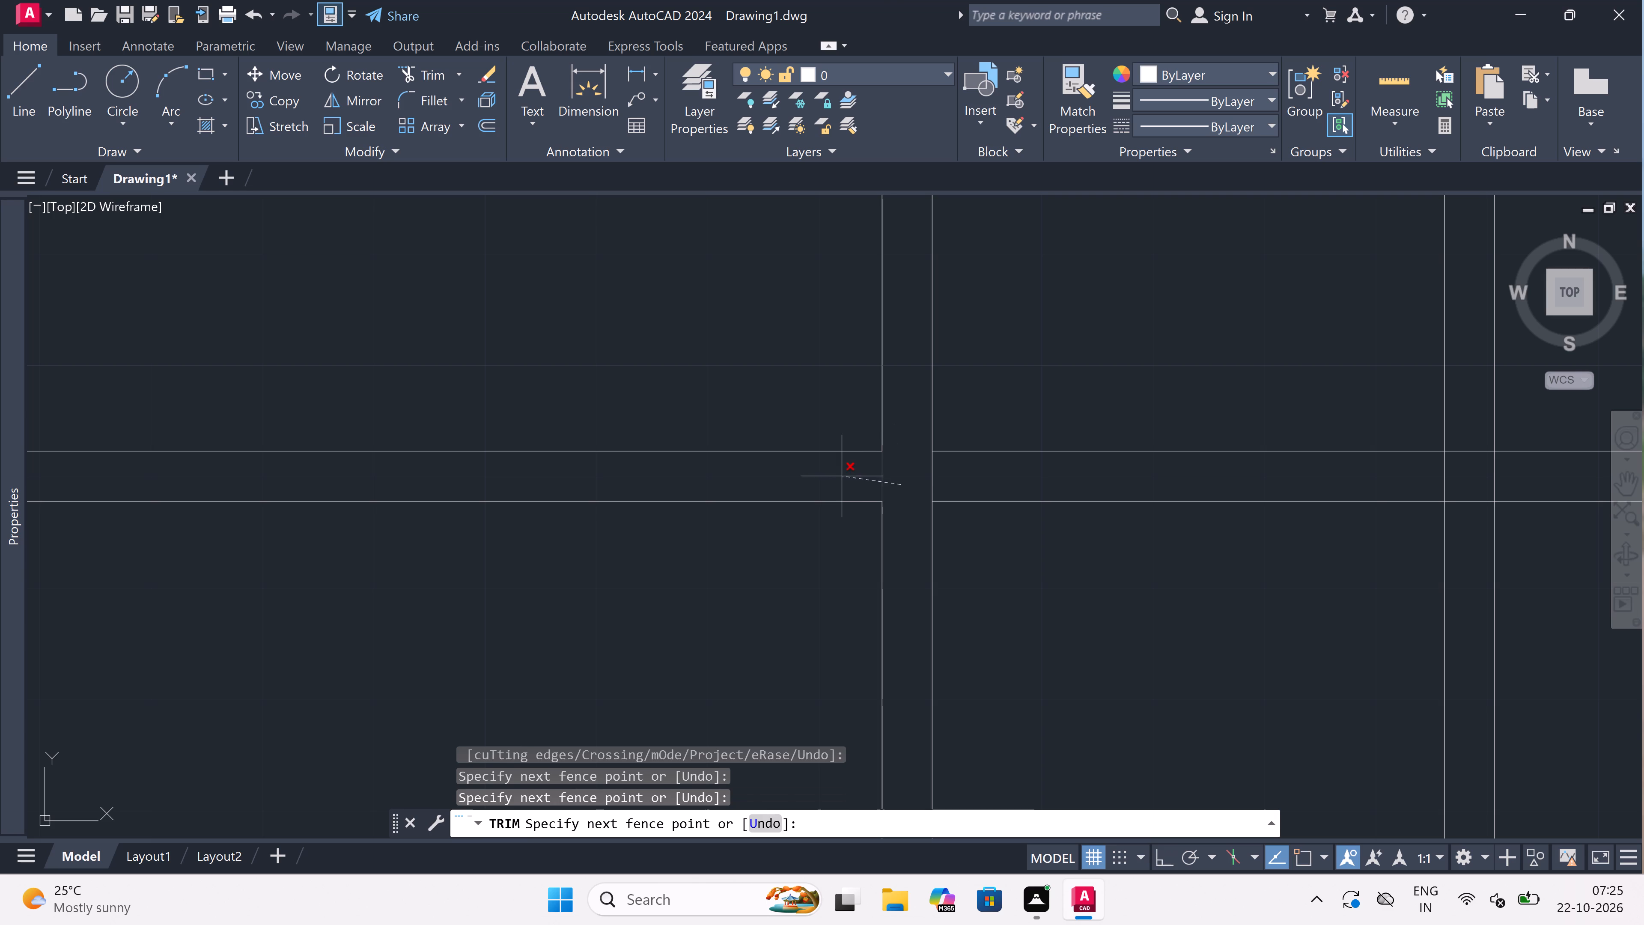
{"action": "left_click", "coordinate": [840, 476]}
Trim the lowest horizontal wall's two lines across both passages and through the central wall.
{"action": "scroll", "coordinate": [753, 468], "scroll_direction": "down", "scroll_amount": 5}
{"action": "scroll", "coordinate": [771, 437], "scroll_direction": "up", "scroll_amount": 1}
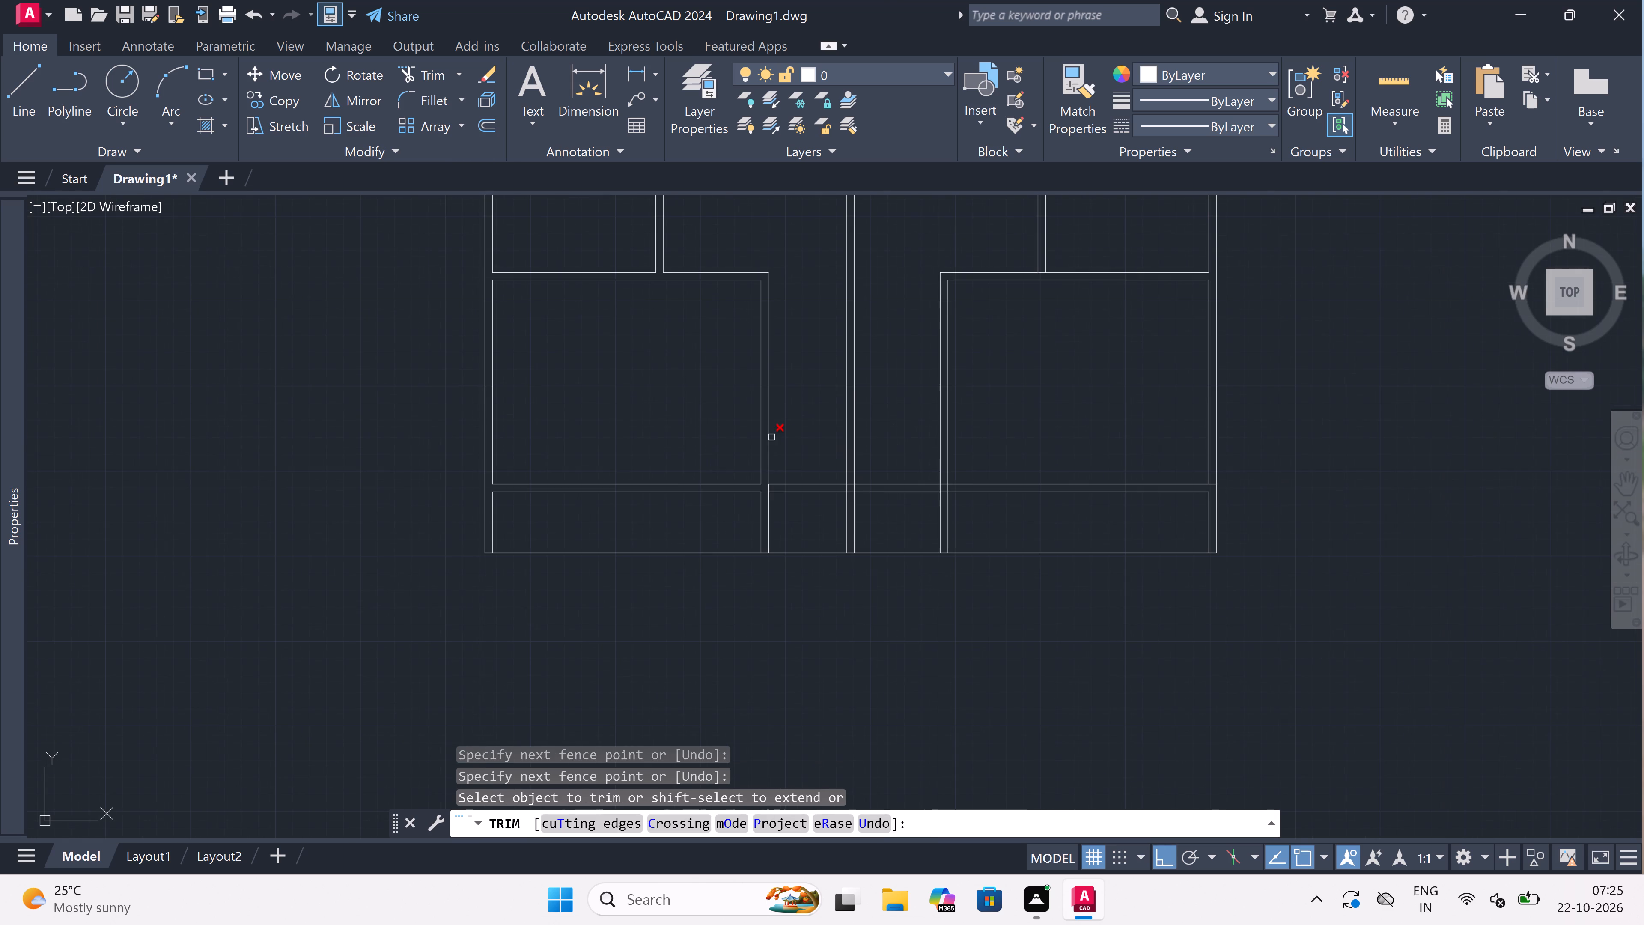
{"action": "left_click", "coordinate": [801, 422]}
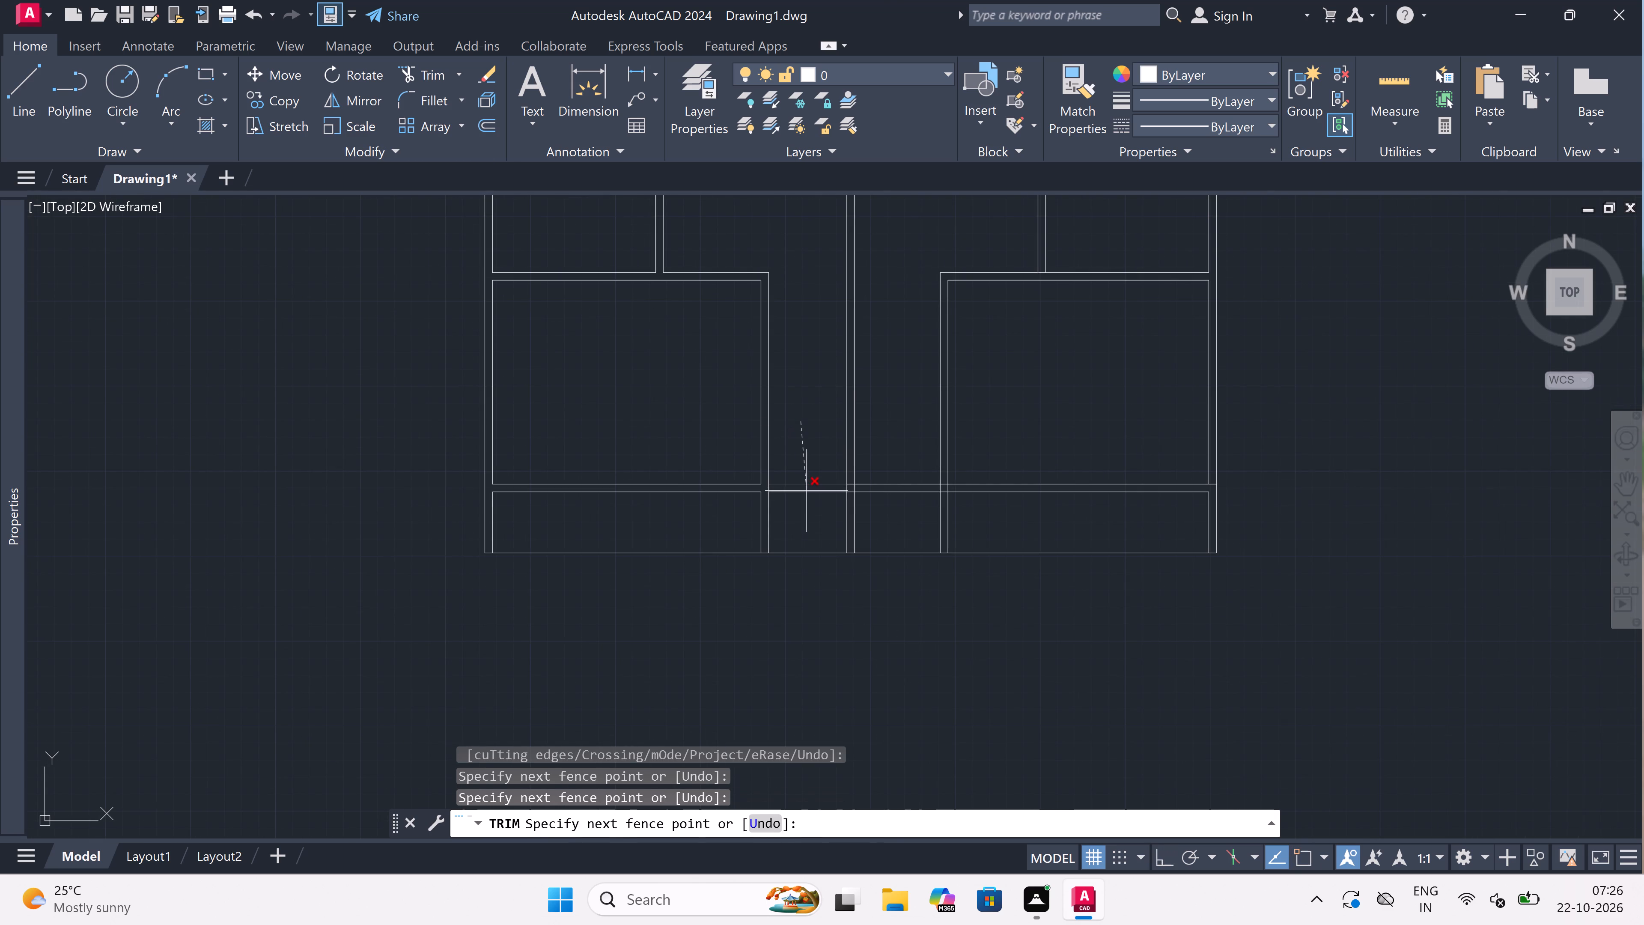
{"action": "left_click", "coordinate": [804, 505]}
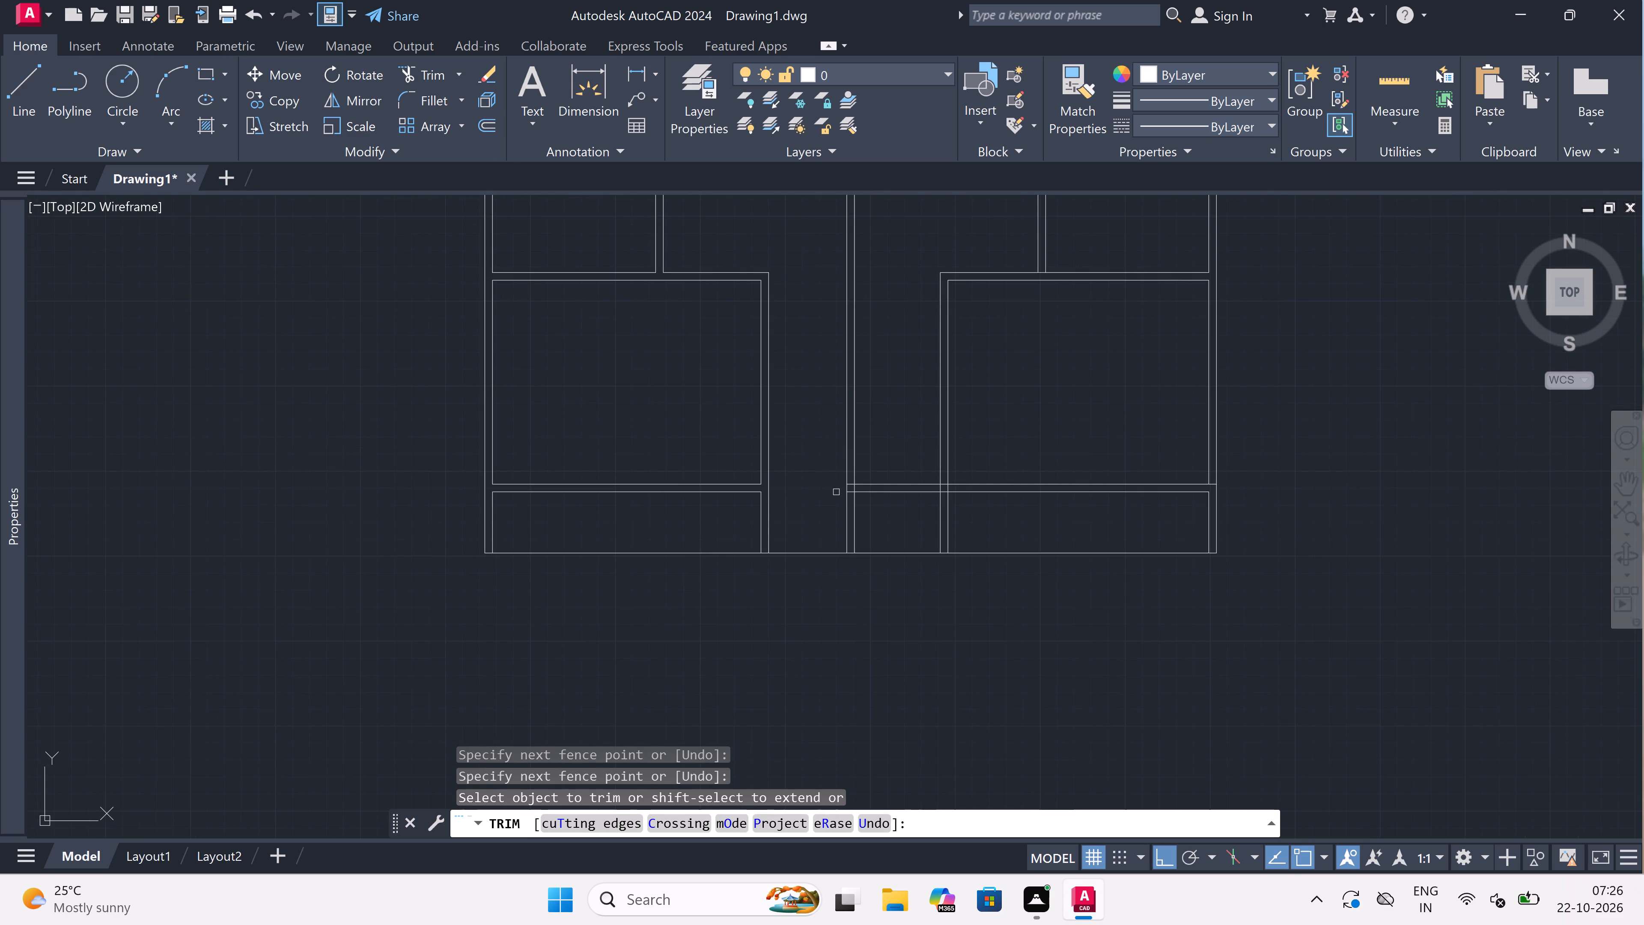
{"action": "scroll", "coordinate": [837, 492], "scroll_direction": "up", "scroll_amount": 2}
{"action": "scroll", "coordinate": [878, 489], "scroll_direction": "up", "scroll_amount": 1}
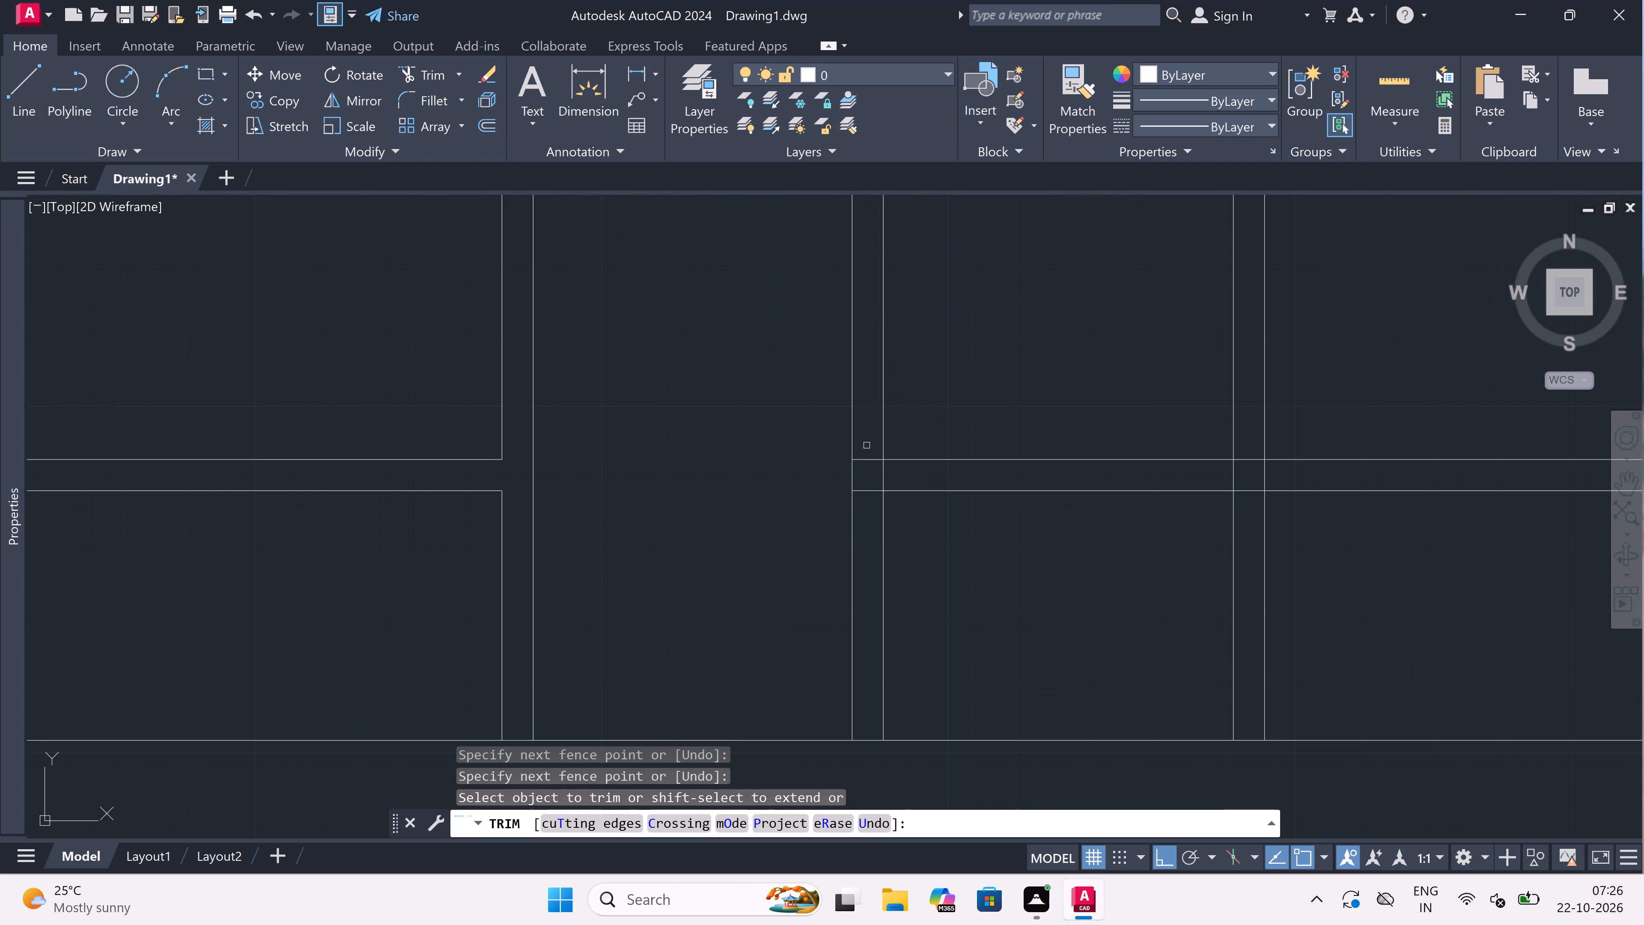
{"action": "left_click", "coordinate": [871, 435]}
{"action": "left_click", "coordinate": [883, 600]}
{"action": "left_click", "coordinate": [938, 397]}
{"action": "left_click", "coordinate": [945, 637]}
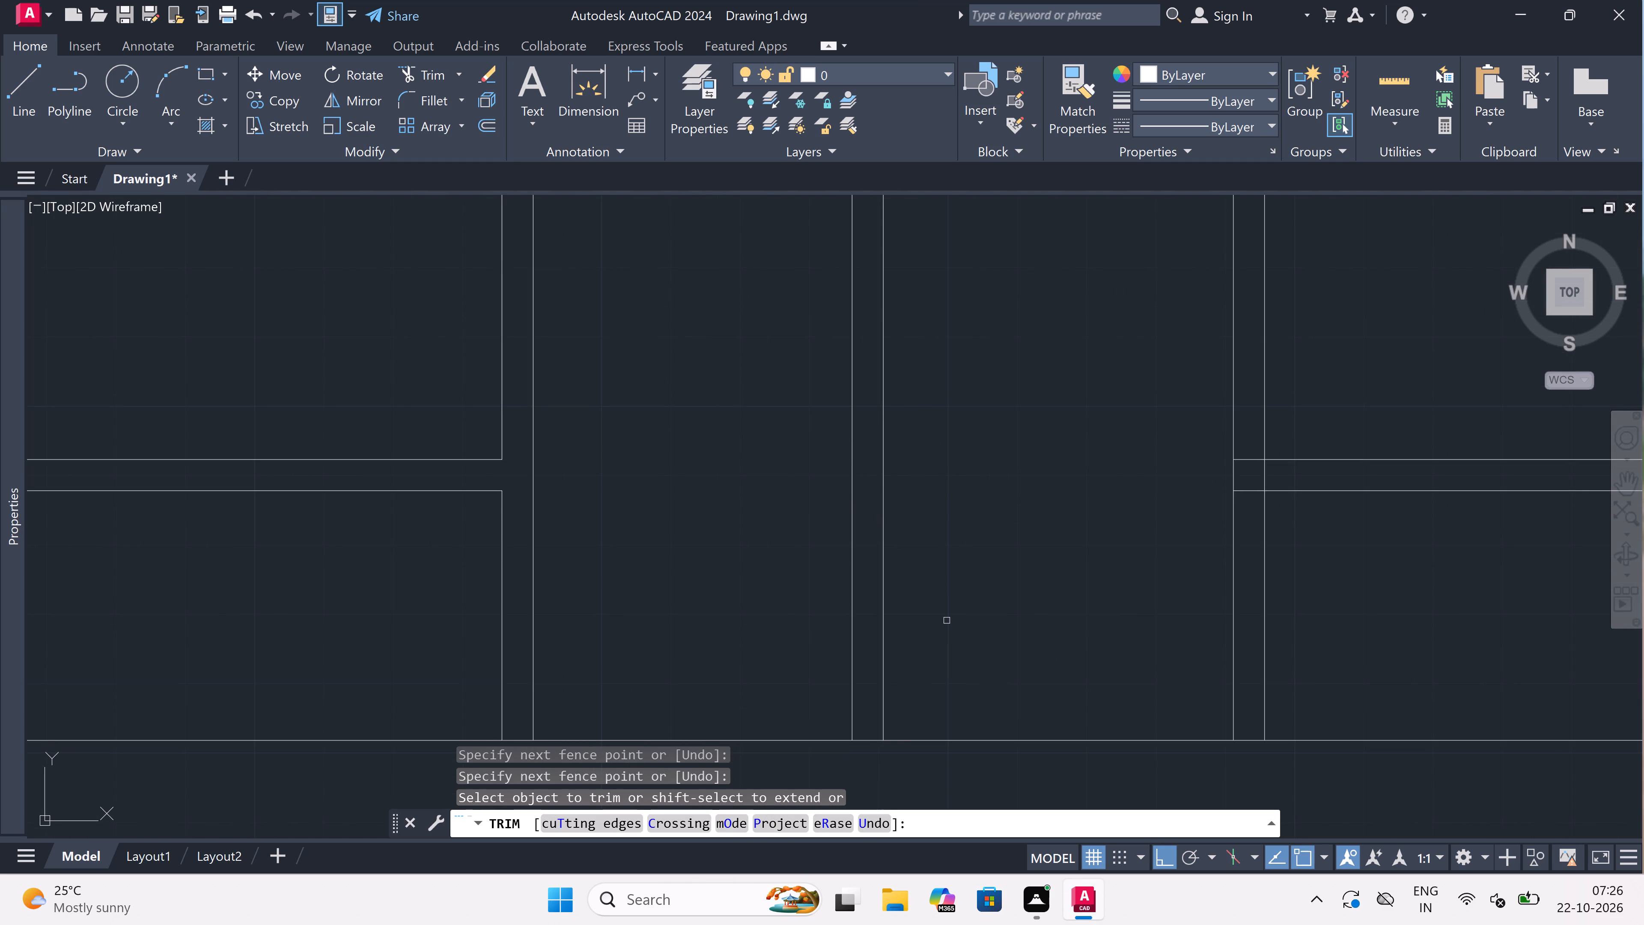
Trim the overlapping lines inside the junction of the right passage wall and the lowest horizontal wall.
{"action": "scroll", "coordinate": [947, 621], "scroll_direction": "down", "scroll_amount": 4}
{"action": "scroll", "coordinate": [1019, 600], "scroll_direction": "up", "scroll_amount": 3}
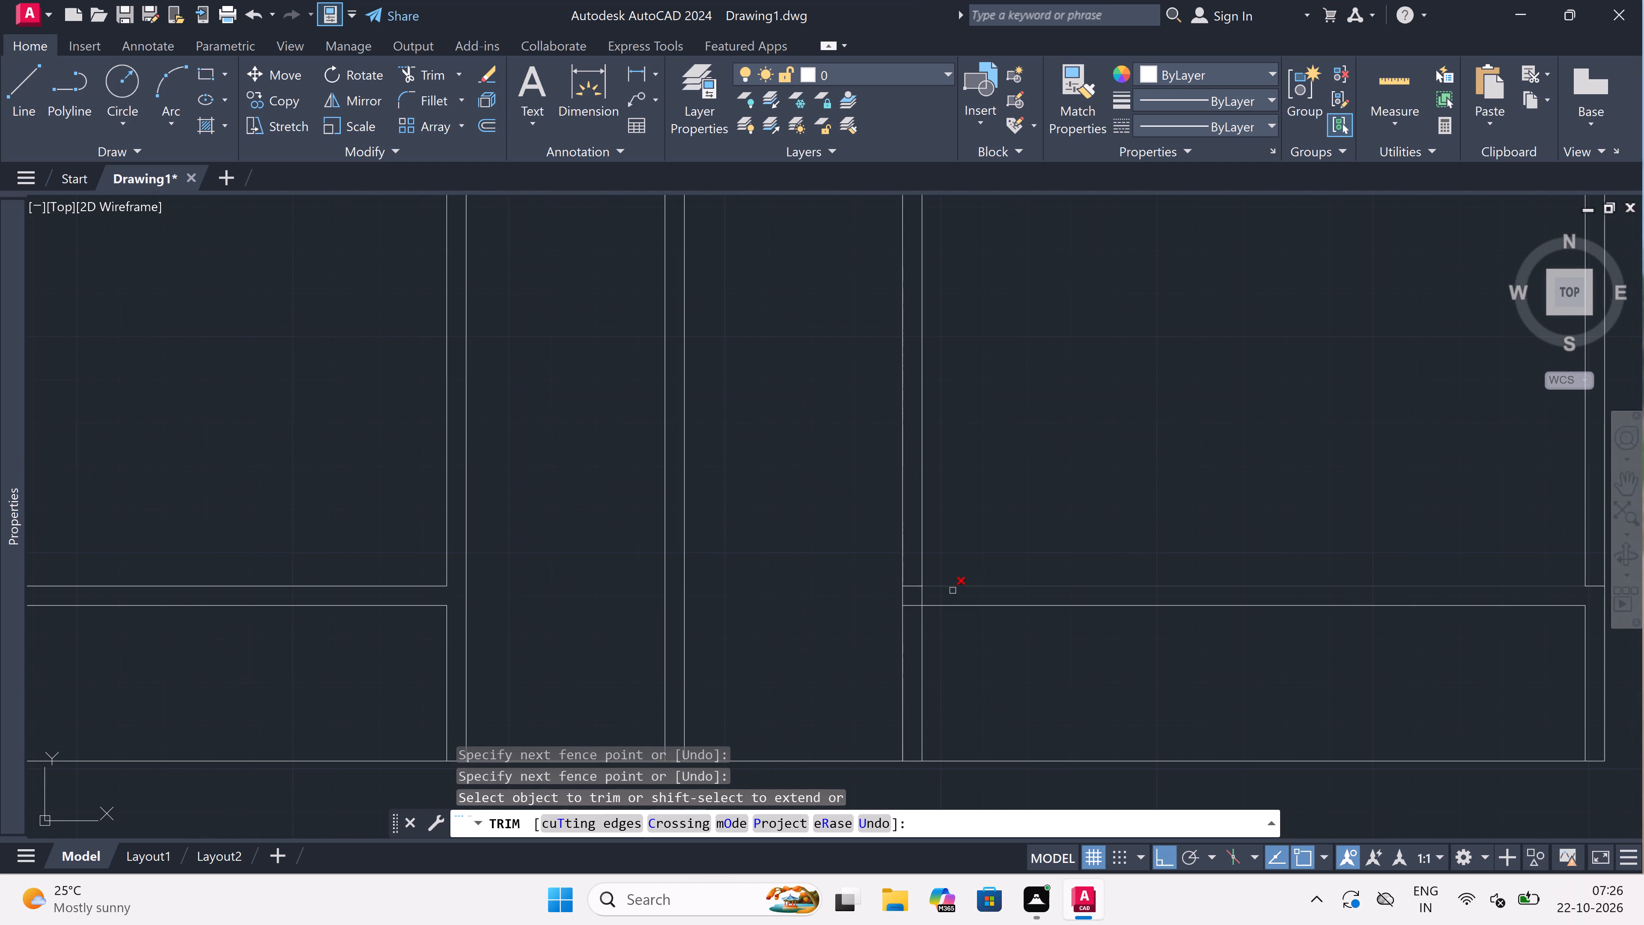
{"action": "scroll", "coordinate": [910, 597], "scroll_direction": "up", "scroll_amount": 3}
{"action": "left_click", "coordinate": [907, 472]}
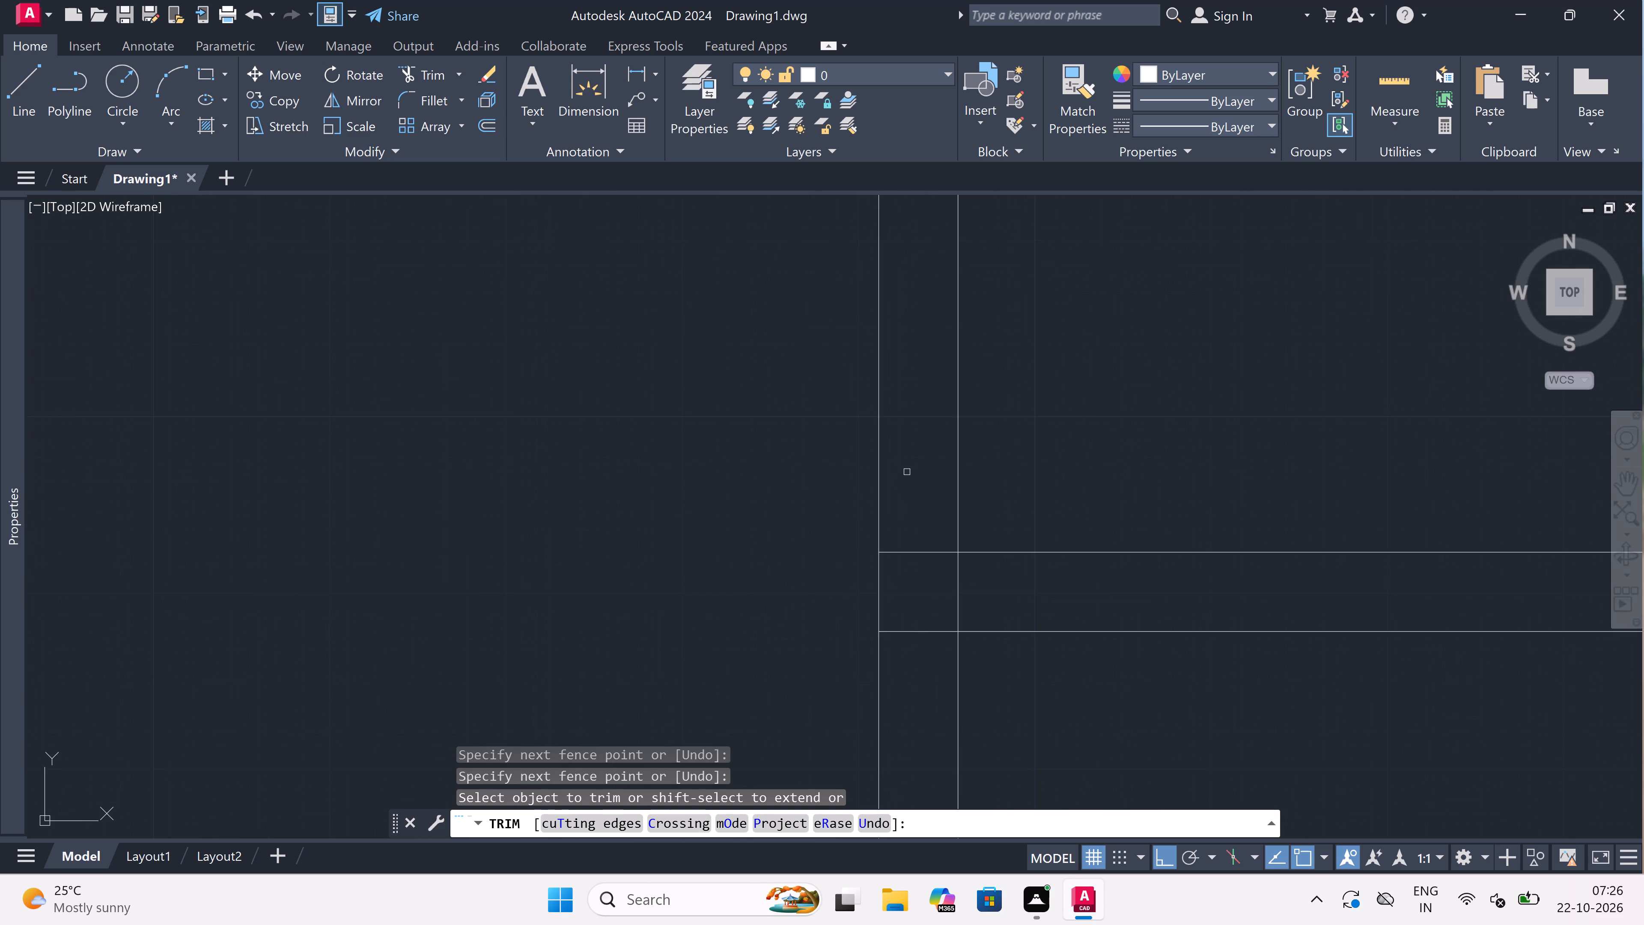
{"action": "left_click", "coordinate": [922, 671]}
{"action": "left_click", "coordinate": [924, 611]}
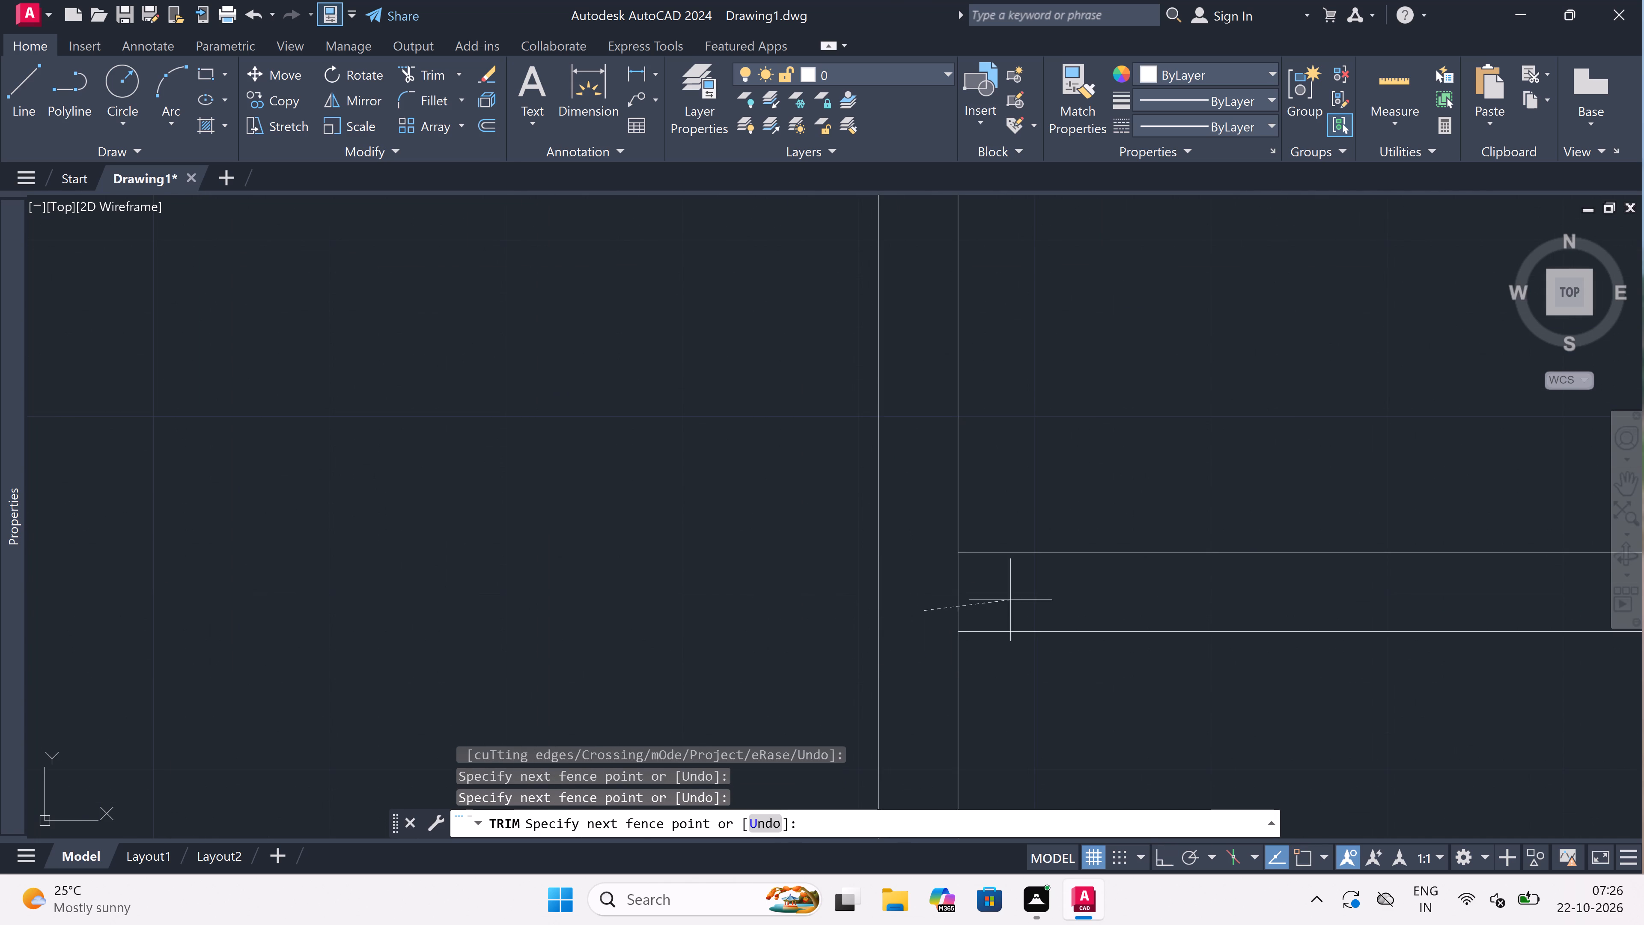
{"action": "left_click", "coordinate": [1031, 594]}
Trim the lowest horizontal wall's upper line where it runs into the right outer wall, and finish trimming.
{"action": "scroll", "coordinate": [839, 605], "scroll_direction": "down", "scroll_amount": 5}
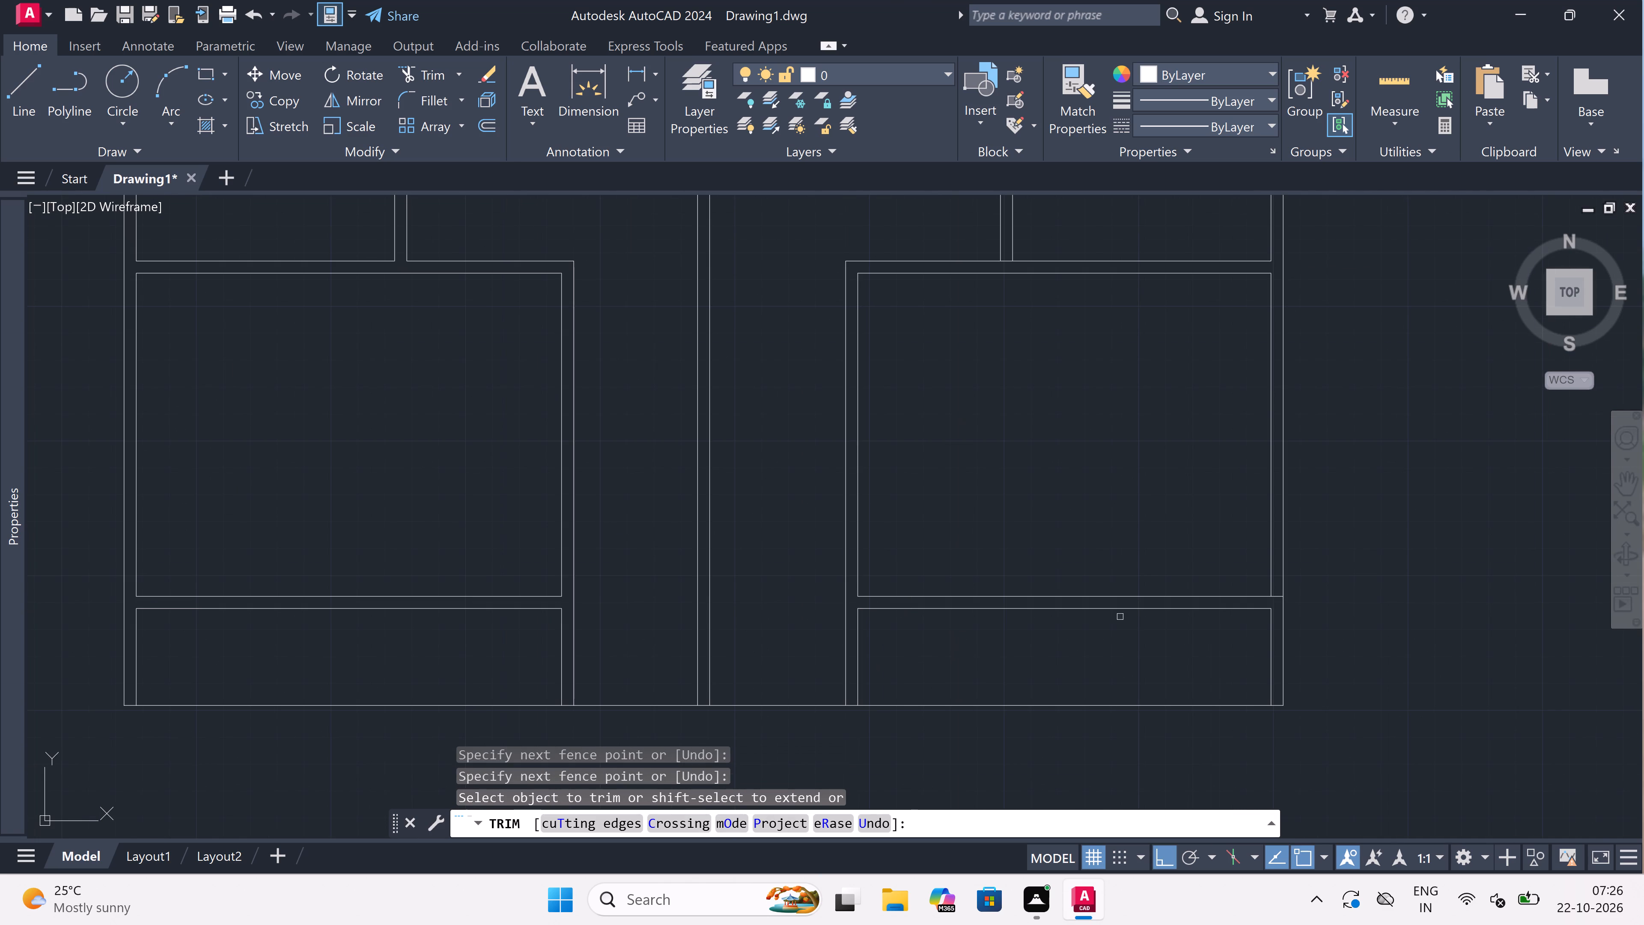
{"action": "scroll", "coordinate": [1291, 598], "scroll_direction": "up", "scroll_amount": 3}
{"action": "scroll", "coordinate": [1245, 602], "scroll_direction": "up", "scroll_amount": 1}
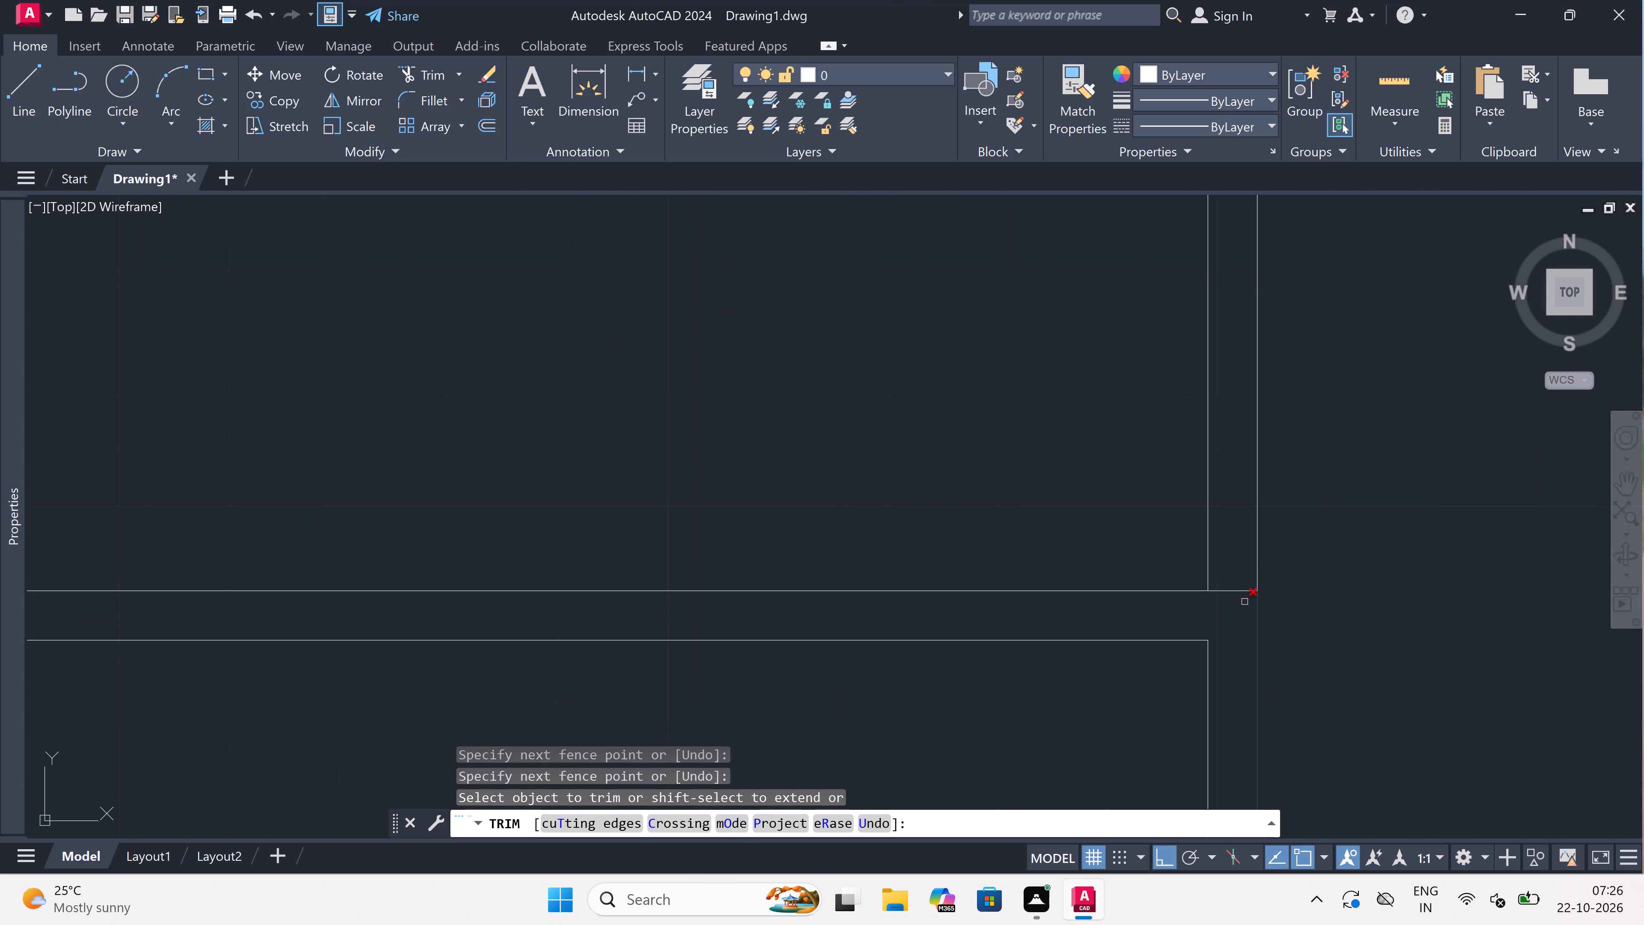
{"action": "left_click", "coordinate": [1218, 610]}
{"action": "left_click", "coordinate": [1215, 541]}
{"action": "scroll", "coordinate": [1215, 540], "scroll_direction": "down", "scroll_amount": 9}
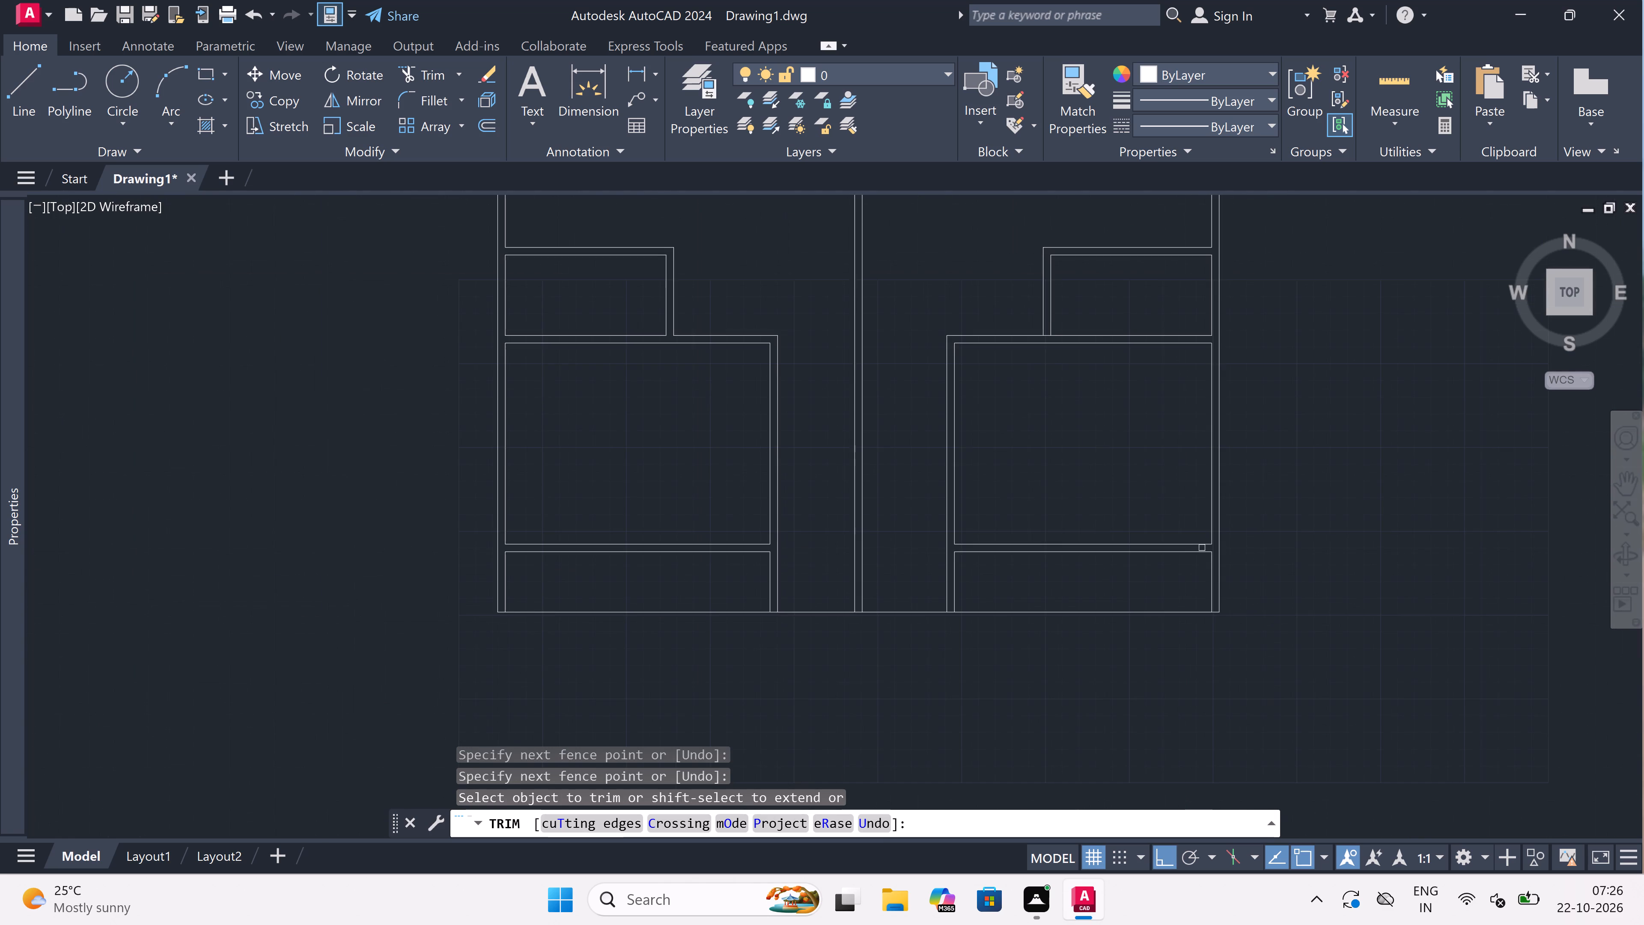
{"action": "scroll", "coordinate": [970, 483], "scroll_direction": "down", "scroll_amount": 2}
{"action": "scroll", "coordinate": [1032, 463], "scroll_direction": "up", "scroll_amount": 3}
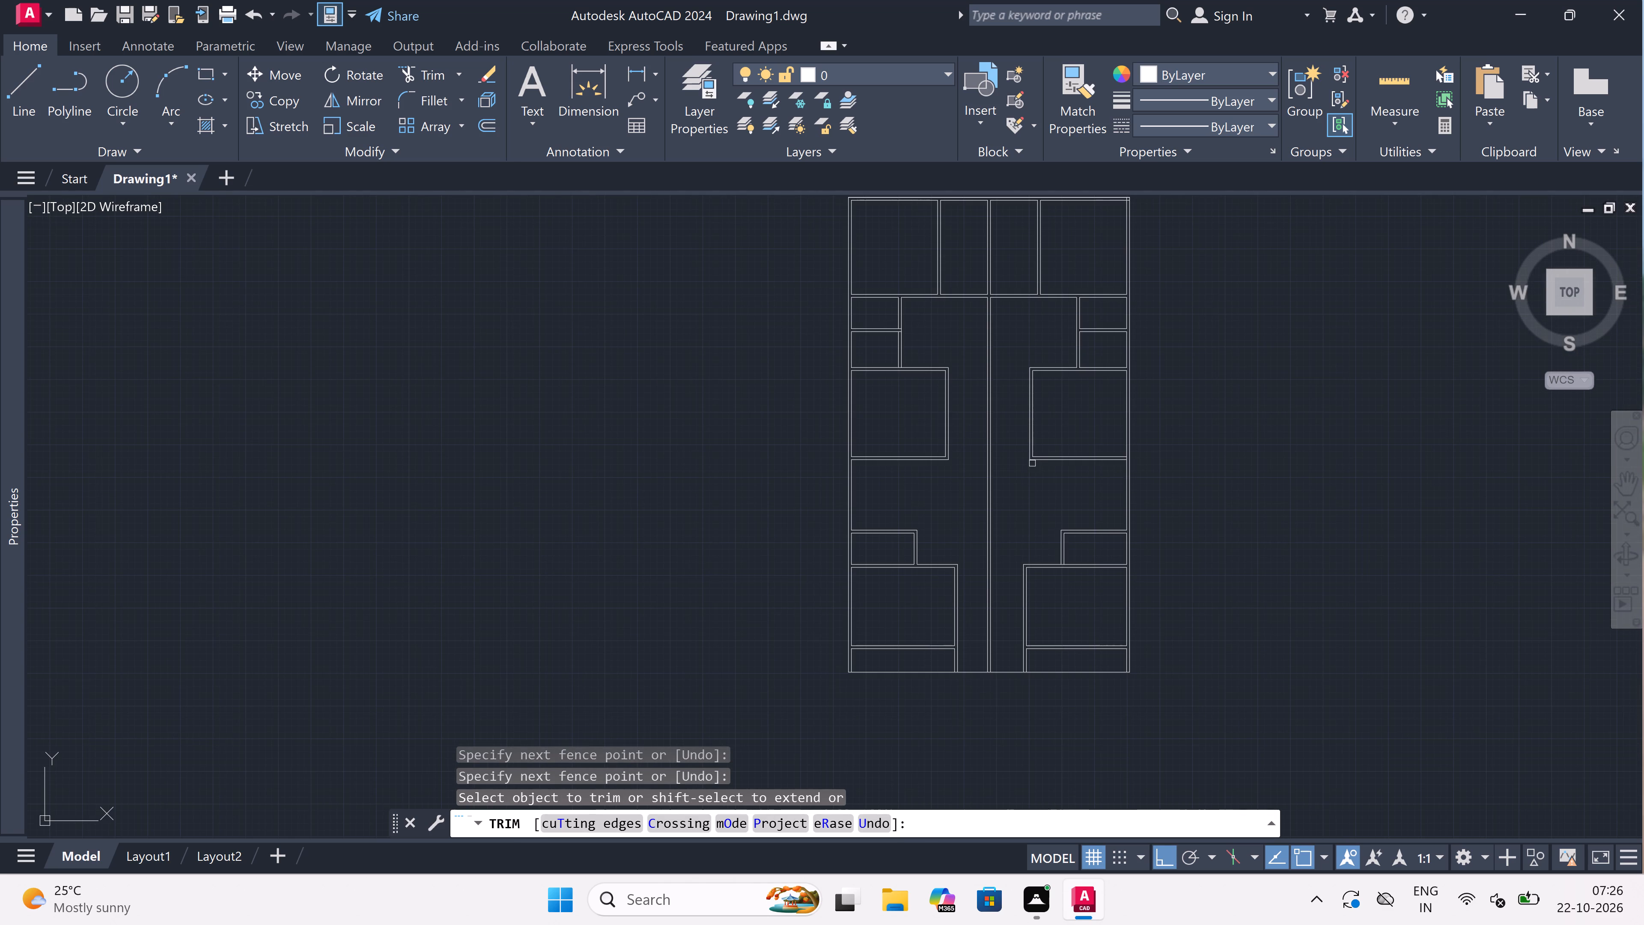
{"action": "key", "text": "Escape"}
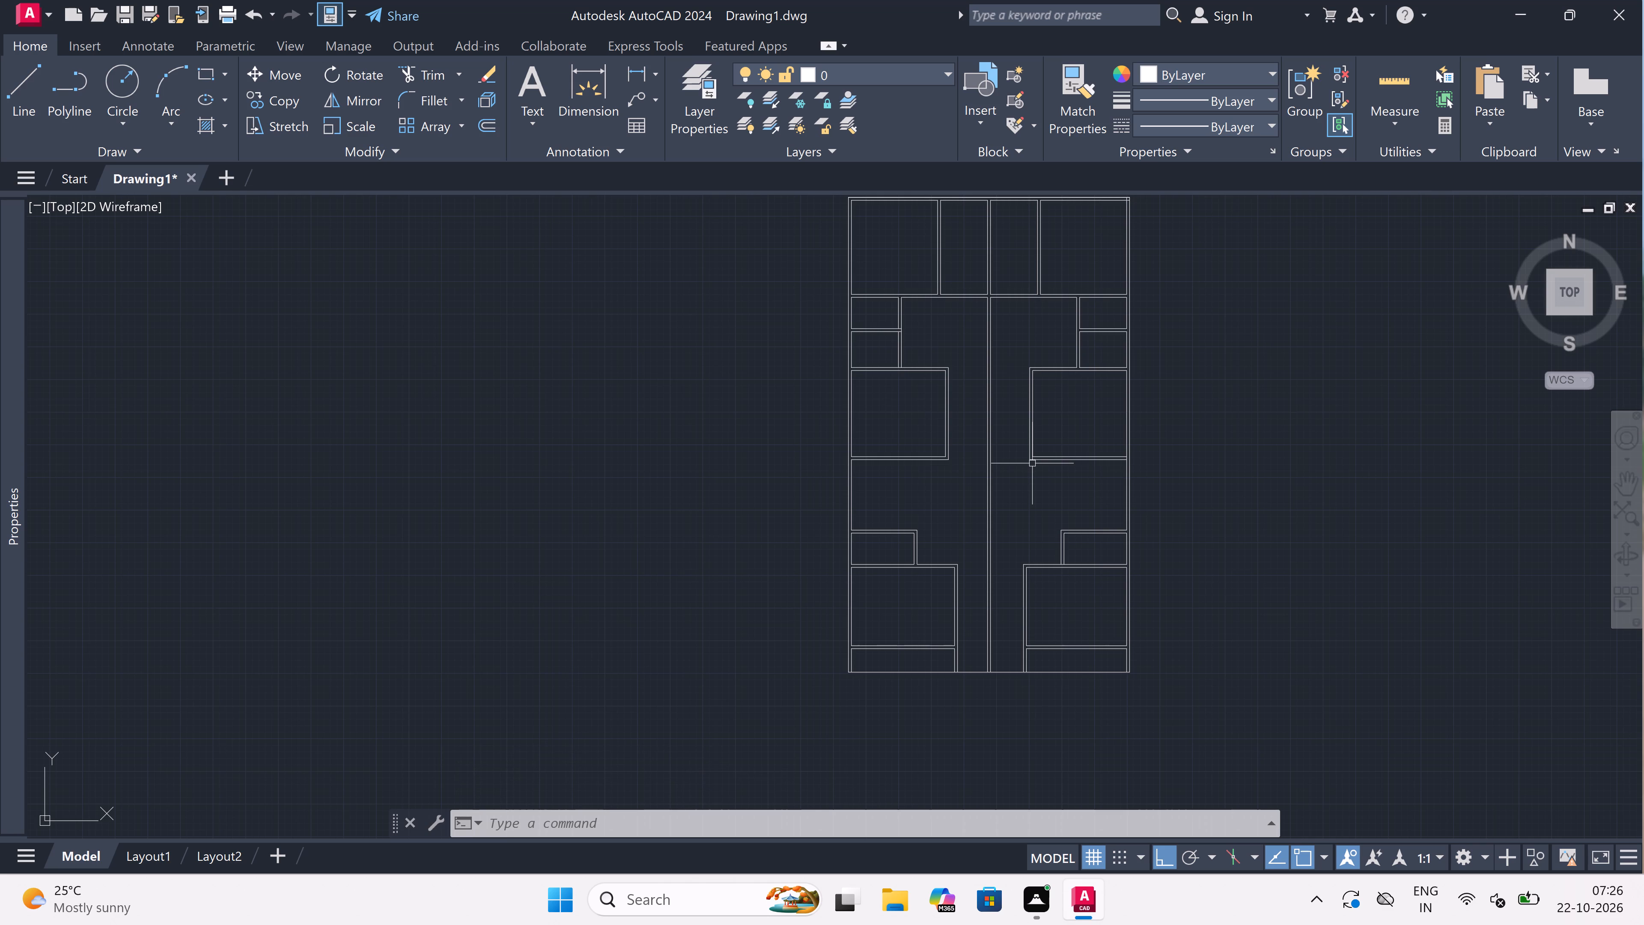
Draw a horizontal line joining the upper inner corners of the two lower small rooms across the central wall.
{"action": "scroll", "coordinate": [1000, 597], "scroll_direction": "up", "scroll_amount": 2}
{"action": "scroll", "coordinate": [1010, 306], "scroll_direction": "up", "scroll_amount": 2}
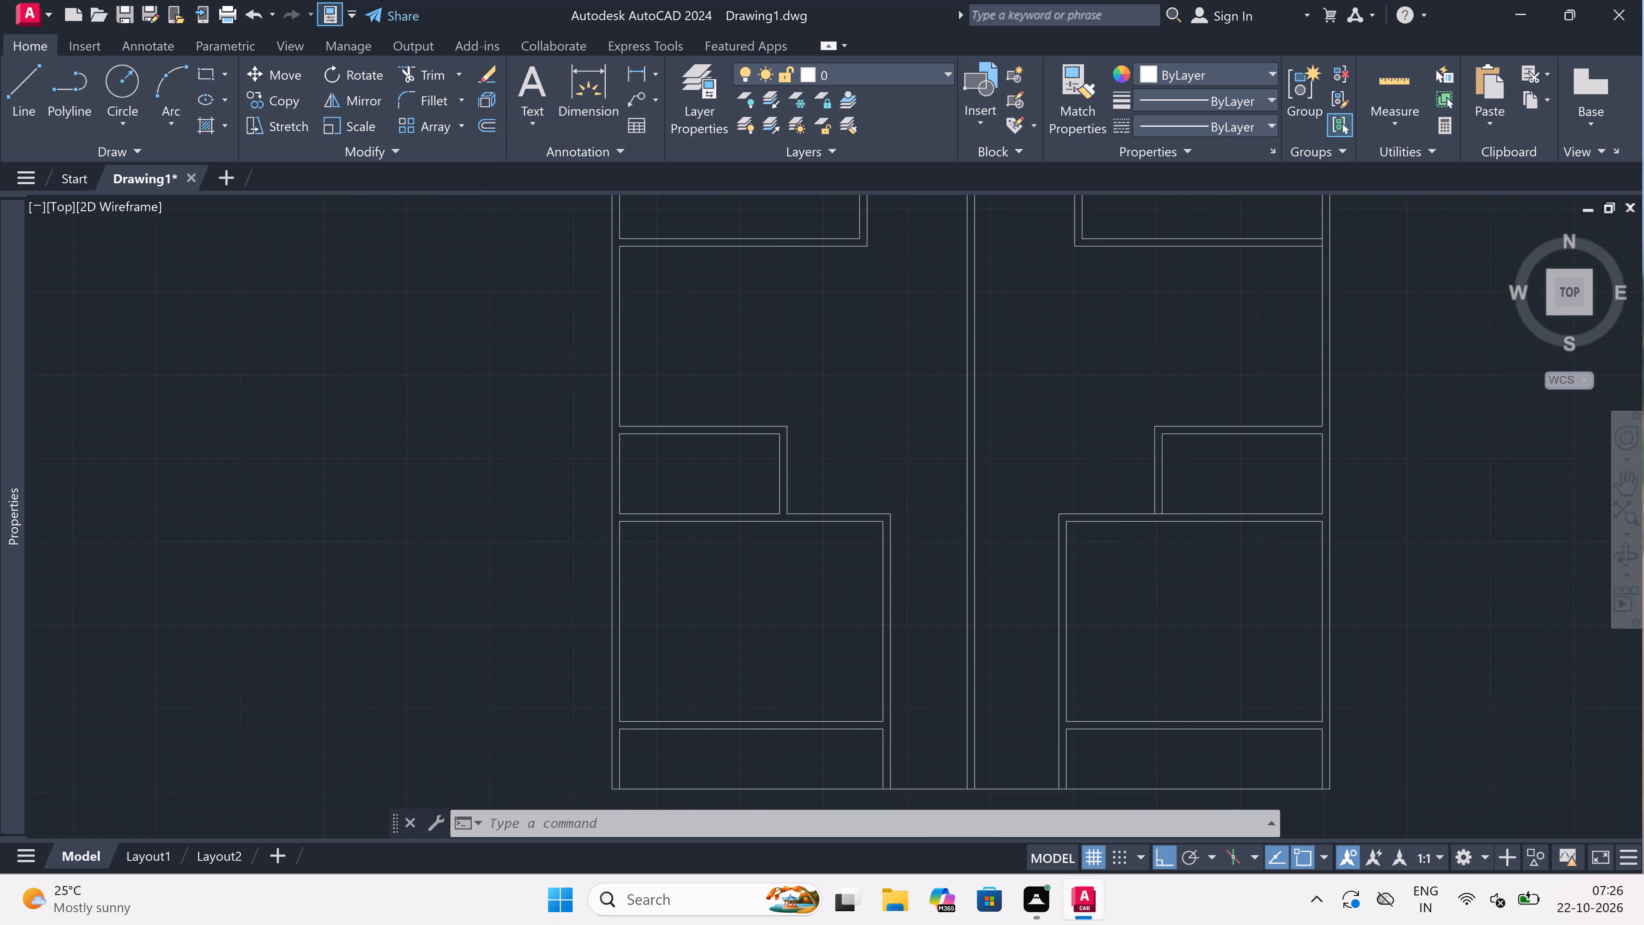
{"action": "scroll", "coordinate": [961, 379], "scroll_direction": "down", "scroll_amount": 1}
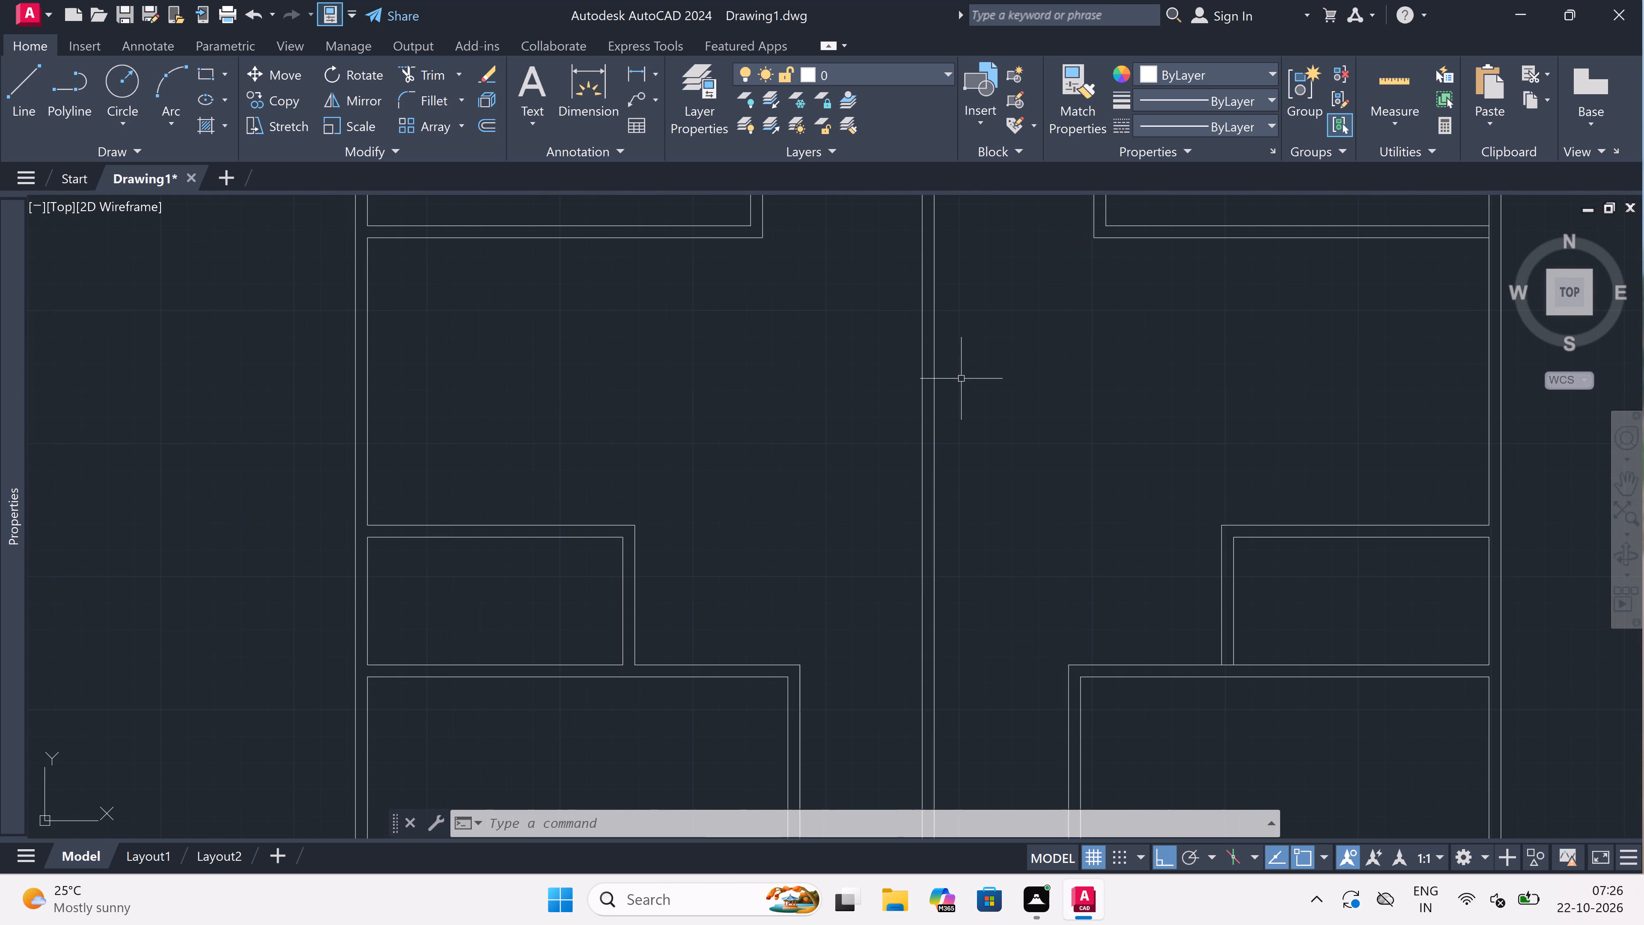
{"action": "type", "text": "l"}
{"action": "key", "text": "space"}
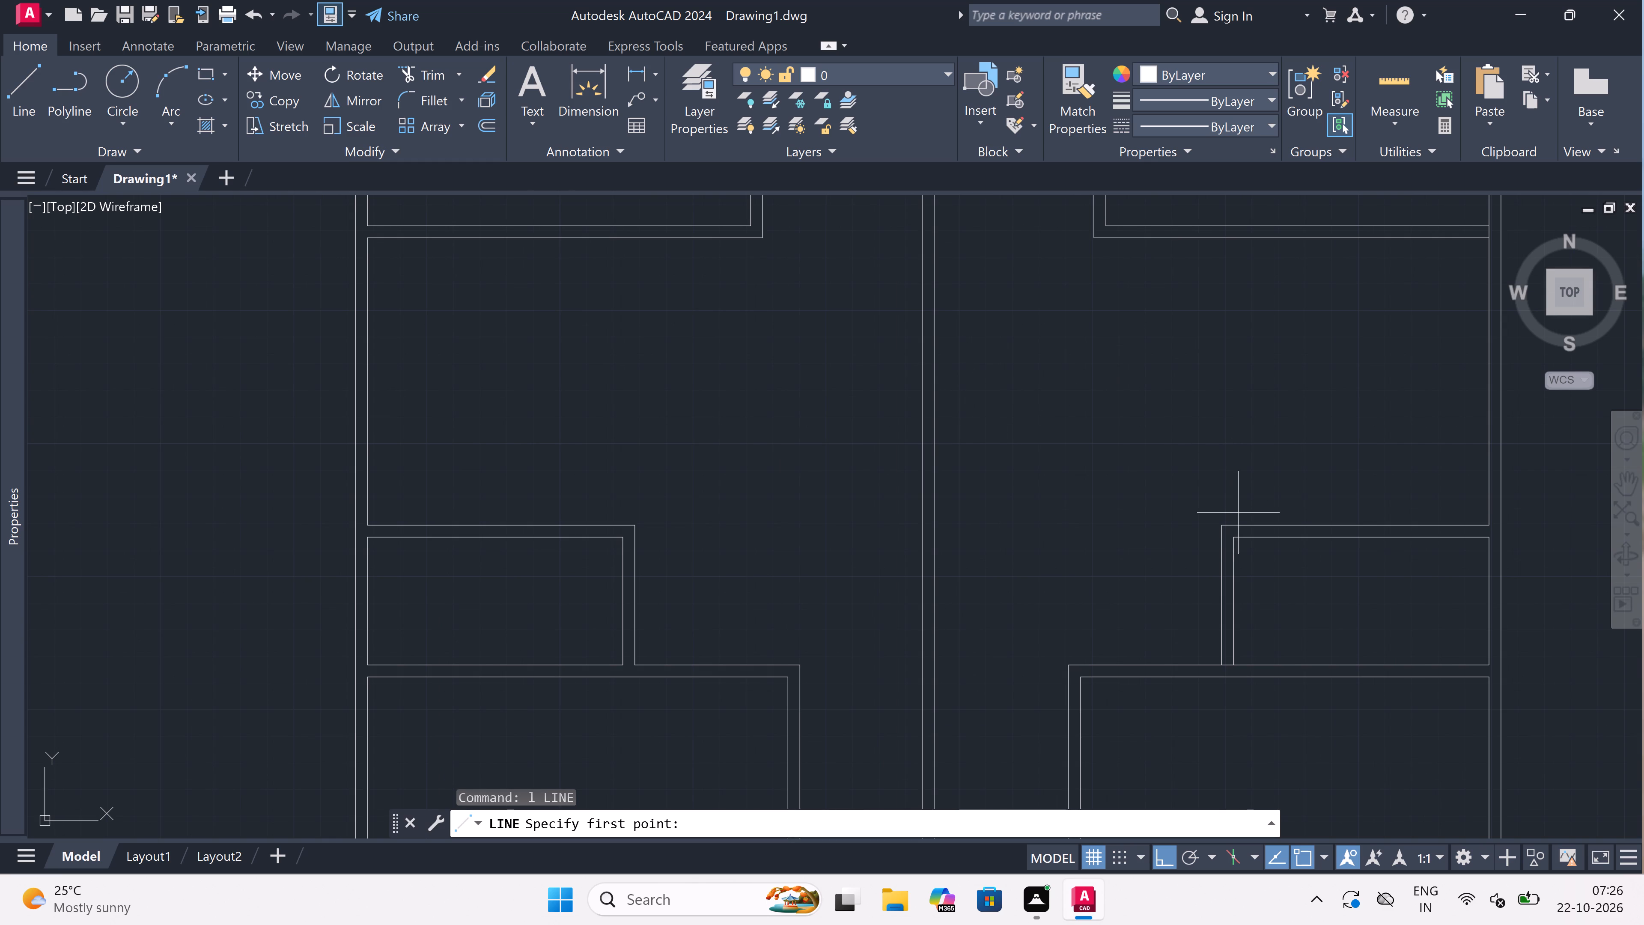
{"action": "left_click_drag", "start_coordinate": [1223, 526], "coordinate": [1227, 536]}
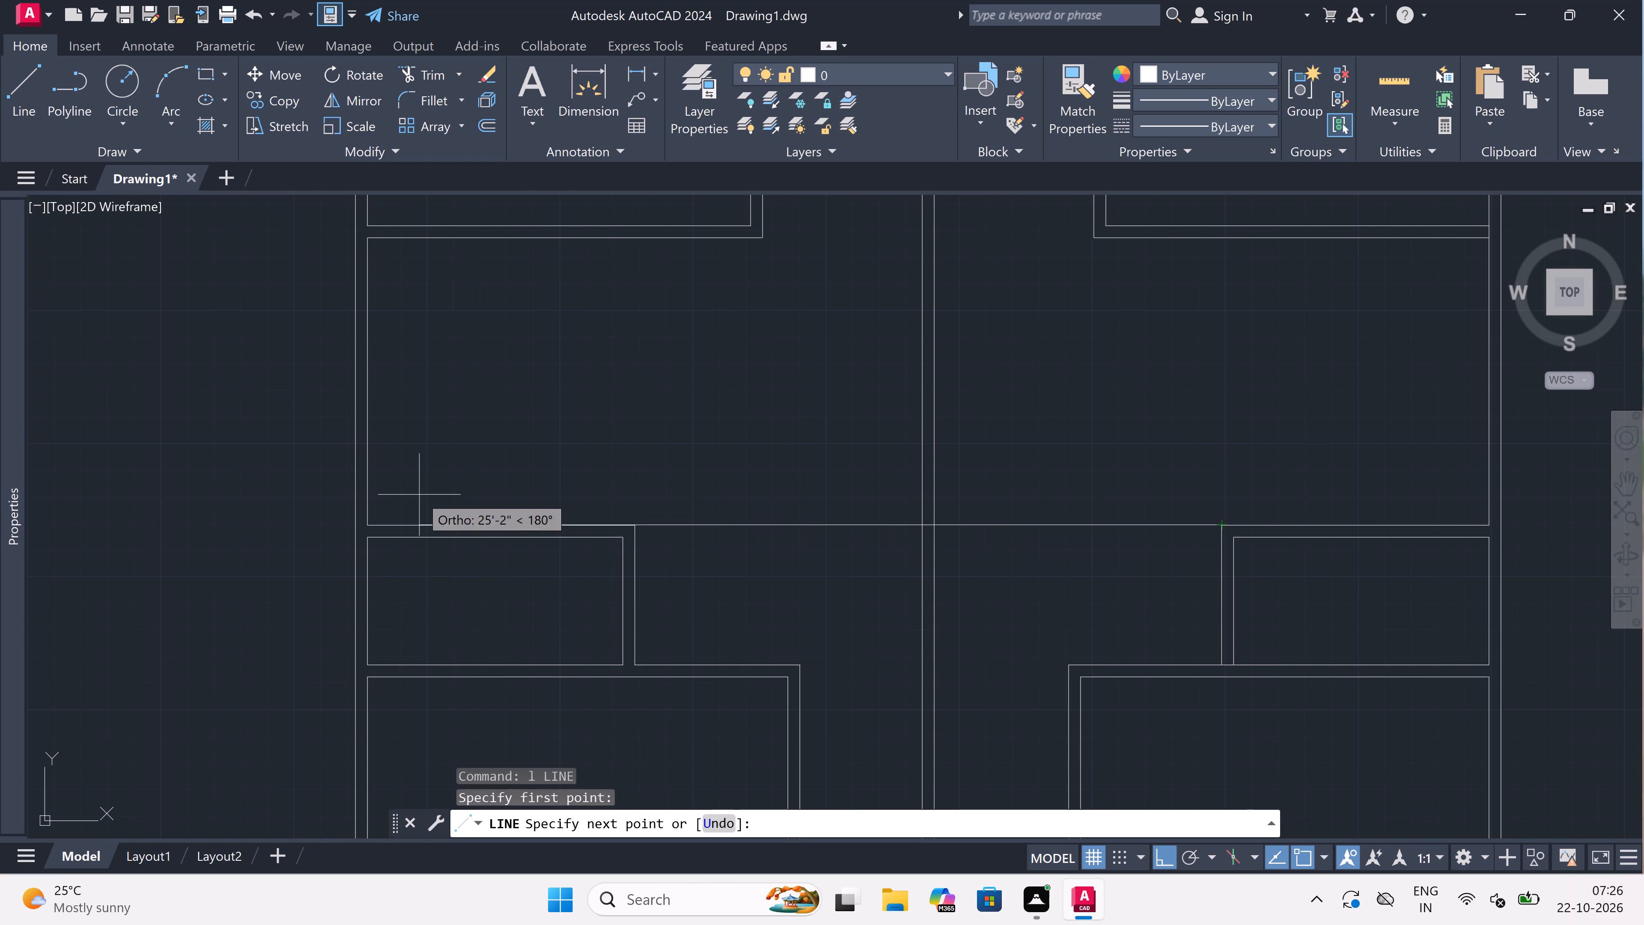
{"action": "left_click", "coordinate": [631, 519]}
{"action": "key", "text": "Escape"}
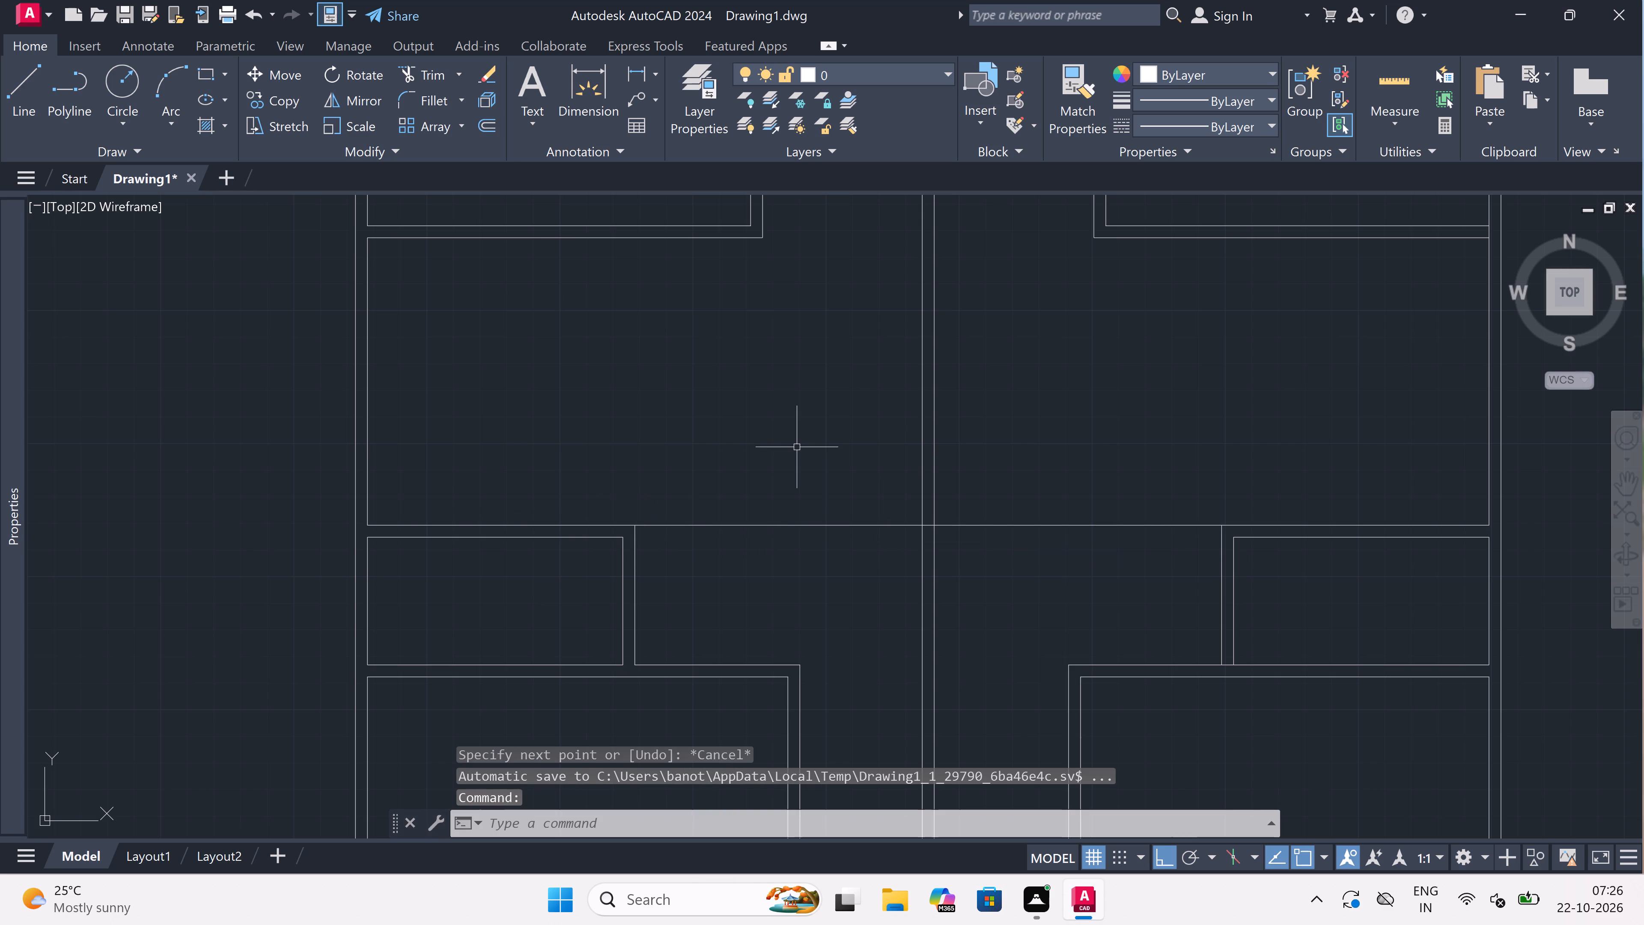
Extend the left passage wall's two lines up to the new horizontal line.
{"action": "key", "text": "e"}
{"action": "key", "text": "x"}
{"action": "key", "text": "space"}
{"action": "scroll", "coordinate": [801, 449], "scroll_direction": "down", "scroll_amount": 3}
{"action": "scroll", "coordinate": [808, 493], "scroll_direction": "up", "scroll_amount": 2}
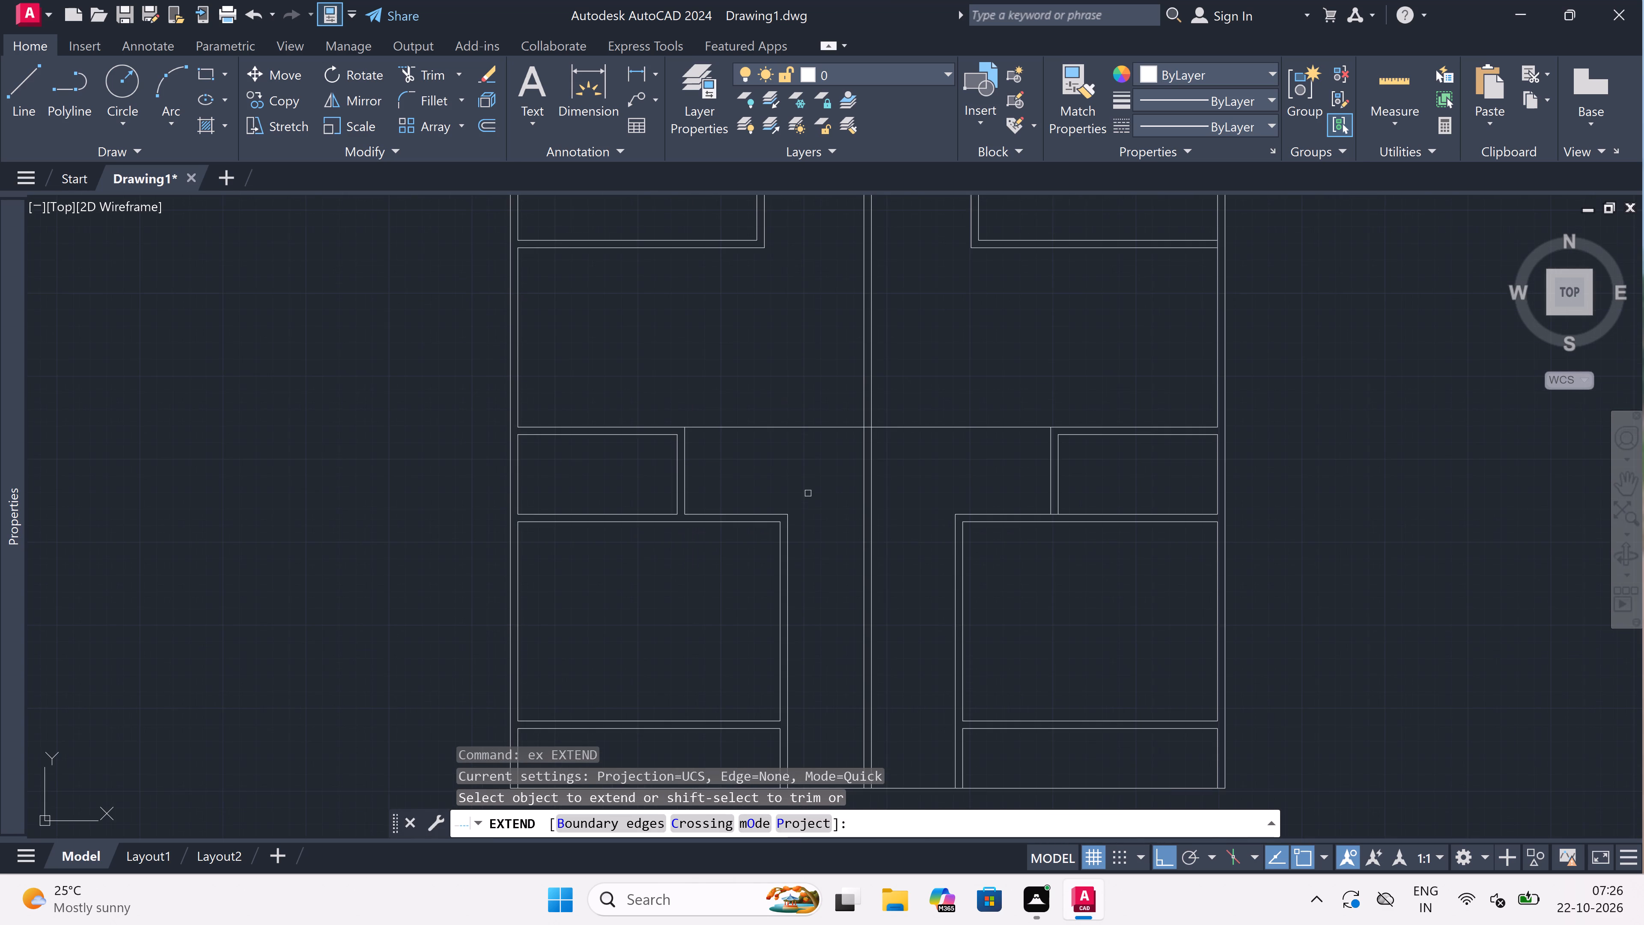
{"action": "left_click", "coordinate": [757, 575]}
{"action": "left_click", "coordinate": [814, 507]}
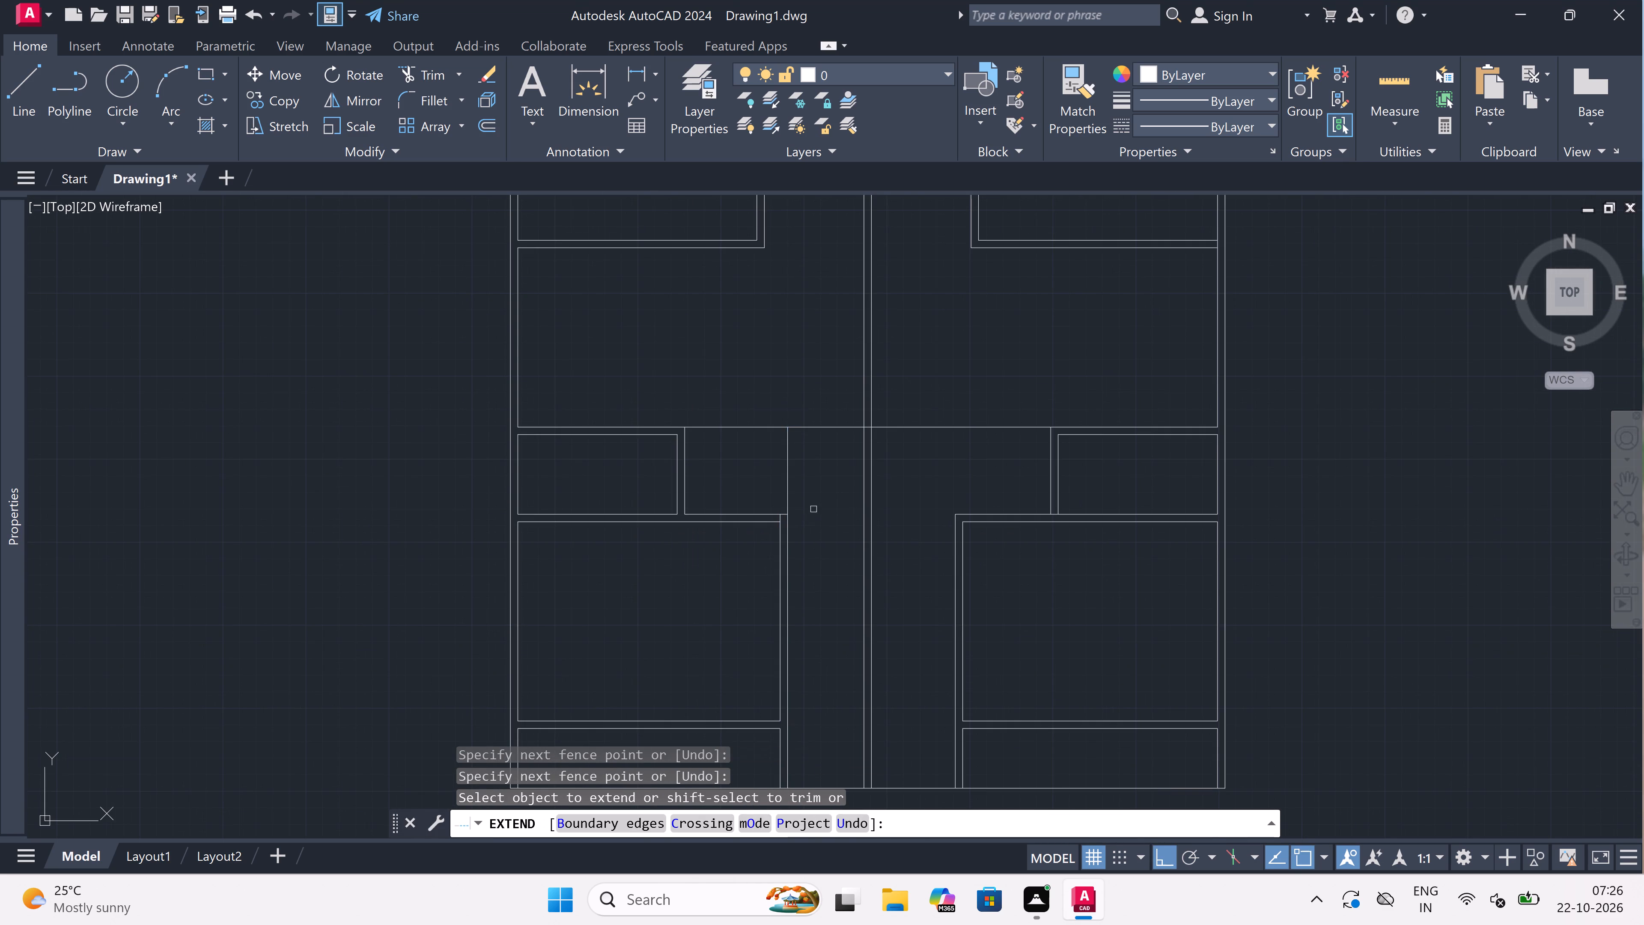
{"action": "left_click_drag", "start_coordinate": [720, 583], "coordinate": [730, 573]}
{"action": "left_click_drag", "start_coordinate": [840, 482], "coordinate": [837, 491]}
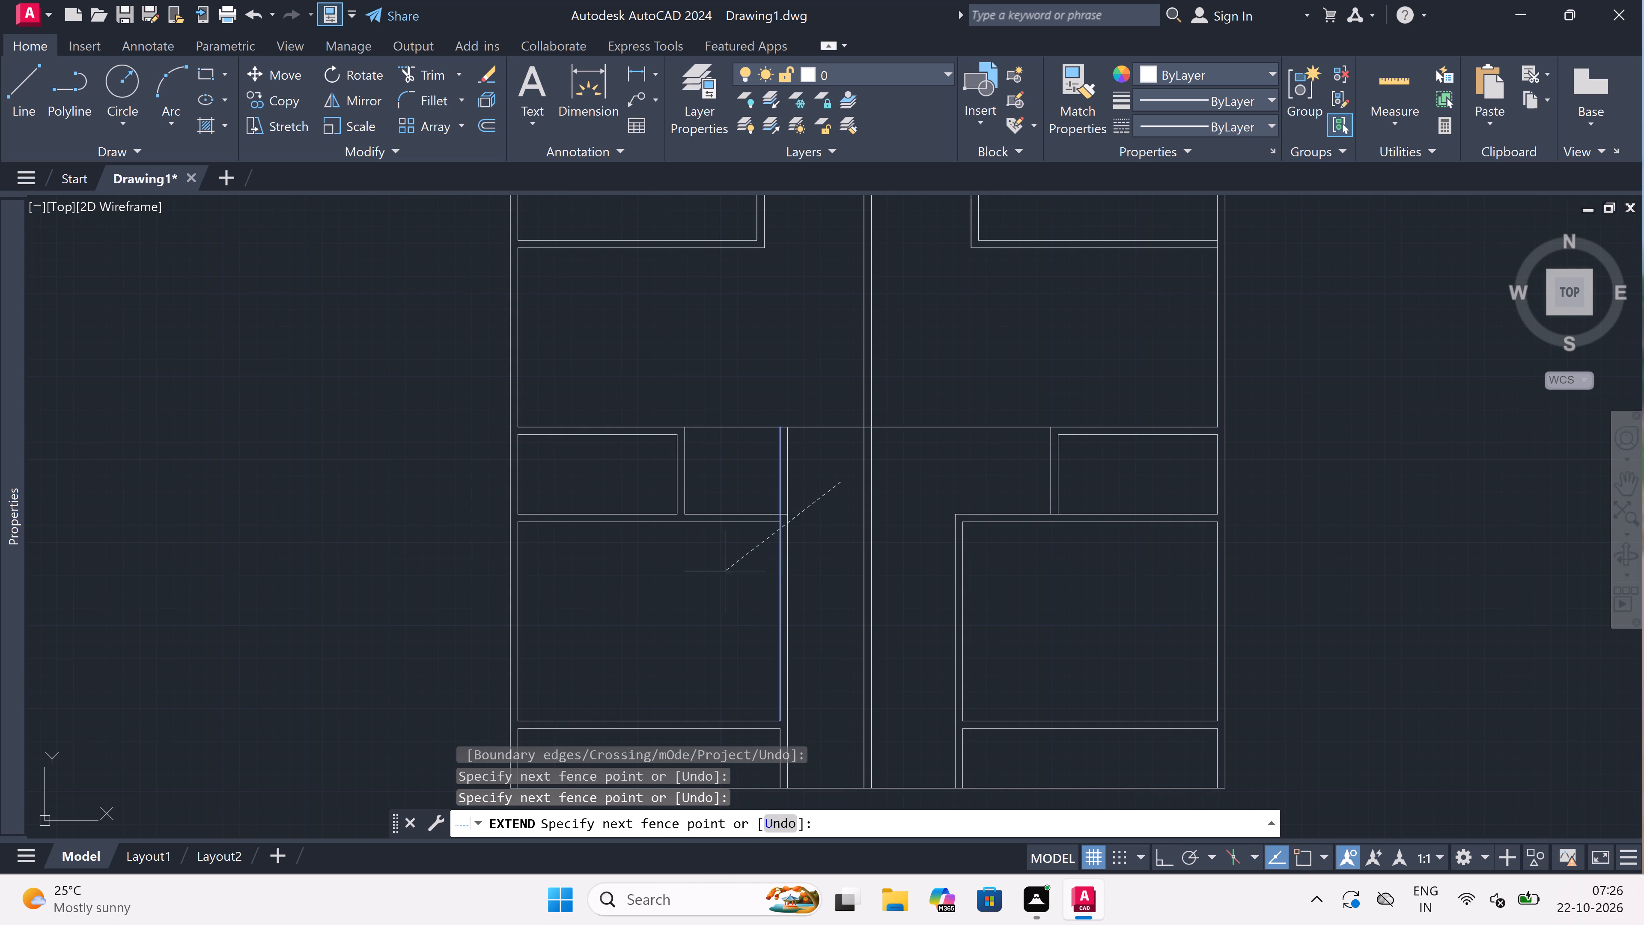
{"action": "left_click", "coordinate": [718, 579]}
Extend the right passage wall's two lines up to the new horizontal line.
{"action": "left_click", "coordinate": [997, 572]}
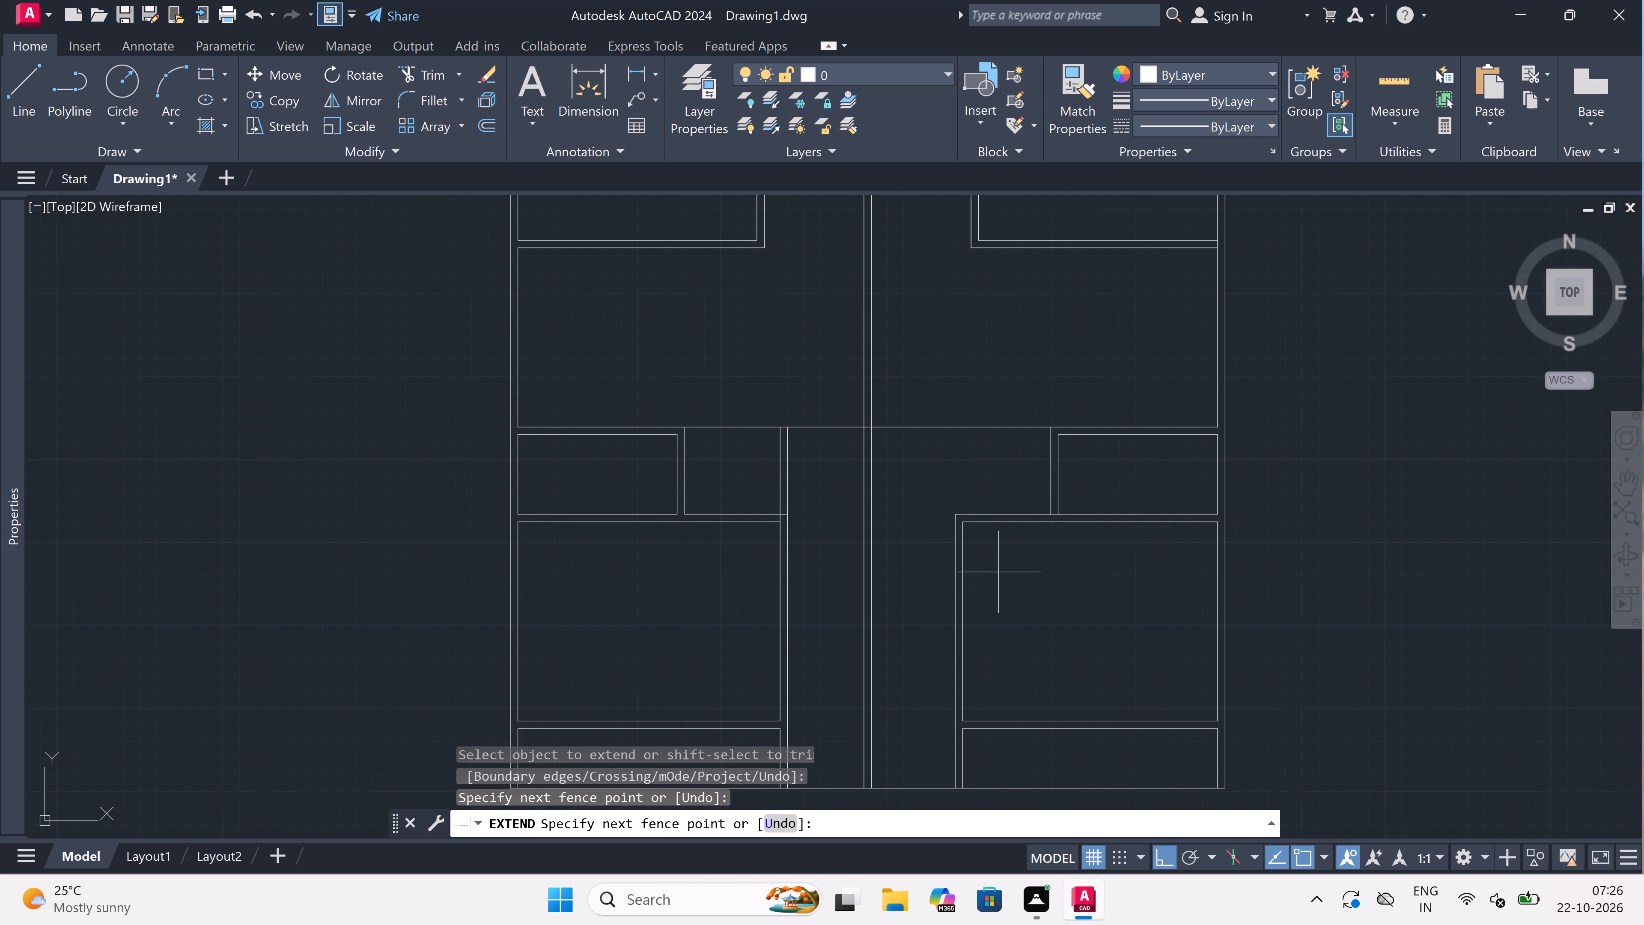
{"action": "left_click", "coordinate": [911, 527]}
{"action": "left_click", "coordinate": [928, 549]}
{"action": "left_click", "coordinate": [1078, 576]}
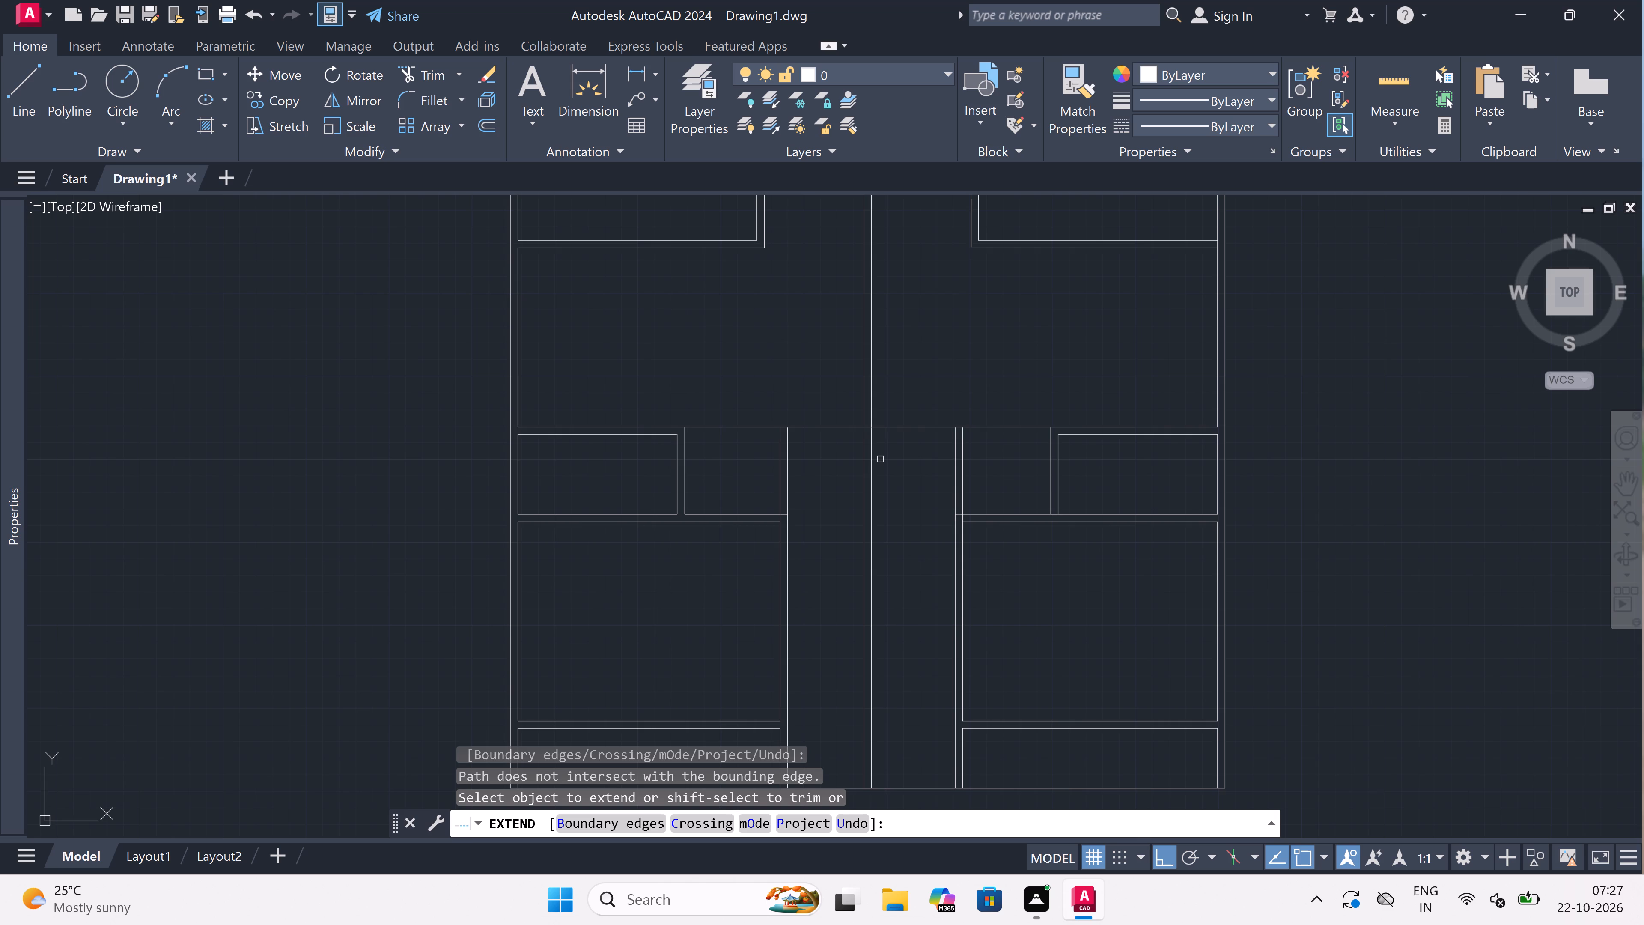
{"action": "scroll", "coordinate": [880, 459], "scroll_direction": "down", "scroll_amount": 1}
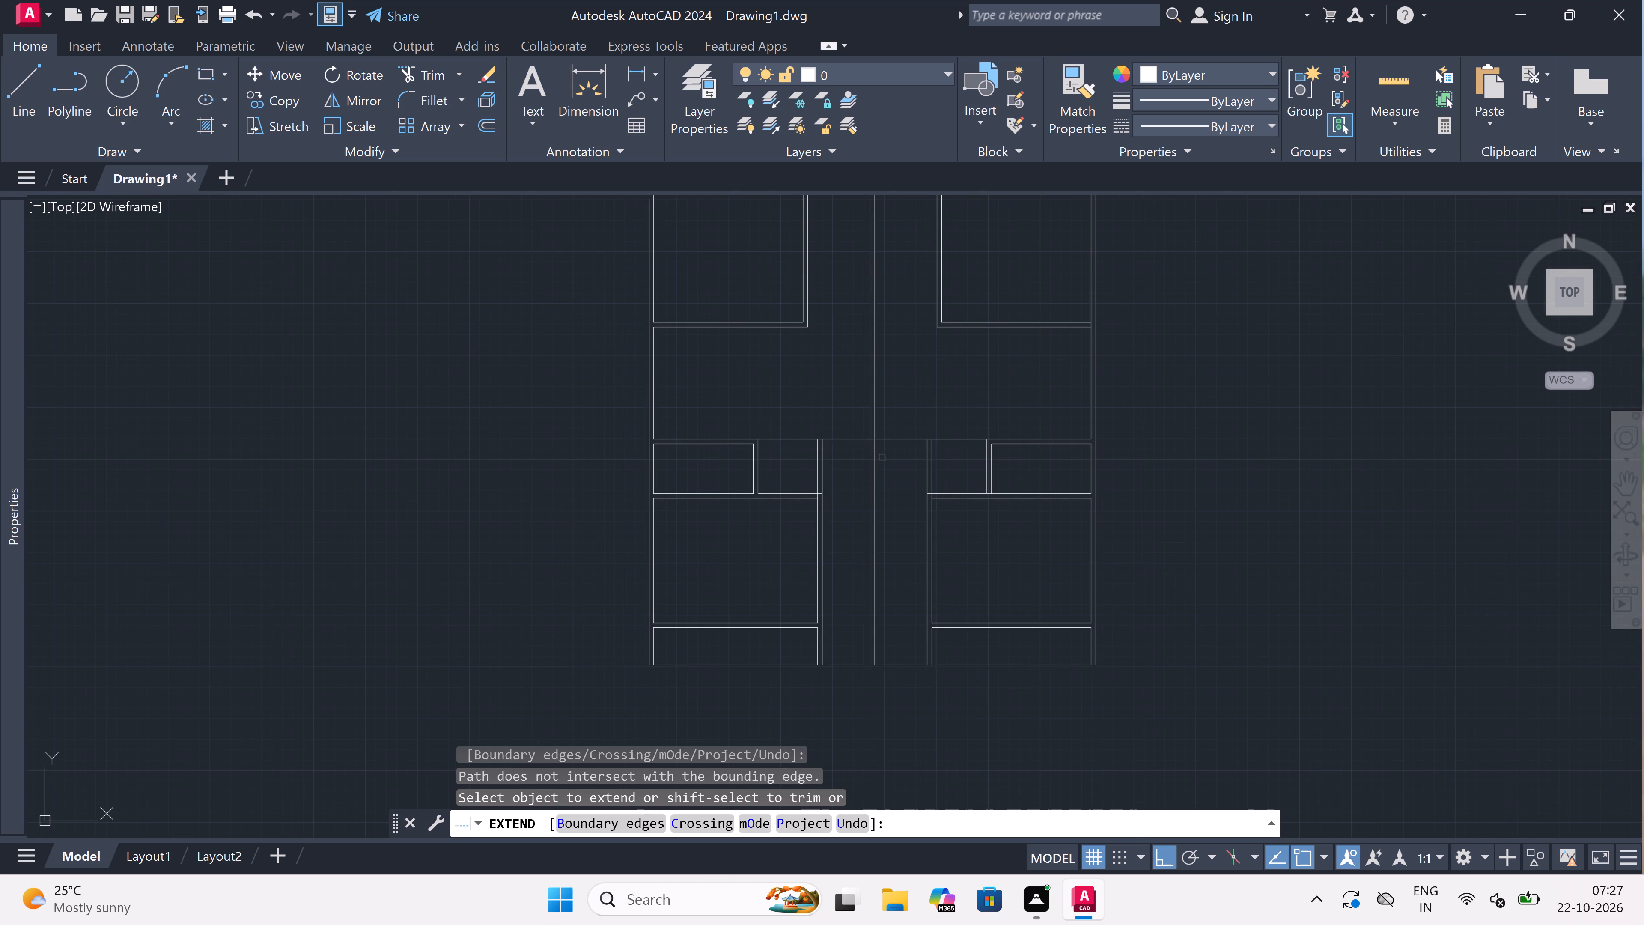
{"action": "key", "text": "Escape"}
Trim the new horizontal line between each small room and its neighbouring passage wall on both sides.
{"action": "scroll", "coordinate": [836, 437], "scroll_direction": "up", "scroll_amount": 2}
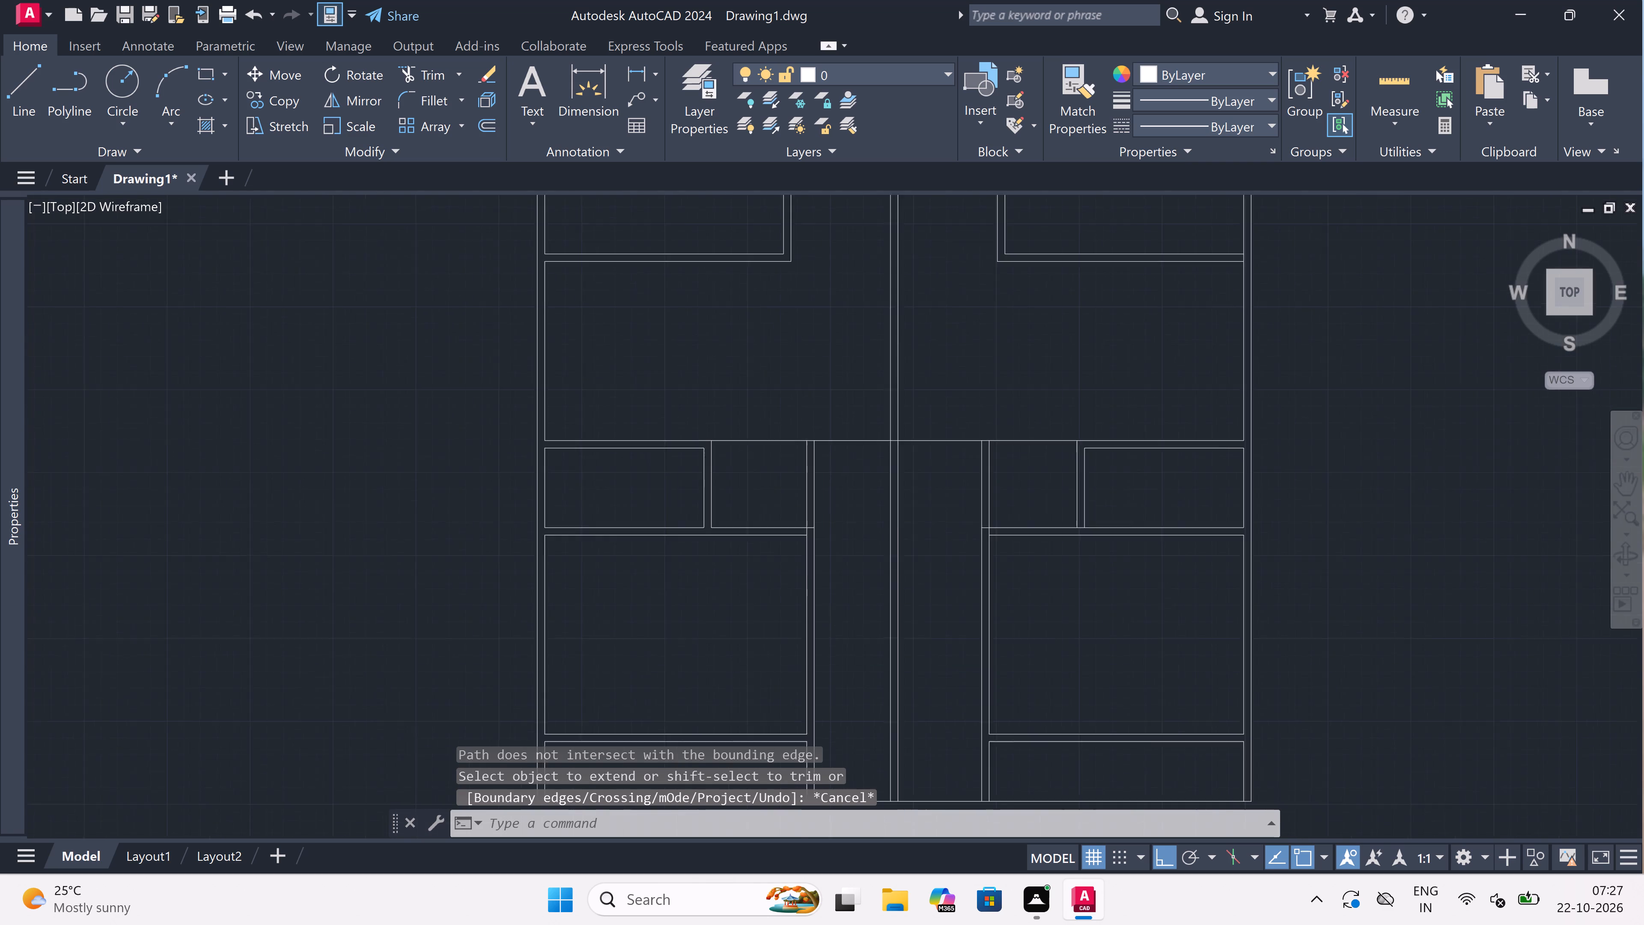
{"action": "type", "text": "tr"}
{"action": "key", "text": "space"}
{"action": "left_click", "coordinate": [726, 445]}
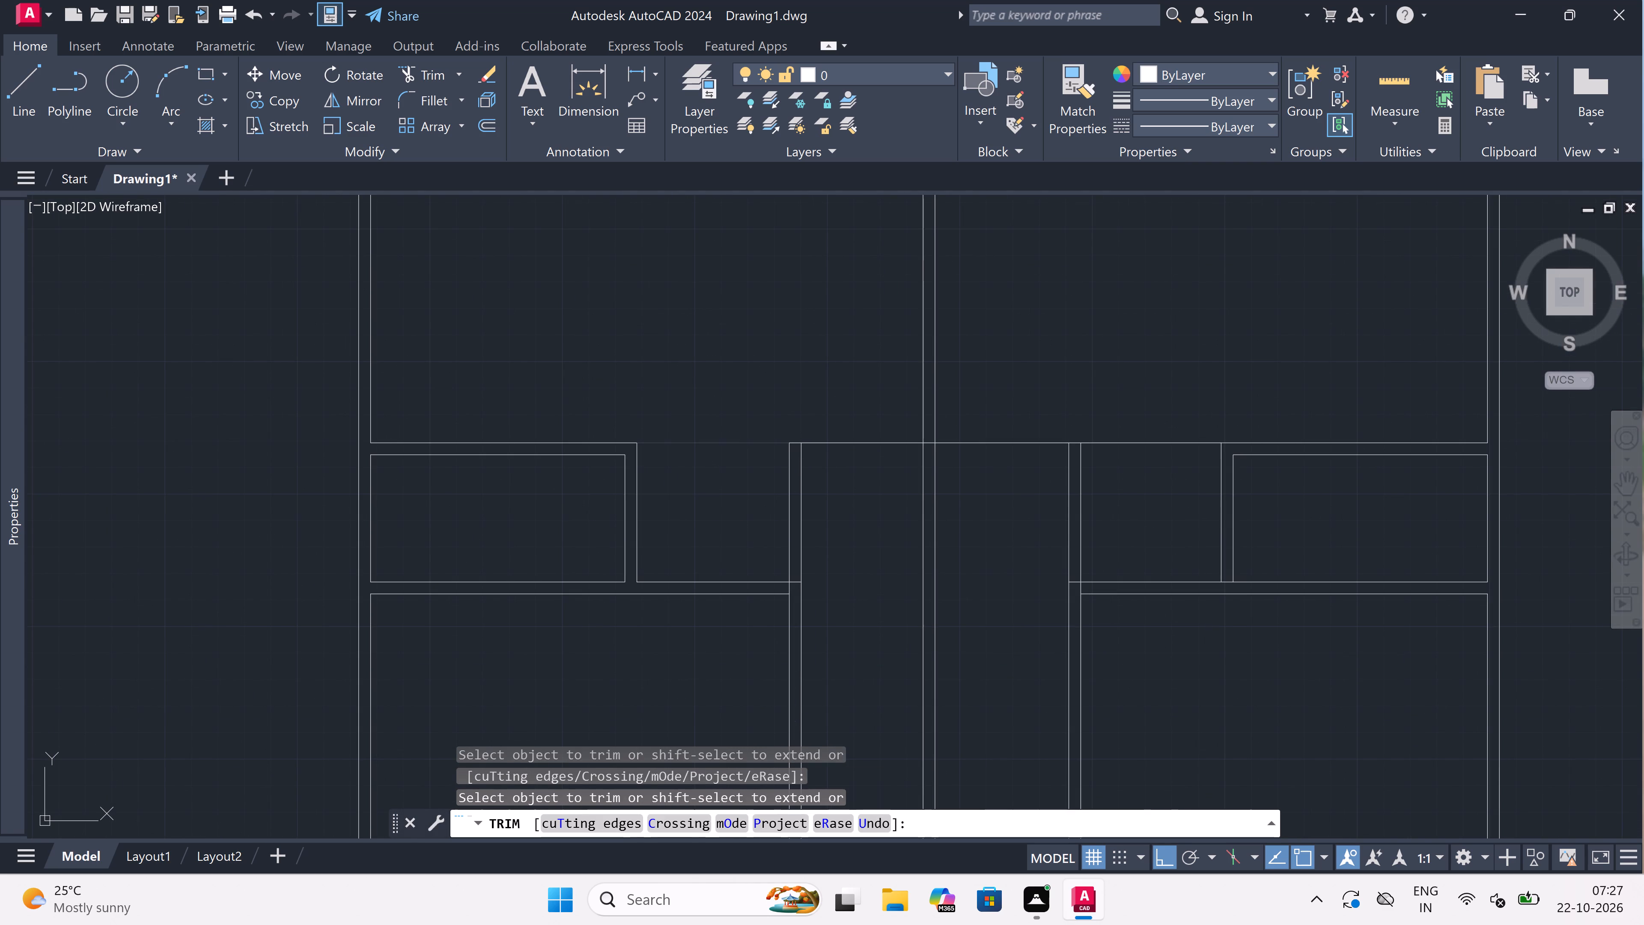
{"action": "left_click", "coordinate": [1125, 493]}
{"action": "double_click", "coordinate": [1130, 412]}
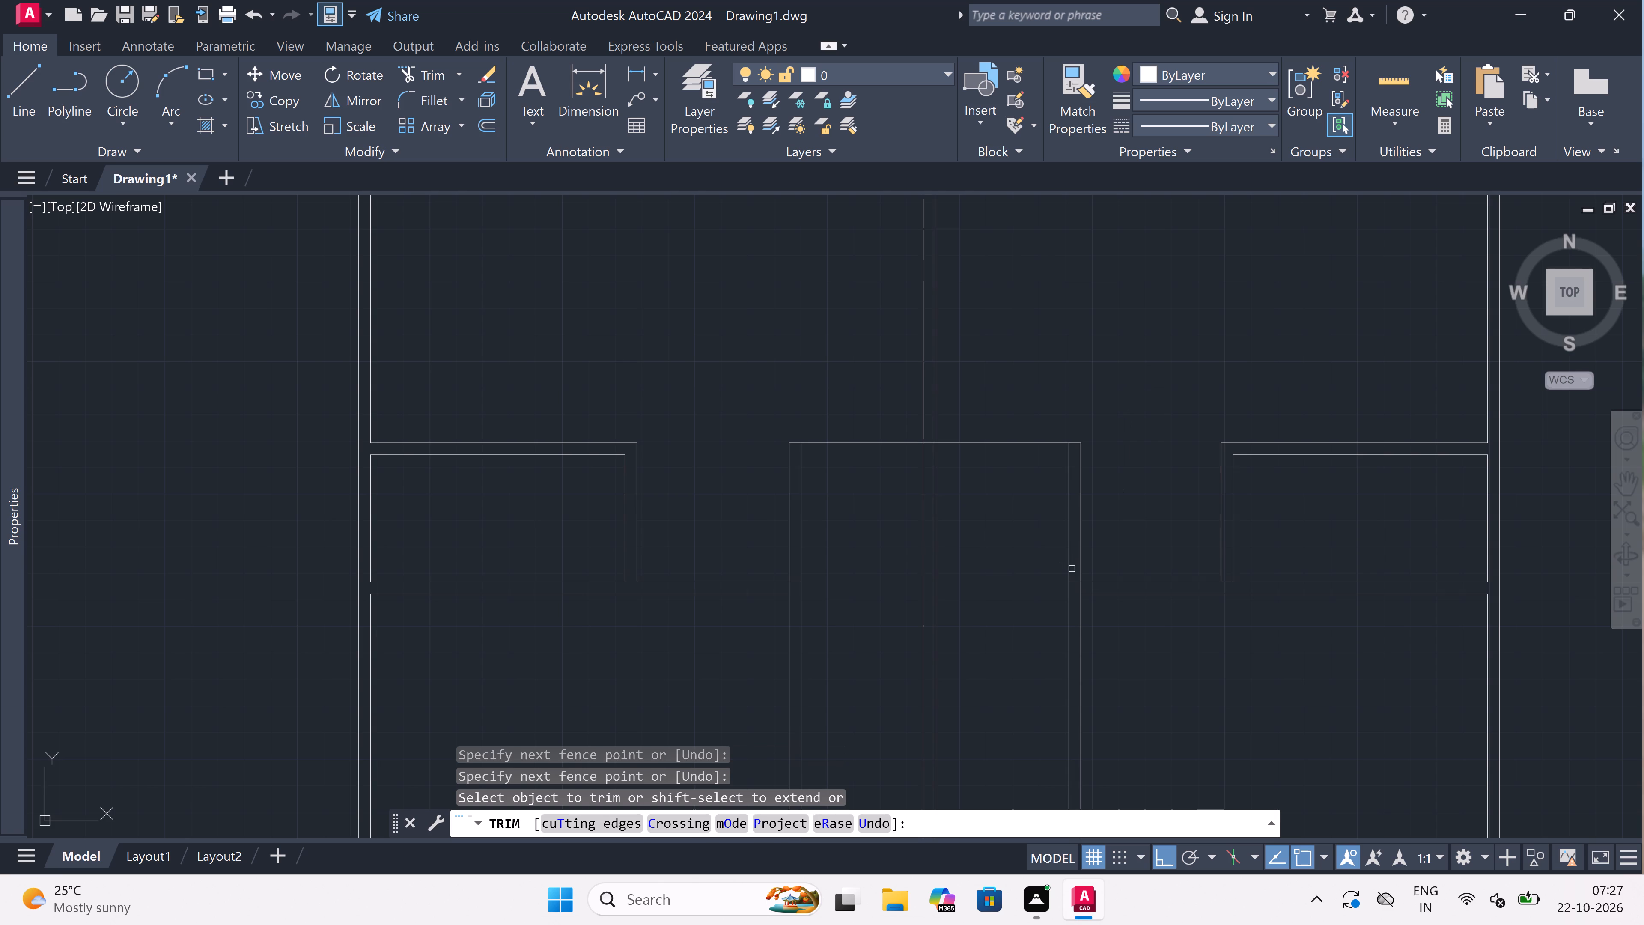
Trim the overlaps where the bottom right room's top wall meets the right passage wall, leaving an open junction.
{"action": "scroll", "coordinate": [1097, 593], "scroll_direction": "up", "scroll_amount": 4}
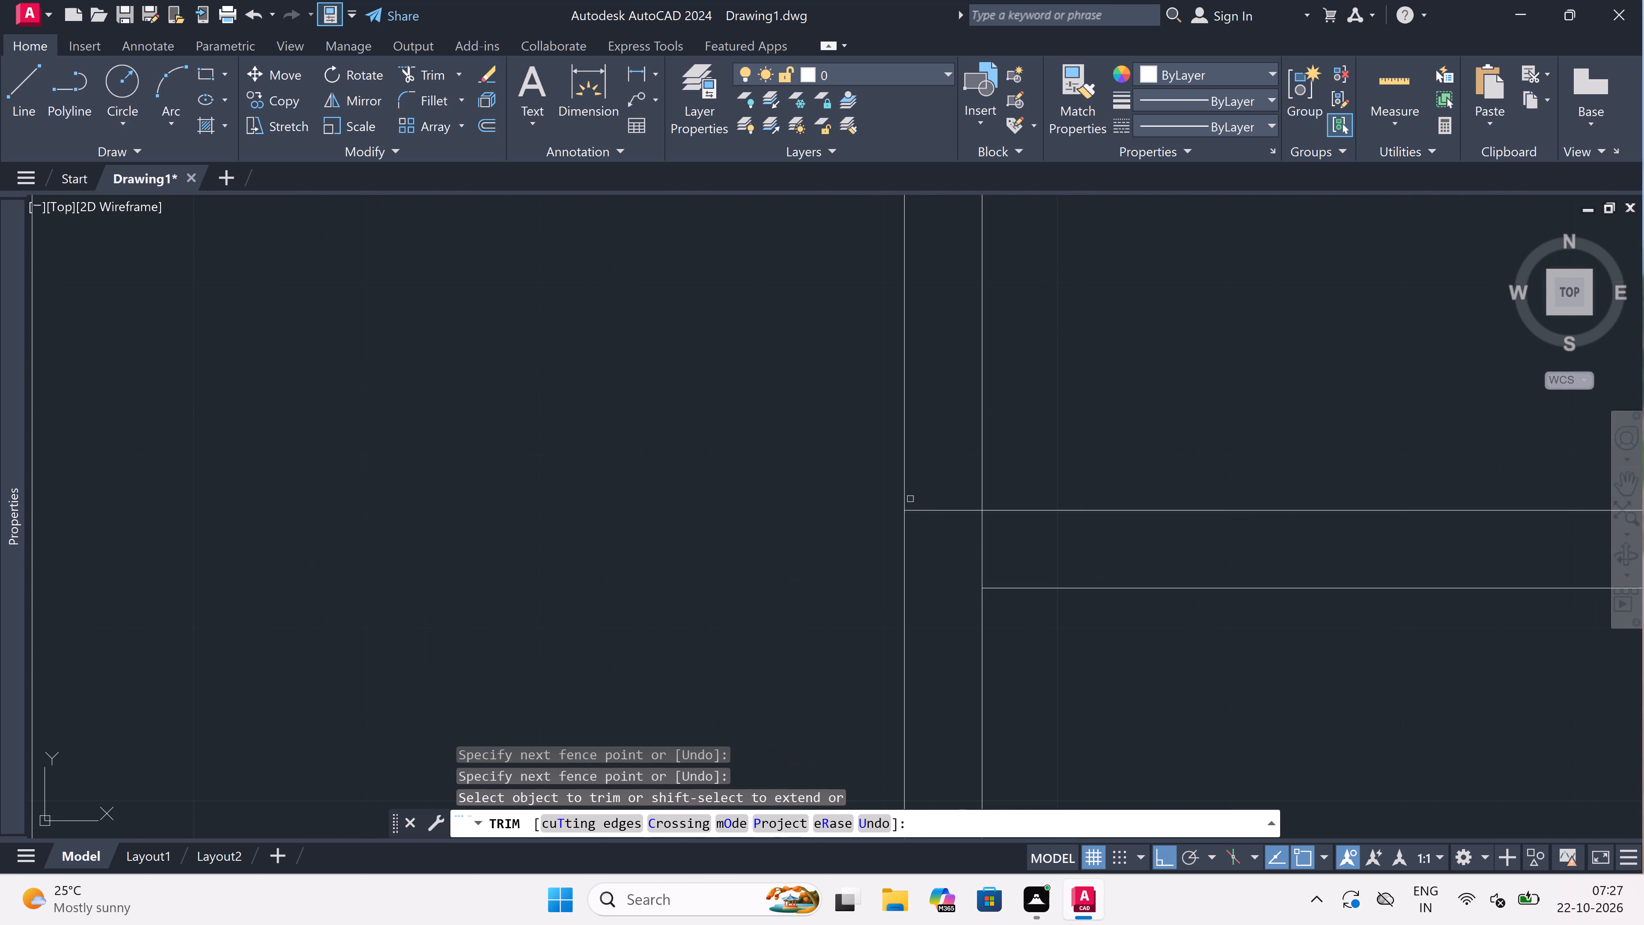
{"action": "left_click_drag", "start_coordinate": [924, 472], "coordinate": [924, 476]}
{"action": "left_click", "coordinate": [934, 574]}
{"action": "left_click", "coordinate": [939, 561]}
{"action": "left_click", "coordinate": [1069, 546]}
Trim the overlaps where the bottom left room's top wall meets the left passage wall, leaving an open junction.
{"action": "scroll", "coordinate": [1069, 546], "scroll_direction": "down", "scroll_amount": 5}
{"action": "scroll", "coordinate": [861, 547], "scroll_direction": "up", "scroll_amount": 3}
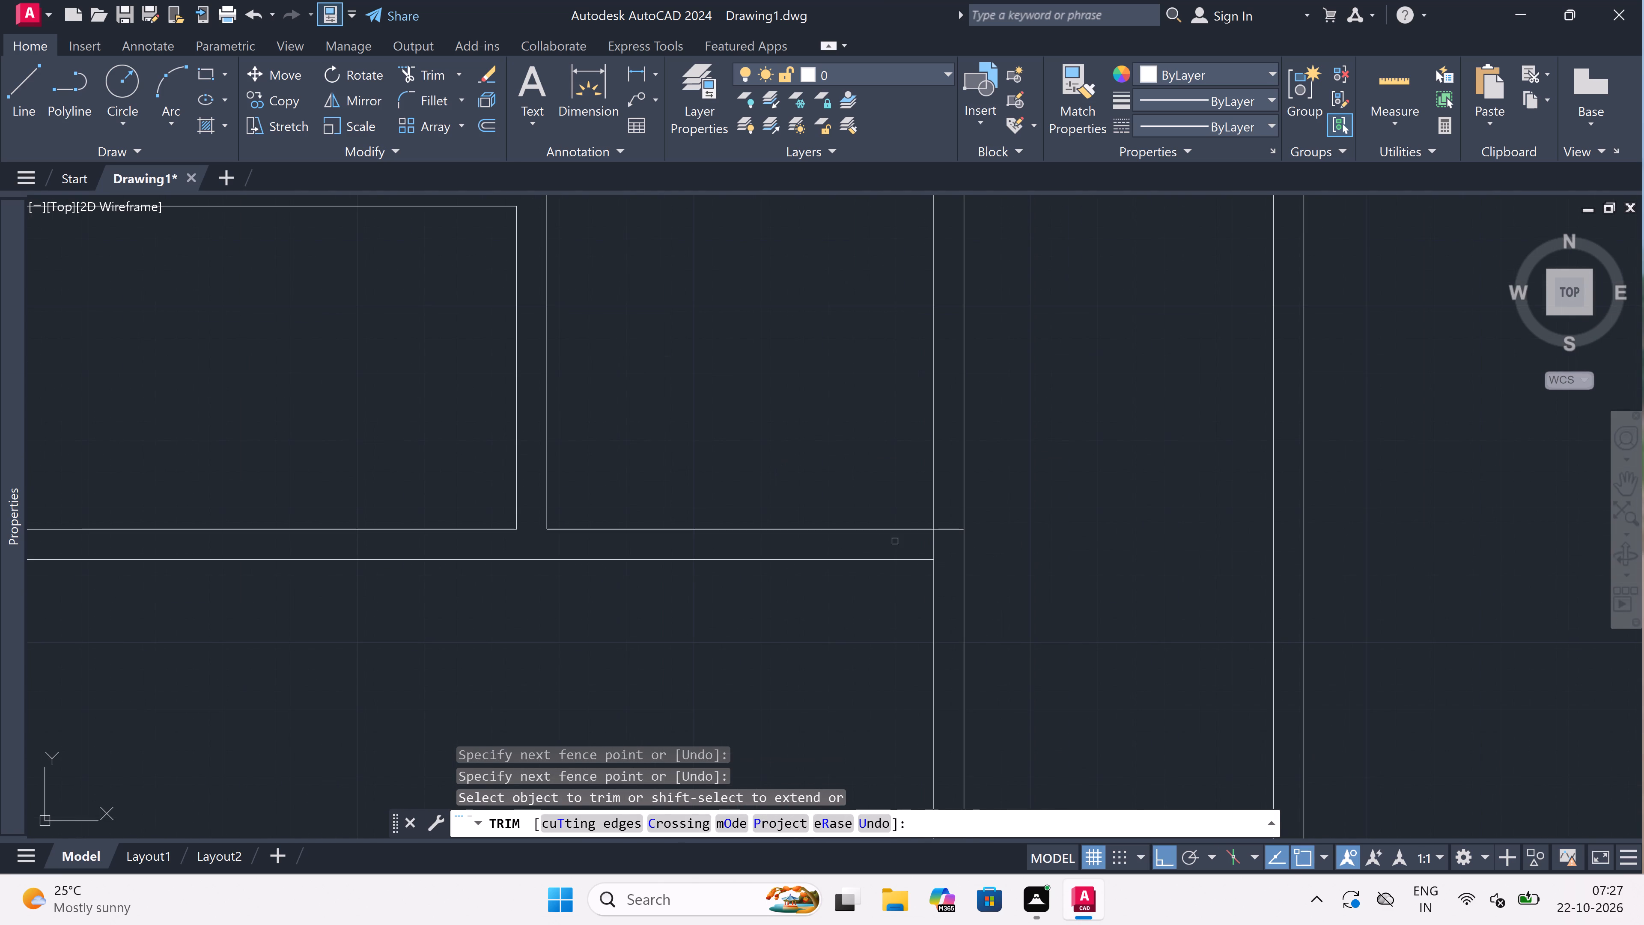
{"action": "scroll", "coordinate": [952, 547], "scroll_direction": "up", "scroll_amount": 4}
{"action": "left_click", "coordinate": [957, 438]}
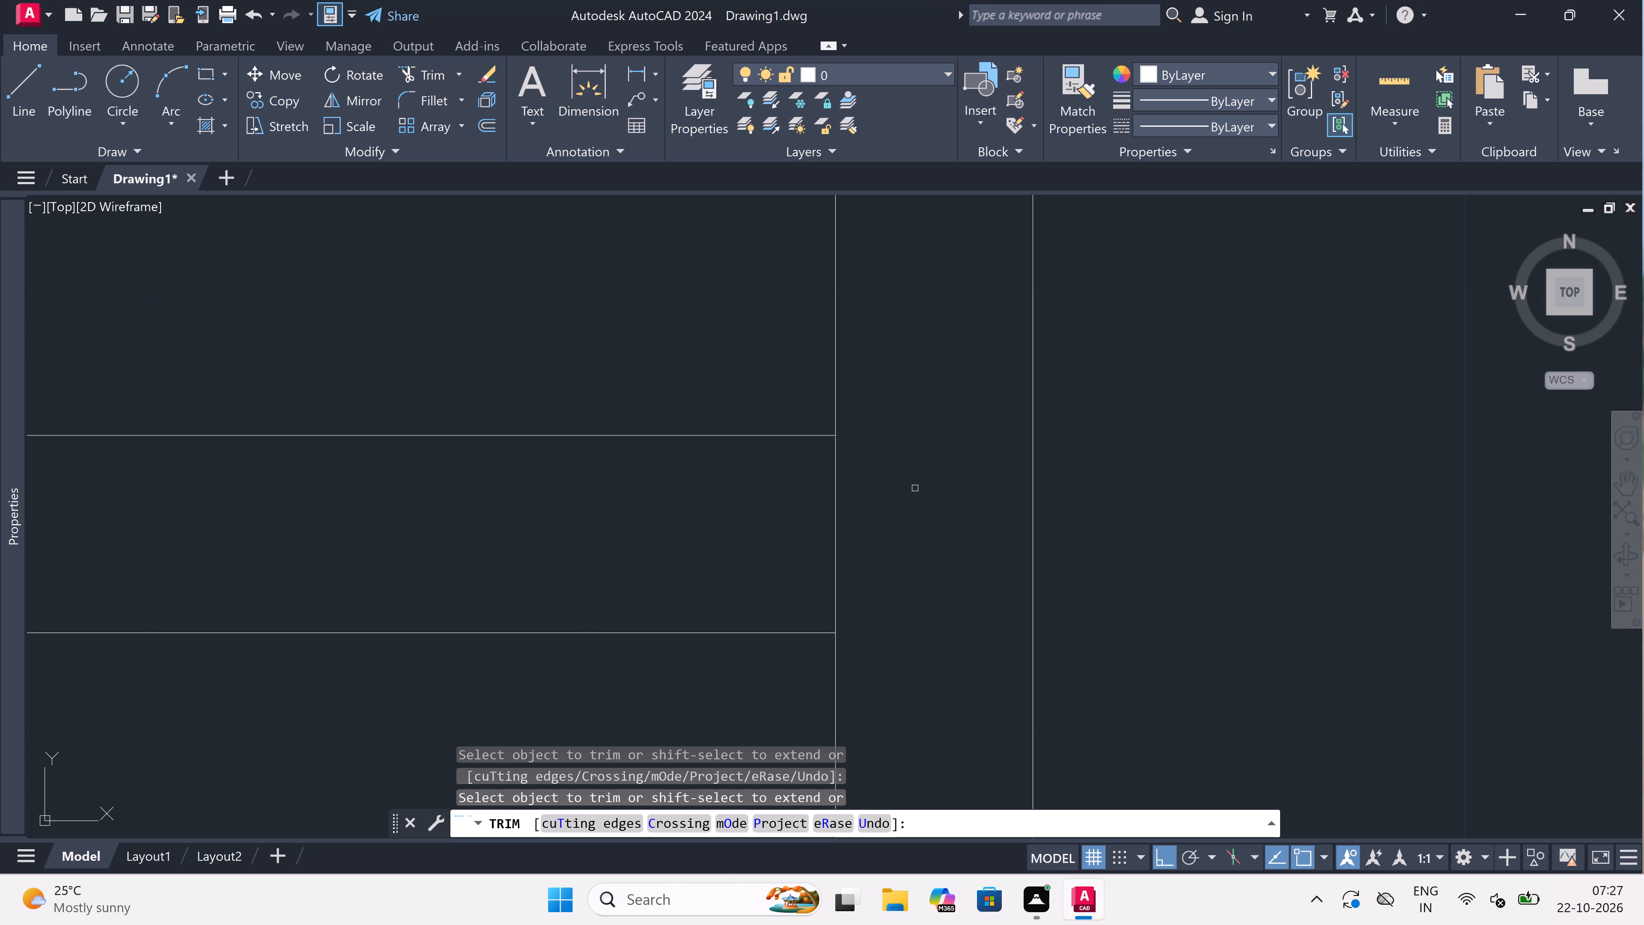
{"action": "left_click", "coordinate": [879, 517]}
{"action": "left_click", "coordinate": [707, 509]}
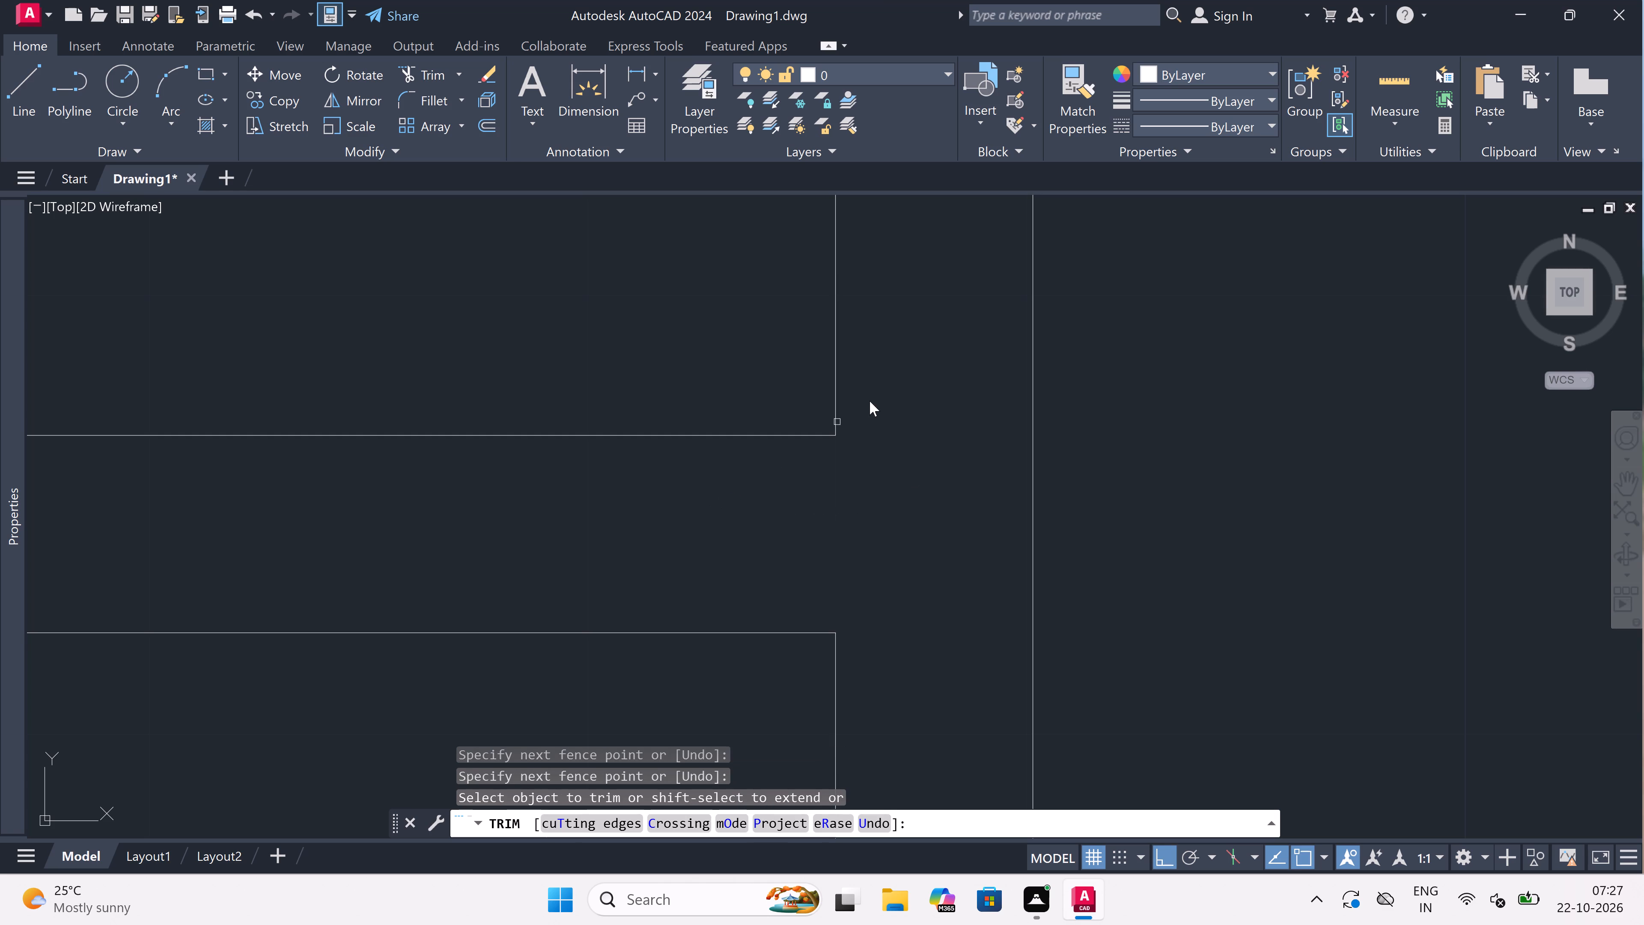
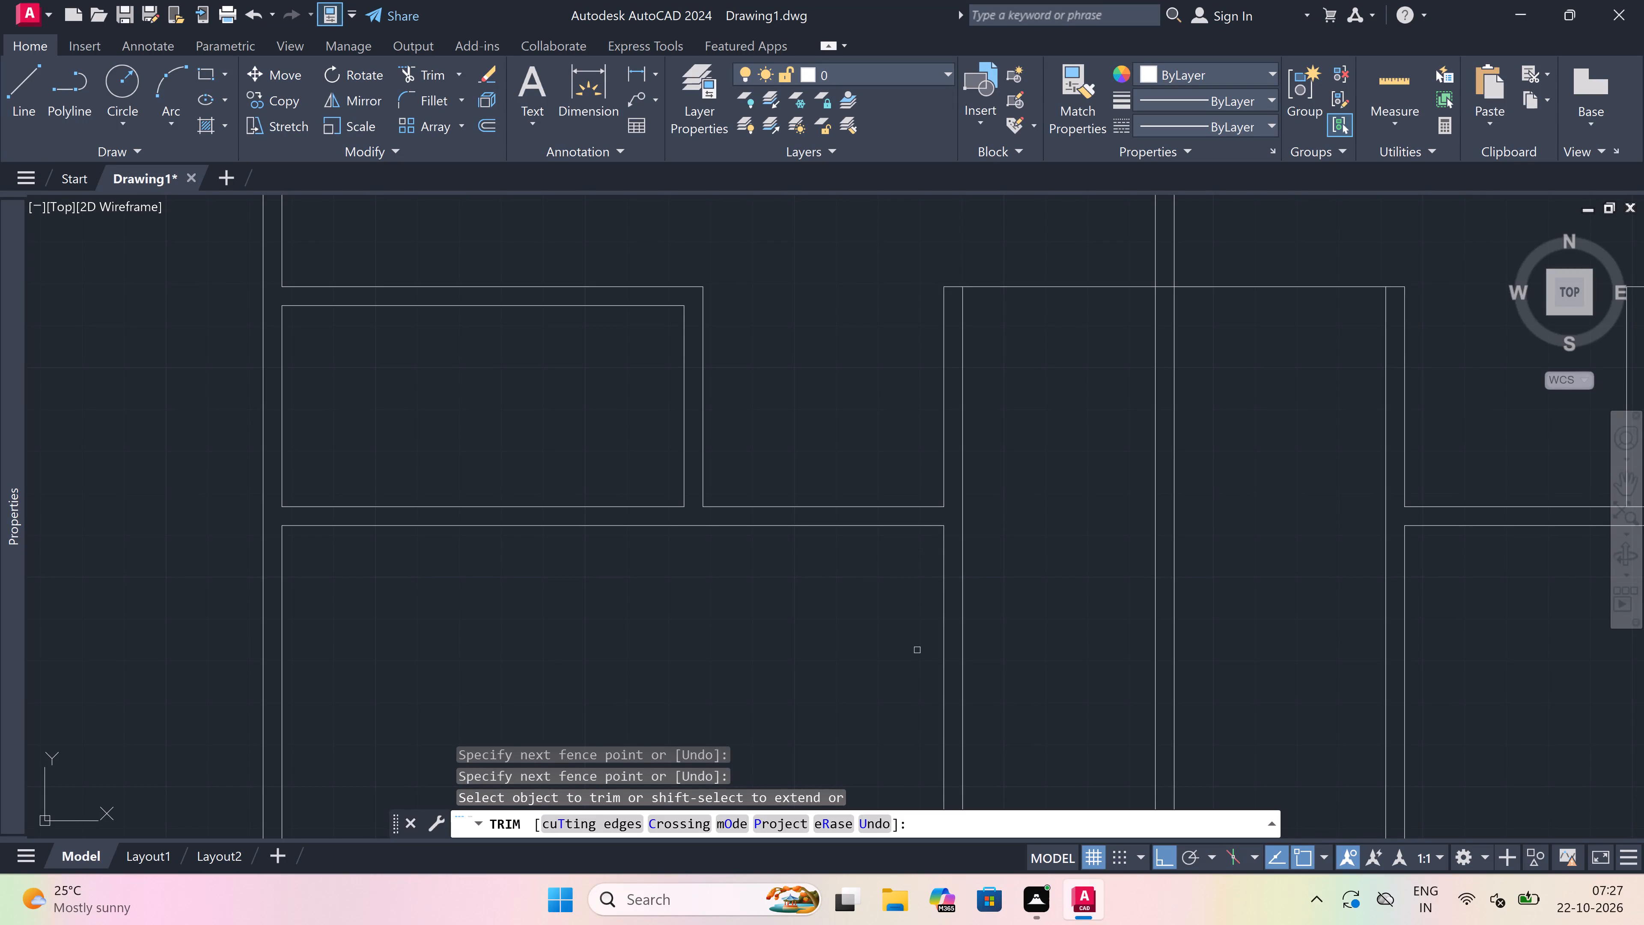
Trim away the central wall's two lines below the horizontal line that closes the bottom passage.
{"action": "scroll", "coordinate": [957, 559], "scroll_direction": "down", "scroll_amount": 4}
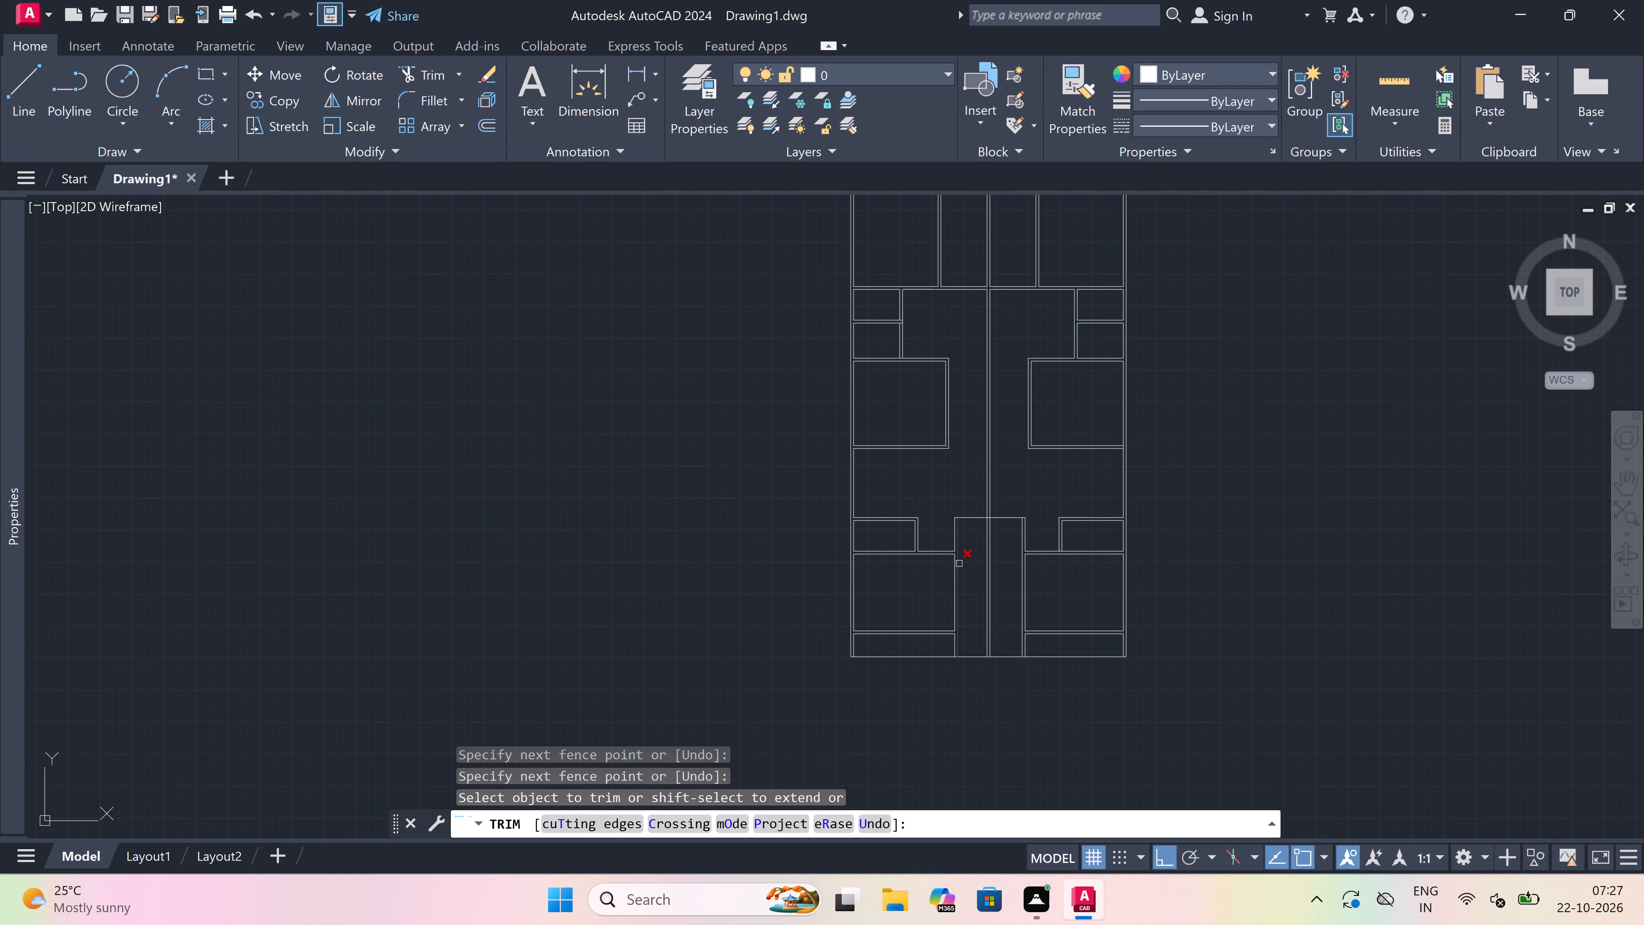
{"action": "scroll", "coordinate": [976, 599], "scroll_direction": "up", "scroll_amount": 2}
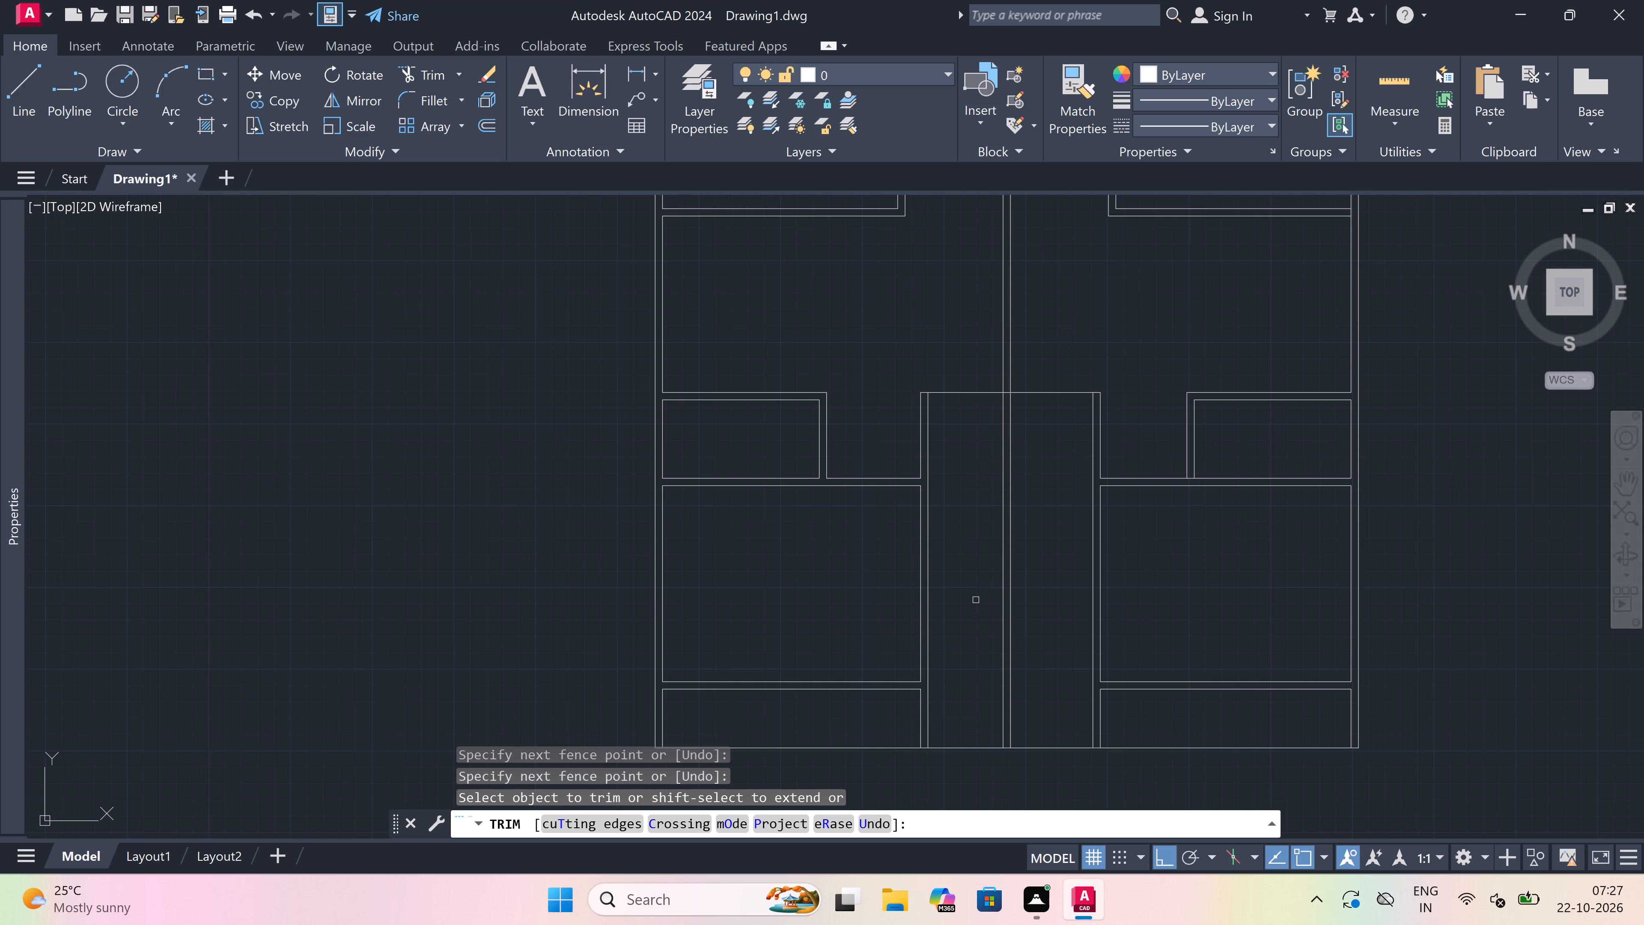
{"action": "scroll", "coordinate": [976, 600], "scroll_direction": "up", "scroll_amount": 2}
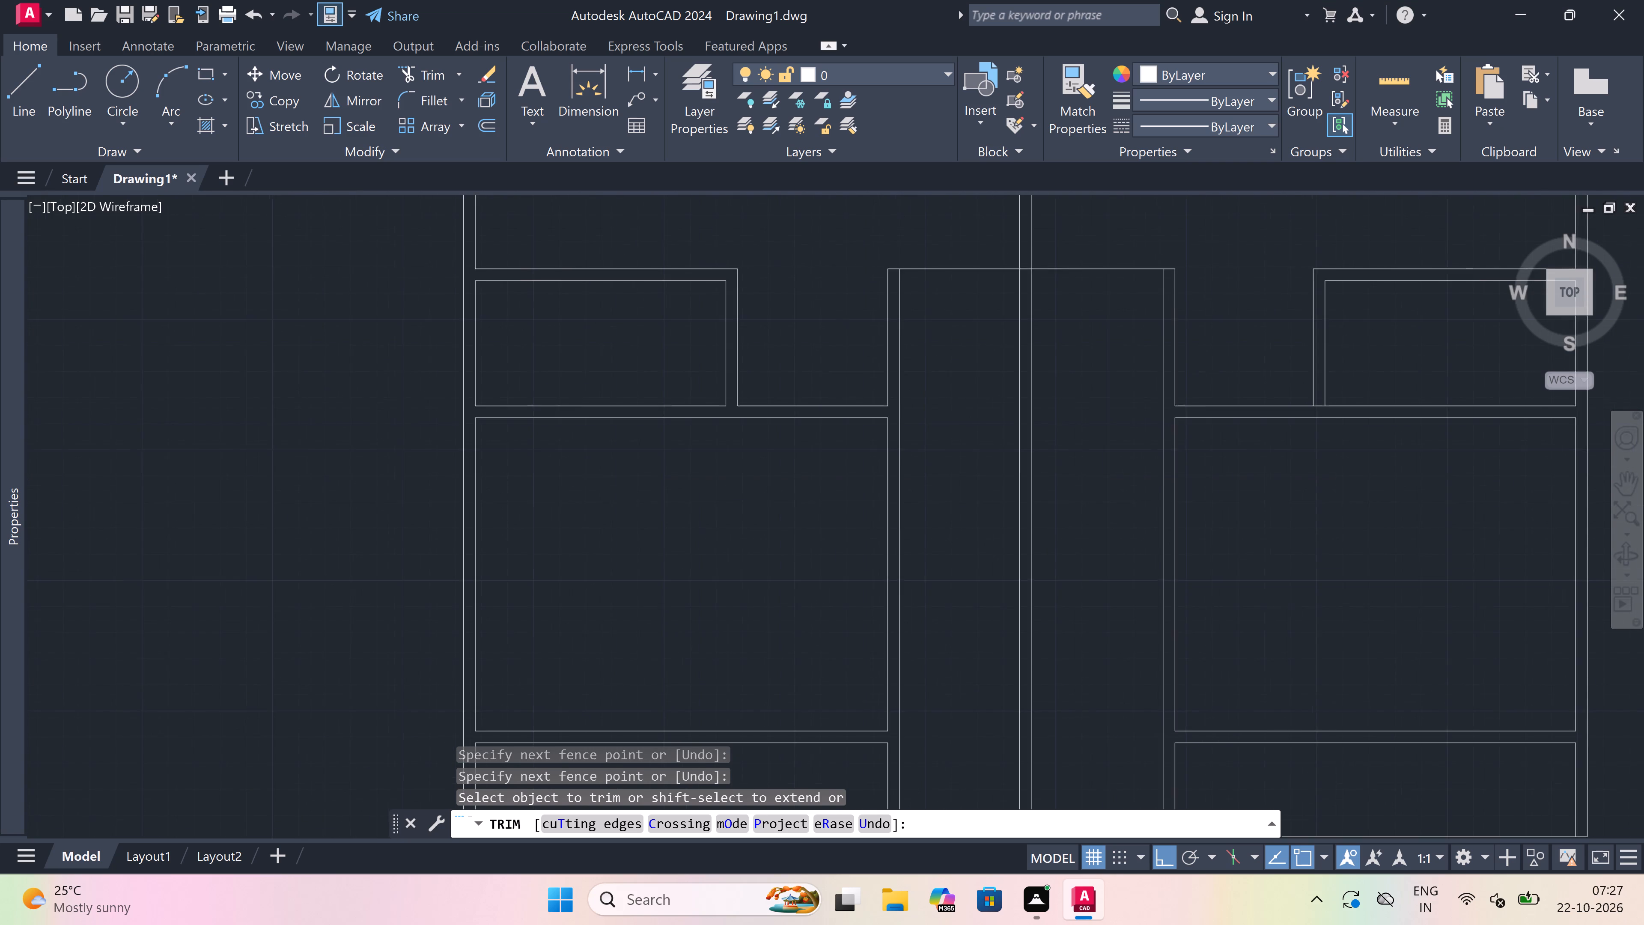
{"action": "scroll", "coordinate": [976, 600], "scroll_direction": "down", "scroll_amount": 2}
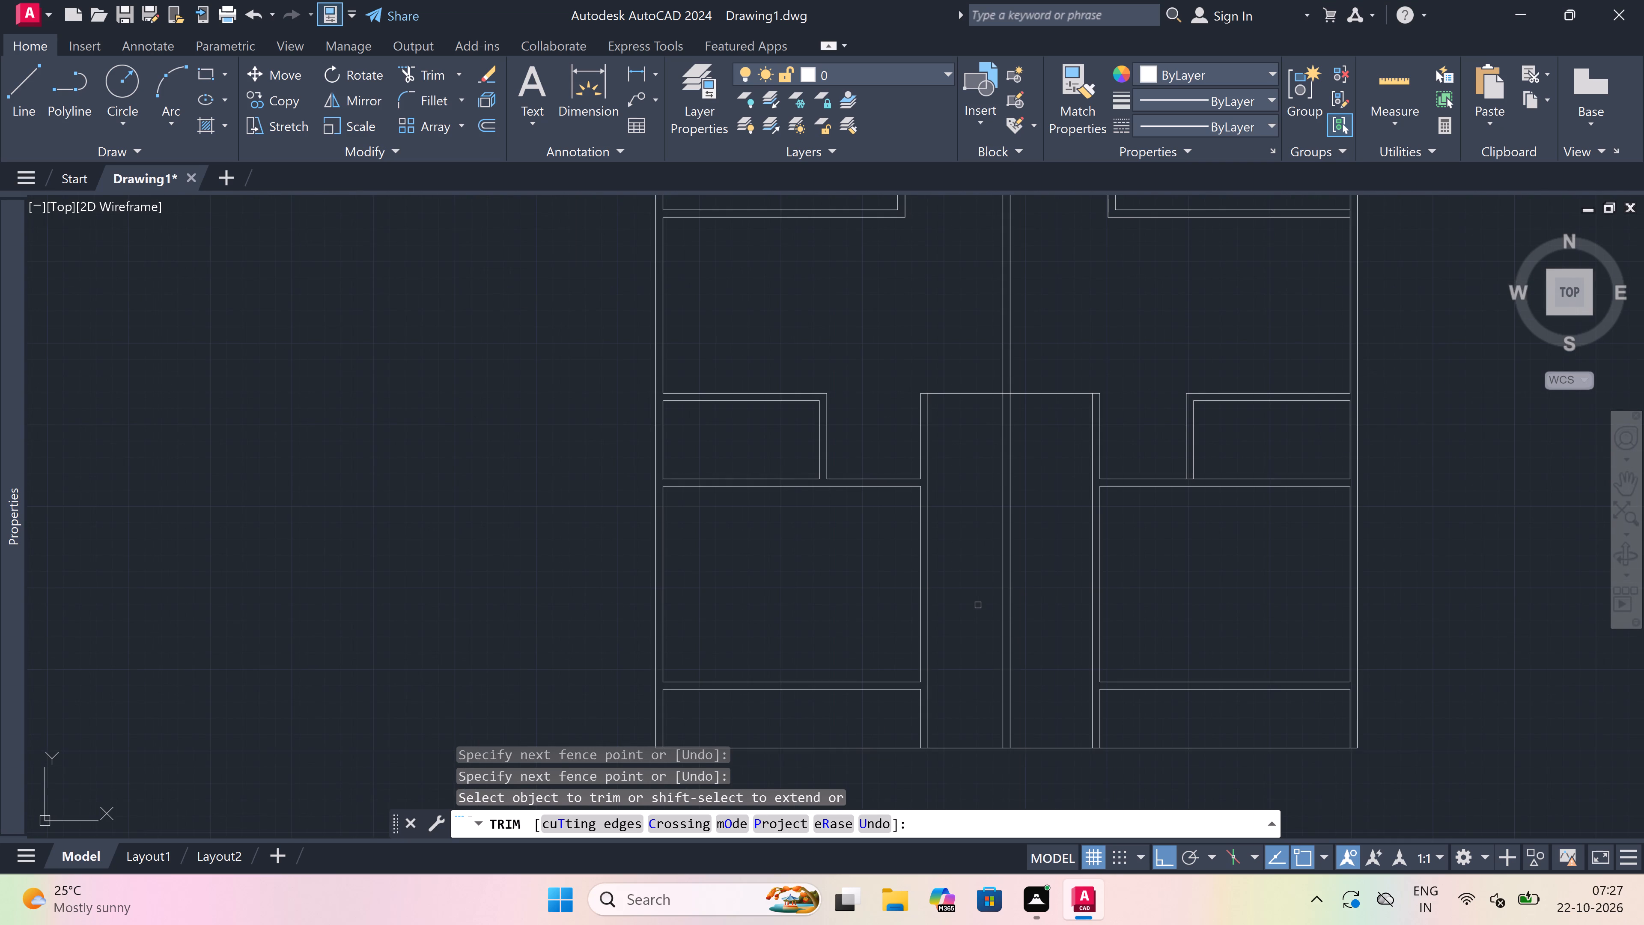
{"action": "left_click_drag", "start_coordinate": [978, 605], "coordinate": [984, 607]}
{"action": "left_click", "coordinate": [1015, 614]}
{"action": "scroll", "coordinate": [1009, 316], "scroll_direction": "up", "scroll_amount": 3}
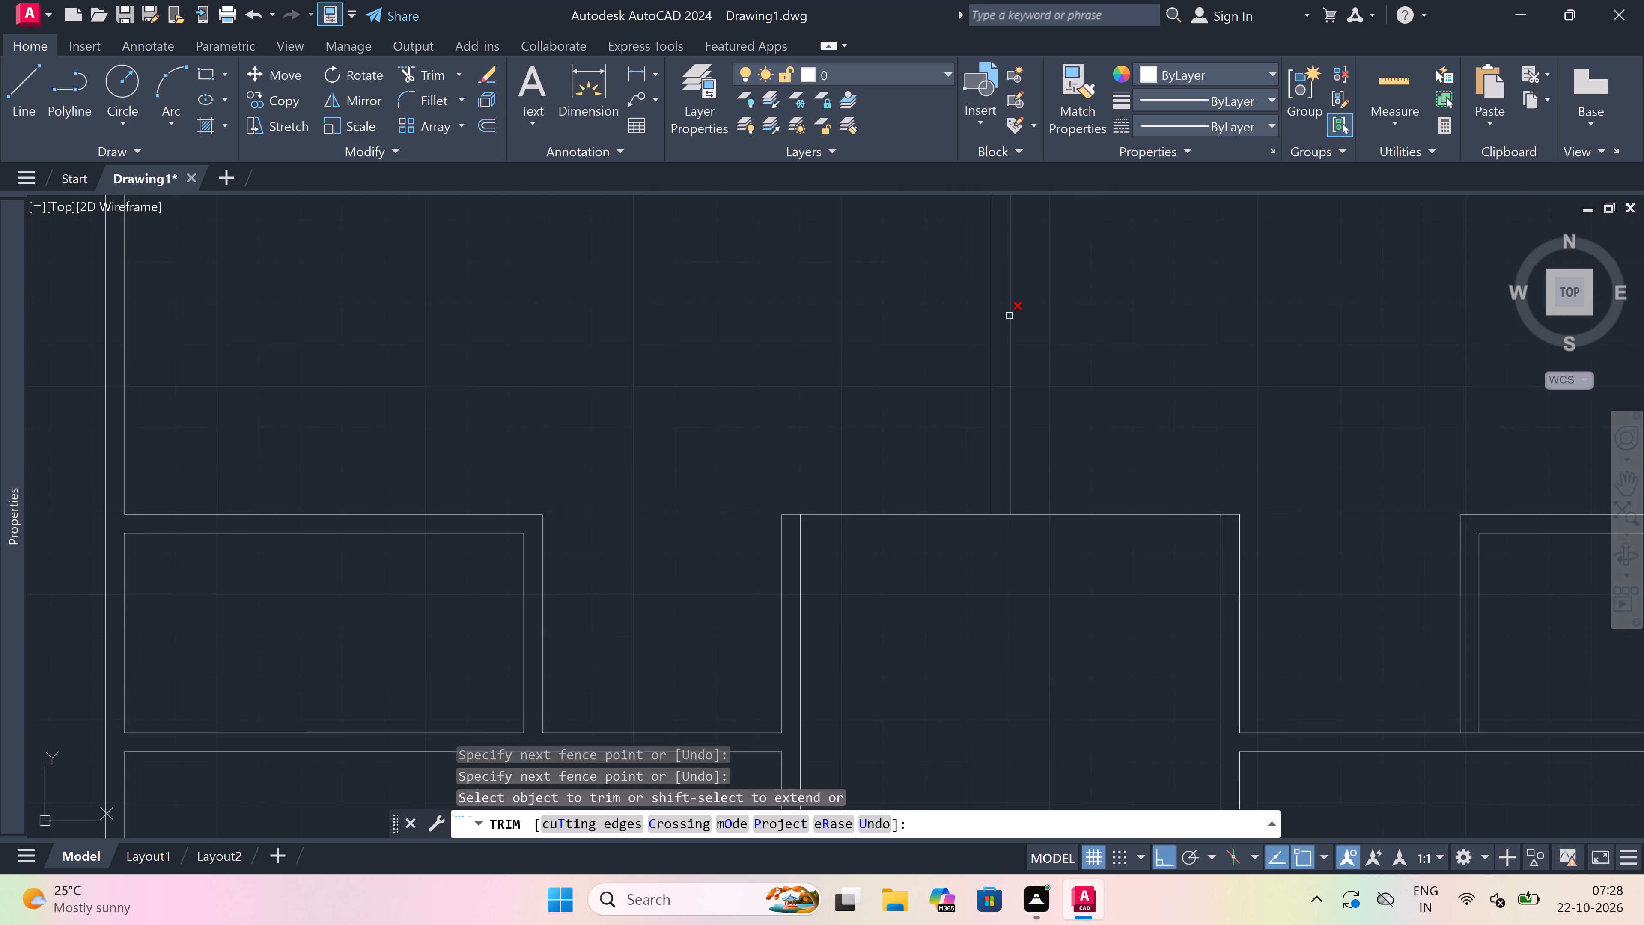
{"action": "key", "text": "Escape"}
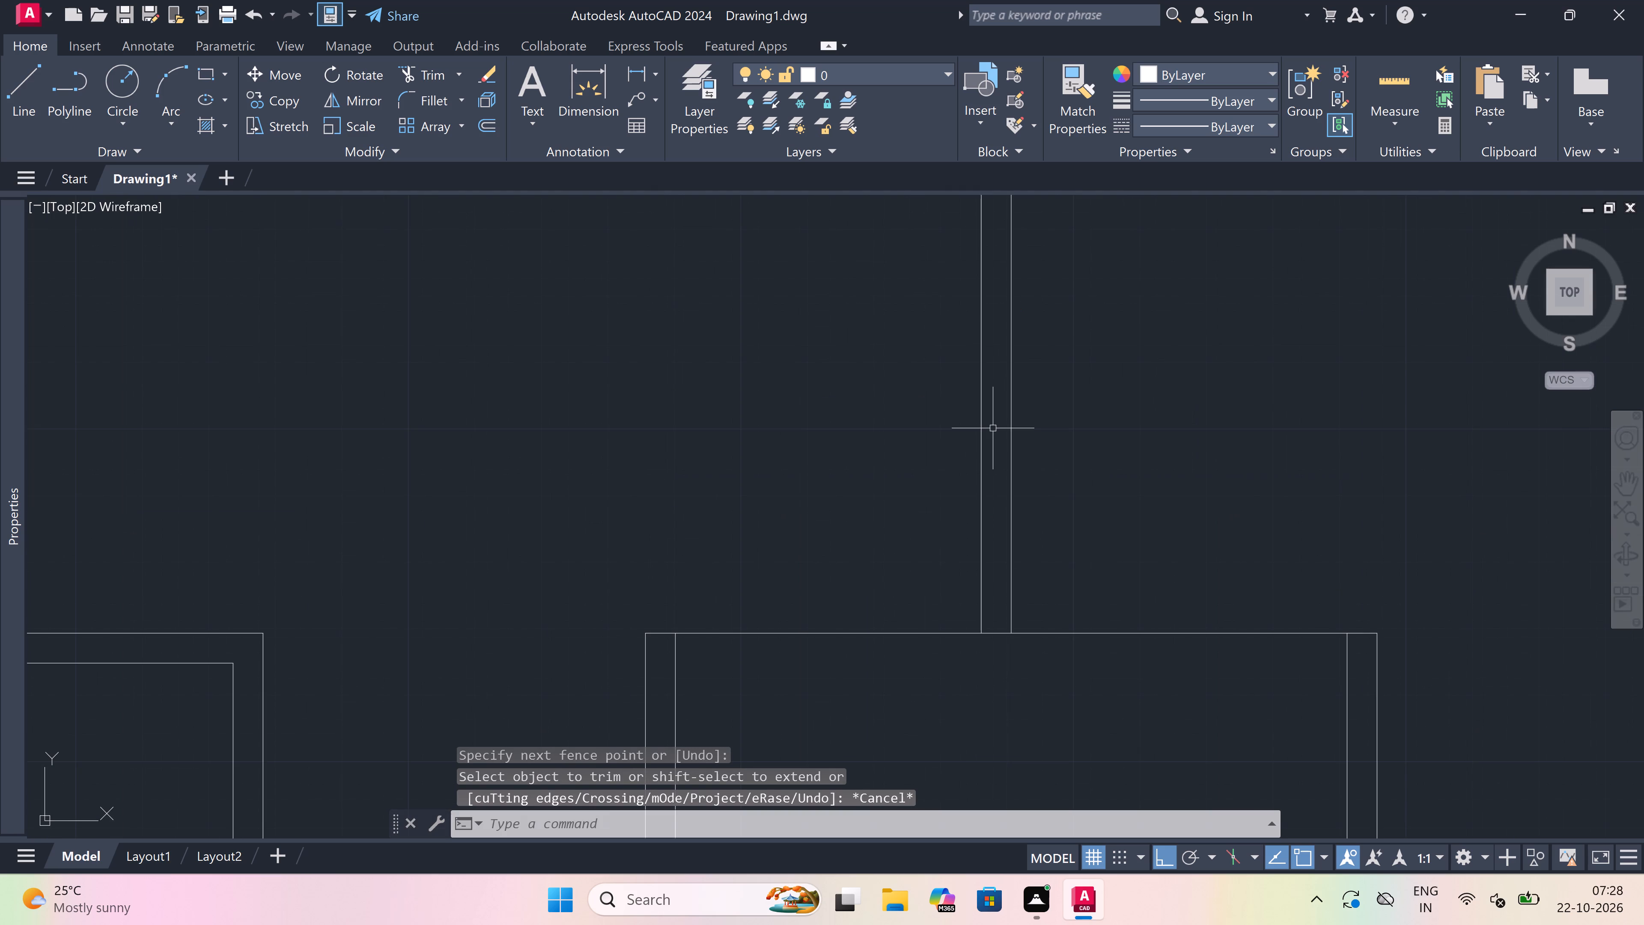
Offset the bottom passage's top horizontal line 4.5" downward into the passage.
{"action": "scroll", "coordinate": [984, 538], "scroll_direction": "down", "scroll_amount": 2}
{"action": "scroll", "coordinate": [962, 597], "scroll_direction": "up", "scroll_amount": 2}
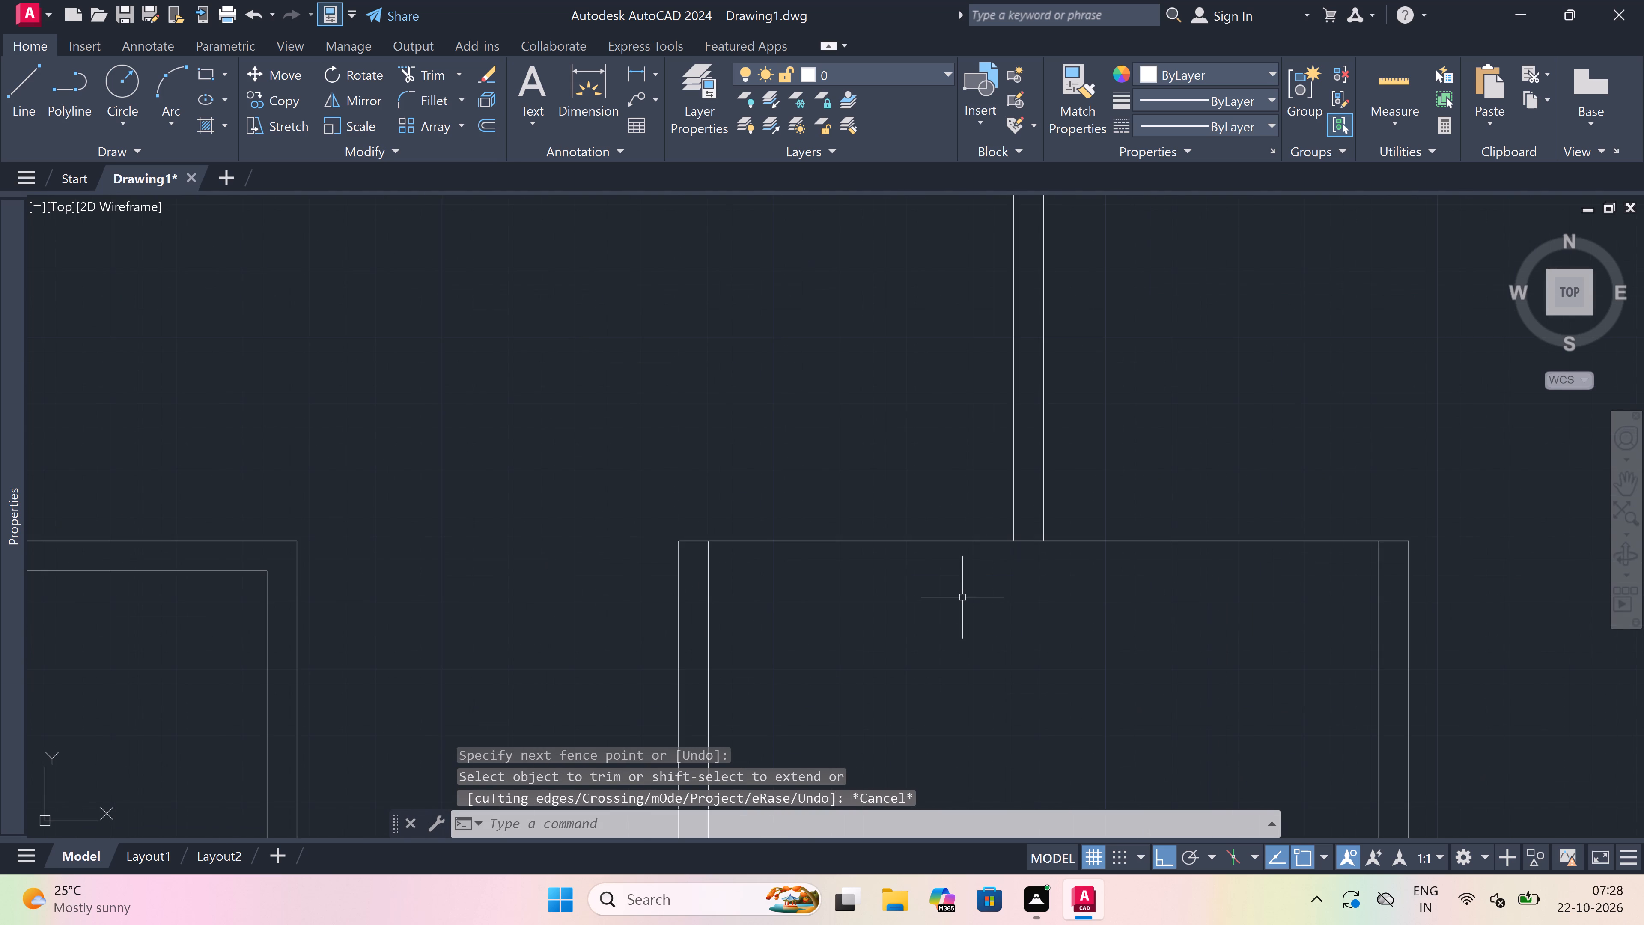
{"action": "key", "text": "o"}
{"action": "key", "text": "space"}
{"action": "left_click", "coordinate": [969, 544]}
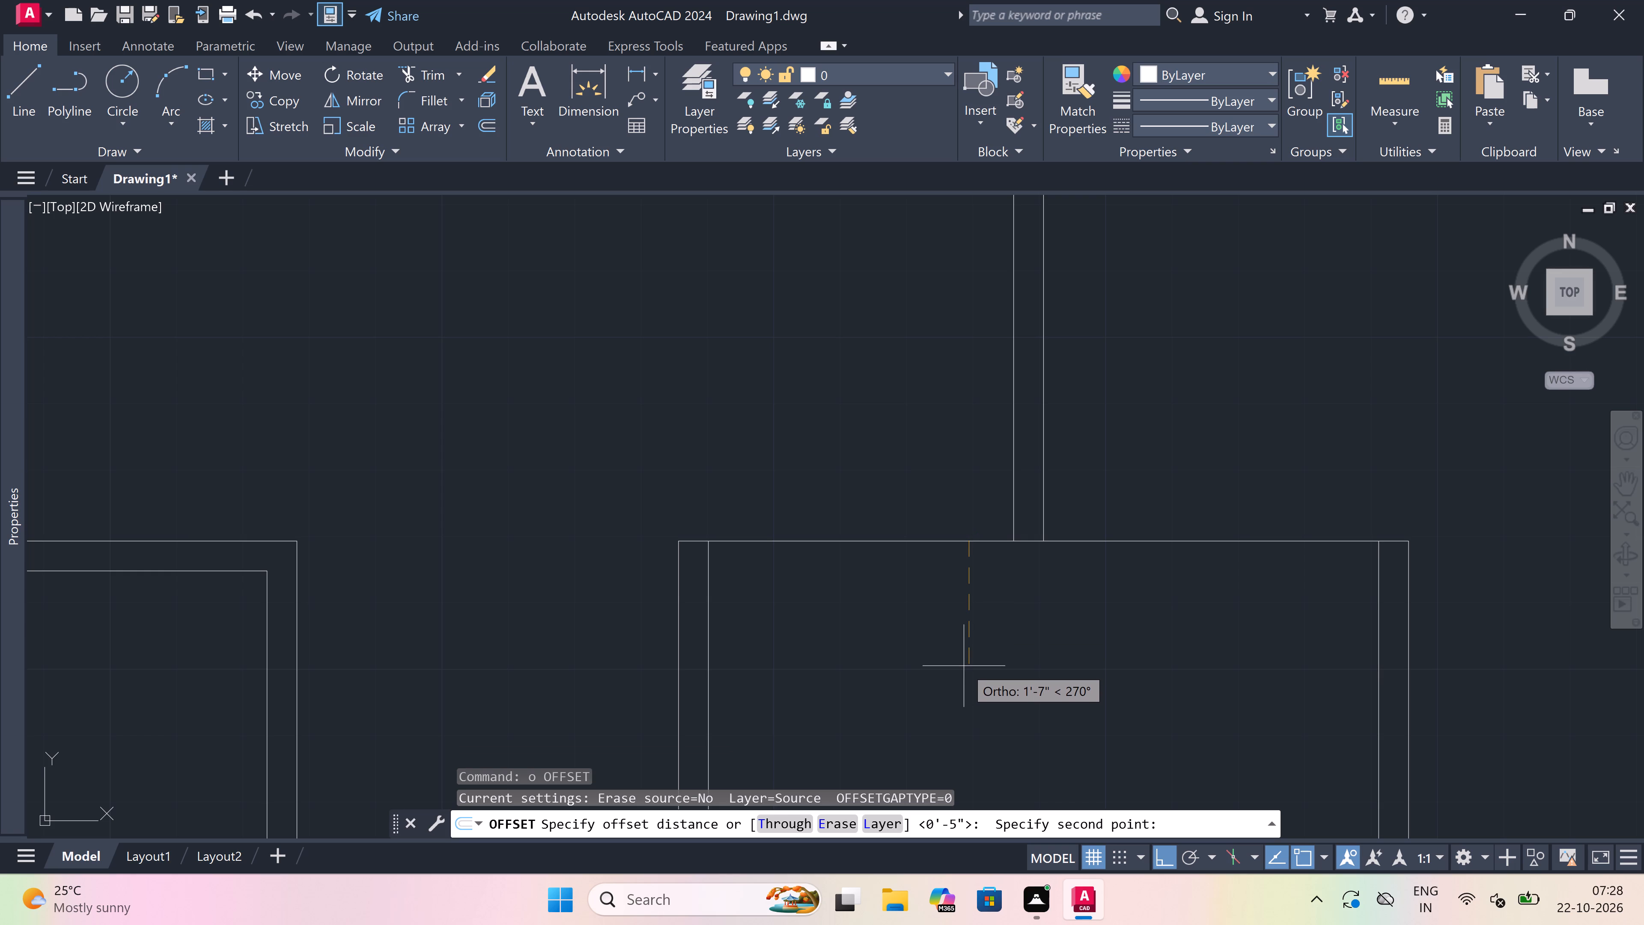
{"action": "type", "text": "4.5\""}
{"action": "key", "text": "space"}
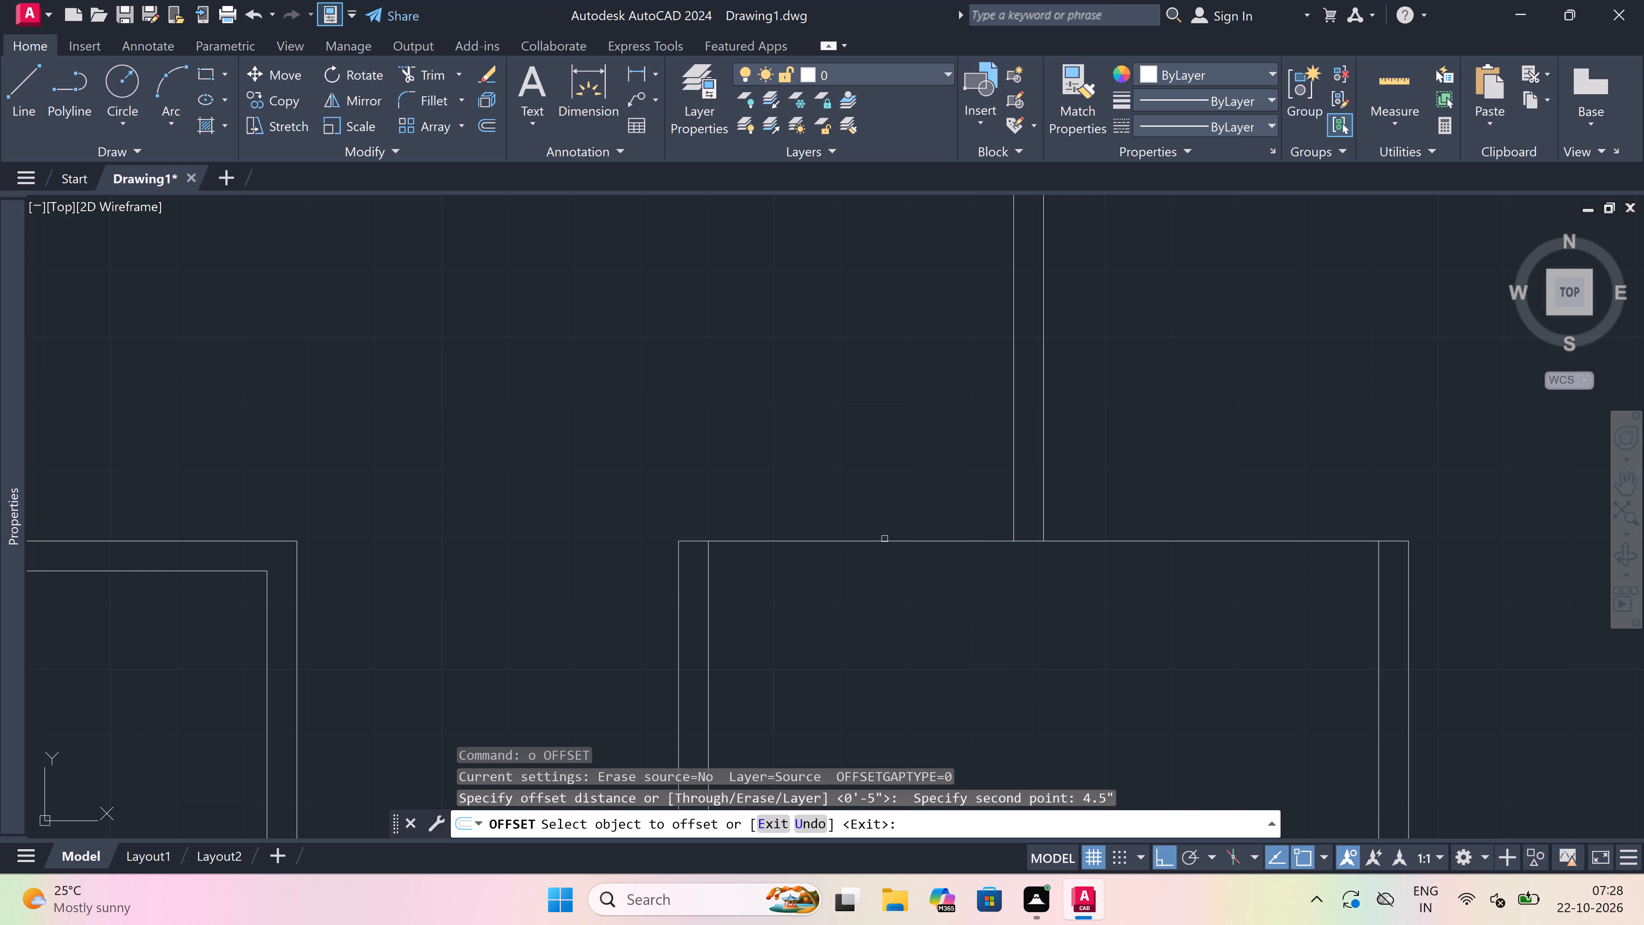
{"action": "left_click_drag", "start_coordinate": [885, 539], "coordinate": [885, 543]}
{"action": "left_click", "coordinate": [883, 603]}
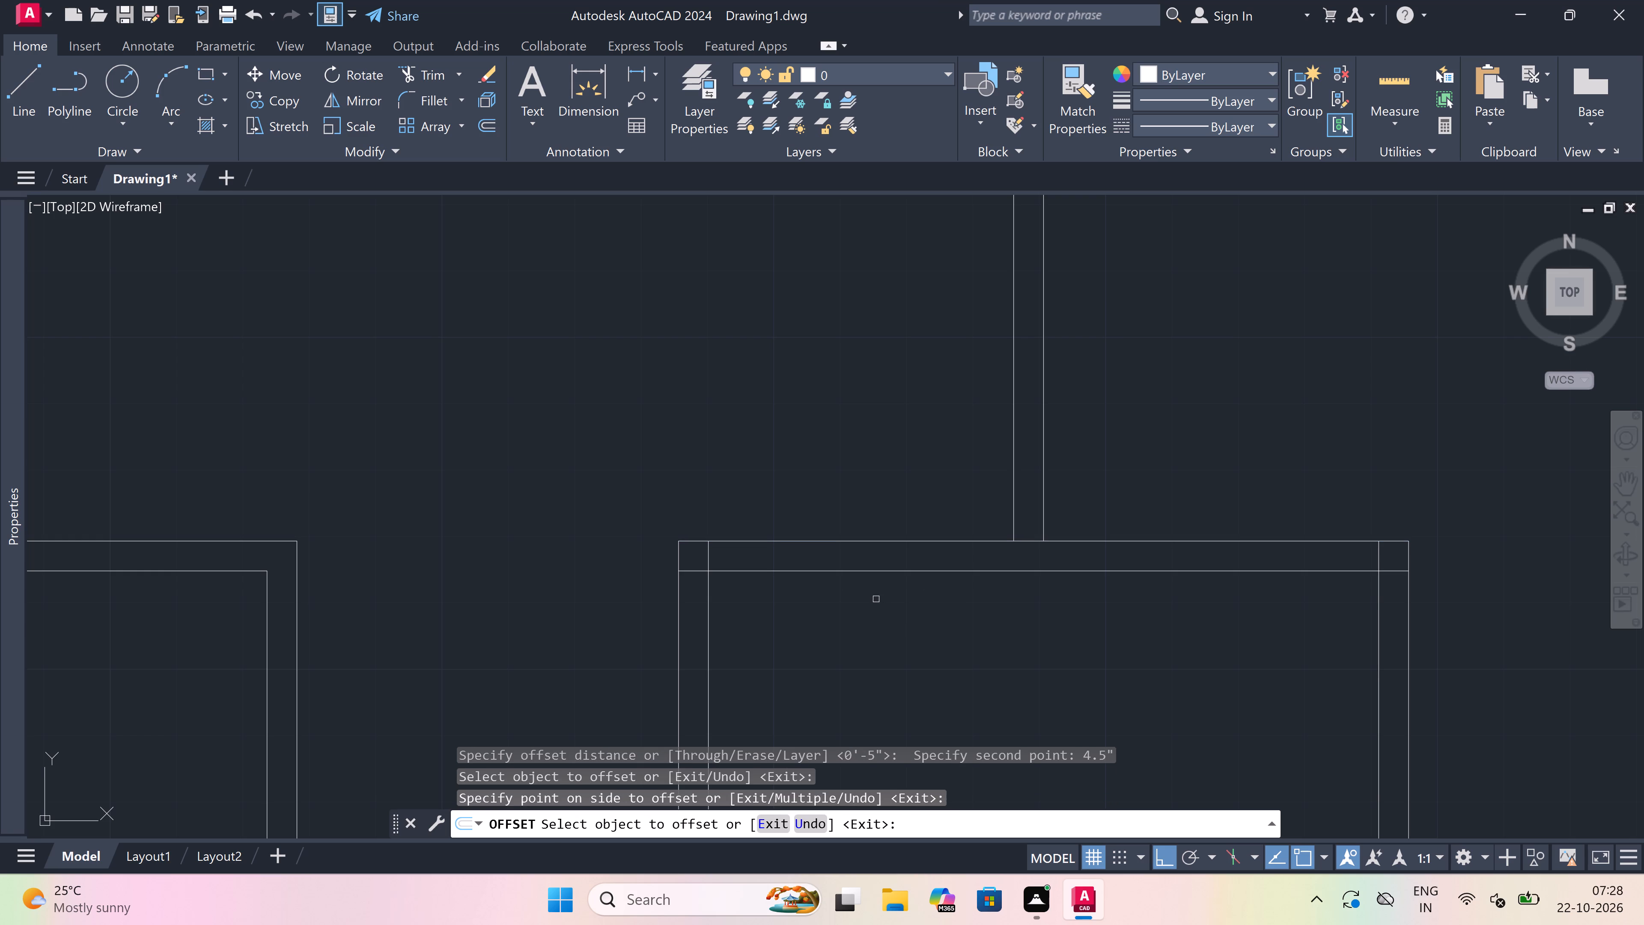
{"action": "key", "text": "Escape"}
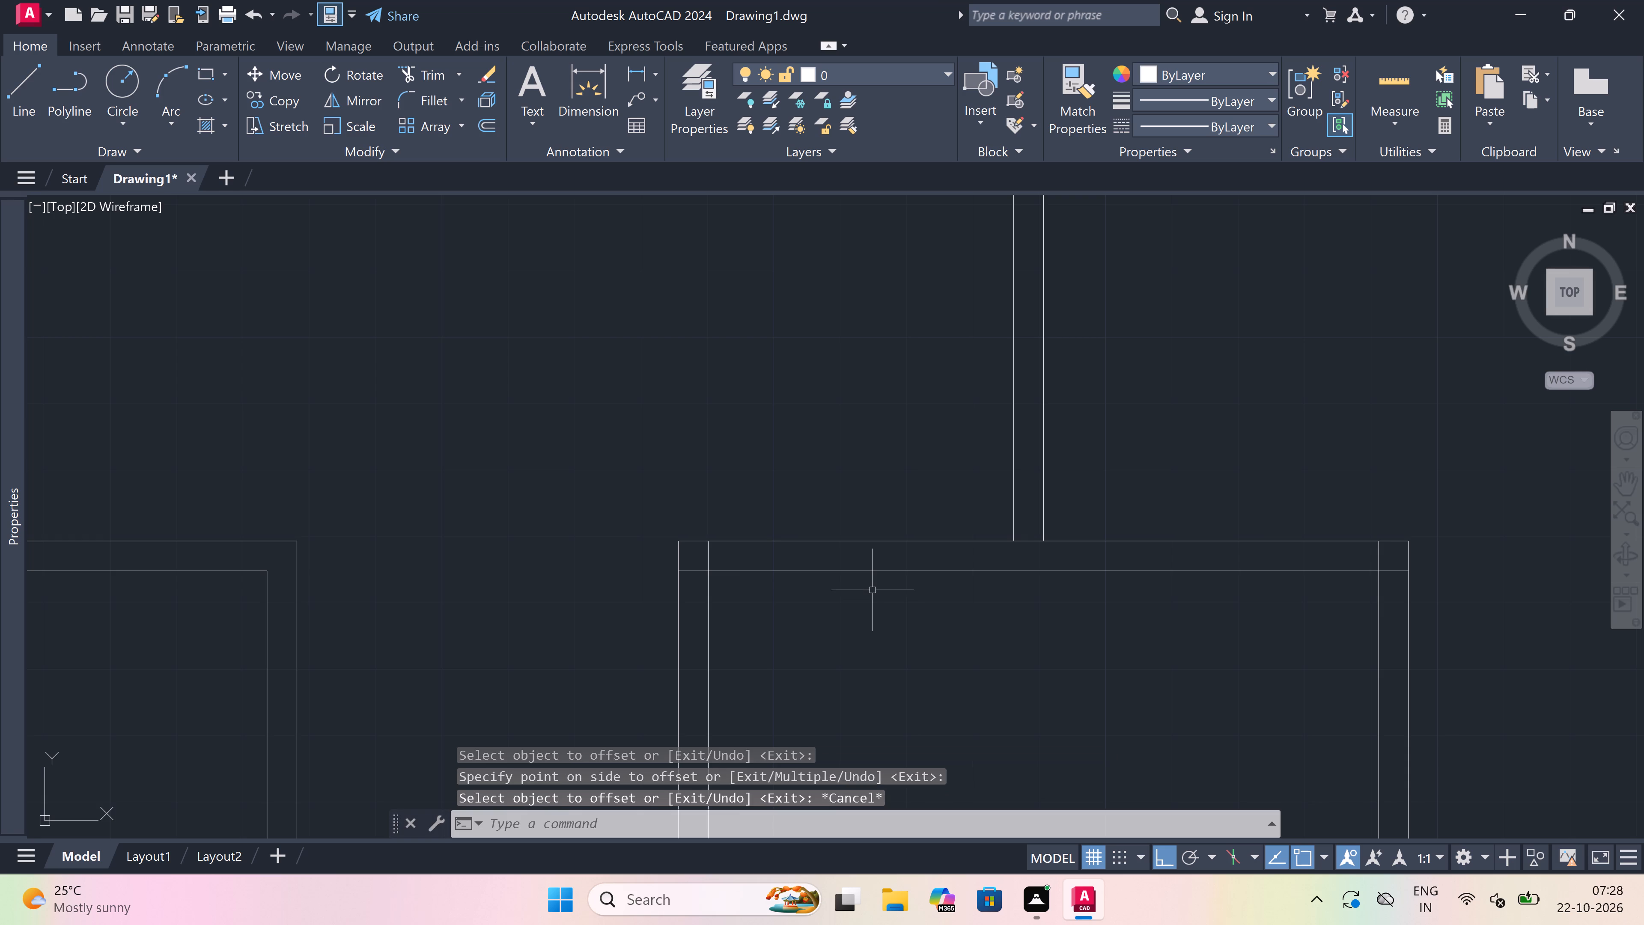
Trim the overlapping lines at the passage's upper left corner into a clean wall corner.
{"action": "key", "text": "t"}
{"action": "key", "text": "r"}
{"action": "key", "text": "space"}
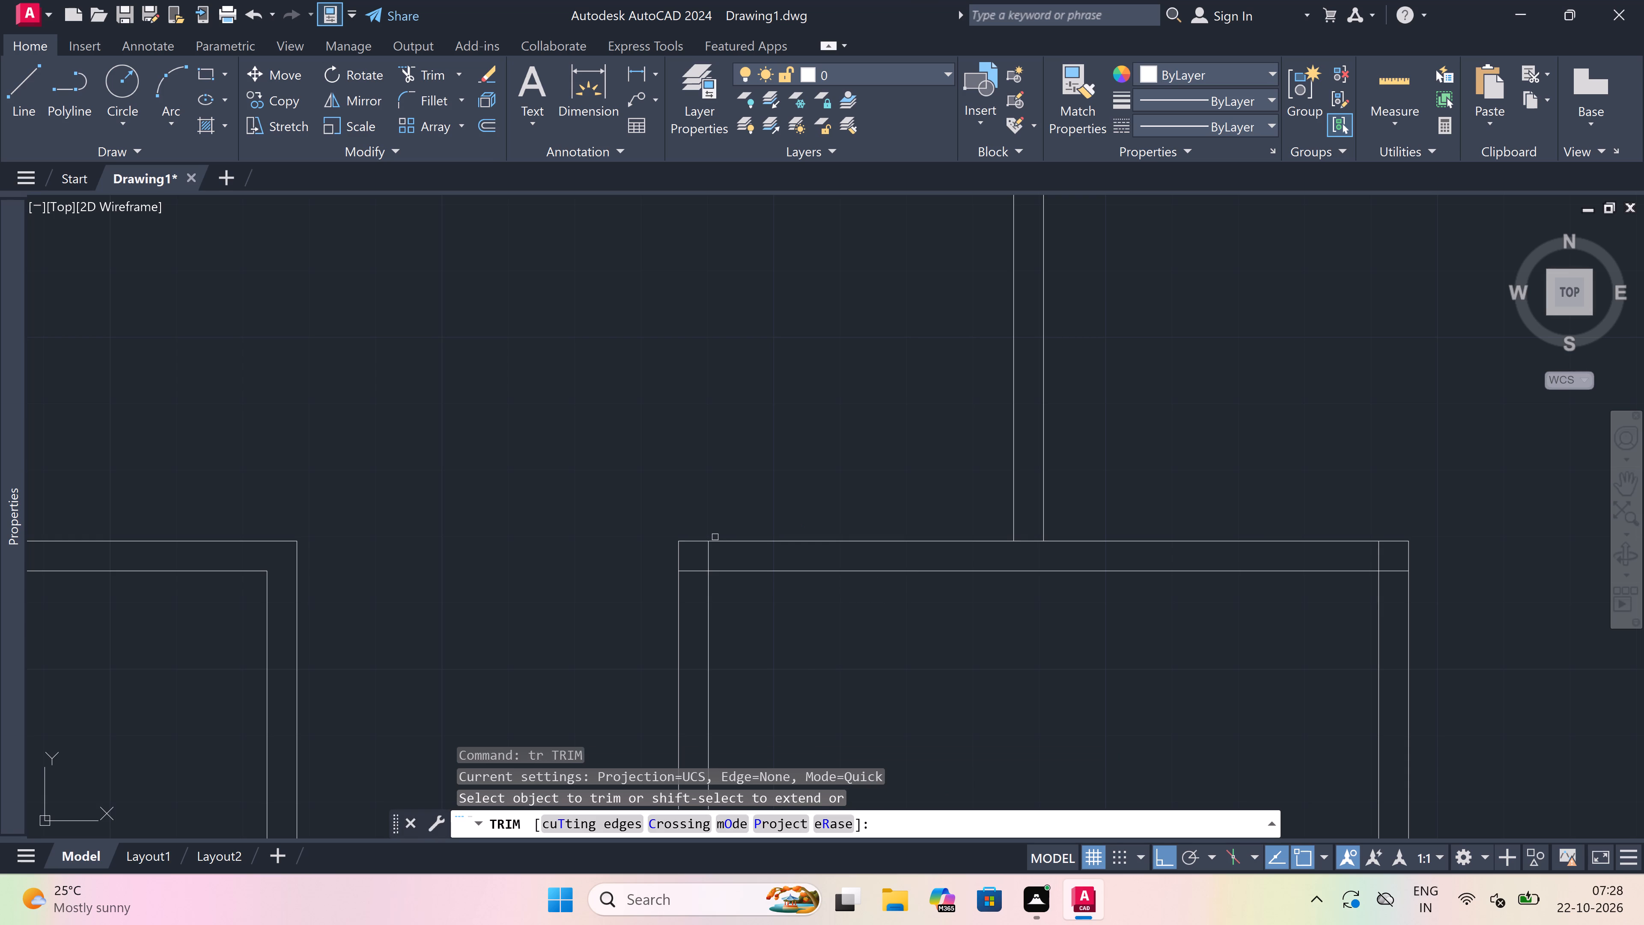
{"action": "scroll", "coordinate": [684, 570], "scroll_direction": "up", "scroll_amount": 2}
{"action": "left_click_drag", "start_coordinate": [686, 581], "coordinate": [686, 577]}
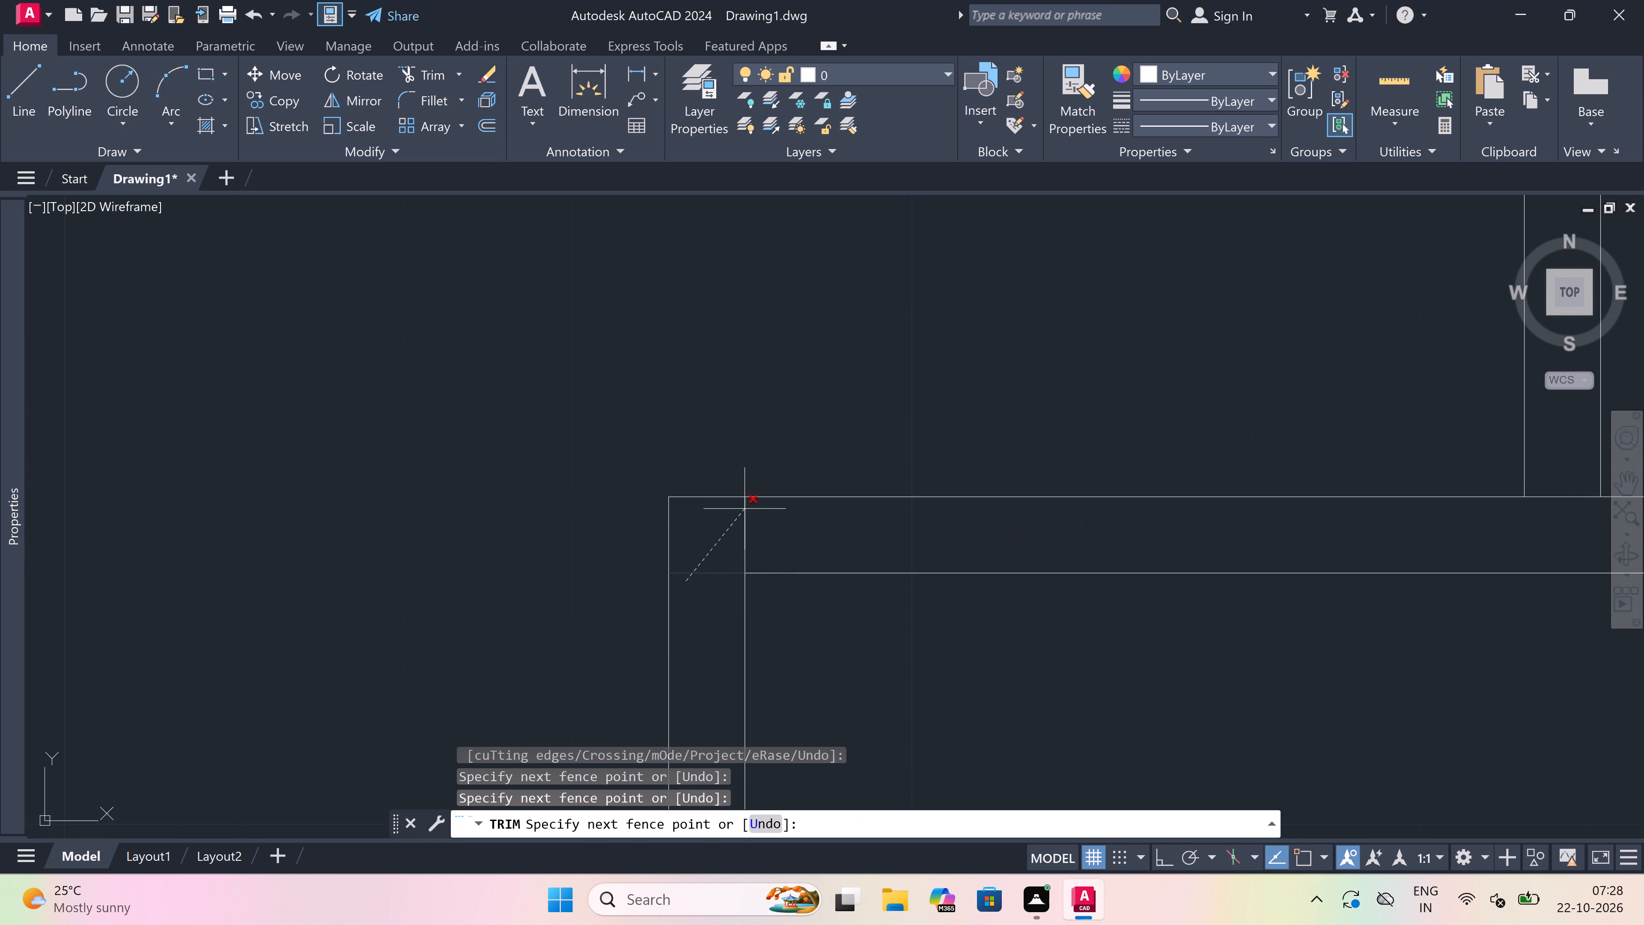
{"action": "left_click", "coordinate": [745, 510]}
{"action": "scroll", "coordinate": [745, 510], "scroll_direction": "down", "scroll_amount": 4}
{"action": "scroll", "coordinate": [878, 512], "scroll_direction": "up", "scroll_amount": 2}
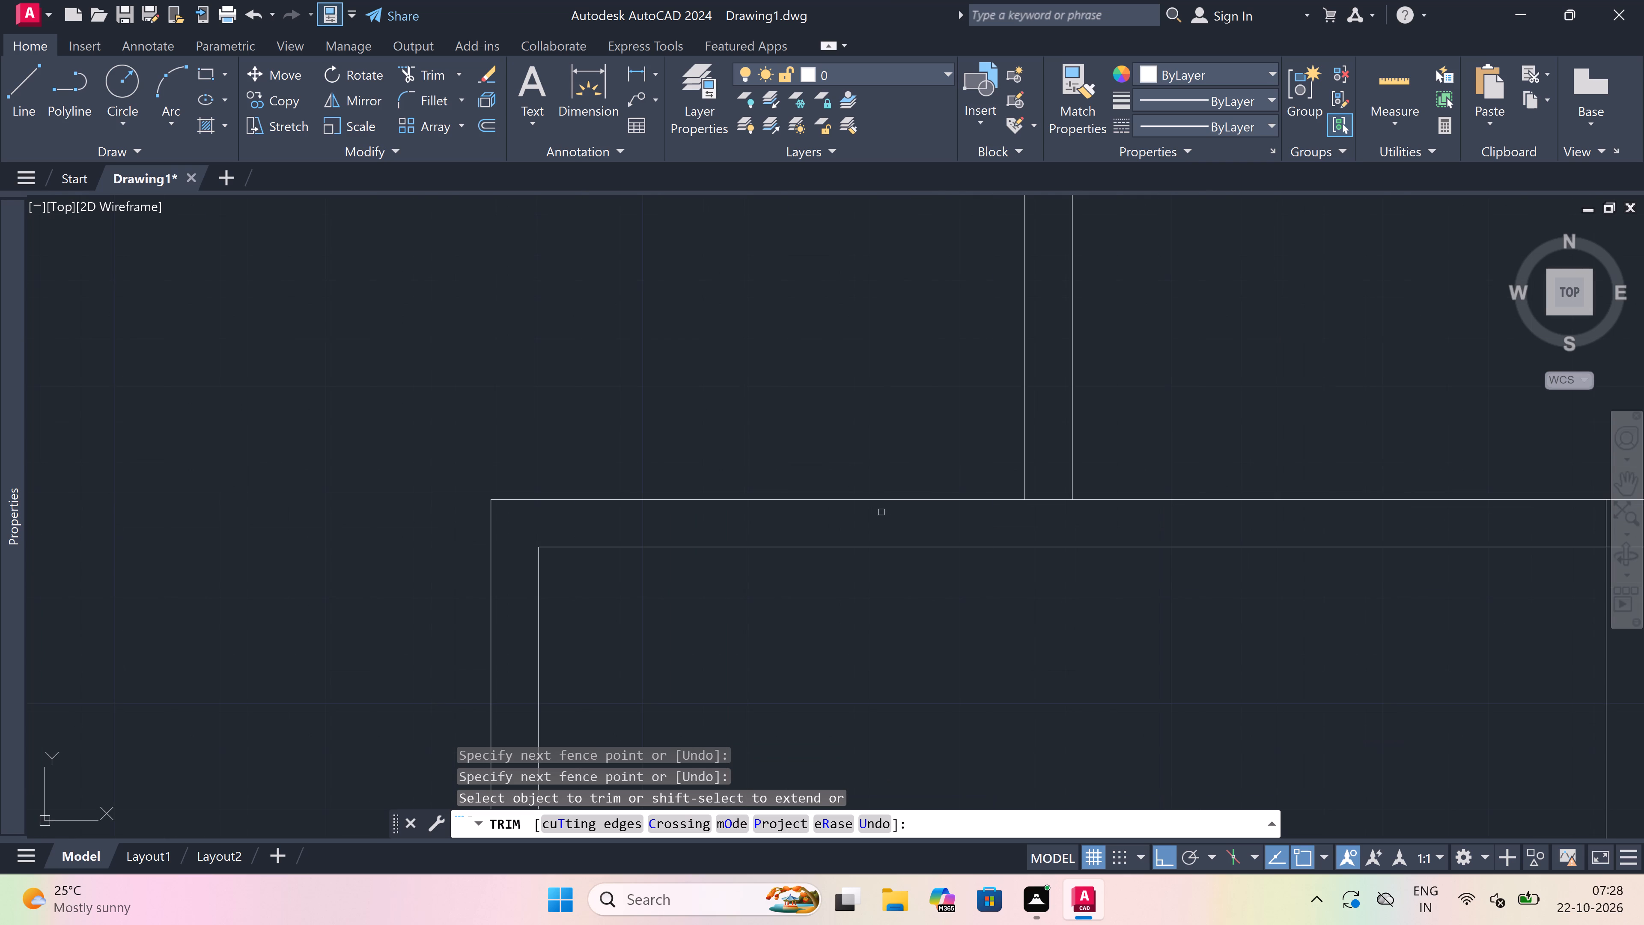
Trim the passage top wall's upper line between the central wall's two lines, leaving an open junction.
{"action": "scroll", "coordinate": [1010, 518], "scroll_direction": "up", "scroll_amount": 2}
{"action": "left_click", "coordinate": [1116, 501]}
{"action": "left_click", "coordinate": [1133, 430]}
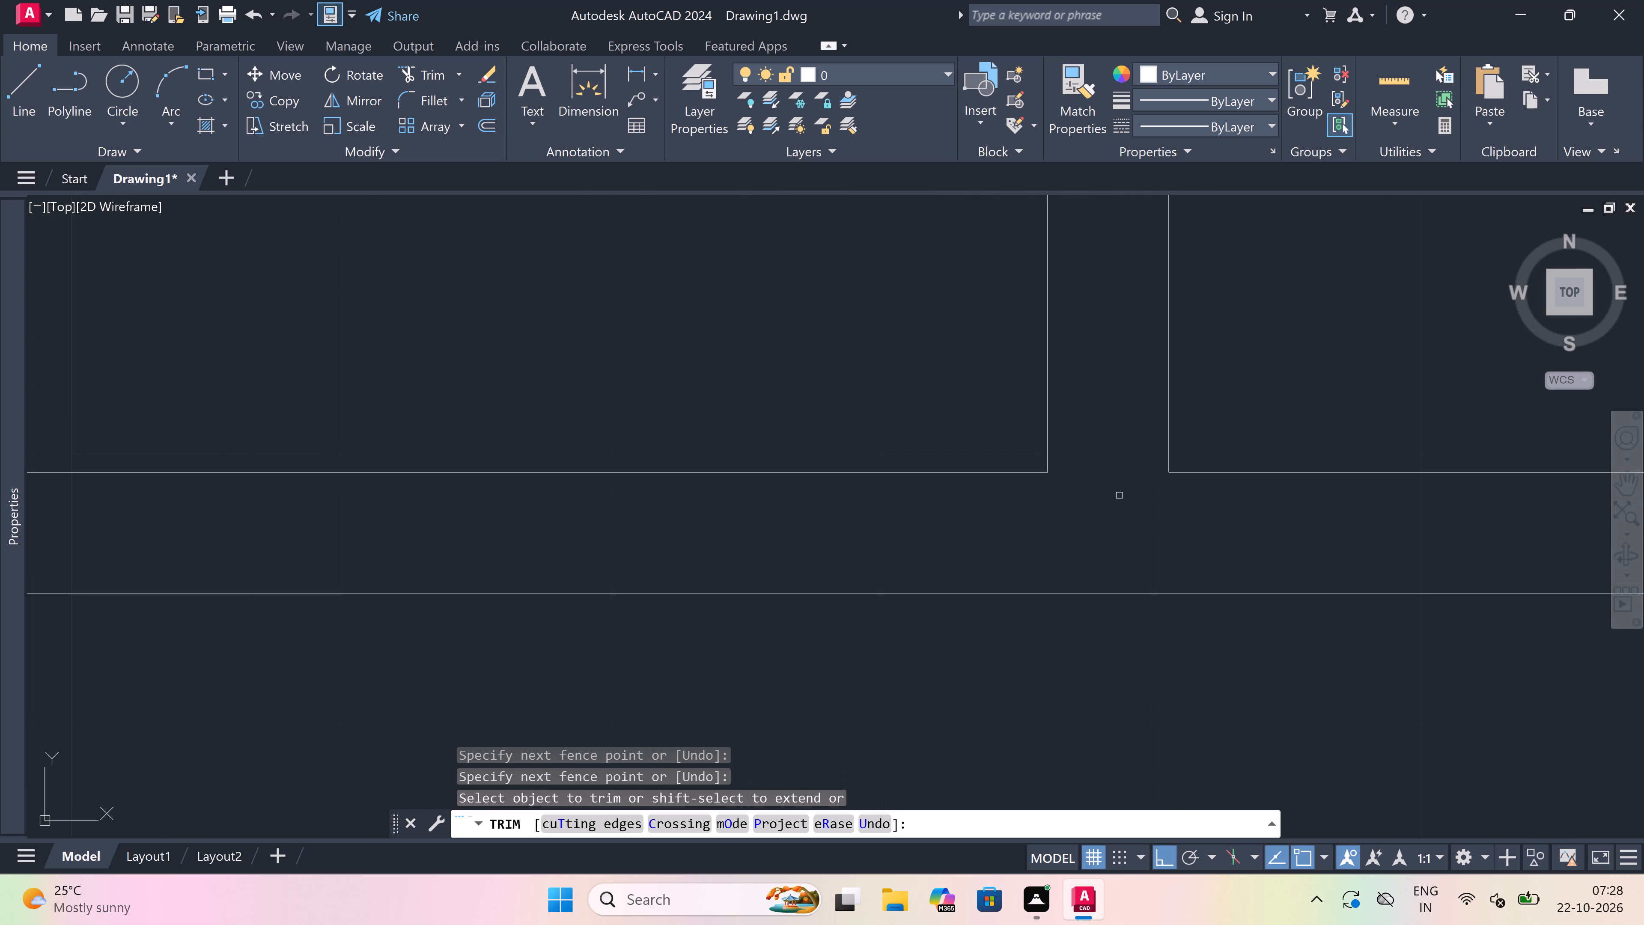
Trim the overlapping lines at the passage's upper right corner into a clean wall corner.
{"action": "scroll", "coordinate": [1004, 468], "scroll_direction": "down", "scroll_amount": 7}
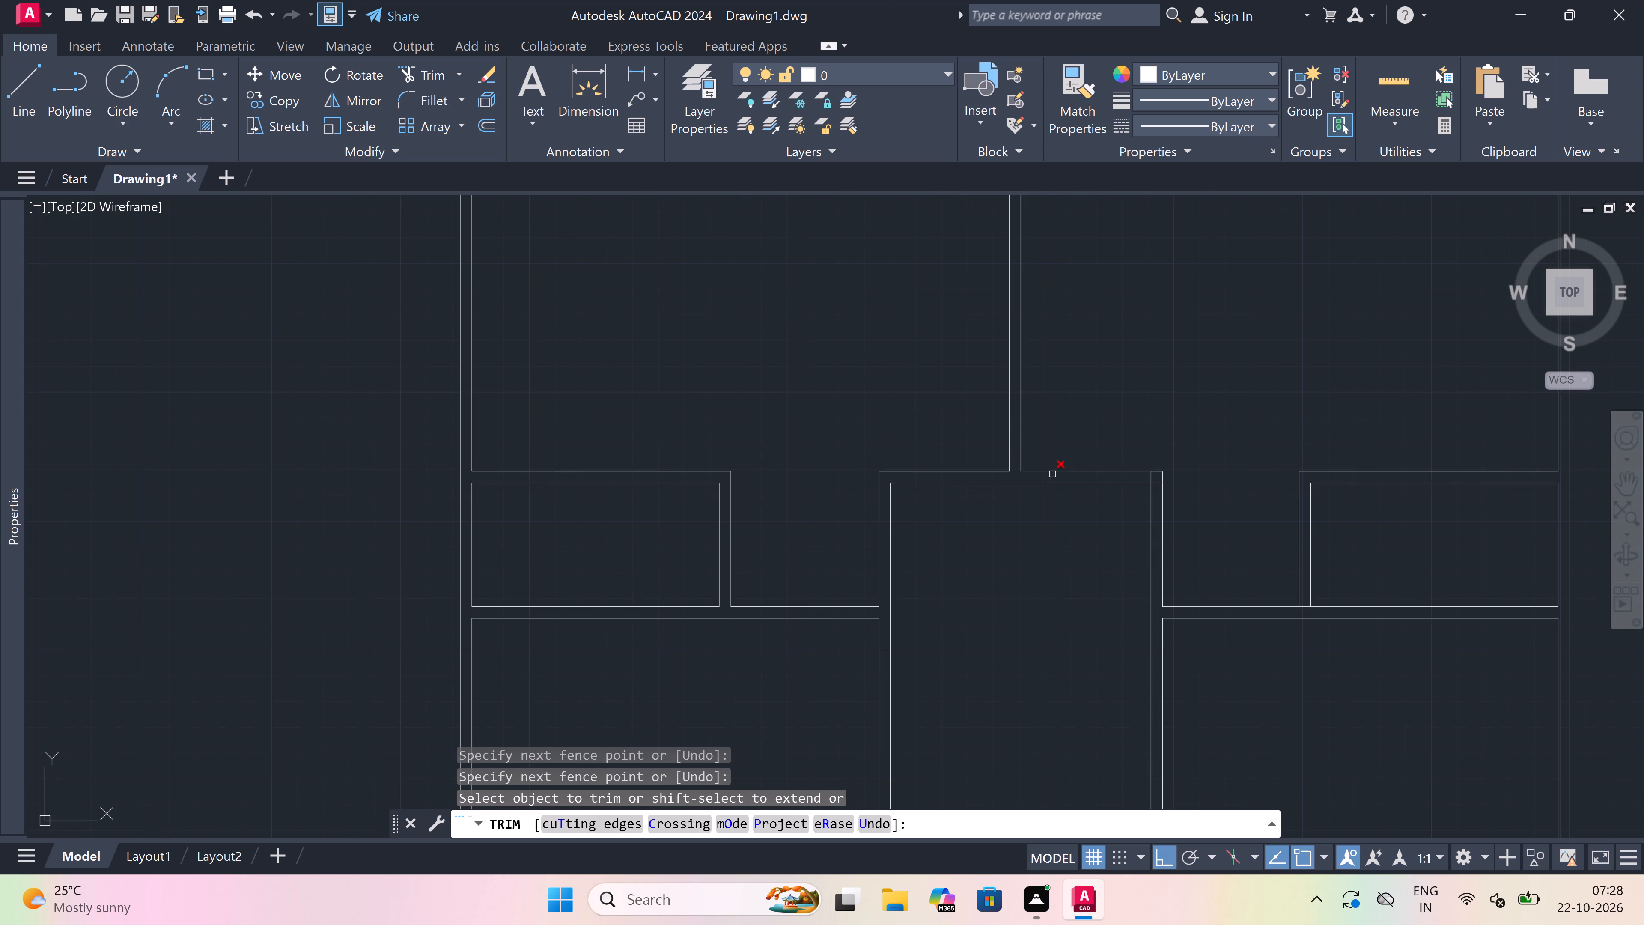
{"action": "scroll", "coordinate": [1112, 488], "scroll_direction": "up", "scroll_amount": 1}
{"action": "scroll", "coordinate": [1191, 463], "scroll_direction": "up", "scroll_amount": 3}
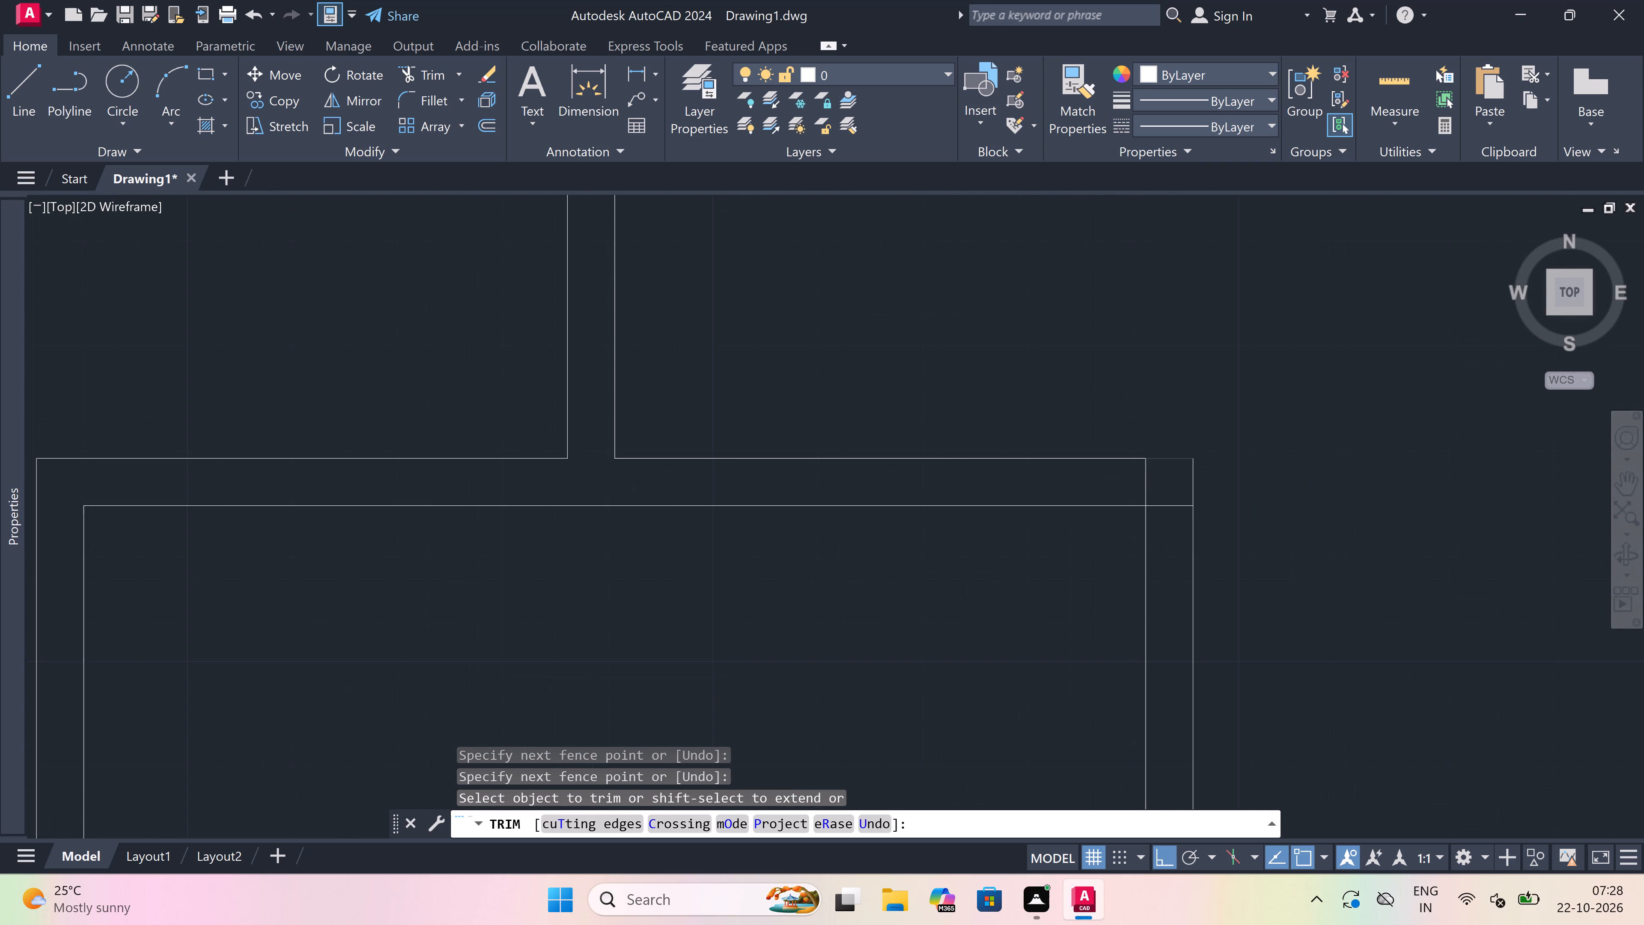
{"action": "left_click", "coordinate": [1155, 553]}
{"action": "double_click", "coordinate": [1170, 471]}
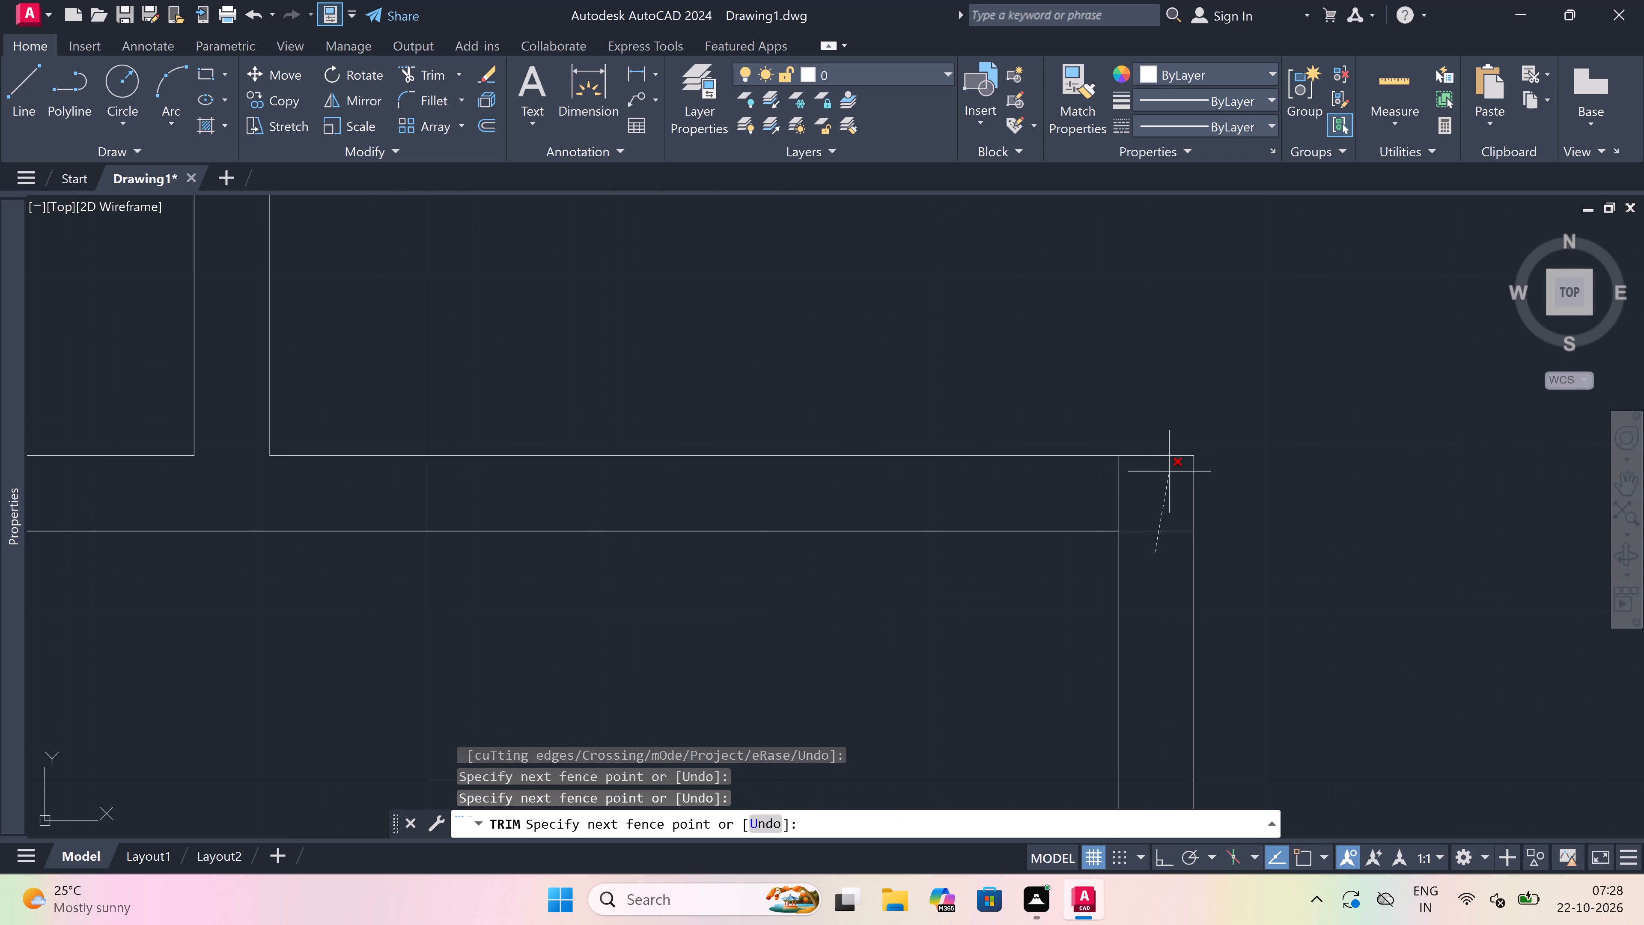
{"action": "left_click", "coordinate": [1161, 484]}
{"action": "left_click", "coordinate": [1093, 489]}
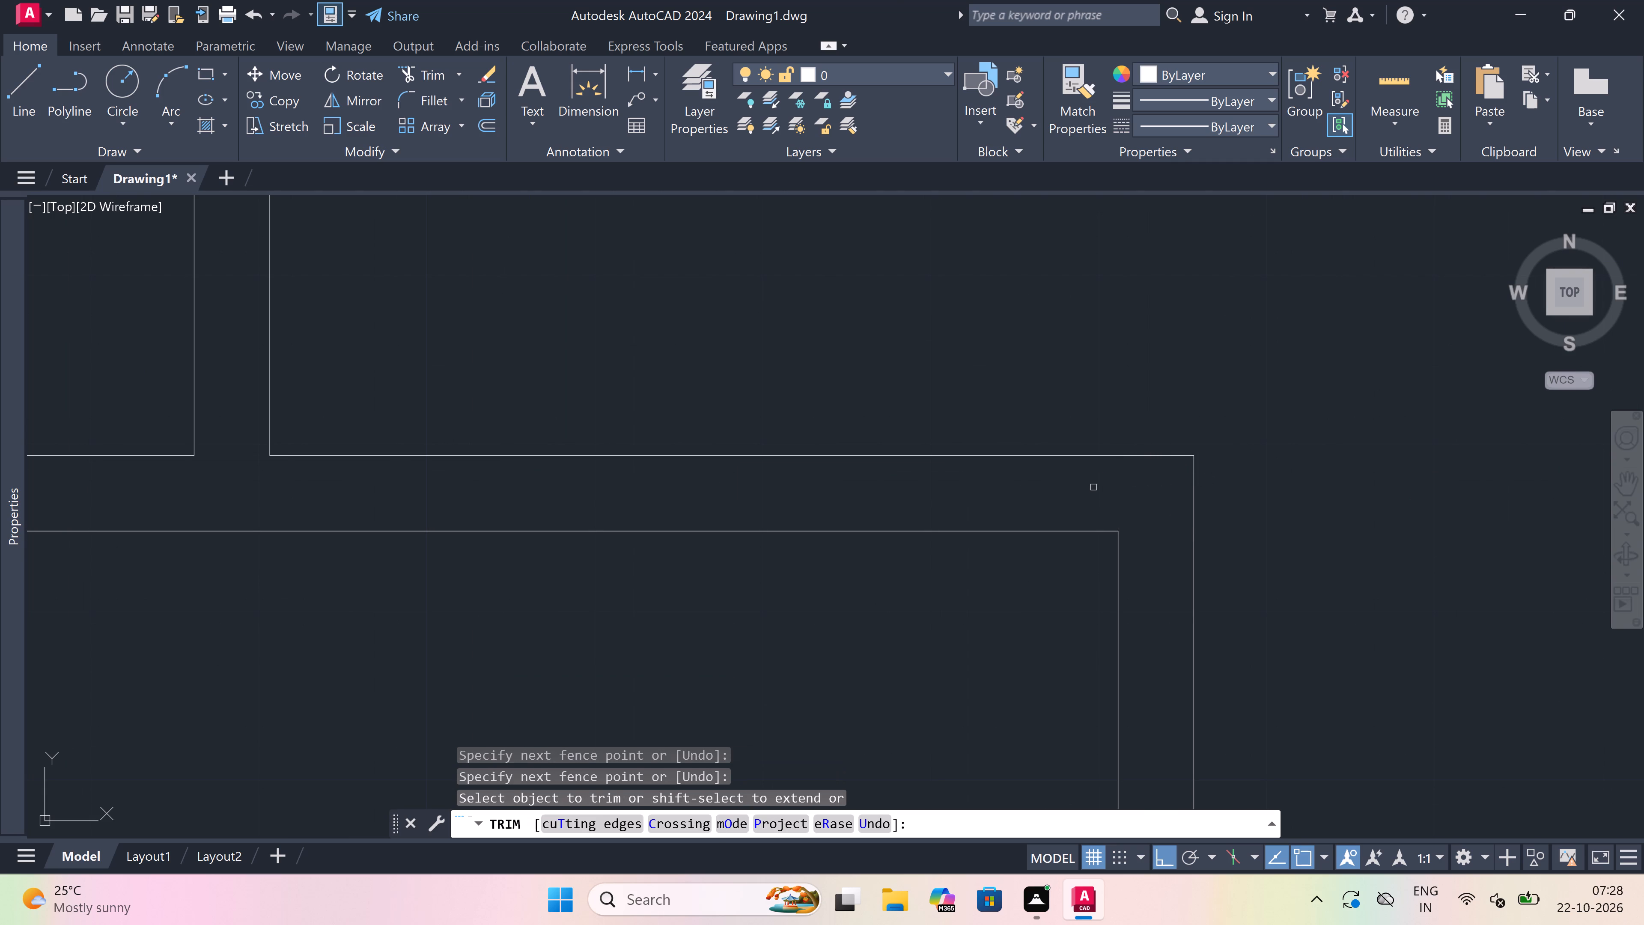
{"action": "scroll", "coordinate": [1093, 487], "scroll_direction": "down", "scroll_amount": 4}
{"action": "key", "text": "Escape"}
Create a new layer named line2 and set its color to index 11.
{"action": "scroll", "coordinate": [1040, 523], "scroll_direction": "down", "scroll_amount": 2}
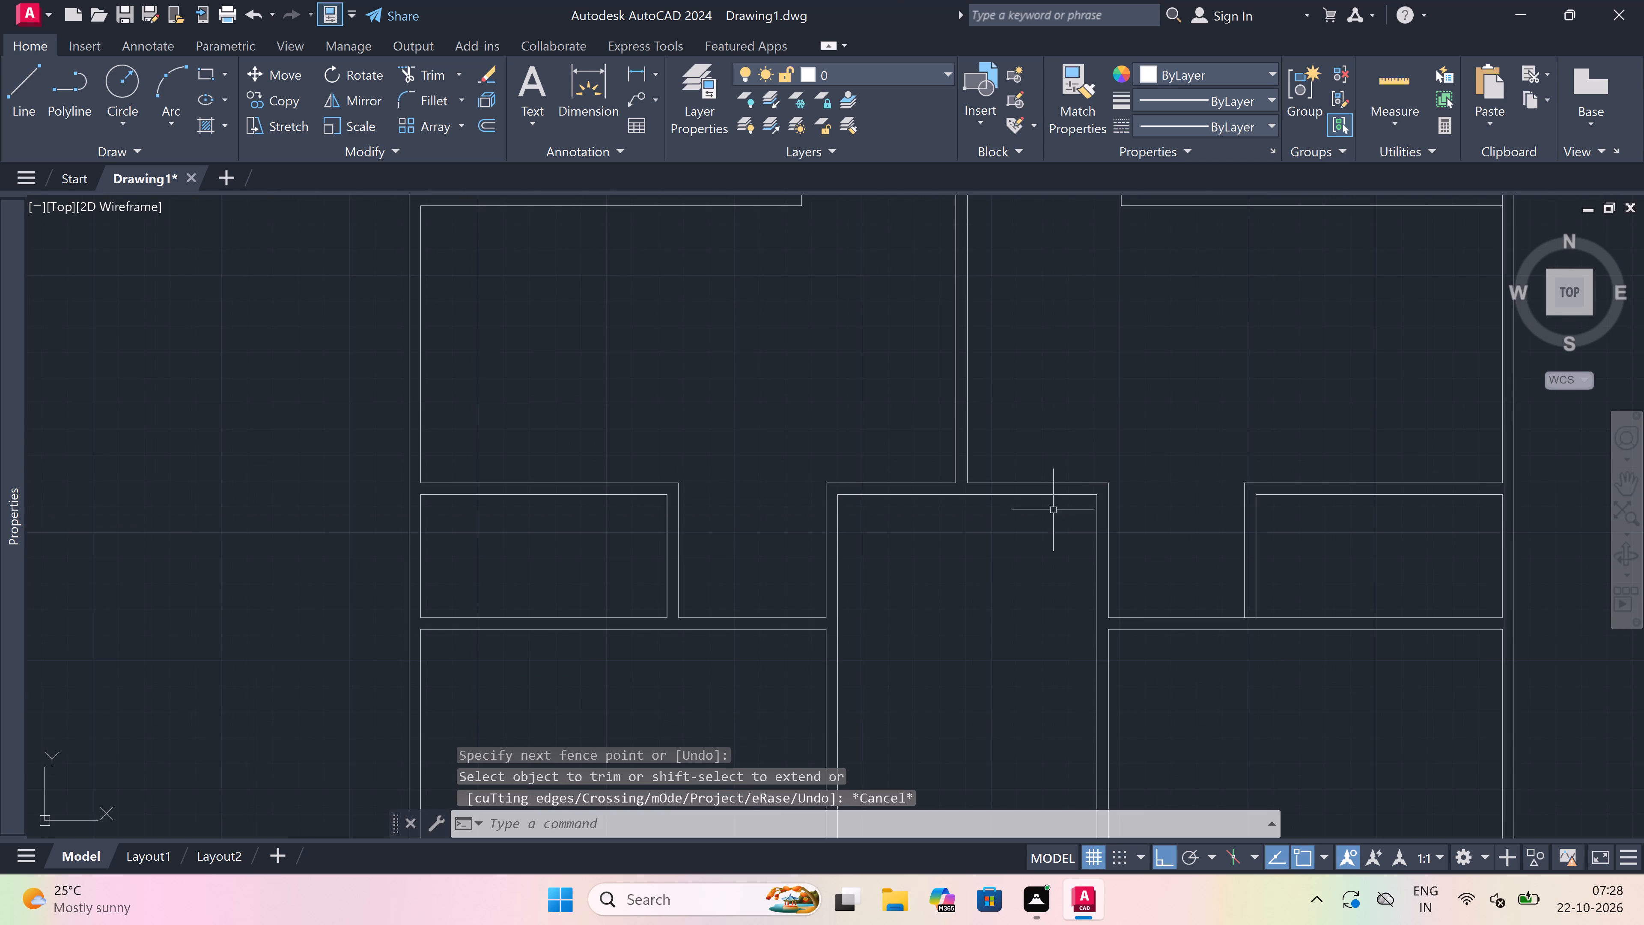
{"action": "scroll", "coordinate": [1040, 524], "scroll_direction": "down", "scroll_amount": 2}
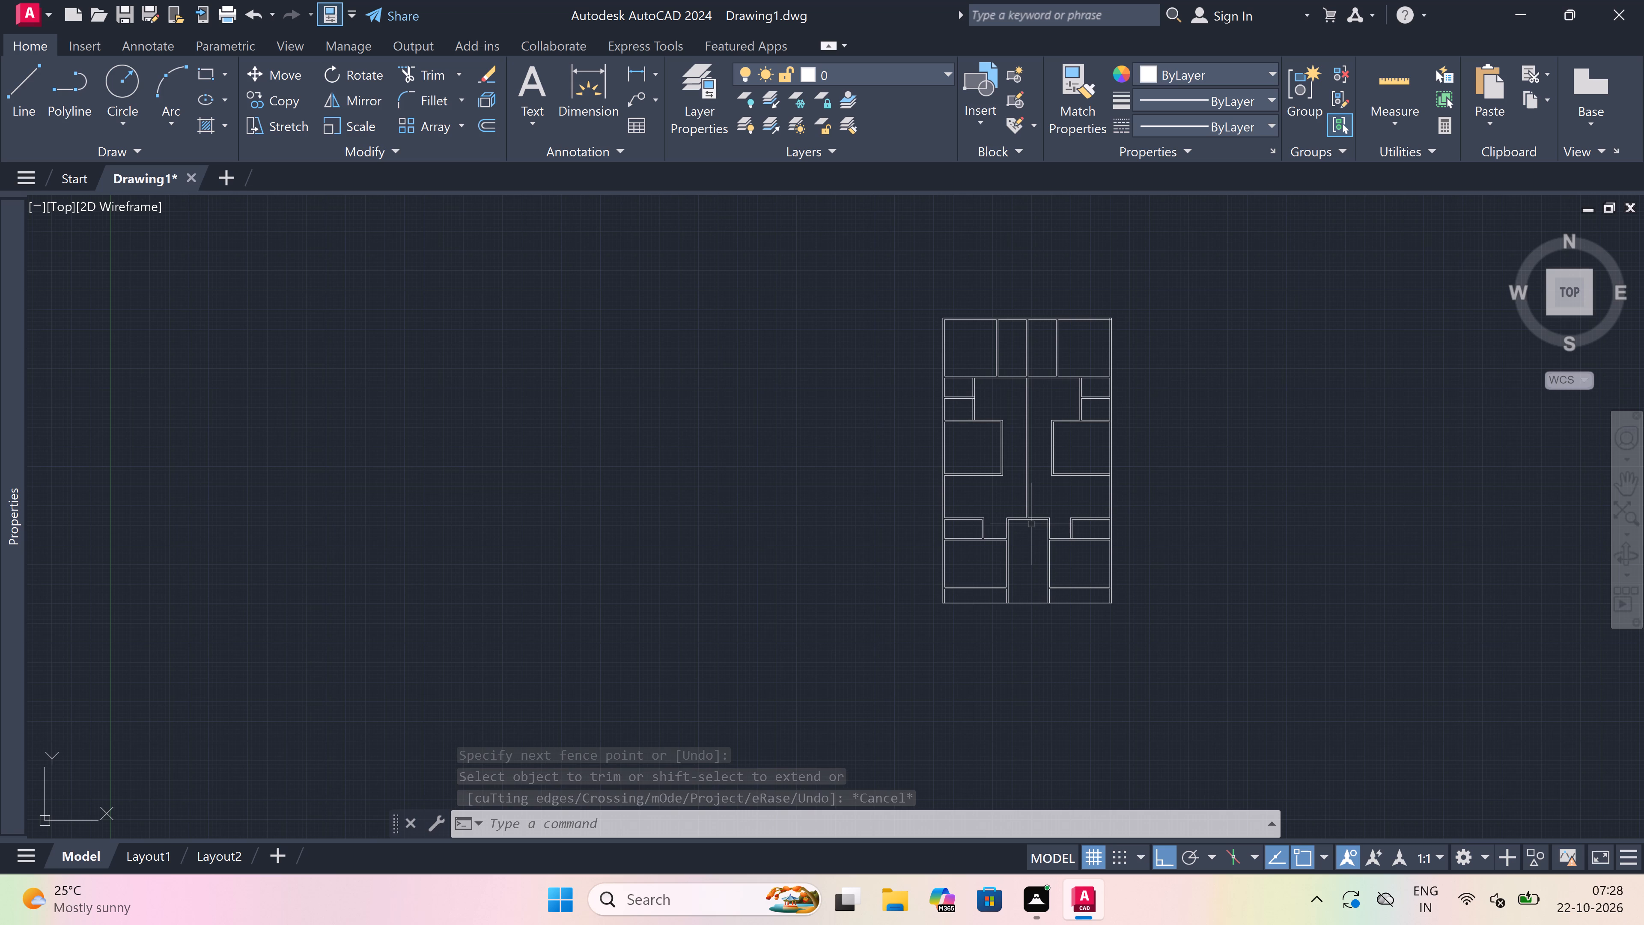
{"action": "scroll", "coordinate": [1031, 524], "scroll_direction": "down", "scroll_amount": 2}
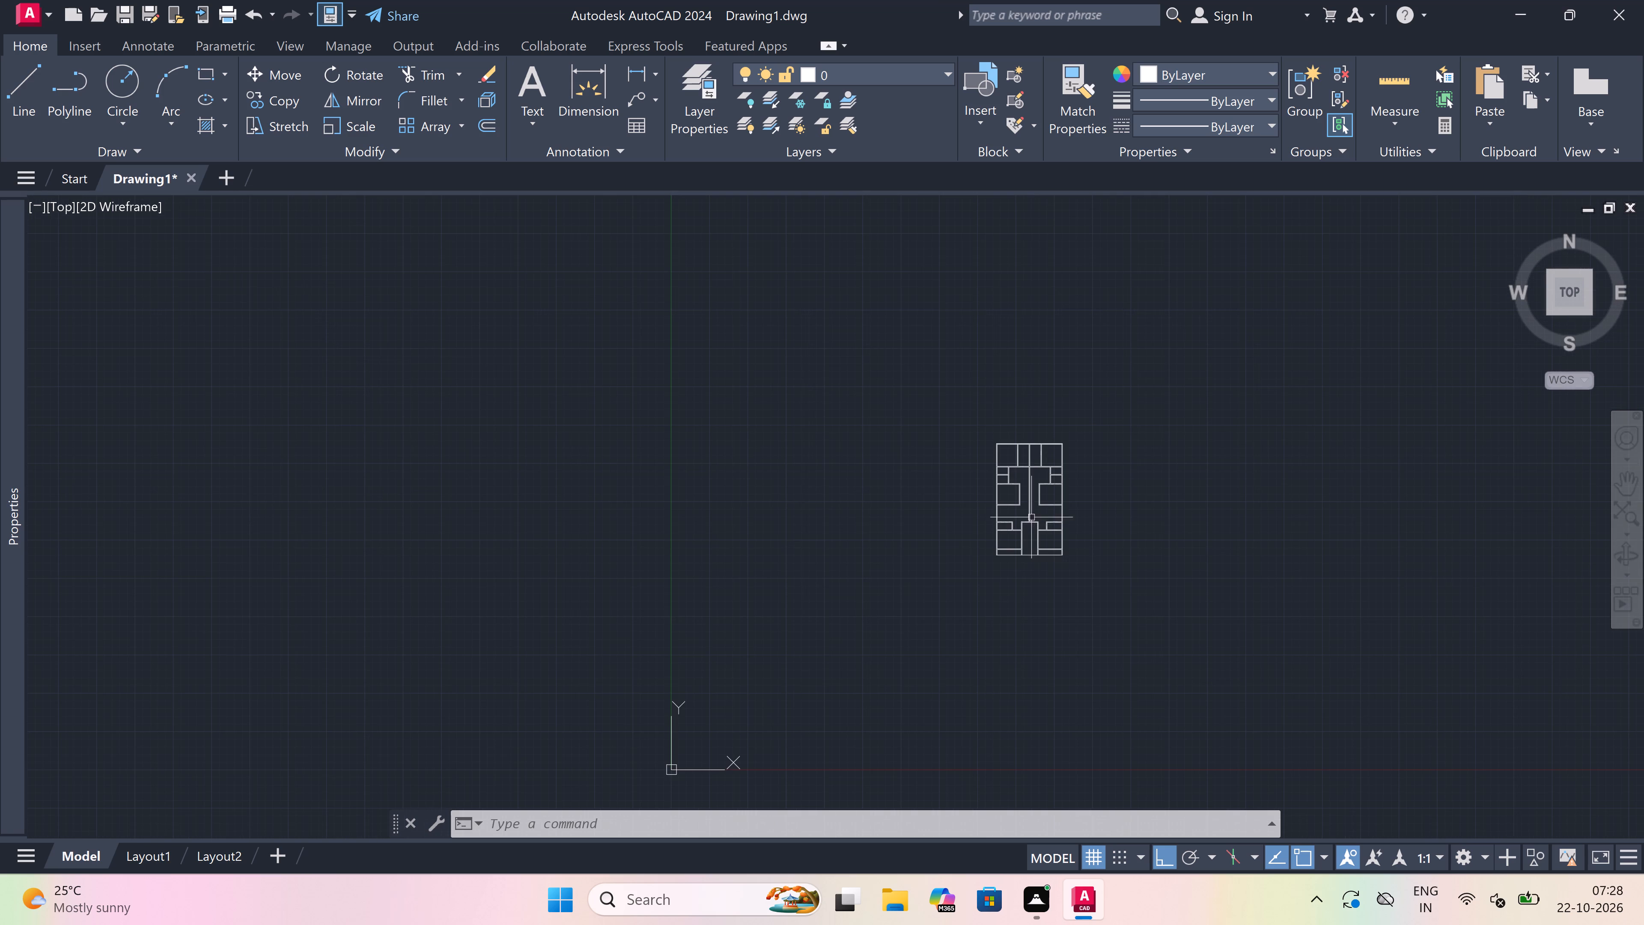
{"action": "scroll", "coordinate": [1033, 452], "scroll_direction": "up", "scroll_amount": 4}
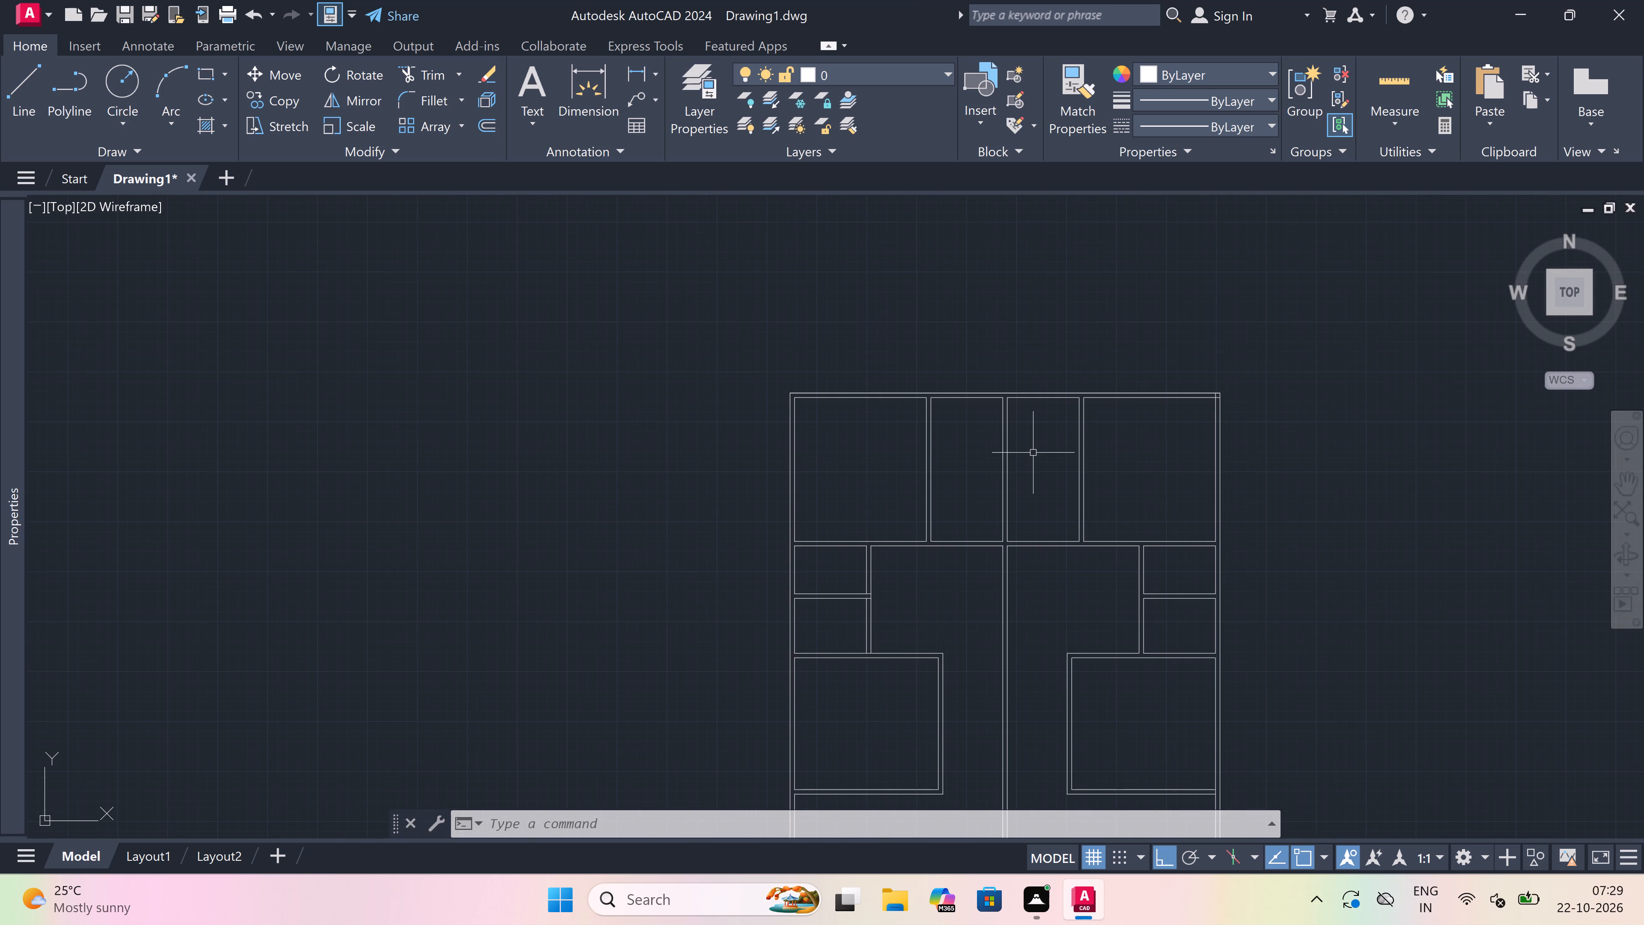
{"action": "double_click", "coordinate": [700, 128]}
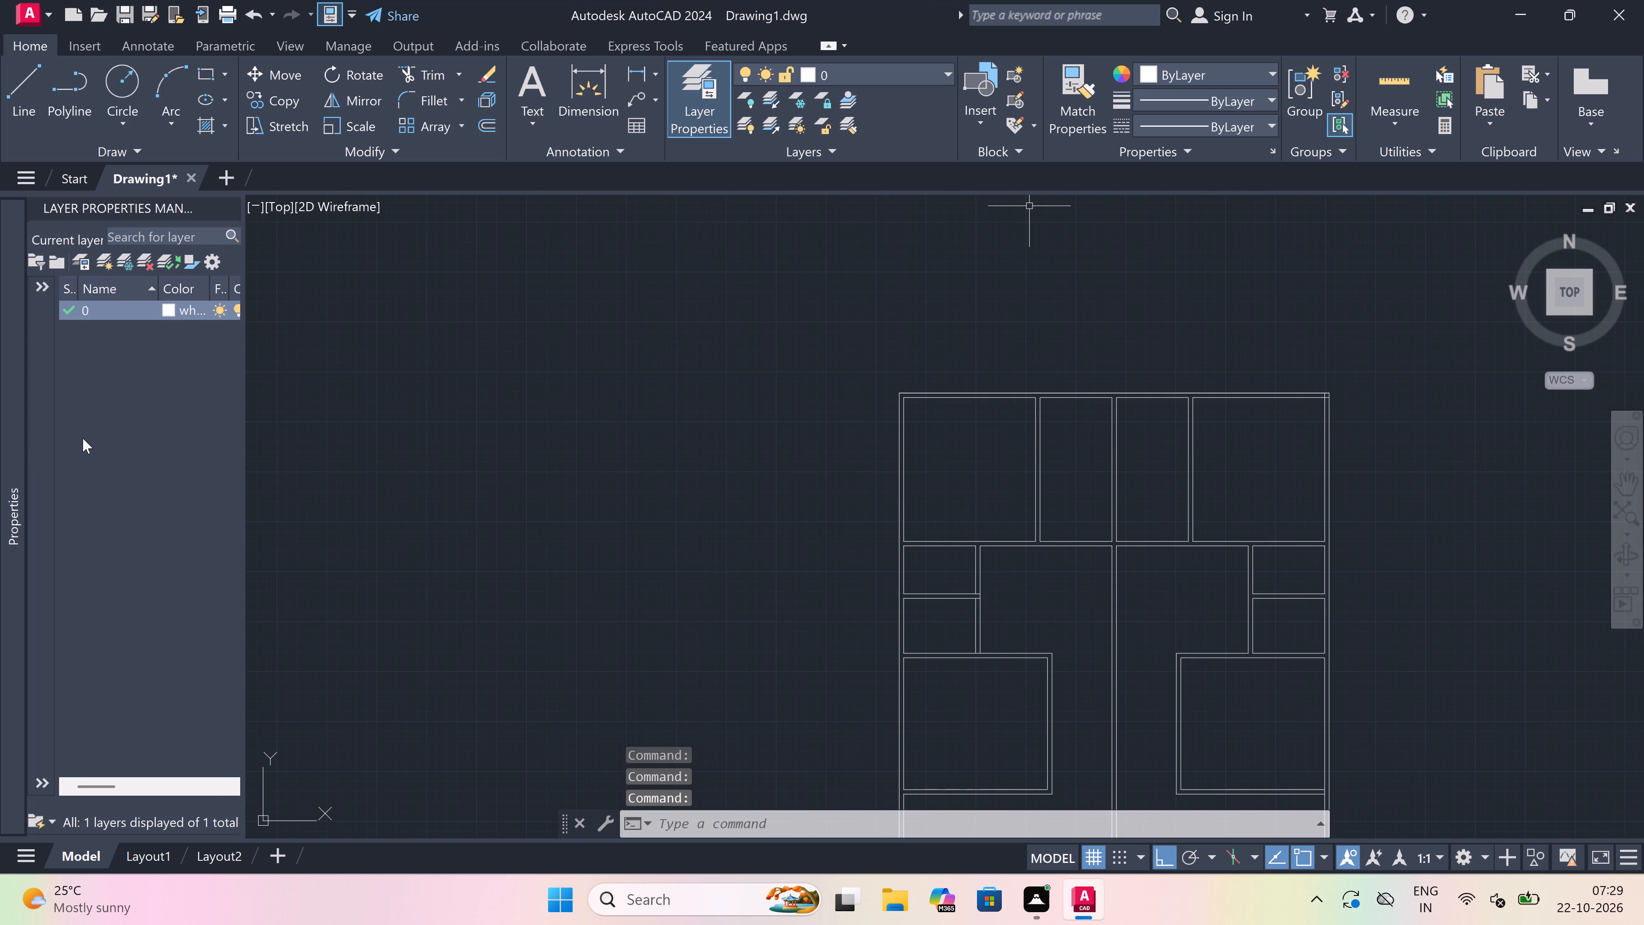
{"action": "right_click", "coordinate": [83, 438]}
{"action": "right_click", "coordinate": [83, 438]}
{"action": "left_click", "coordinate": [179, 422]}
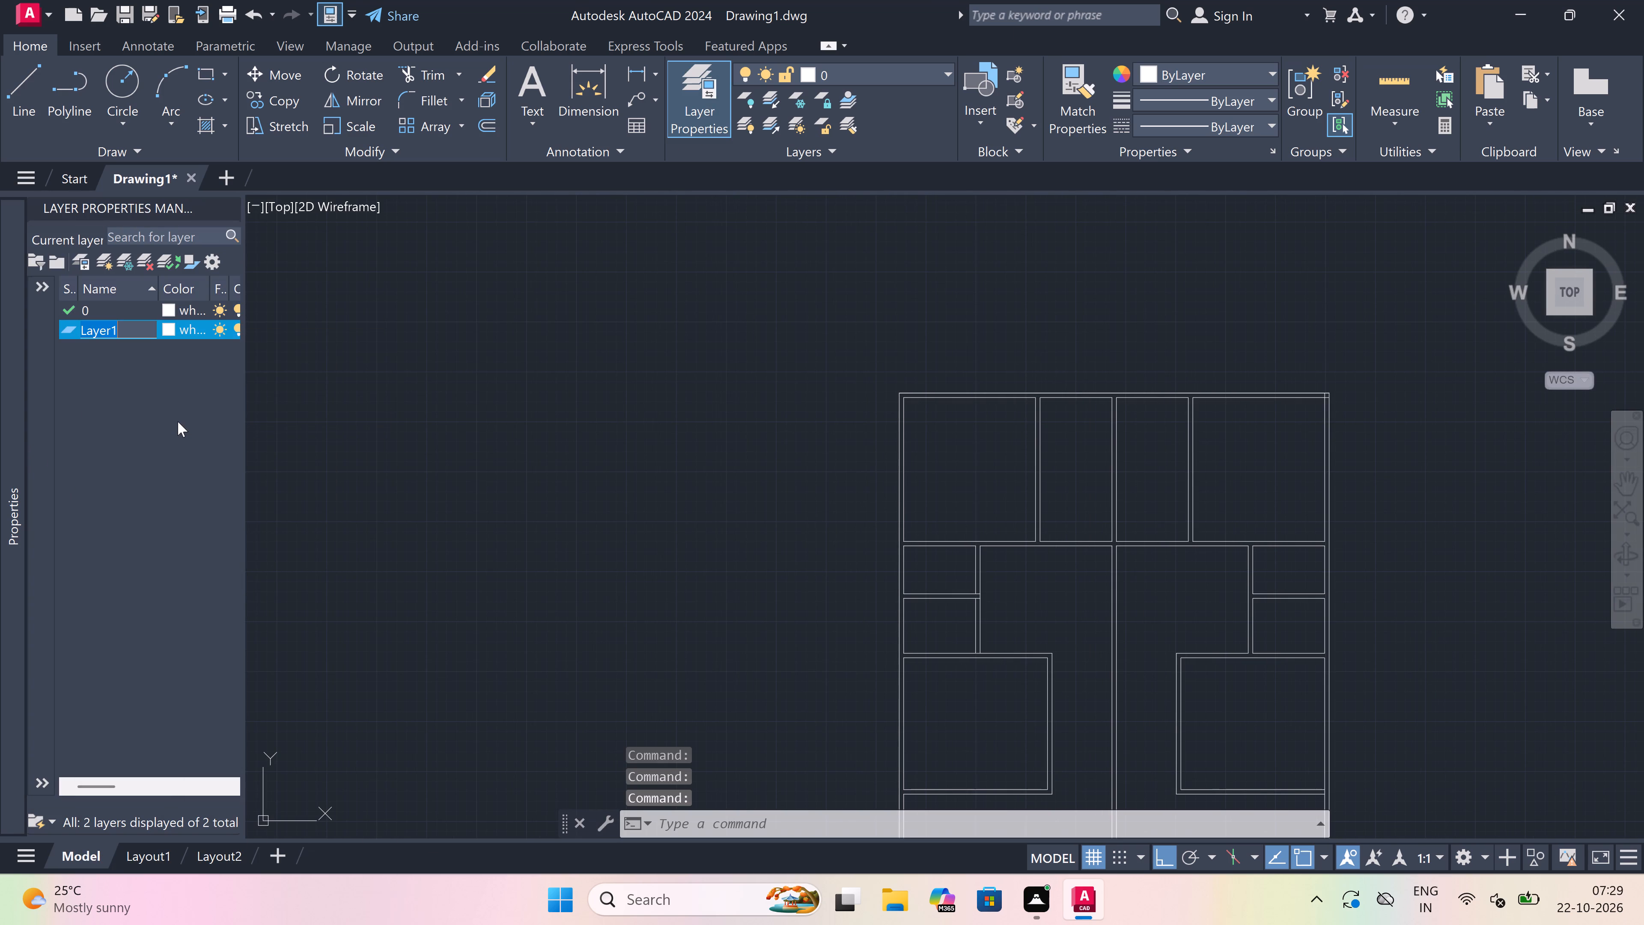
{"action": "key", "text": "BackSpace"}
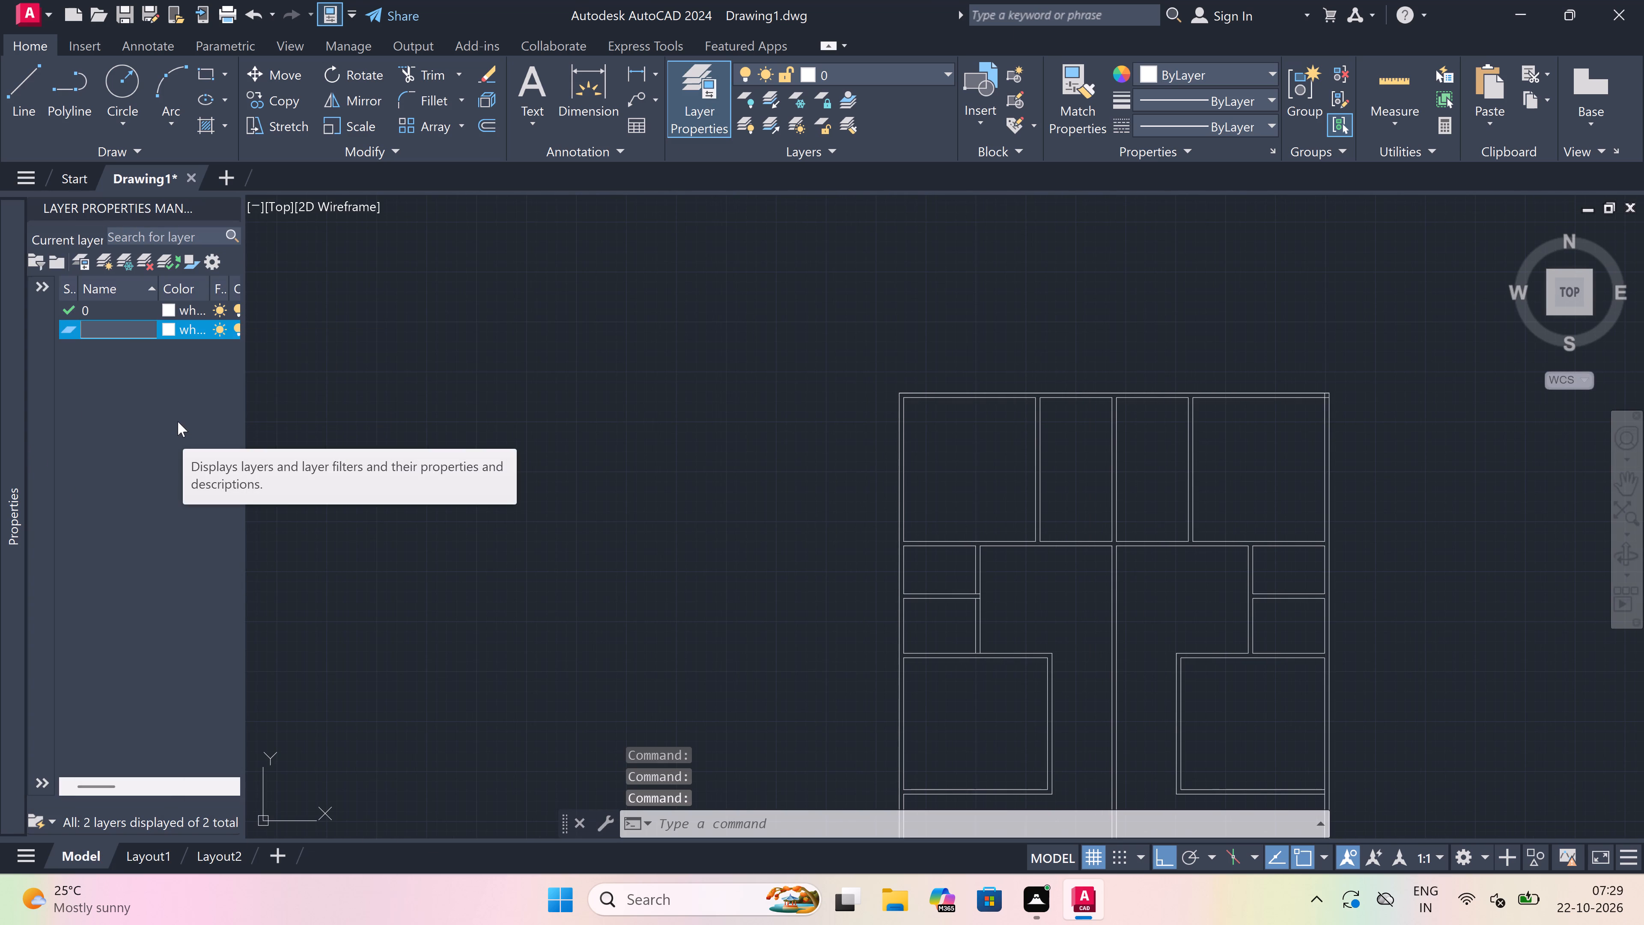
{"action": "key", "text": "l"}
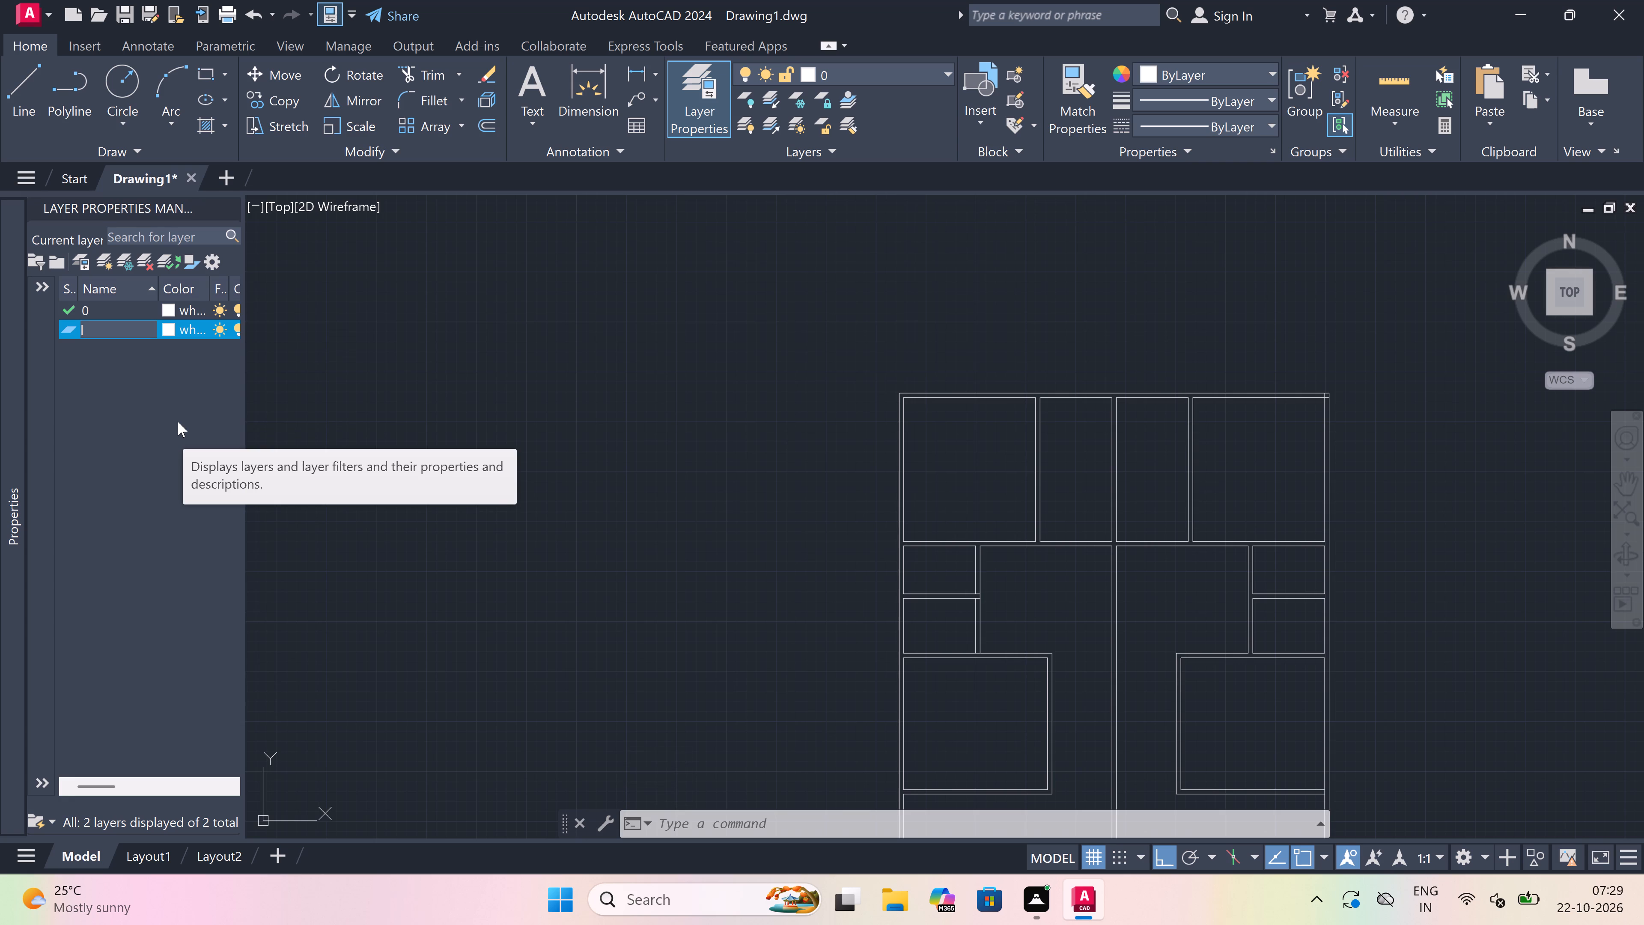
{"action": "type", "text": "in"}
{"action": "type", "text": "e2"}
{"action": "double_click", "coordinate": [164, 324]}
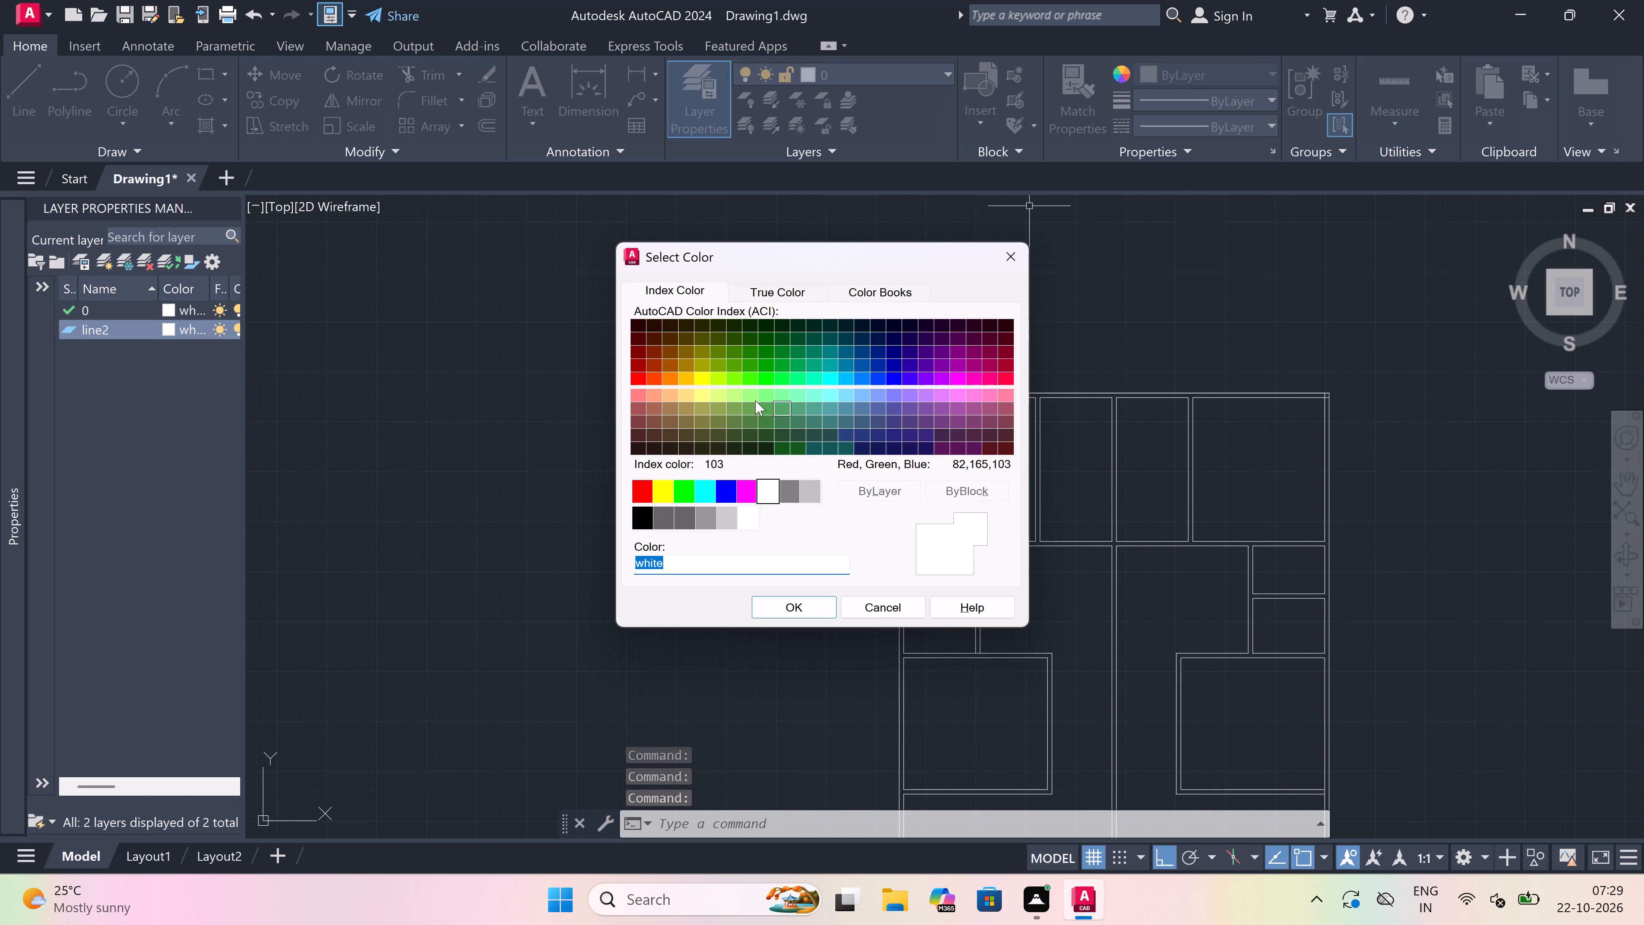
{"action": "left_click", "coordinate": [642, 394]}
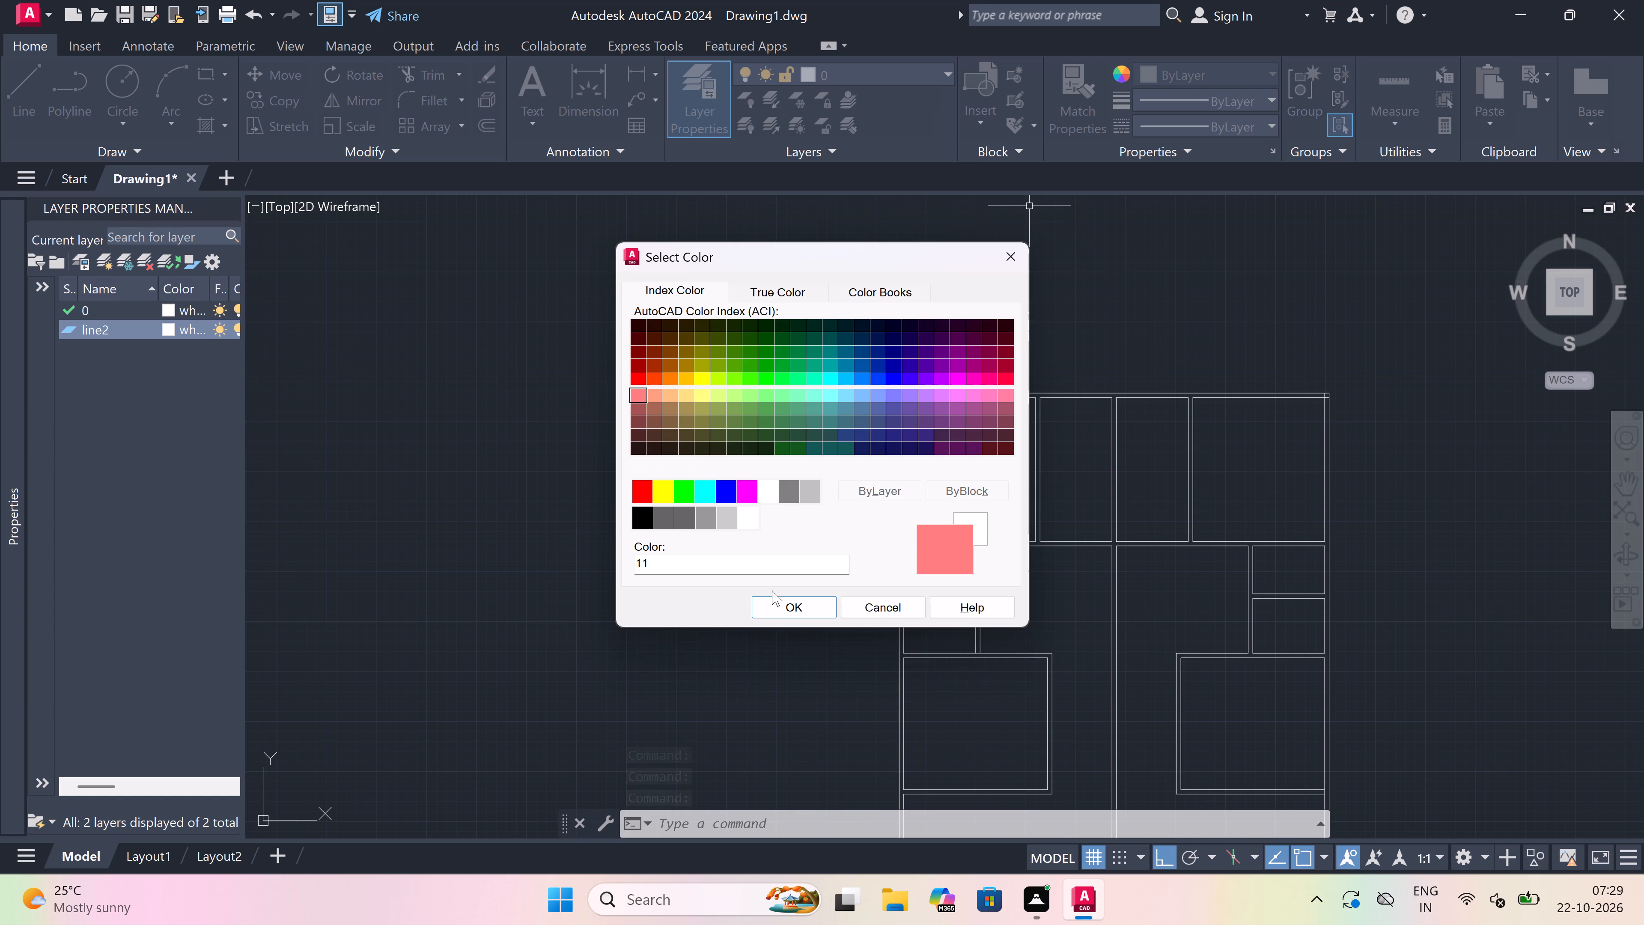
{"action": "left_click", "coordinate": [776, 608]}
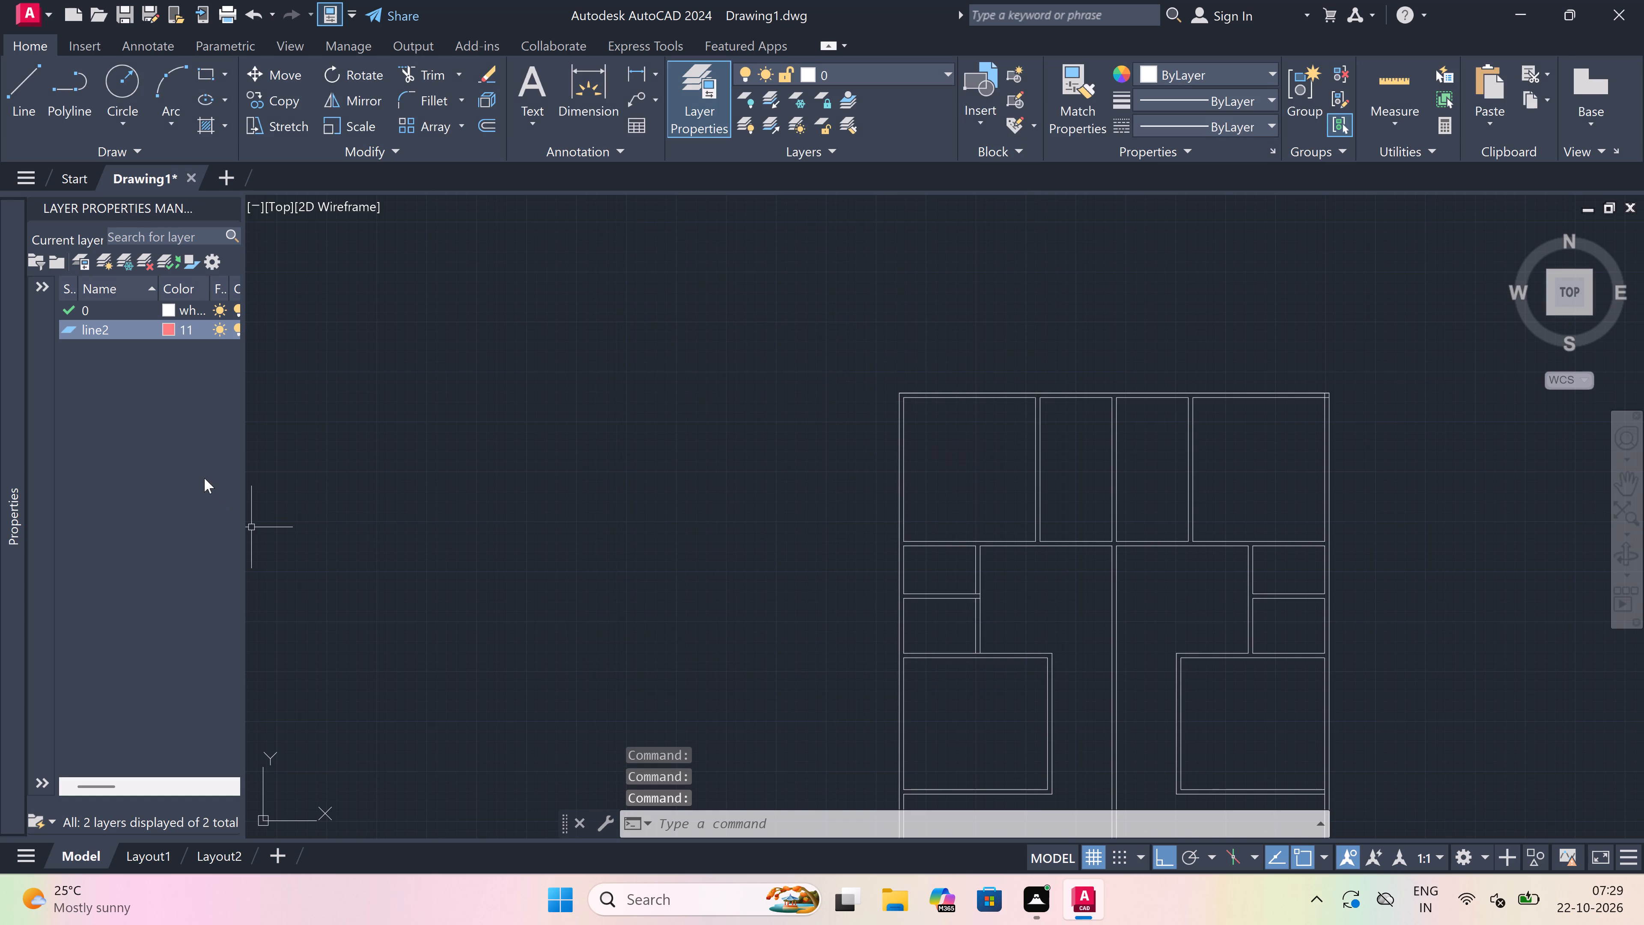
Create a new layer named line3 and set its color to index 171.
{"action": "right_click_drag", "start_coordinate": [197, 476], "coordinate": [220, 483]}
{"action": "left_click", "coordinate": [351, 418]}
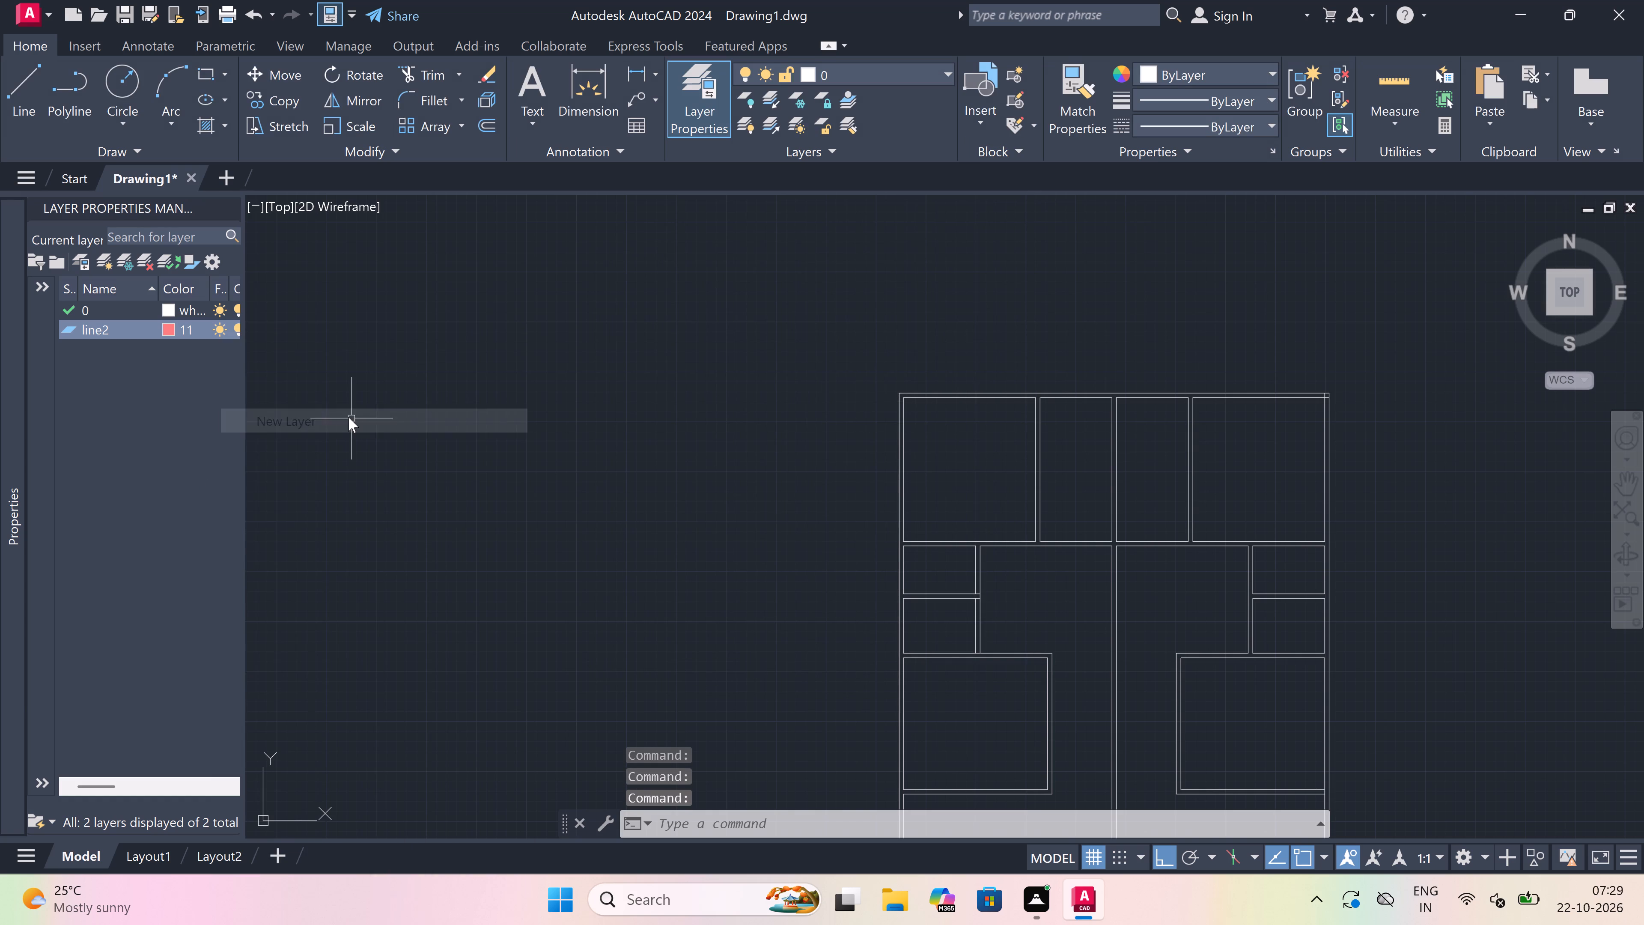
{"action": "key", "text": "BackSpace"}
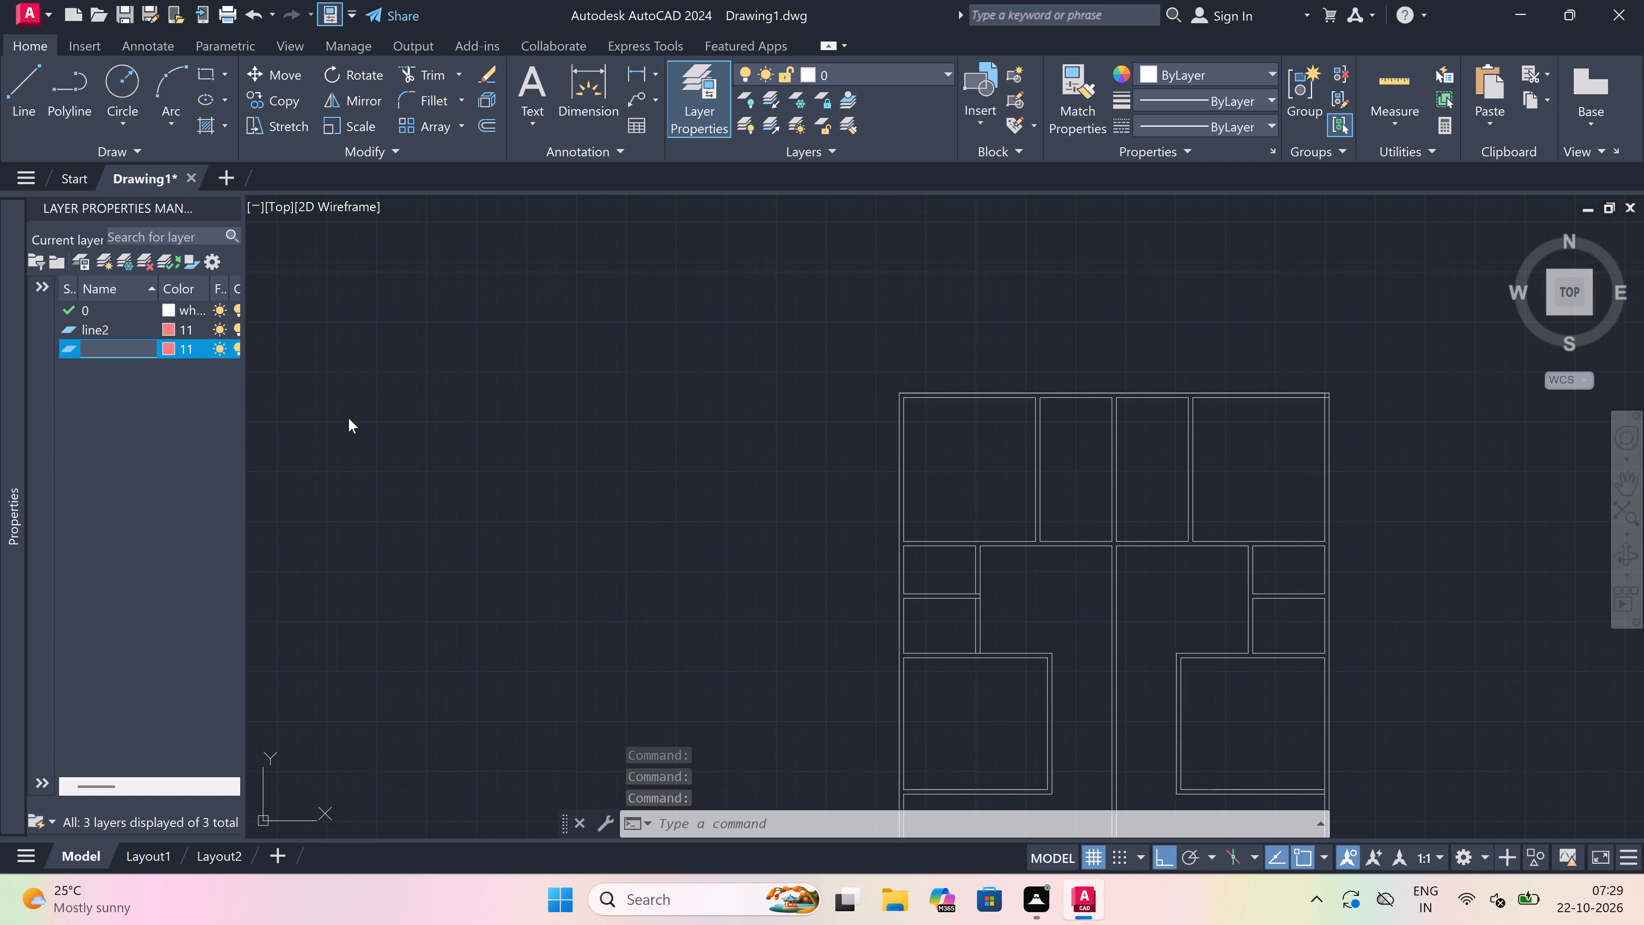
{"action": "type", "text": "lin"}
{"action": "key", "text": "e"}
{"action": "key", "text": "2"}
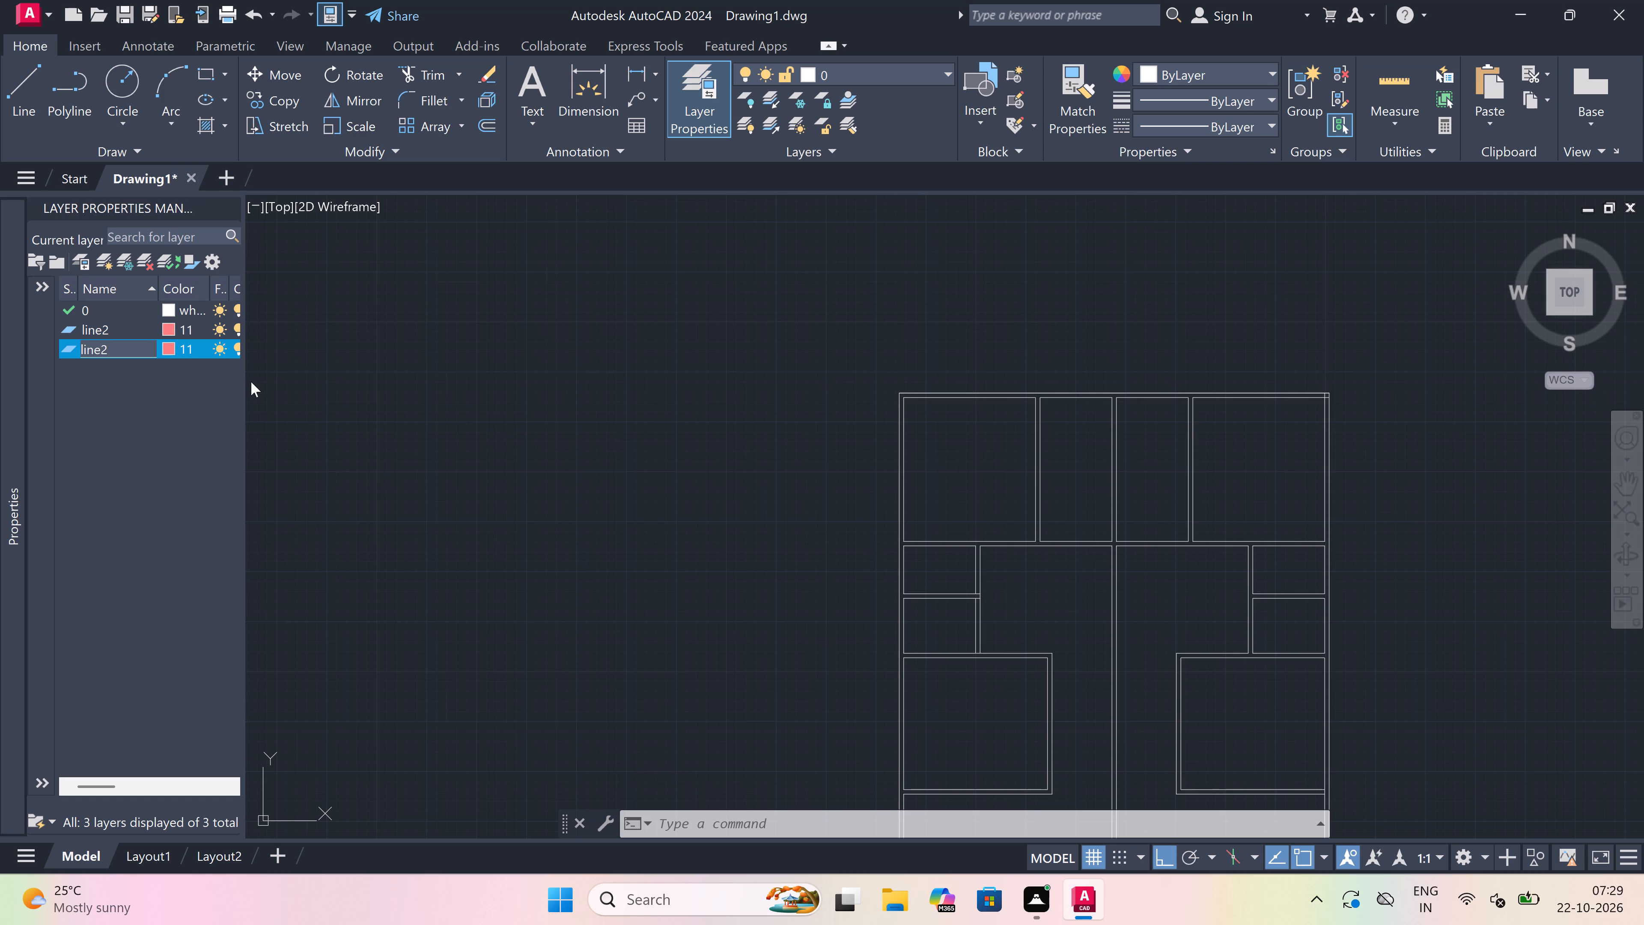
{"action": "key", "text": "BackSpace"}
{"action": "key", "text": "3"}
{"action": "left_click", "coordinate": [171, 345]}
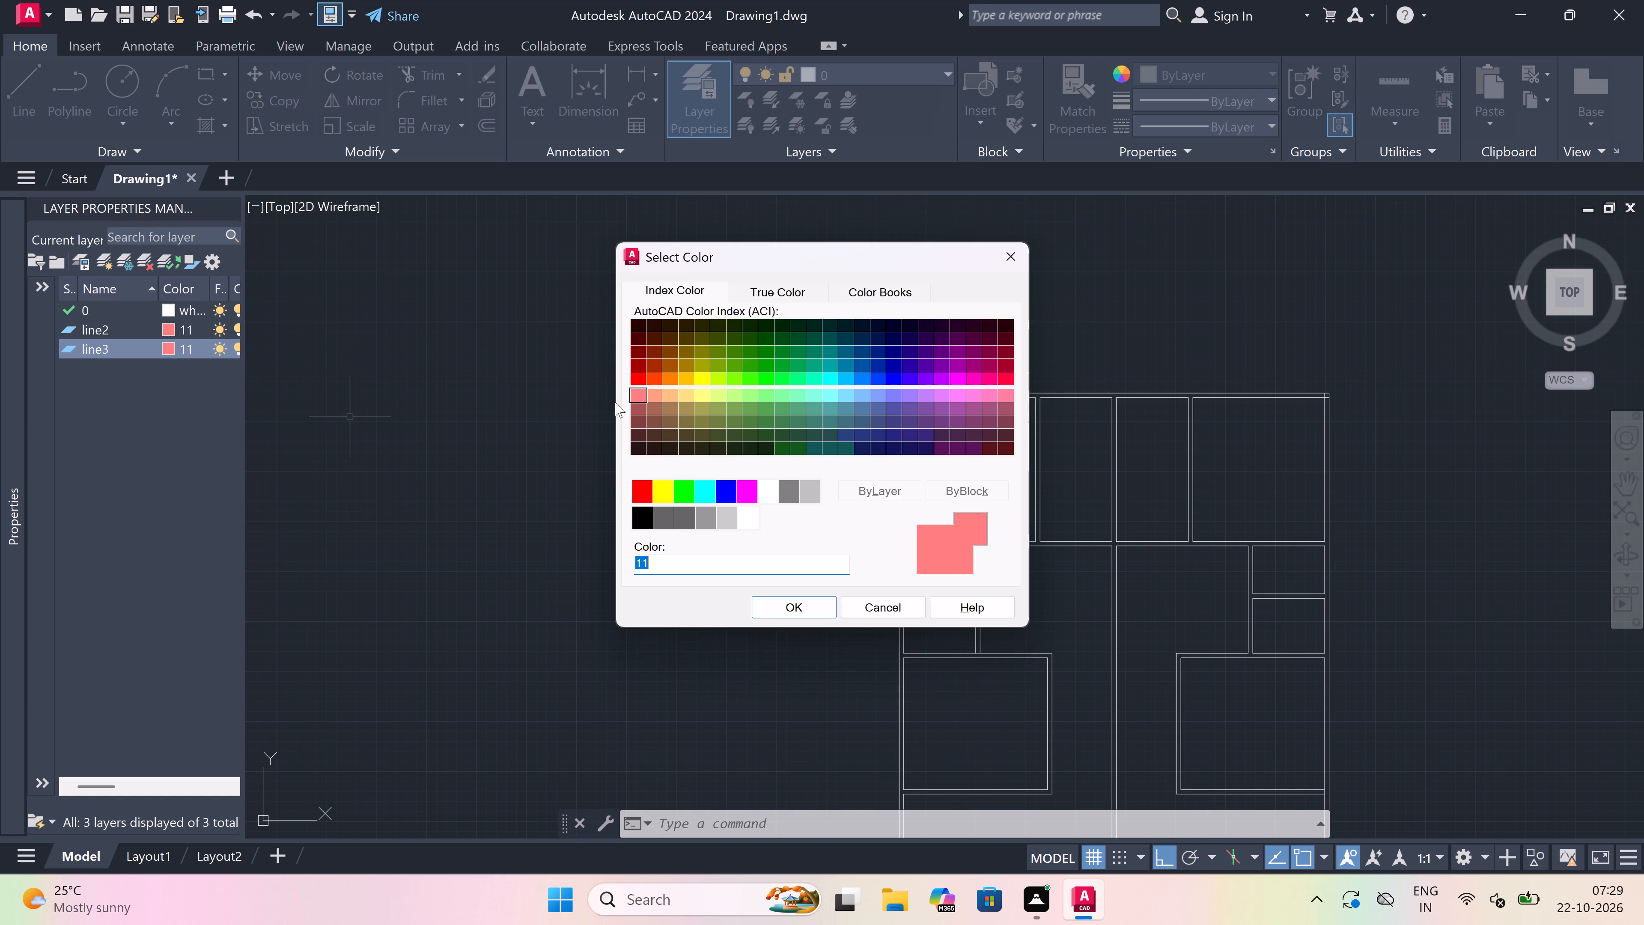
{"action": "left_click", "coordinate": [896, 393]}
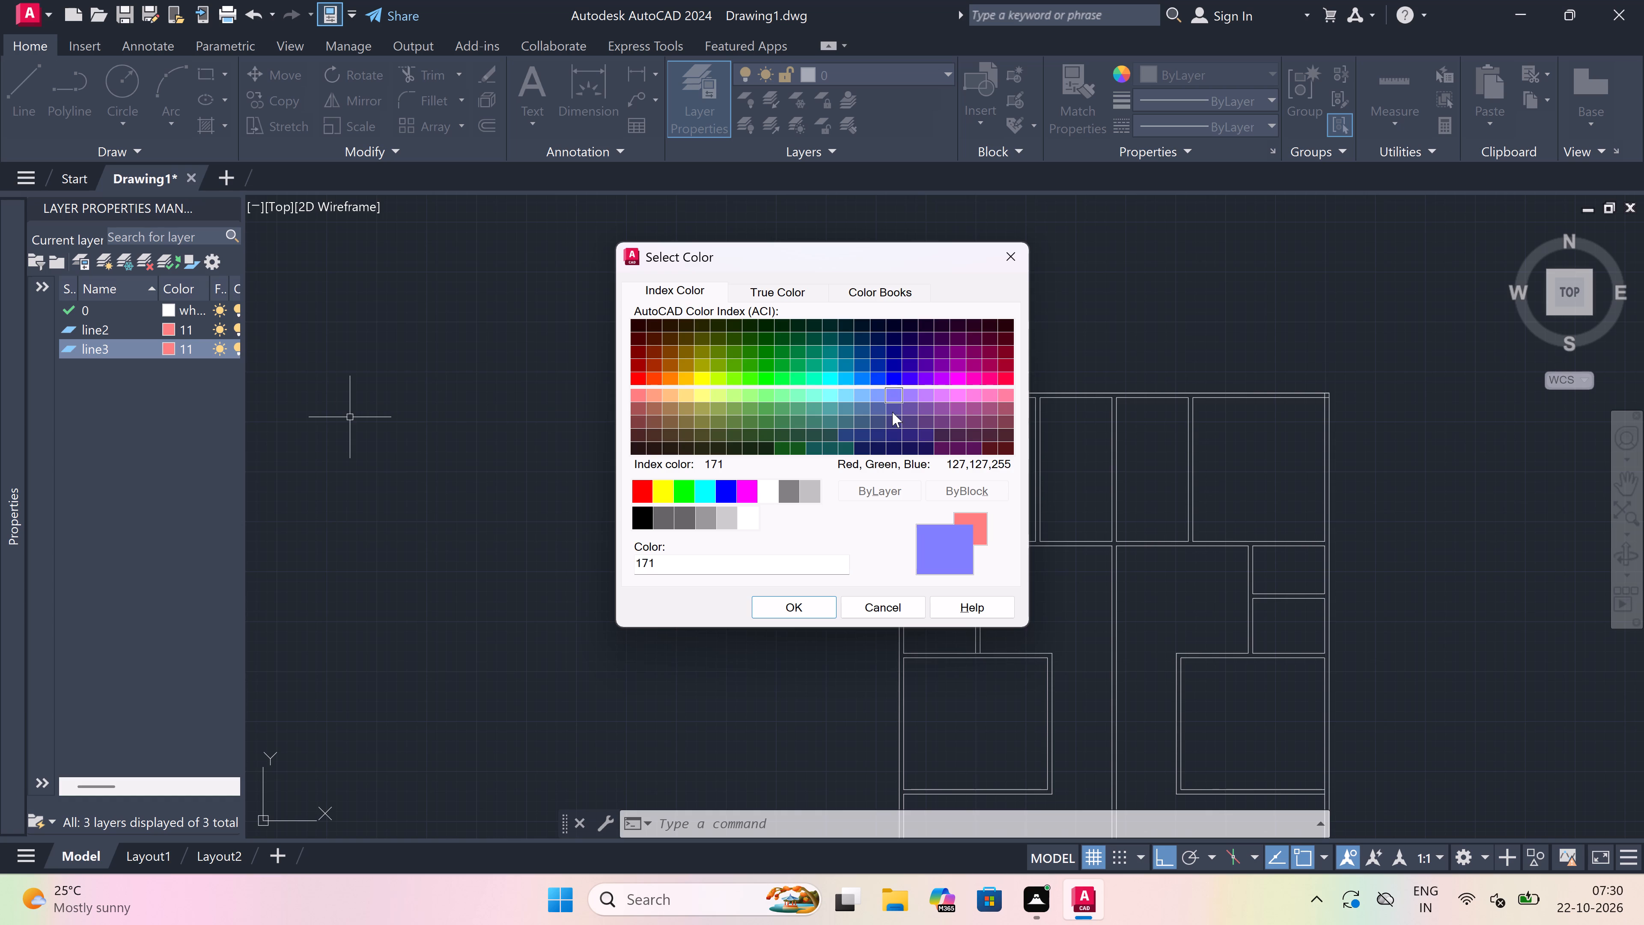
{"action": "left_click", "coordinate": [797, 608]}
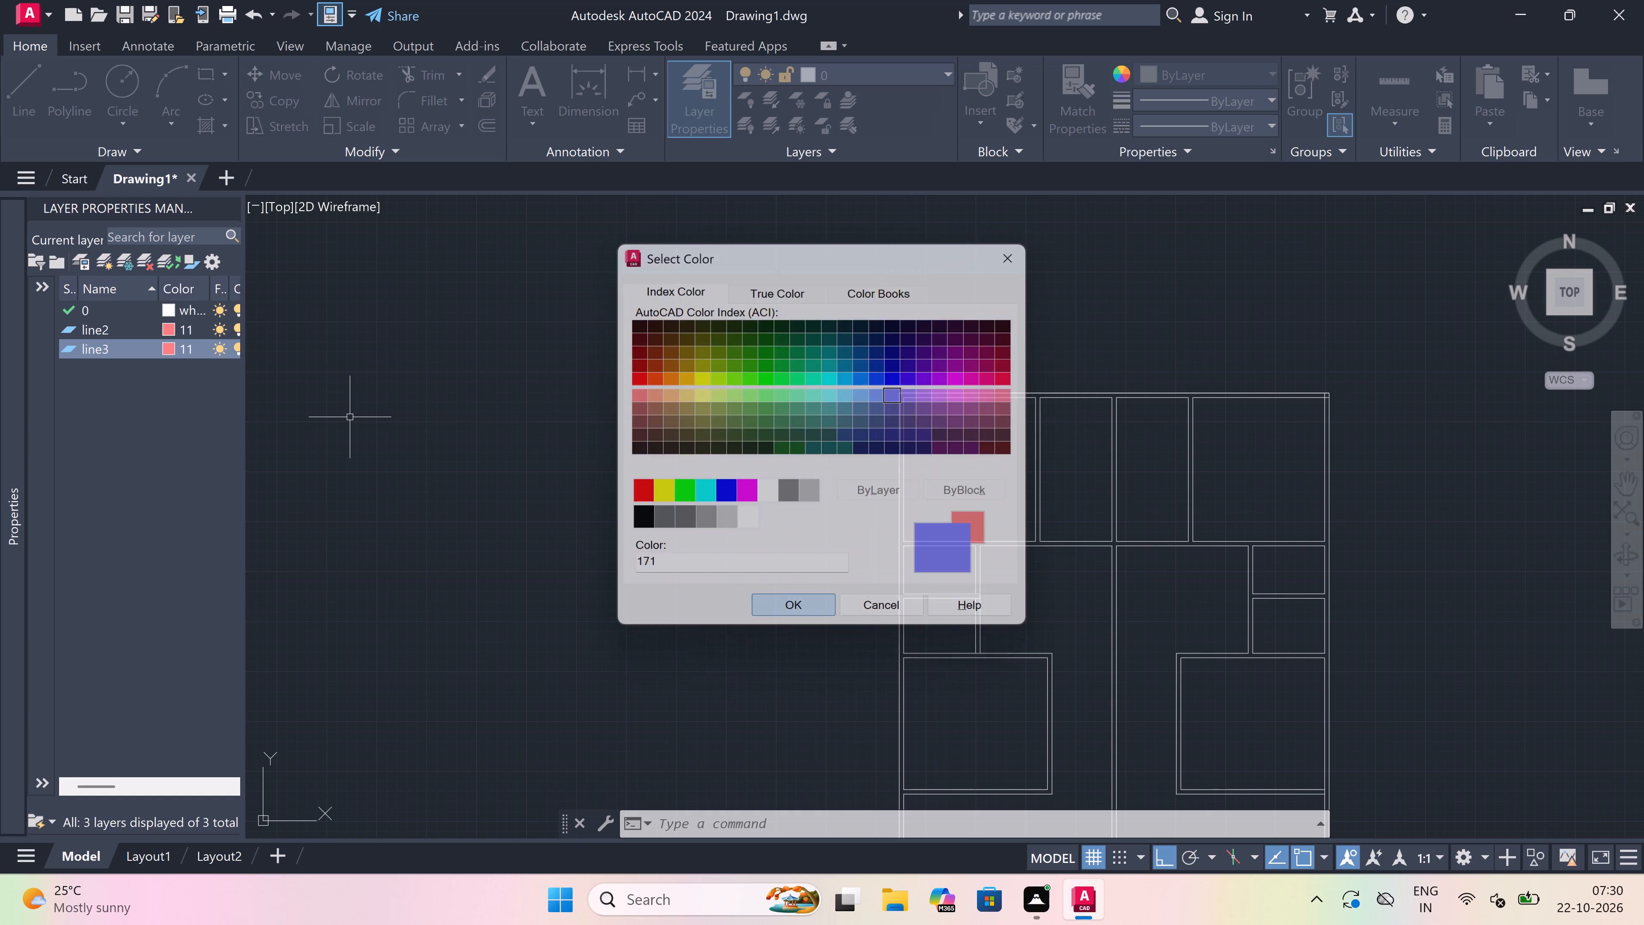
Create a new layer named line4 and set its color to index 123.
{"action": "right_click", "coordinate": [155, 454]}
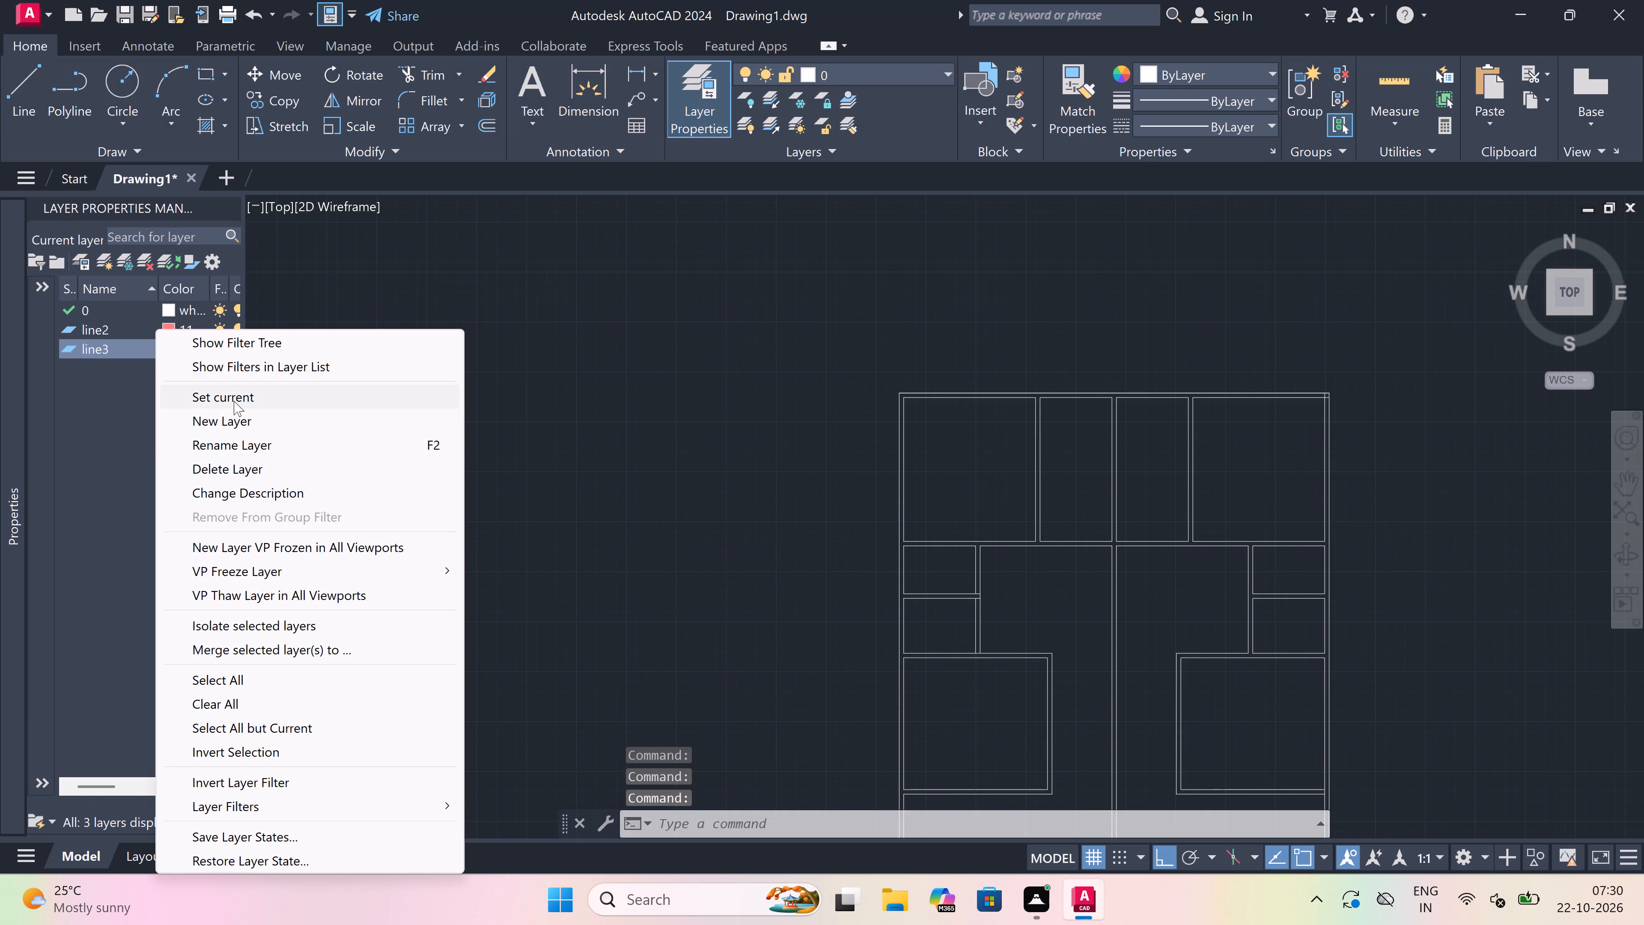
{"action": "left_click", "coordinate": [224, 423]}
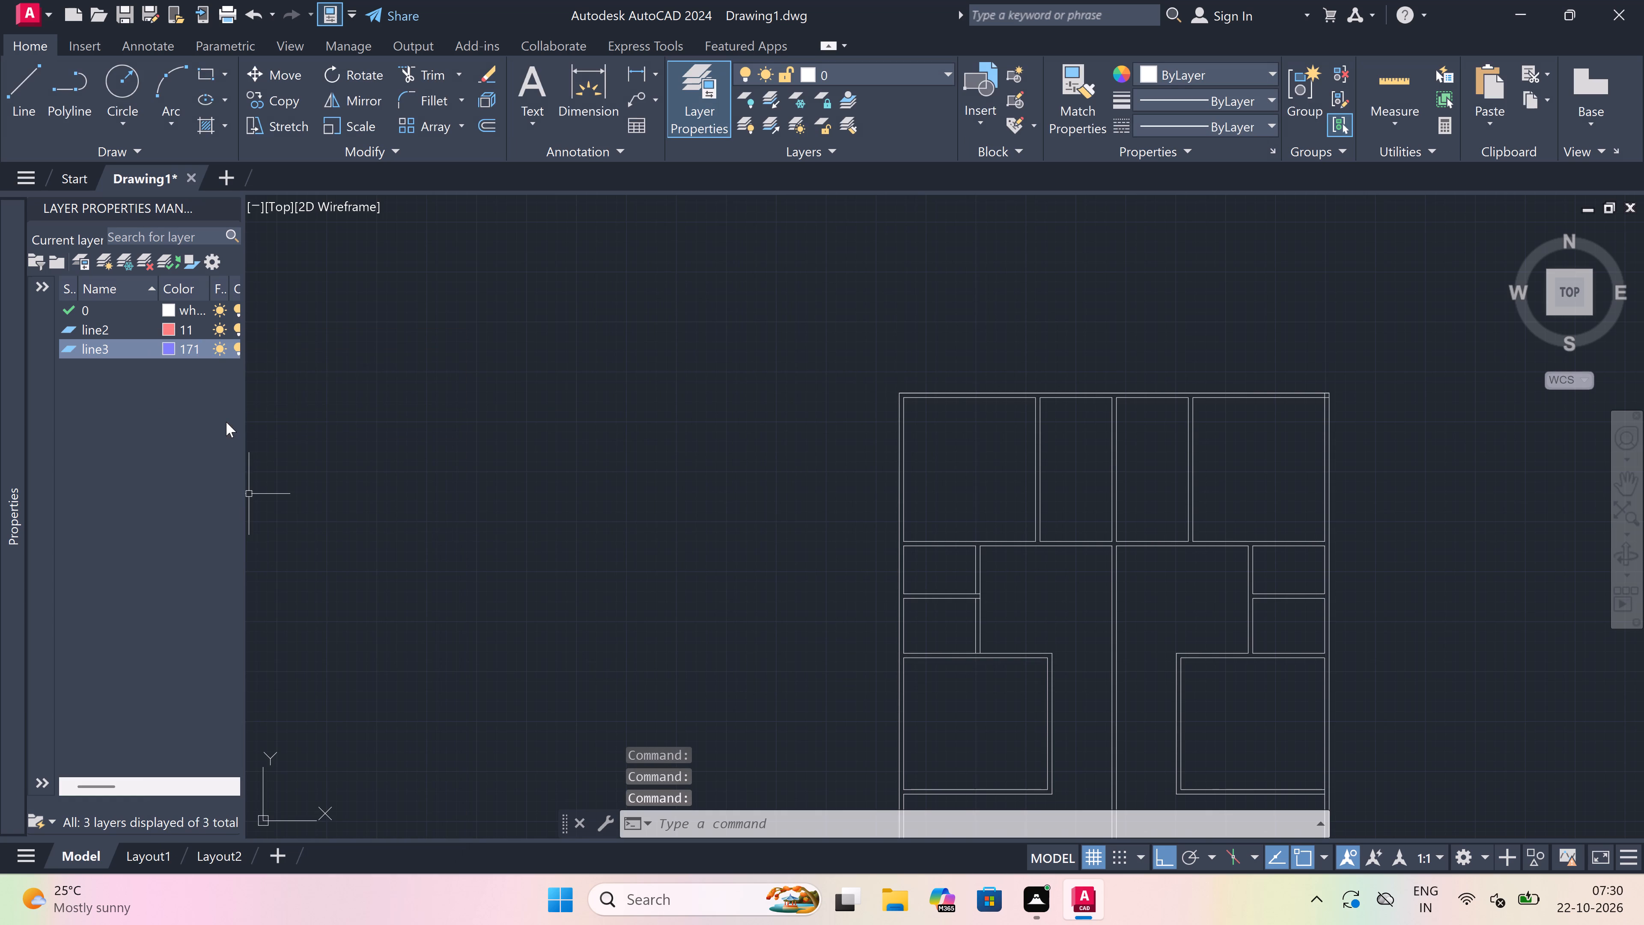
{"action": "key", "text": "BackSpace"}
{"action": "type", "text": "lin"}
{"action": "key", "text": "e"}
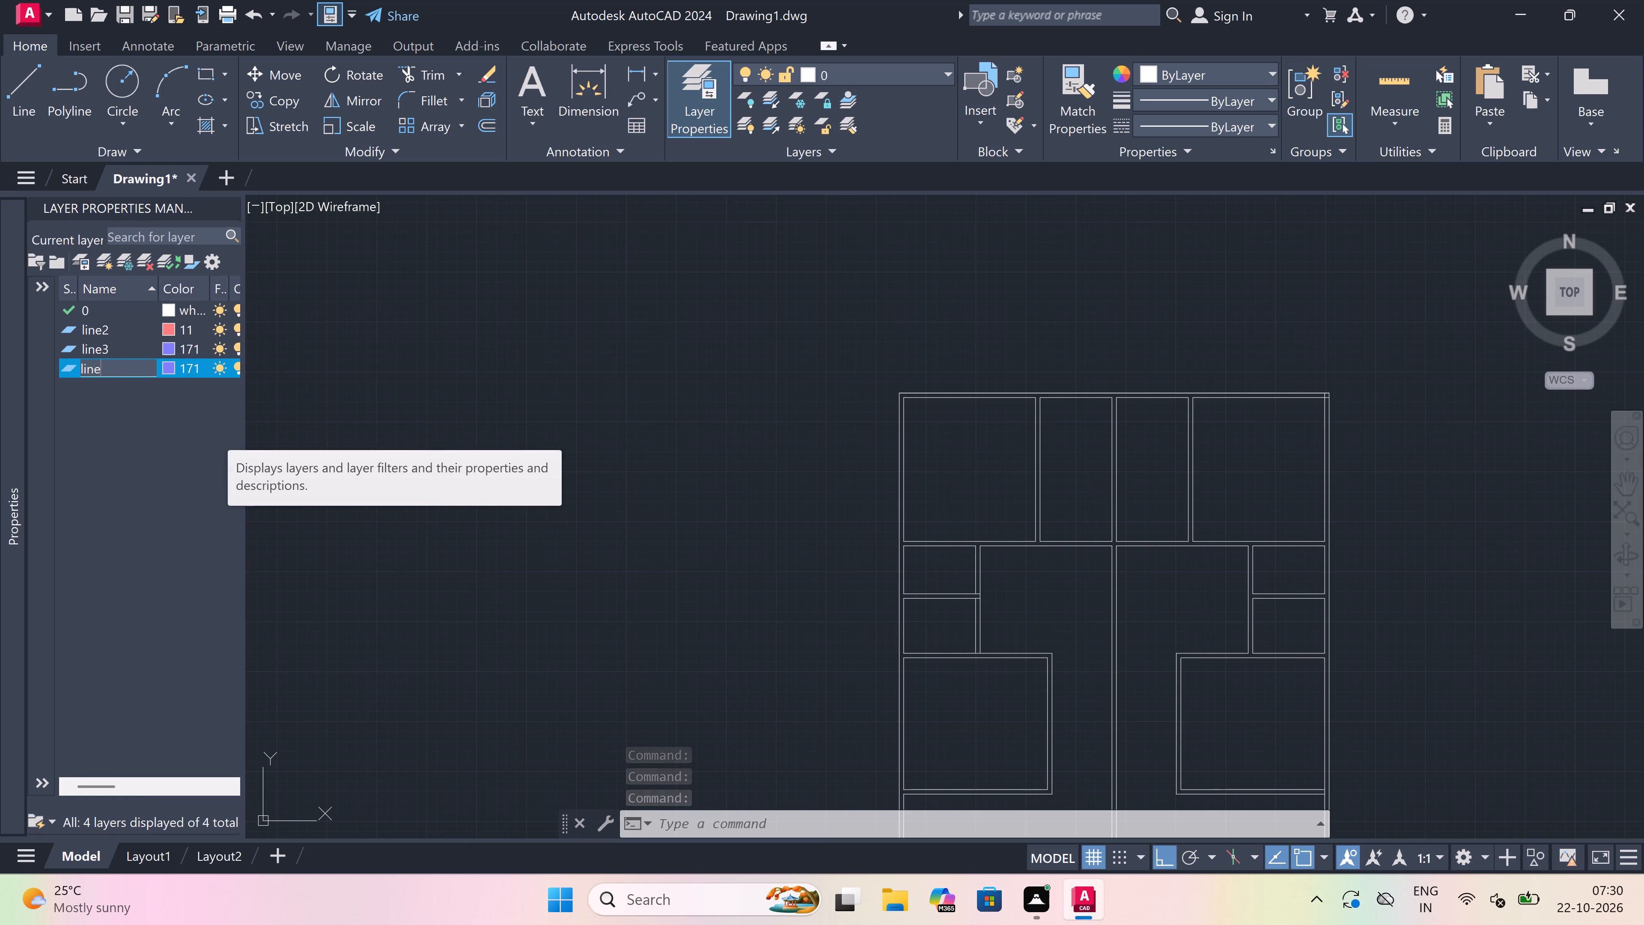
{"action": "key", "text": "4"}
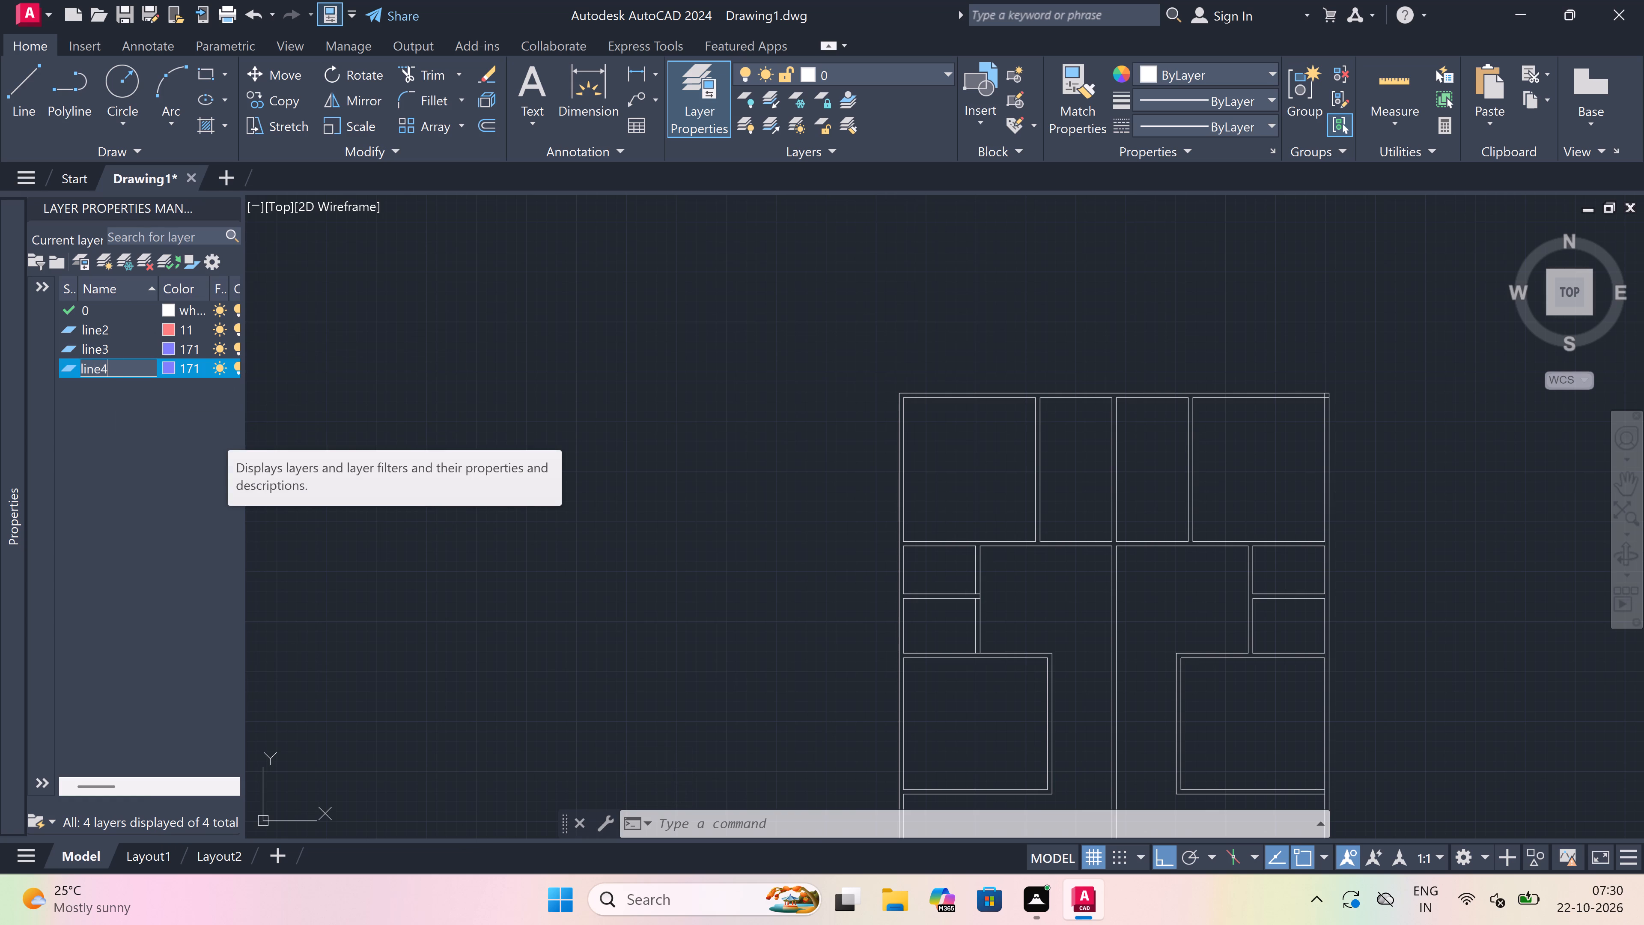
{"action": "left_click", "coordinate": [168, 367]}
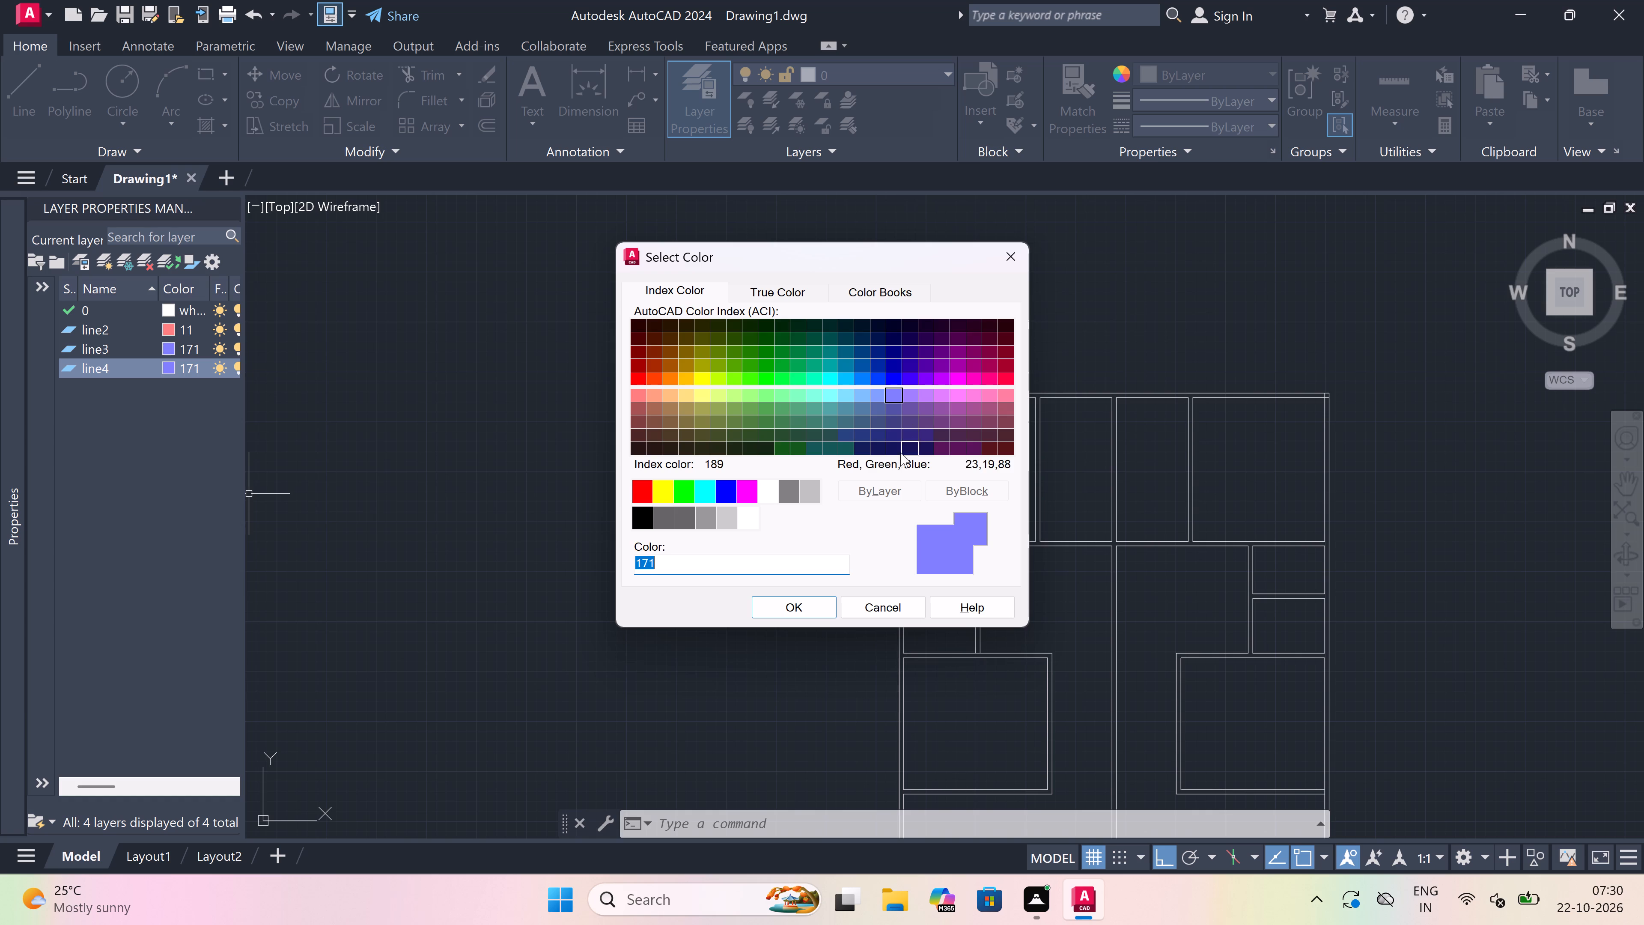
{"action": "left_click", "coordinate": [819, 408]}
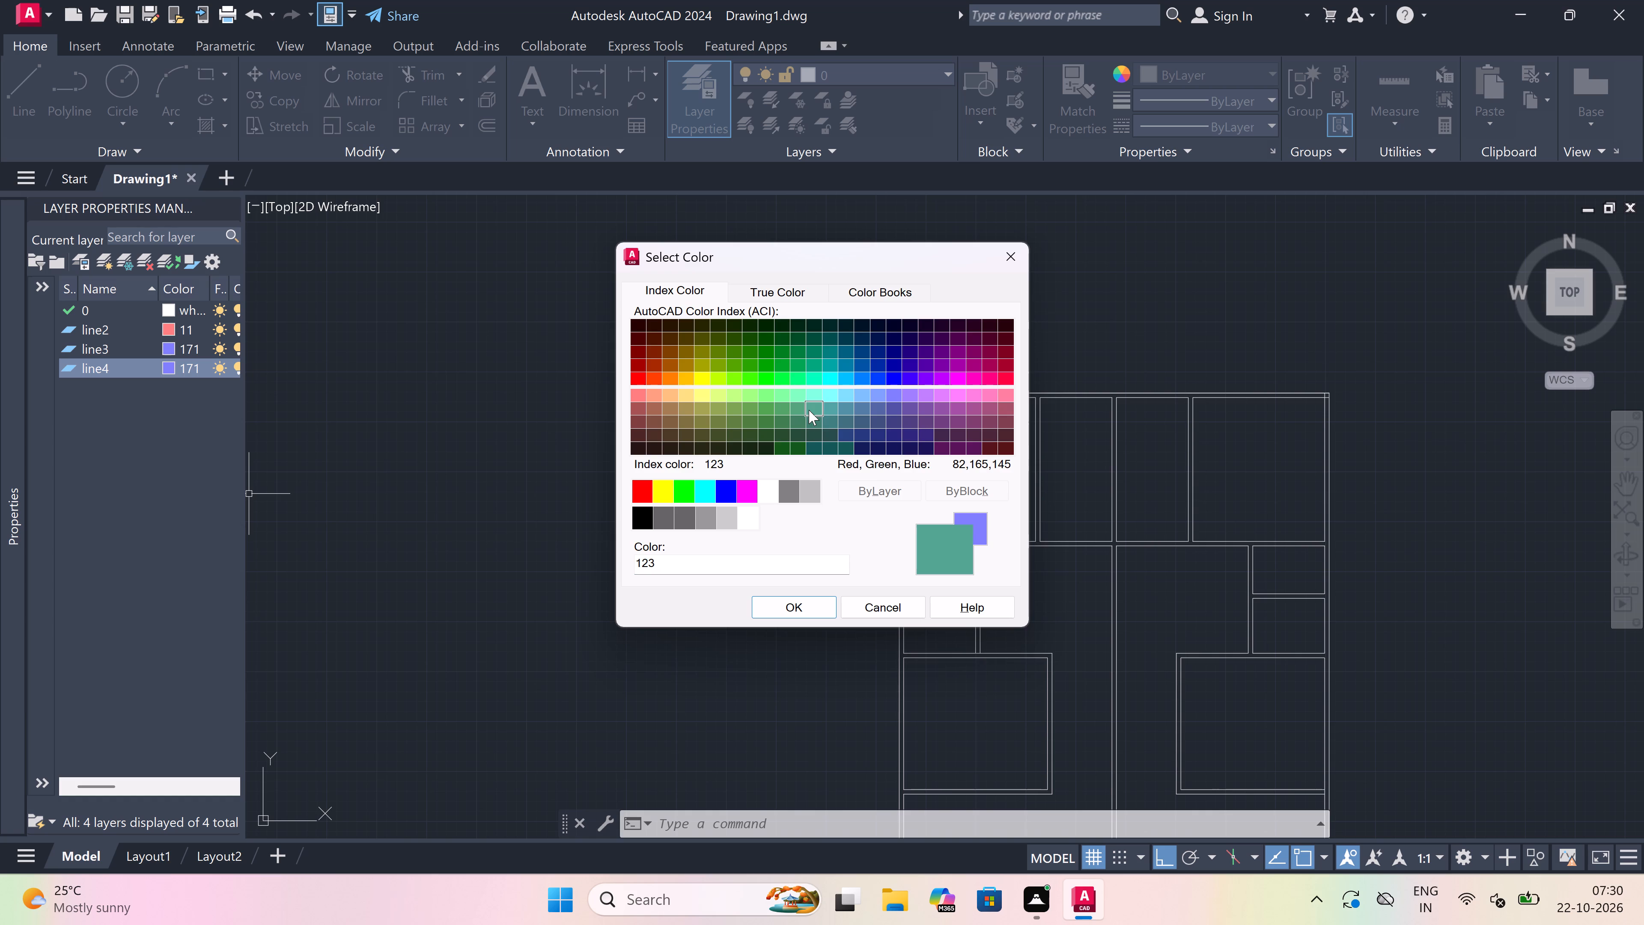
{"action": "left_click", "coordinate": [801, 407]}
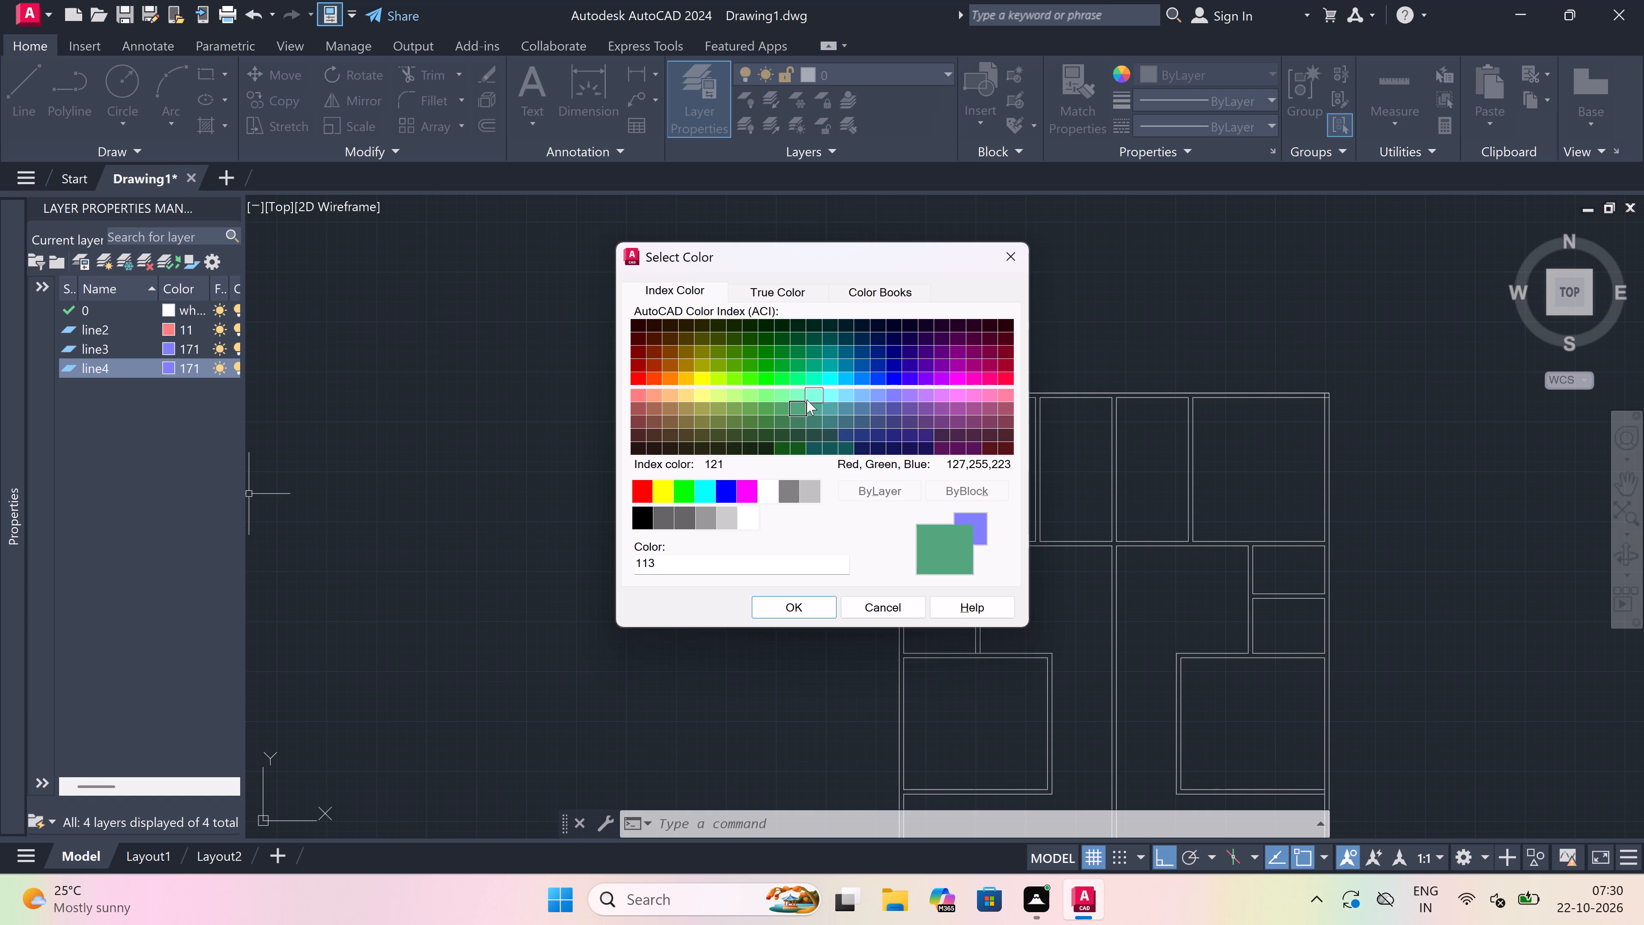
{"action": "left_click", "coordinate": [813, 392]}
{"action": "left_click", "coordinate": [817, 414]}
{"action": "left_click", "coordinate": [798, 609]}
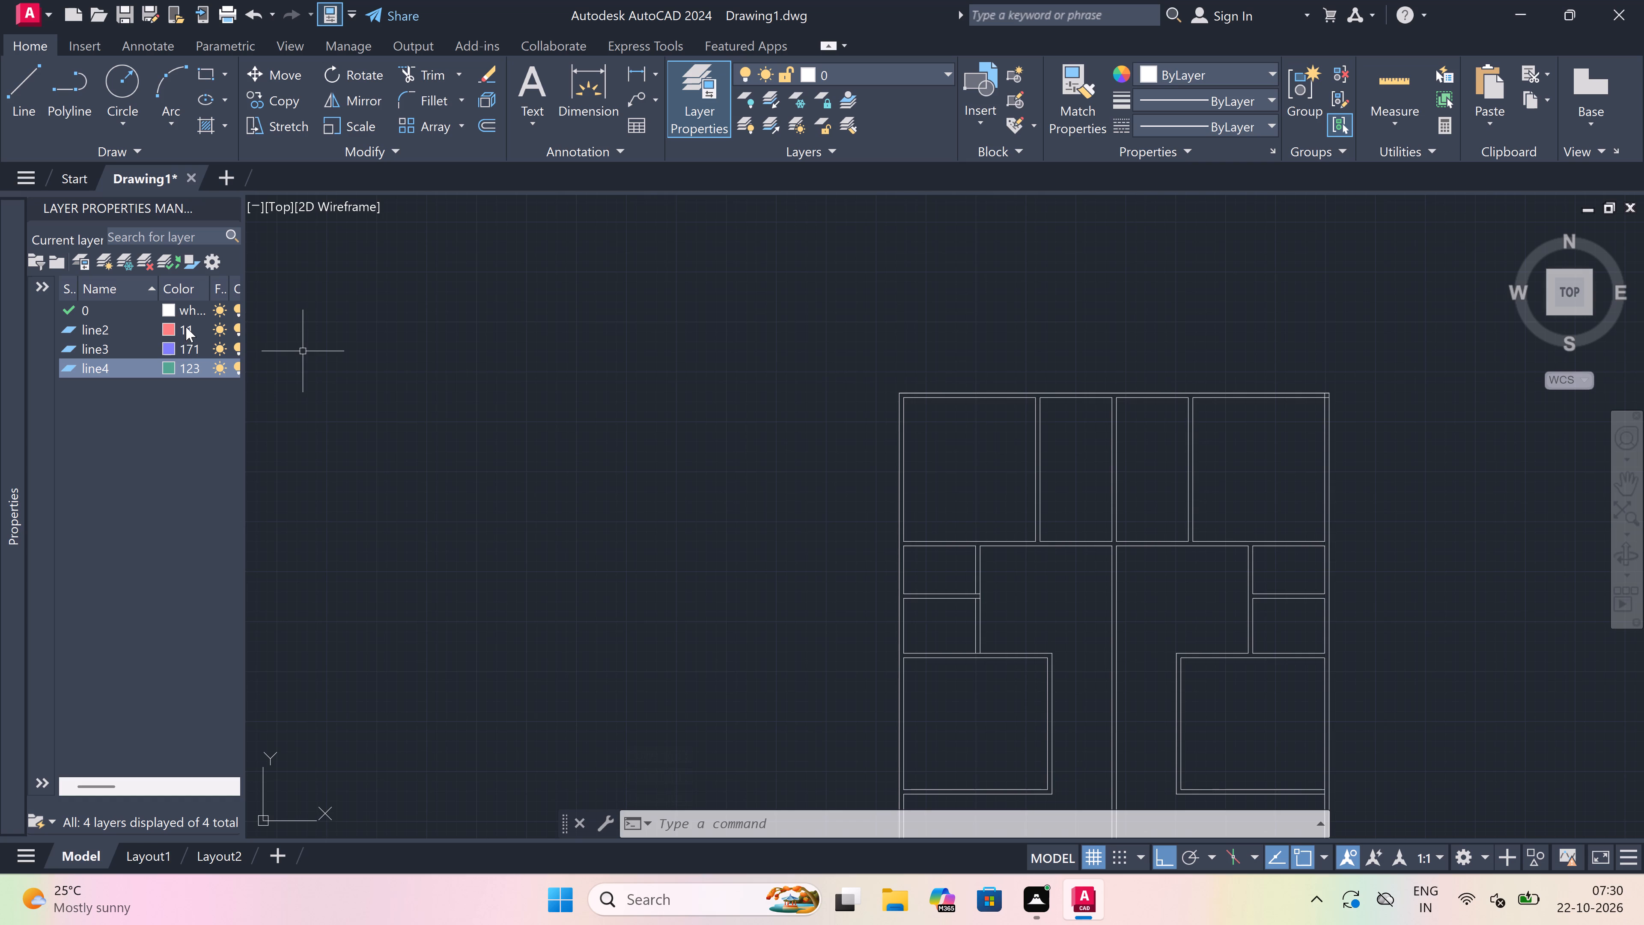
Make line2 the current layer and start the Line command on it.
{"action": "left_click", "coordinate": [935, 70]}
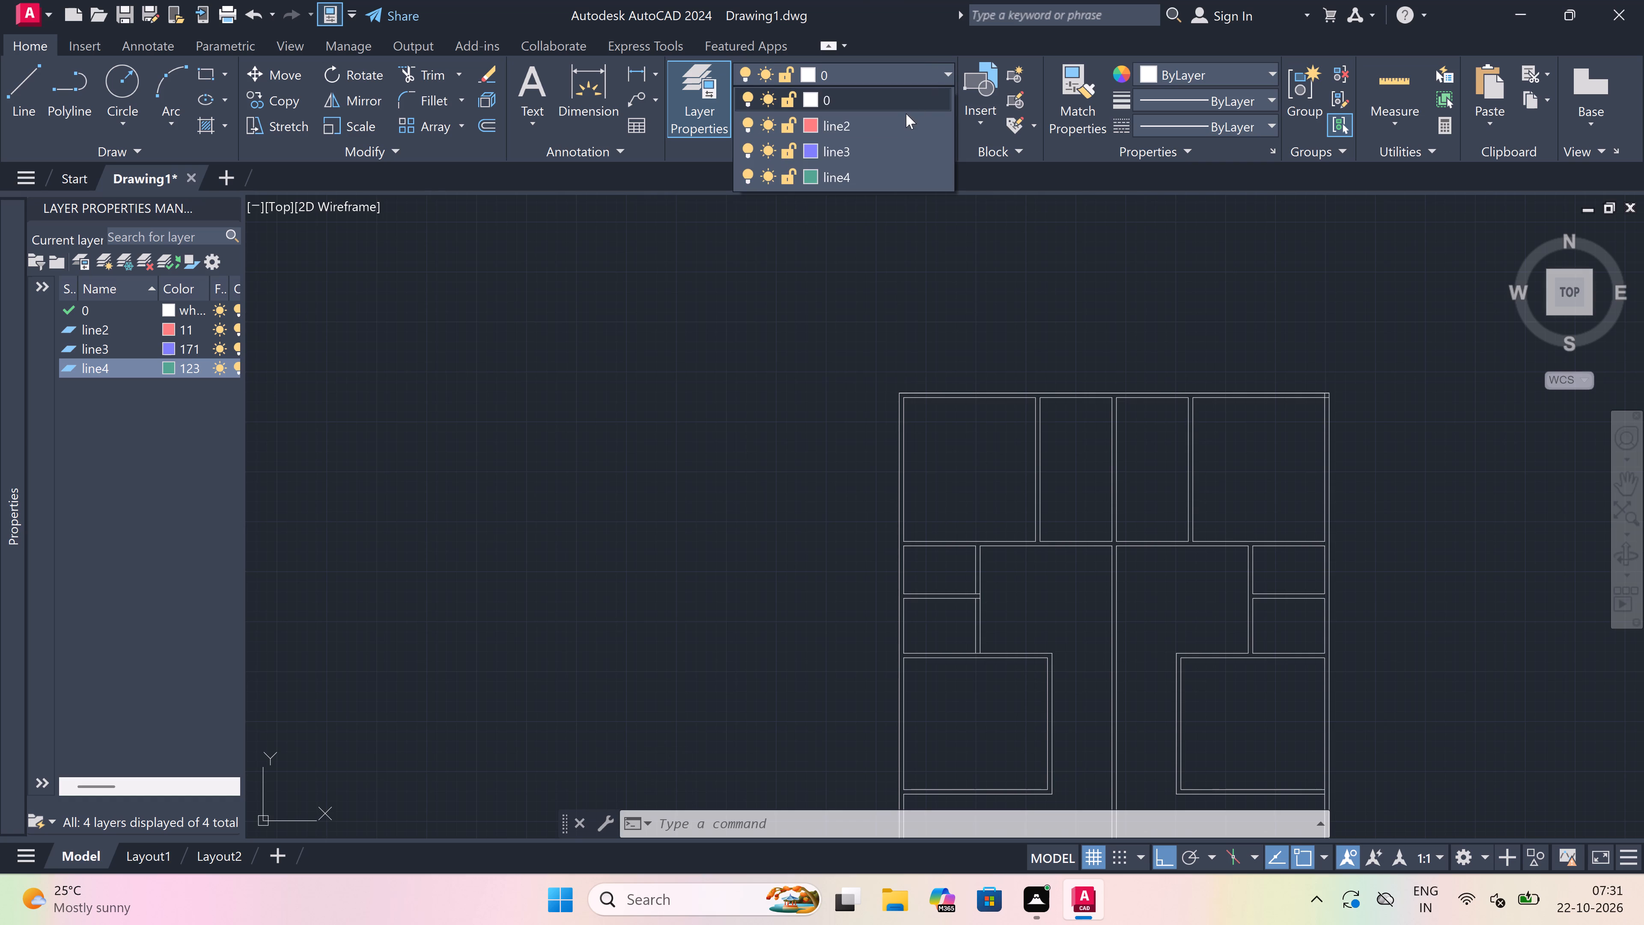
{"action": "left_click", "coordinate": [895, 133]}
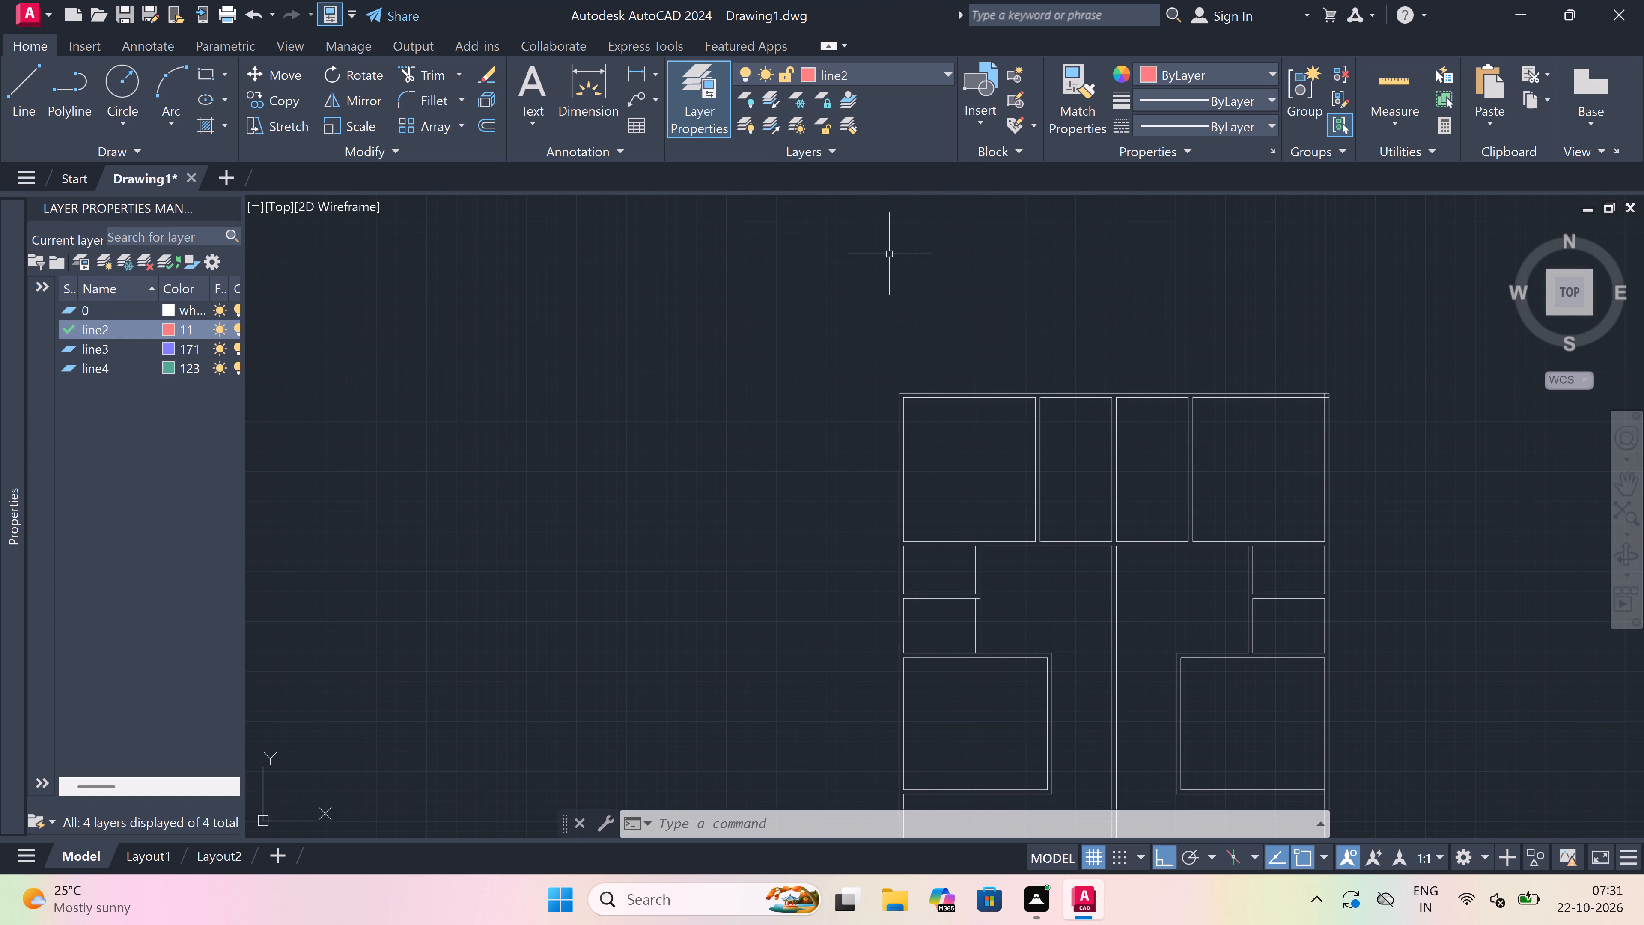
{"action": "type", "text": "l"}
{"action": "key", "text": "space"}
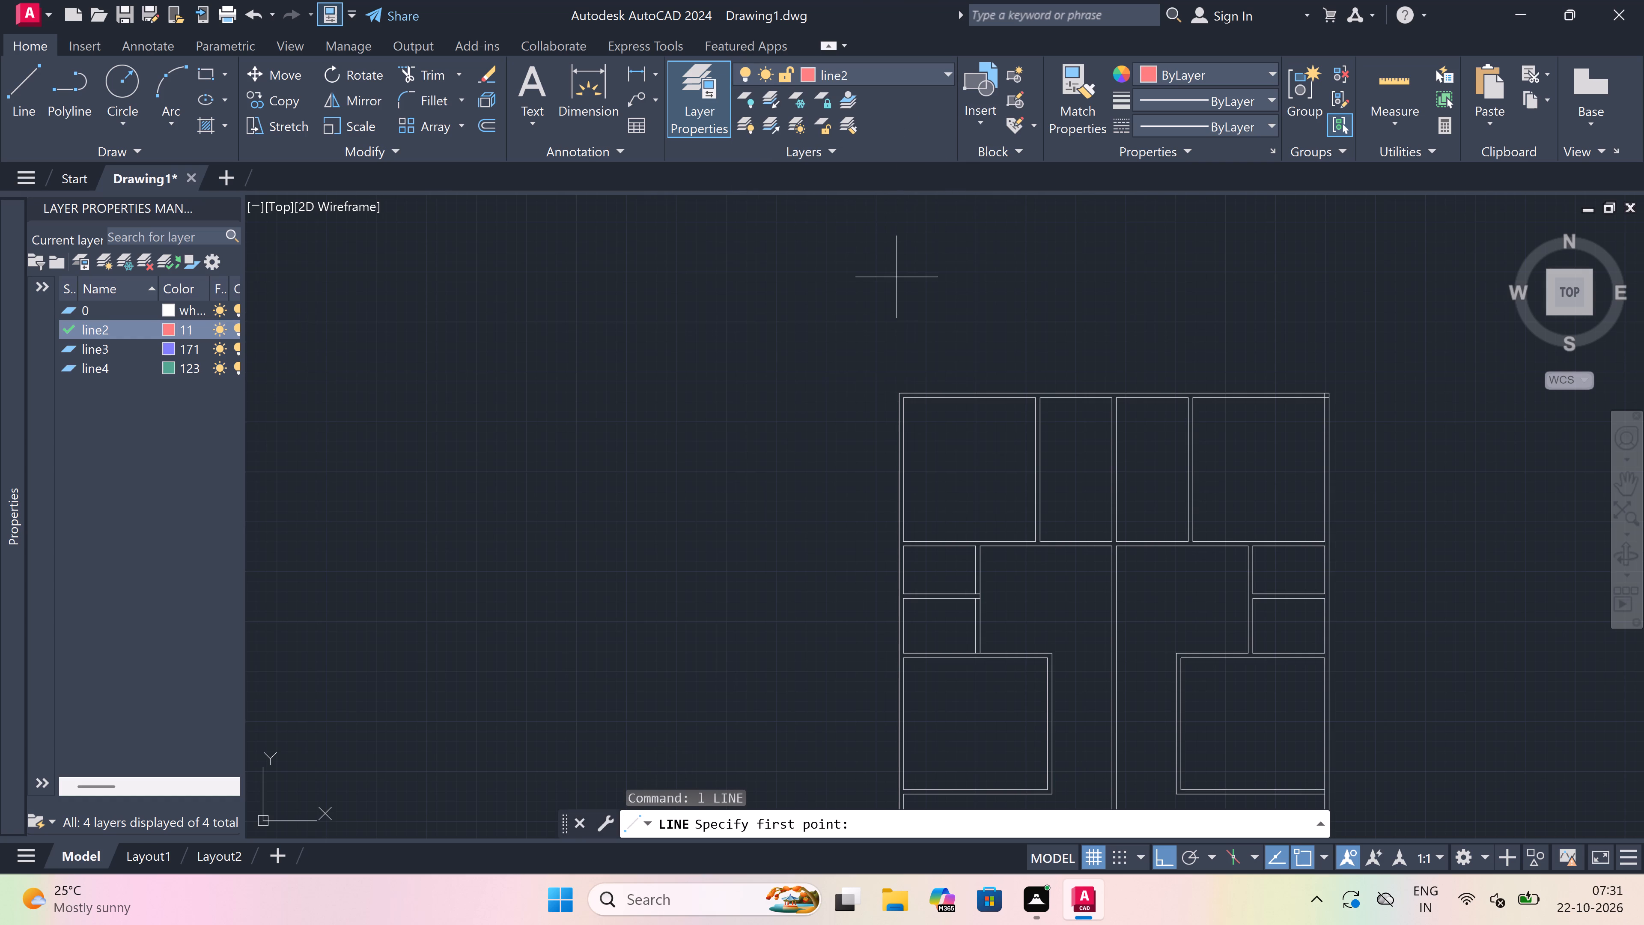
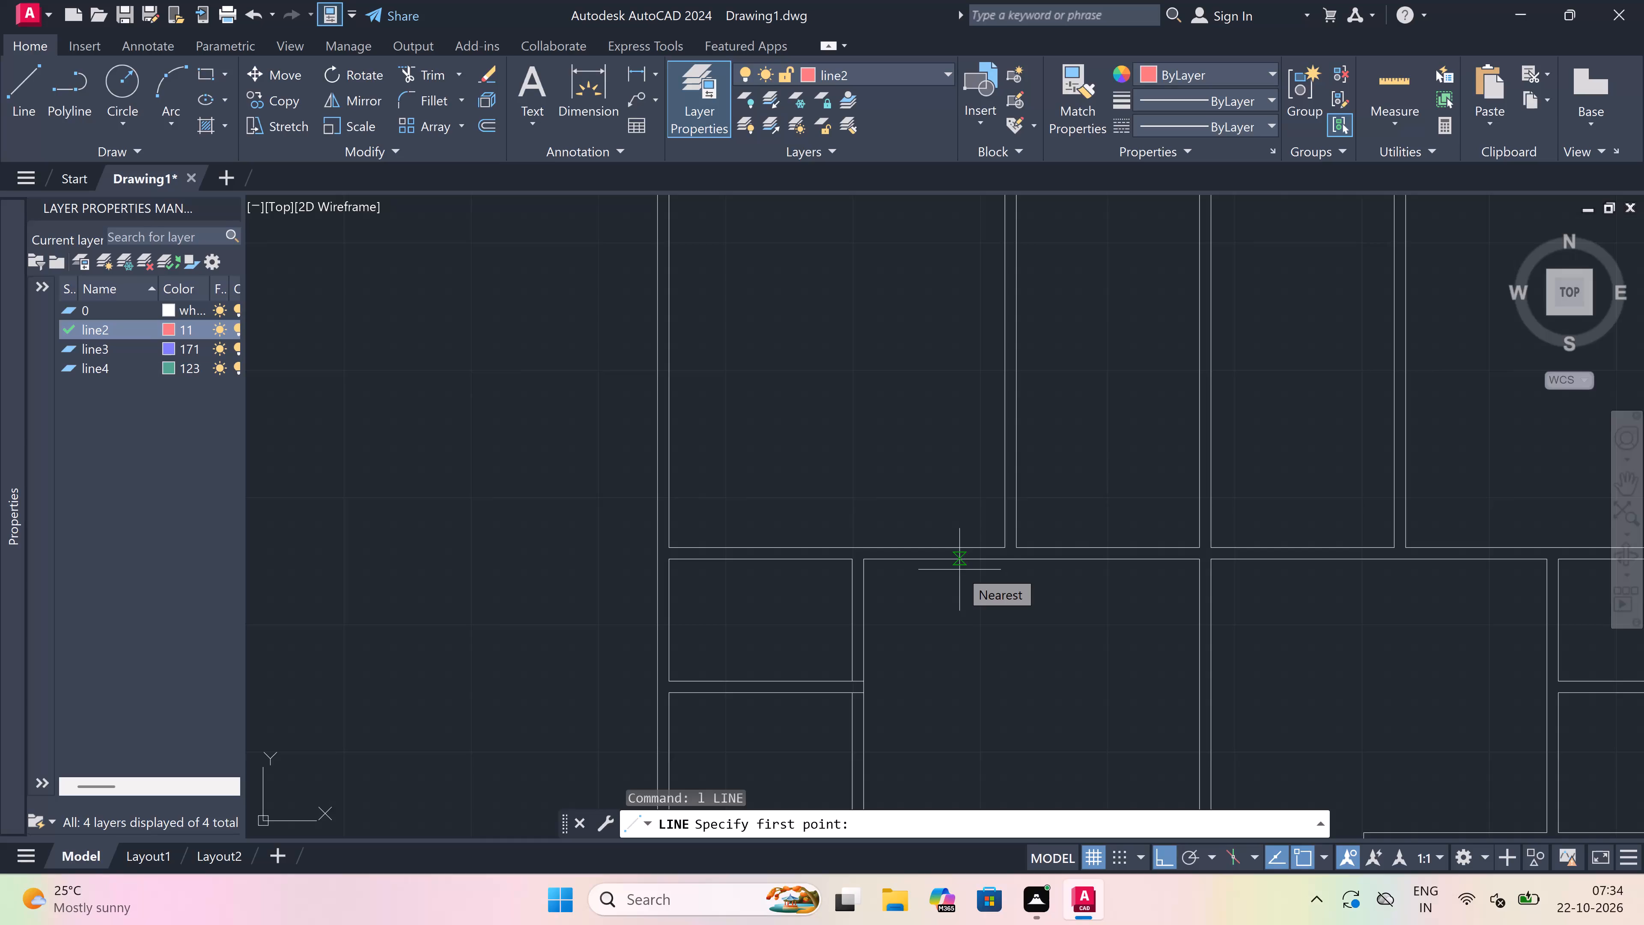
Draw a door jamb line across the horizontal wall below the upper-left room, near its right-hand partition, and continue from the jamb's midpoint.
{"action": "scroll", "coordinate": [959, 570], "scroll_direction": "up", "scroll_amount": 2}
{"action": "scroll", "coordinate": [1014, 504], "scroll_direction": "up", "scroll_amount": 1}
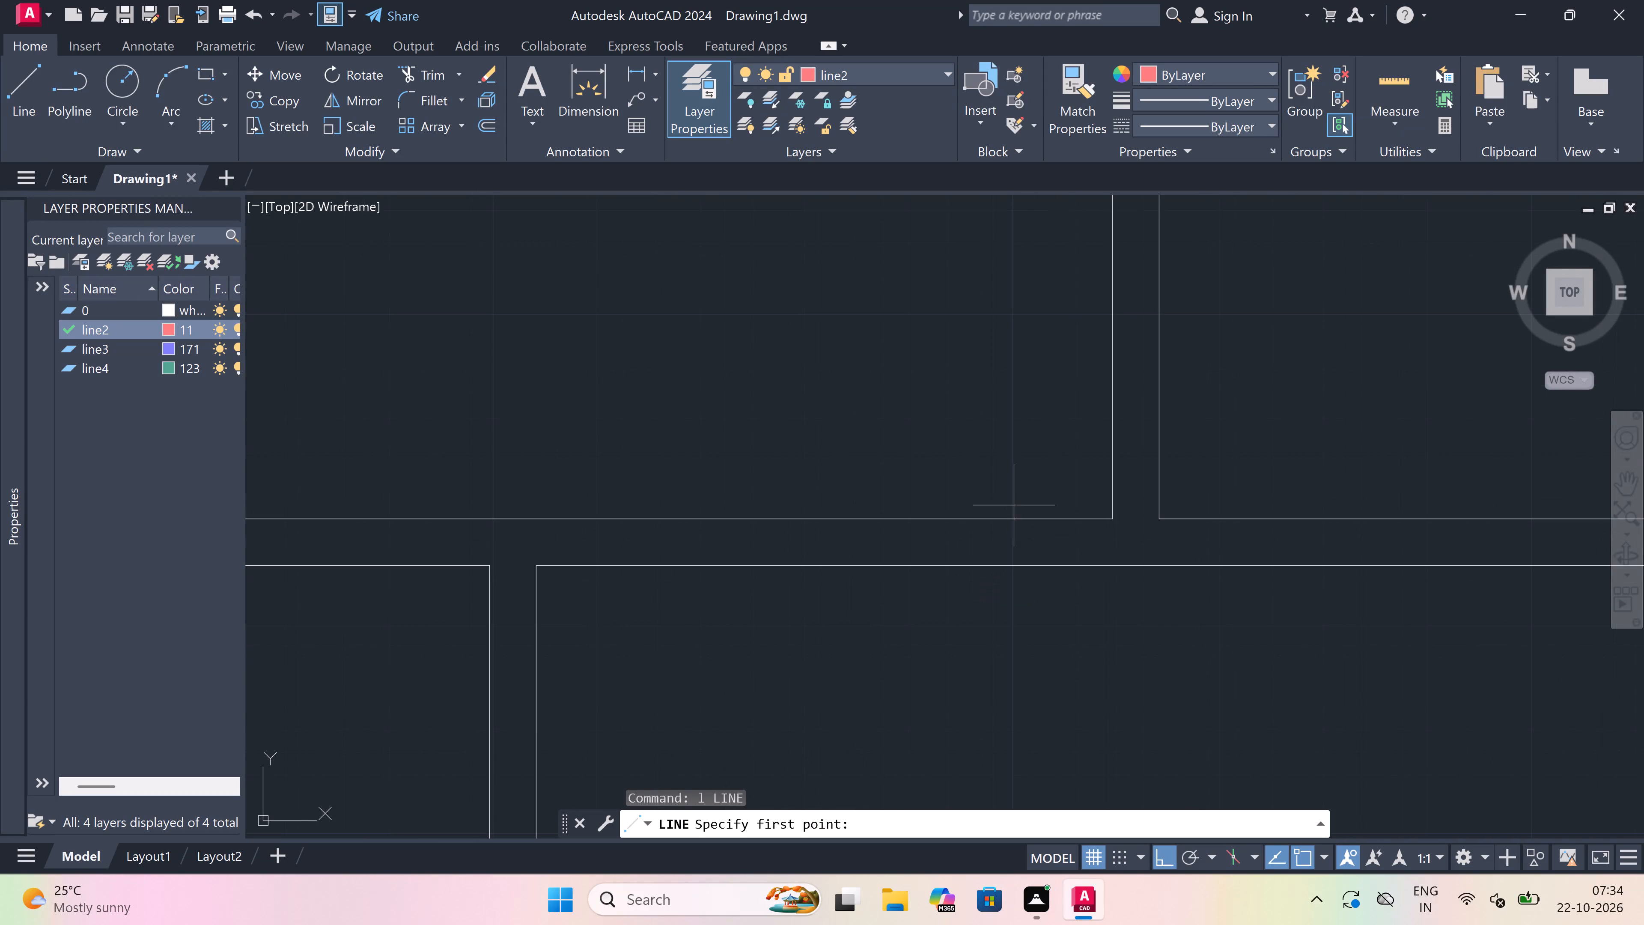
{"action": "double_click", "coordinate": [1077, 519]}
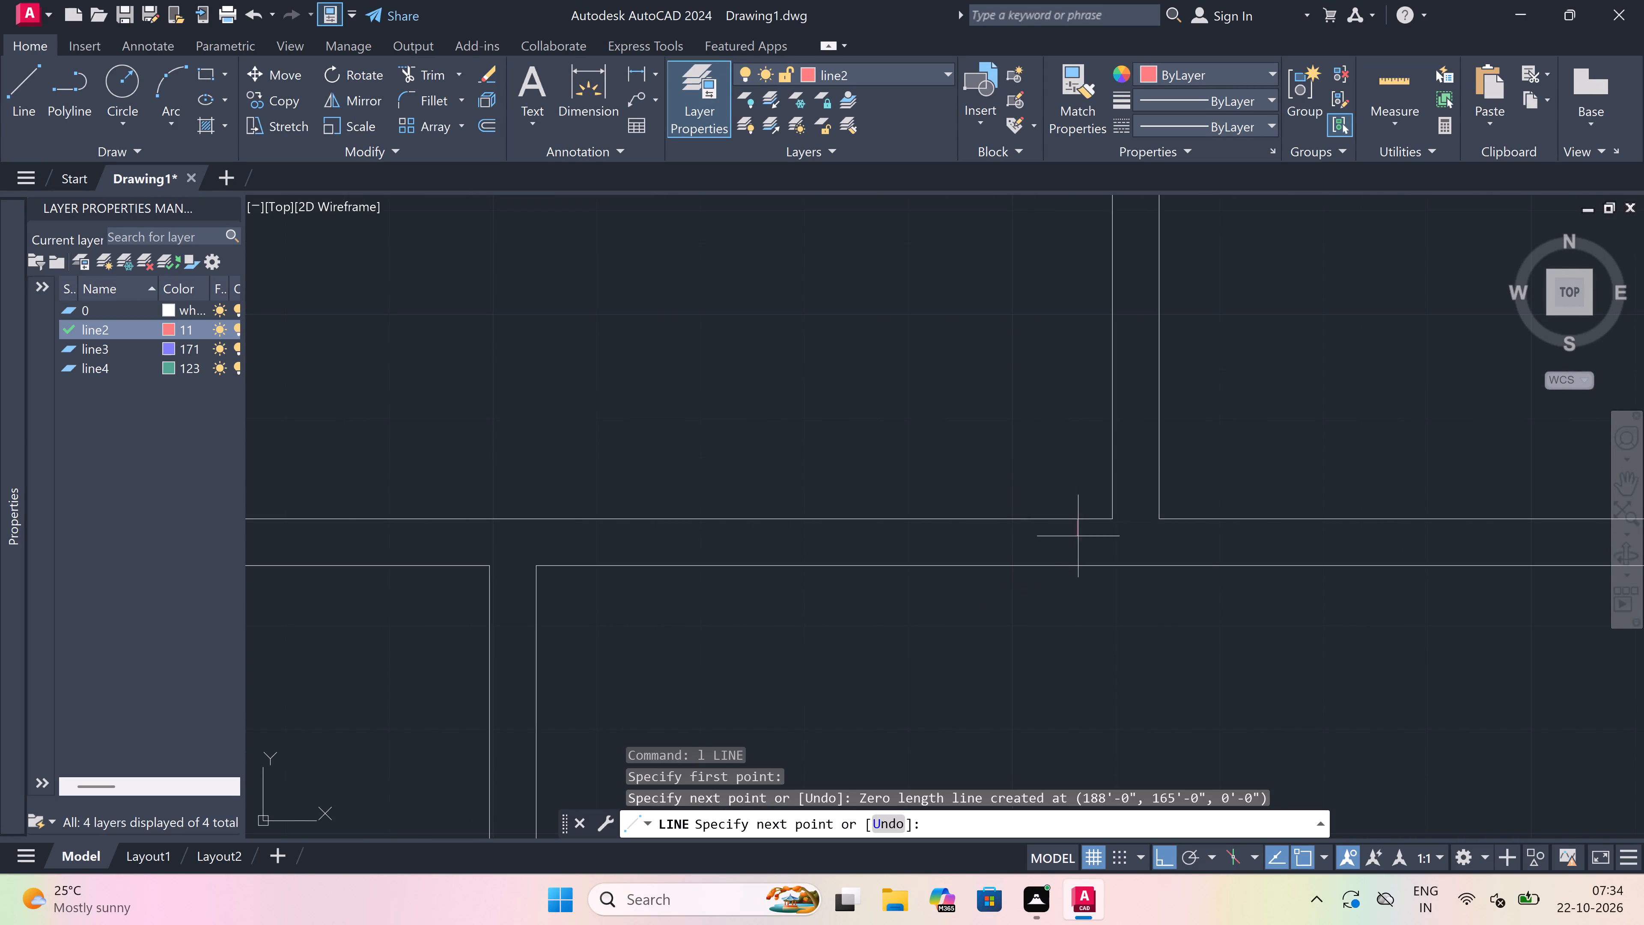
{"action": "left_click_drag", "start_coordinate": [1082, 568], "coordinate": [1082, 564]}
{"action": "left_click", "coordinate": [1079, 544]}
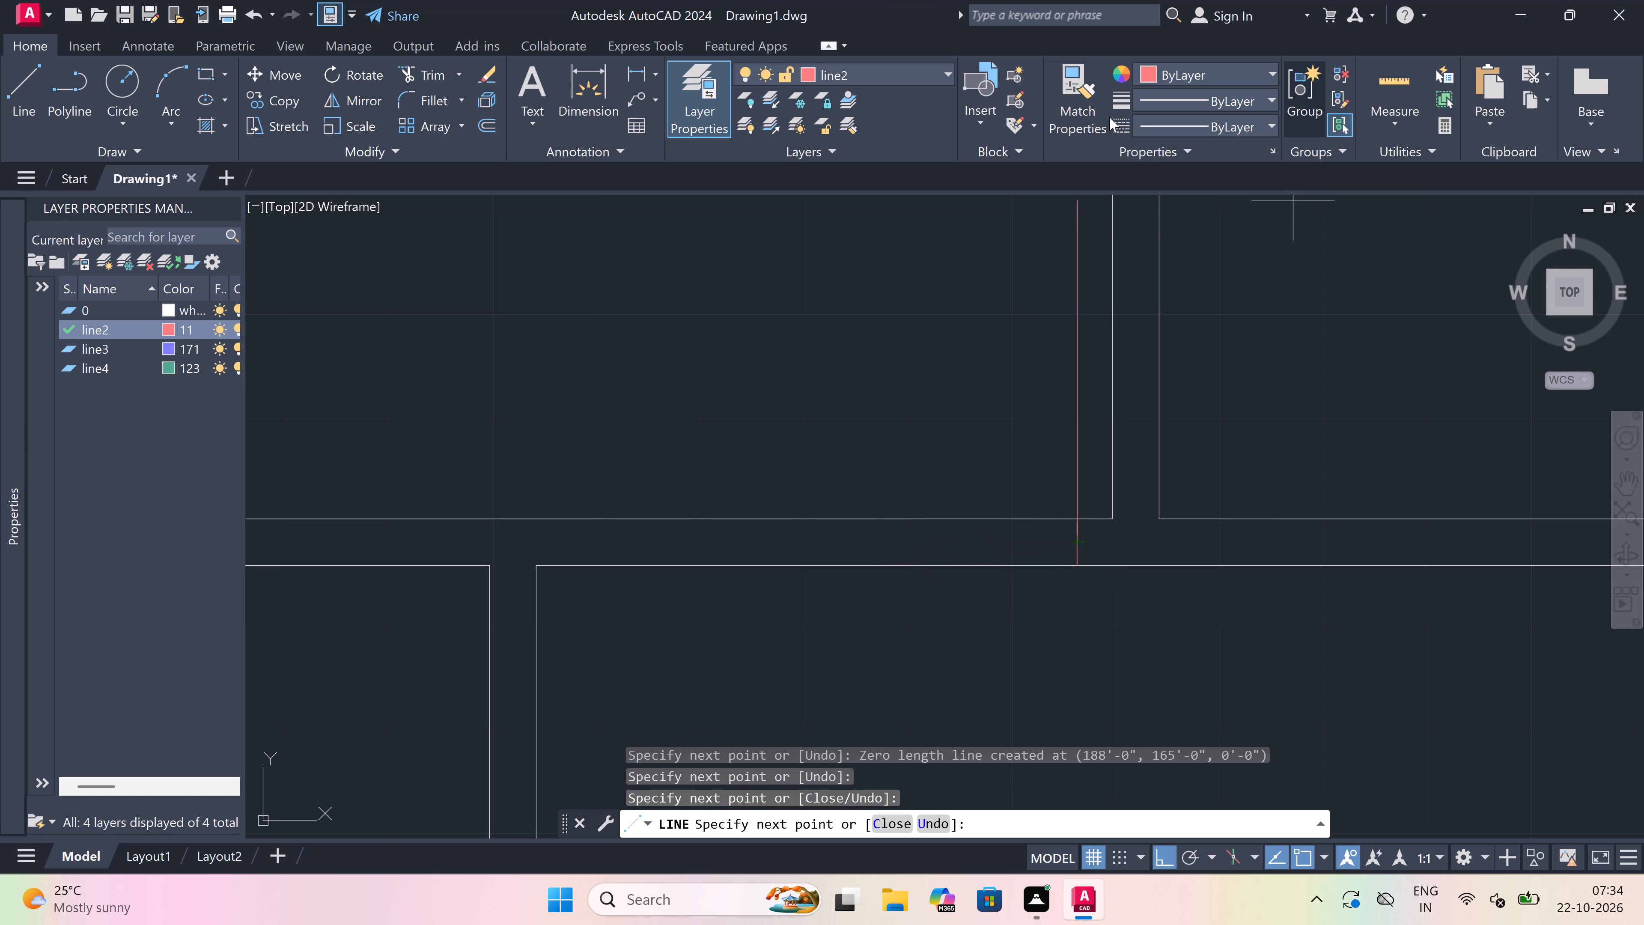
{"action": "left_click_drag", "start_coordinate": [1113, 233], "coordinate": [1543, 406]}
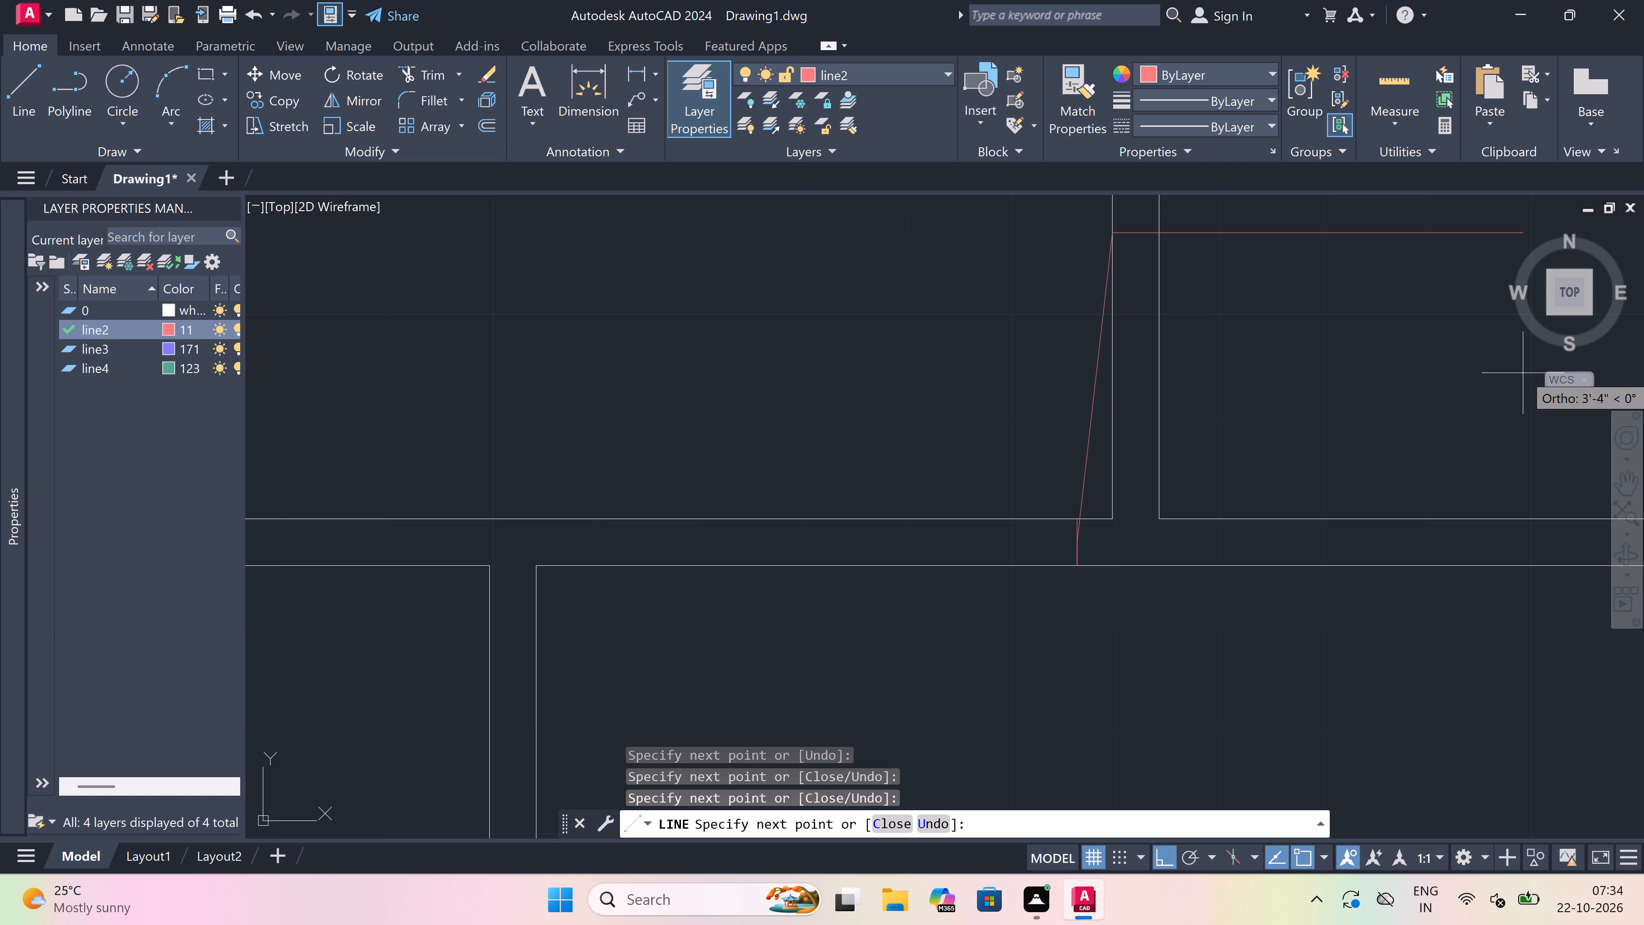
{"action": "key", "text": "ctrl+z"}
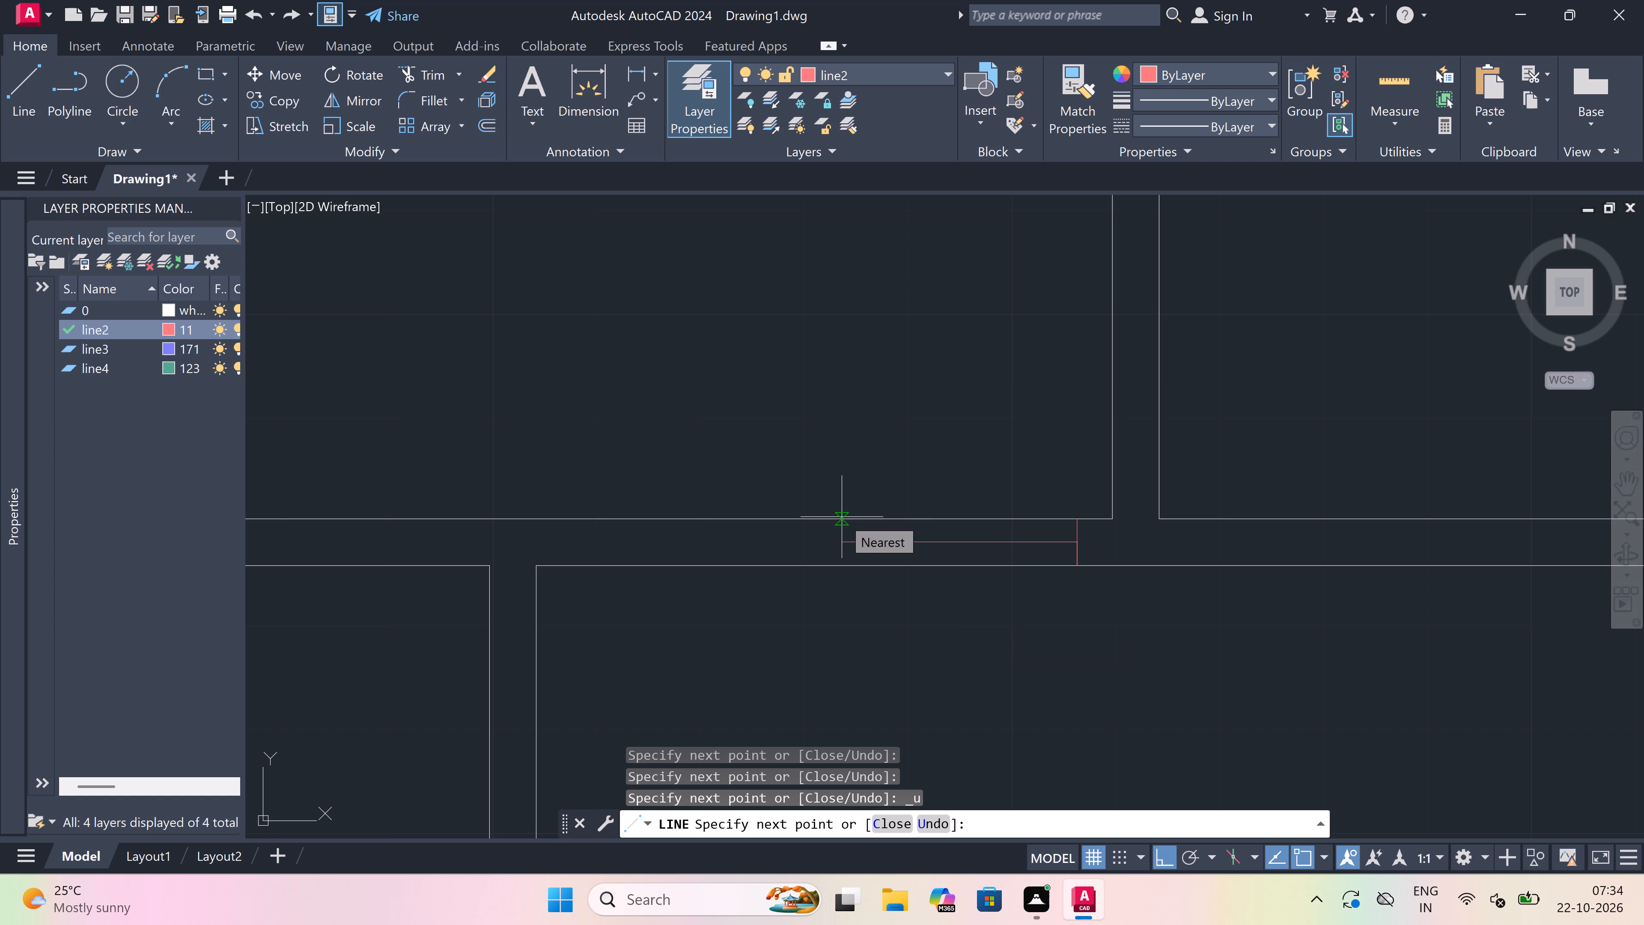
Continue from the jamb's midpoint with a 2" horizontal stub into the opening and a 3' vertical door leaf up into the room.
{"action": "key", "text": "2"}
{"action": "key", "text": "shift+quotedbl"}
{"action": "key", "text": "space"}
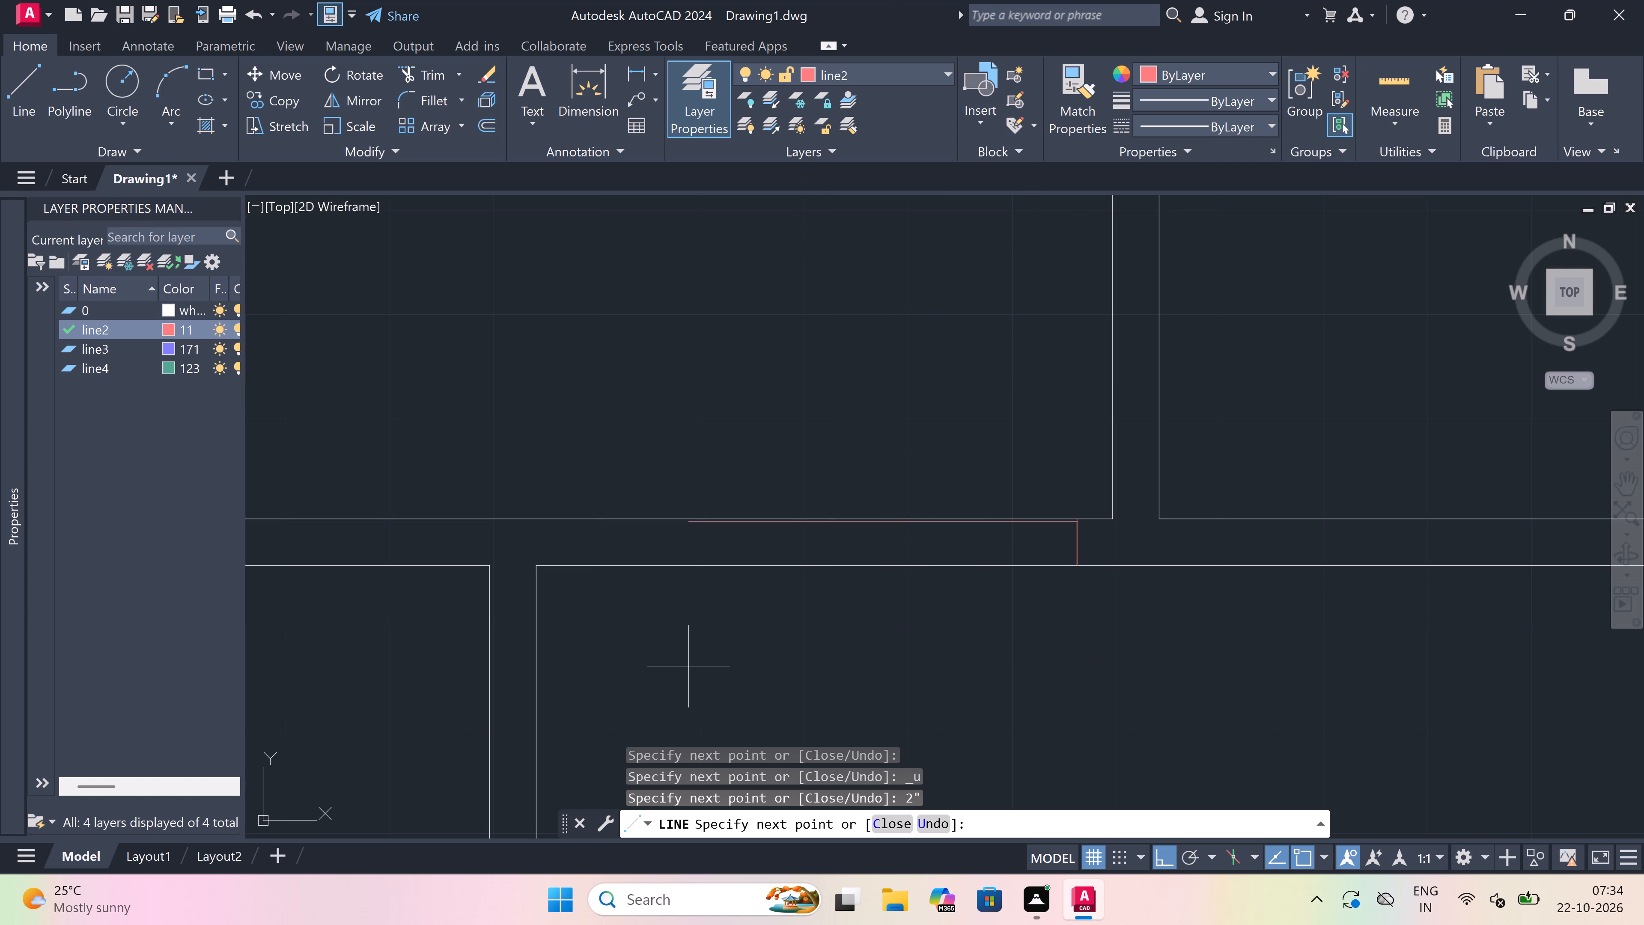
{"action": "key", "text": "ctrl+z"}
{"action": "key", "text": "2"}
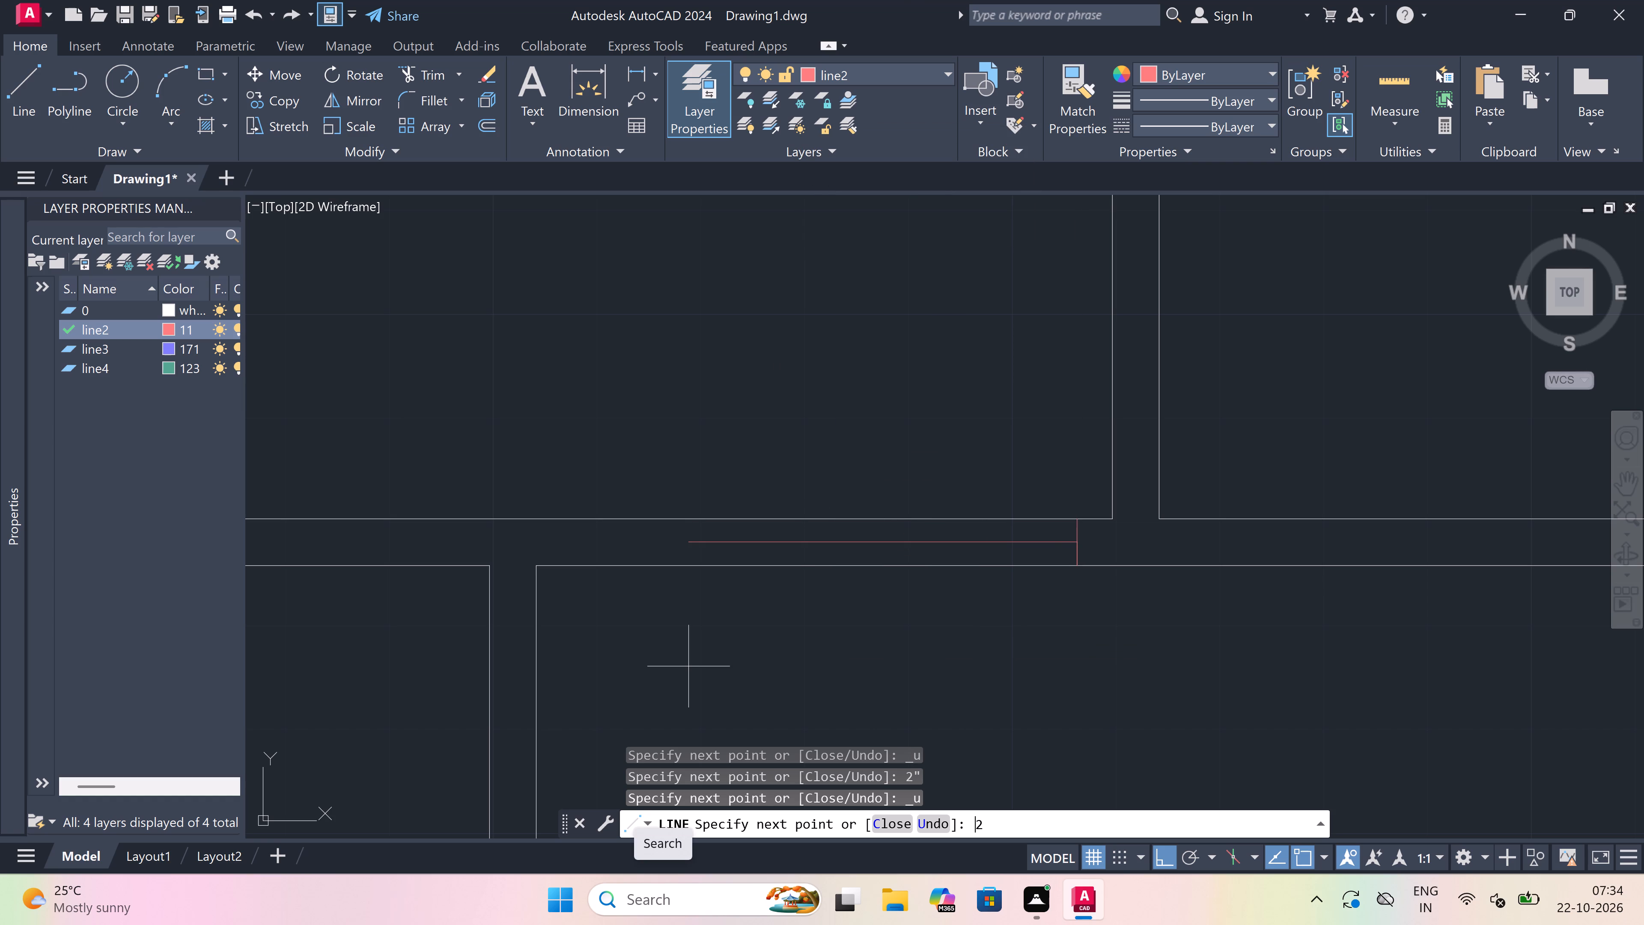
{"action": "type", "text": "\""}
{"action": "key", "text": "space"}
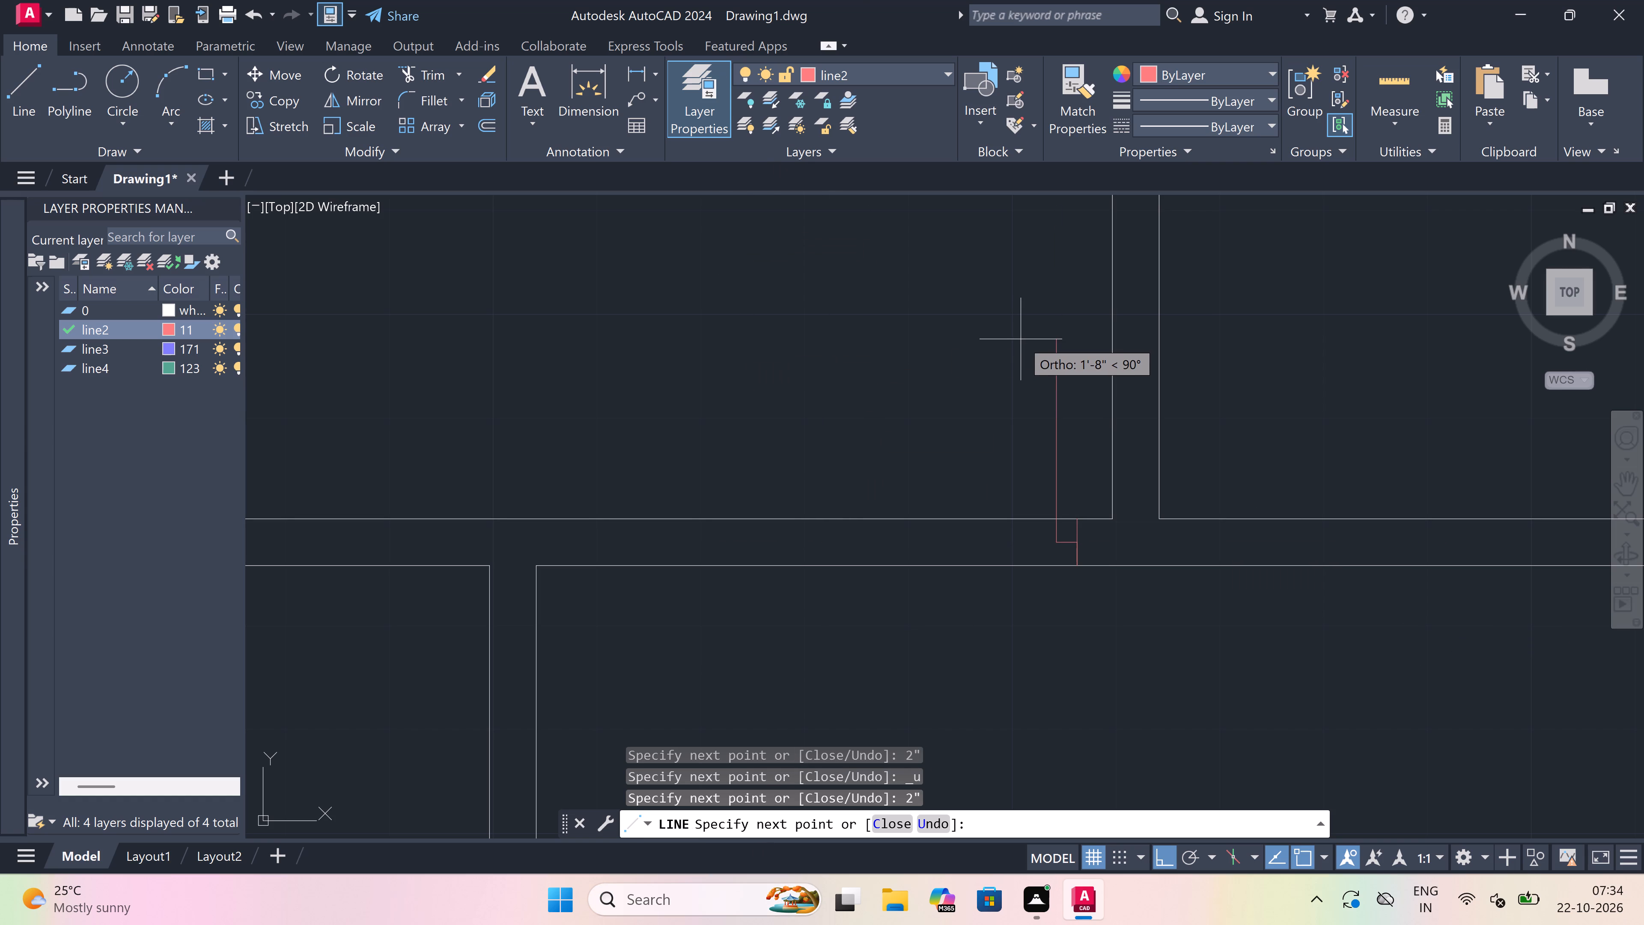
{"action": "type", "text": "3'"}
{"action": "key", "text": "space"}
{"action": "key", "text": "Escape"}
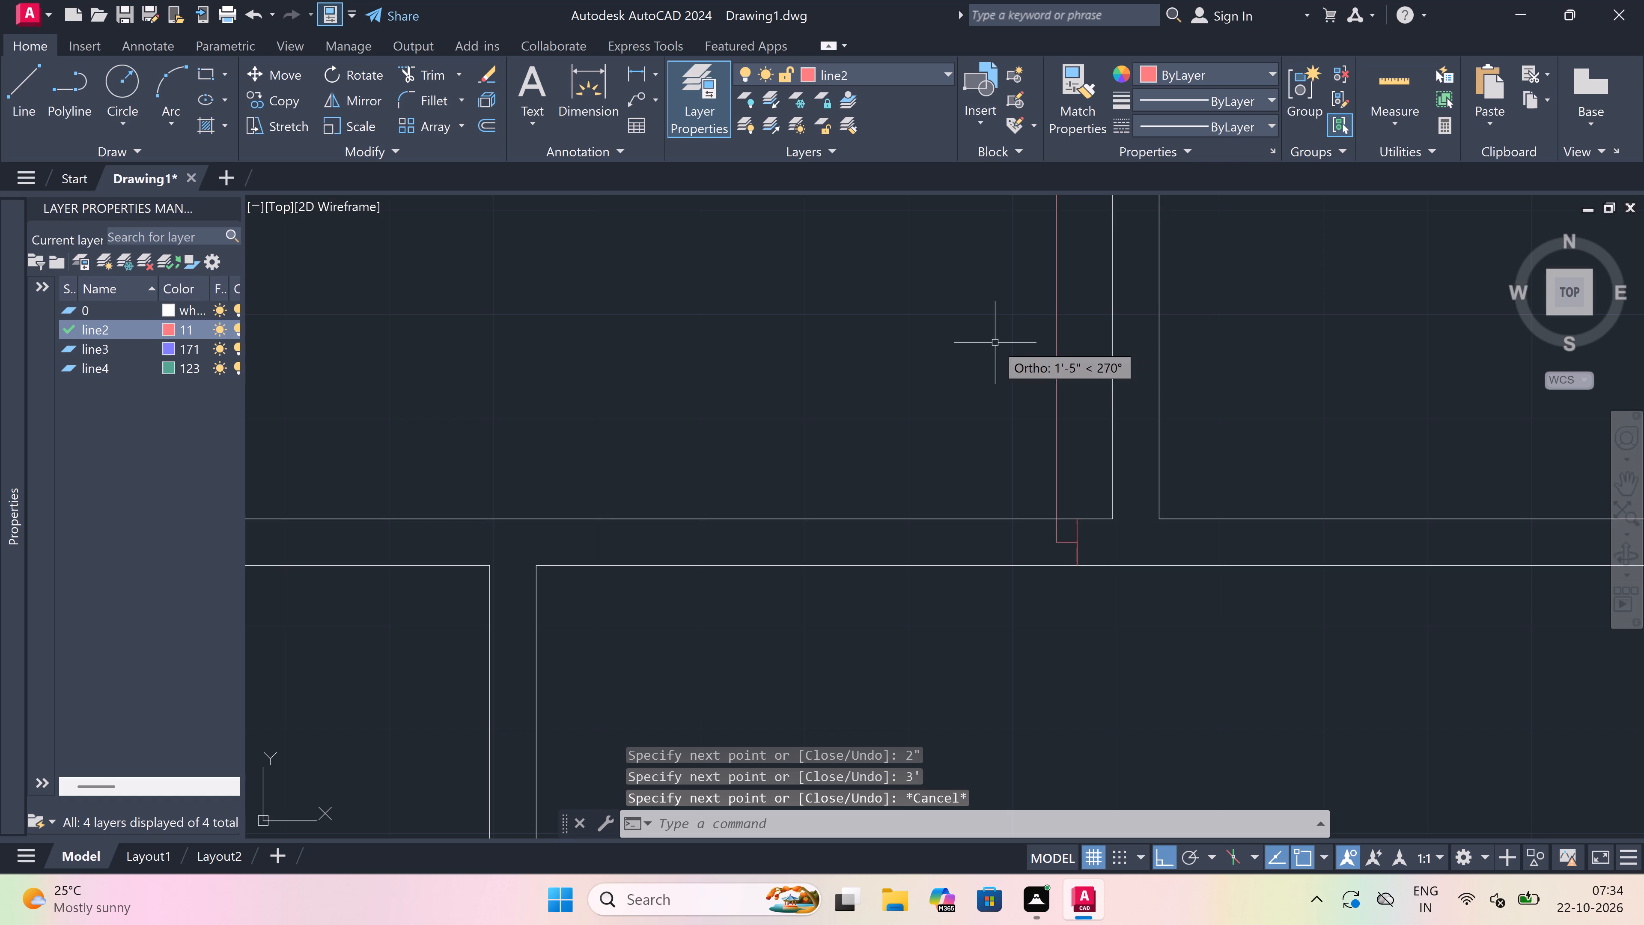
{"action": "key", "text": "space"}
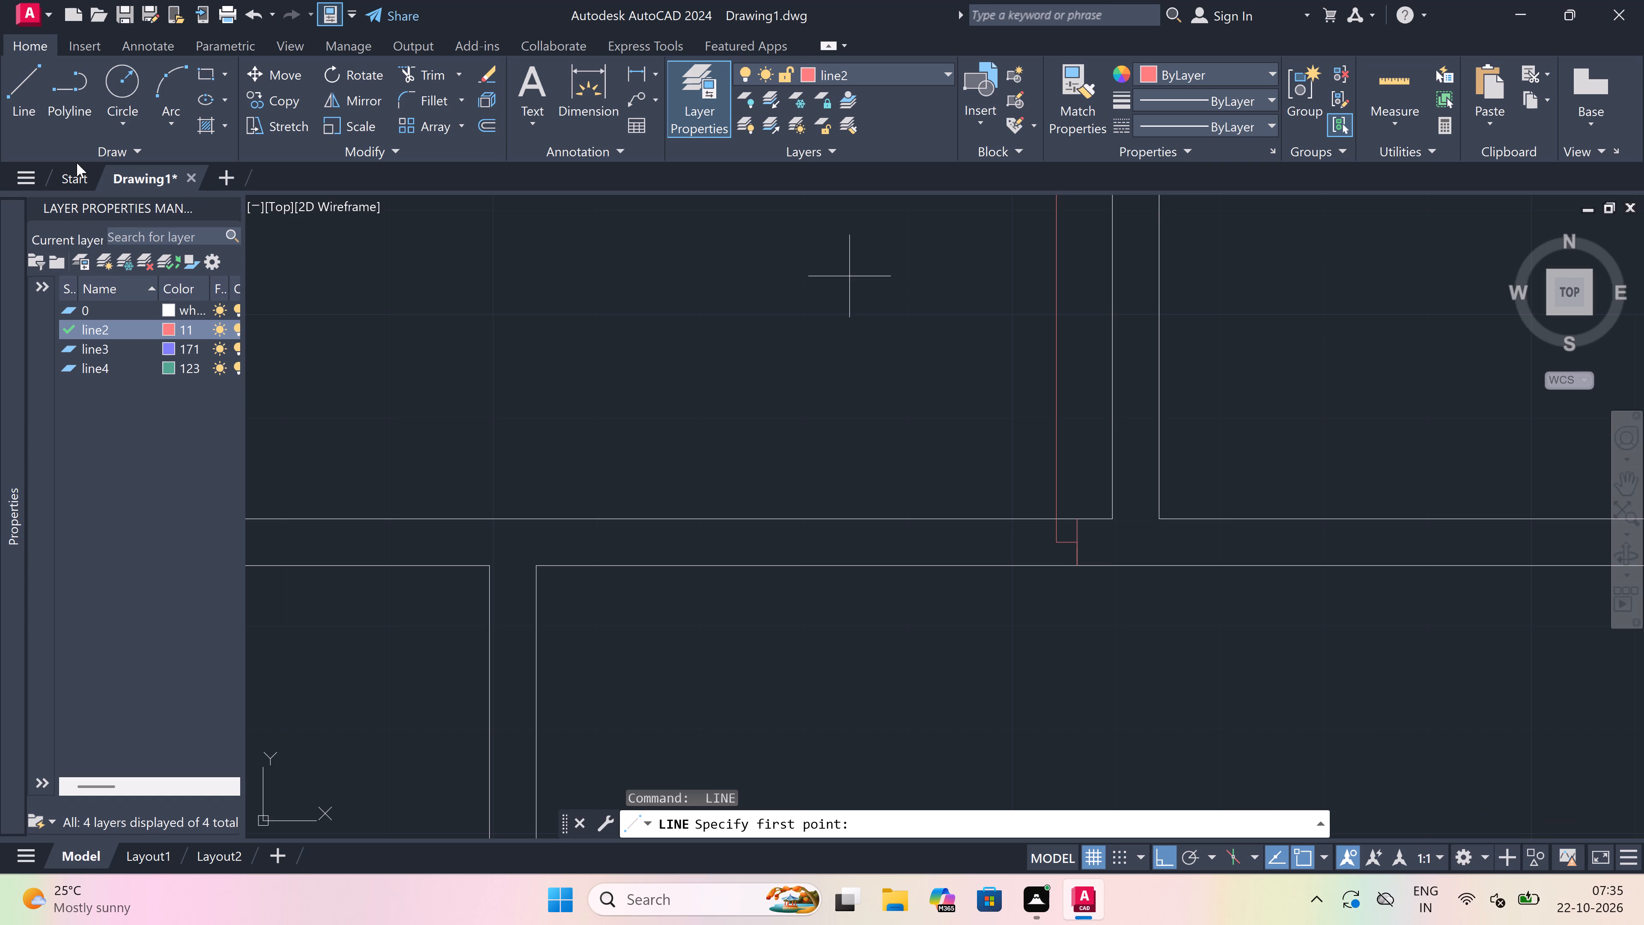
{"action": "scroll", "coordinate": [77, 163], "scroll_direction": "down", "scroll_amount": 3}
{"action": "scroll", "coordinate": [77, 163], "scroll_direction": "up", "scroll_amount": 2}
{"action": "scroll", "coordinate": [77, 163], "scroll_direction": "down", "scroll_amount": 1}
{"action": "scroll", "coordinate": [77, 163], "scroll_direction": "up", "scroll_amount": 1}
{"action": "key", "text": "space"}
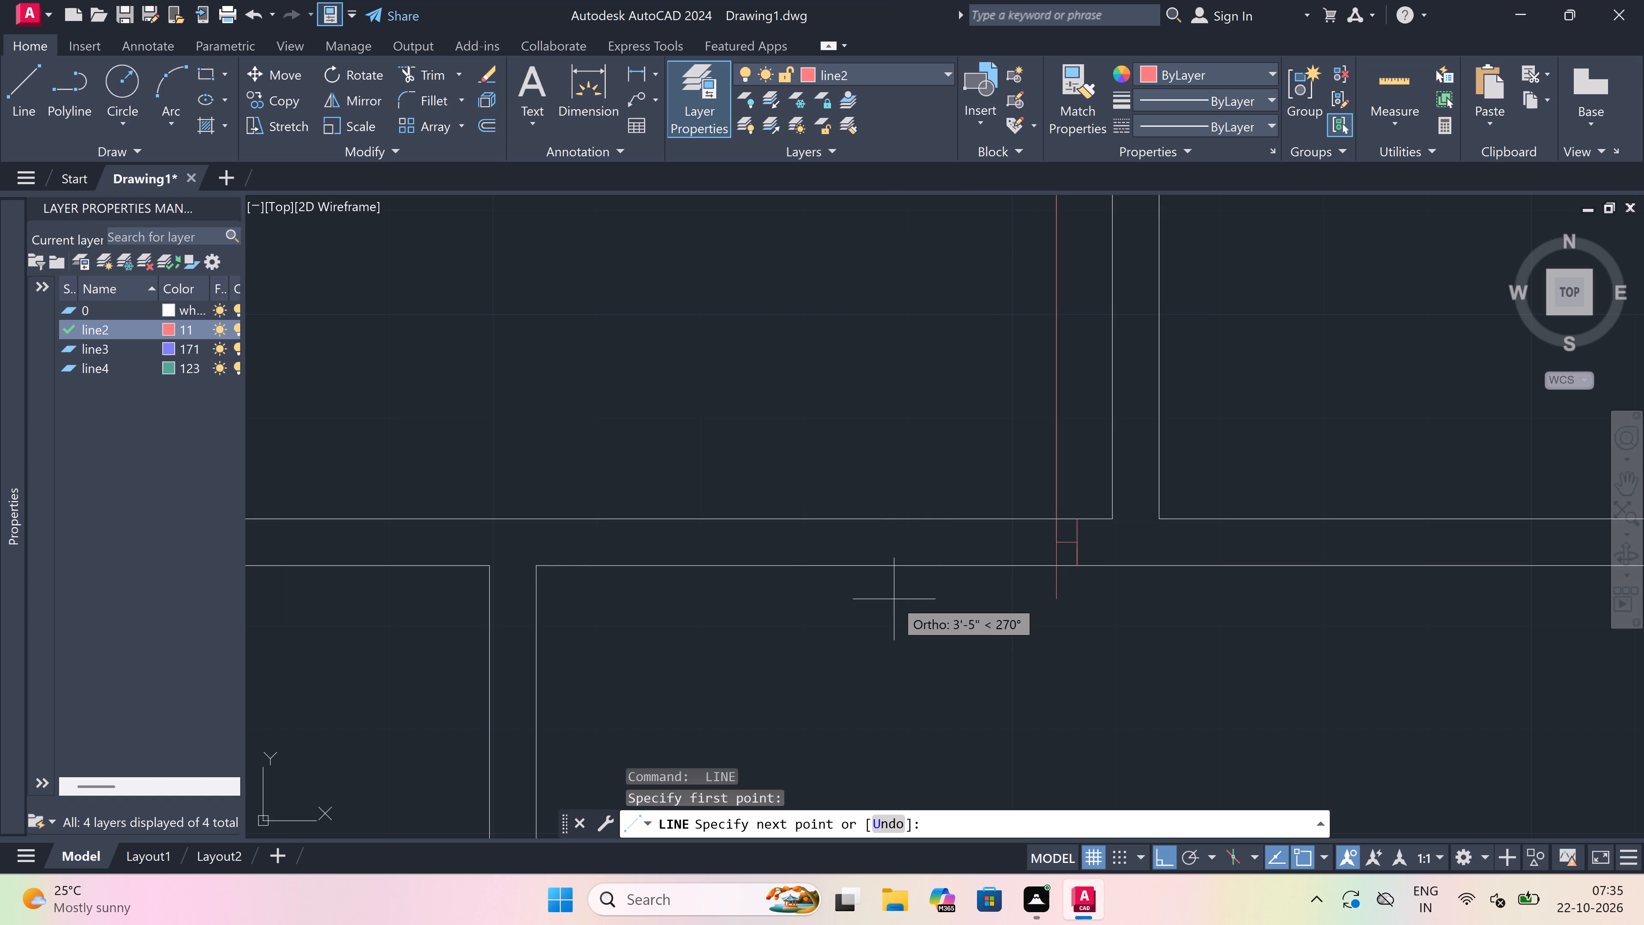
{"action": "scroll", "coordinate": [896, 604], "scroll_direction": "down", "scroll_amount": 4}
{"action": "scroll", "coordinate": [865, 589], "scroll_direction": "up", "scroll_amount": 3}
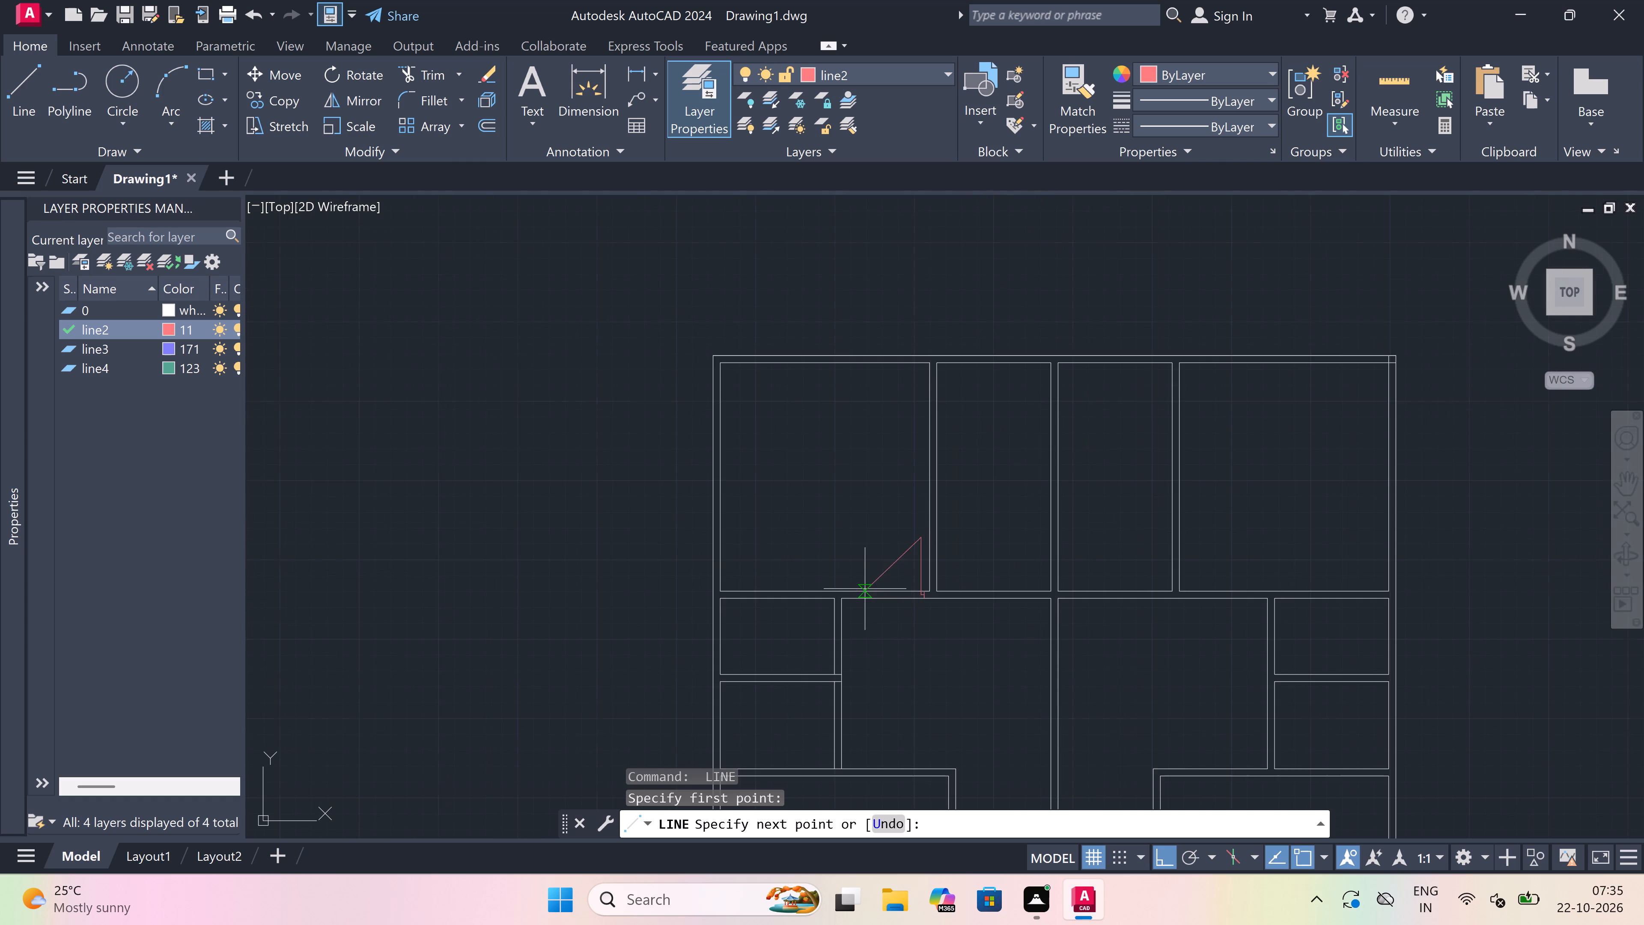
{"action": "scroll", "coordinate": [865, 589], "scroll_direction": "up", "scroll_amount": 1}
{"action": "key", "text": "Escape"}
Draw the opposite jamb line across the same wall, left of the door leaf, with a 2" stub from its midpoint toward the leaf.
{"action": "key", "text": "space"}
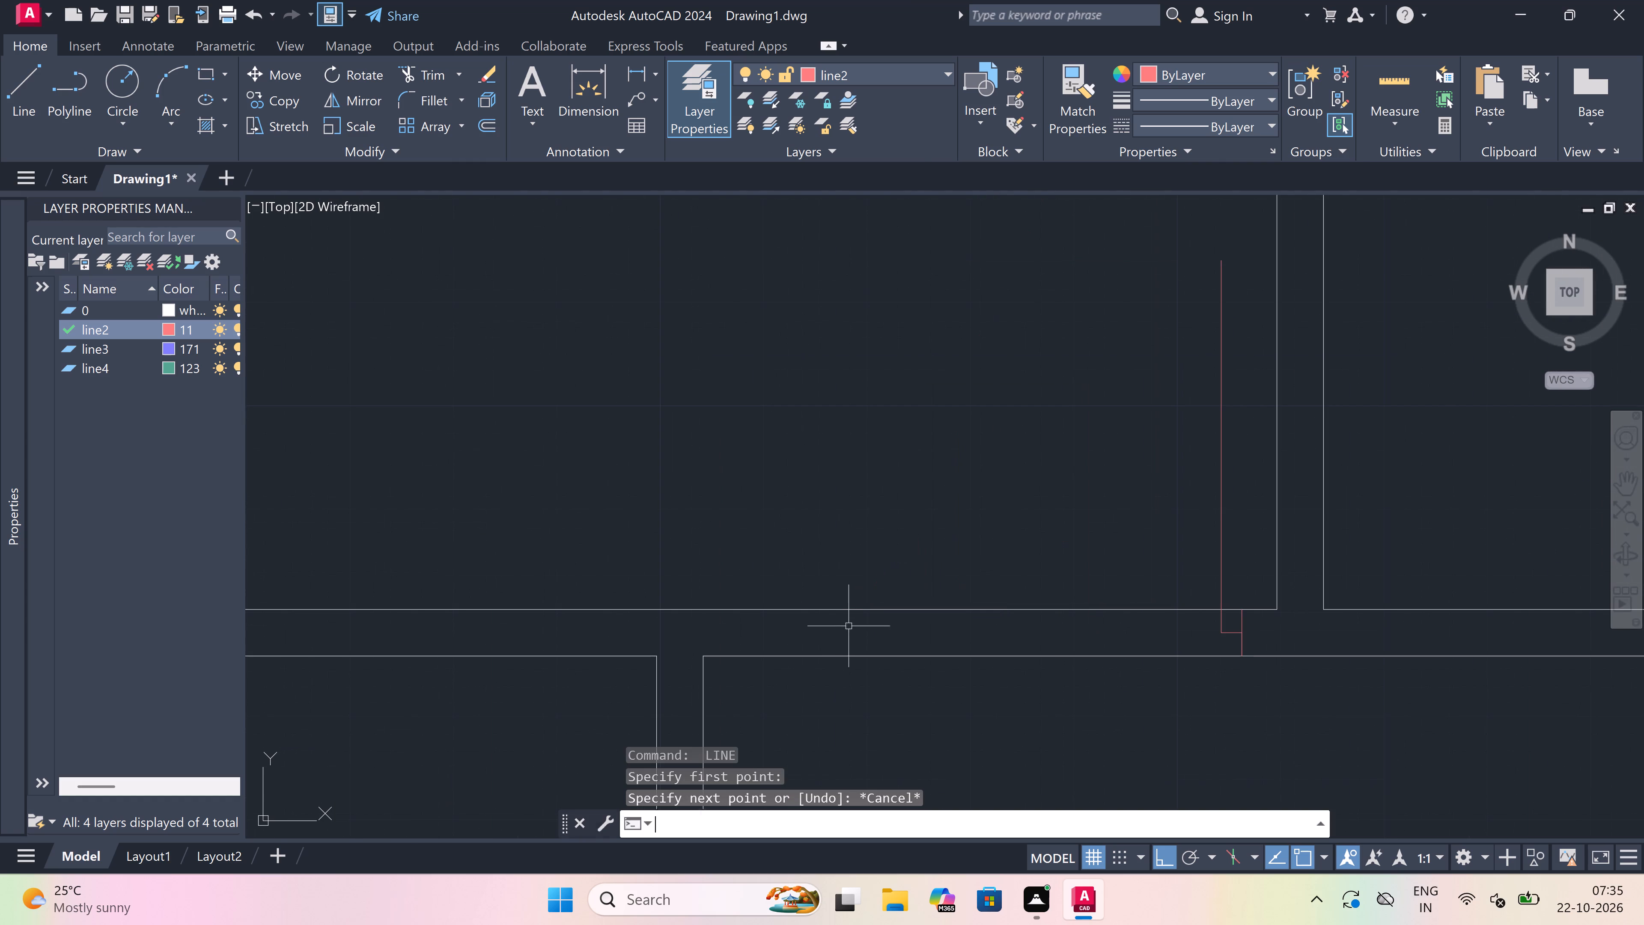
{"action": "left_click", "coordinate": [917, 614]}
{"action": "left_click", "coordinate": [916, 645]}
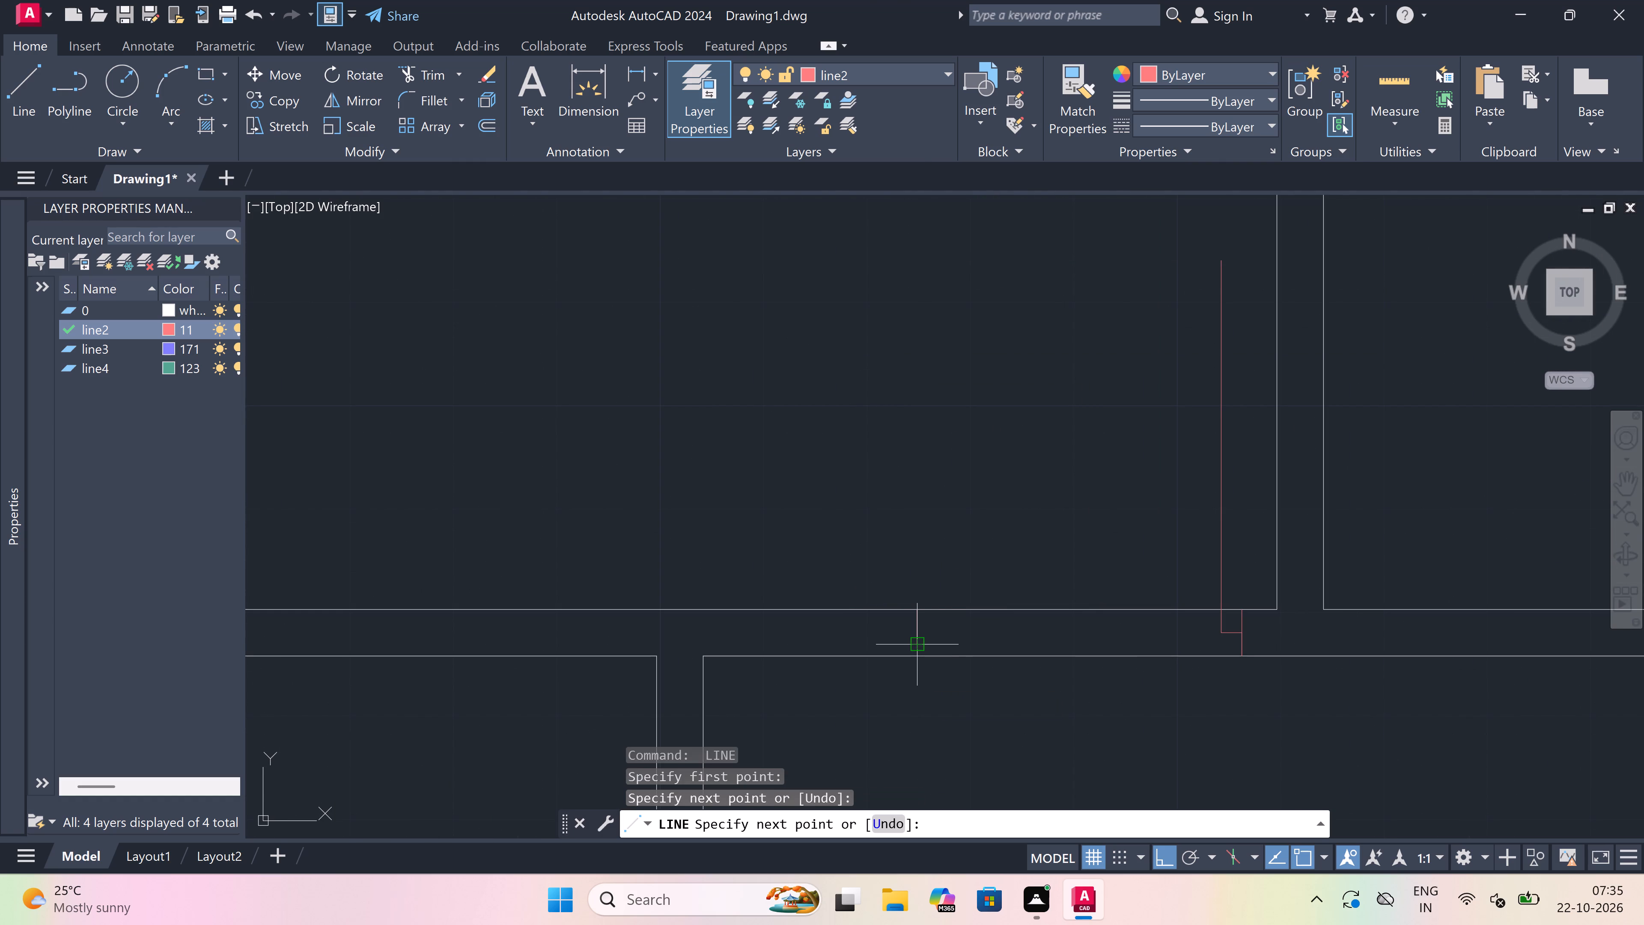
{"action": "left_click", "coordinate": [919, 656]}
{"action": "scroll", "coordinate": [915, 622], "scroll_direction": "up", "scroll_amount": 2}
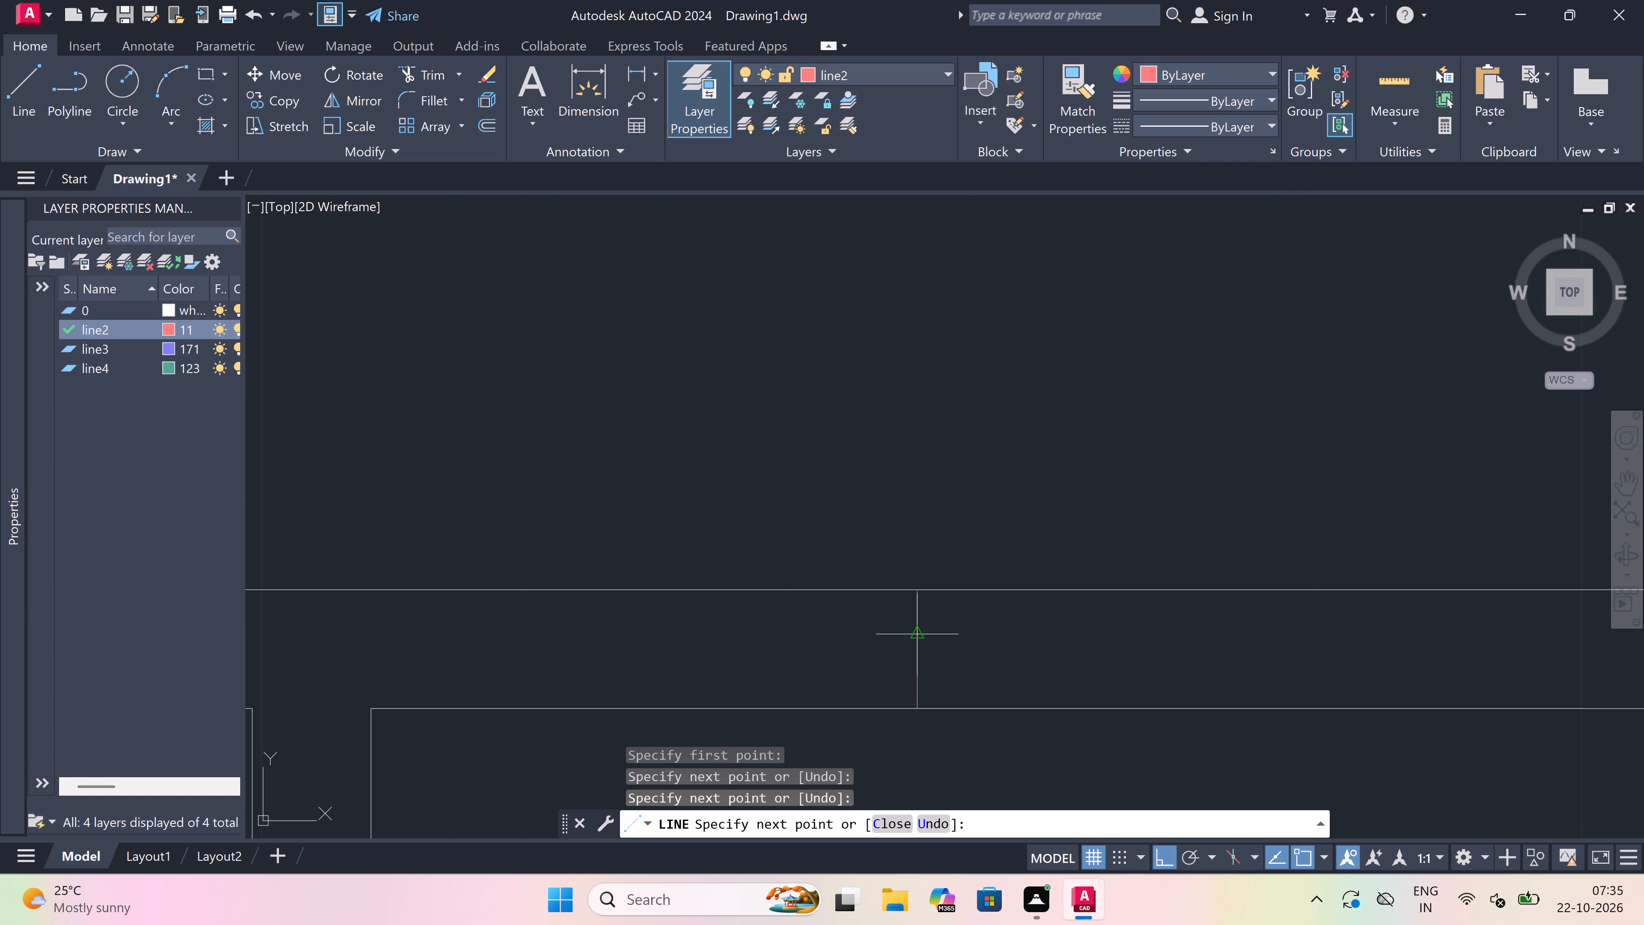
{"action": "left_click", "coordinate": [915, 648]}
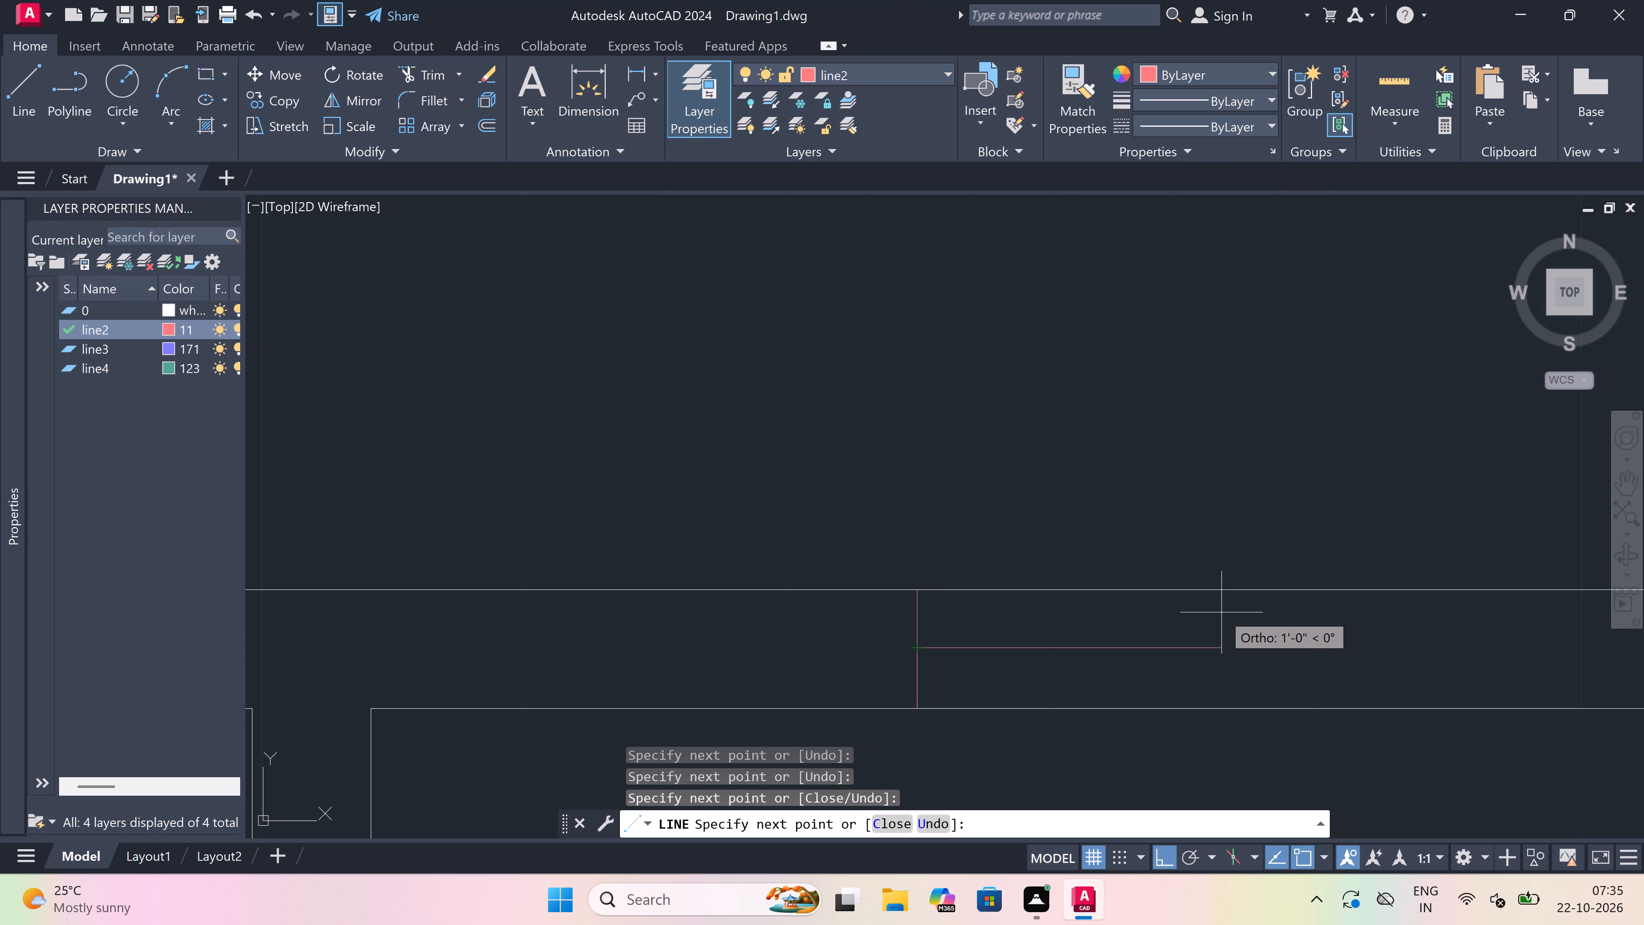
{"action": "type", "text": "2\""}
{"action": "key", "text": "space"}
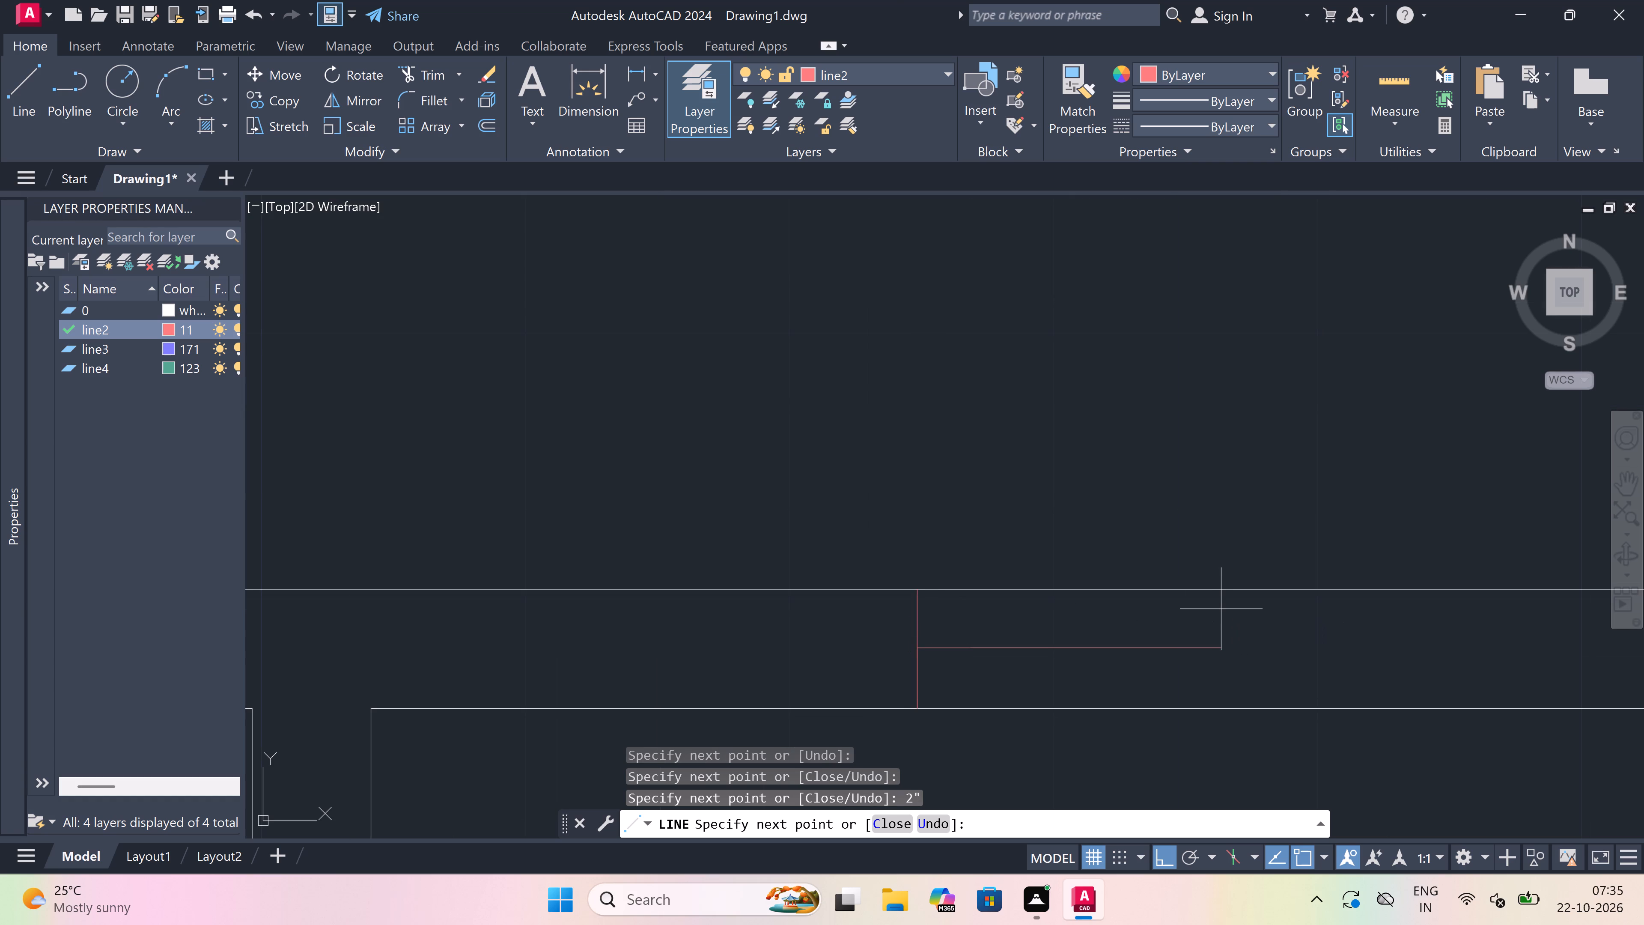
{"action": "key", "text": "Escape"}
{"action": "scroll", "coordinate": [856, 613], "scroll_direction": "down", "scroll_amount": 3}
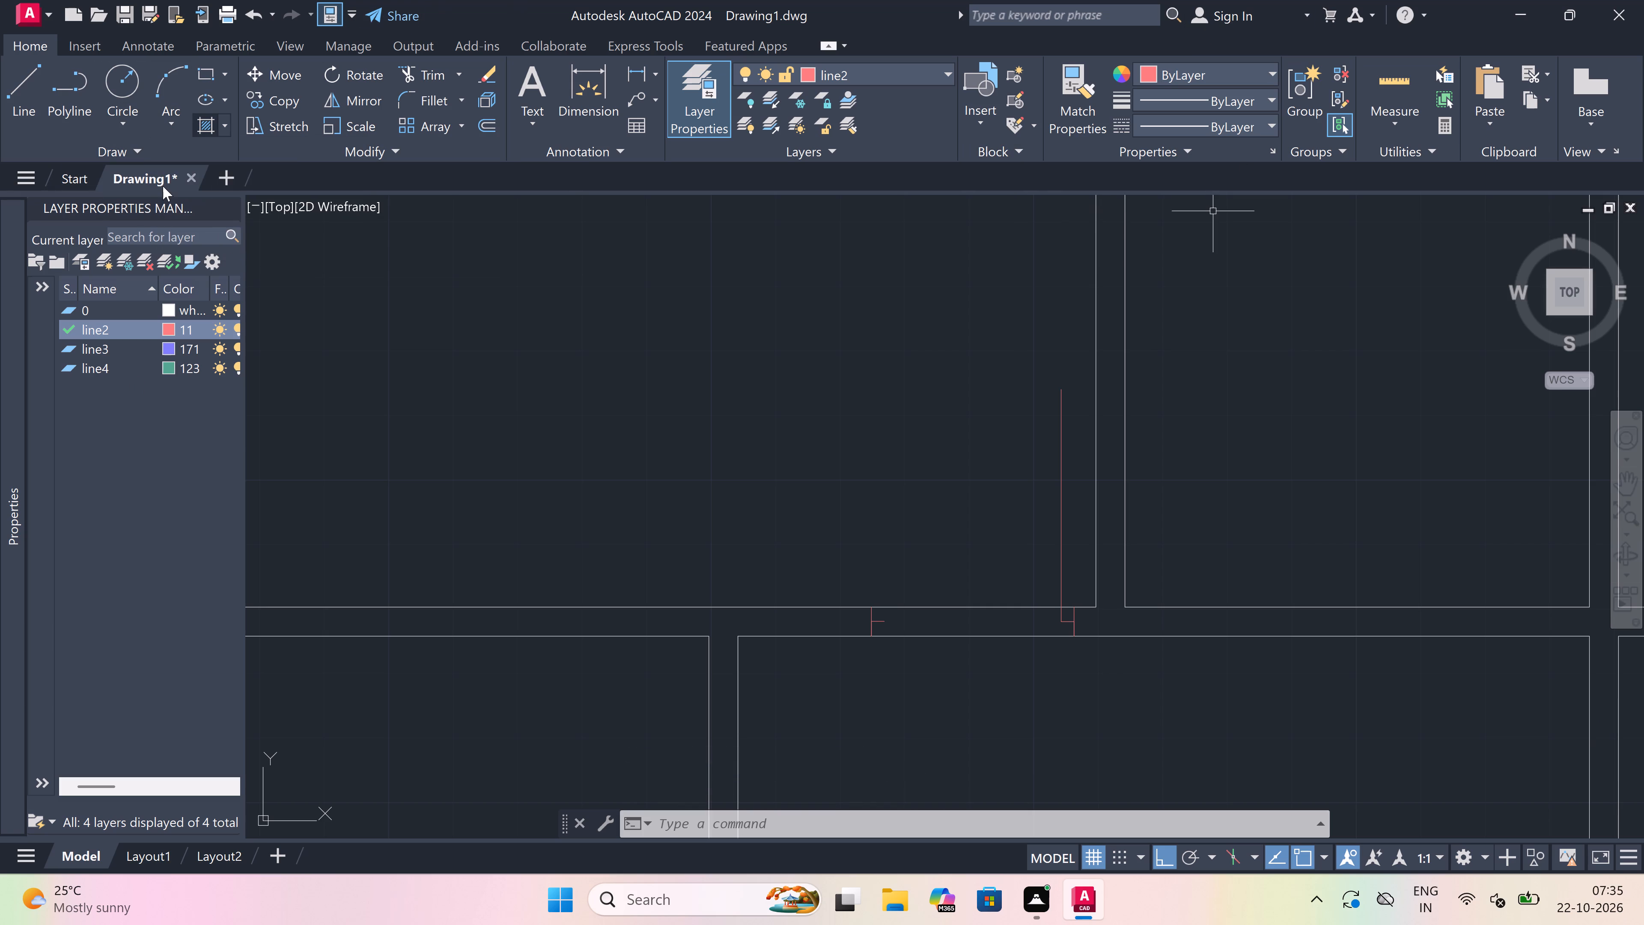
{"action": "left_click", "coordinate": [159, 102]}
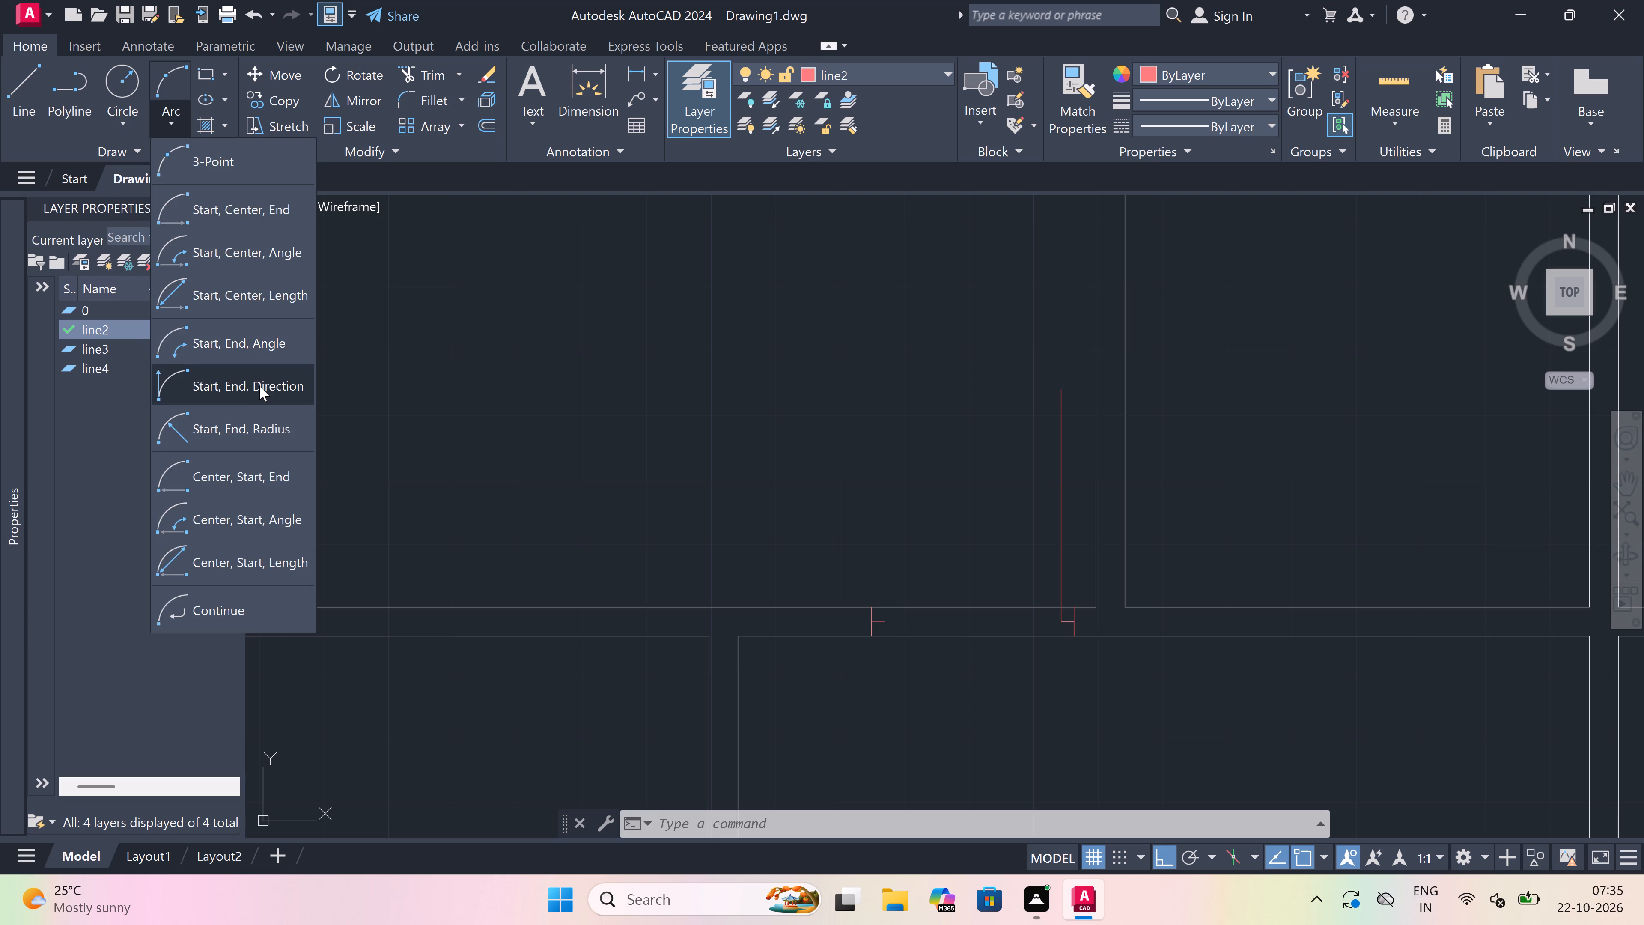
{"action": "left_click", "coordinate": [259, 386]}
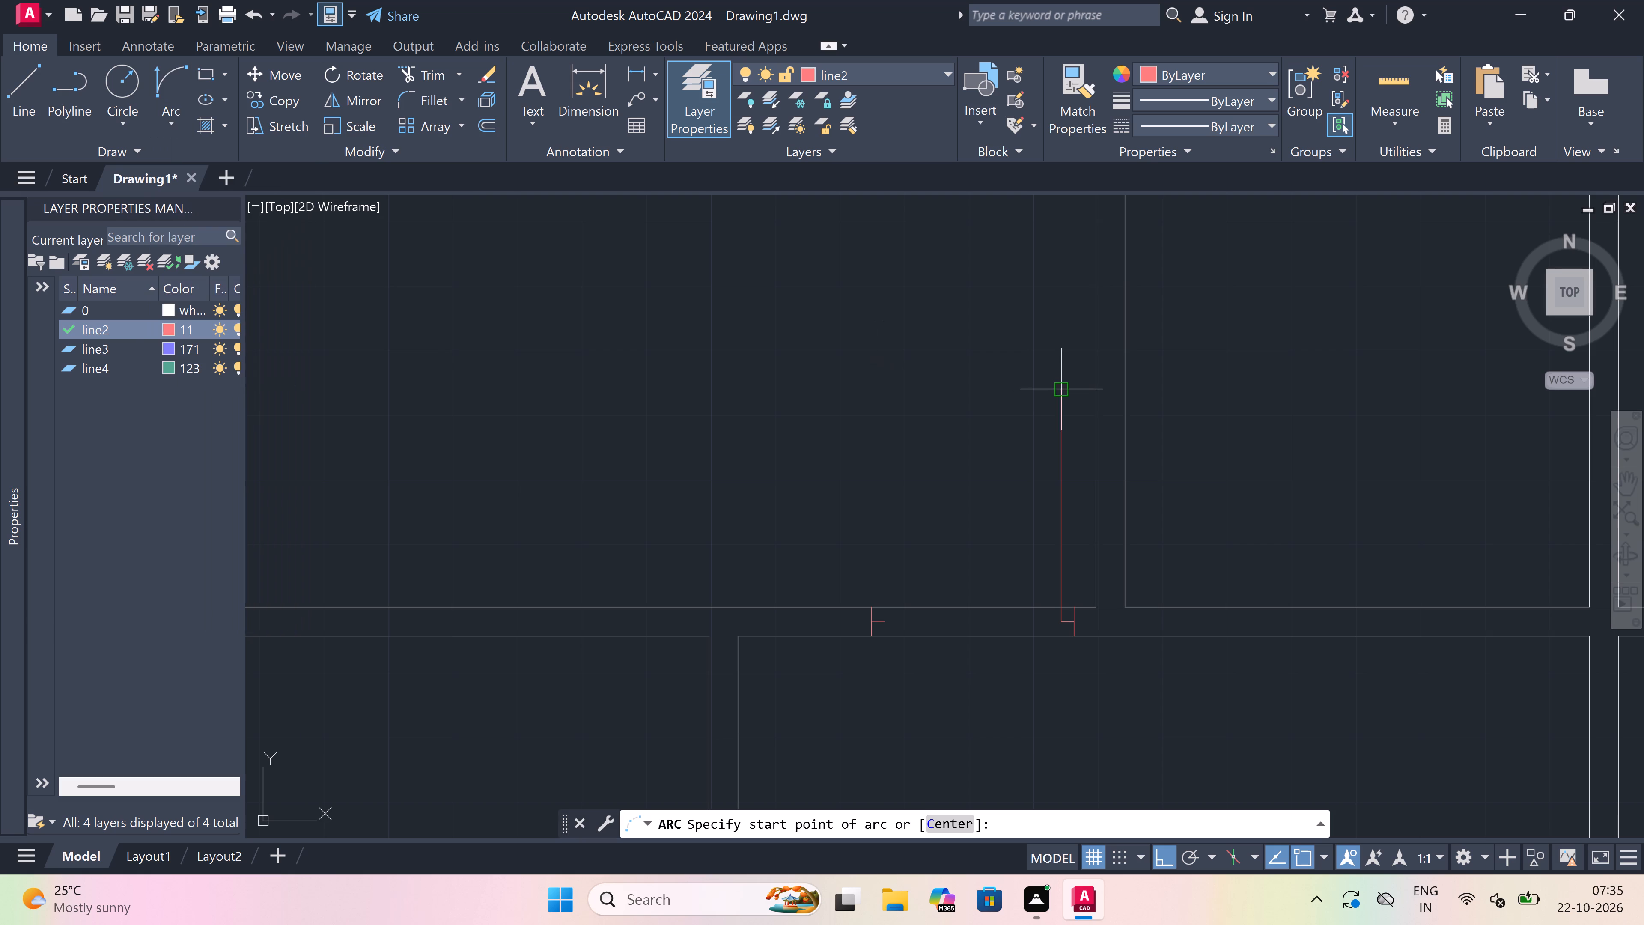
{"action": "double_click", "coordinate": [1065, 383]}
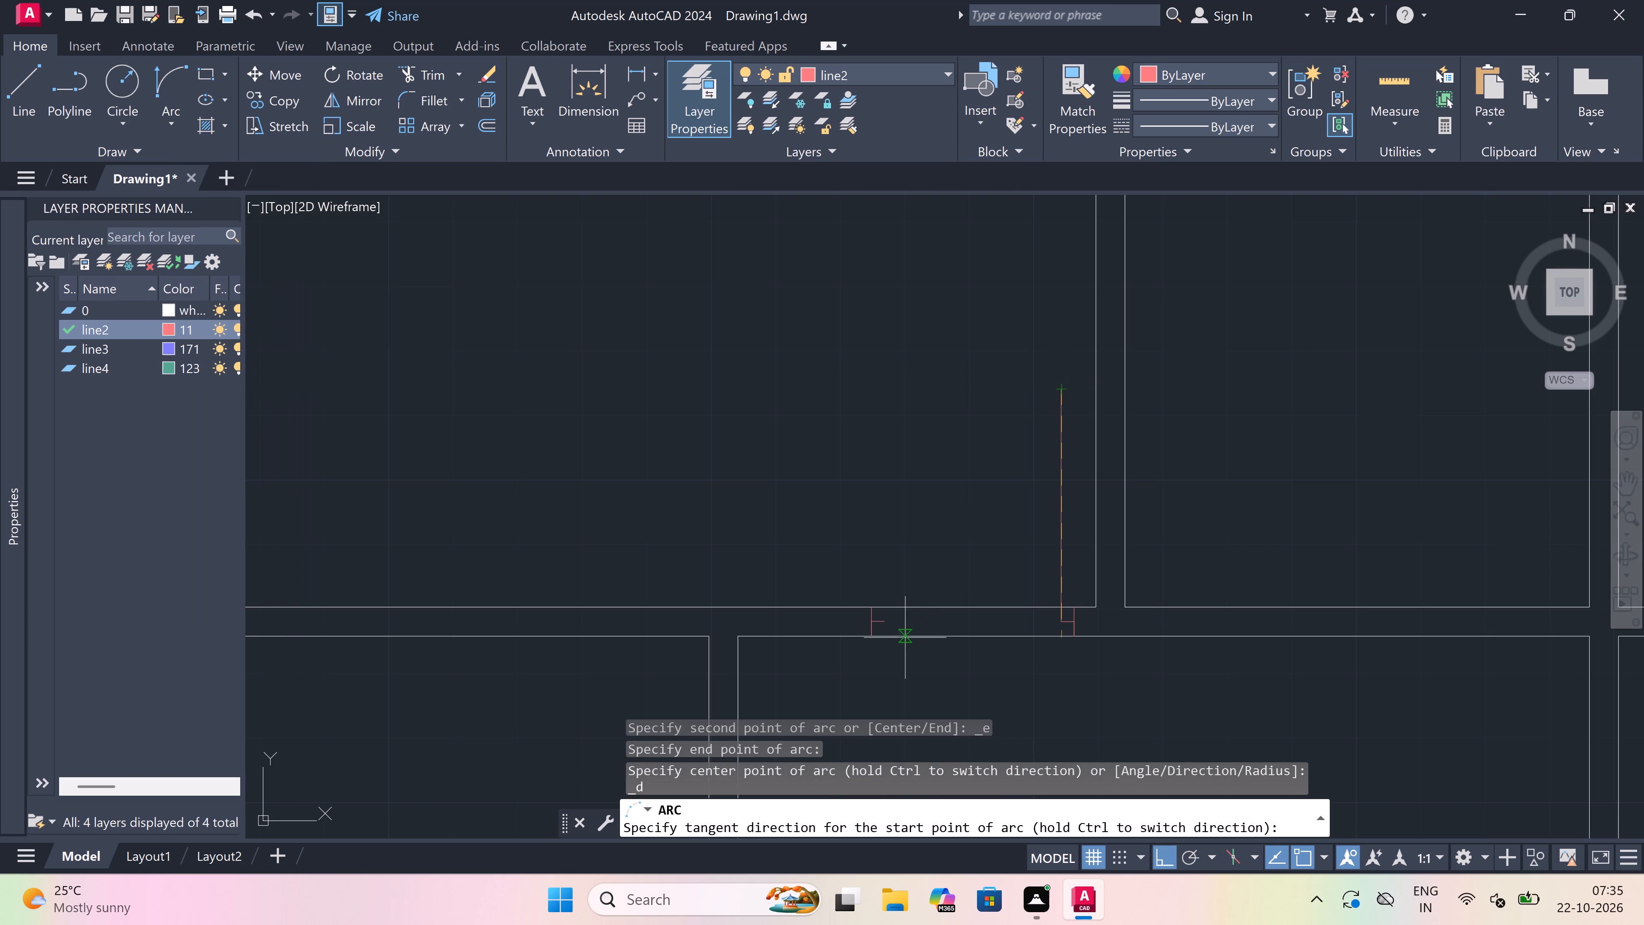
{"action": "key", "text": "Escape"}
Draw a three-point door swing arc from the leaf's upper end through the opposite stub's end, finishing below the wall.
{"action": "key", "text": "space"}
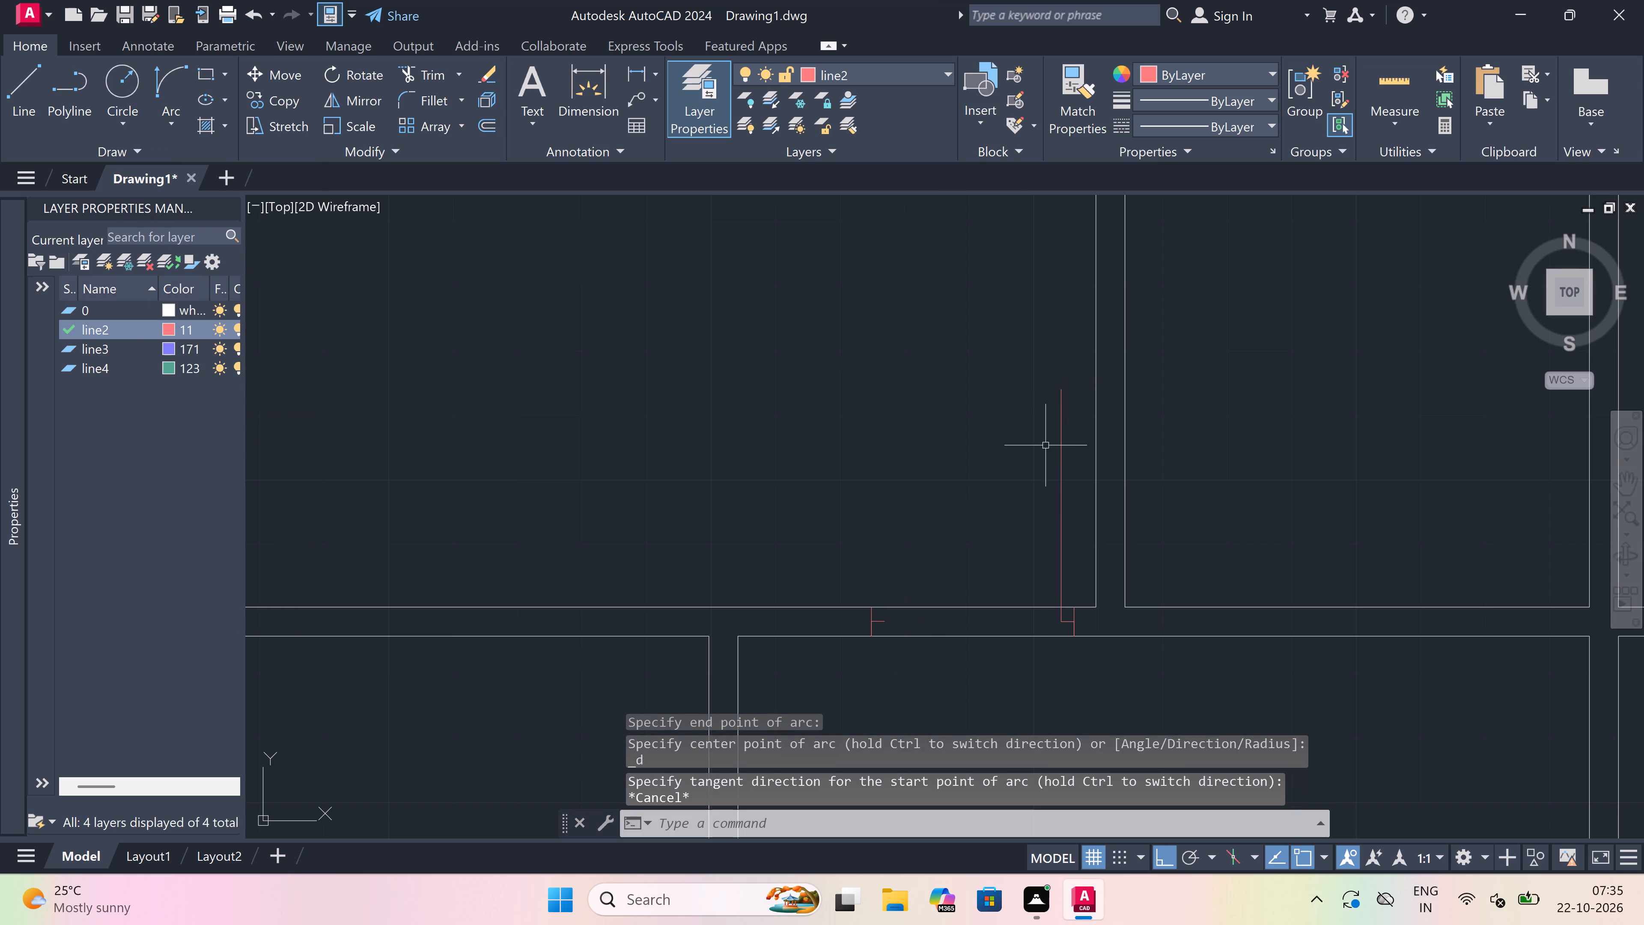
{"action": "double_click", "coordinate": [1066, 388]}
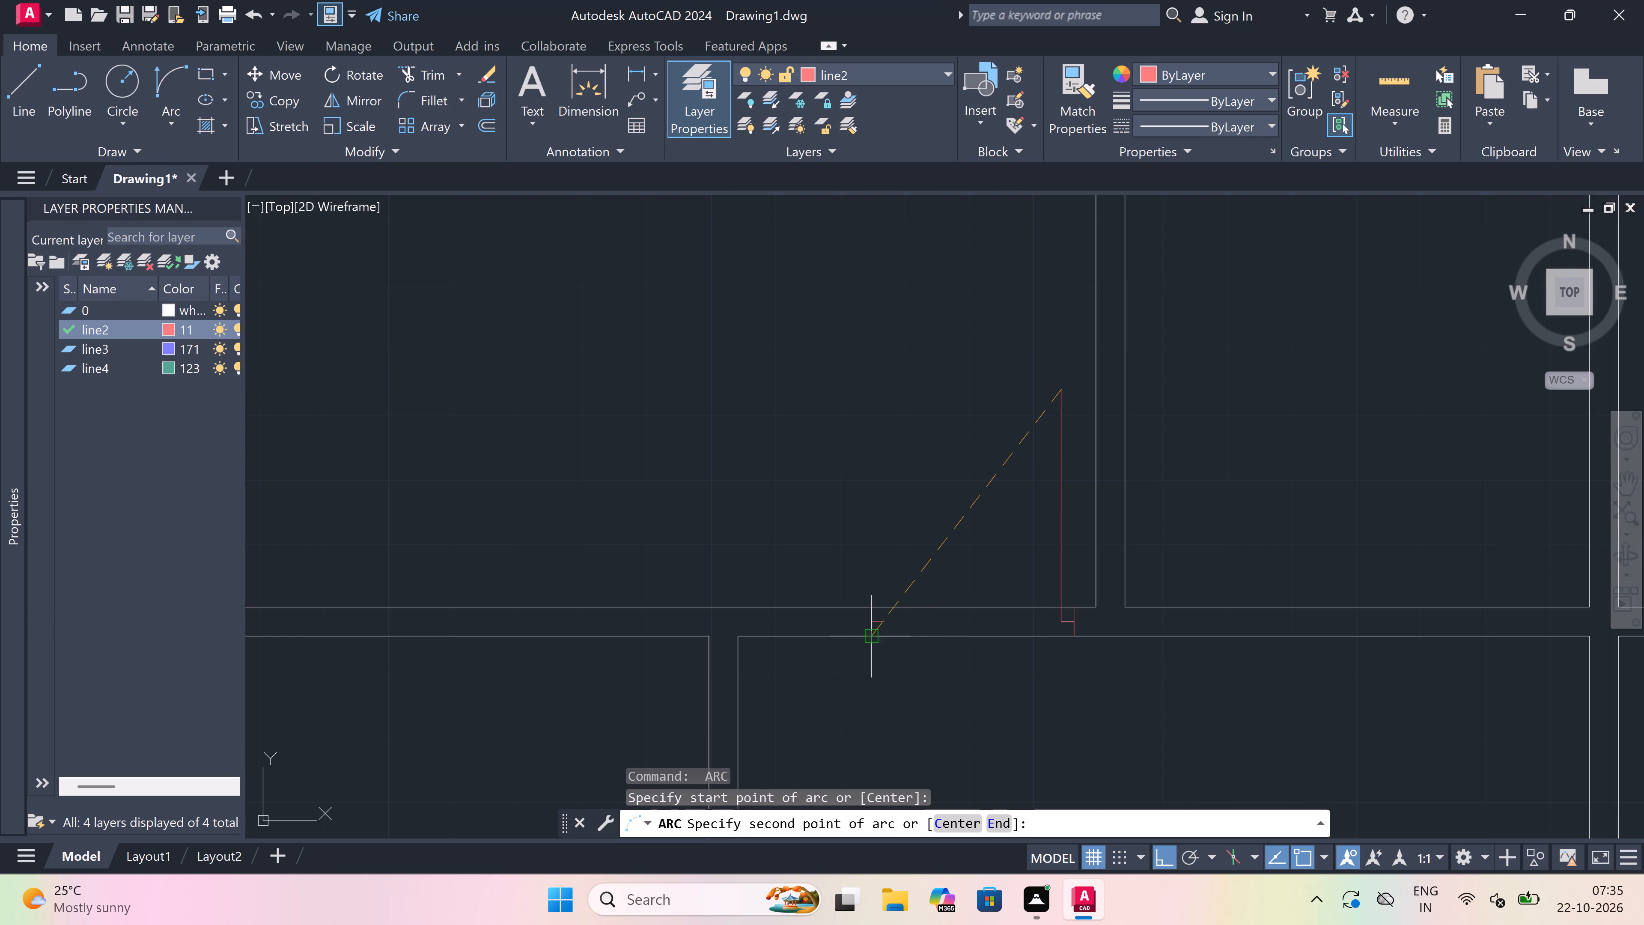
{"action": "left_click", "coordinate": [886, 620]}
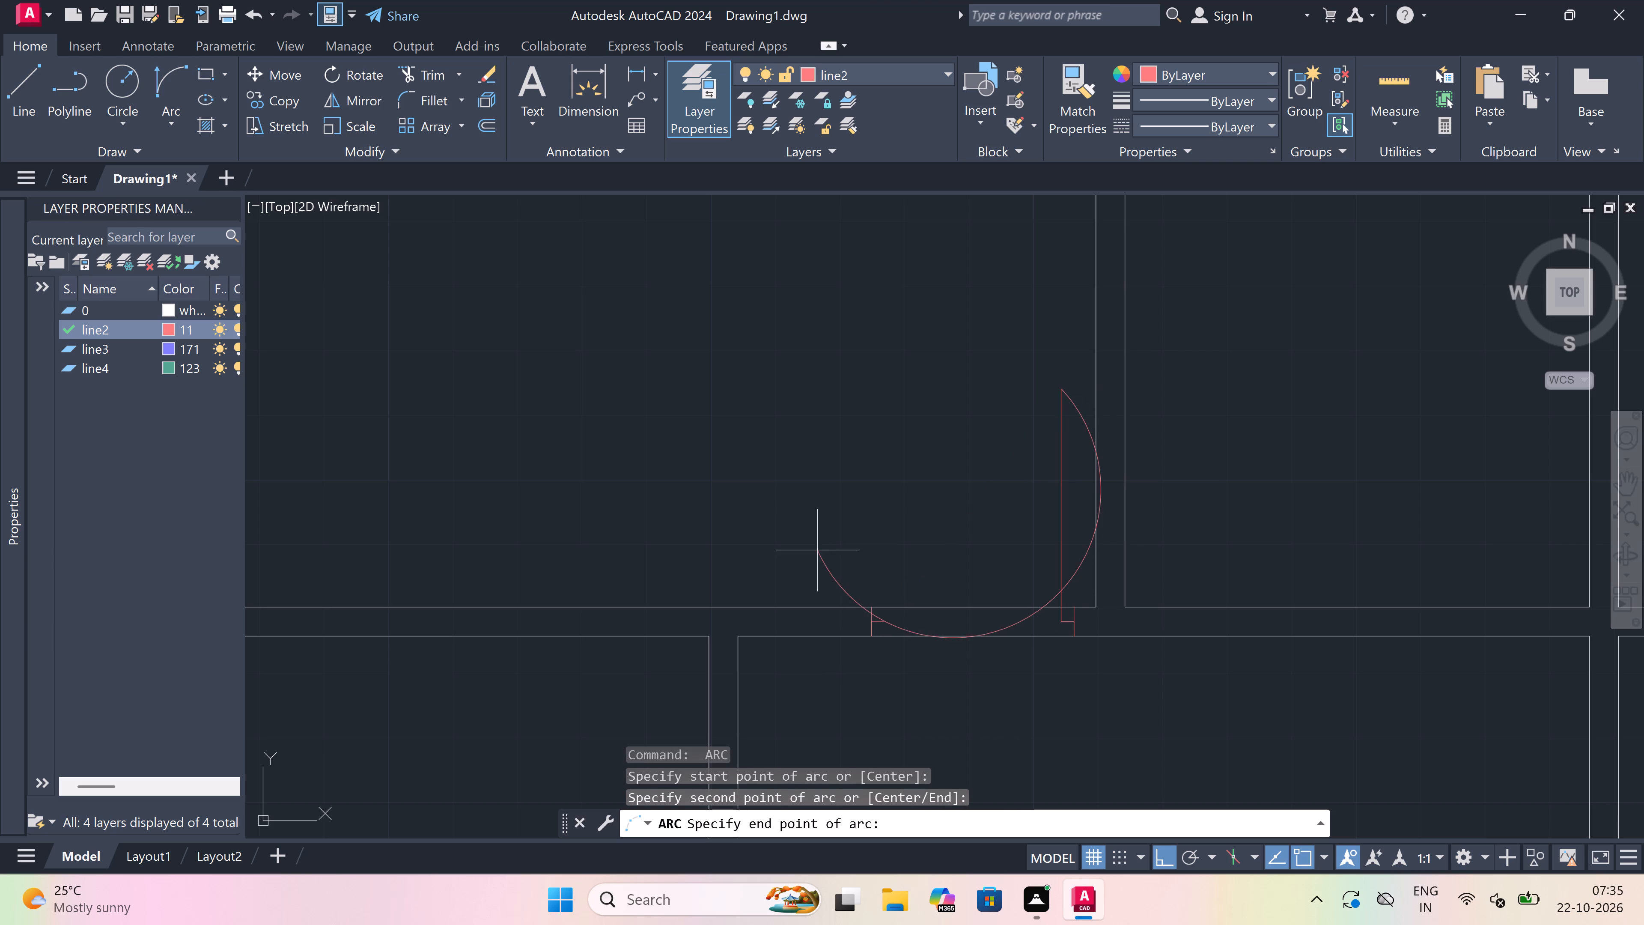
{"action": "left_click", "coordinate": [956, 739]}
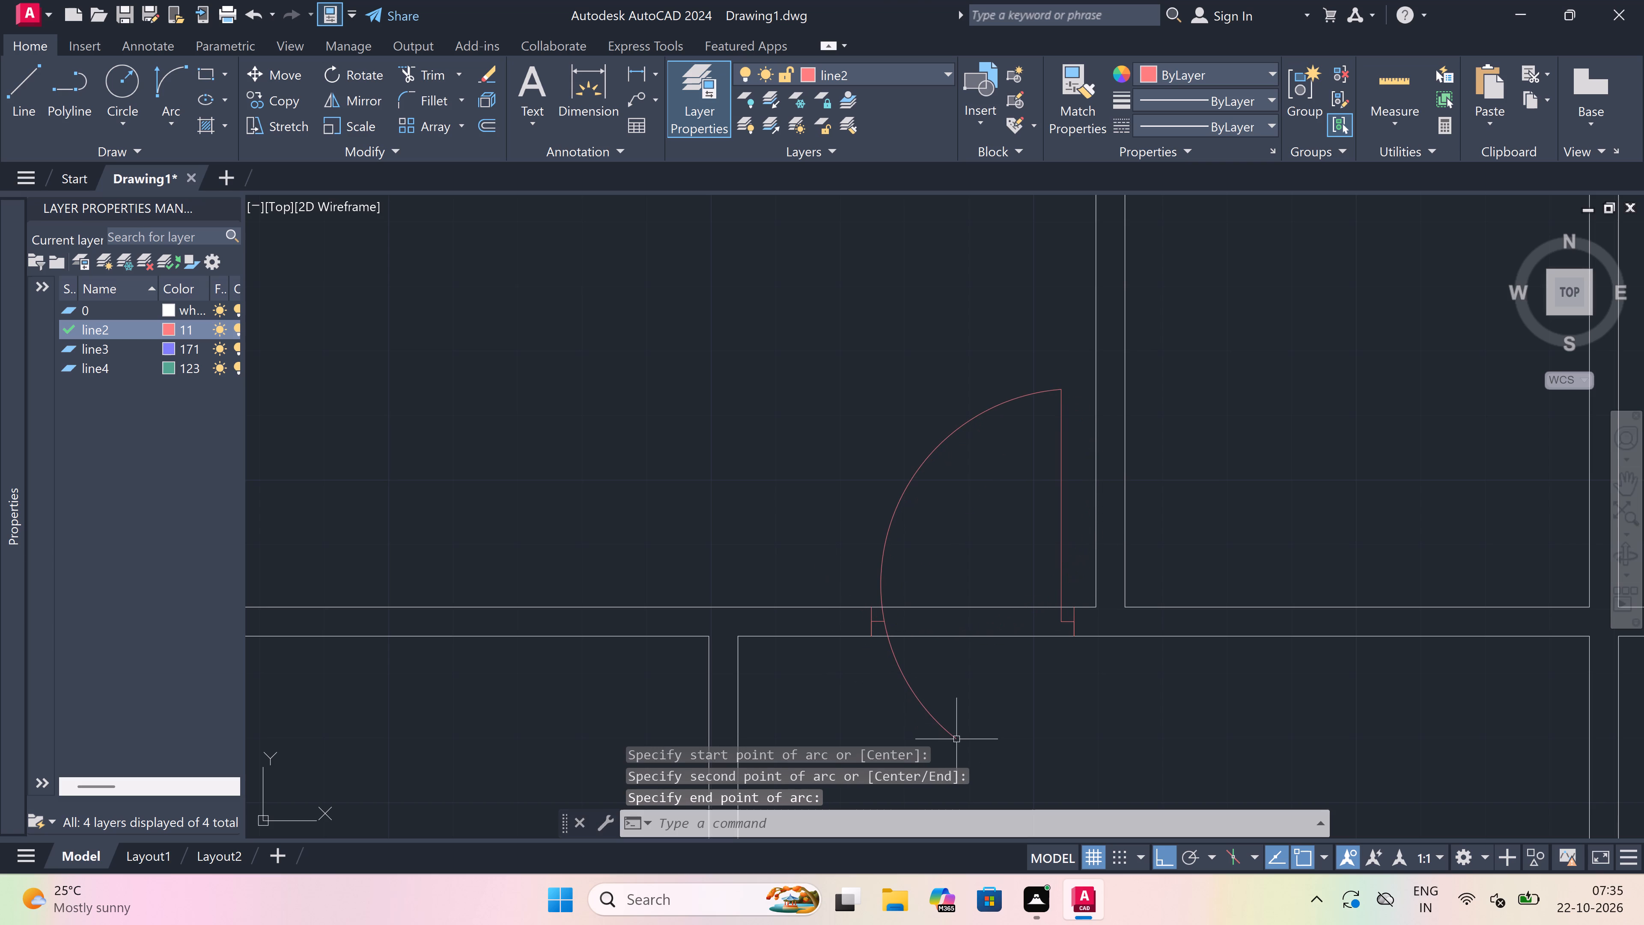
Trim both wall lines within the door opening and cut the swing arc back to the left jamb's 2" stub.
{"action": "key", "text": "t"}
{"action": "key", "text": "r"}
{"action": "key", "text": "space"}
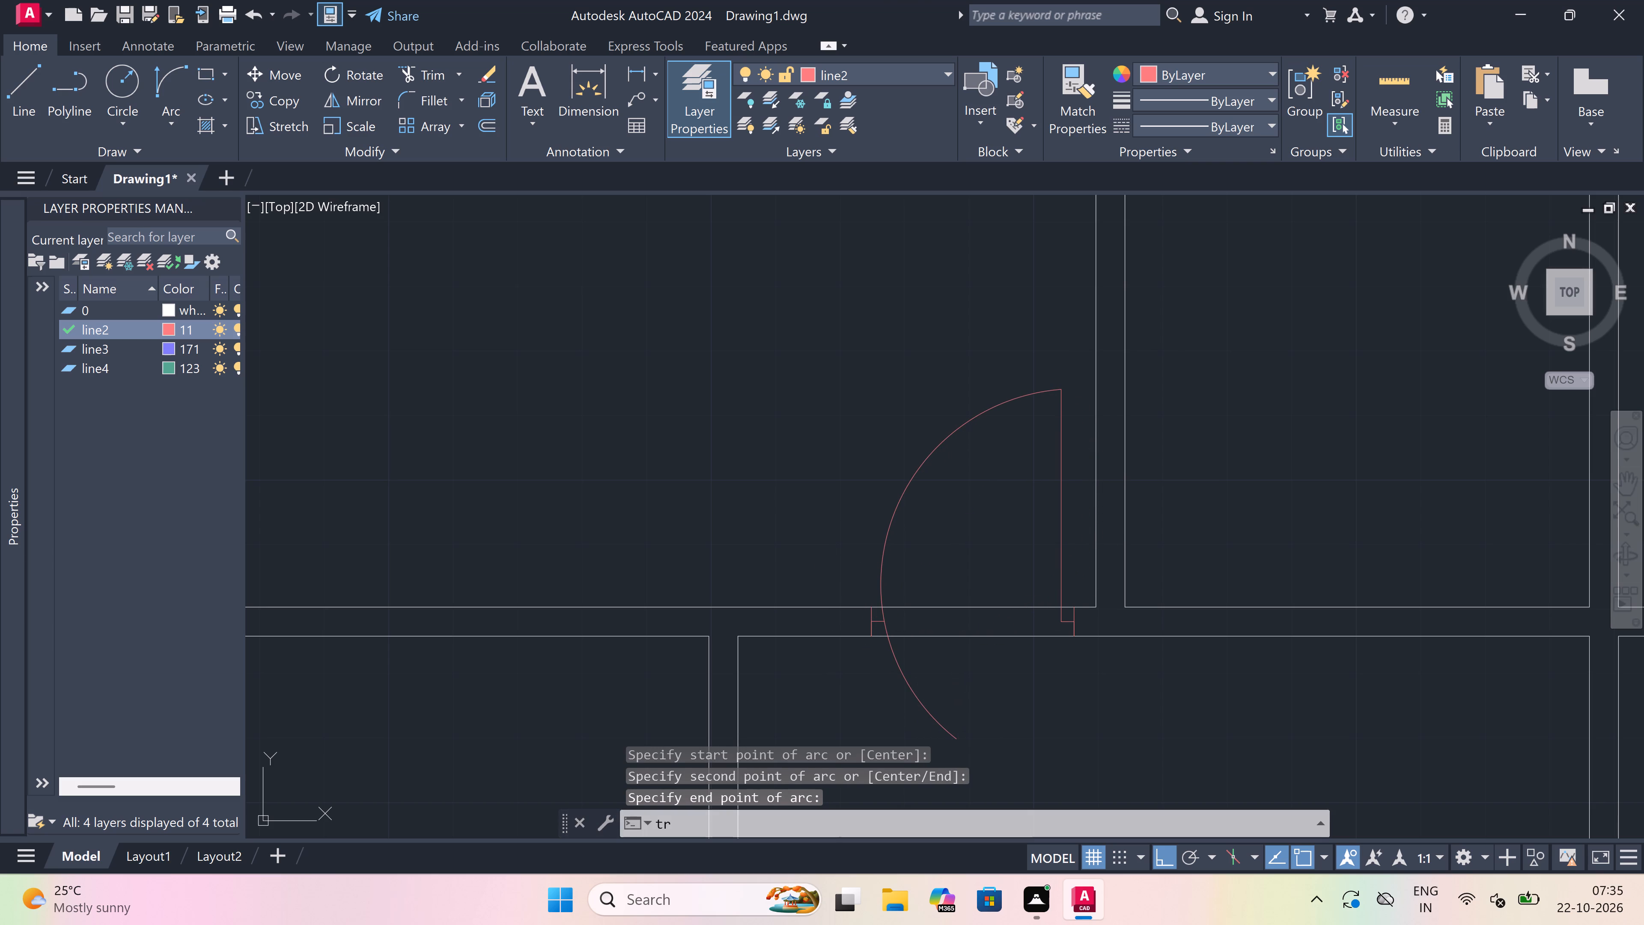
{"action": "left_click", "coordinate": [968, 590]}
{"action": "left_click", "coordinate": [858, 718]}
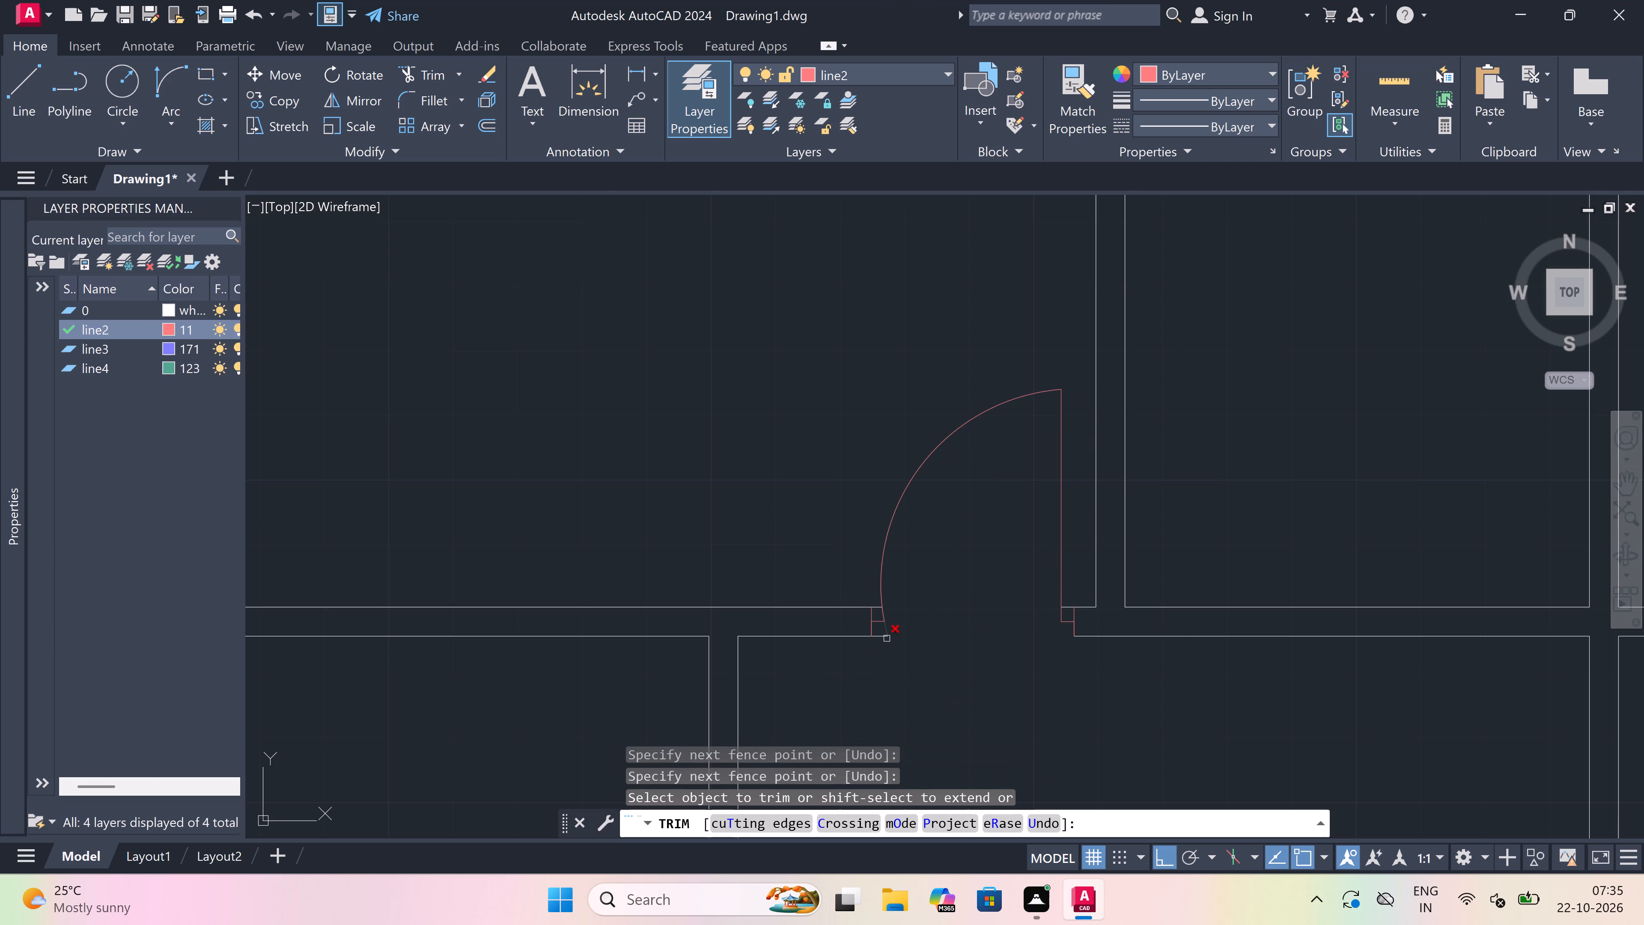
{"action": "scroll", "coordinate": [887, 639], "scroll_direction": "up", "scroll_amount": 3}
{"action": "left_click", "coordinate": [841, 657]}
{"action": "left_click", "coordinate": [896, 567]}
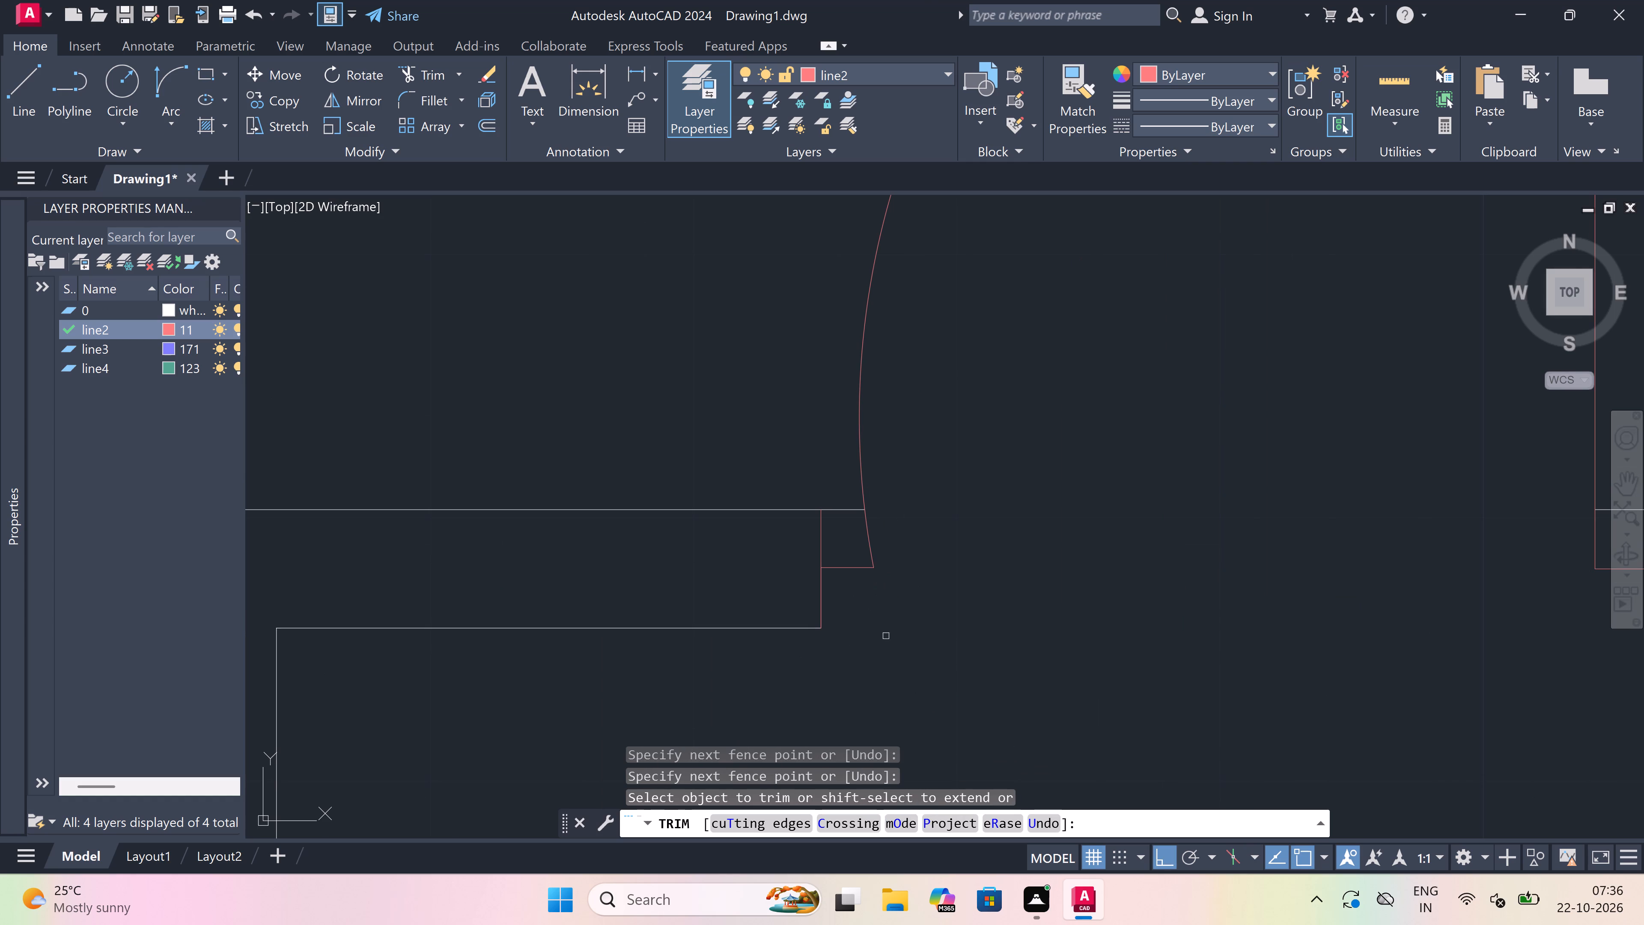
{"action": "key", "text": "Escape"}
Draw a vertical jamb line across the wall below the upper-right room, just right of the room's left wall.
{"action": "scroll", "coordinate": [729, 597], "scroll_direction": "down", "scroll_amount": 5}
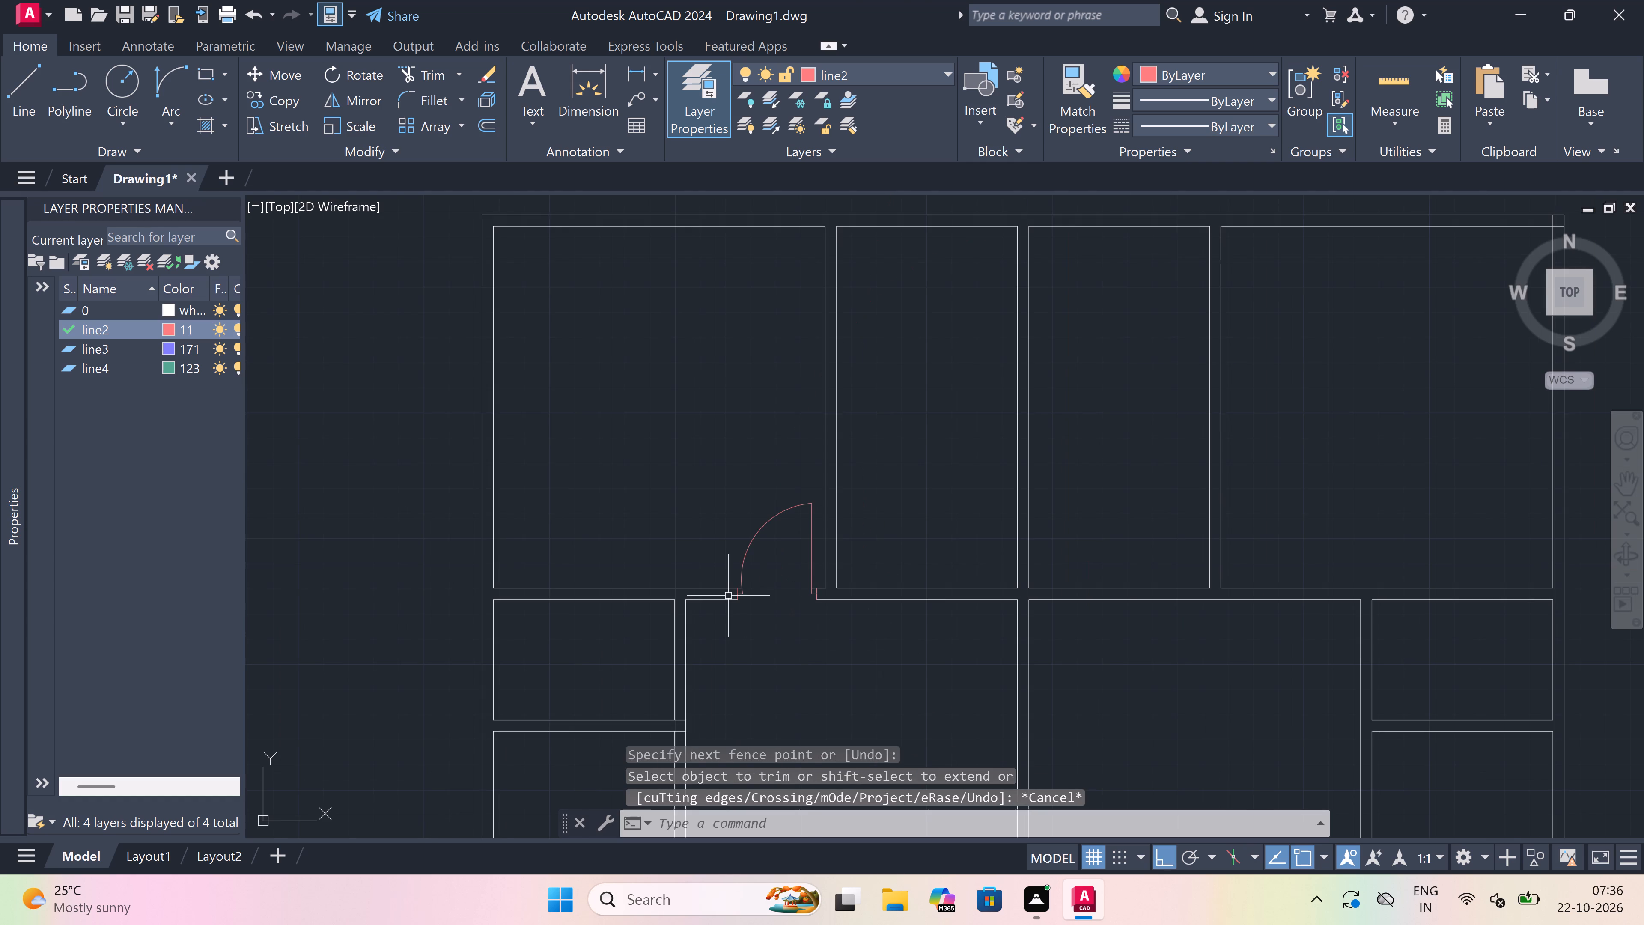
{"action": "scroll", "coordinate": [728, 596], "scroll_direction": "down", "scroll_amount": 6}
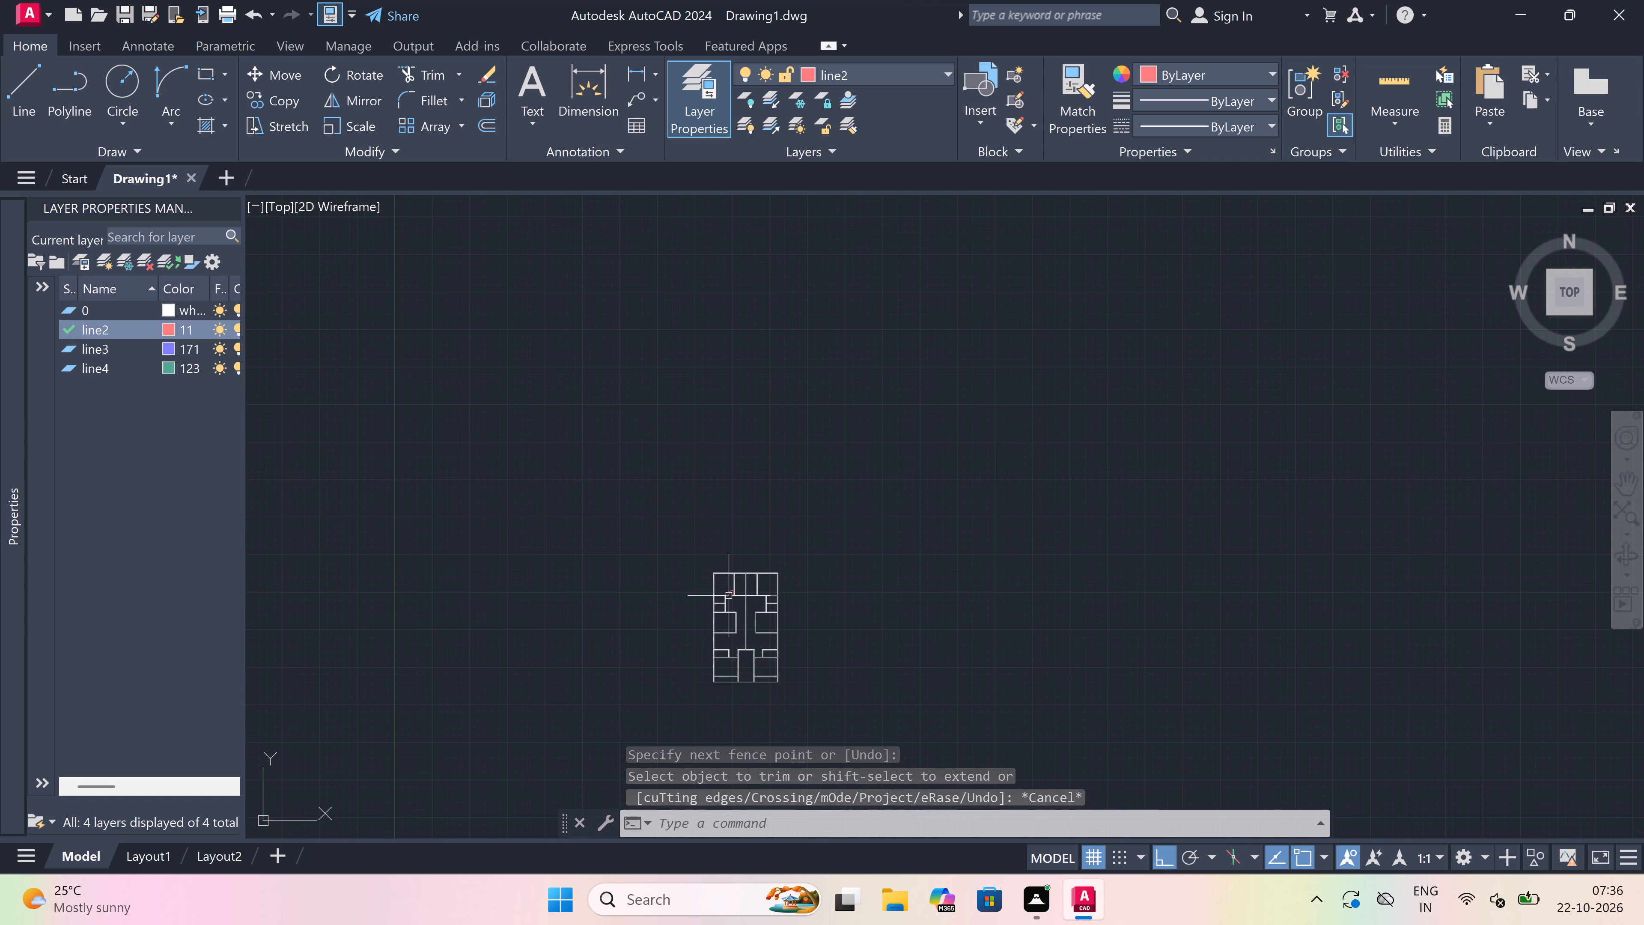
{"action": "scroll", "coordinate": [731, 597], "scroll_direction": "down", "scroll_amount": 2}
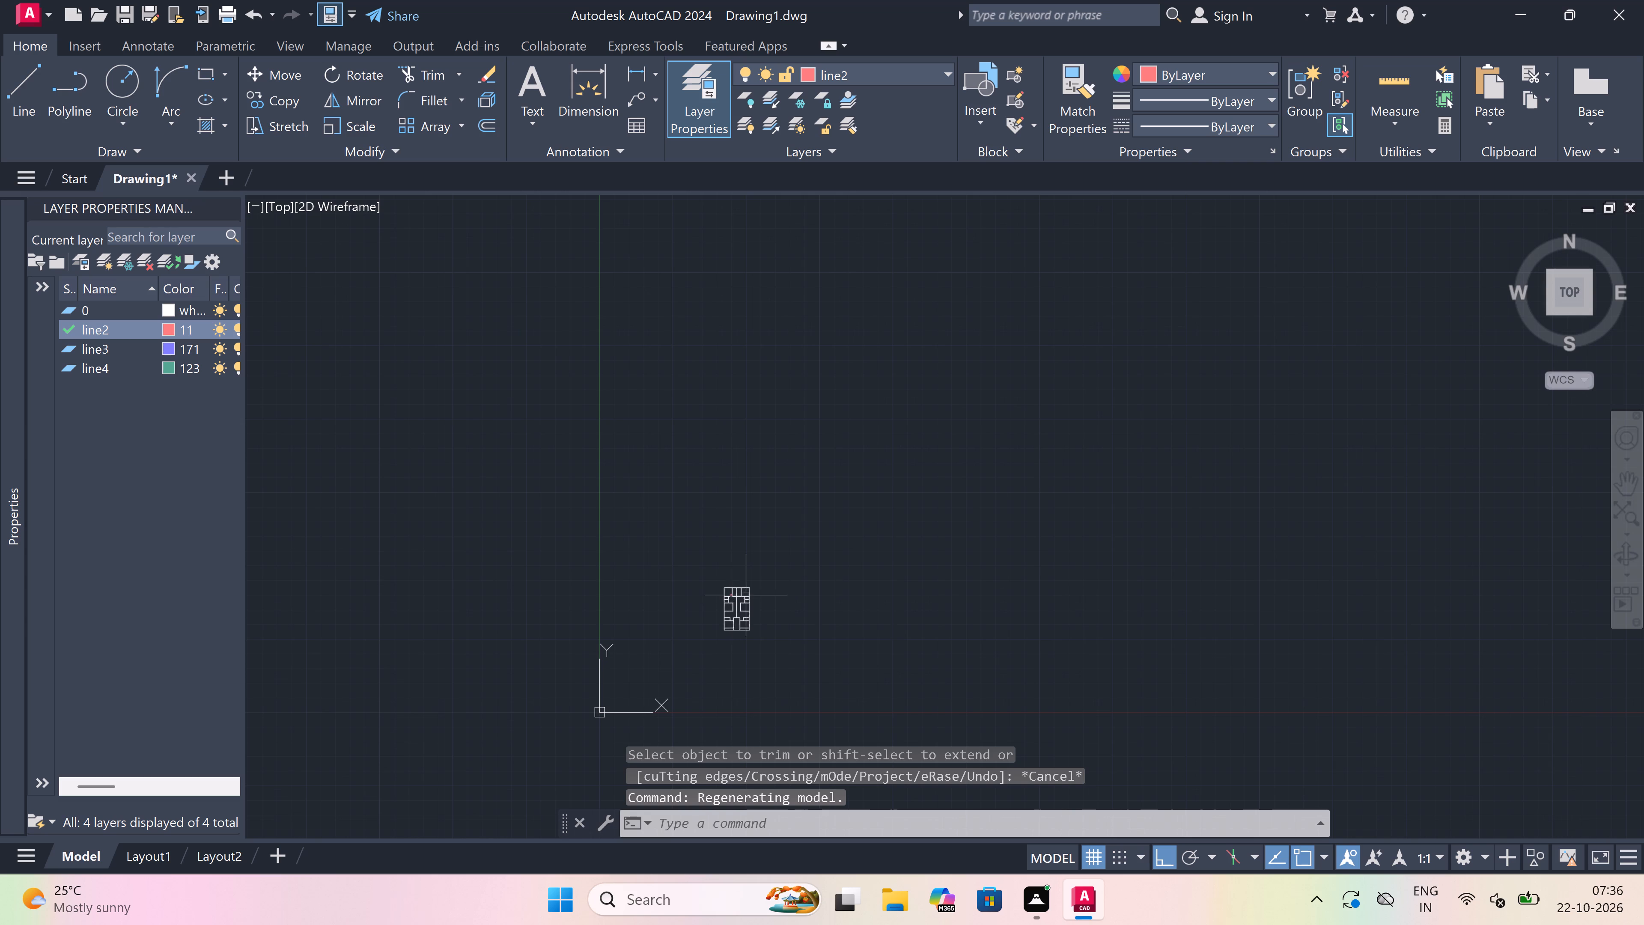
{"action": "scroll", "coordinate": [746, 595], "scroll_direction": "up", "scroll_amount": 7}
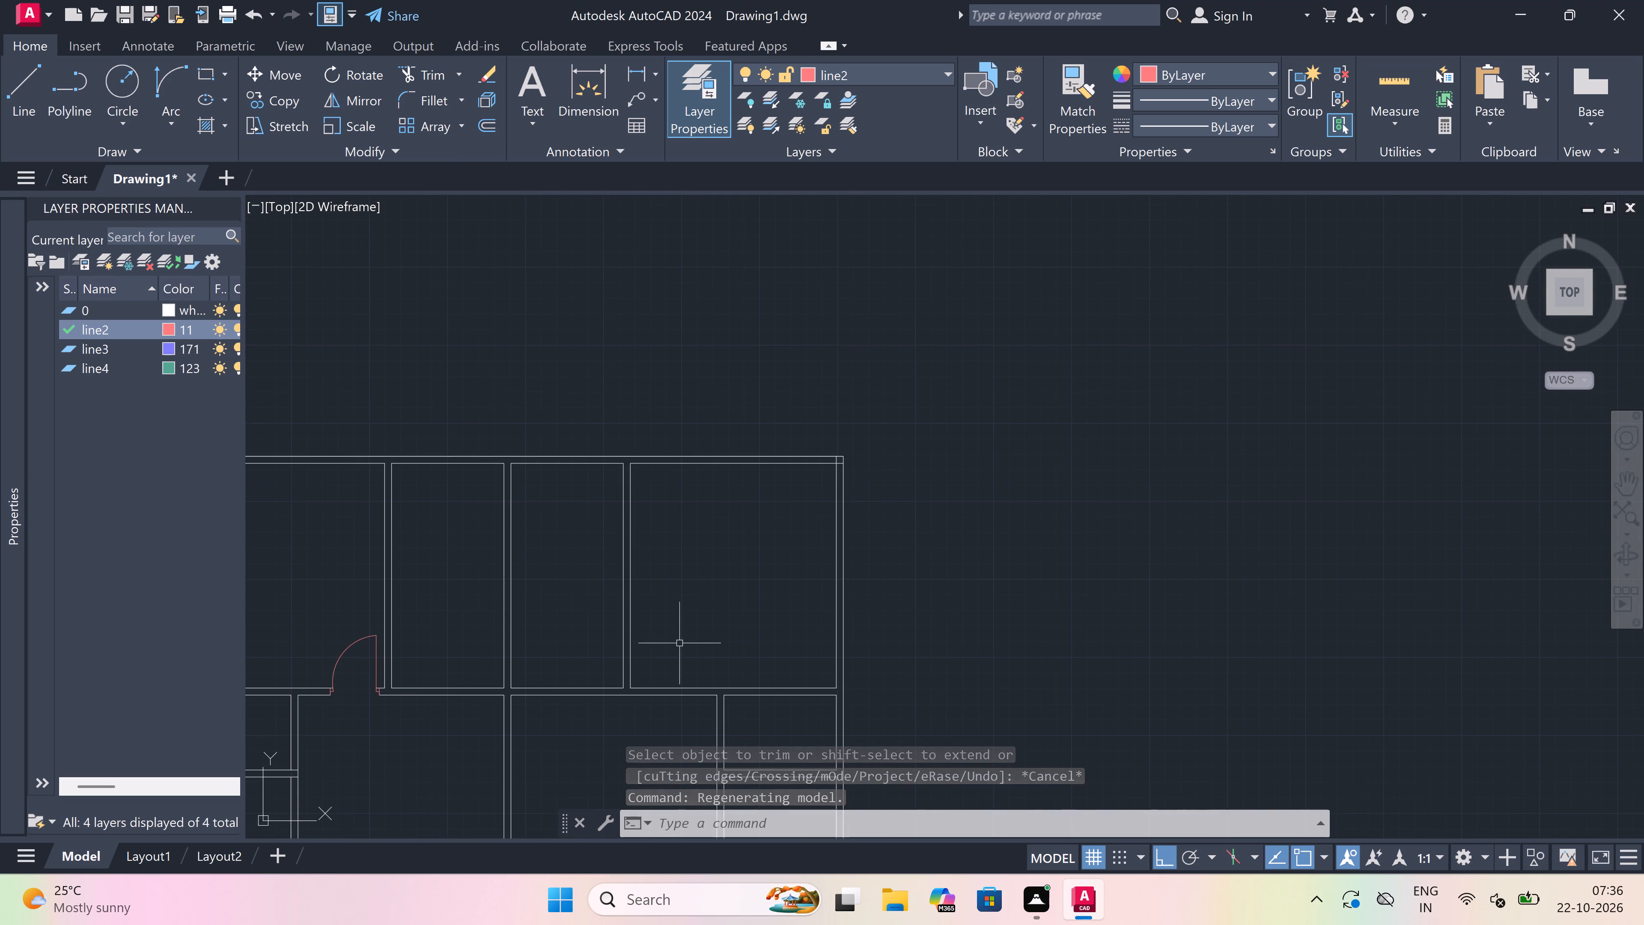
{"action": "key", "text": "l"}
{"action": "key", "text": "space"}
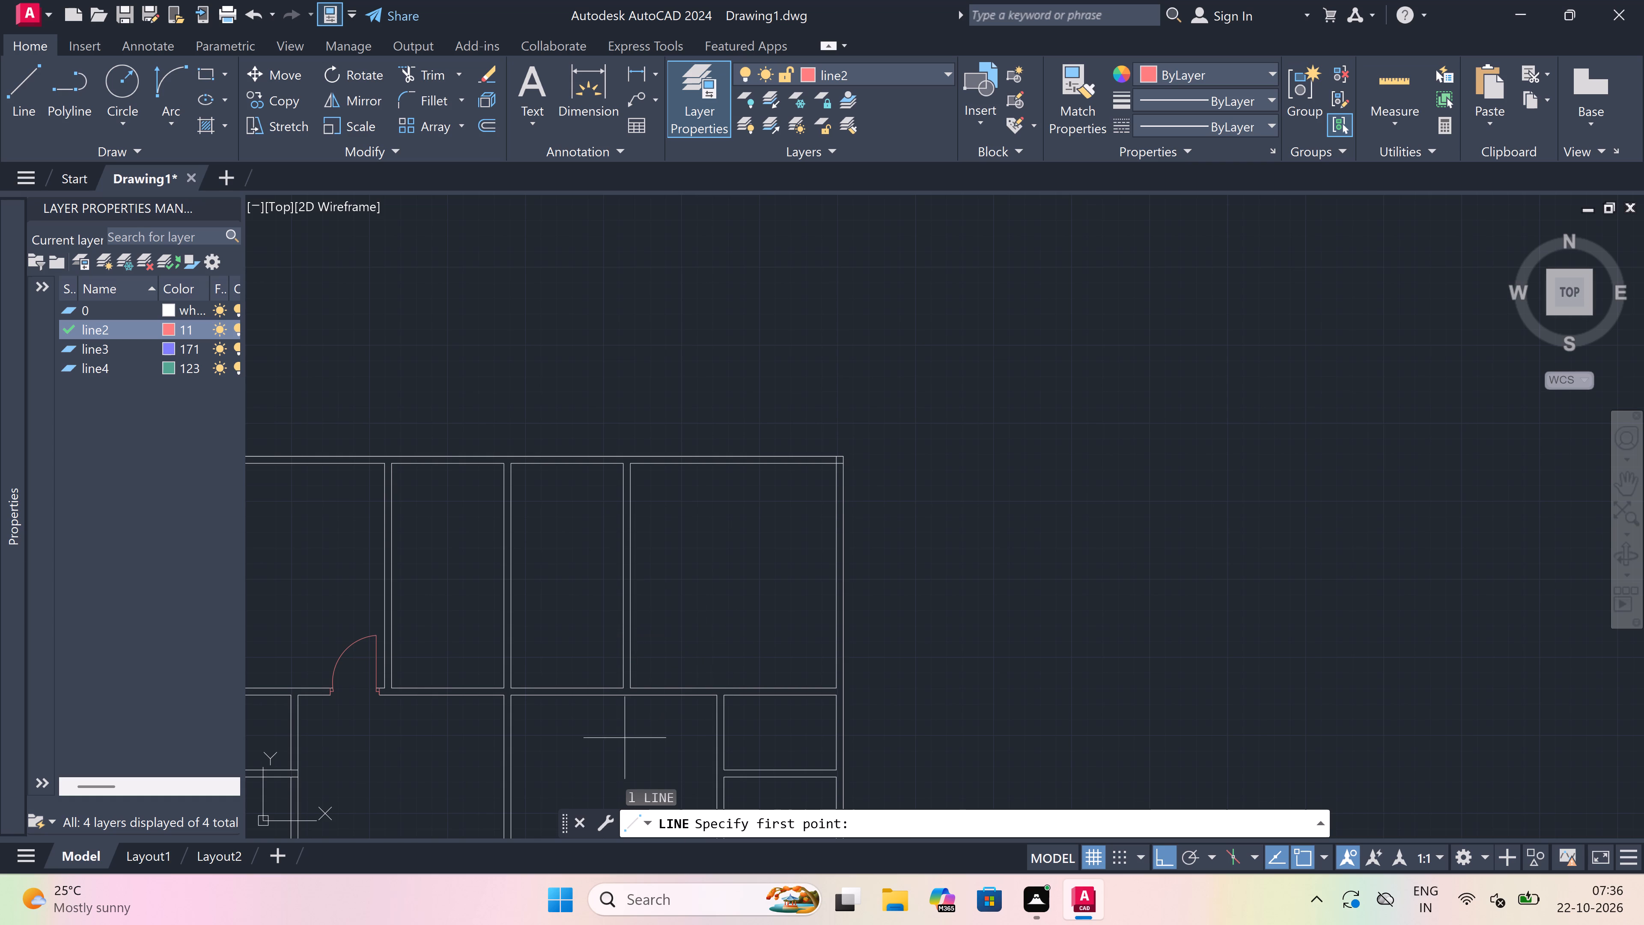
{"action": "scroll", "coordinate": [634, 719], "scroll_direction": "up", "scroll_amount": 2}
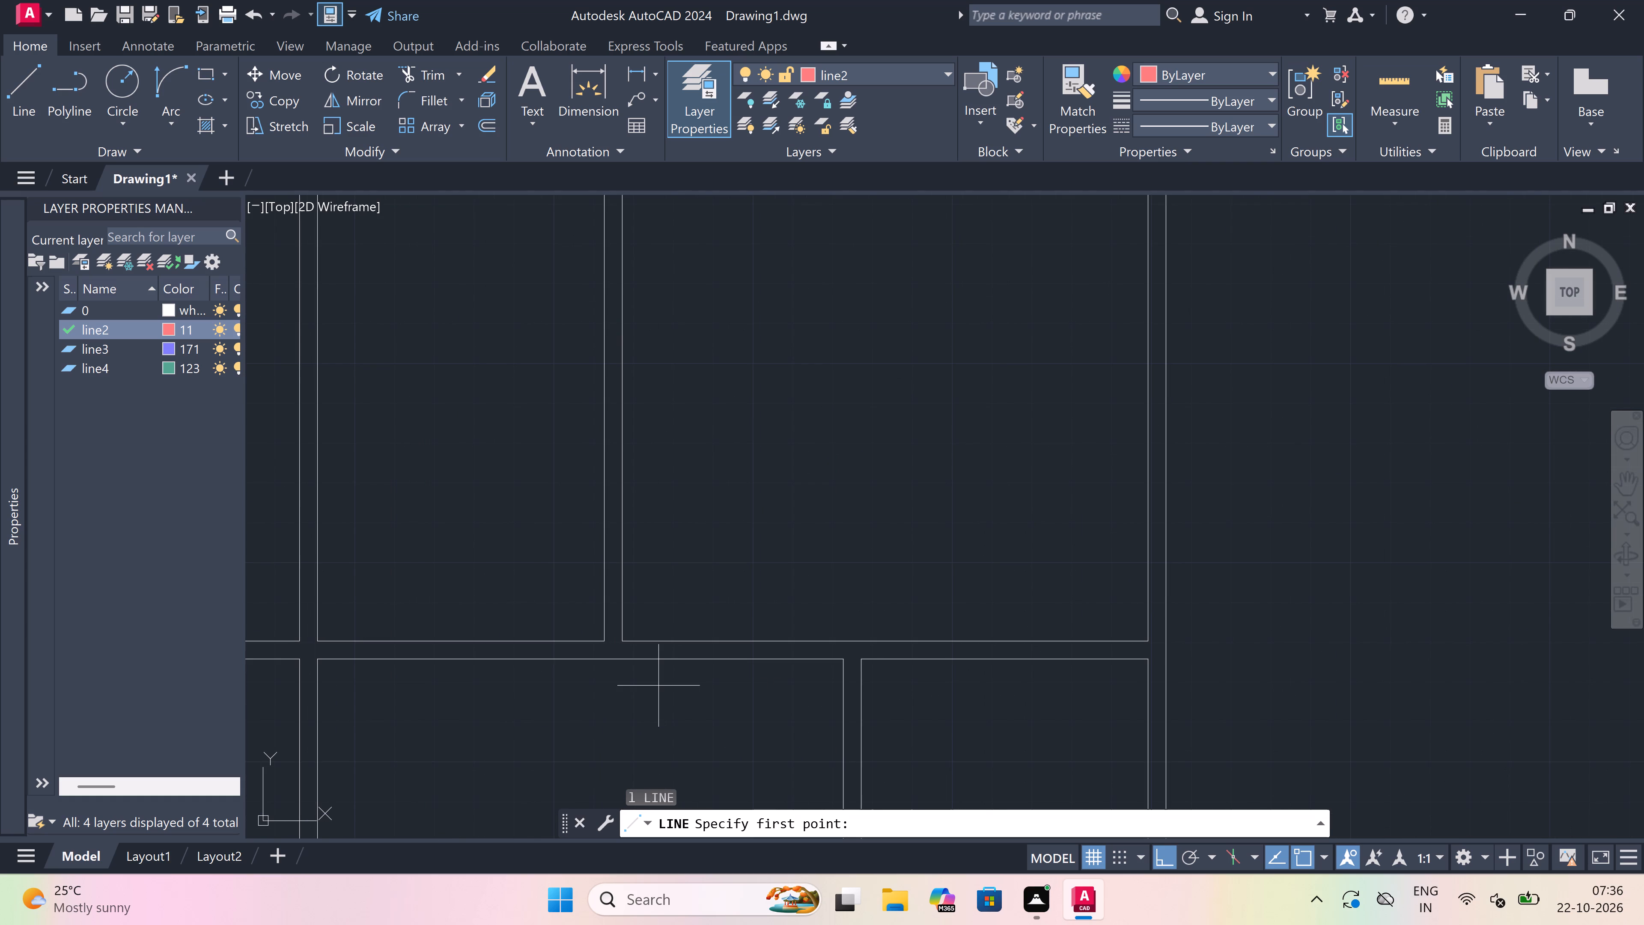
{"action": "scroll", "coordinate": [648, 640], "scroll_direction": "up", "scroll_amount": 1}
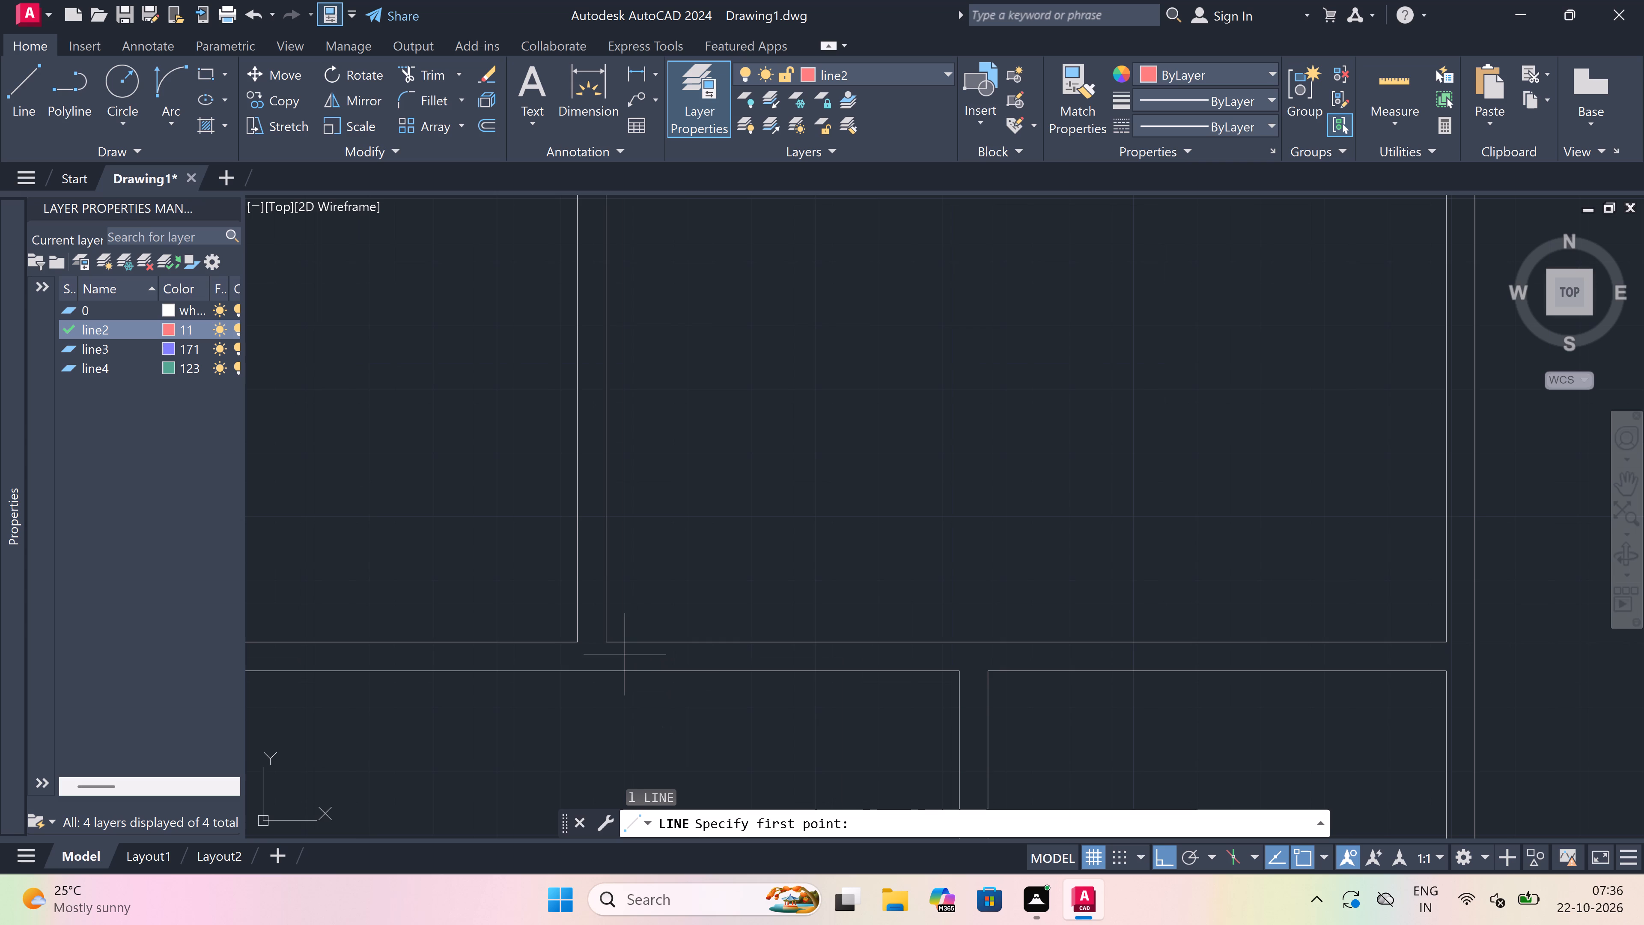
{"action": "scroll", "coordinate": [631, 651], "scroll_direction": "up", "scroll_amount": 2}
{"action": "left_click", "coordinate": [616, 632]}
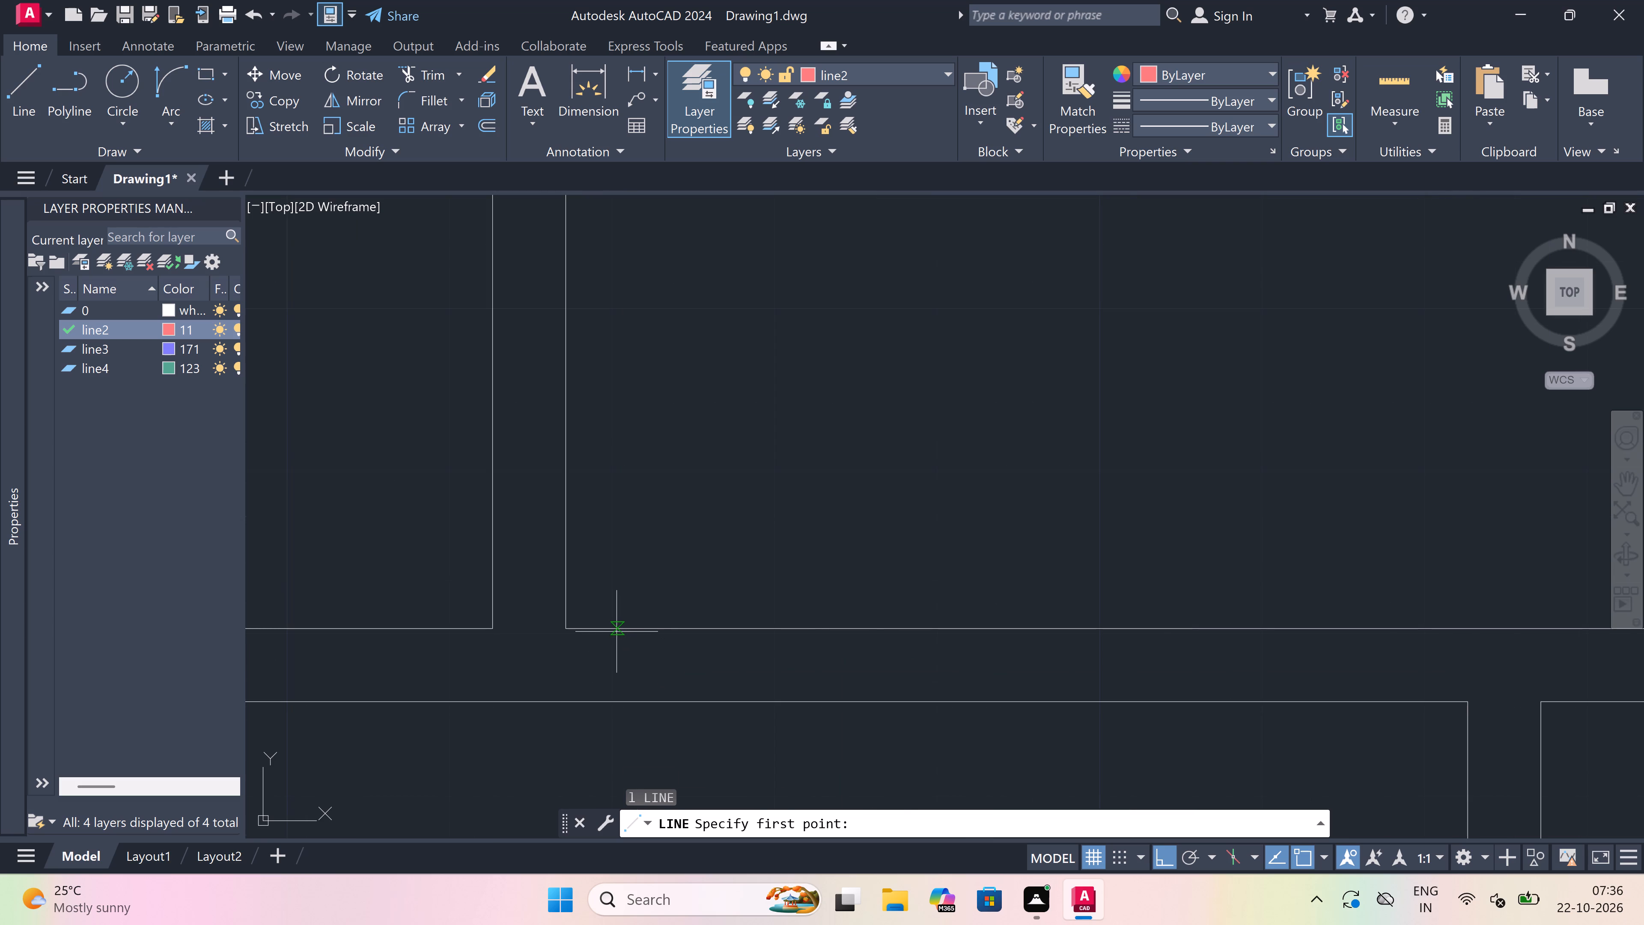
{"action": "left_click", "coordinate": [615, 703]}
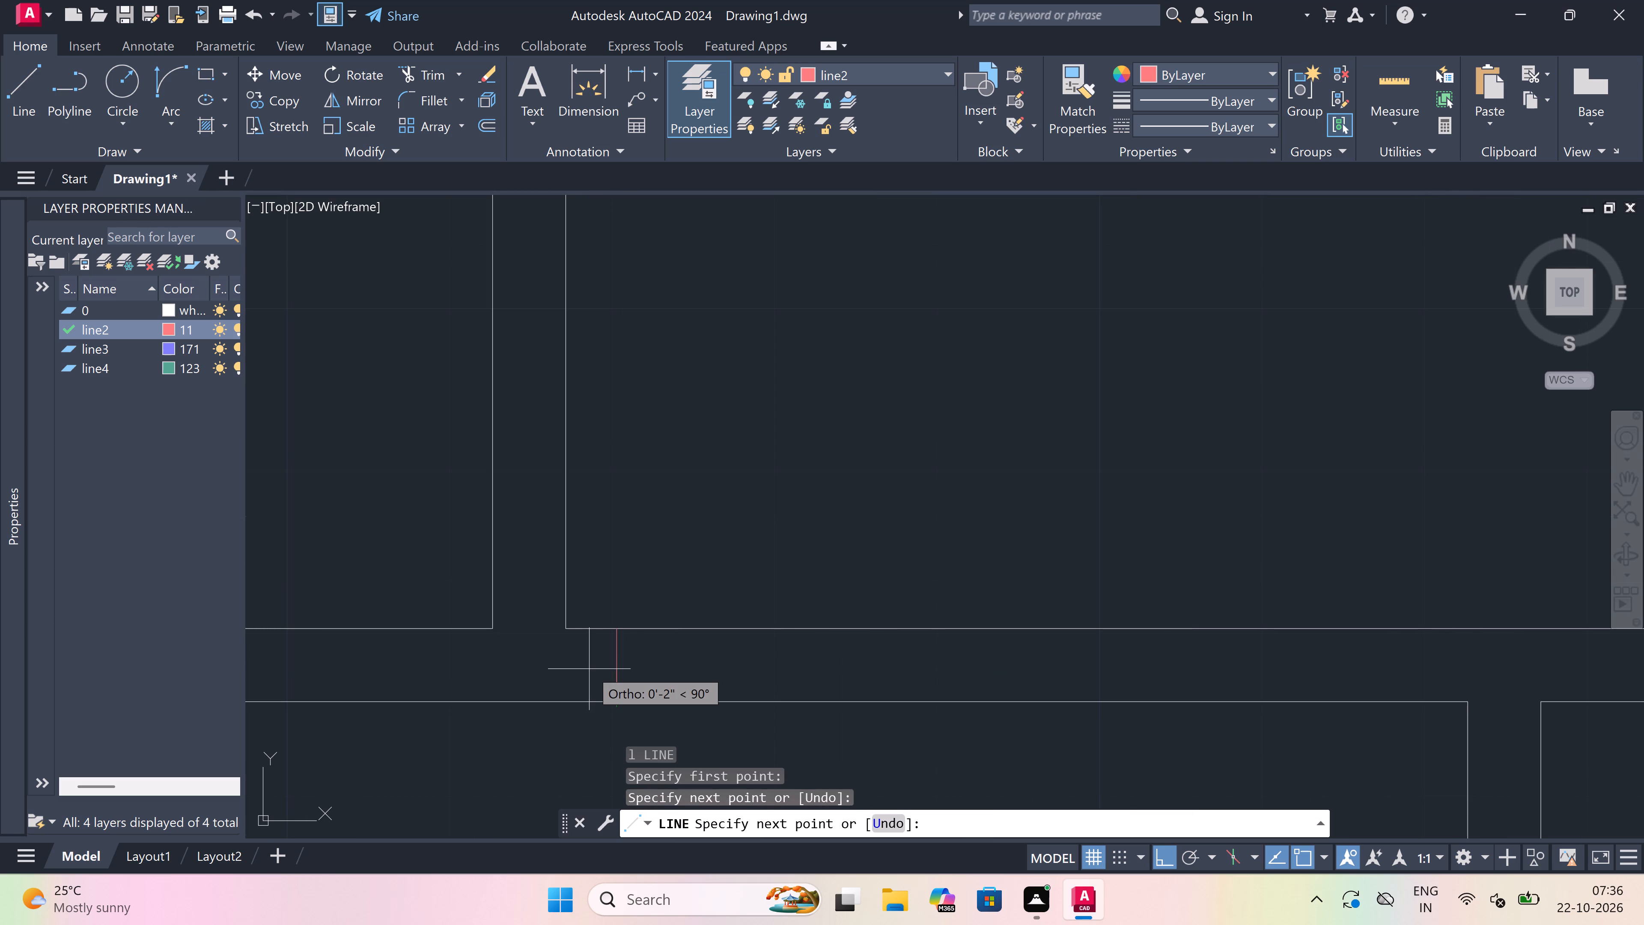
Continue from the jamb's midpoint with a 2" stub to the right and a 3' vertical door leaf up into the room.
{"action": "left_click", "coordinate": [608, 661]}
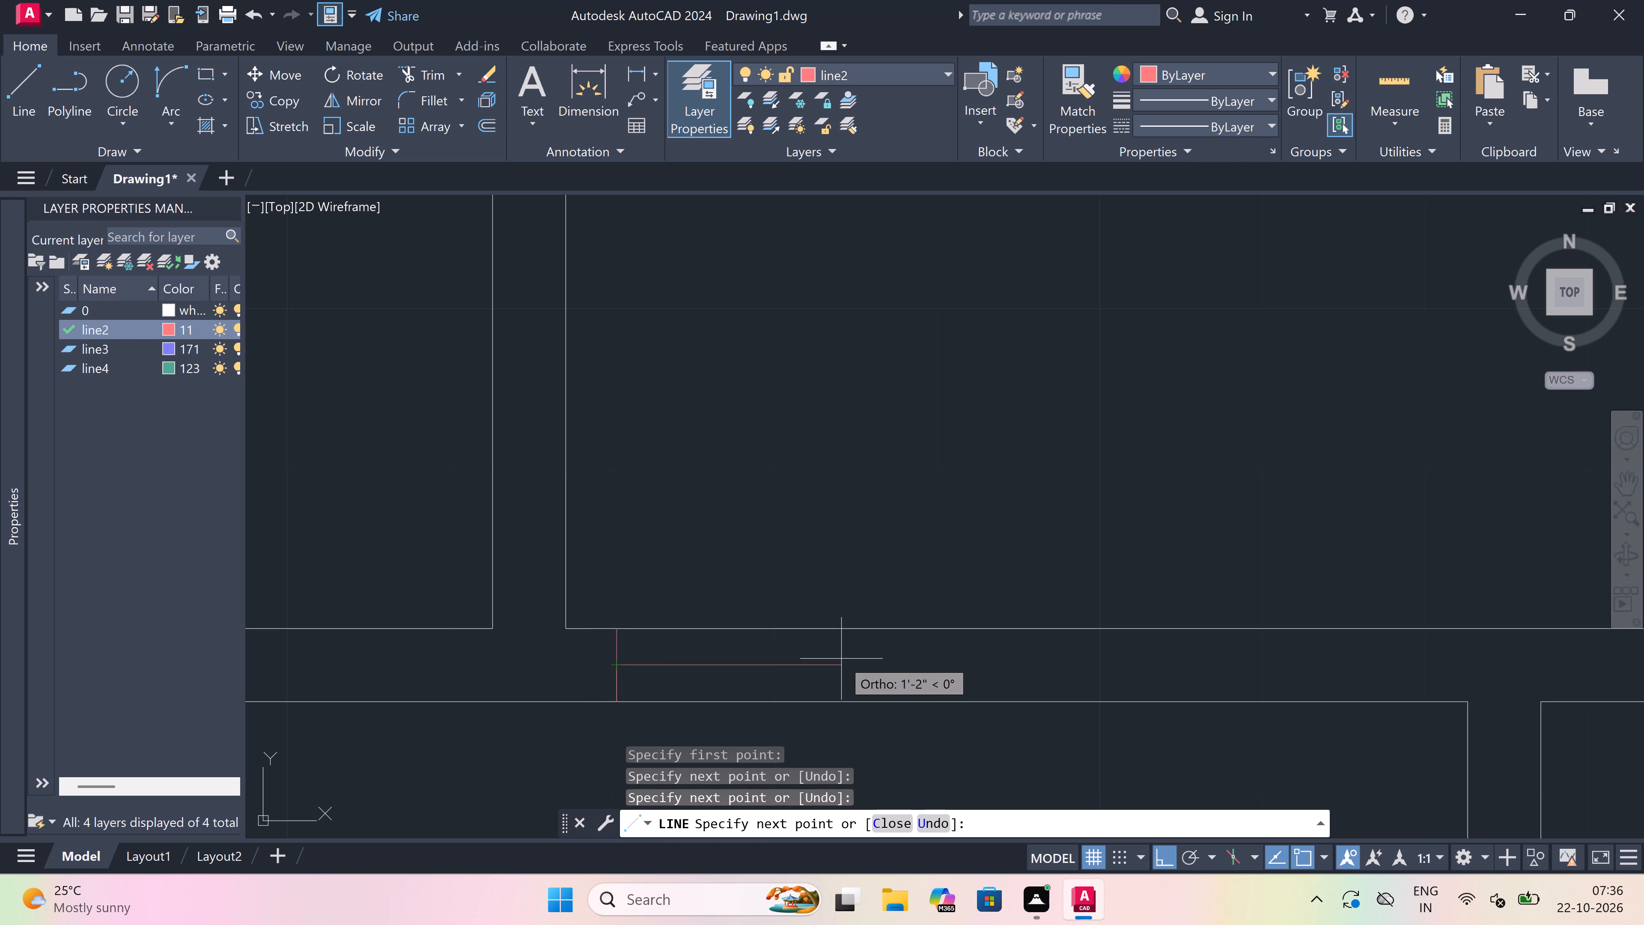
{"action": "right_click", "coordinate": [841, 659]}
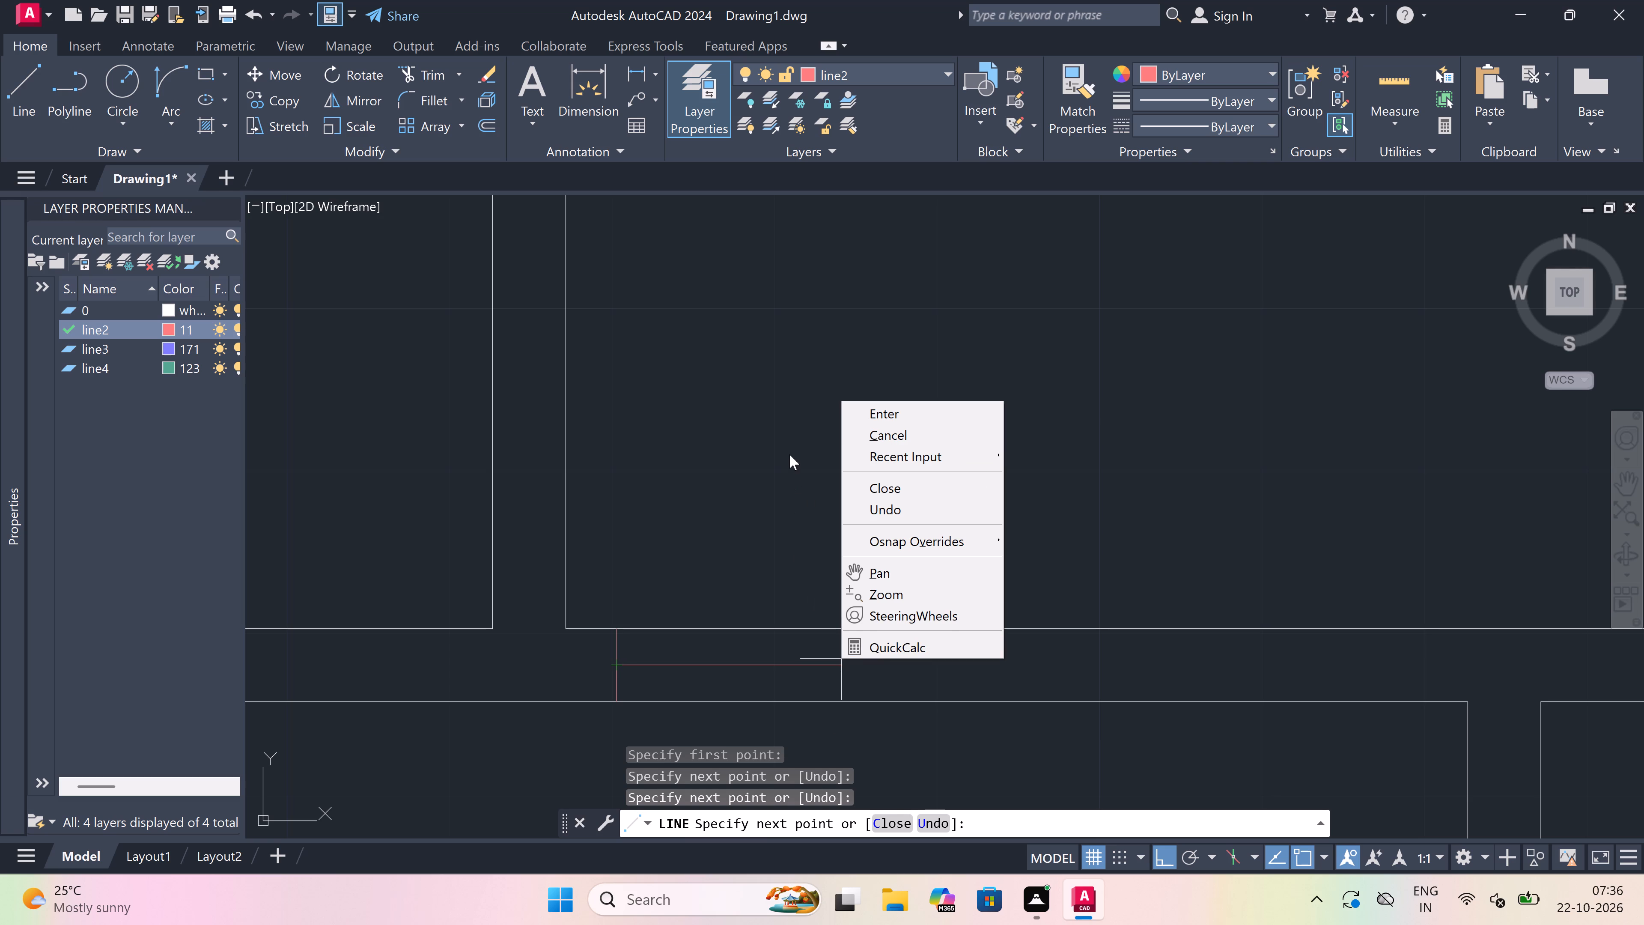
{"action": "left_click", "coordinate": [797, 464]}
{"action": "key", "text": "ctrl+z"}
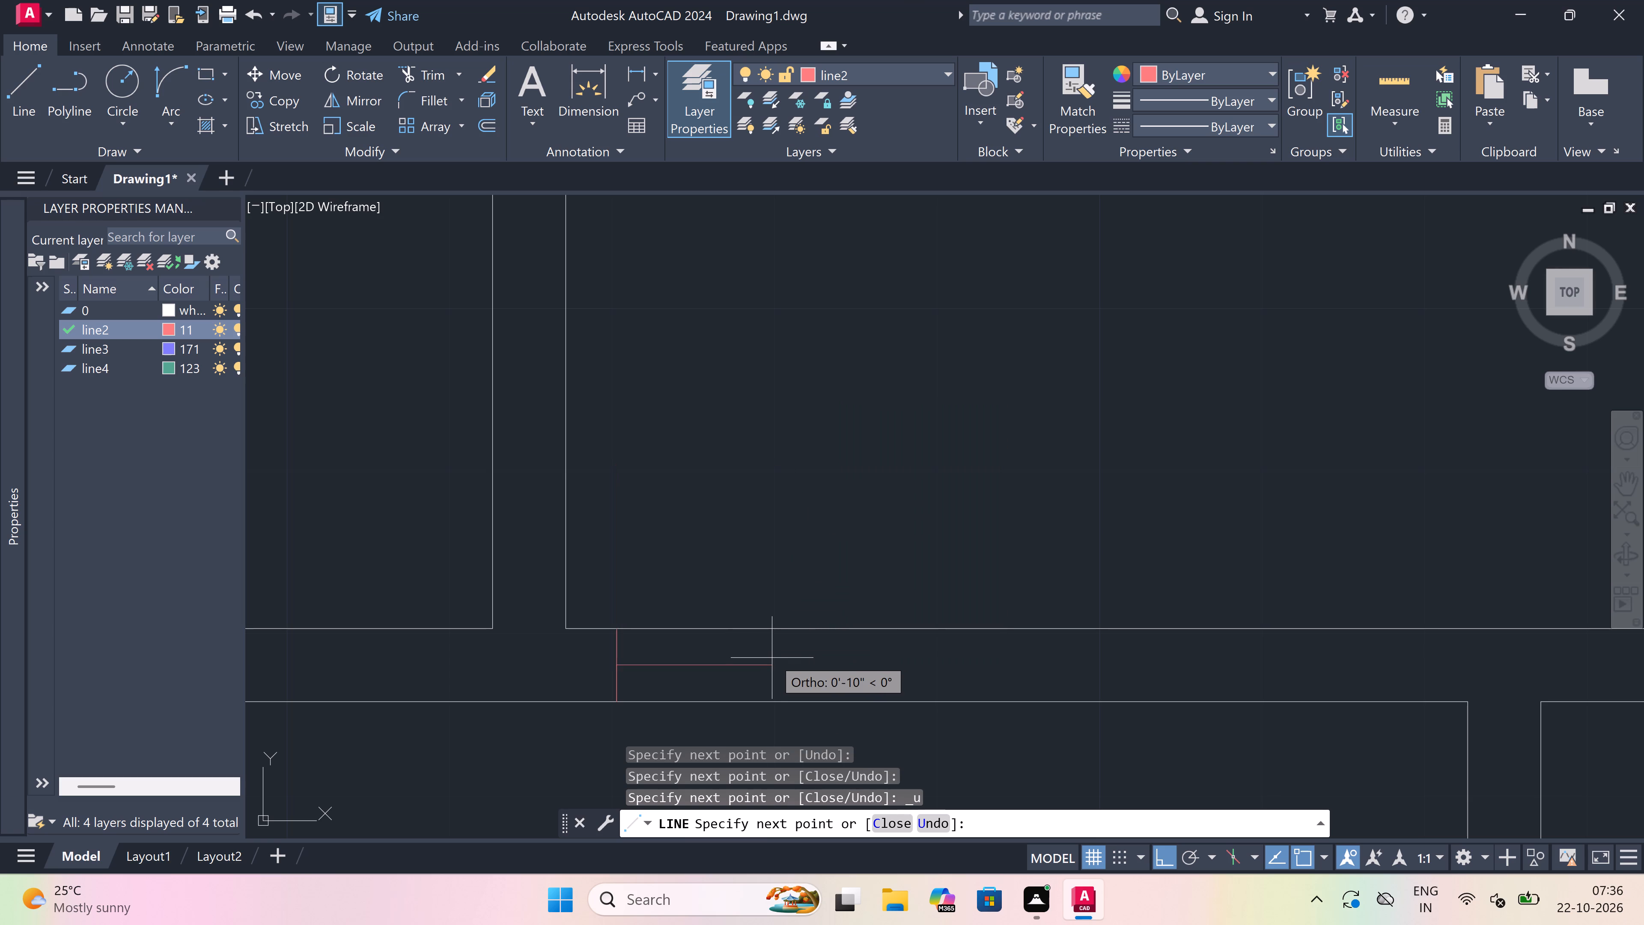
{"action": "type", "text": "2\""}
{"action": "key", "text": "space"}
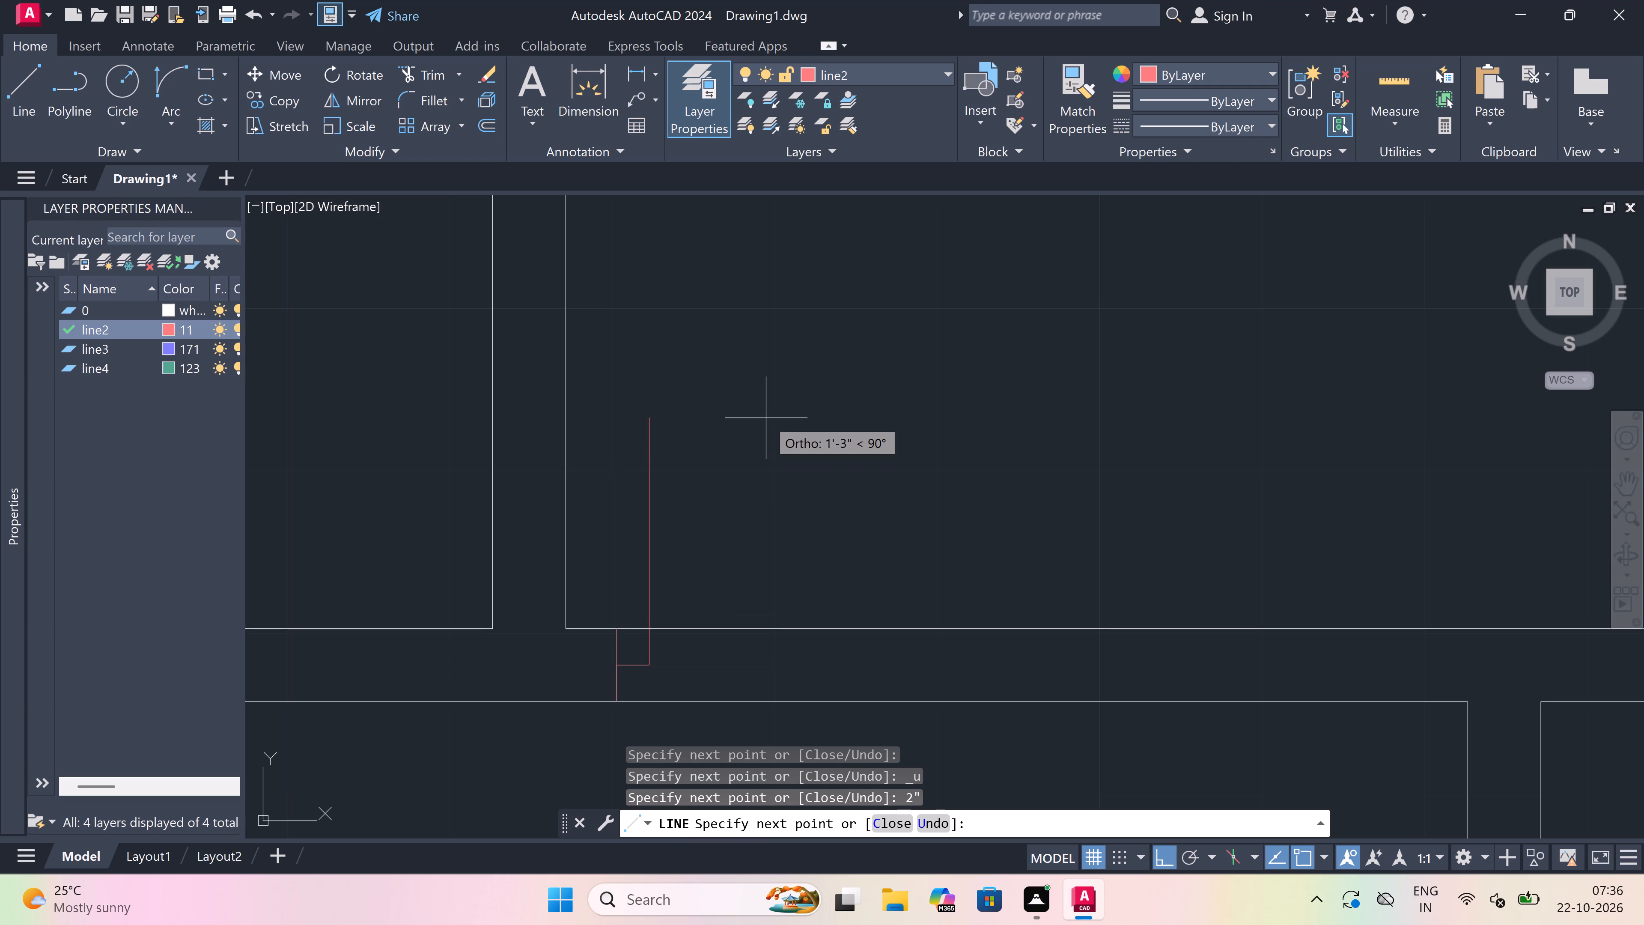
{"action": "type", "text": "3'"}
{"action": "key", "text": "space"}
{"action": "key", "text": "Escape"}
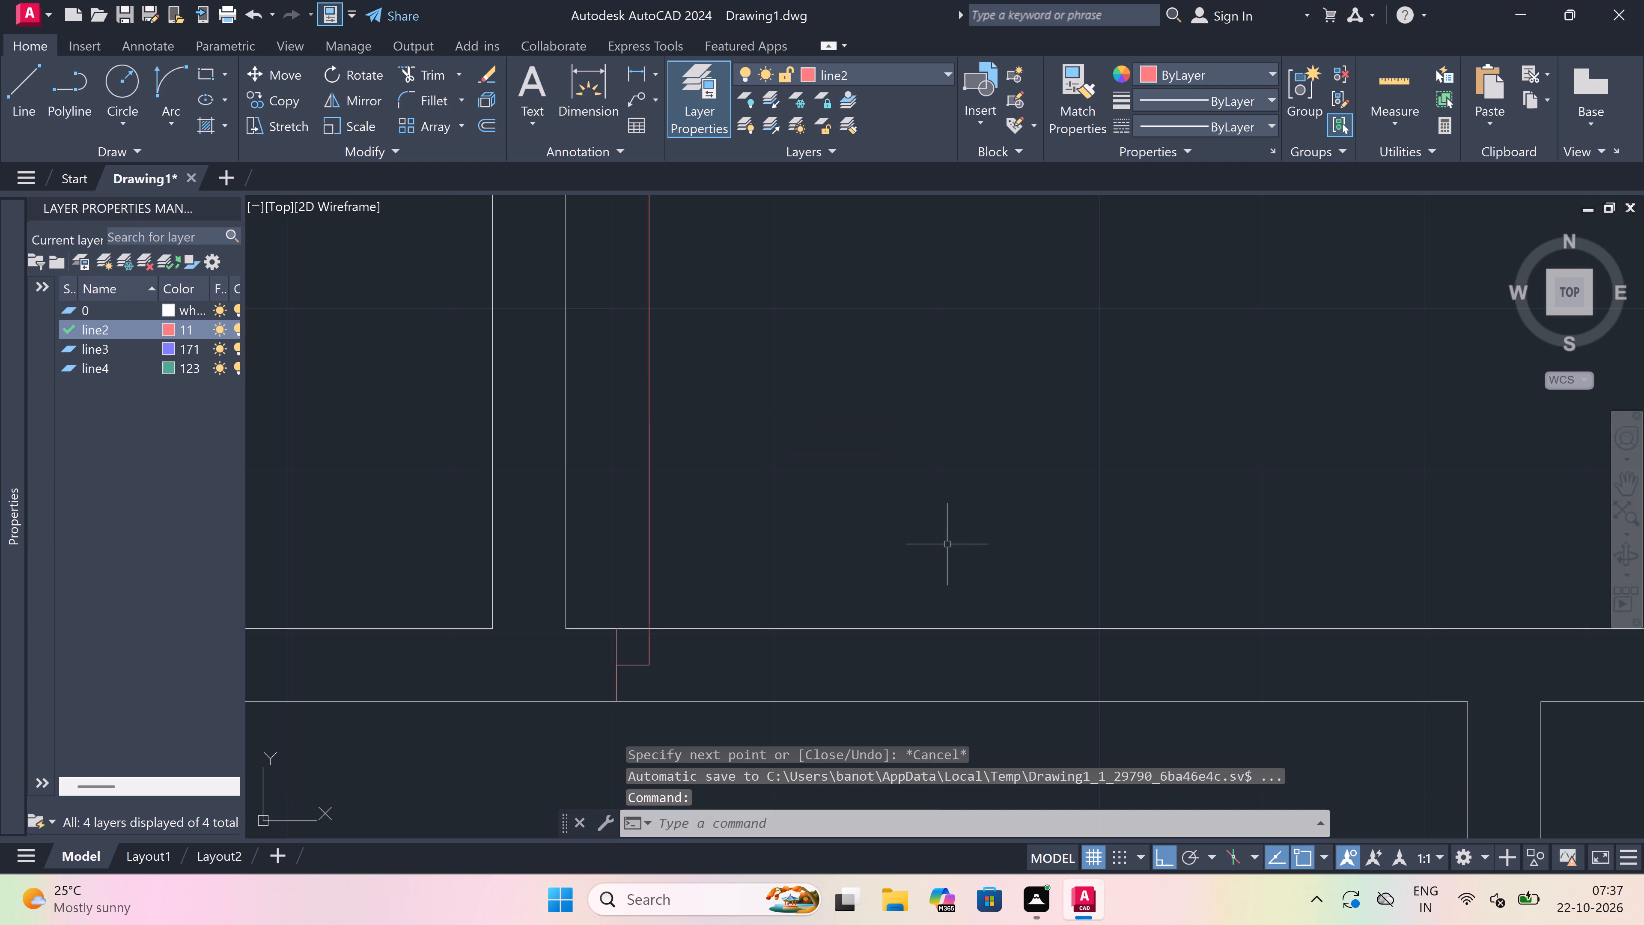
Draw the opposite jamb line across the same wall, right of the door leaf, with a 2" stub from its midpoint toward the leaf.
{"action": "key", "text": "space"}
{"action": "scroll", "coordinate": [995, 642], "scroll_direction": "down", "scroll_amount": 2}
{"action": "scroll", "coordinate": [1038, 627], "scroll_direction": "up", "scroll_amount": 1}
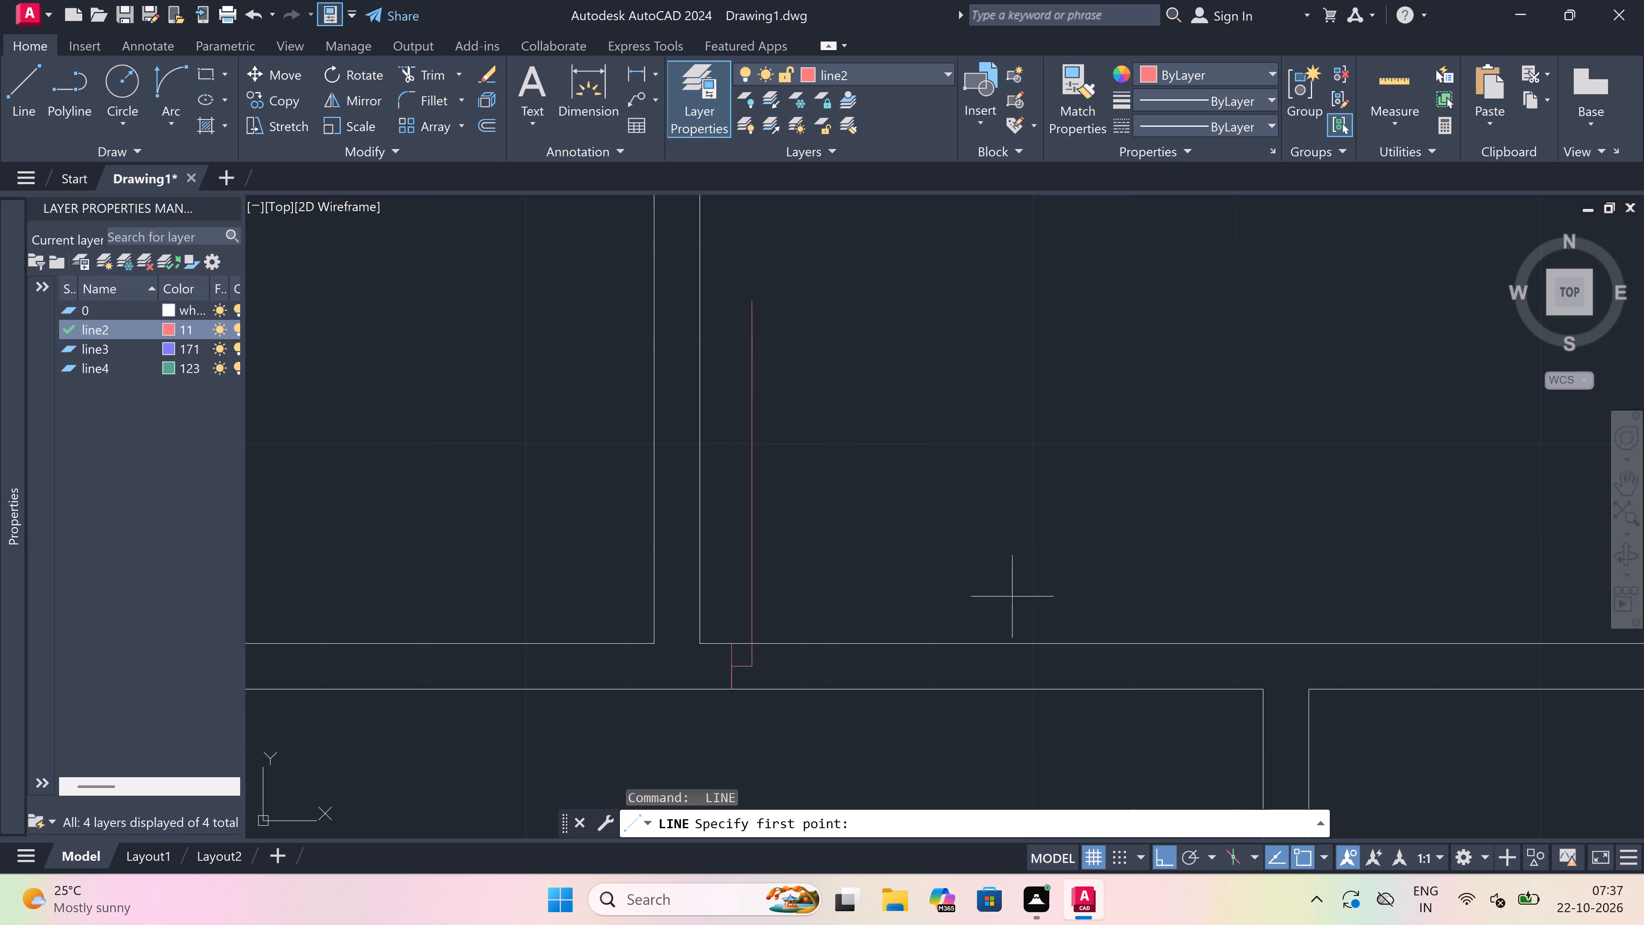
{"action": "left_click", "coordinate": [1066, 636]}
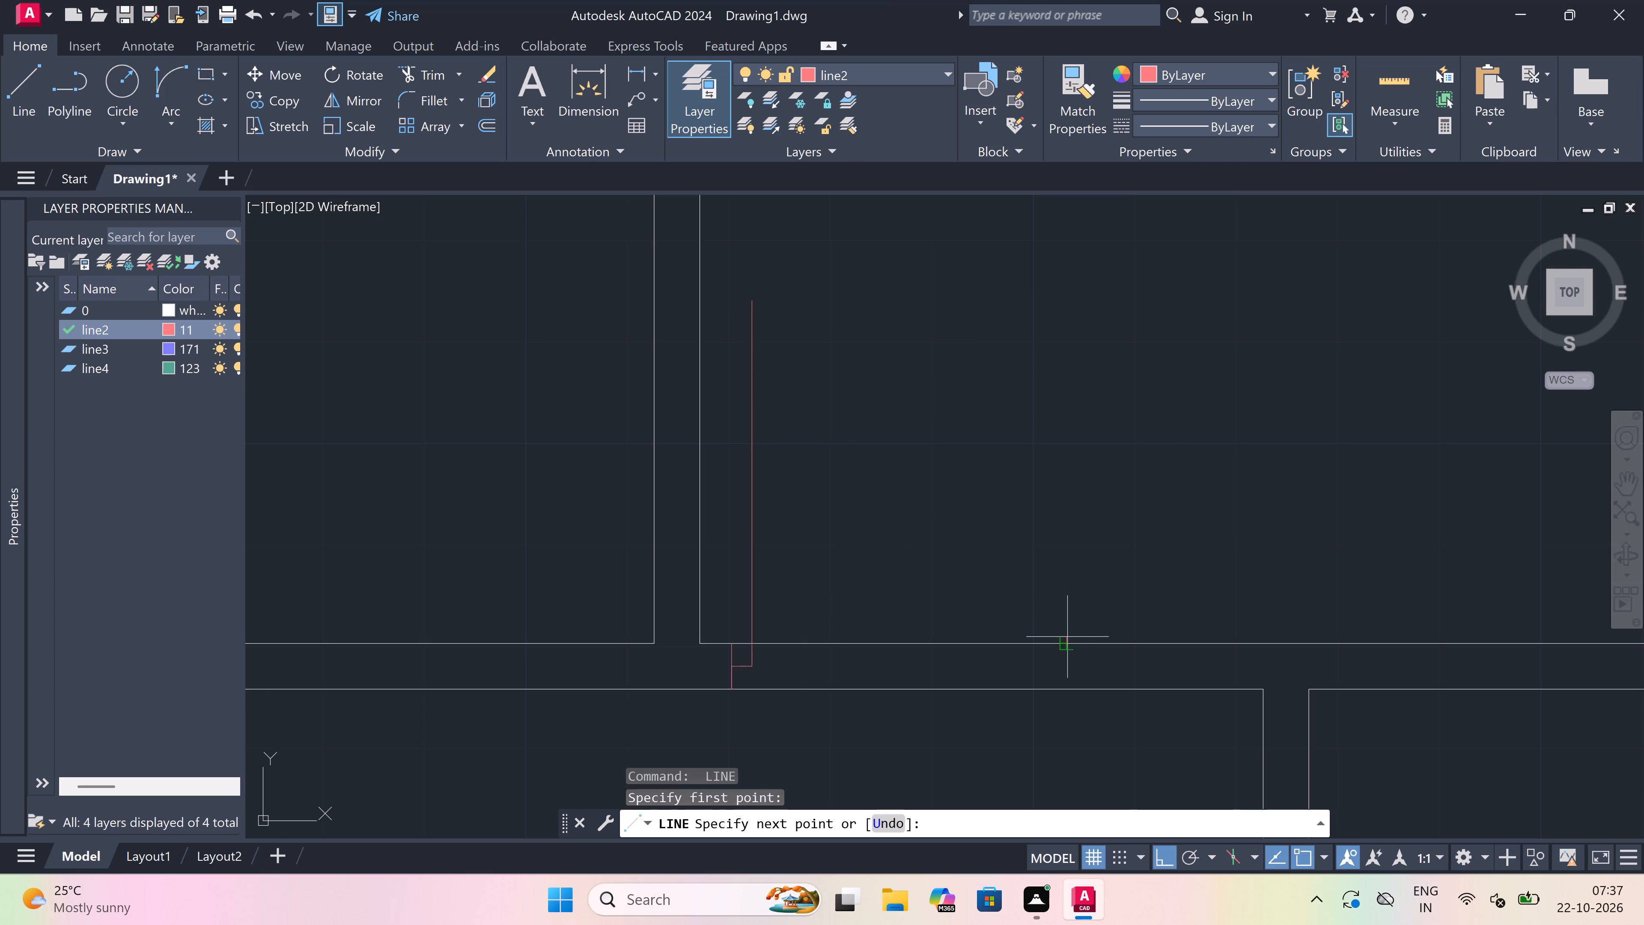
{"action": "left_click_drag", "start_coordinate": [1068, 695], "coordinate": [1070, 689]}
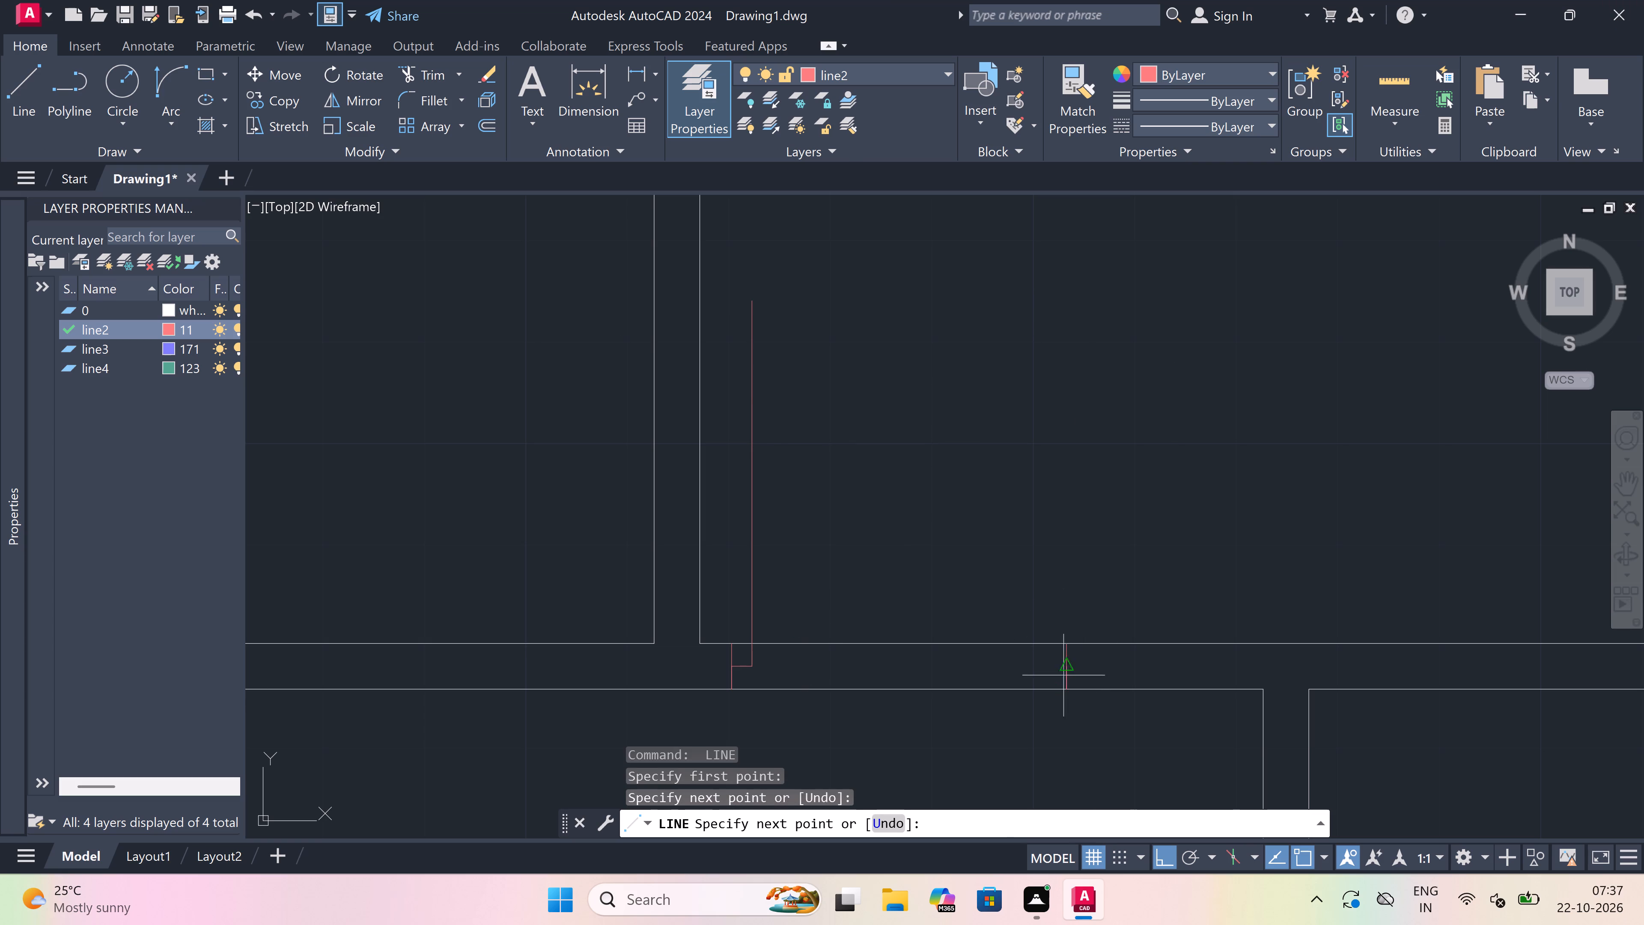
{"action": "left_click", "coordinate": [1067, 668]}
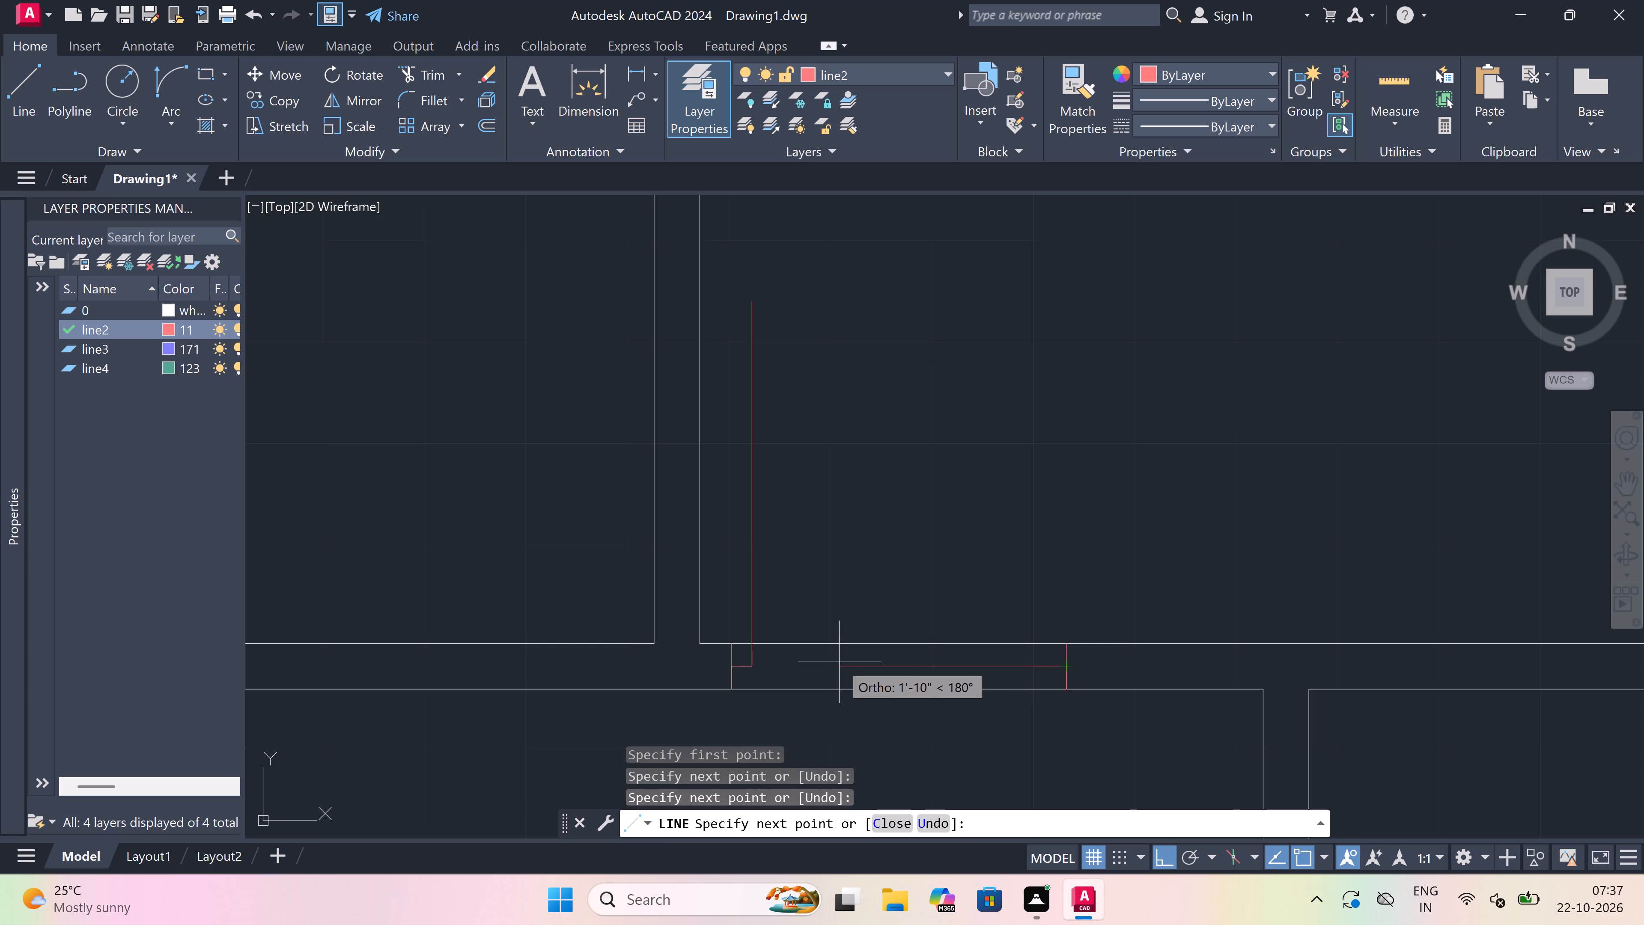
{"action": "type", "text": "2\""}
{"action": "key", "text": "space"}
{"action": "key", "text": "Escape"}
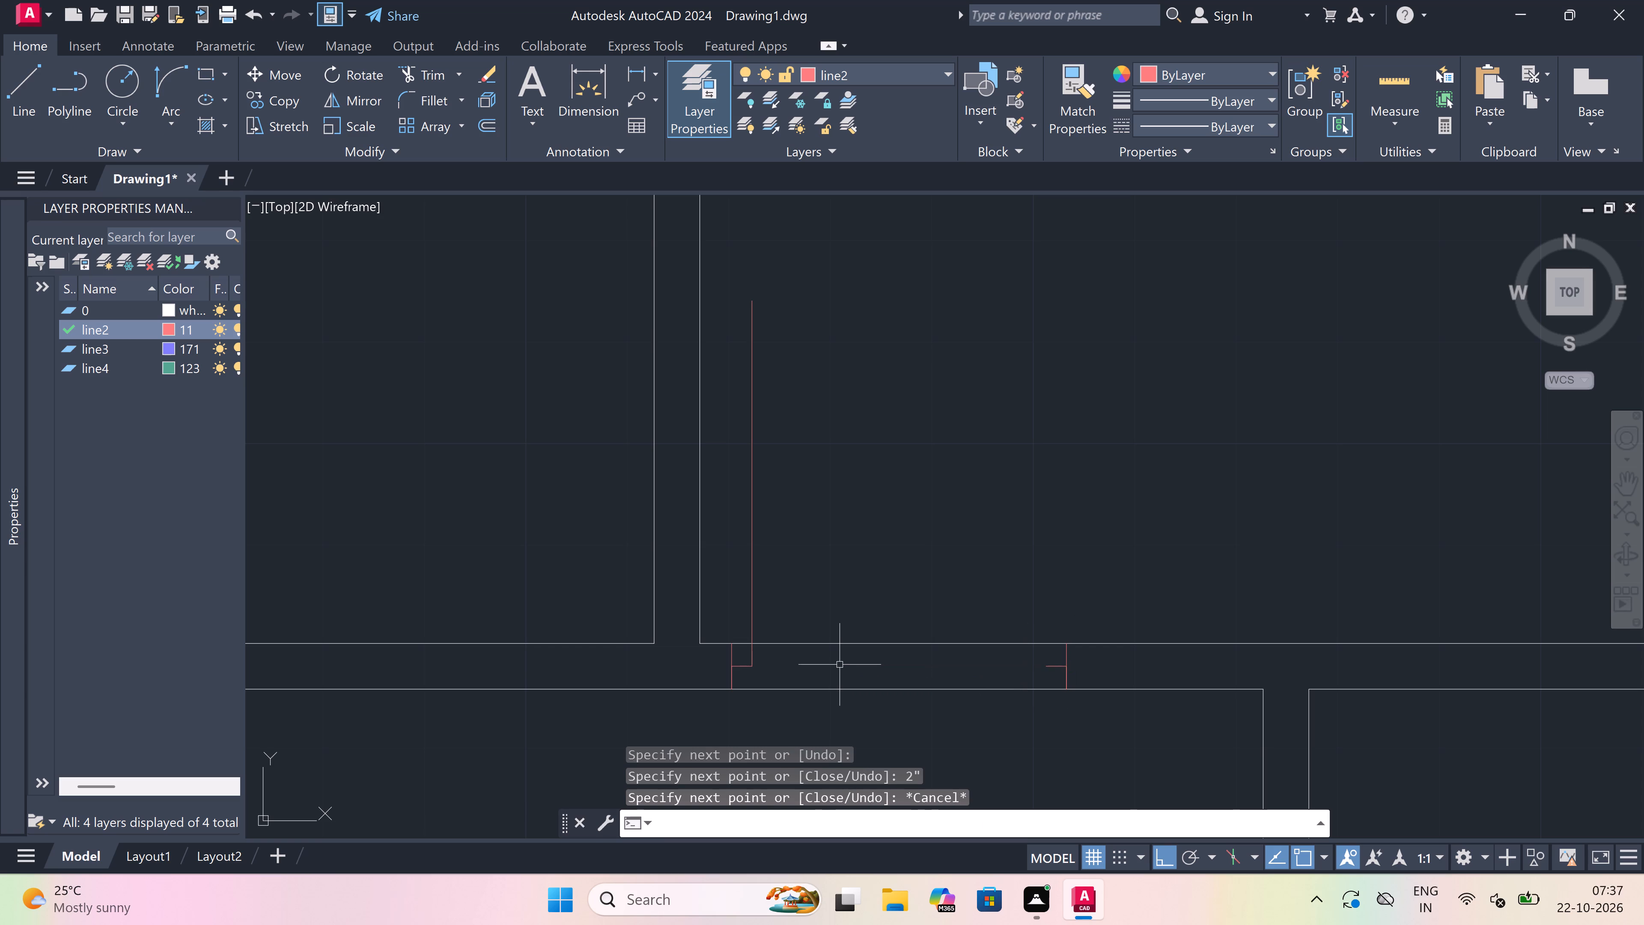
Draw a start-end-direction swing arc from the leaf's upper end to the opposite stub's end, with a horizontal tangent at the start.
{"action": "left_click", "coordinate": [171, 78]}
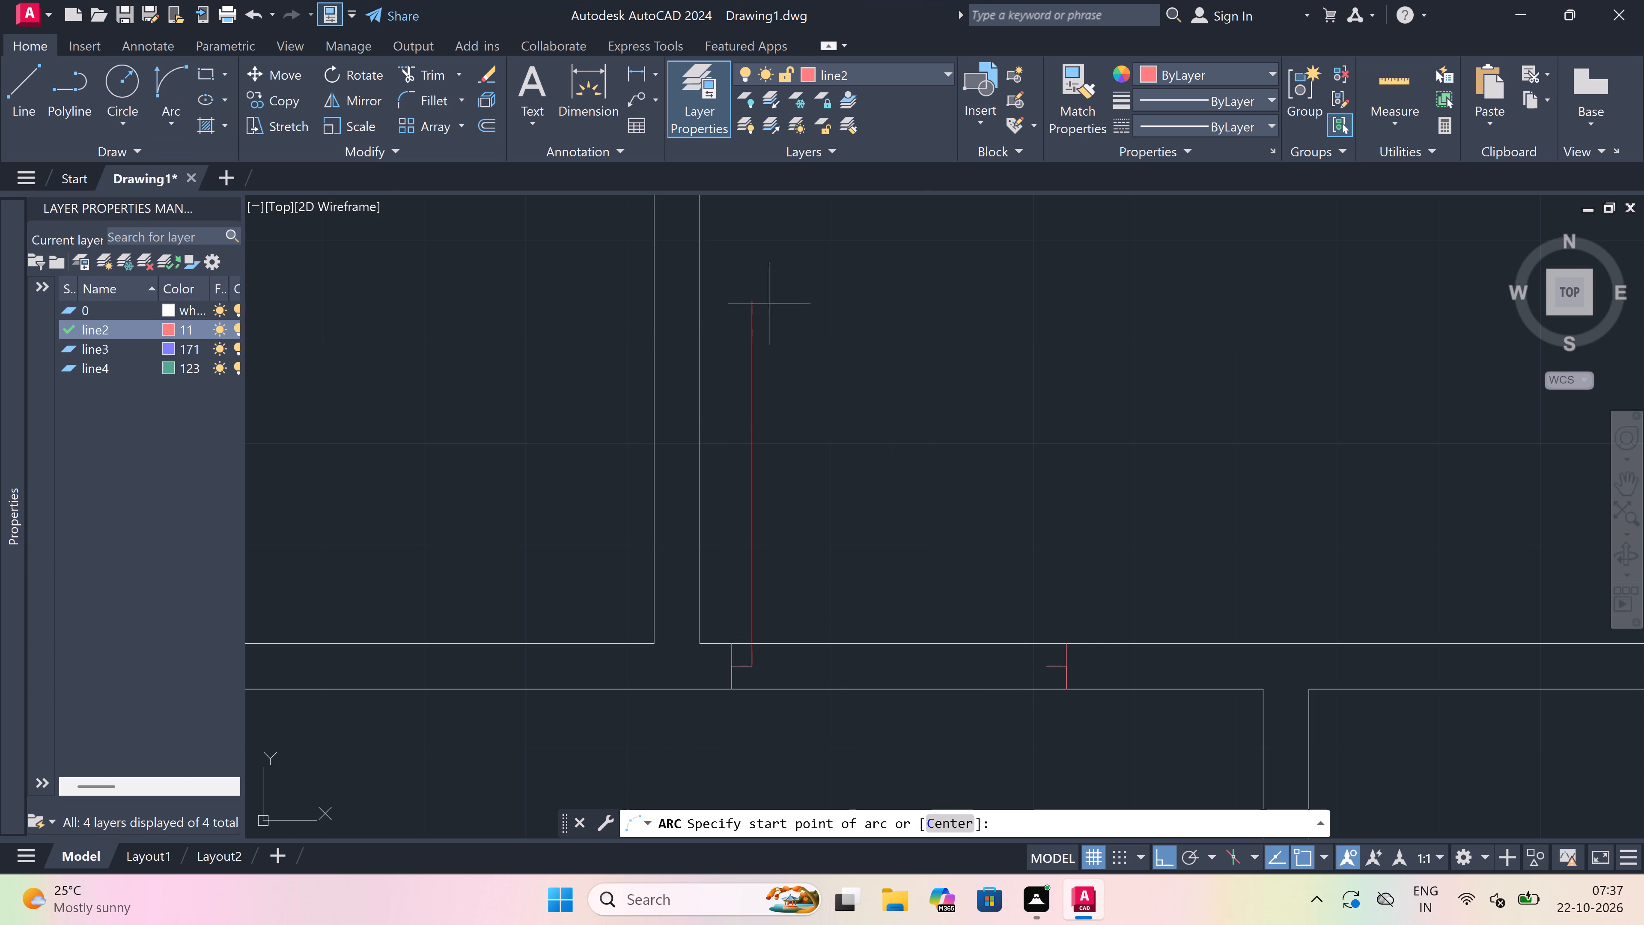
{"action": "left_click", "coordinate": [749, 296]}
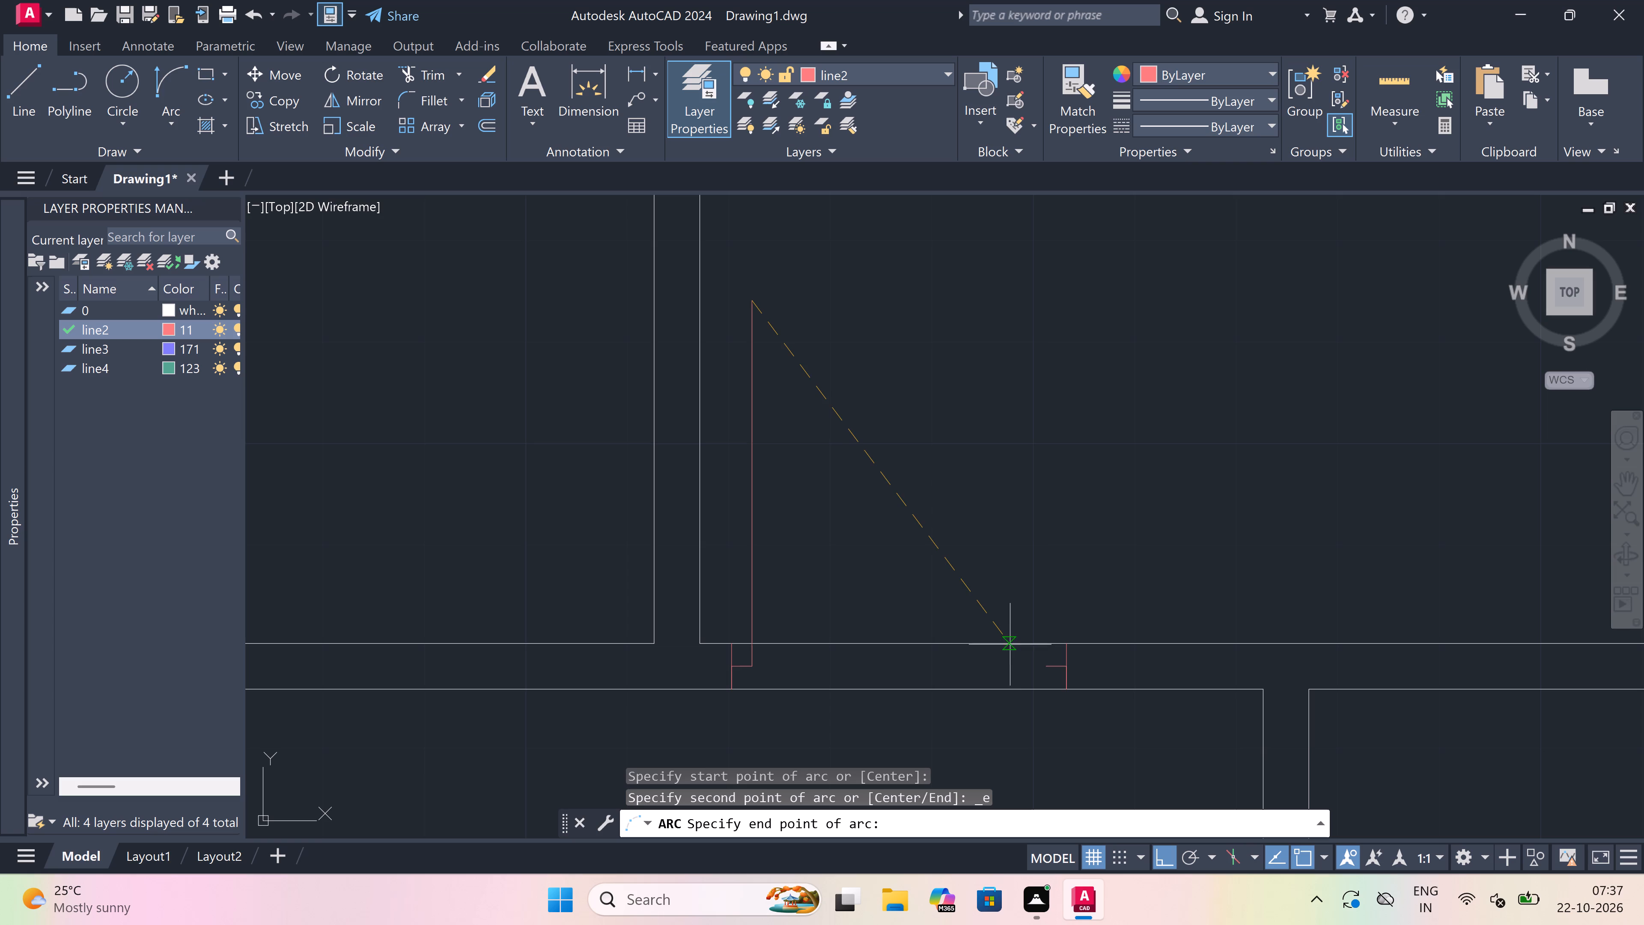
{"action": "left_click_drag", "start_coordinate": [1045, 670], "coordinate": [1046, 665]}
{"action": "double_click", "coordinate": [1392, 337]}
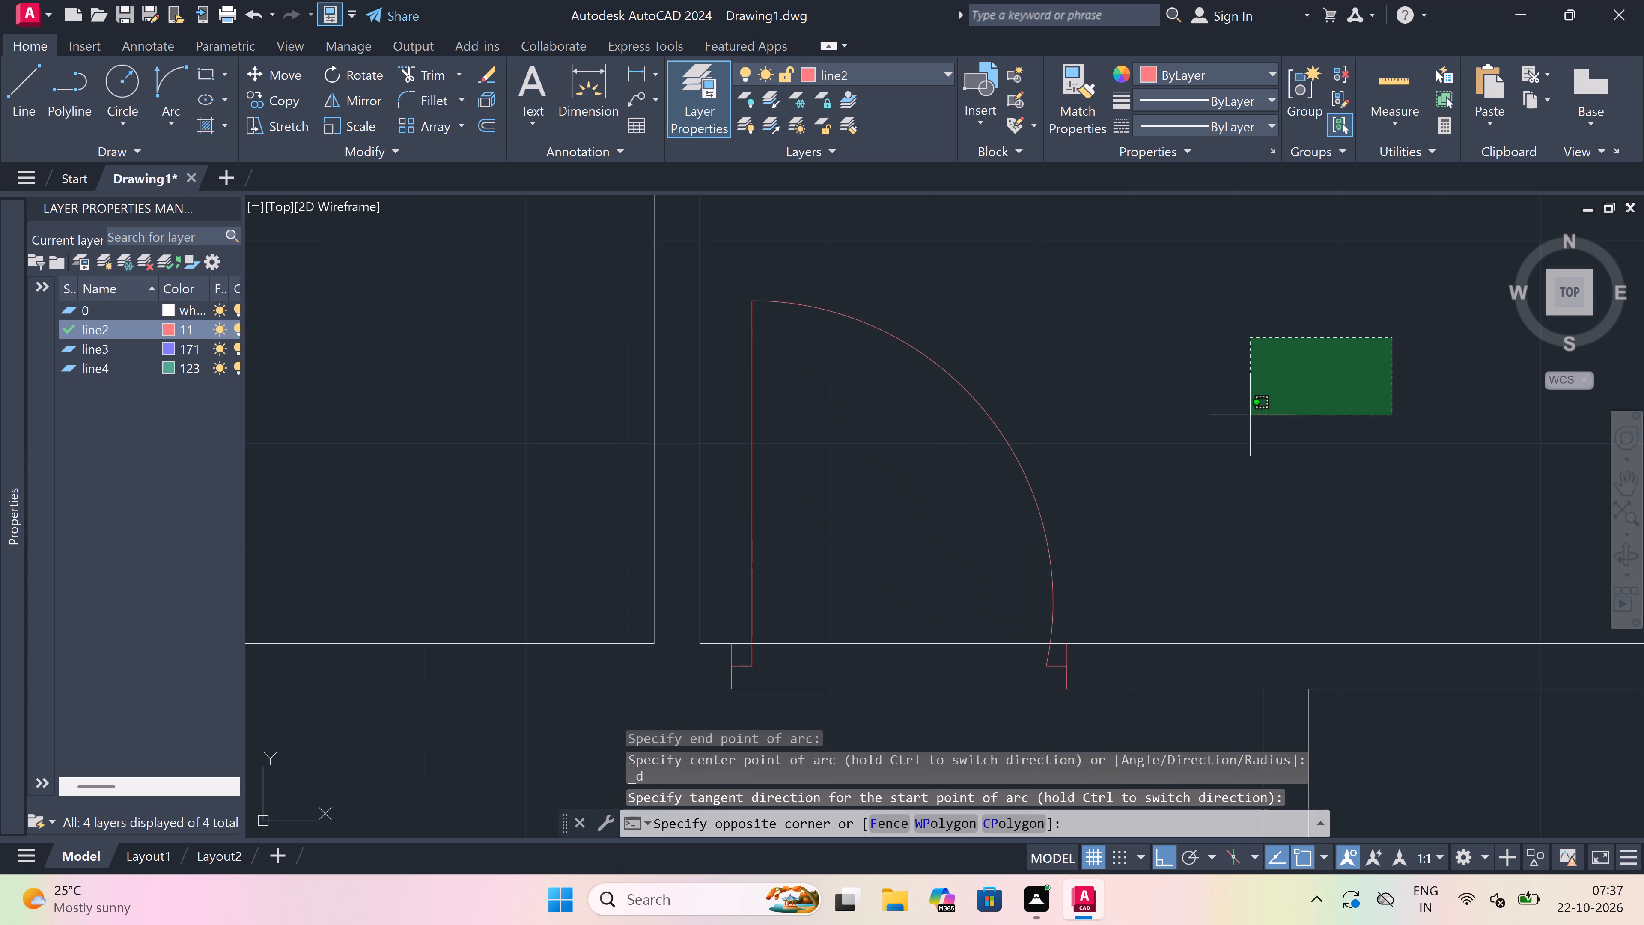
{"action": "scroll", "coordinate": [911, 551], "scroll_direction": "down", "scroll_amount": 1}
{"action": "key", "text": "Escape"}
Trim both wall lines within the upper-right room's door opening.
{"action": "type", "text": "tr"}
{"action": "key", "text": "space"}
{"action": "left_click_drag", "start_coordinate": [911, 551], "coordinate": [910, 557]}
{"action": "left_click", "coordinate": [914, 702]}
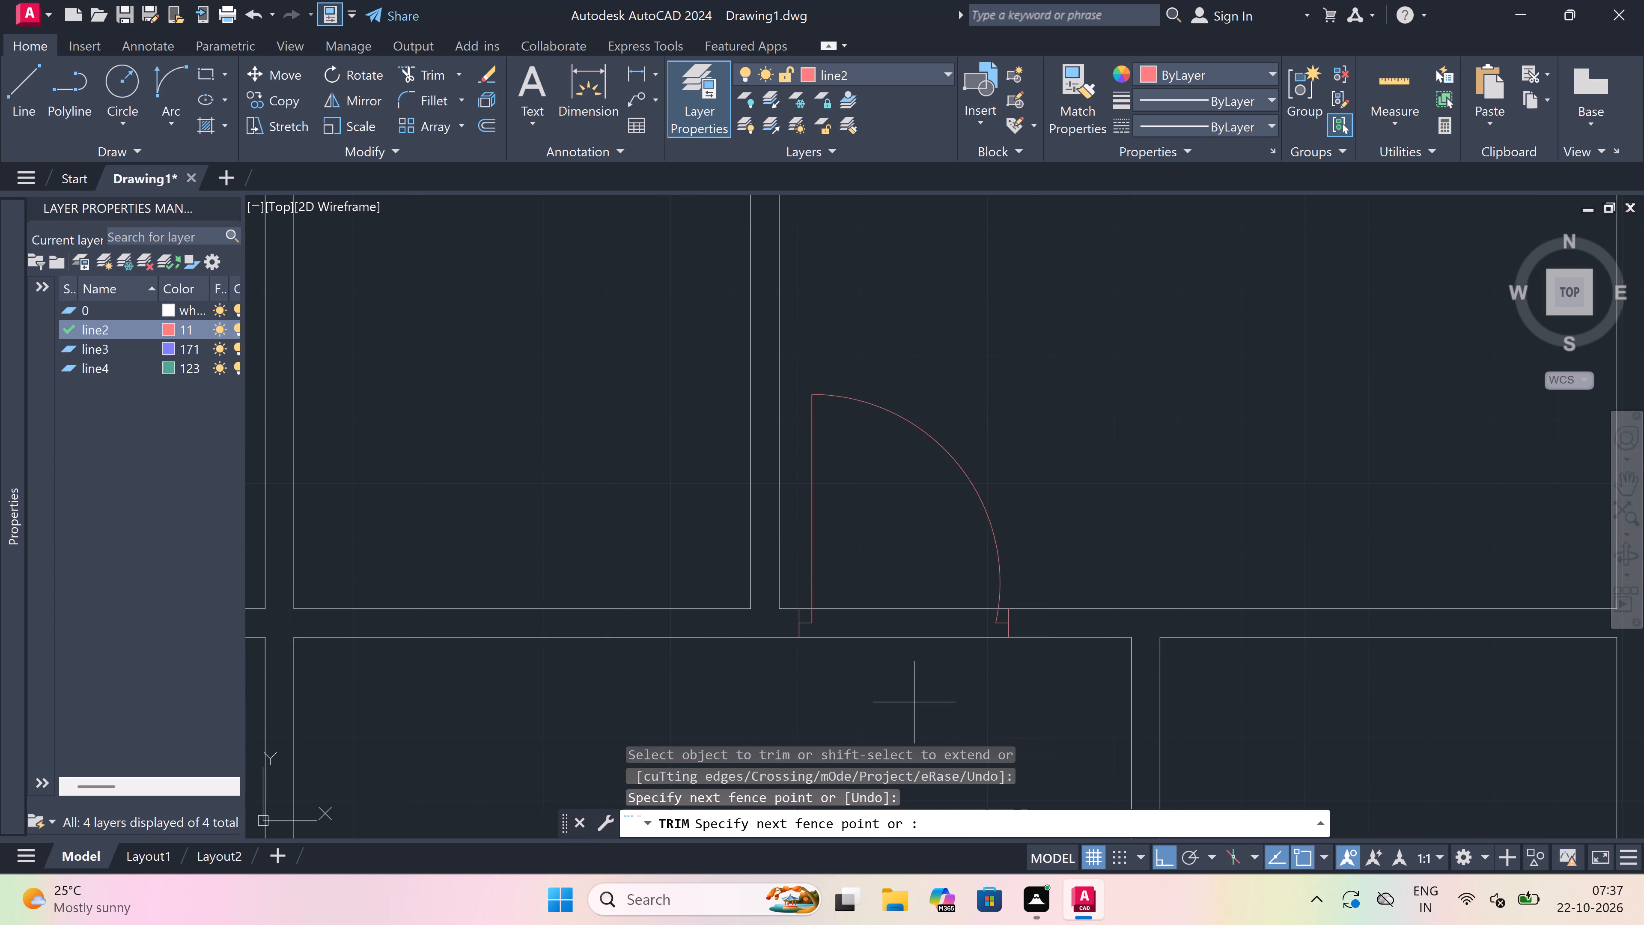
{"action": "left_click", "coordinate": [938, 510]}
{"action": "key", "text": "Escape"}
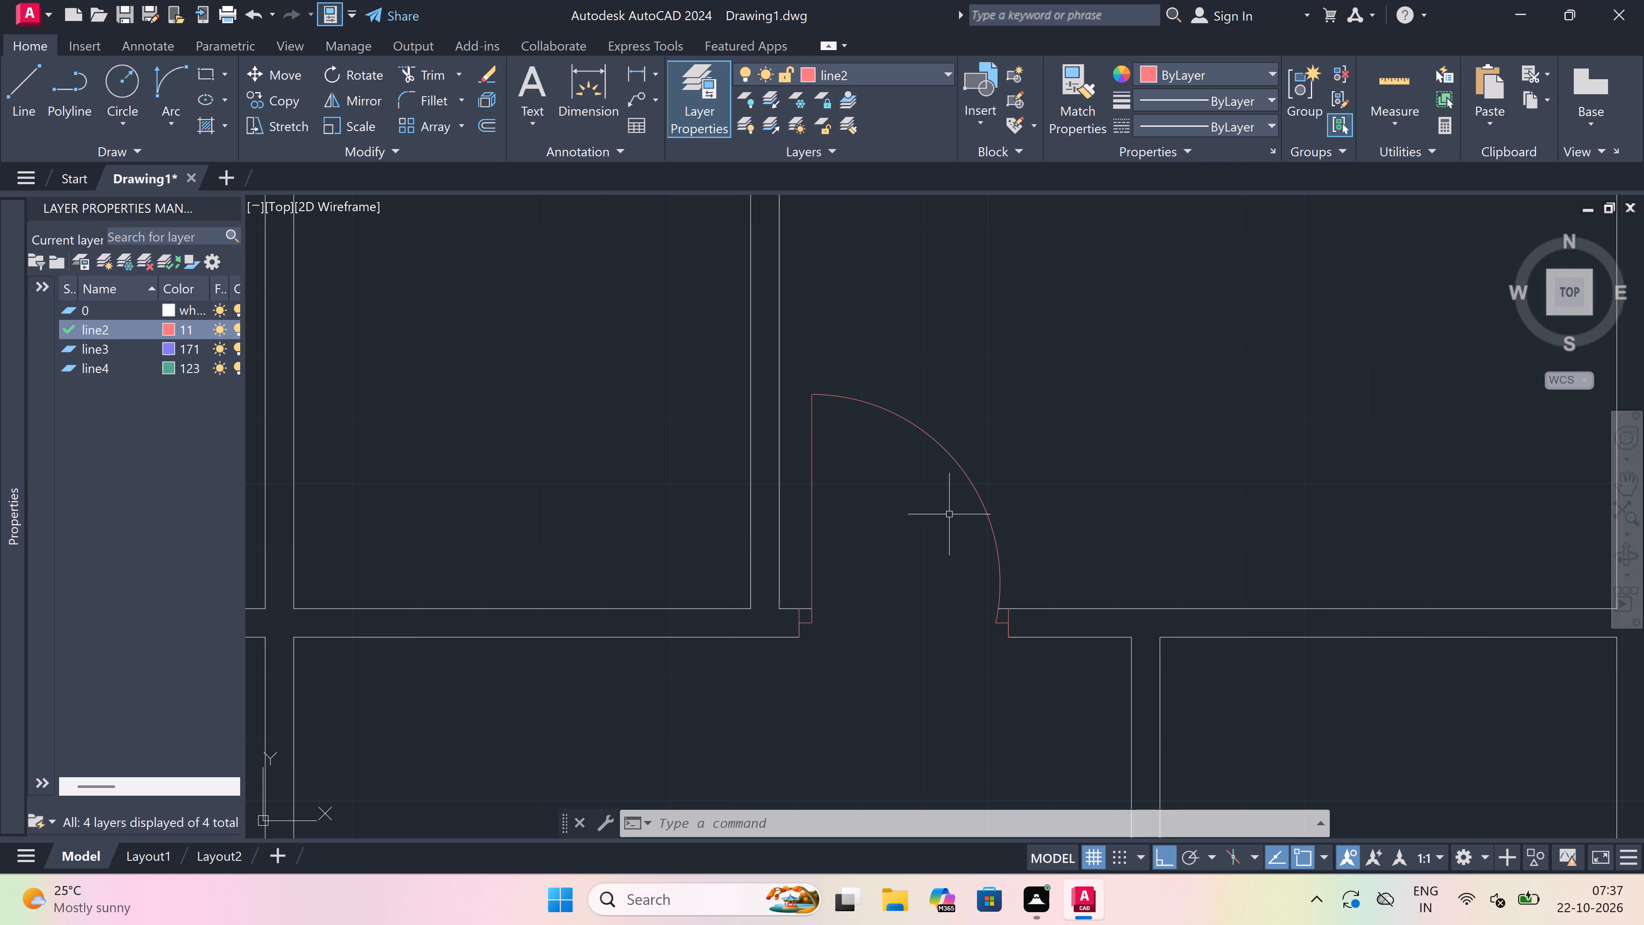
Draw a vertical jamb line across the wall below the adjacent narrow room, near that room's right wall.
{"action": "scroll", "coordinate": [944, 537], "scroll_direction": "down", "scroll_amount": 2}
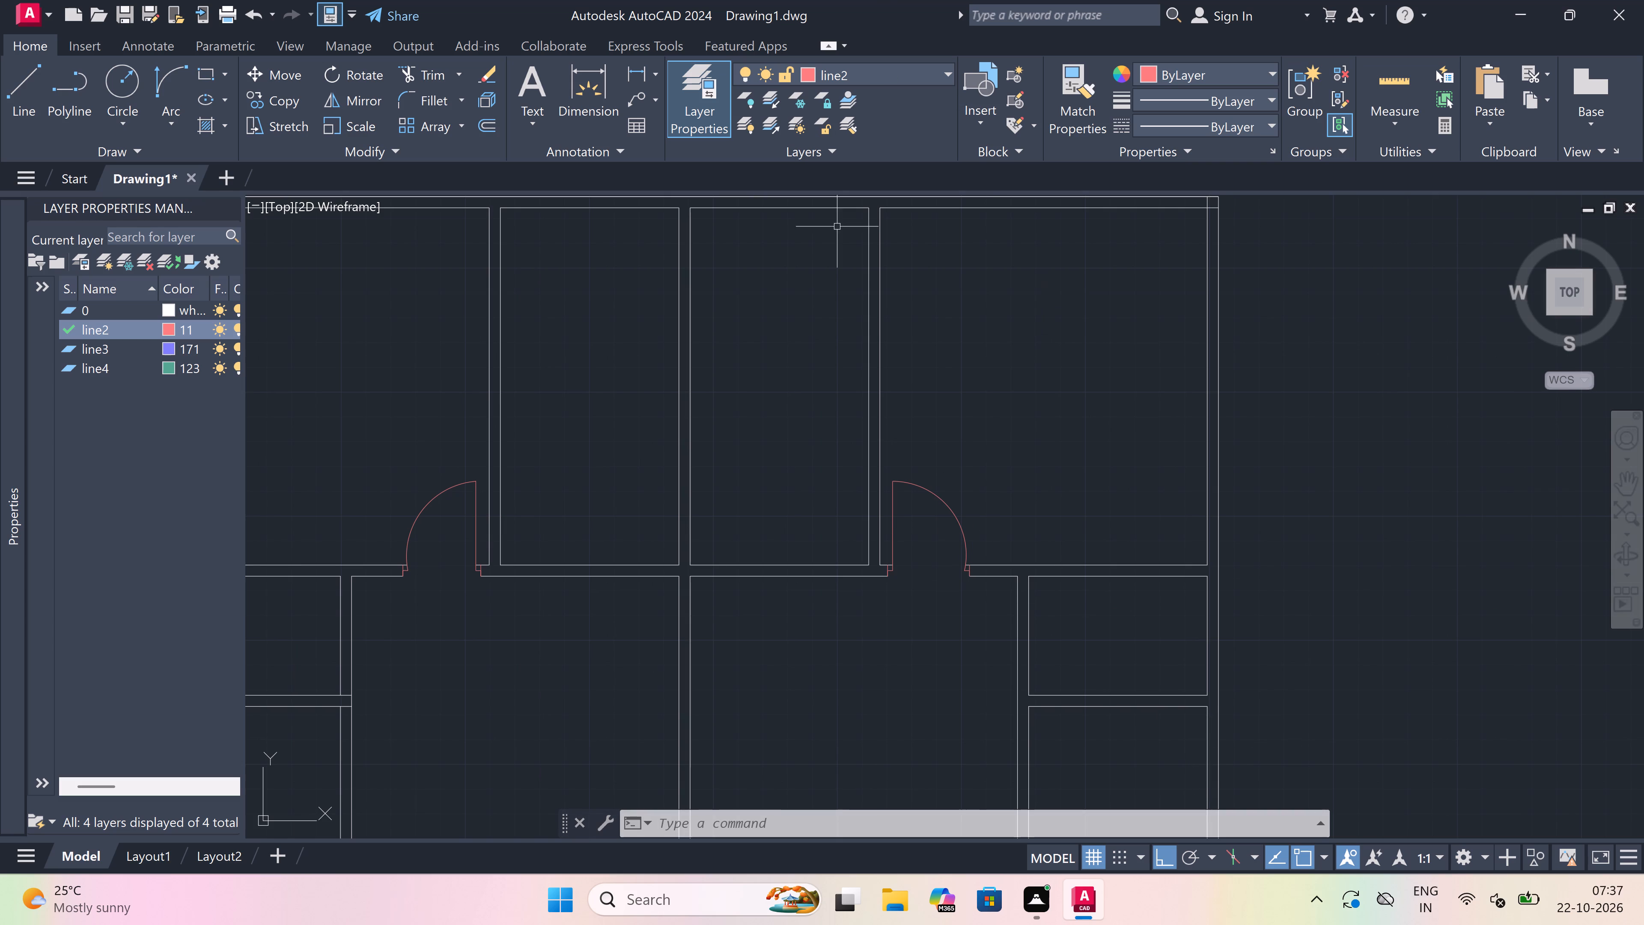
{"action": "key", "text": "l"}
{"action": "key", "text": "space"}
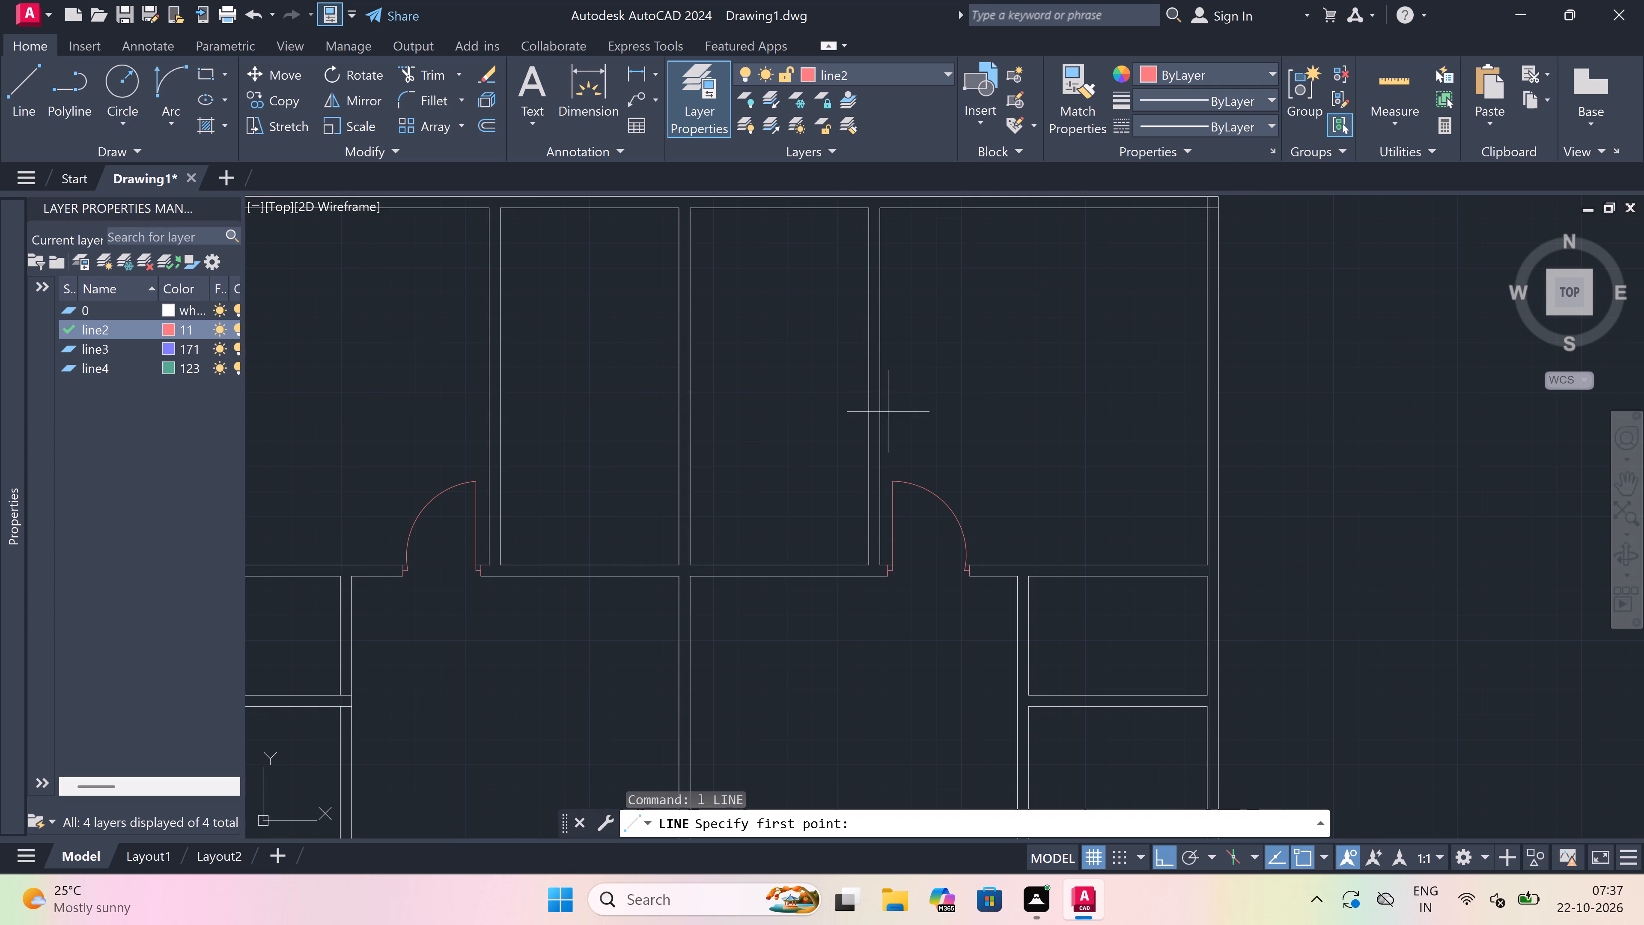
{"action": "scroll", "coordinate": [846, 580], "scroll_direction": "up", "scroll_amount": 4}
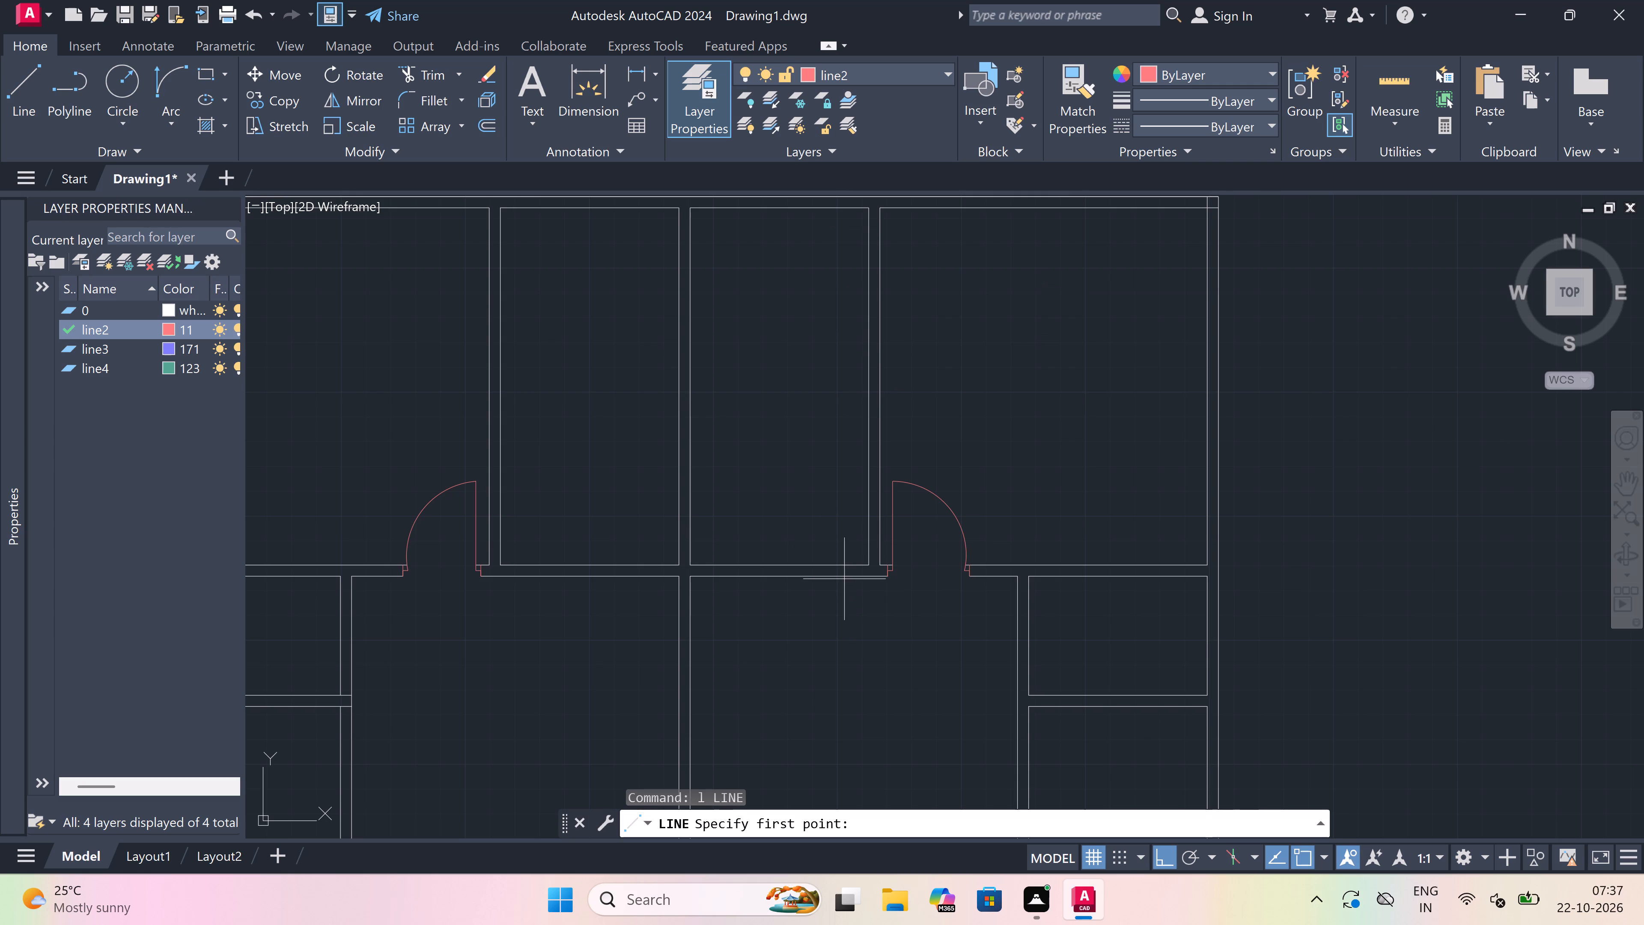
{"action": "left_click", "coordinate": [925, 485]}
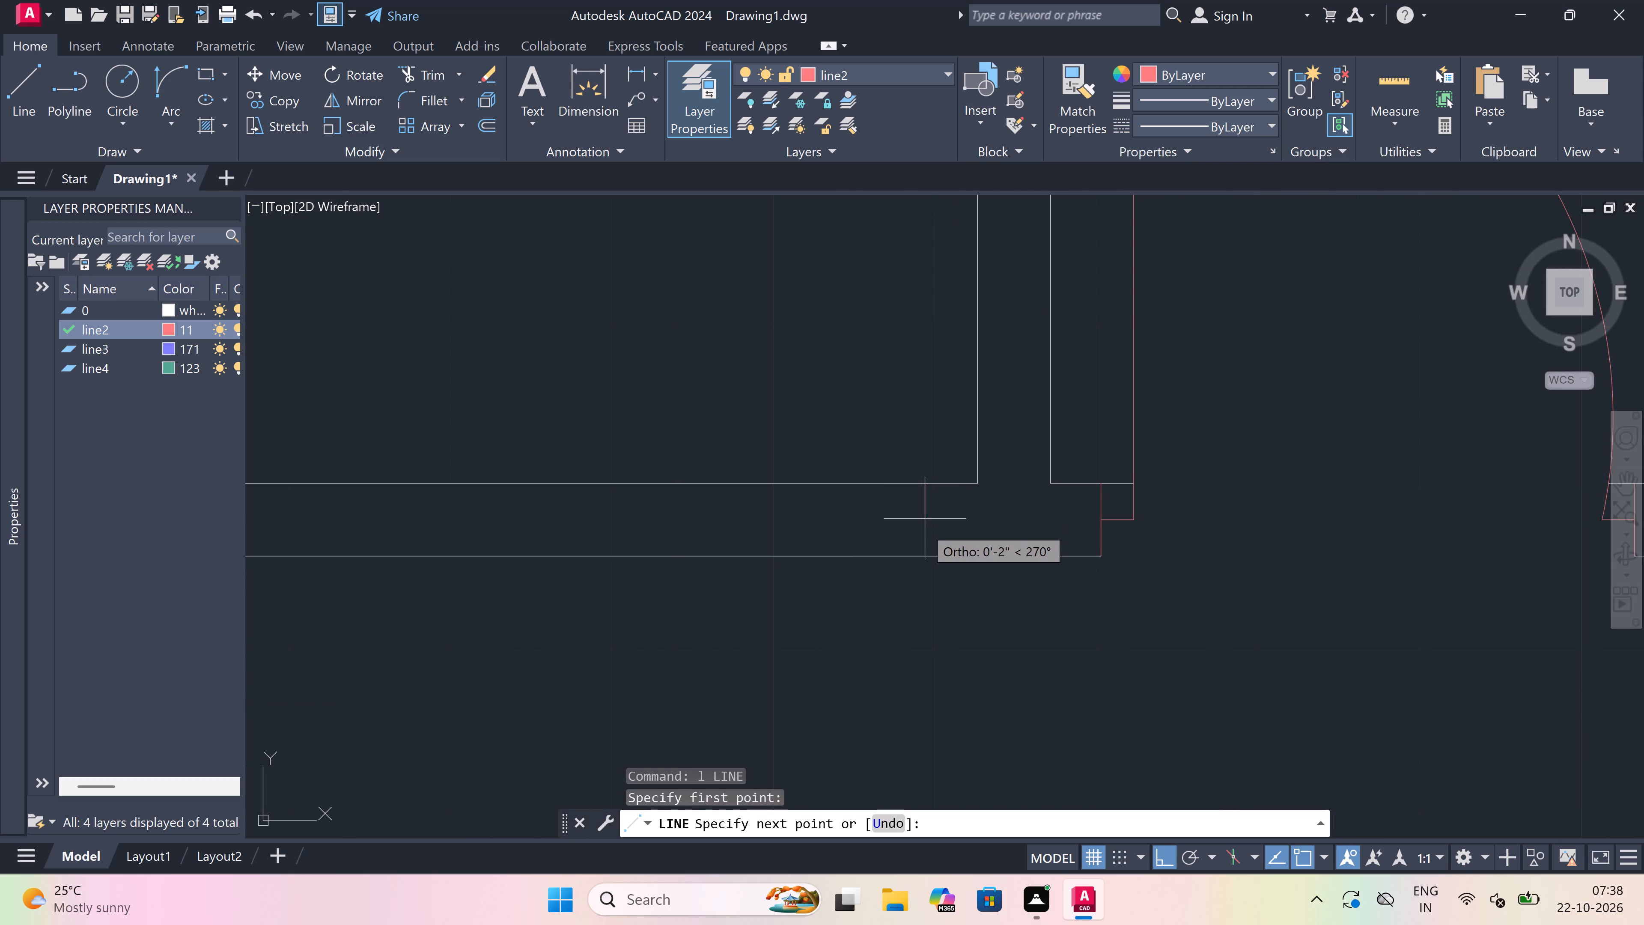
{"action": "double_click", "coordinate": [920, 560]}
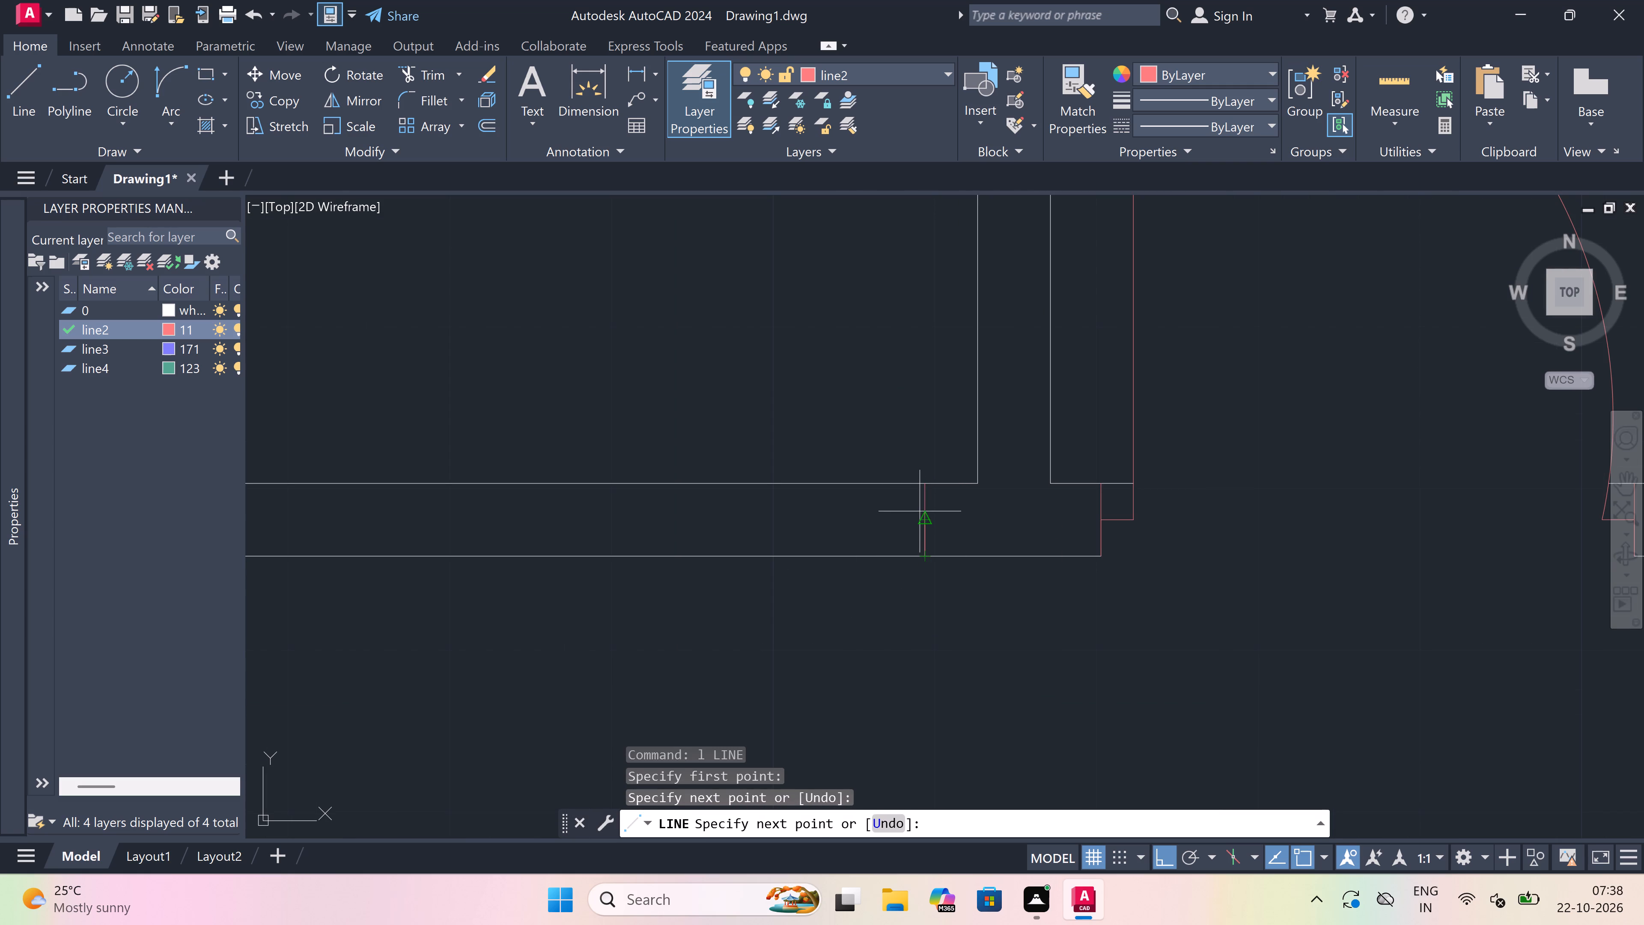
Continue from this jamb's midpoint with a 2" stub to the left and a 2' vertical door leaf up into the narrow room.
{"action": "left_click", "coordinate": [920, 513]}
{"action": "type", "text": "2\""}
{"action": "key", "text": "space"}
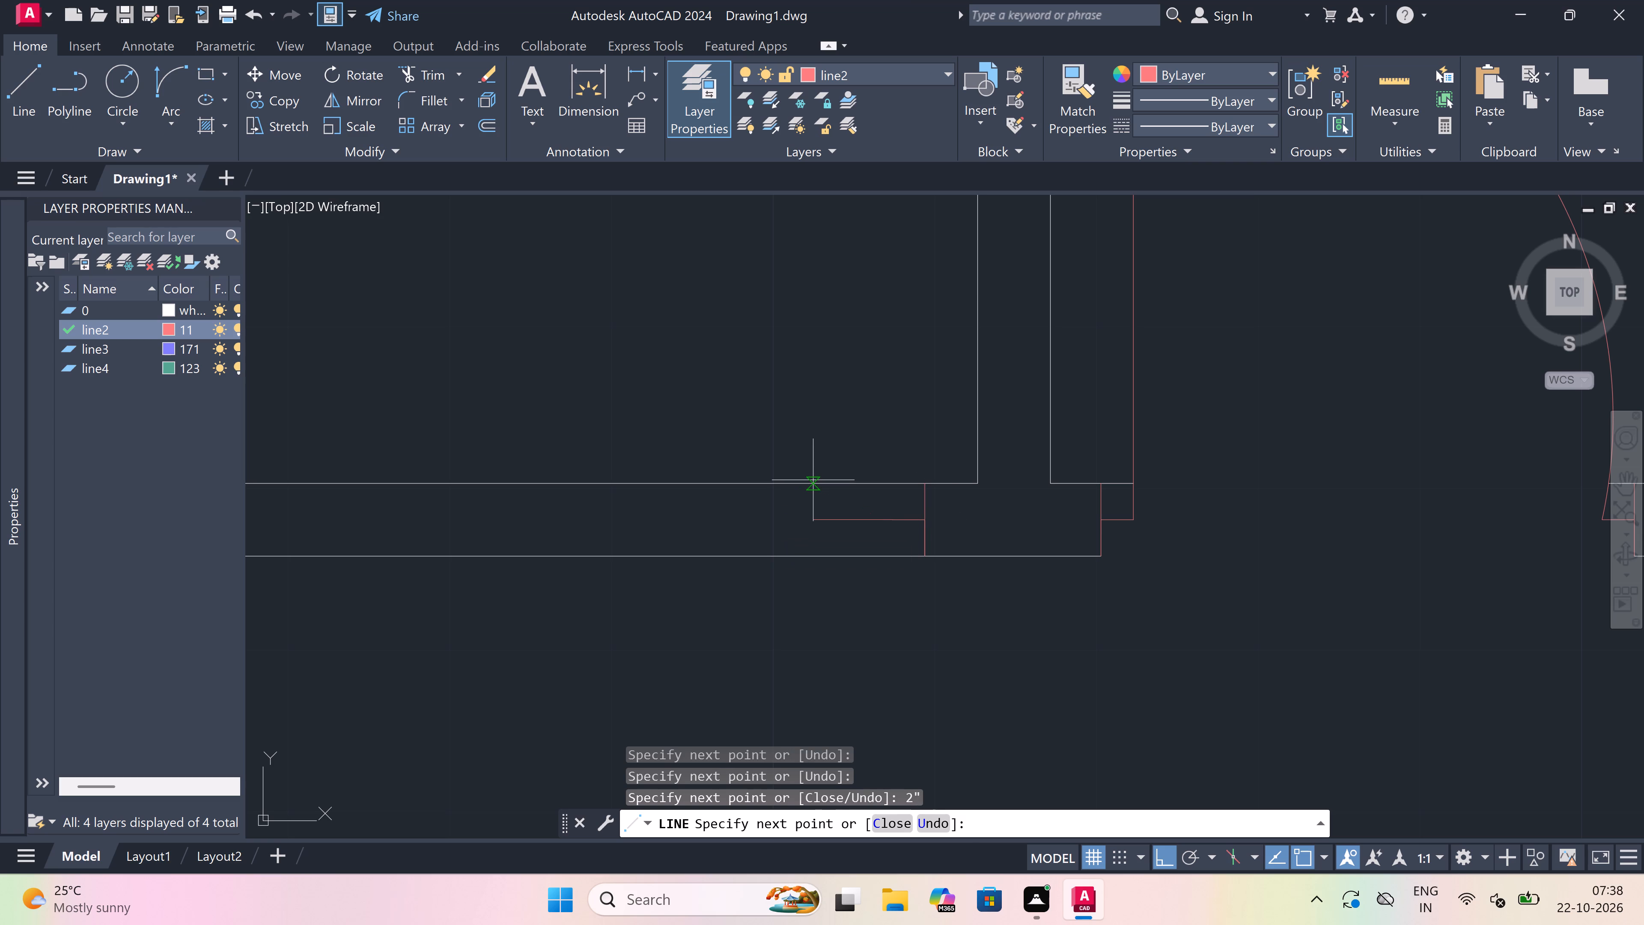
{"action": "key", "text": "2"}
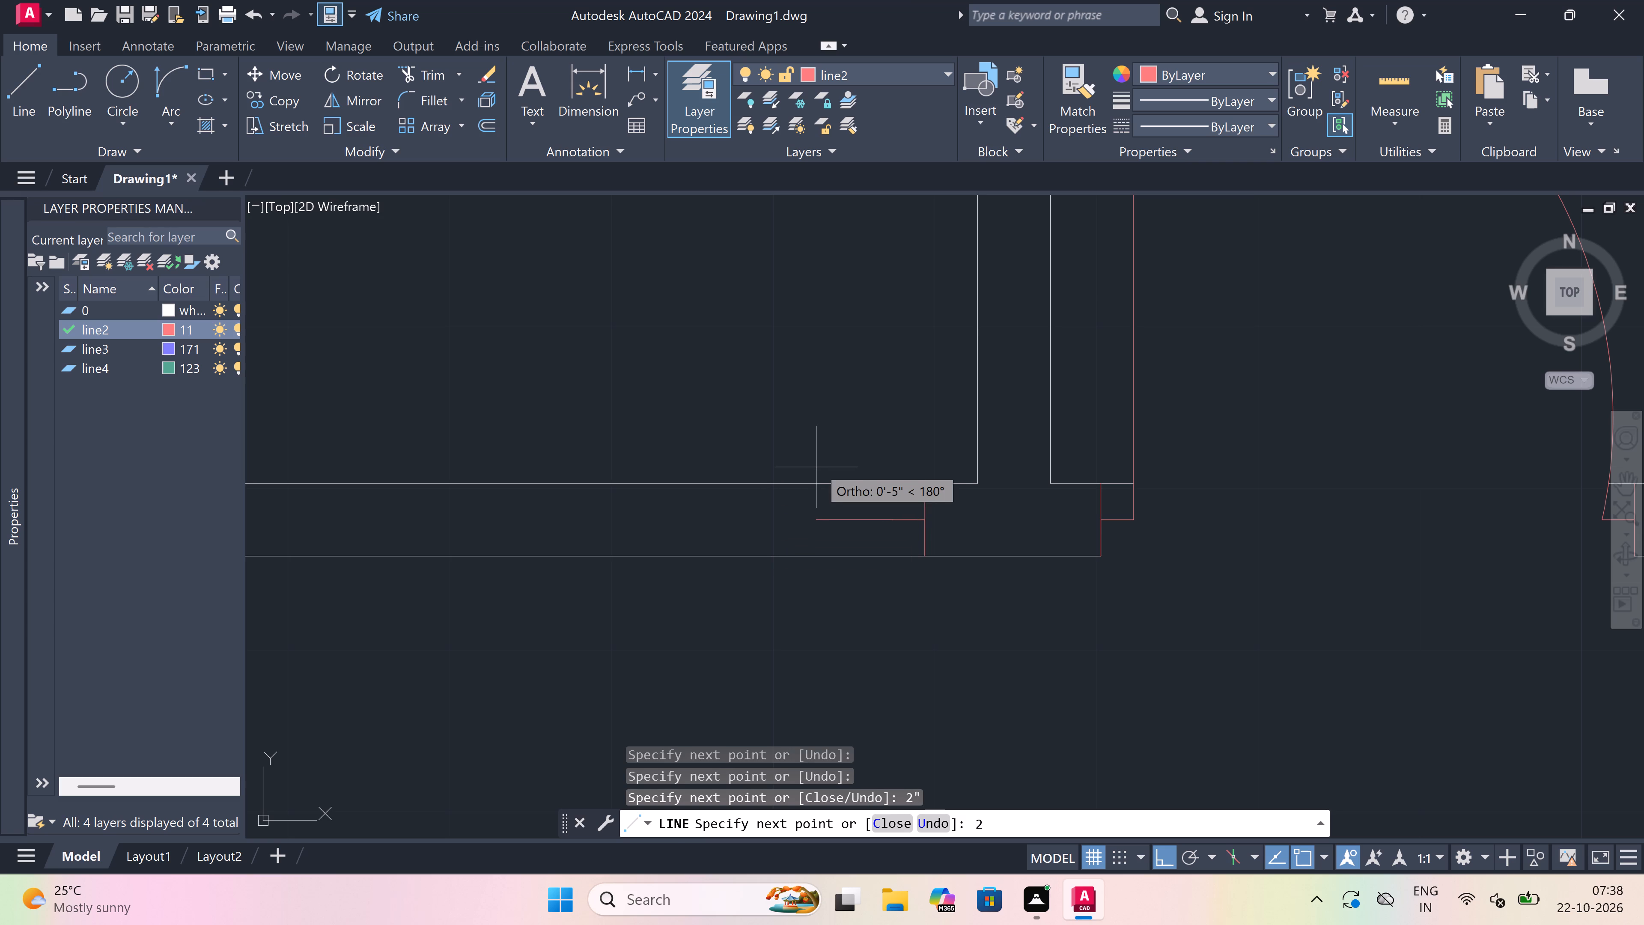
{"action": "type", "text": "'"}
{"action": "key", "text": "space"}
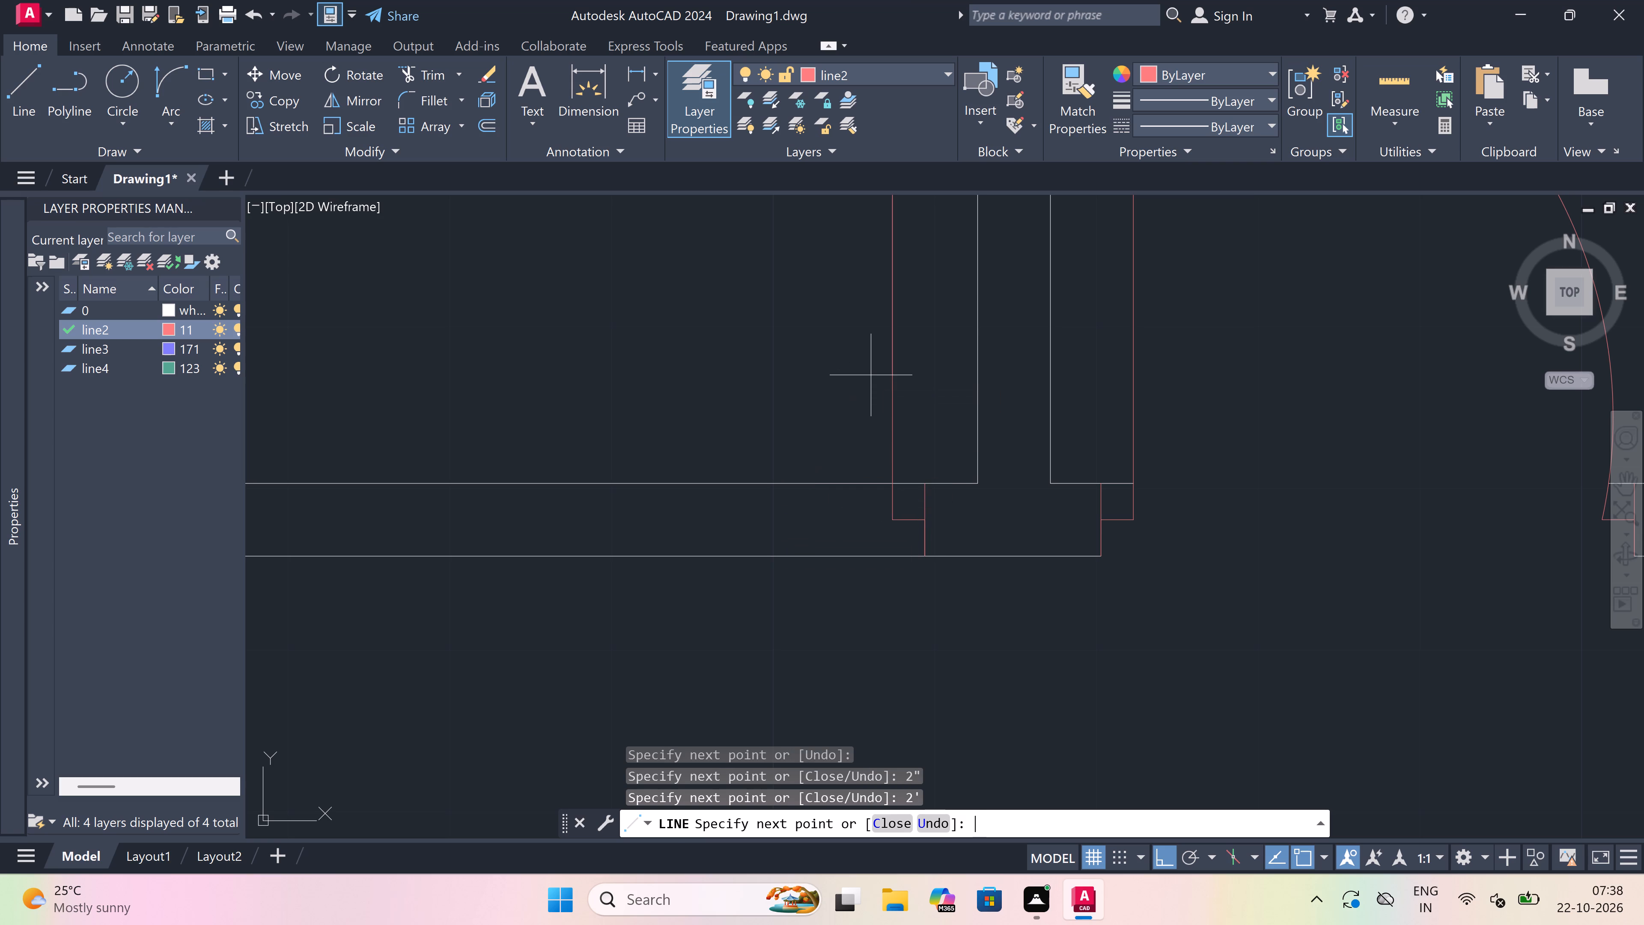
{"action": "key", "text": "Escape"}
Draw the opposite jamb line across the wall left of the door leaf, with a 2" stub from its midpoint toward the leaf.
{"action": "key", "text": "space"}
{"action": "scroll", "coordinate": [518, 504], "scroll_direction": "down", "scroll_amount": 2}
{"action": "scroll", "coordinate": [552, 484], "scroll_direction": "up", "scroll_amount": 1}
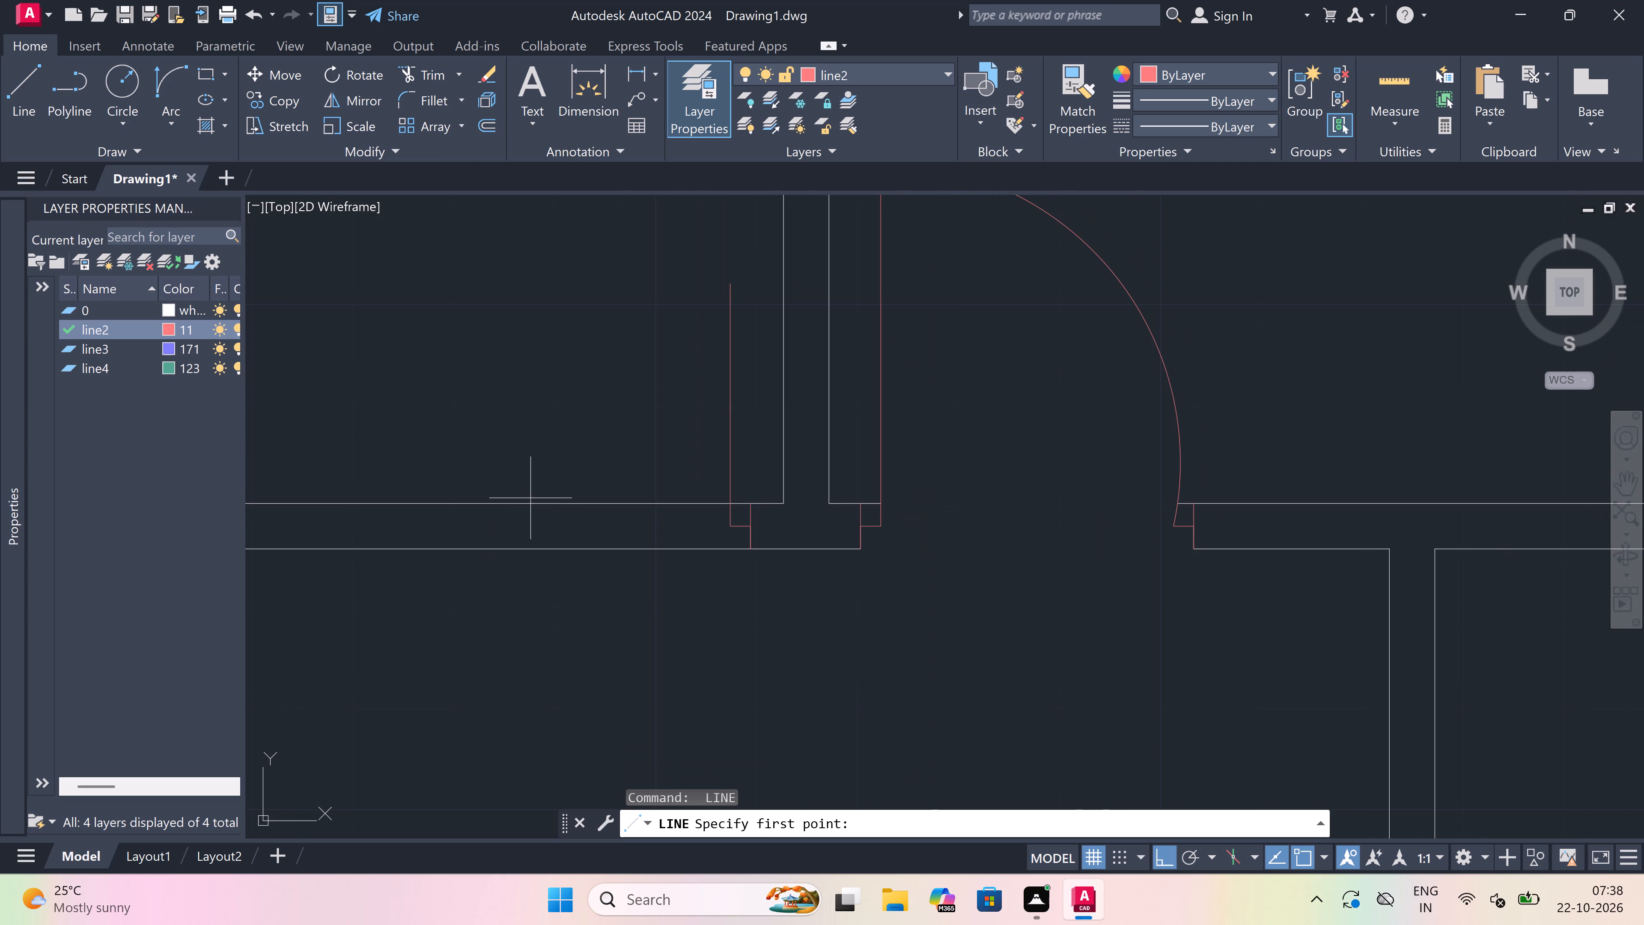
{"action": "left_click", "coordinate": [536, 501]}
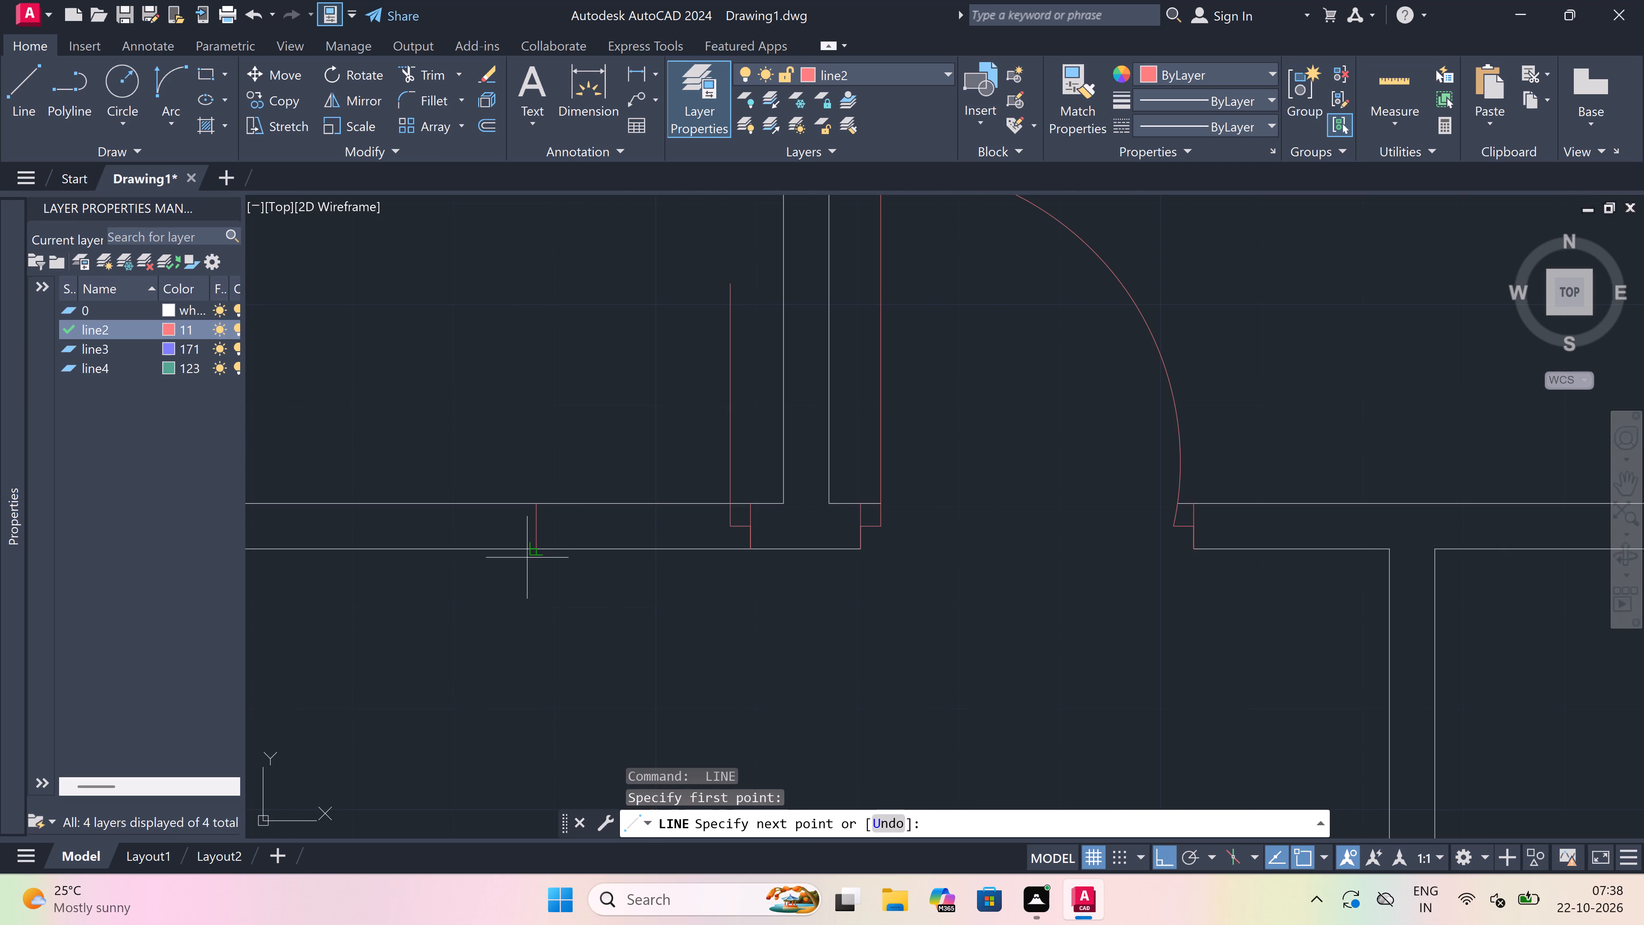
{"action": "left_click", "coordinate": [527, 553]}
{"action": "left_click", "coordinate": [538, 528]}
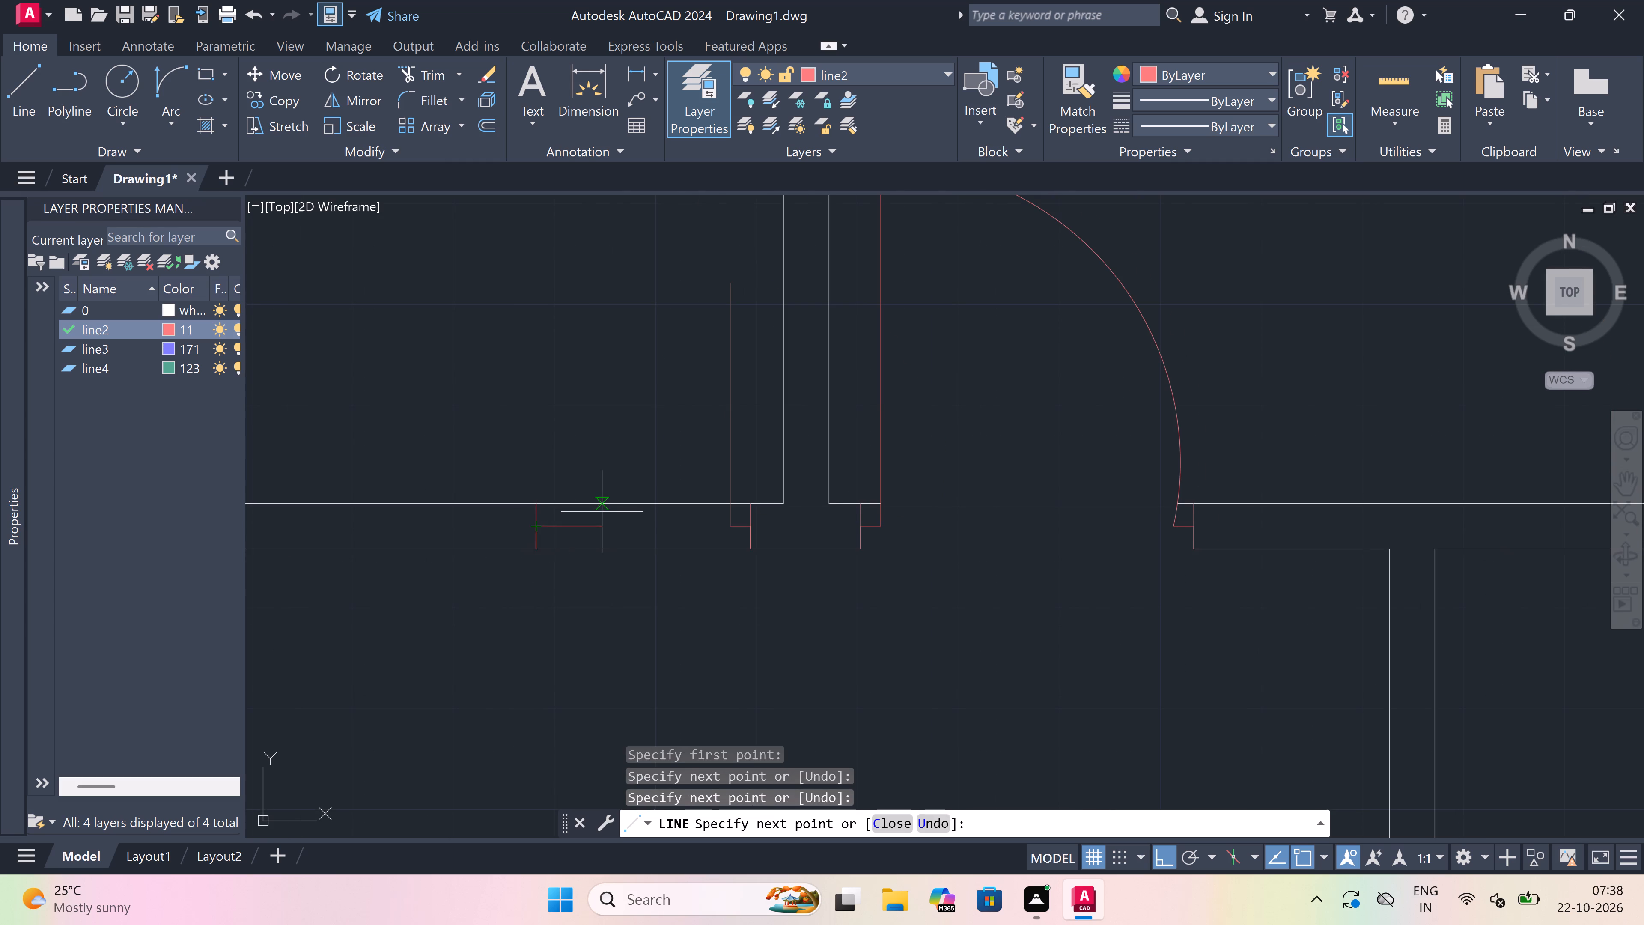
{"action": "type", "text": "2\""}
{"action": "key", "text": "space"}
{"action": "key", "text": "Escape"}
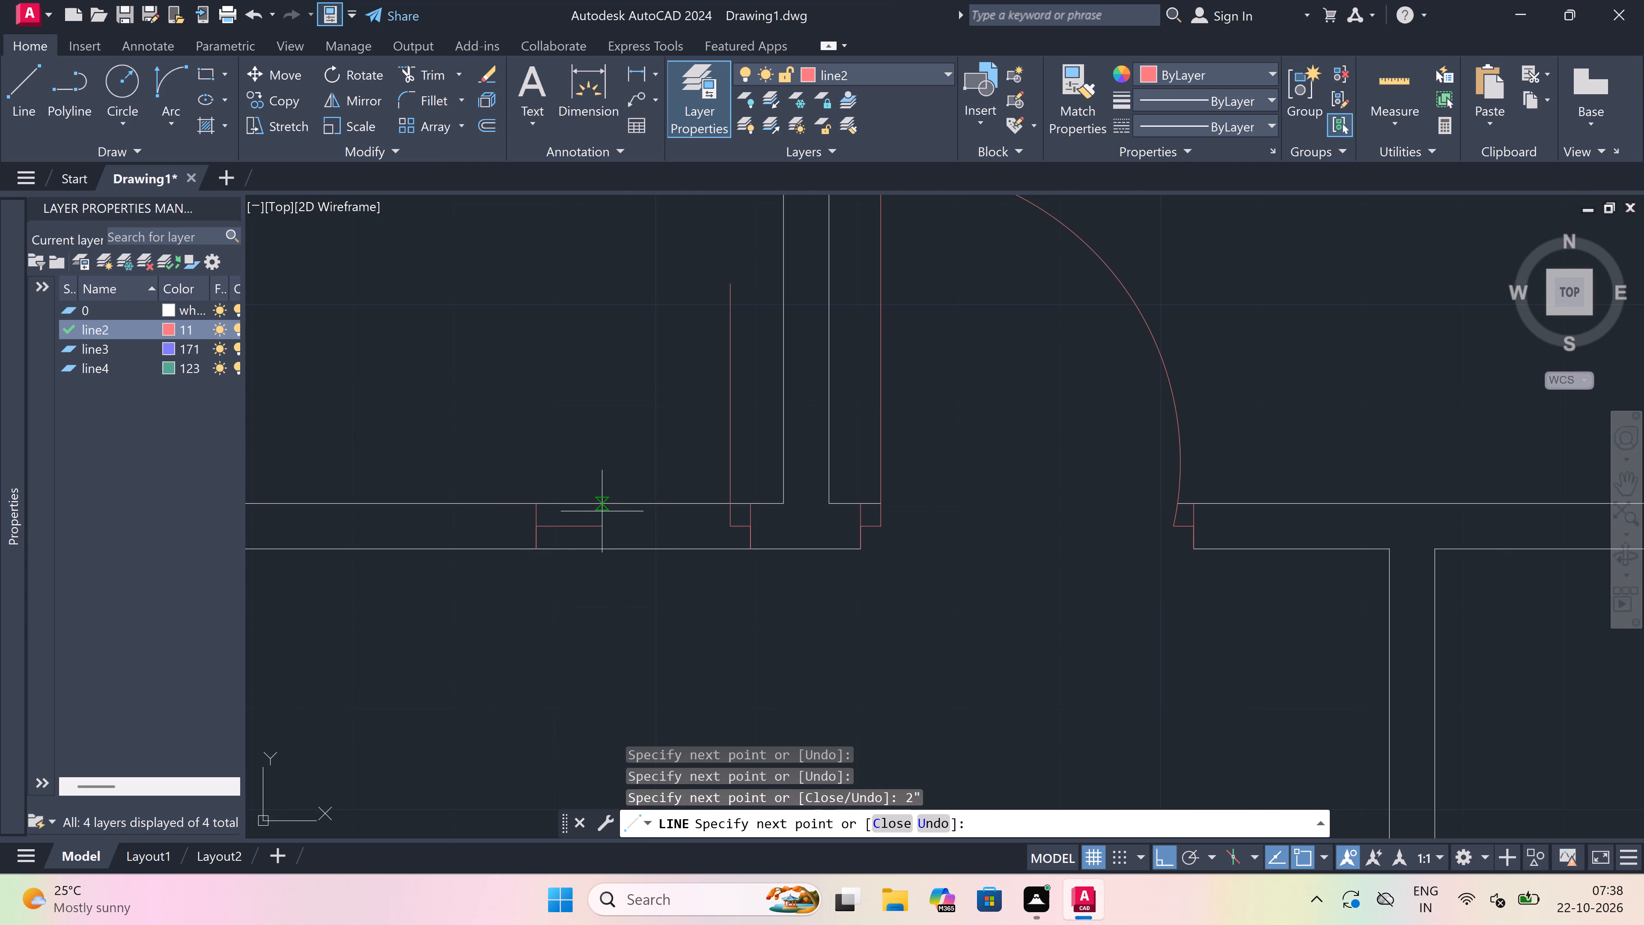
Draw a start-end-direction swing arc from the 2' leaf's upper end to the opposite stub's end, with a horizontal tangent at the start.
{"action": "left_click", "coordinate": [168, 85]}
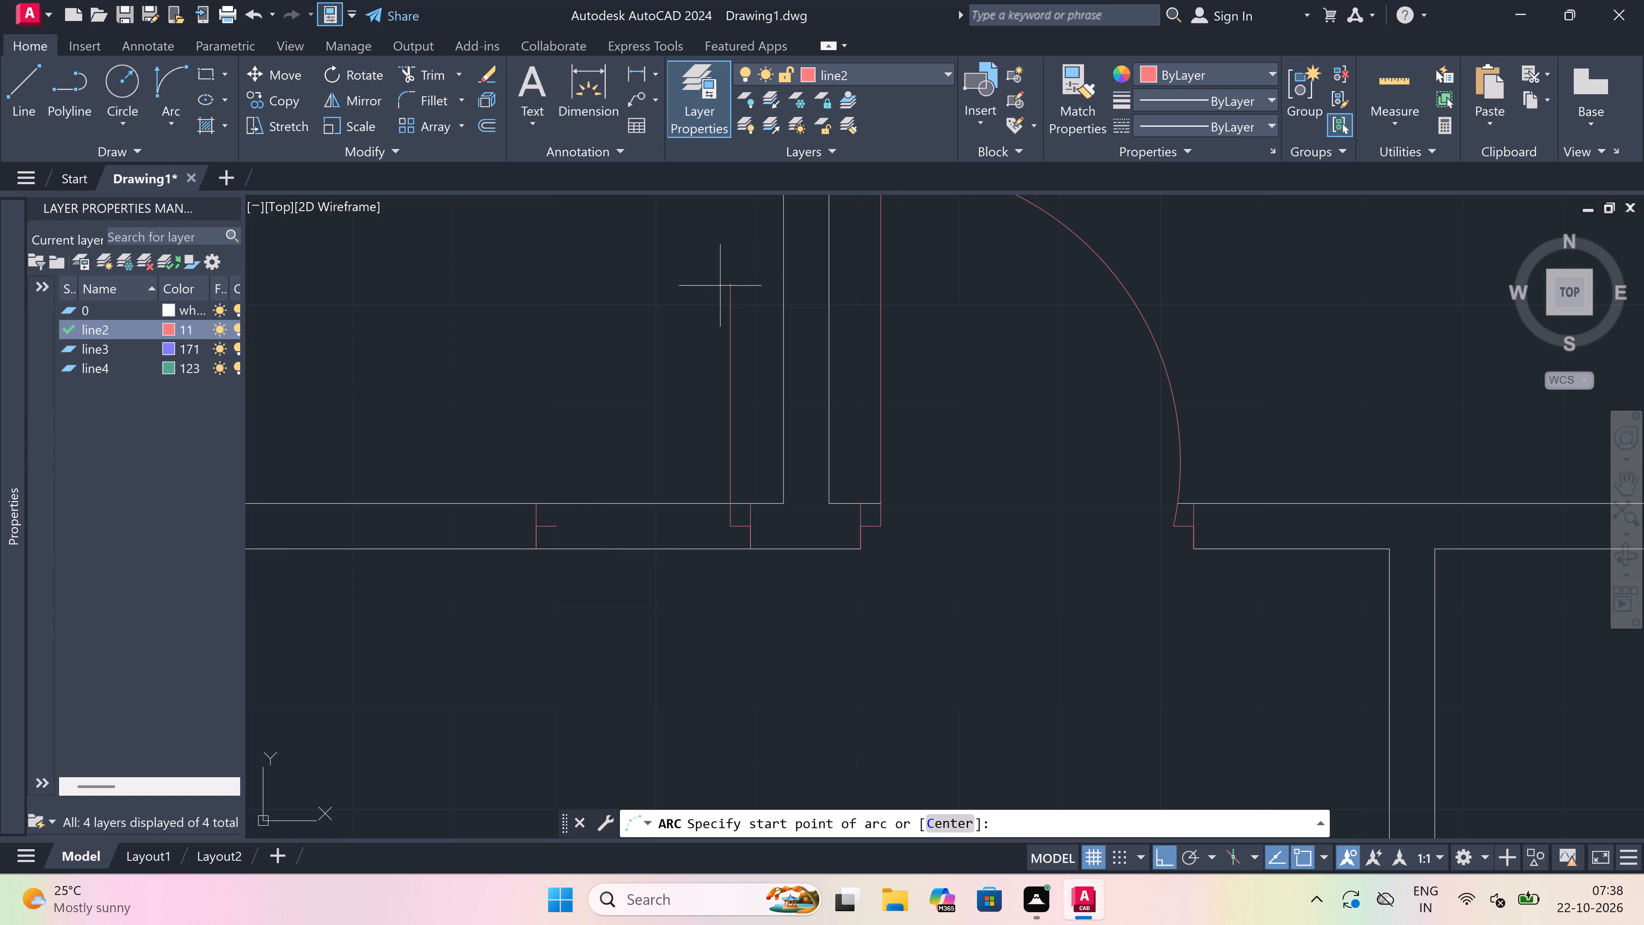
{"action": "left_click", "coordinate": [731, 276]}
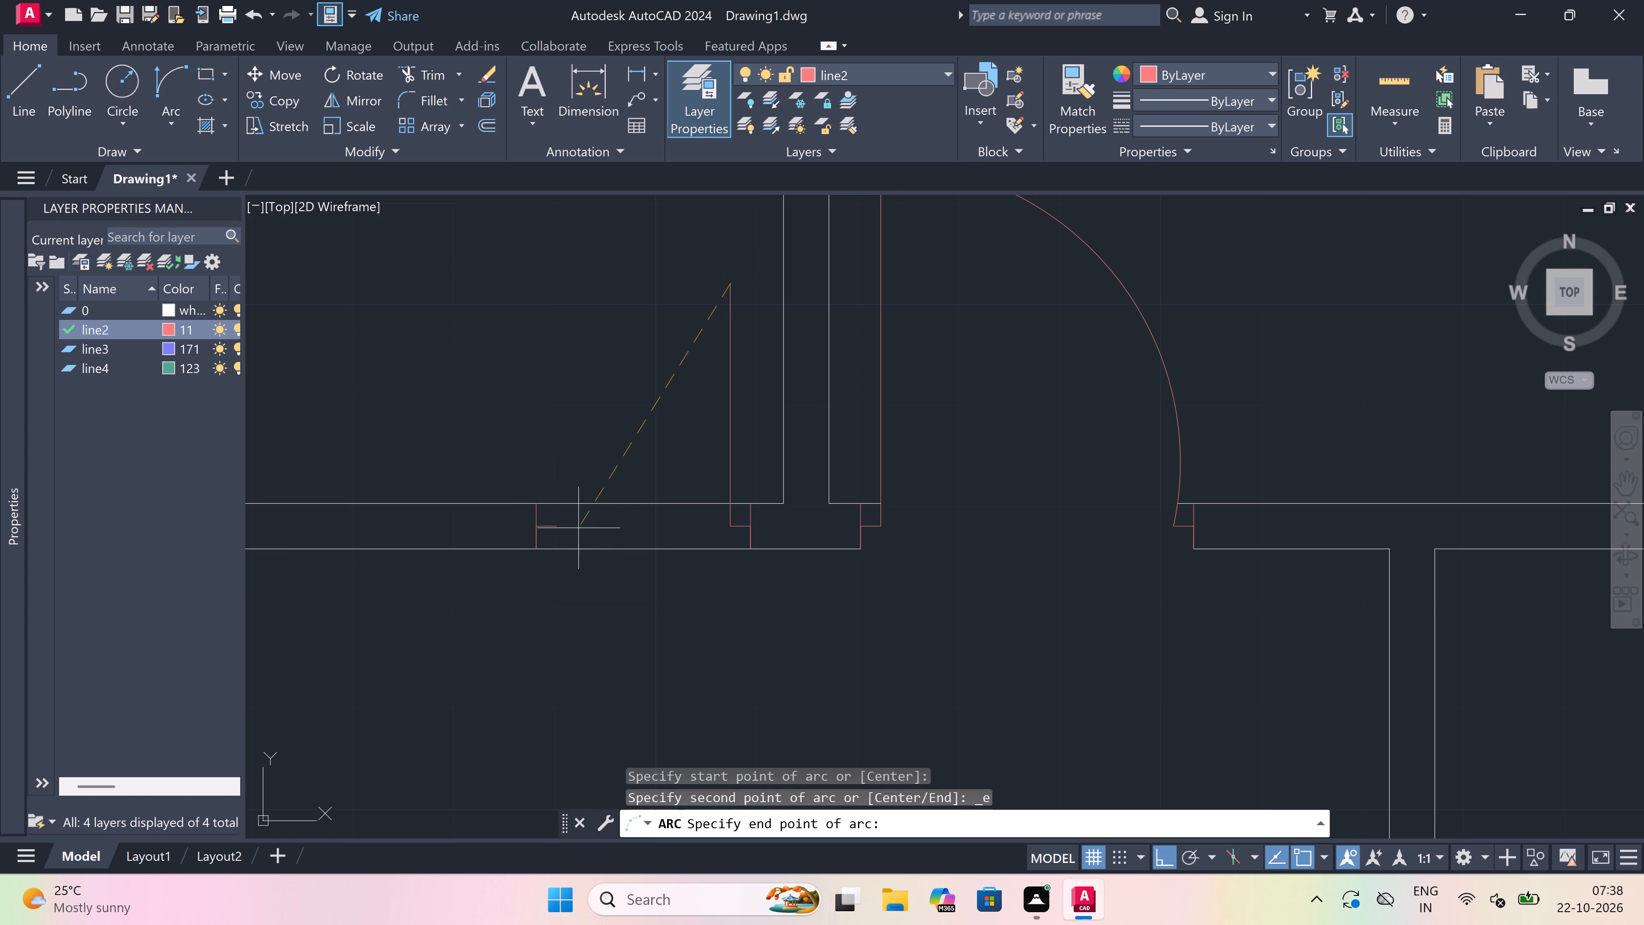
{"action": "left_click", "coordinate": [555, 527]}
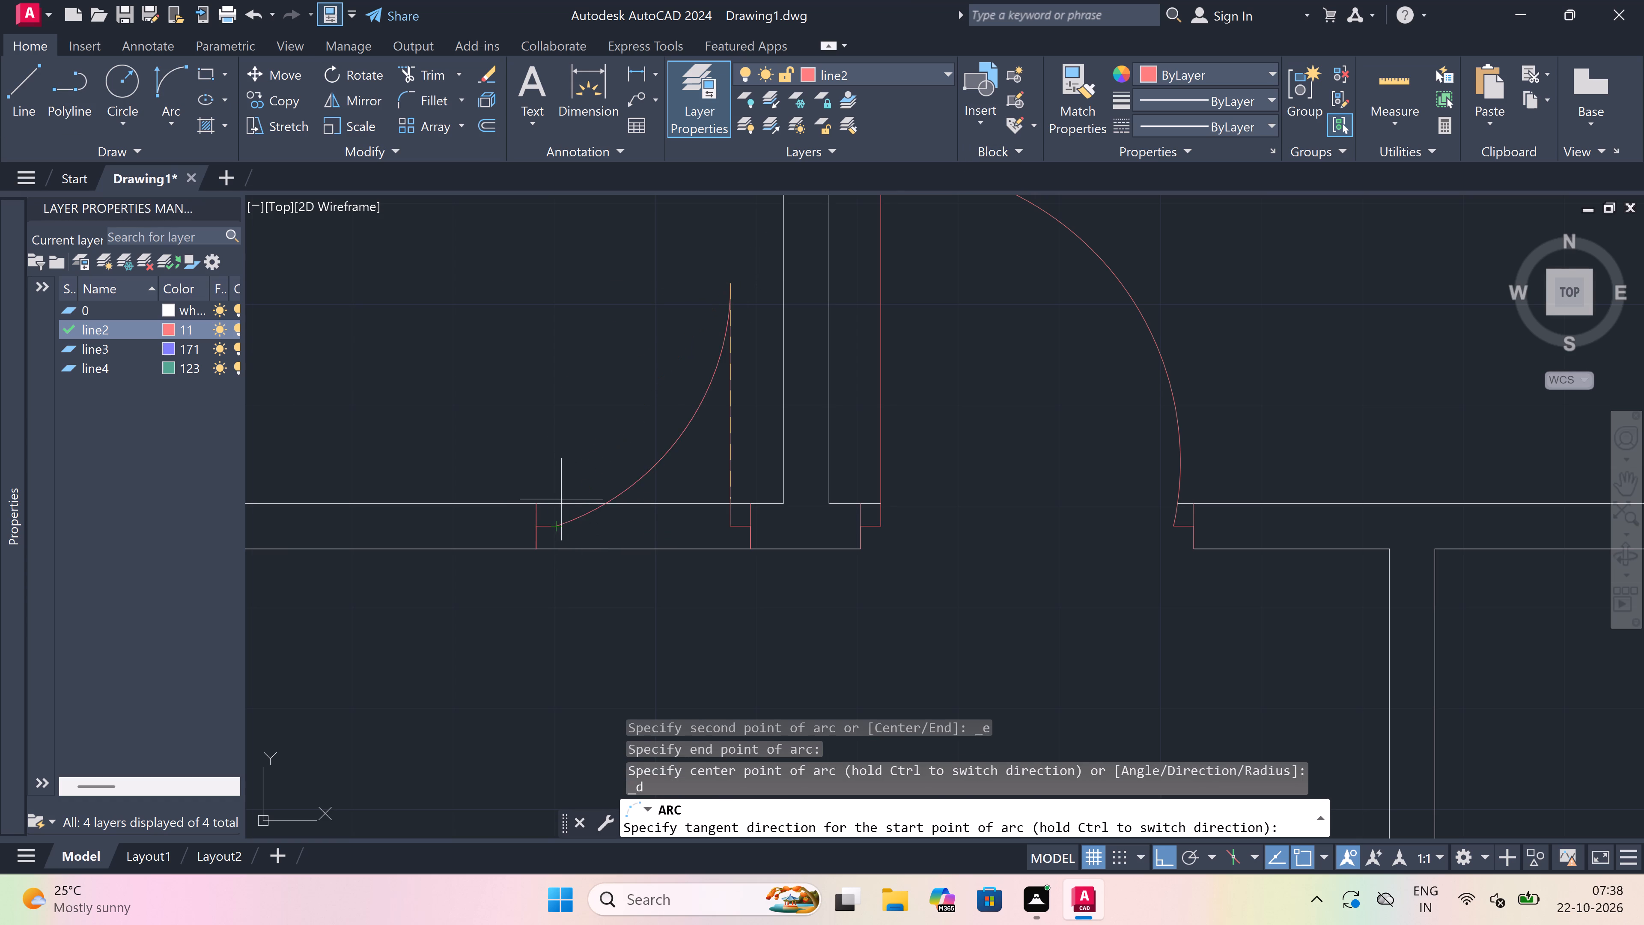
{"action": "left_click", "coordinate": [494, 375]}
Trim both wall lines within this narrow room's door opening.
{"action": "key", "text": "t"}
{"action": "key", "text": "r"}
{"action": "key", "text": "space"}
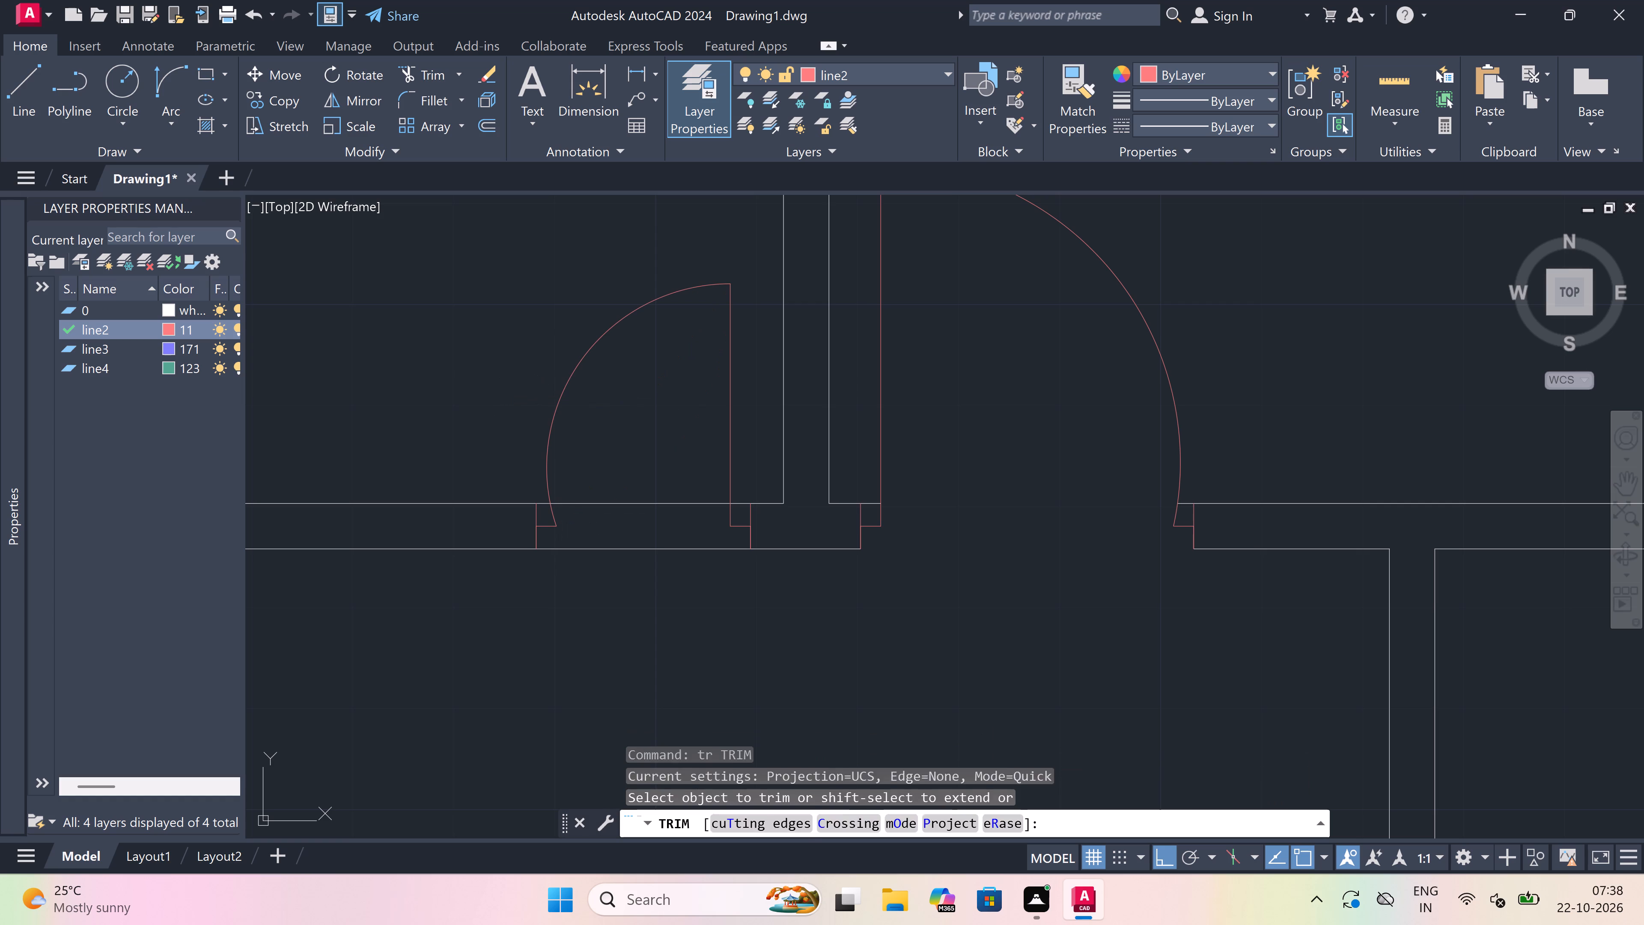
{"action": "left_click", "coordinate": [635, 409]}
{"action": "left_click", "coordinate": [644, 611]}
{"action": "key", "text": "Escape"}
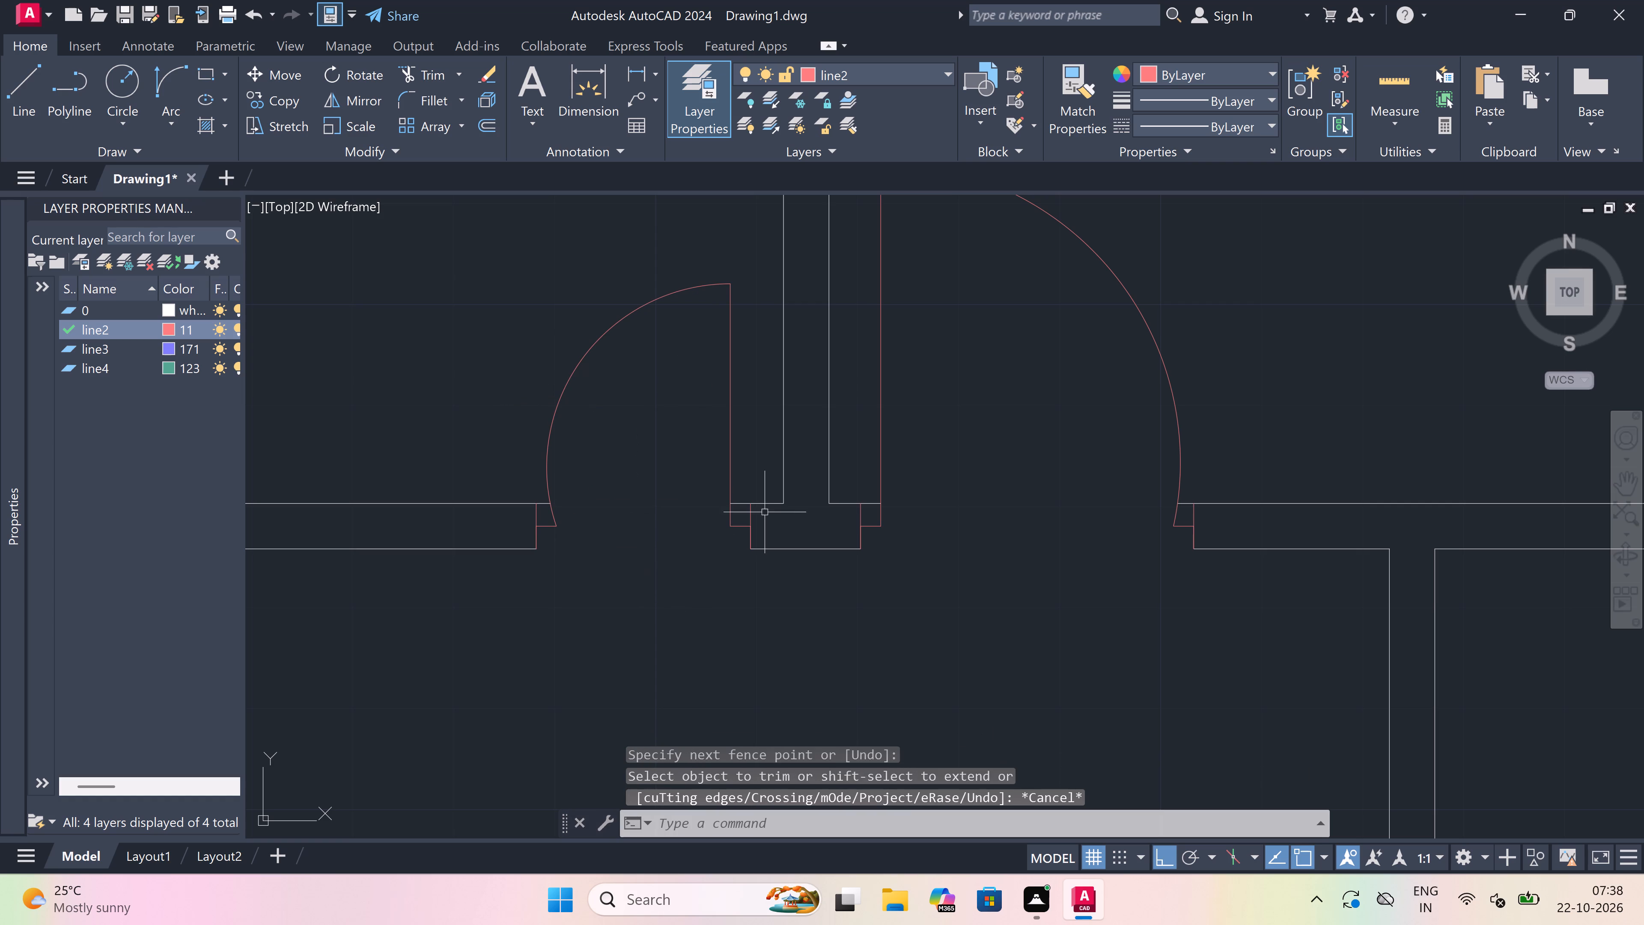
Draw a vertical jamb line across the wall below the other narrow room, near that room's left wall.
{"action": "scroll", "coordinate": [825, 479], "scroll_direction": "down", "scroll_amount": 5}
{"action": "key", "text": "l"}
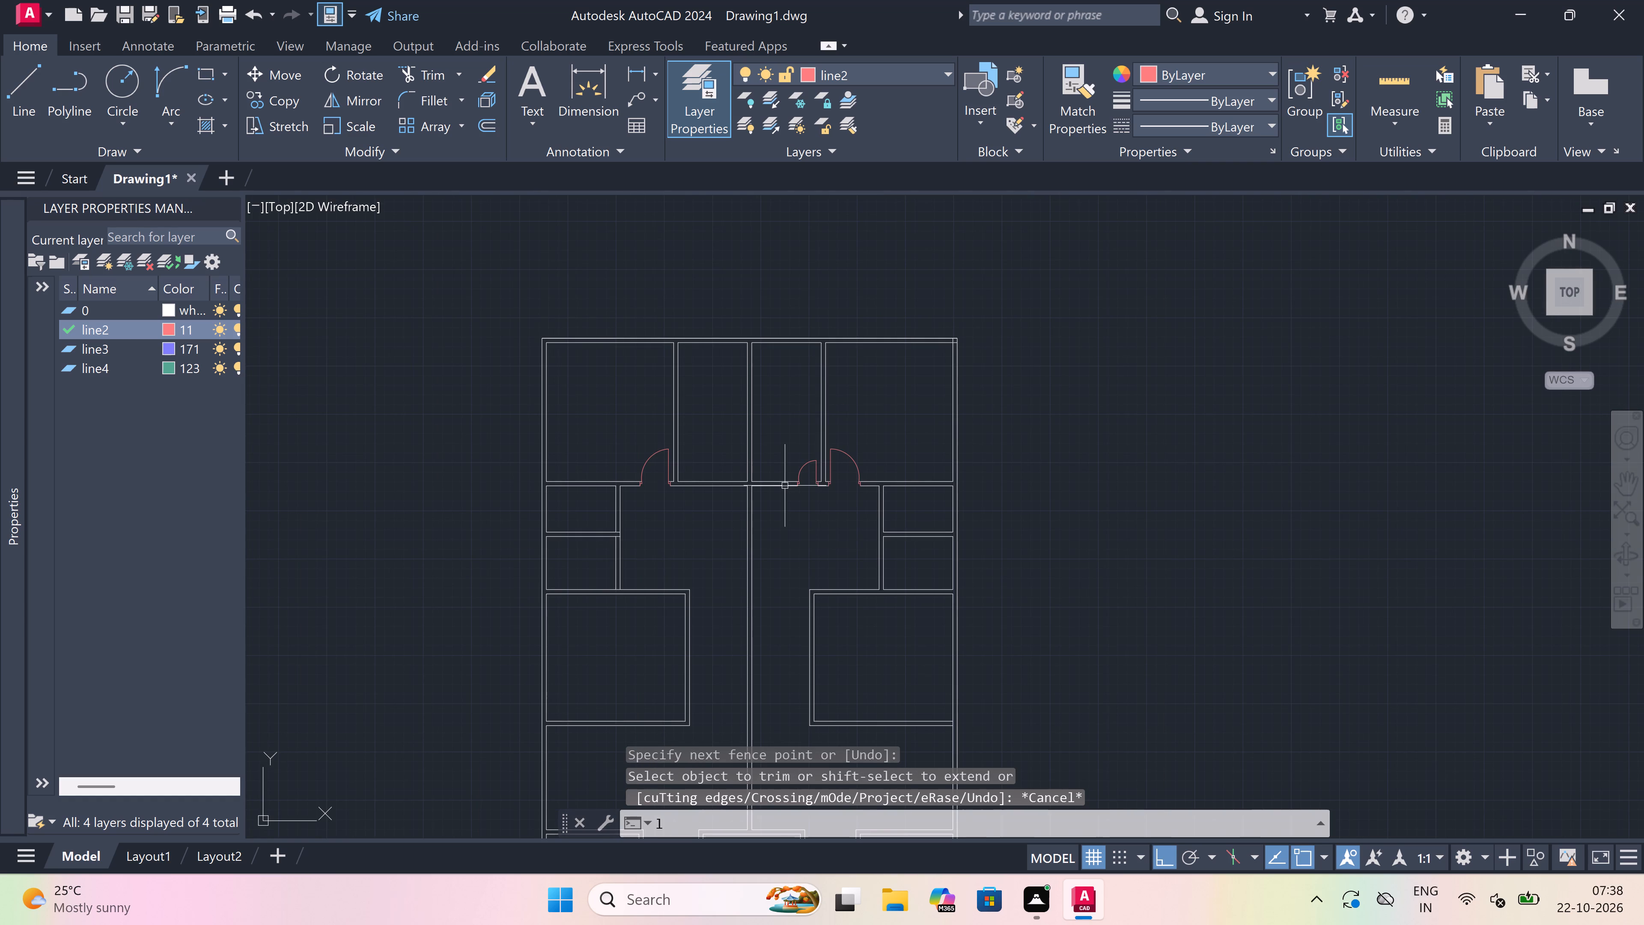
{"action": "key", "text": "space"}
{"action": "scroll", "coordinate": [650, 472], "scroll_direction": "up", "scroll_amount": 4}
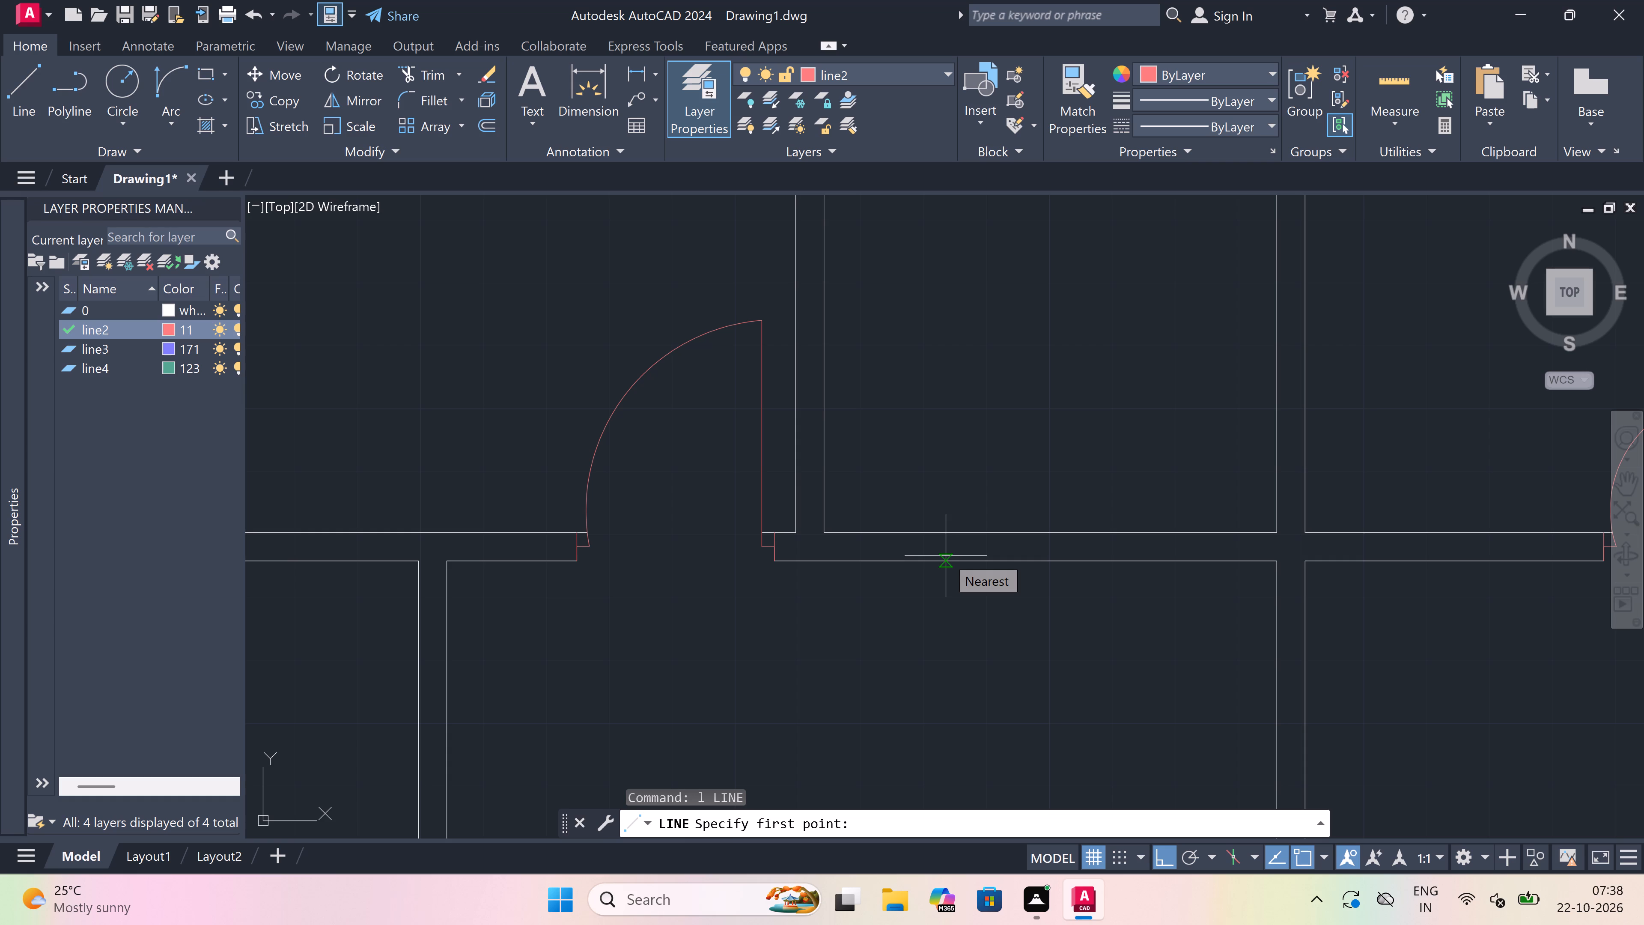
{"action": "scroll", "coordinate": [840, 525], "scroll_direction": "up", "scroll_amount": 2}
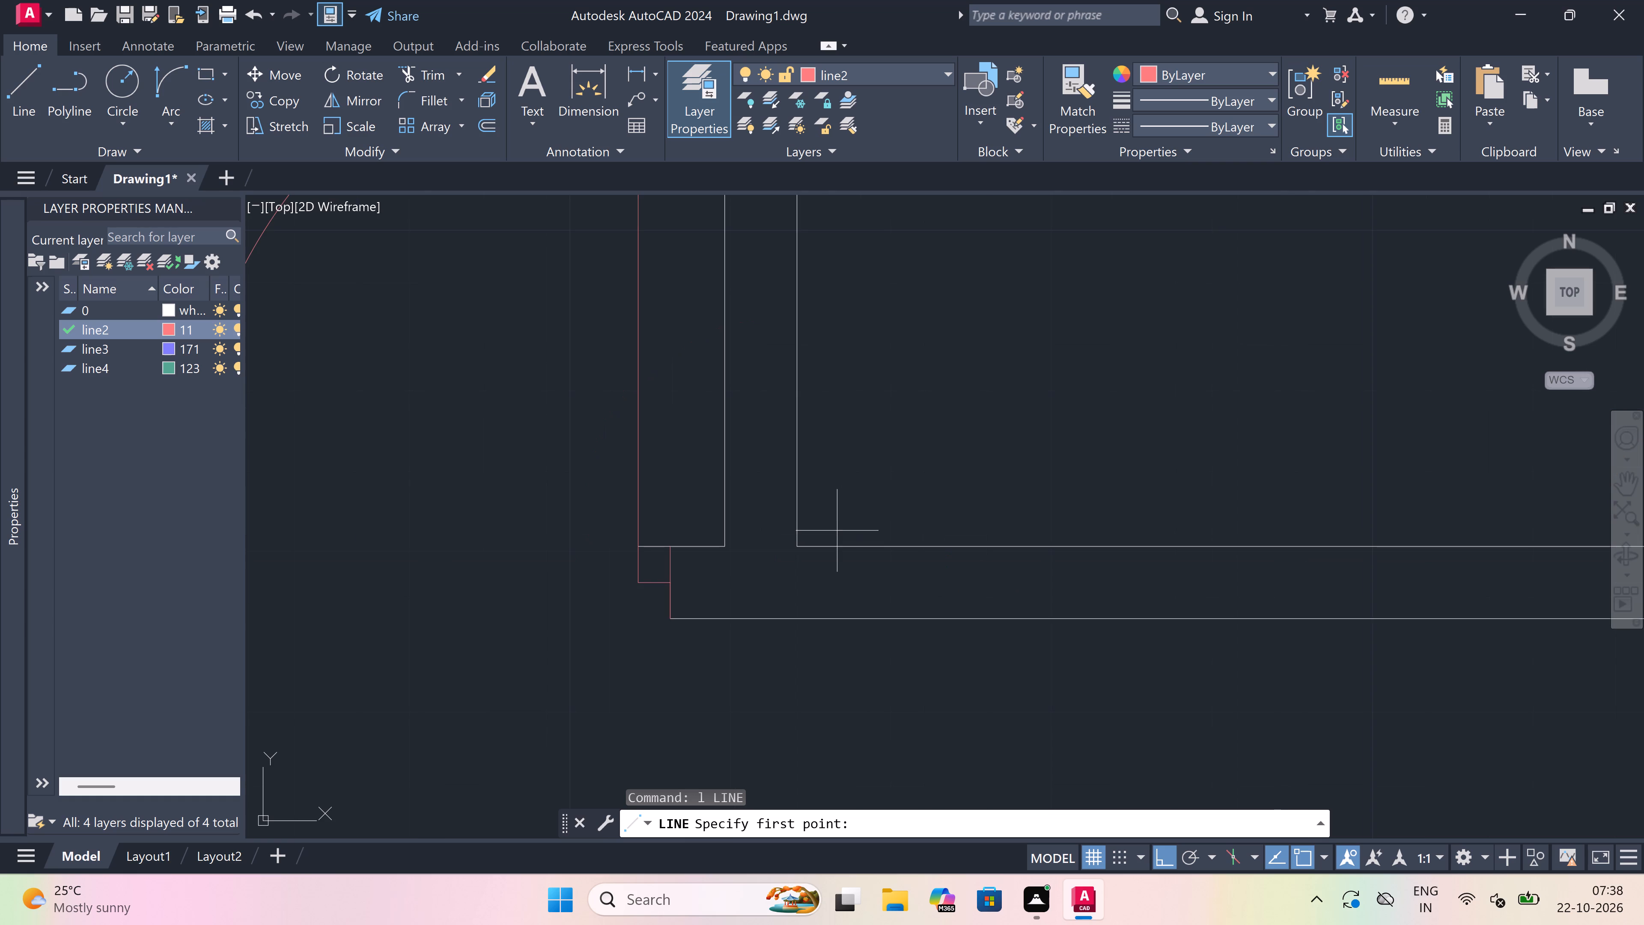
{"action": "left_click", "coordinate": [846, 548]}
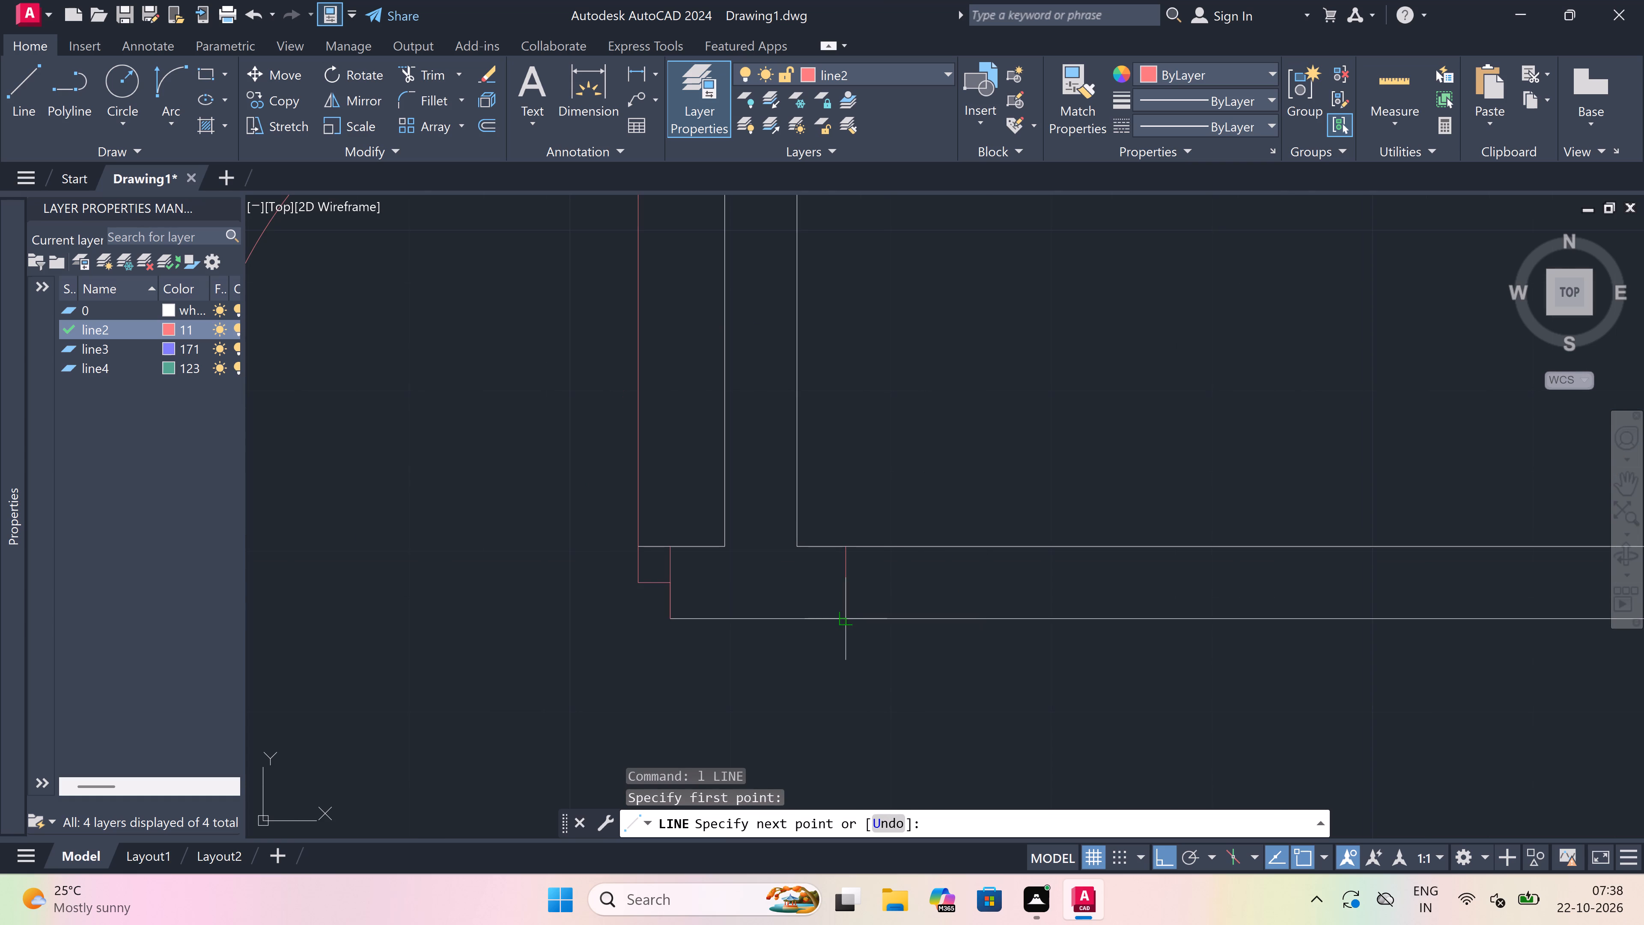
{"action": "left_click", "coordinate": [850, 623]}
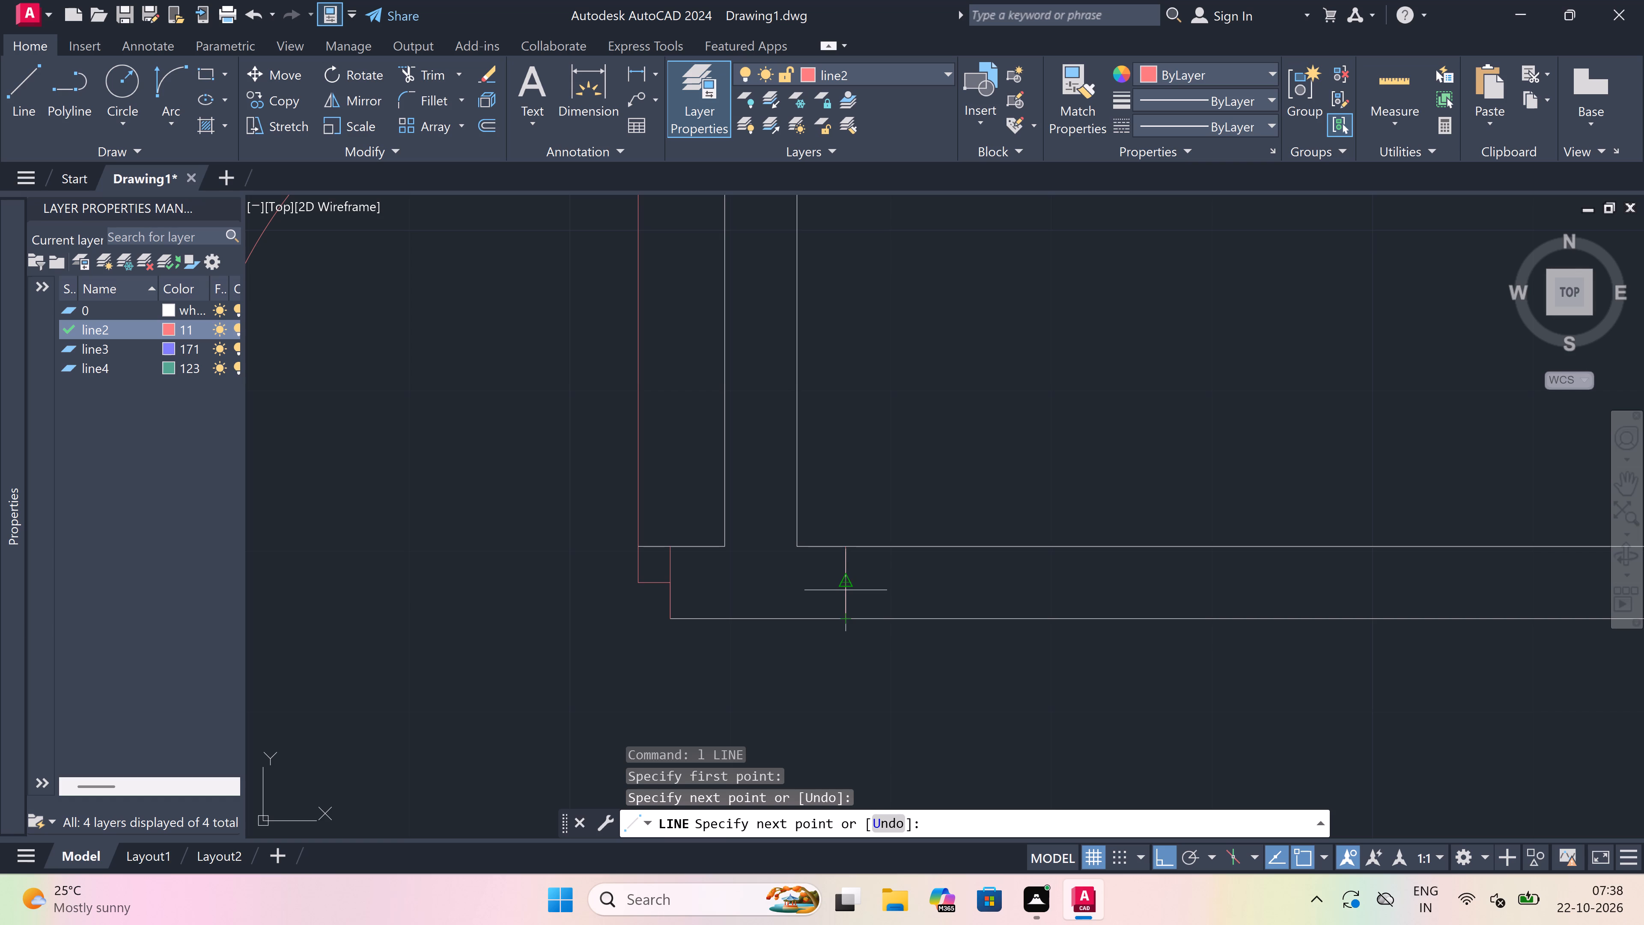
Continue from this jamb's midpoint with a 2" stub to the right and a 2' vertical door leaf up into the narrow room.
{"action": "left_click", "coordinate": [846, 581]}
{"action": "type", "text": "2\""}
{"action": "key", "text": "space"}
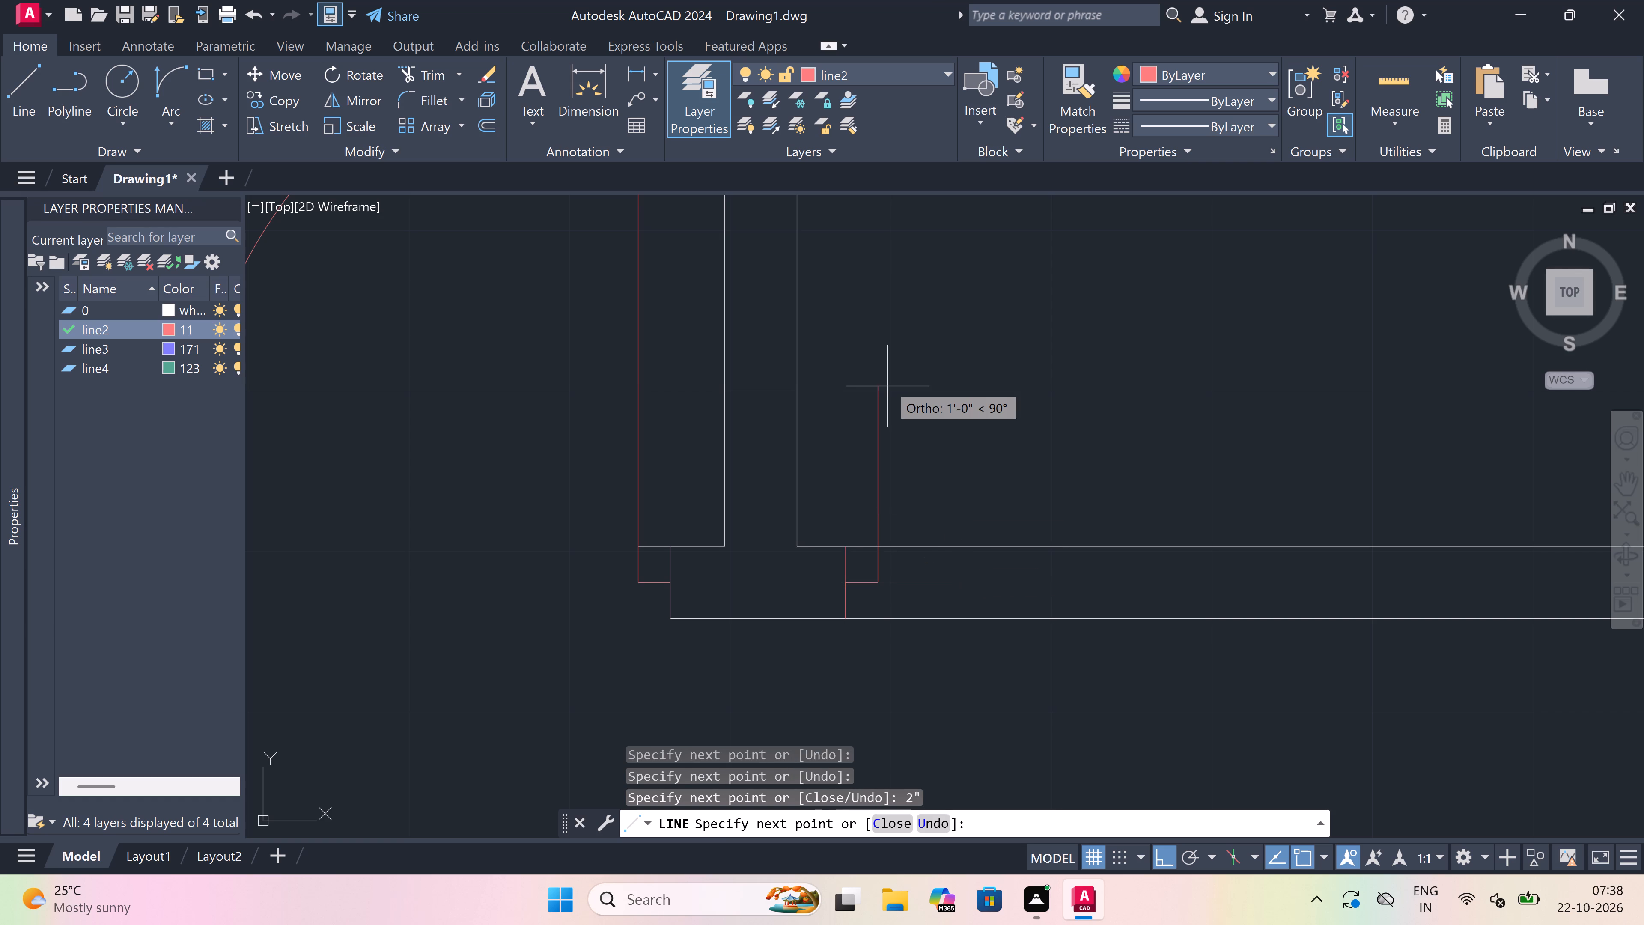
{"action": "key", "text": "2"}
{"action": "key", "text": "apostrophe"}
{"action": "key", "text": "space"}
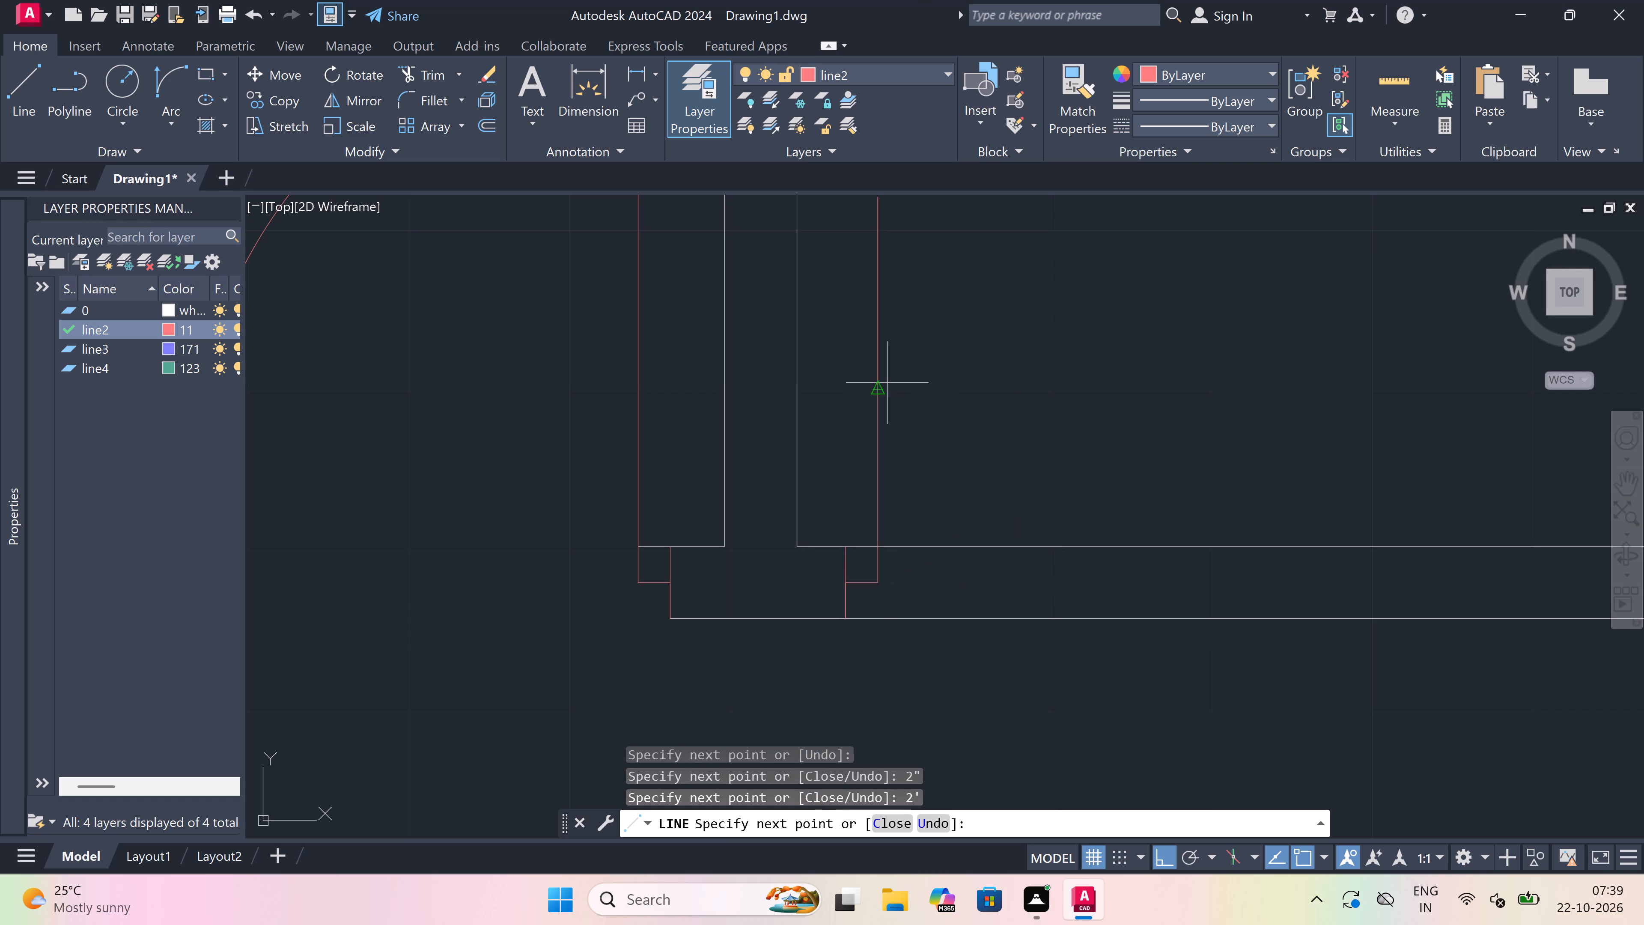
{"action": "key", "text": "Escape"}
Draw the opposite jamb line across the wall right of the leaf, with a 2" stub from its midpoint to the left.
{"action": "key", "text": "space"}
{"action": "scroll", "coordinate": [779, 591], "scroll_direction": "down", "scroll_amount": 4}
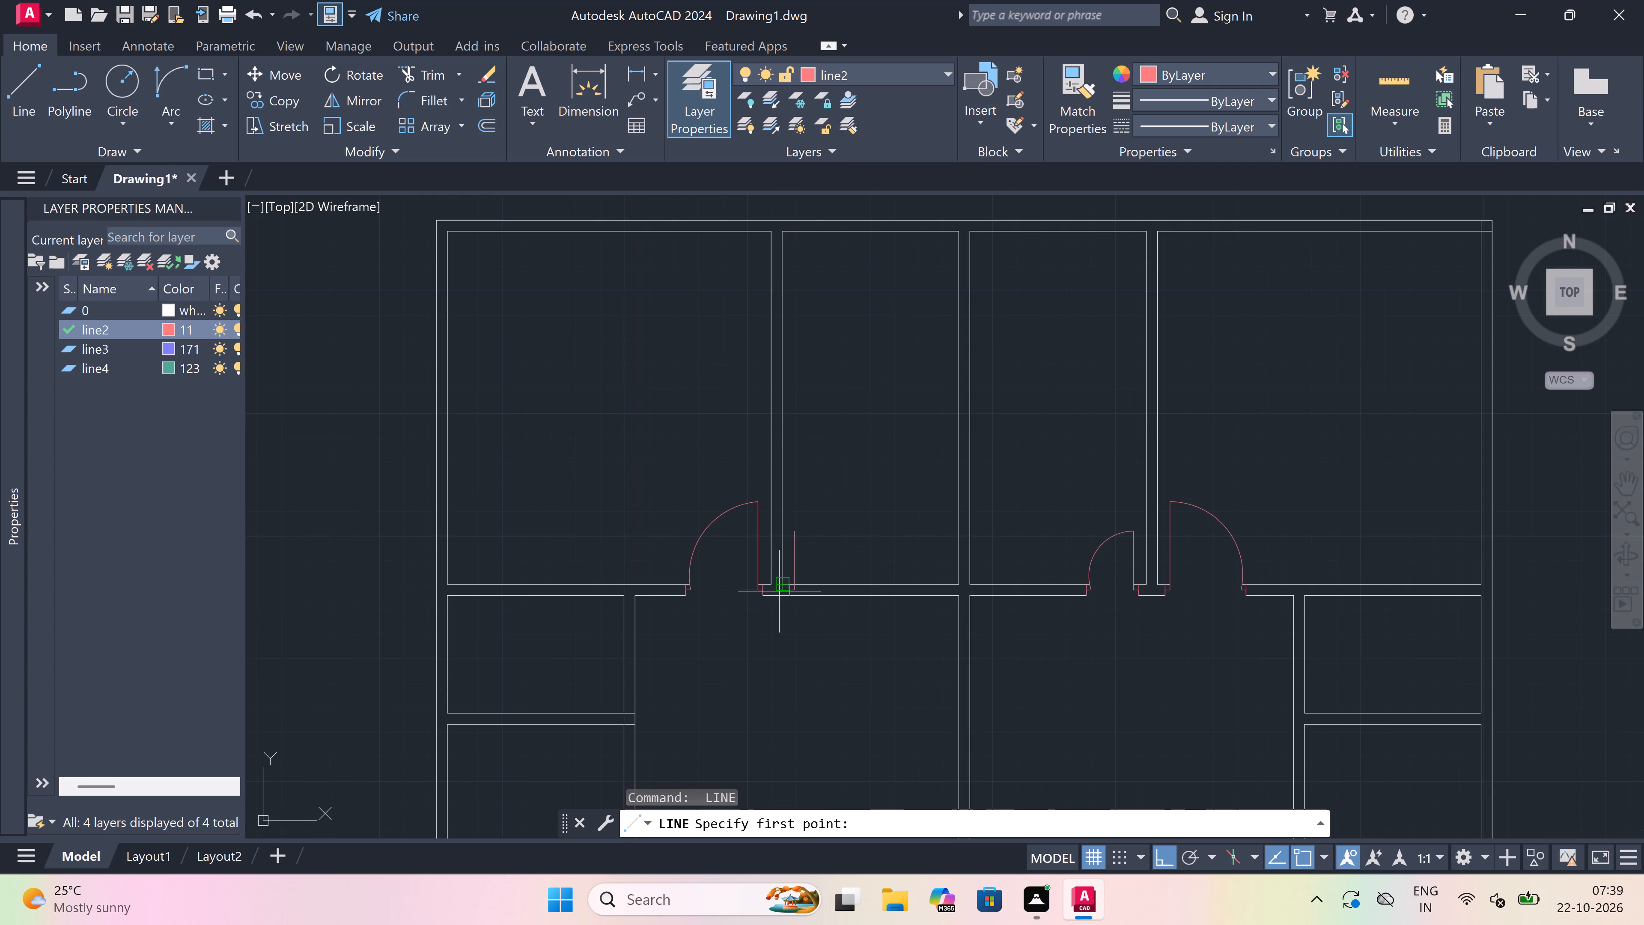
{"action": "scroll", "coordinate": [822, 572], "scroll_direction": "up", "scroll_amount": 3}
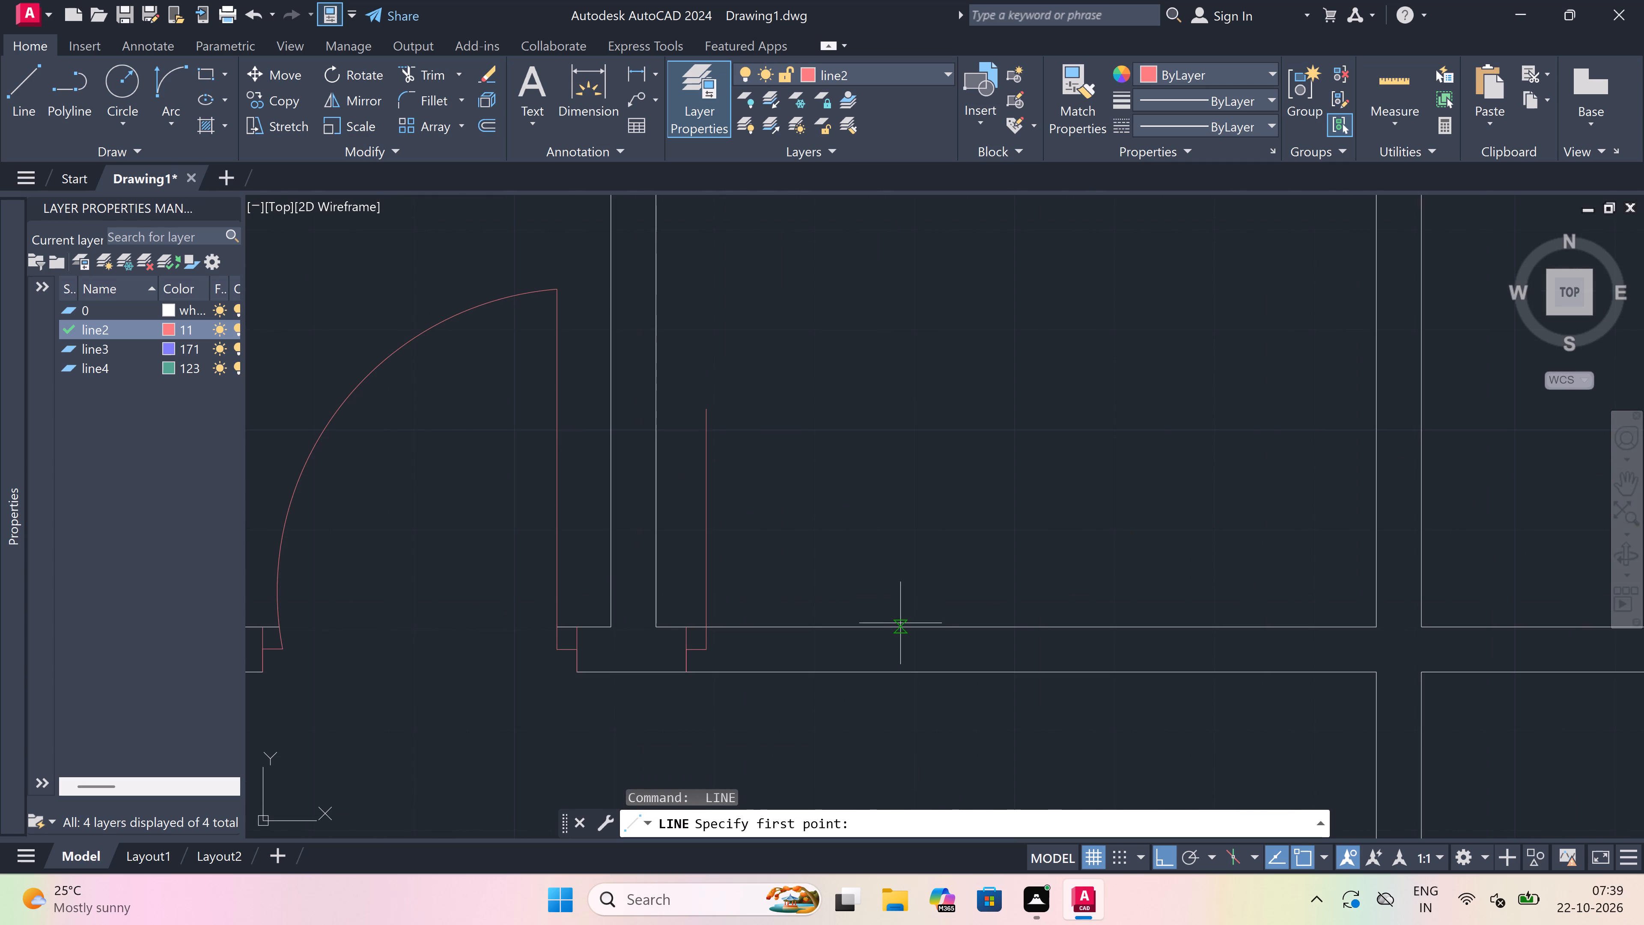
{"action": "left_click", "coordinate": [906, 625]}
{"action": "left_click", "coordinate": [907, 671]}
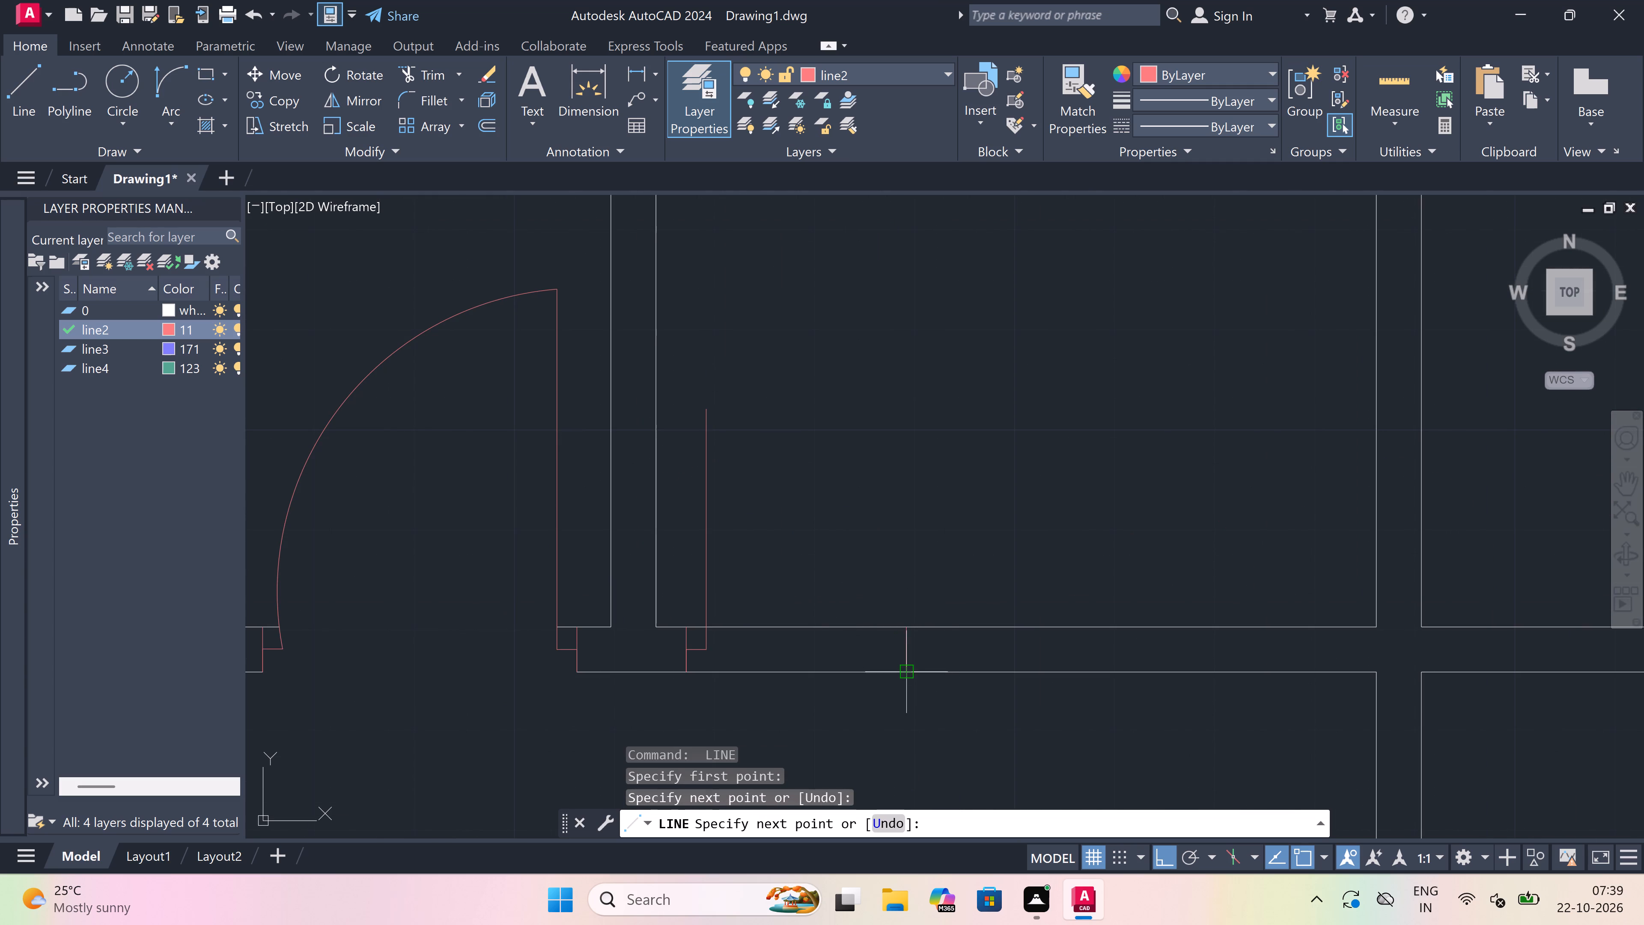
{"action": "left_click", "coordinate": [900, 649]}
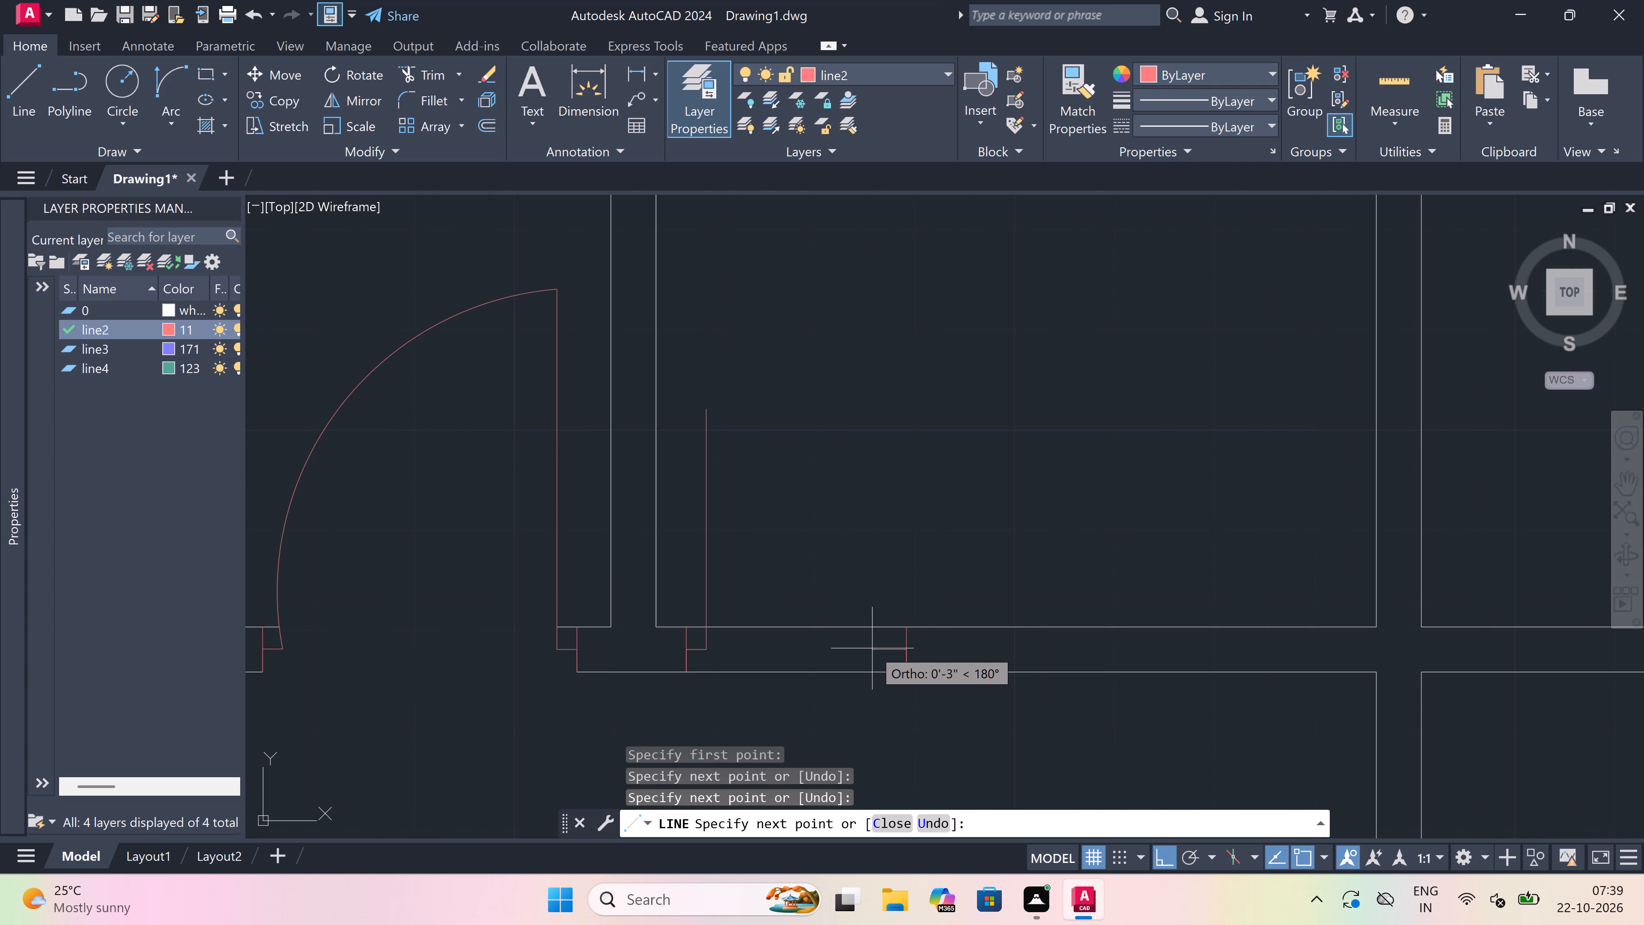
{"action": "type", "text": "2\""}
{"action": "key", "text": "space"}
{"action": "key", "text": "Escape"}
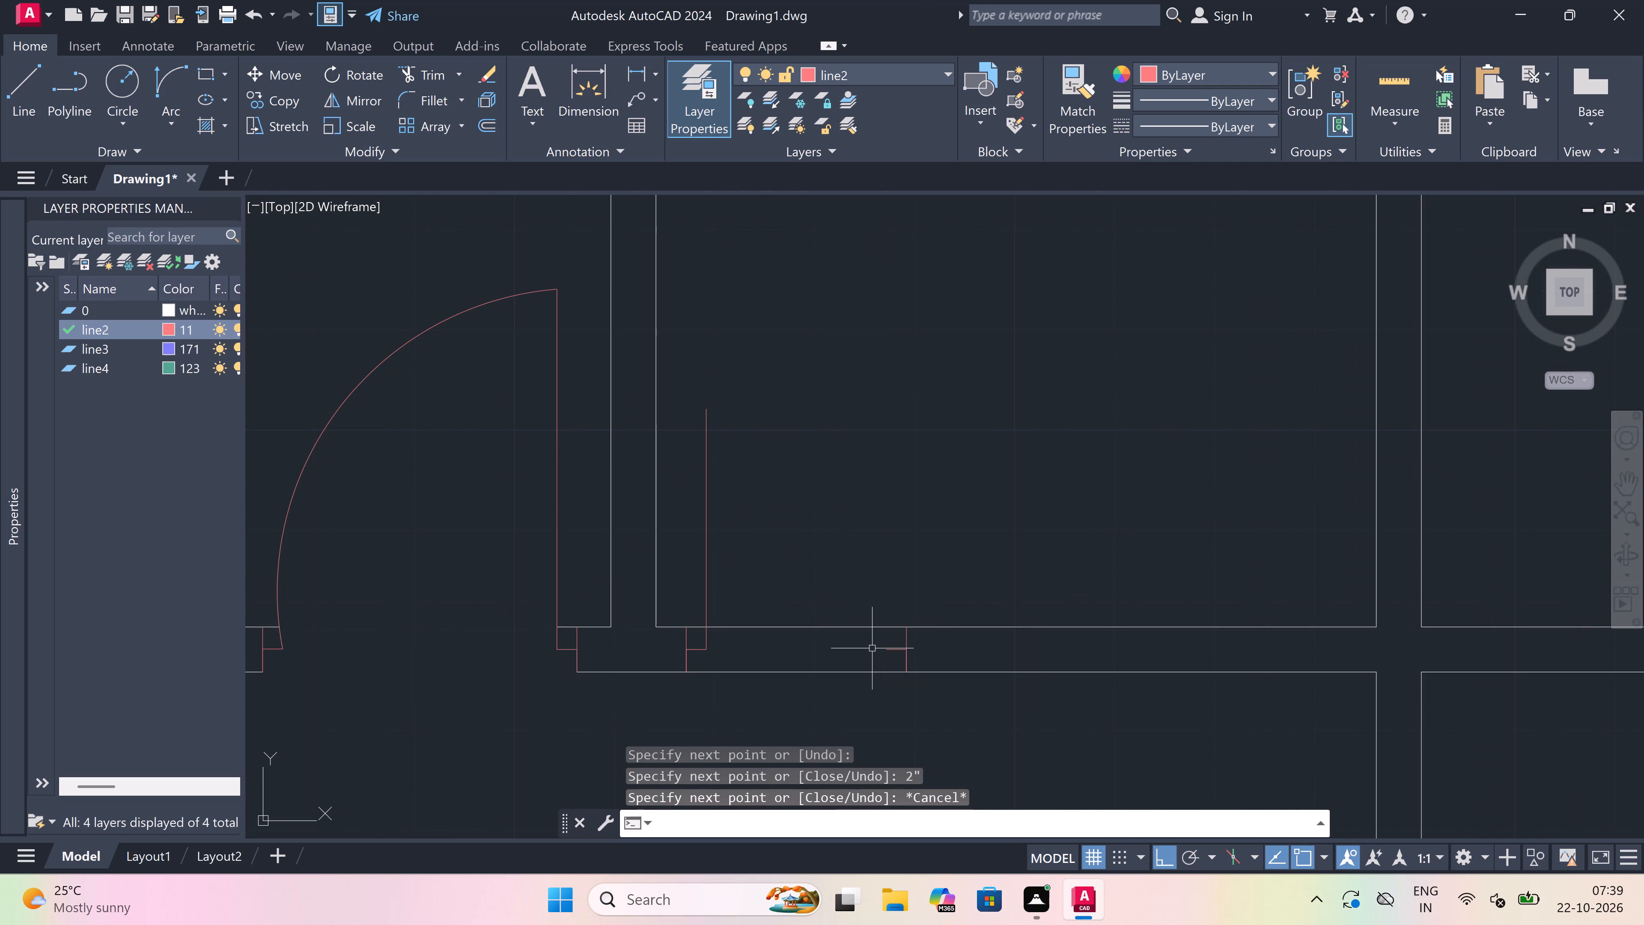
Draw a start-end-direction swing arc from this leaf's upper end to the opposite stub's end, with a horizontal tangent at the start.
{"action": "left_click_drag", "start_coordinate": [180, 76], "coordinate": [186, 79]}
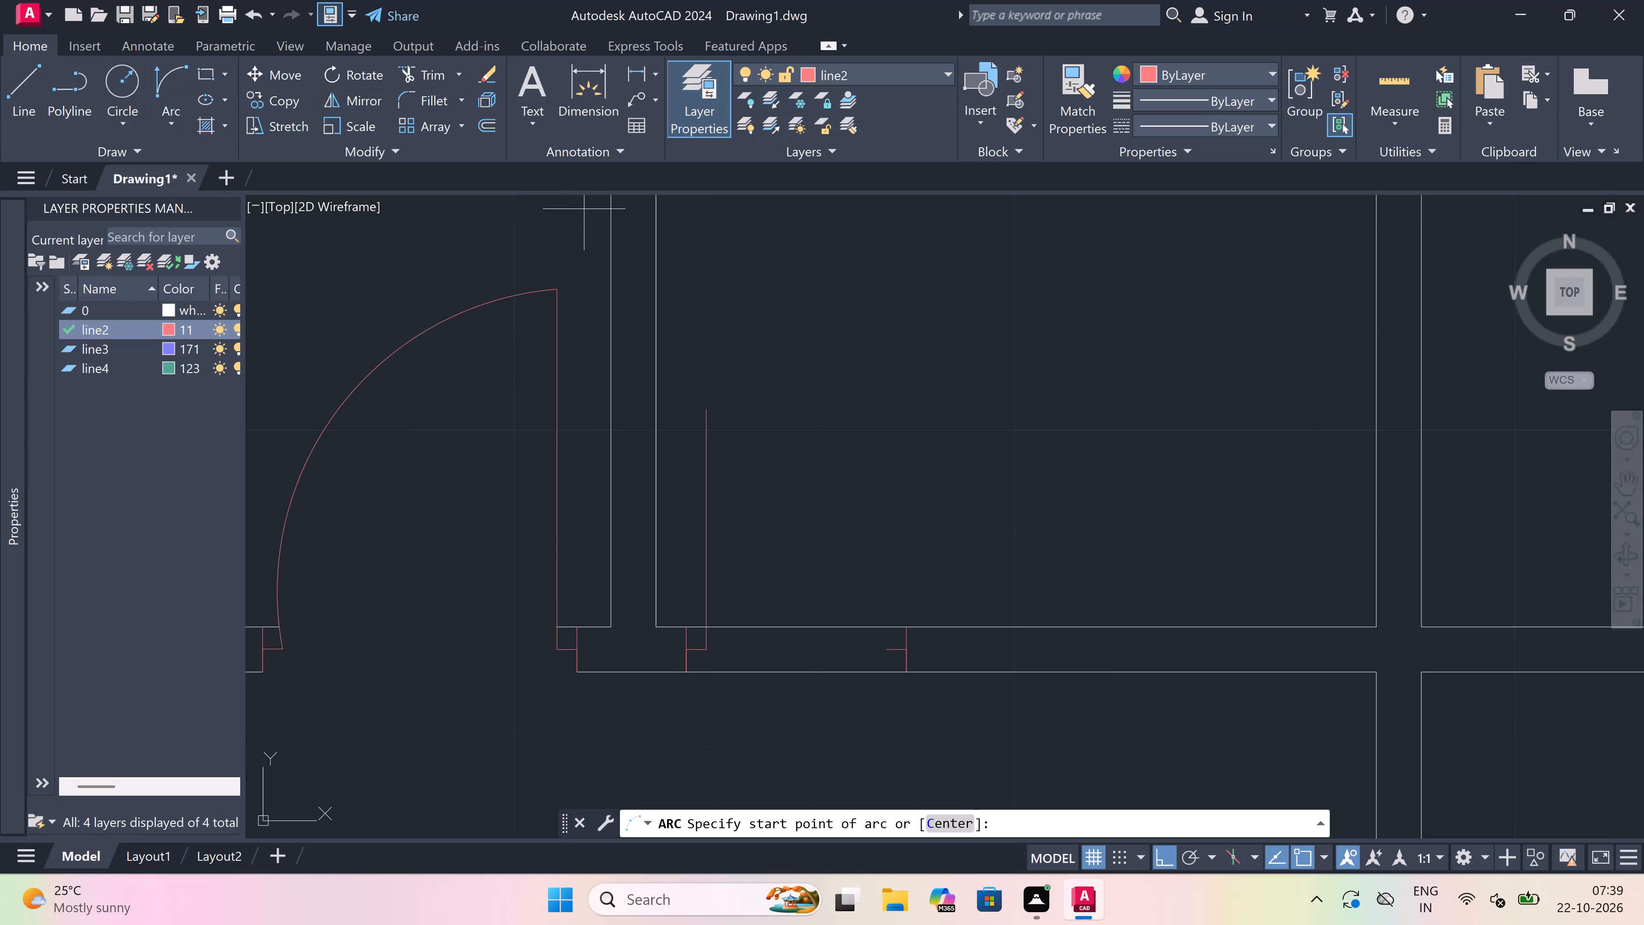
{"action": "left_click", "coordinate": [711, 408]}
{"action": "left_click", "coordinate": [881, 653]}
{"action": "left_click", "coordinate": [883, 542]}
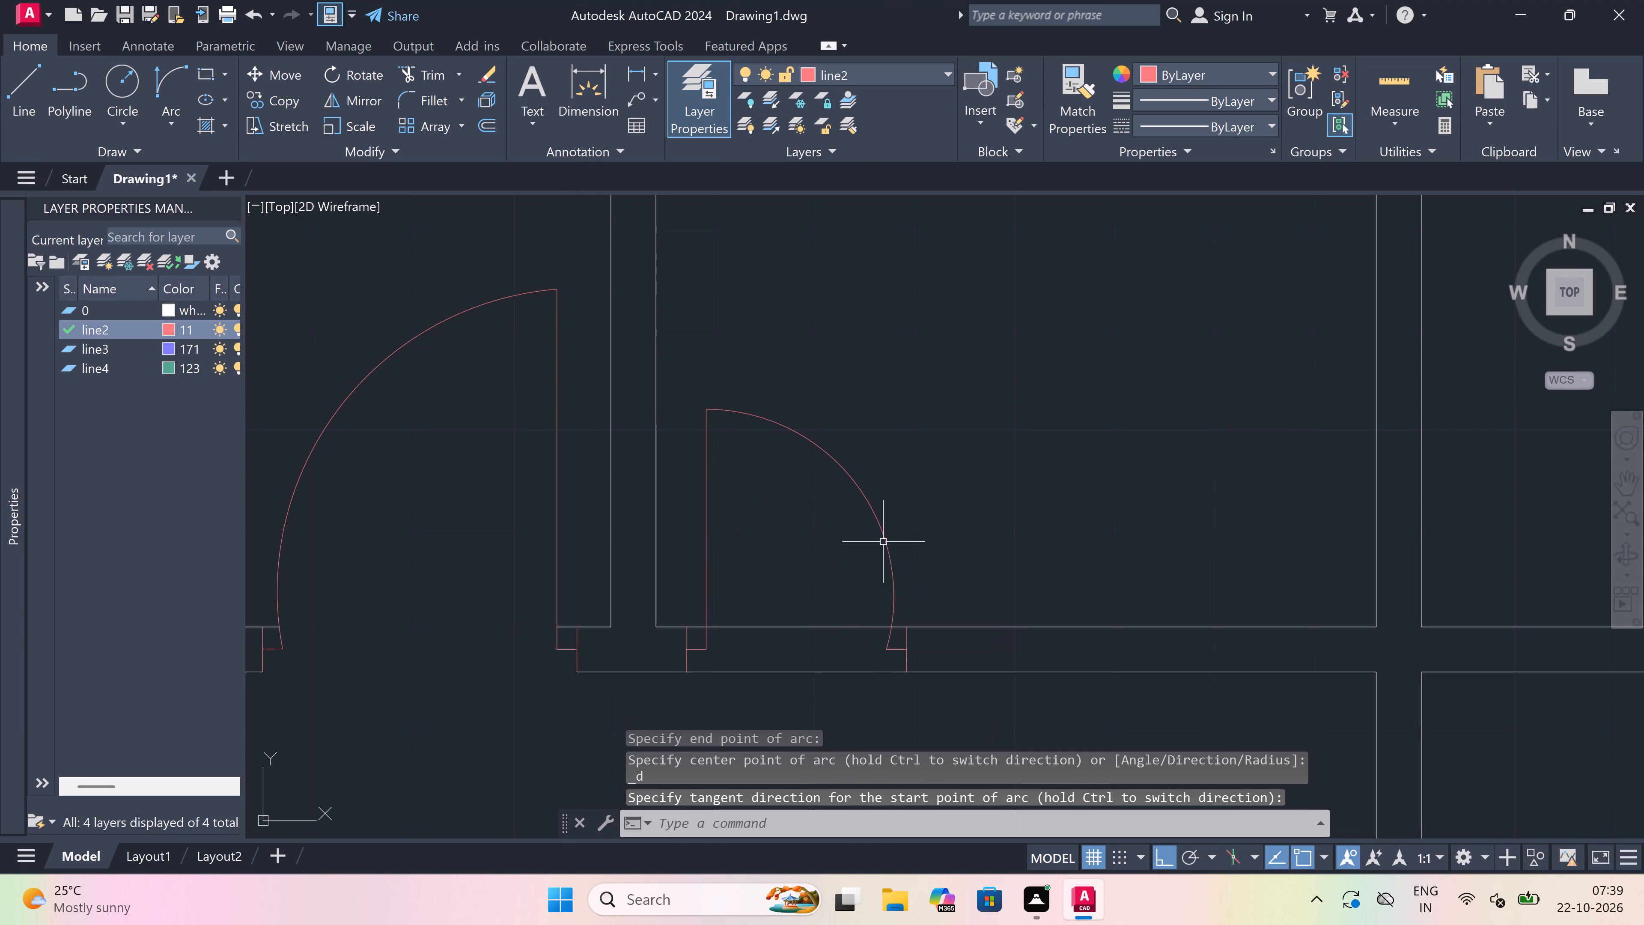
Trim both wall lines within the left narrow room's door opening.
{"action": "type", "text": "tr"}
{"action": "key", "text": "space"}
{"action": "left_click", "coordinate": [803, 578]}
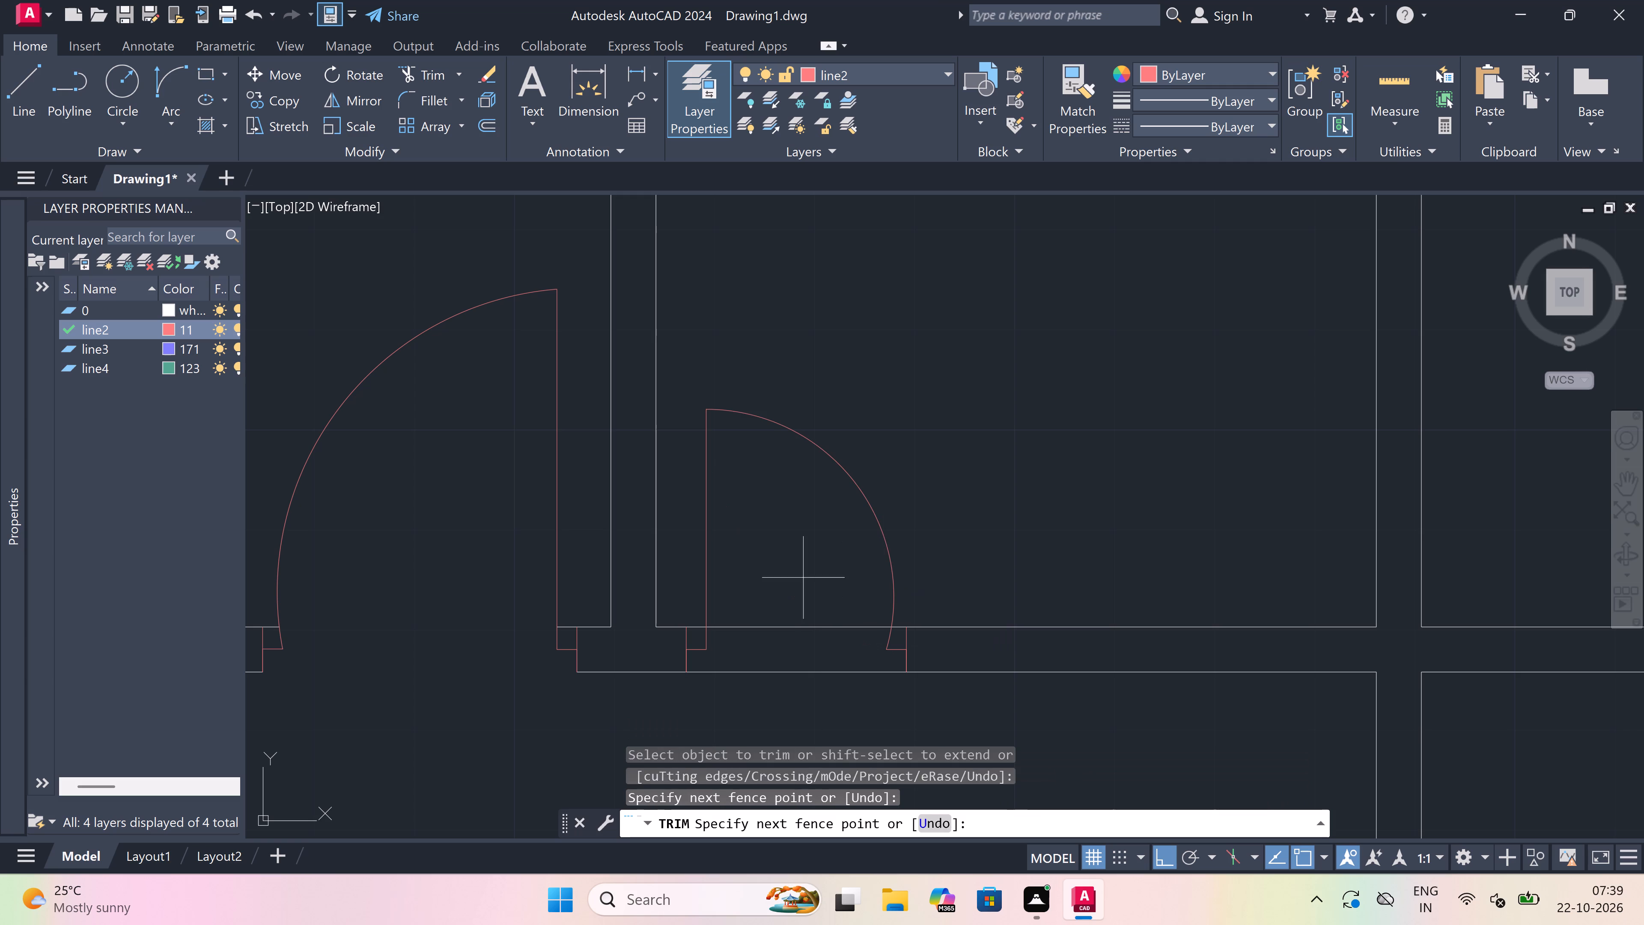
{"action": "left_click", "coordinate": [775, 743]}
{"action": "key", "text": "Escape"}
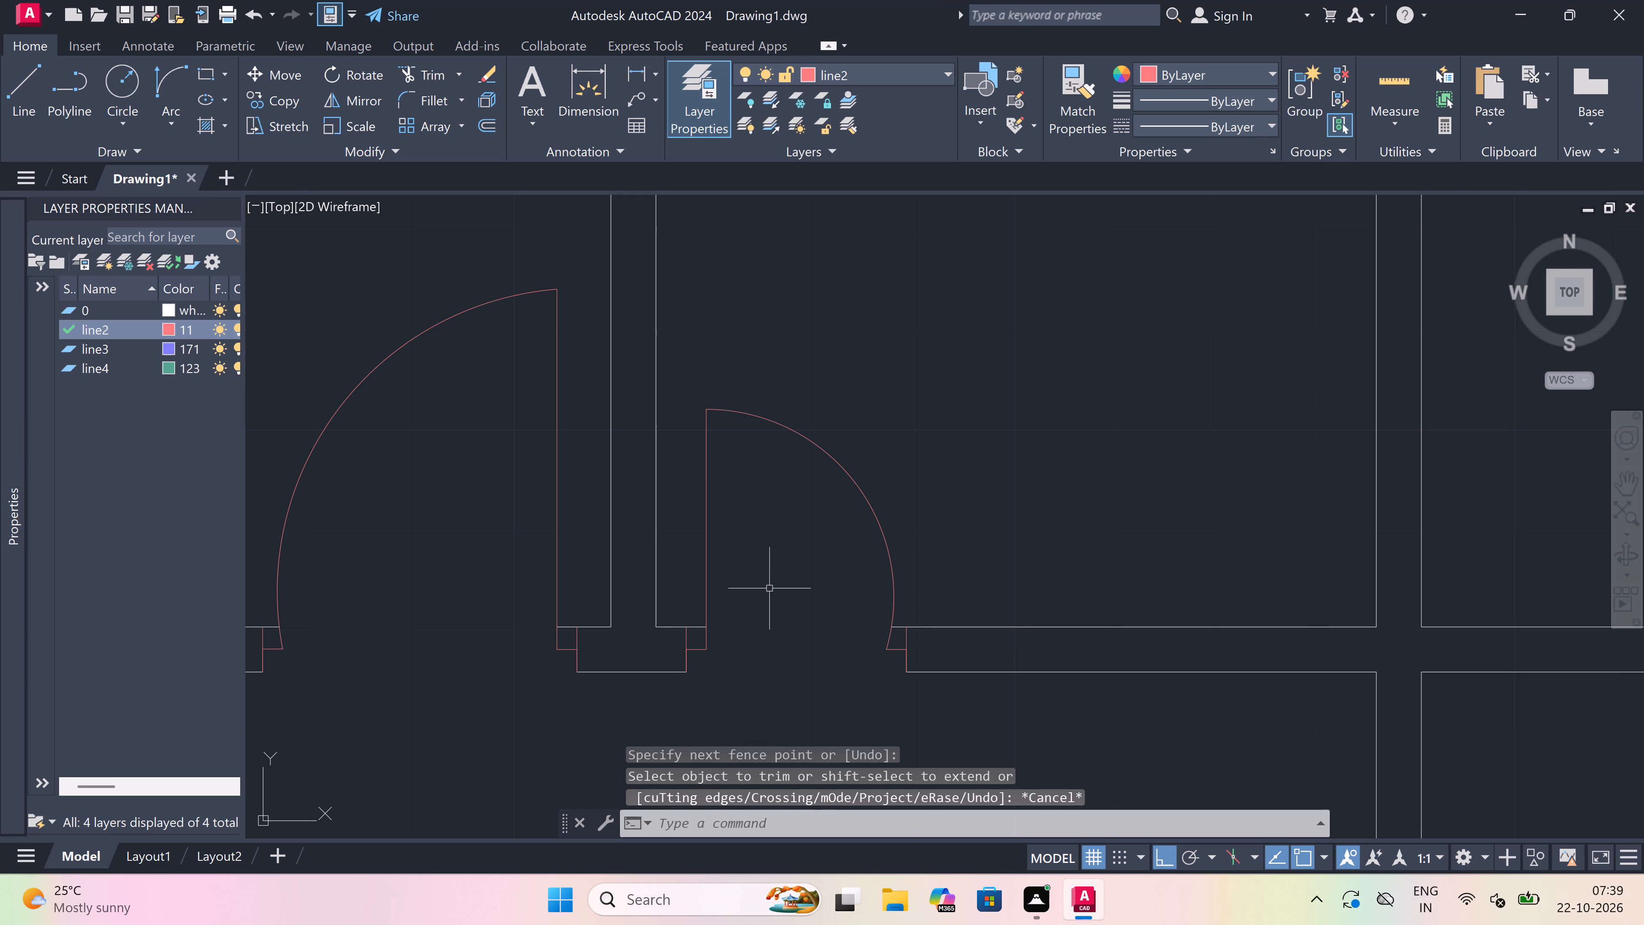
Draw a vertical jamb line across the wall between the upper-left room and the small room below it, near the small room's right wall.
{"action": "scroll", "coordinate": [777, 536], "scroll_direction": "down", "scroll_amount": 6}
{"action": "scroll", "coordinate": [772, 579], "scroll_direction": "up", "scroll_amount": 2}
{"action": "key", "text": "l"}
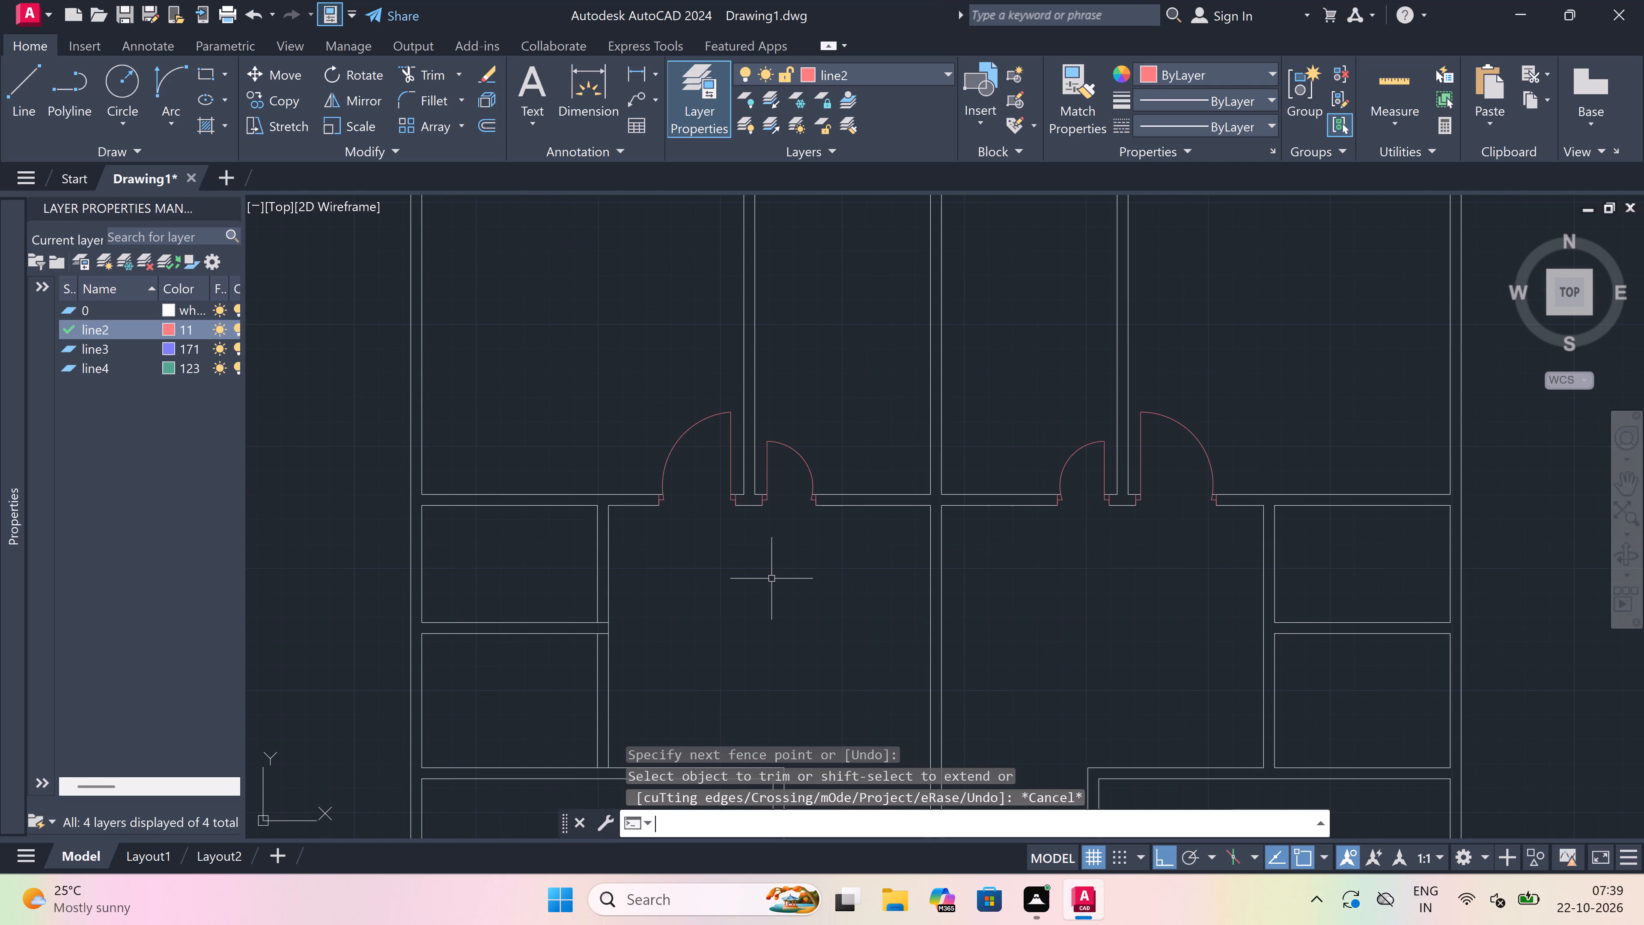
{"action": "key", "text": "space"}
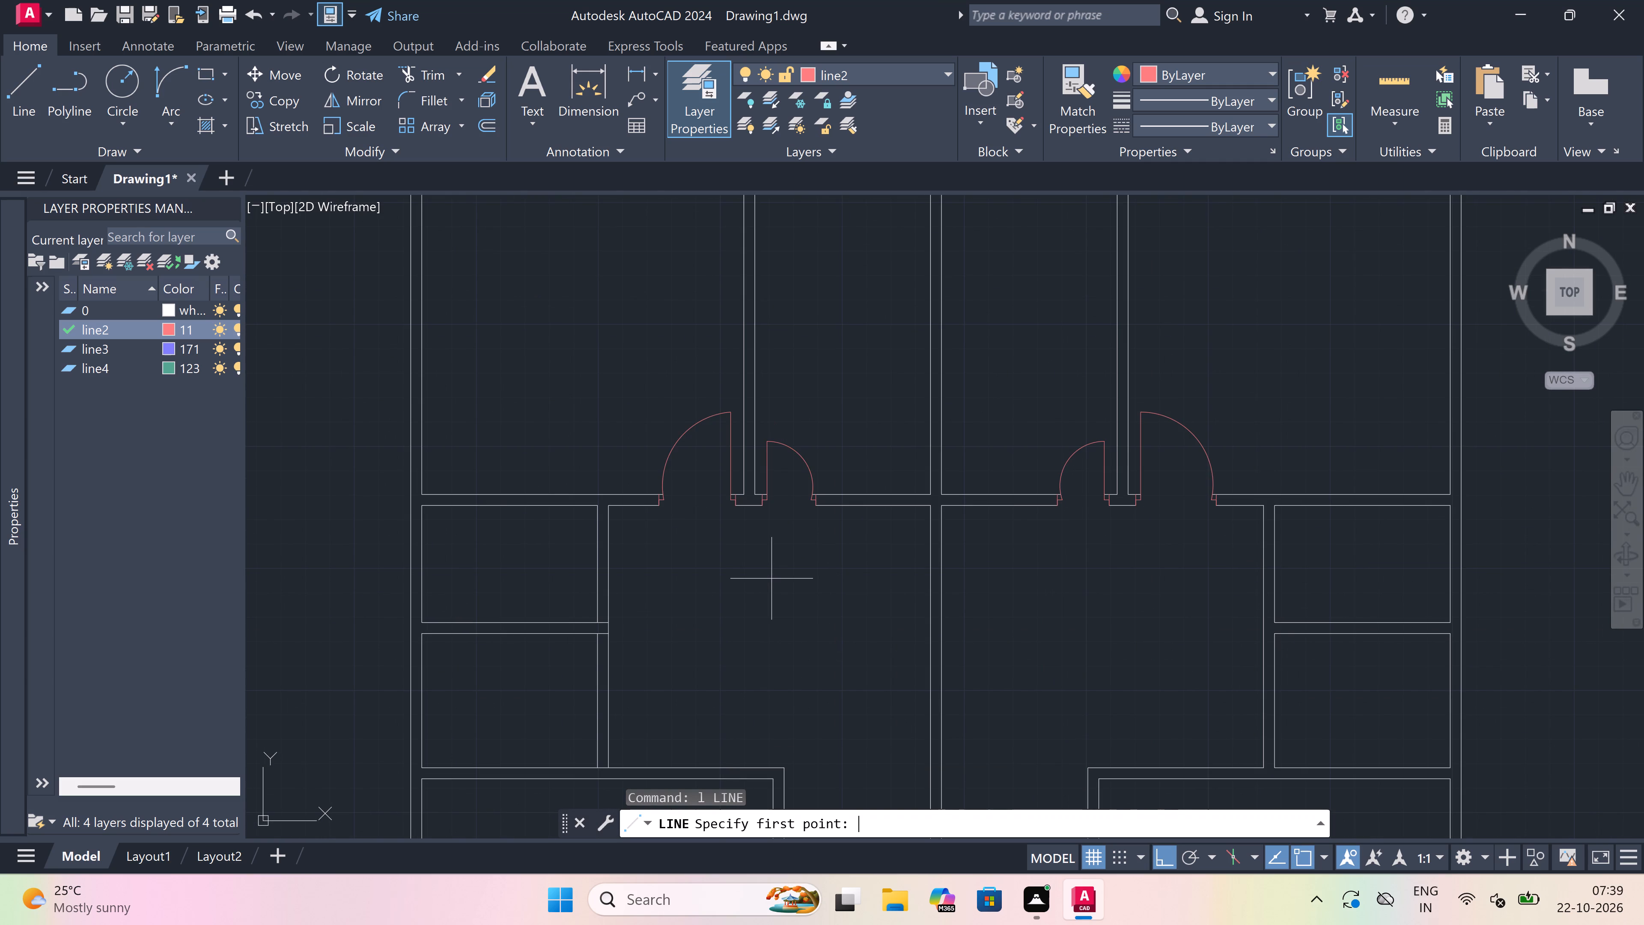
{"action": "scroll", "coordinate": [594, 501], "scroll_direction": "up", "scroll_amount": 3}
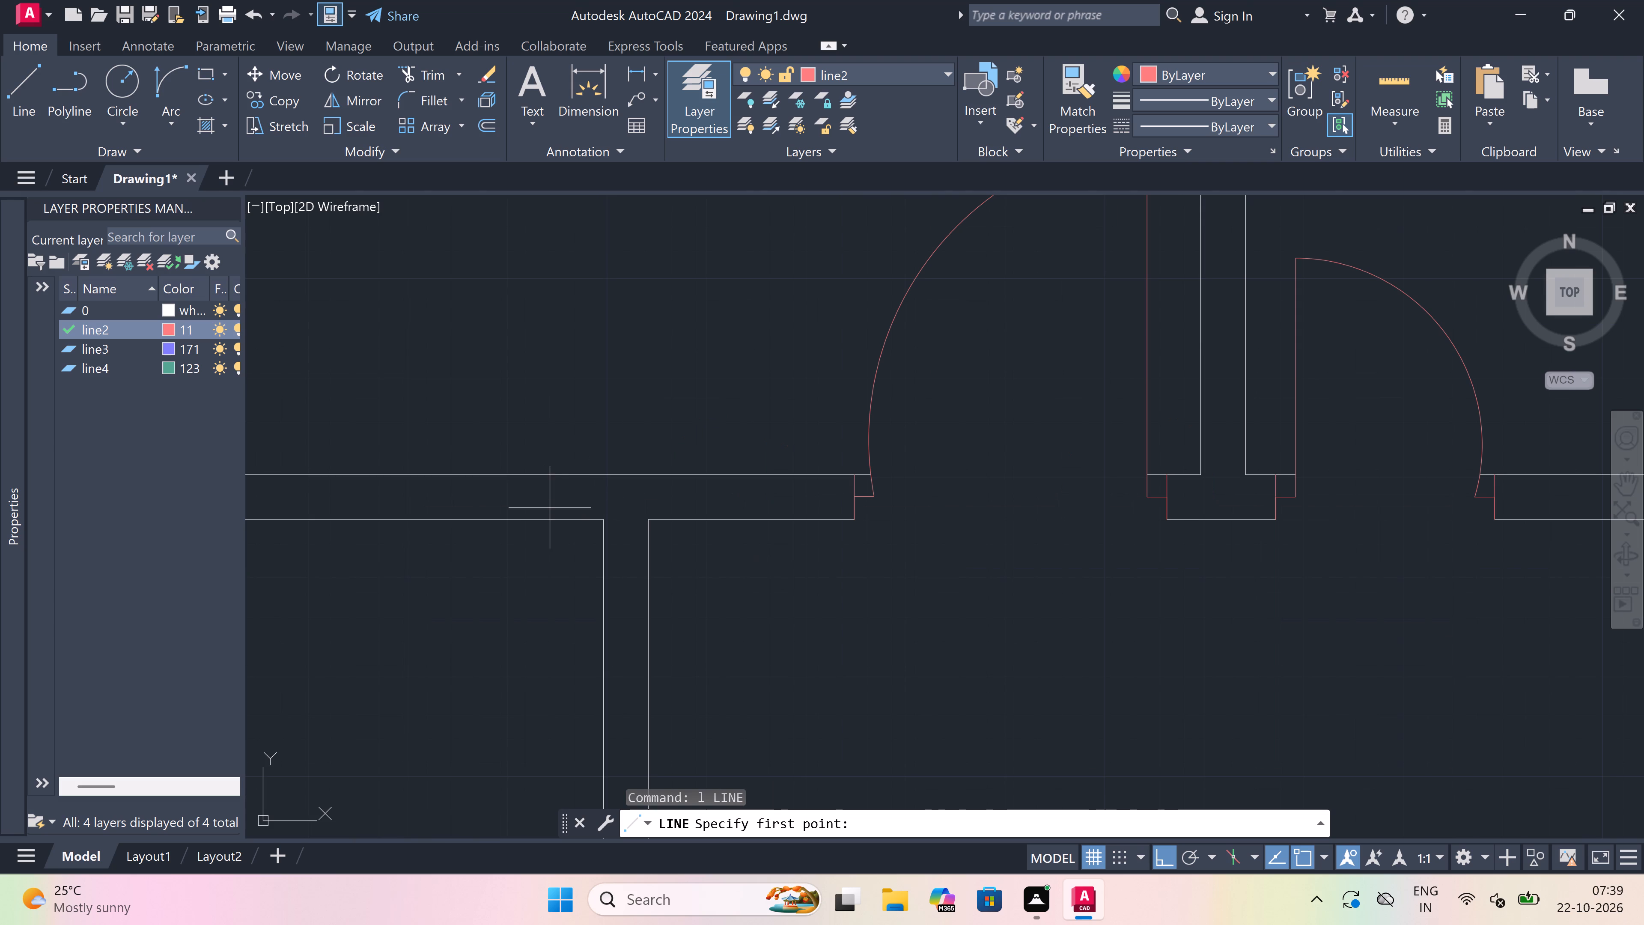
{"action": "left_click", "coordinate": [558, 519]}
{"action": "left_click", "coordinate": [556, 468]}
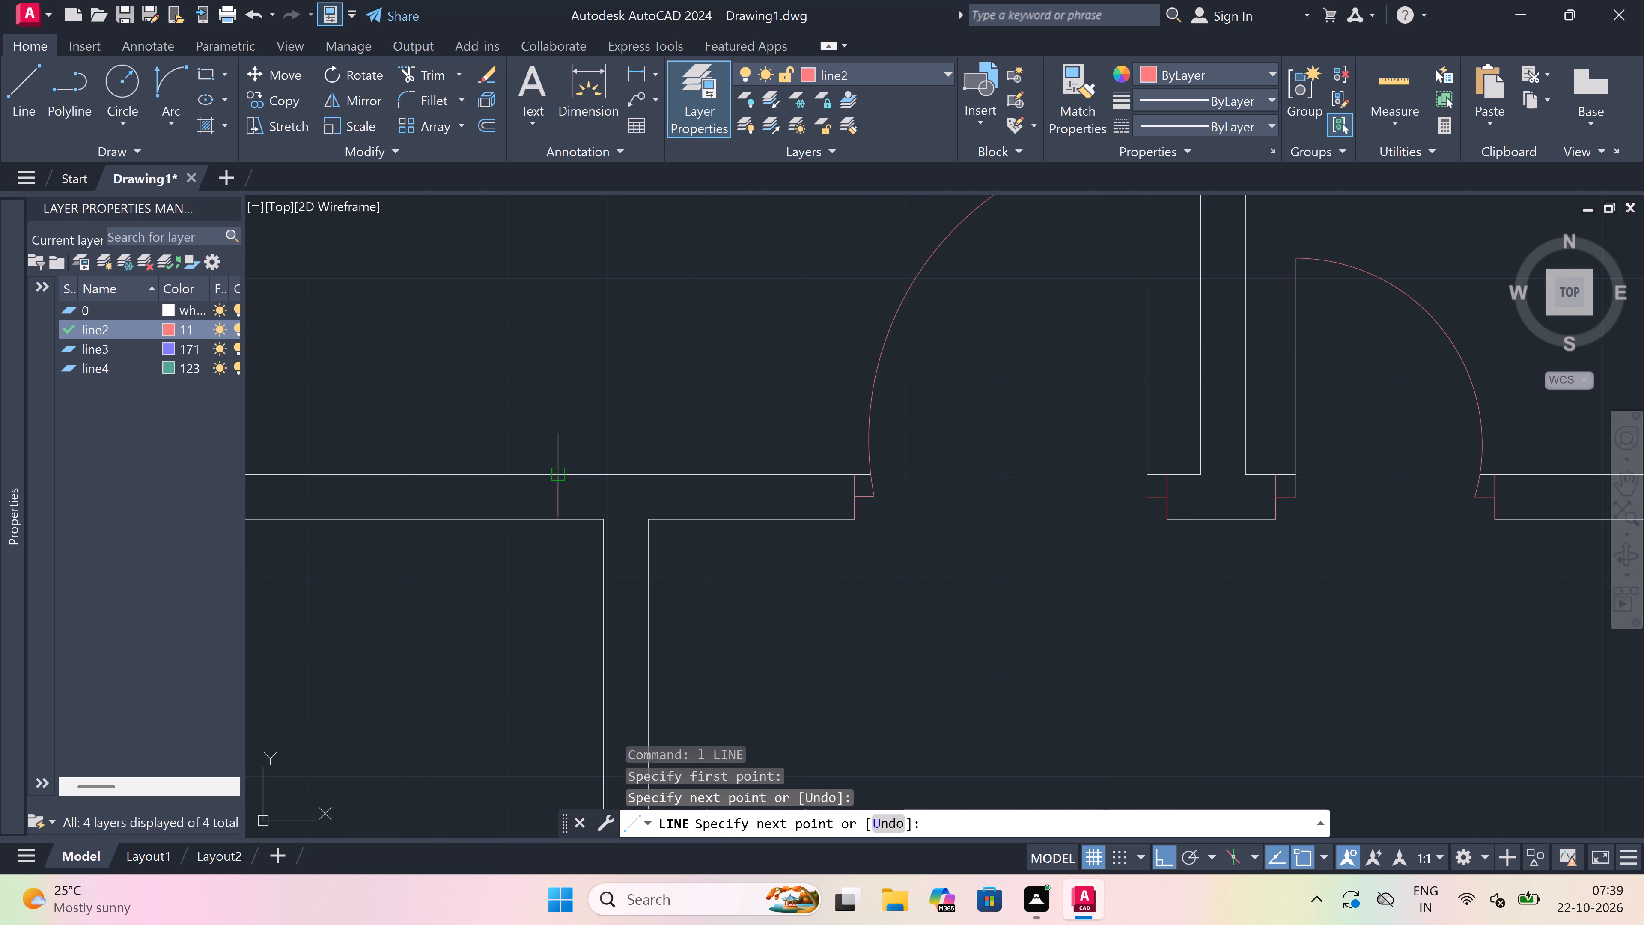
Continue from this jamb's midpoint with a 2" stub to the left and a 2' vertical door leaf down into the small room.
{"action": "scroll", "coordinate": [557, 492], "scroll_direction": "up", "scroll_amount": 3}
{"action": "double_click", "coordinate": [556, 510]}
{"action": "scroll", "coordinate": [556, 512], "scroll_direction": "down", "scroll_amount": 5}
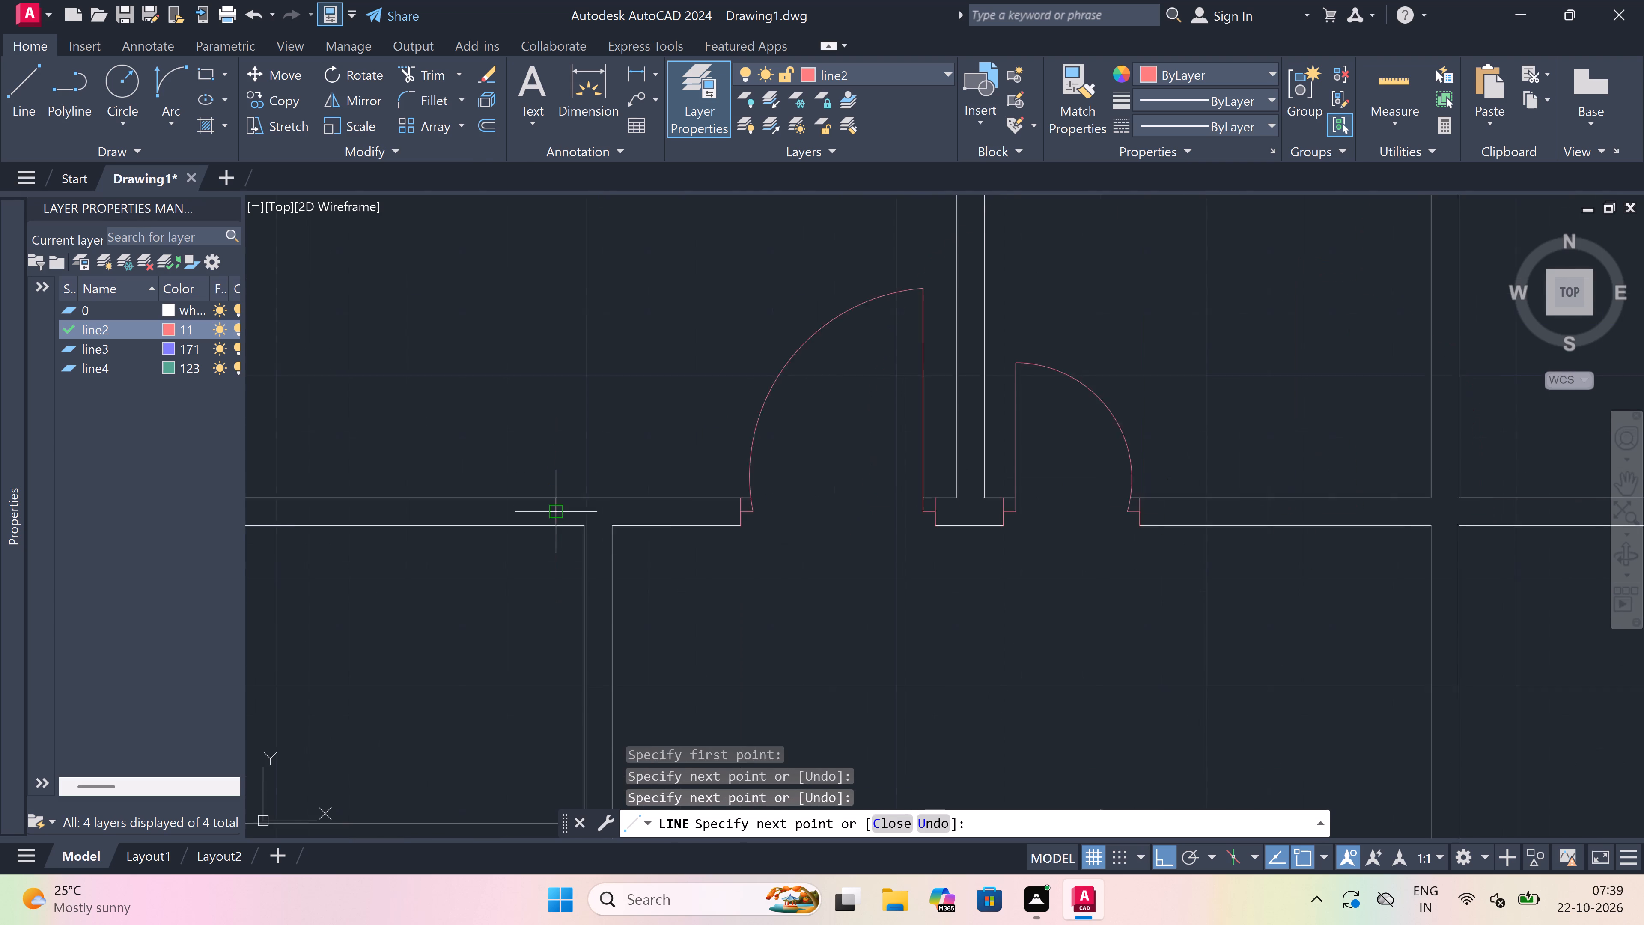
{"action": "scroll", "coordinate": [465, 518], "scroll_direction": "up", "scroll_amount": 3}
{"action": "key", "text": "2"}
{"action": "key", "text": "shift+quotedbl"}
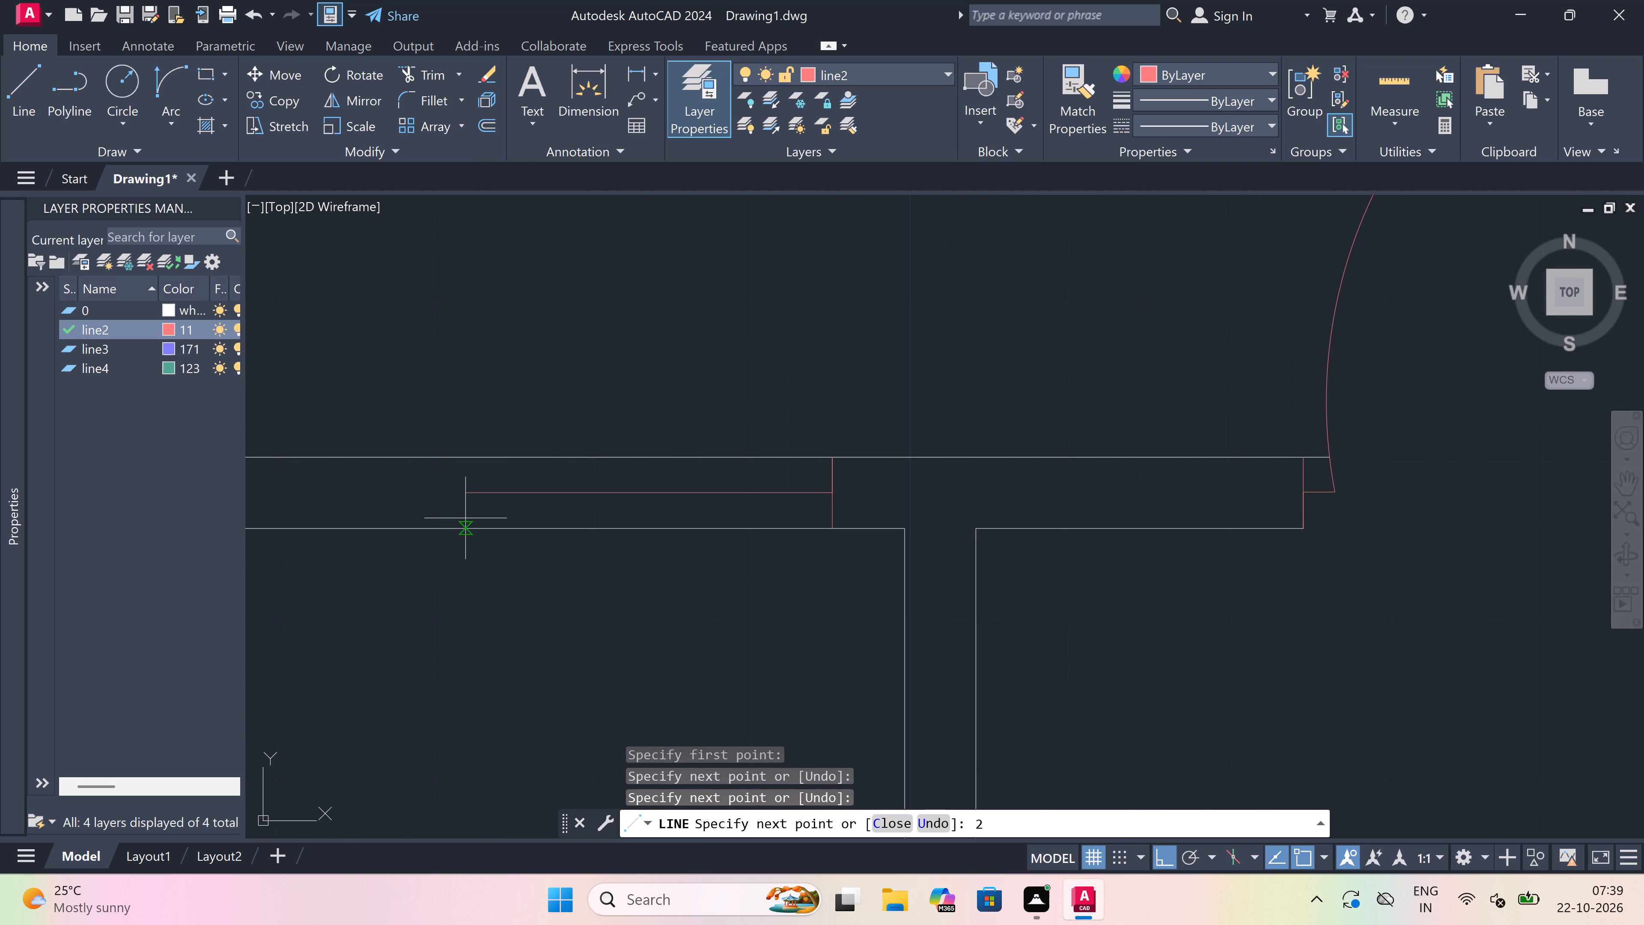
{"action": "key", "text": "space"}
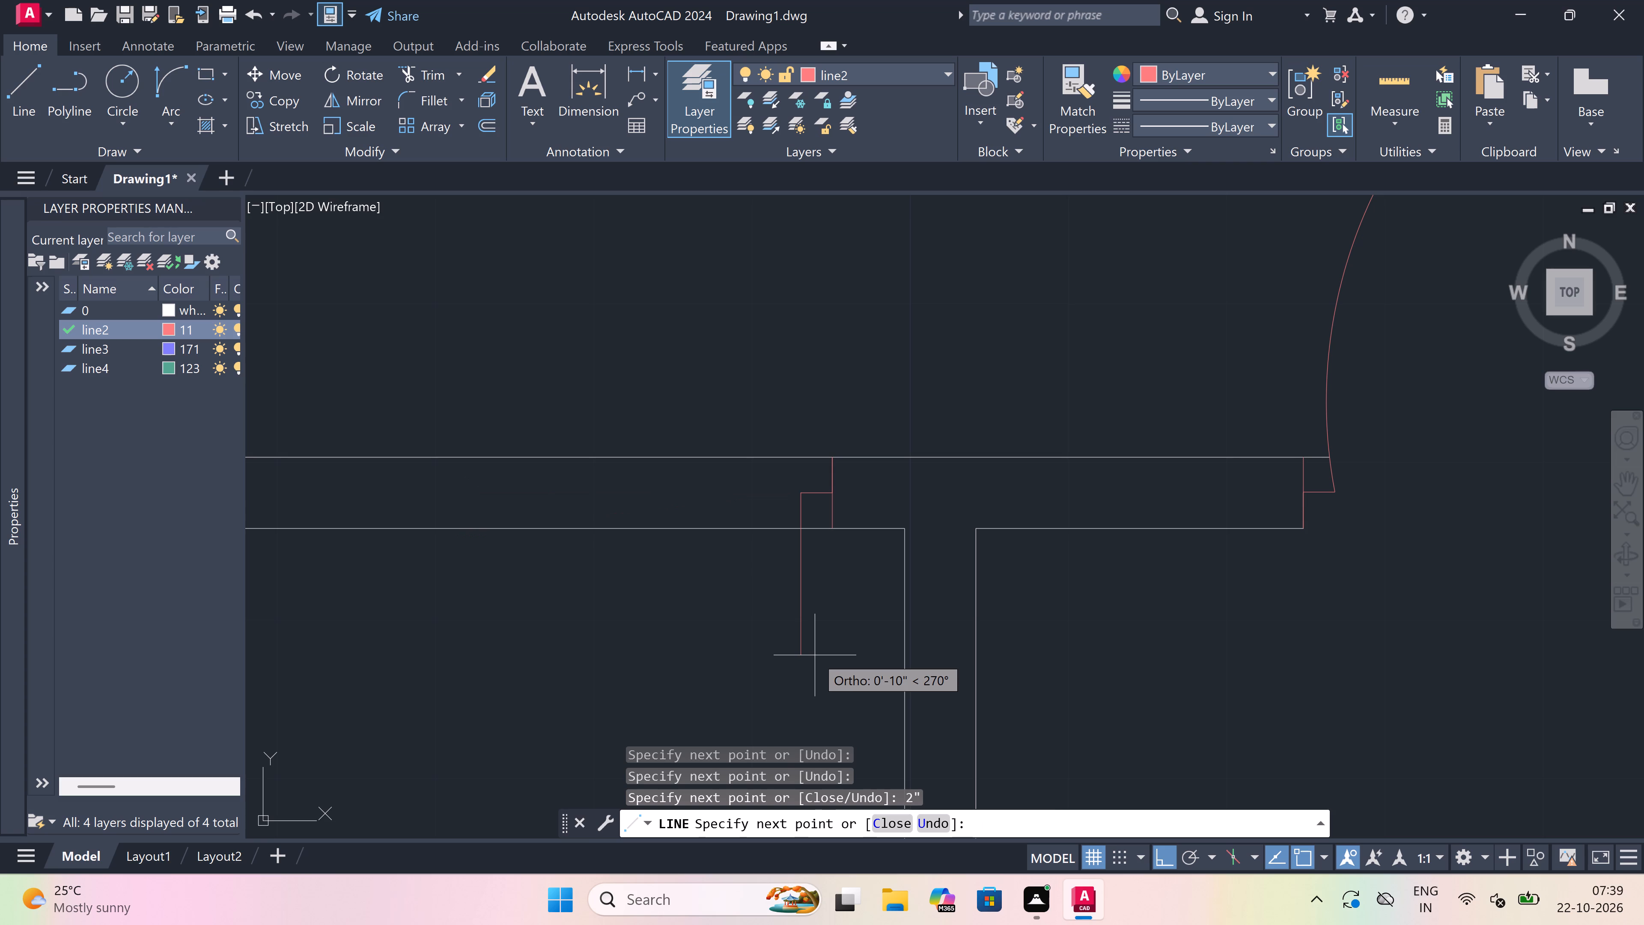
{"action": "type", "text": "2'"}
{"action": "key", "text": "space"}
{"action": "key", "text": "Escape"}
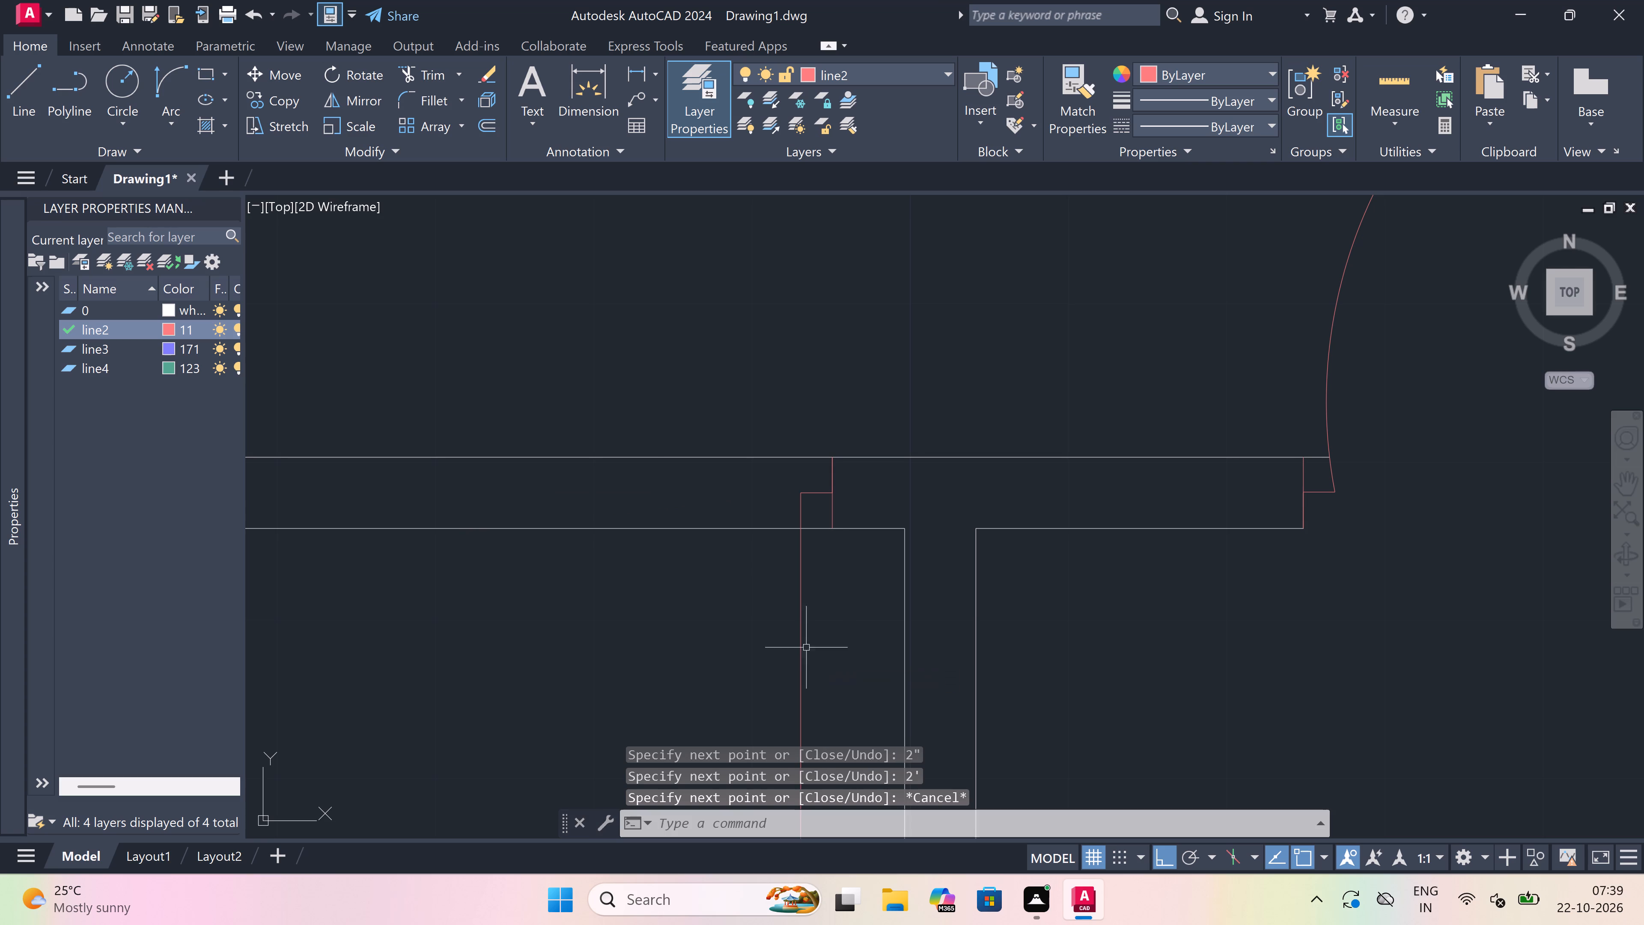
Draw the opposite vertical jamb across the wall, left of the door leaf, with a 2" stub pointing right toward the leaf.
{"action": "key", "text": "space"}
{"action": "scroll", "coordinate": [500, 452], "scroll_direction": "down", "scroll_amount": 2}
{"action": "scroll", "coordinate": [500, 453], "scroll_direction": "up", "scroll_amount": 1}
{"action": "left_click", "coordinate": [500, 453]}
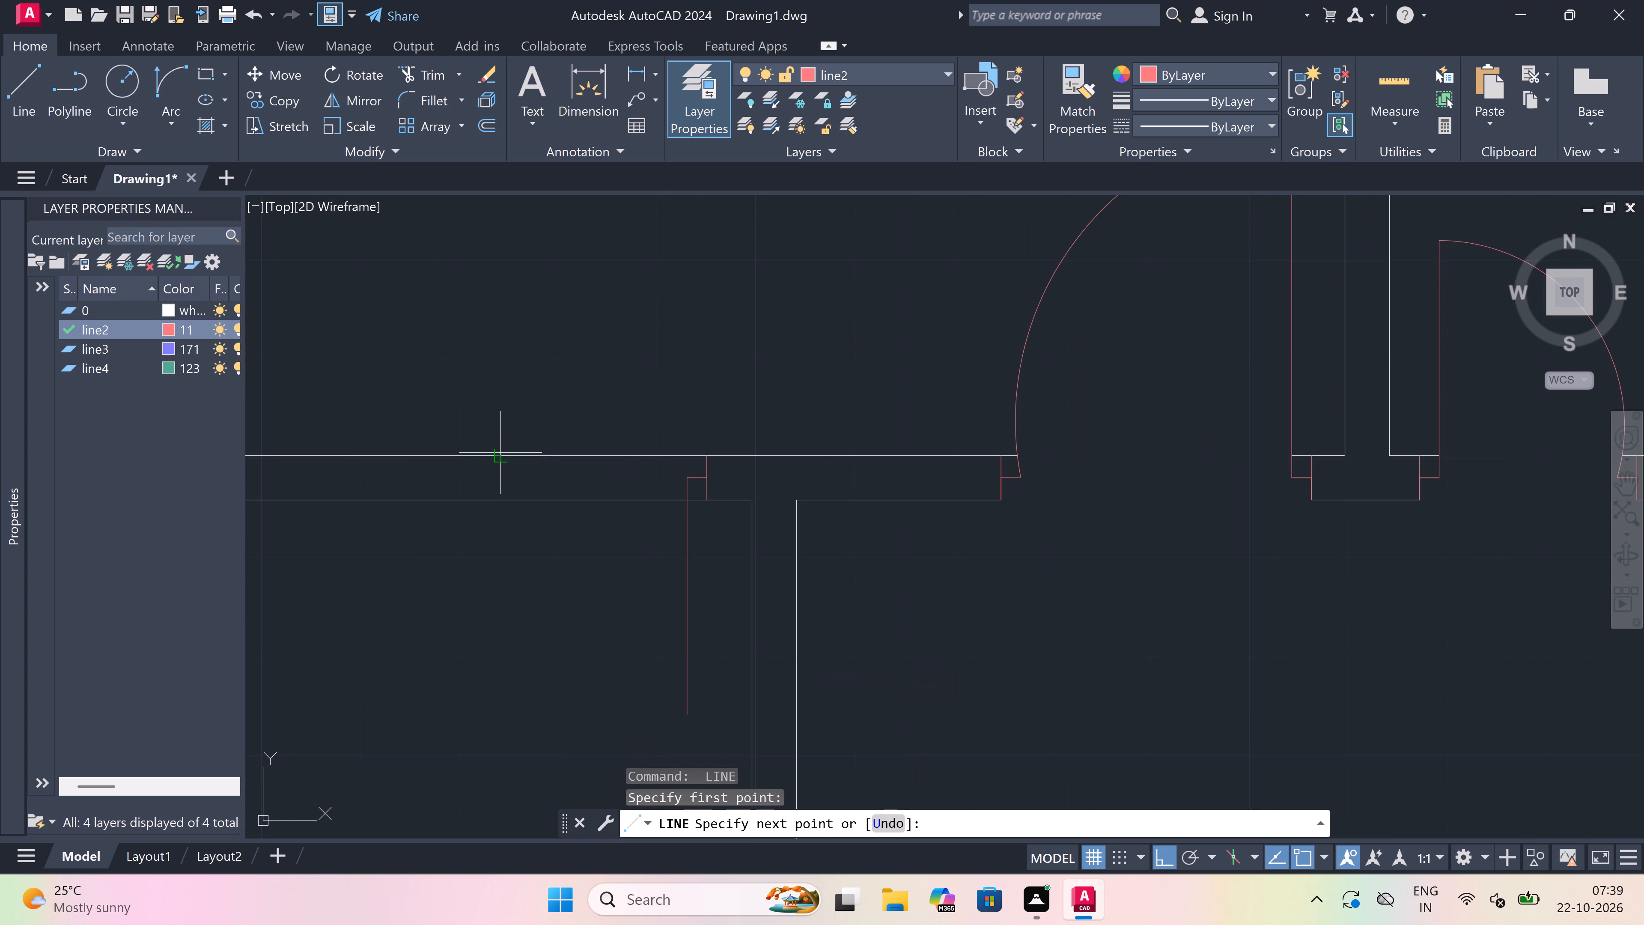
{"action": "left_click", "coordinate": [500, 496]}
{"action": "left_click", "coordinate": [491, 476]}
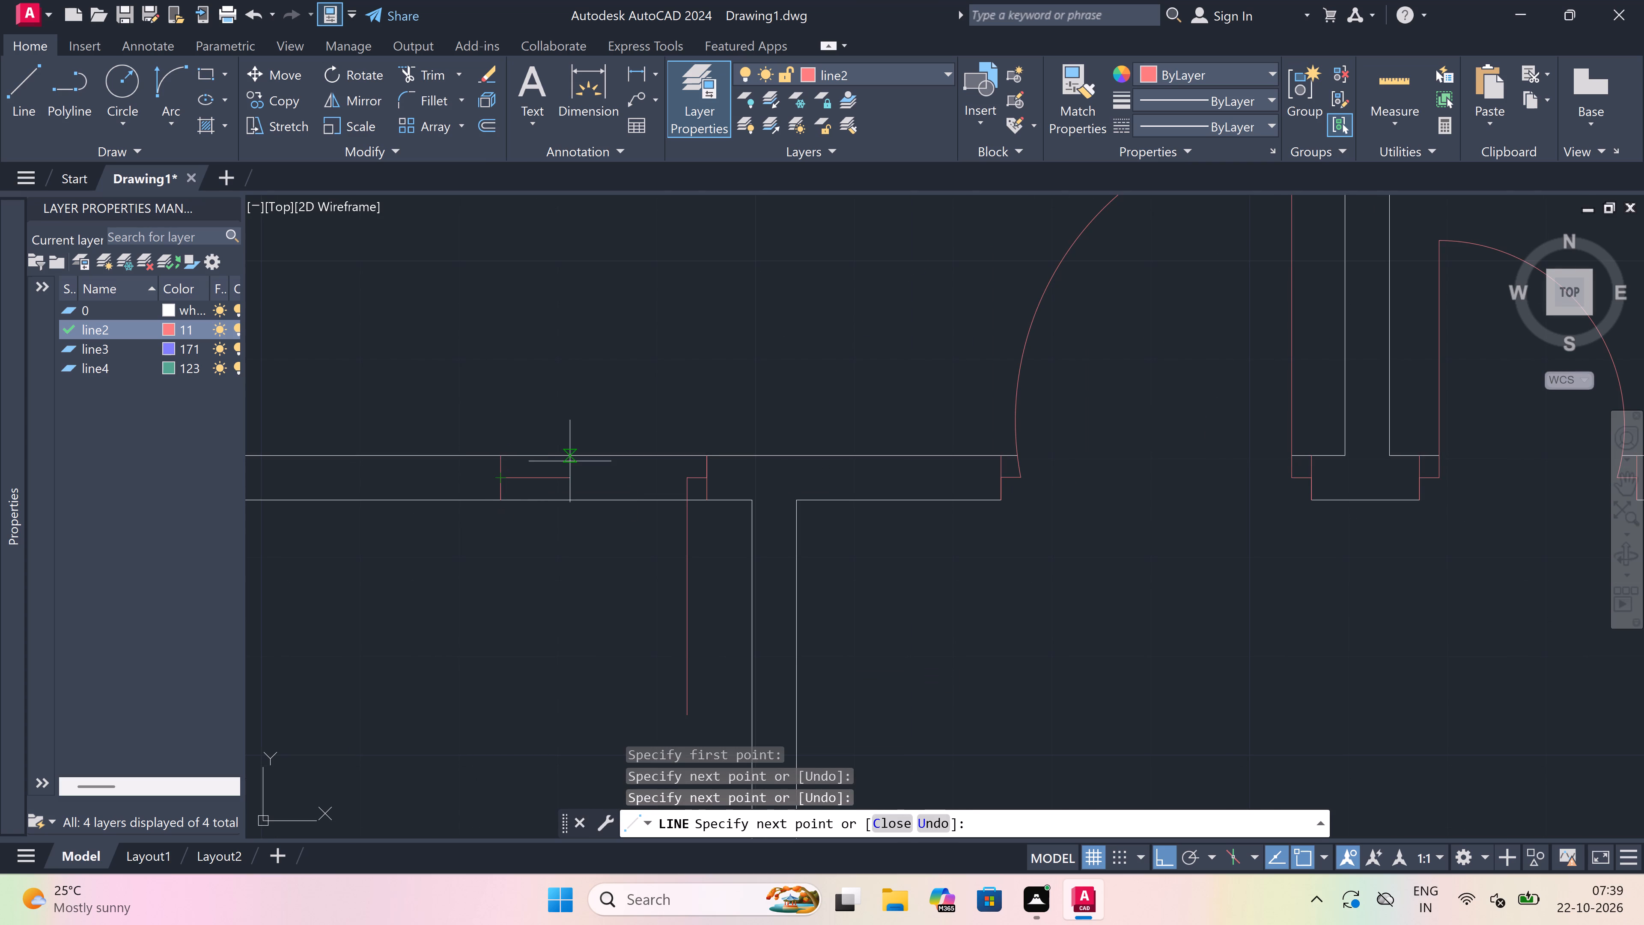
{"action": "type", "text": "2\""}
{"action": "key", "text": "space"}
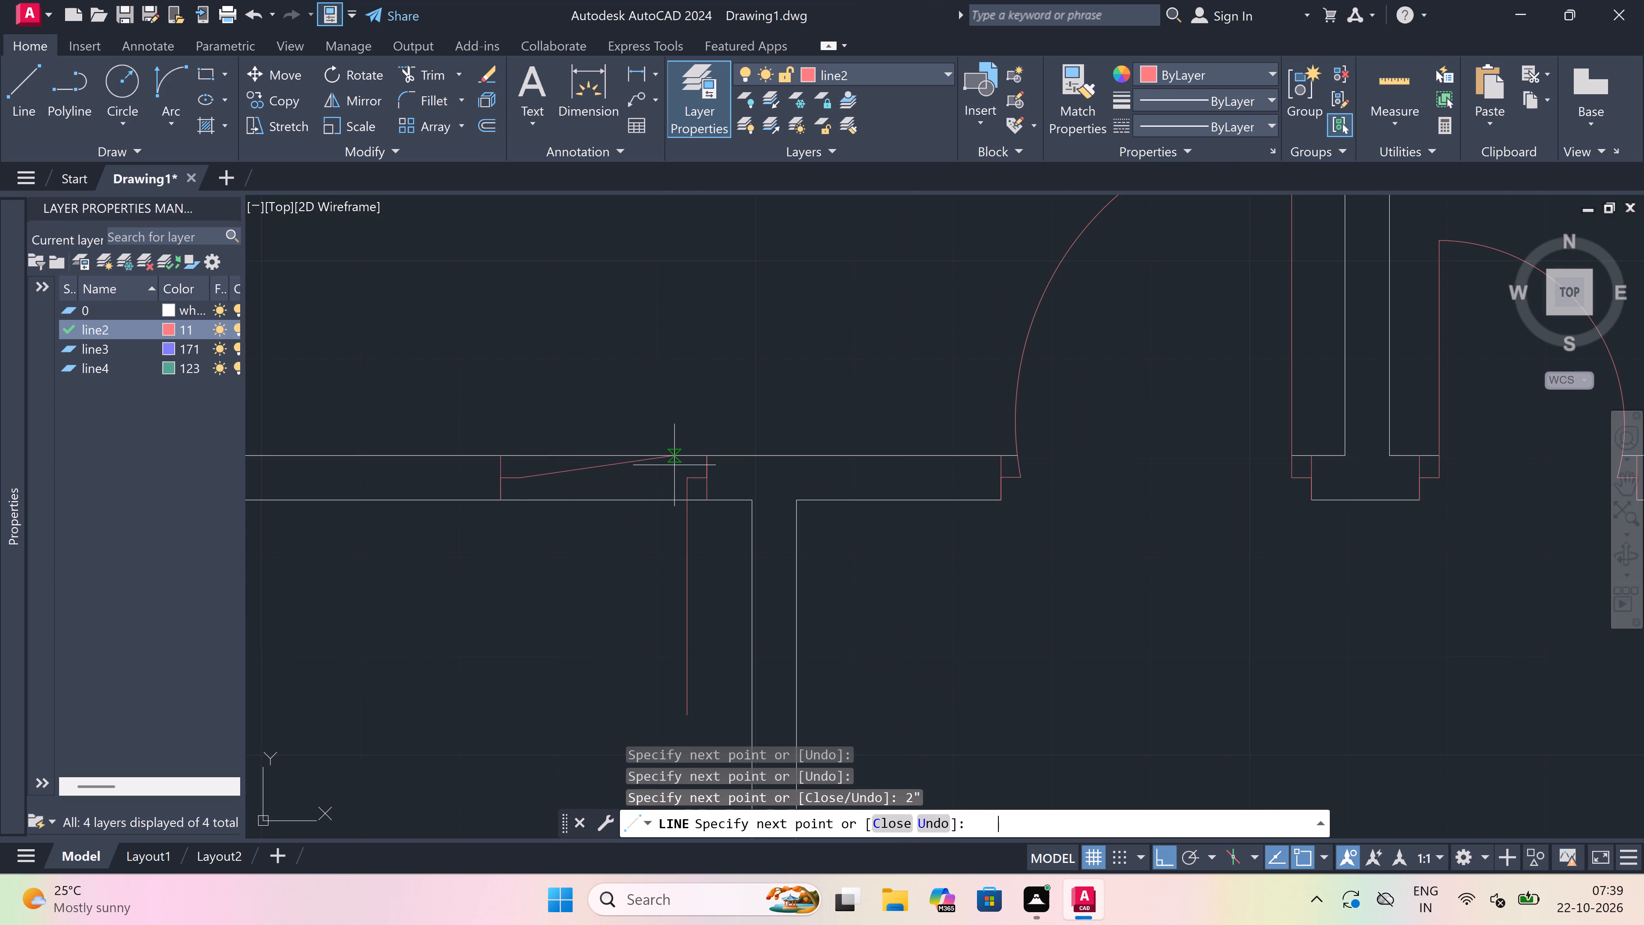
{"action": "key", "text": "Escape"}
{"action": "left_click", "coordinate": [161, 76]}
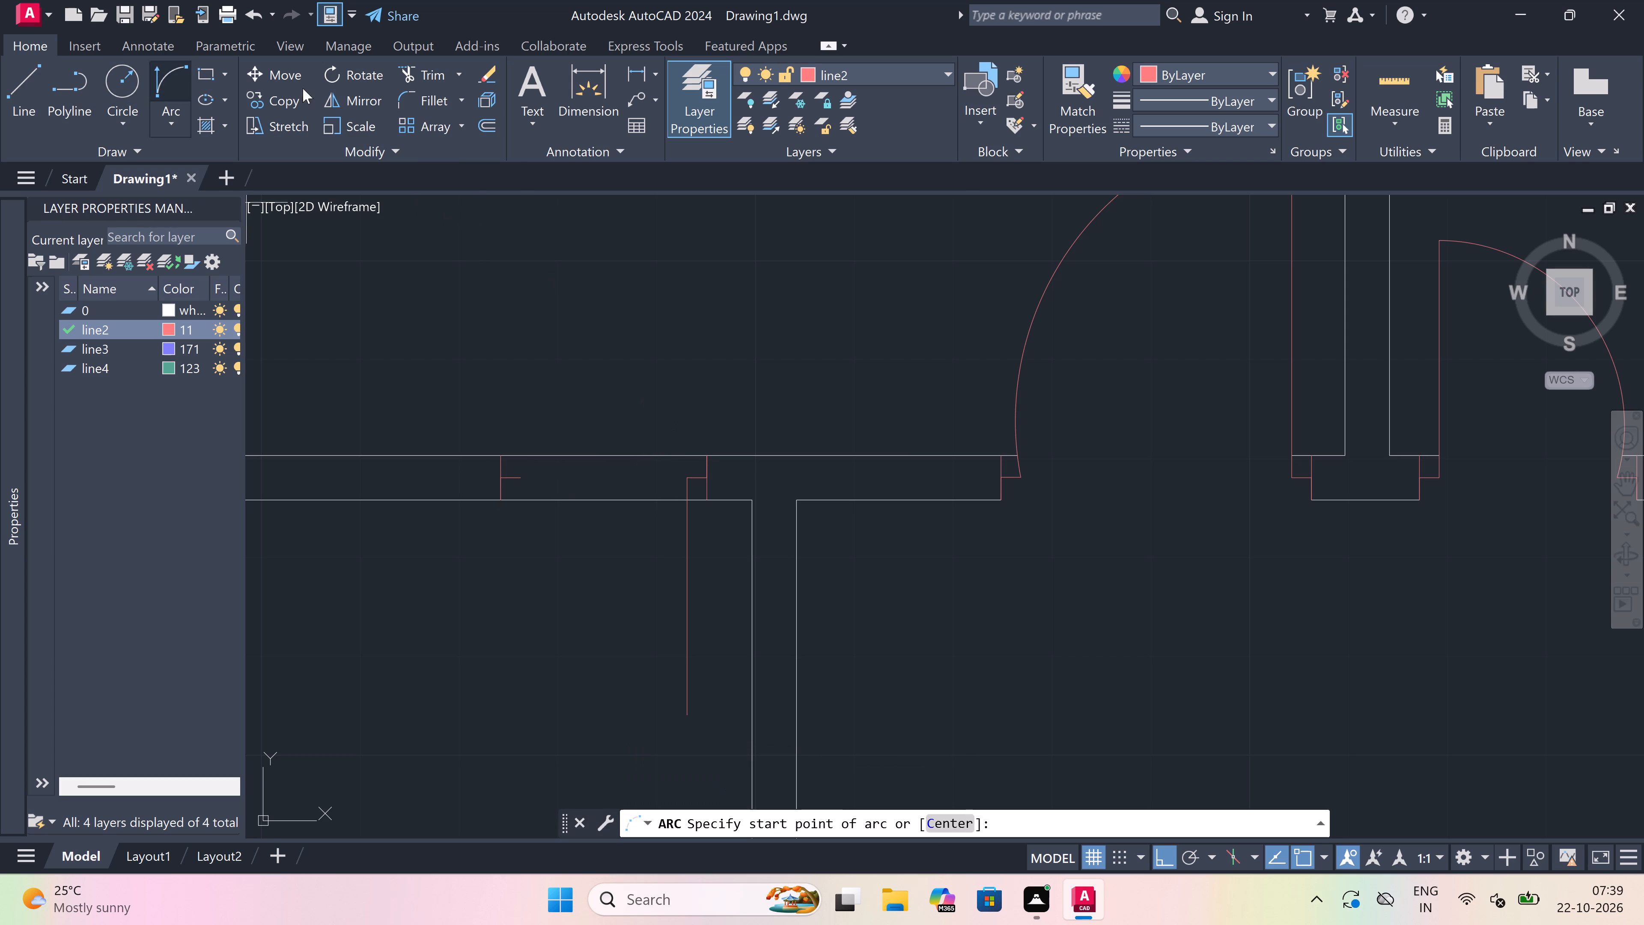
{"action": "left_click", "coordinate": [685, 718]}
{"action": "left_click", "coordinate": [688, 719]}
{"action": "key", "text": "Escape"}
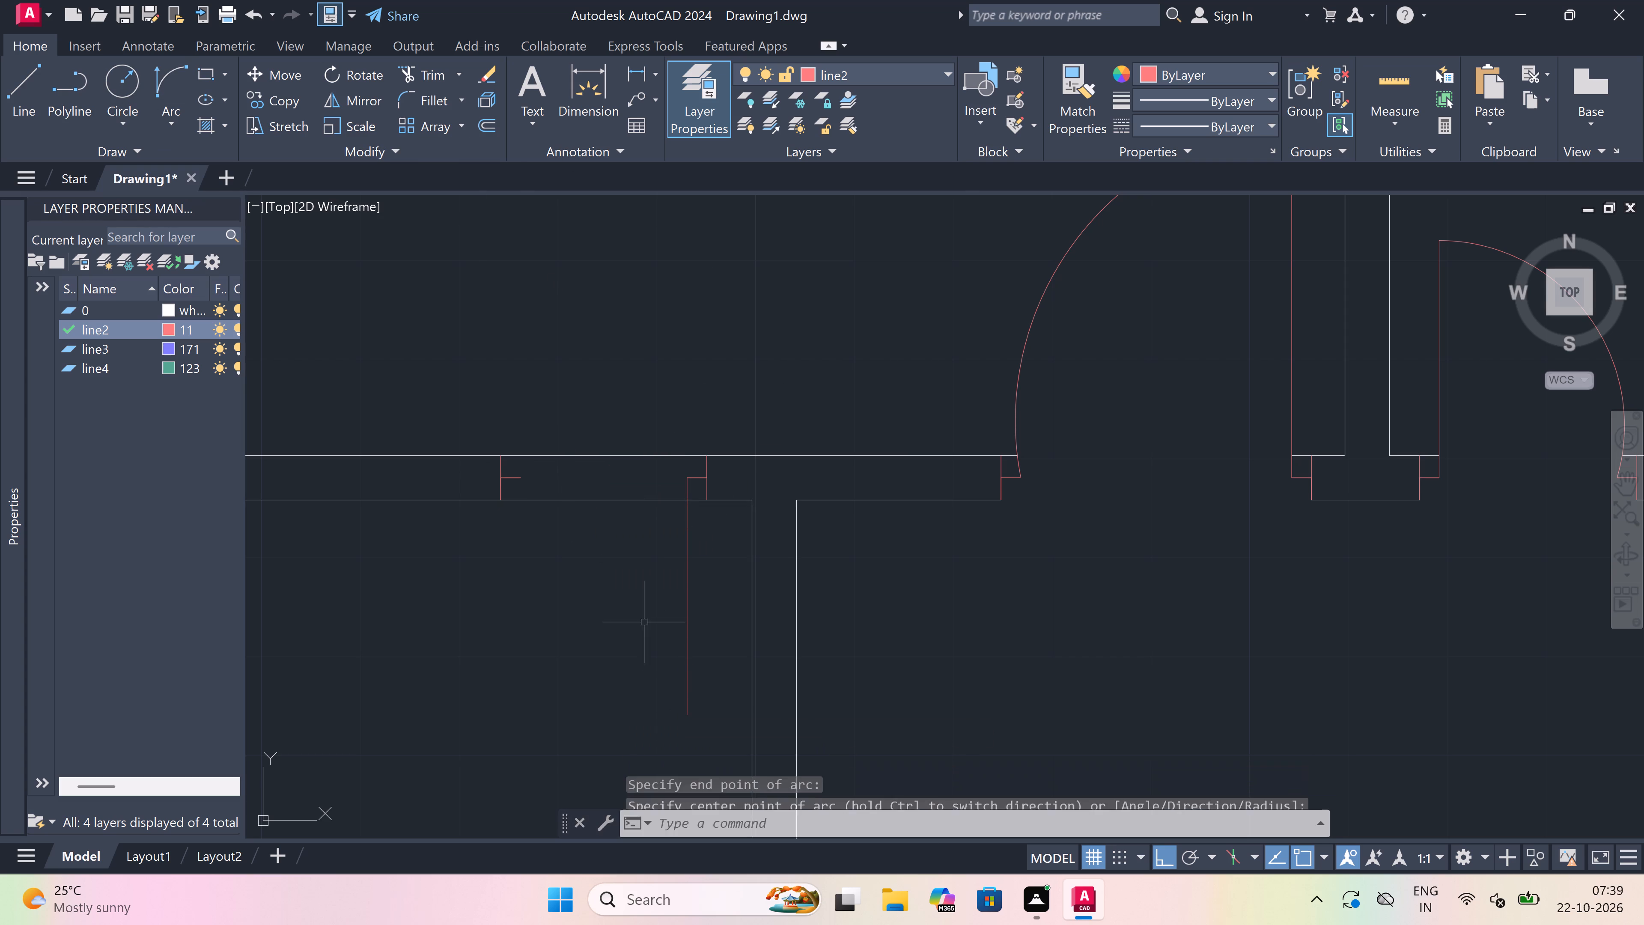
Draw a three-point swing arc from the leaf's lower end through the opposite stub's end, continuing above the wall.
{"action": "key", "text": "space"}
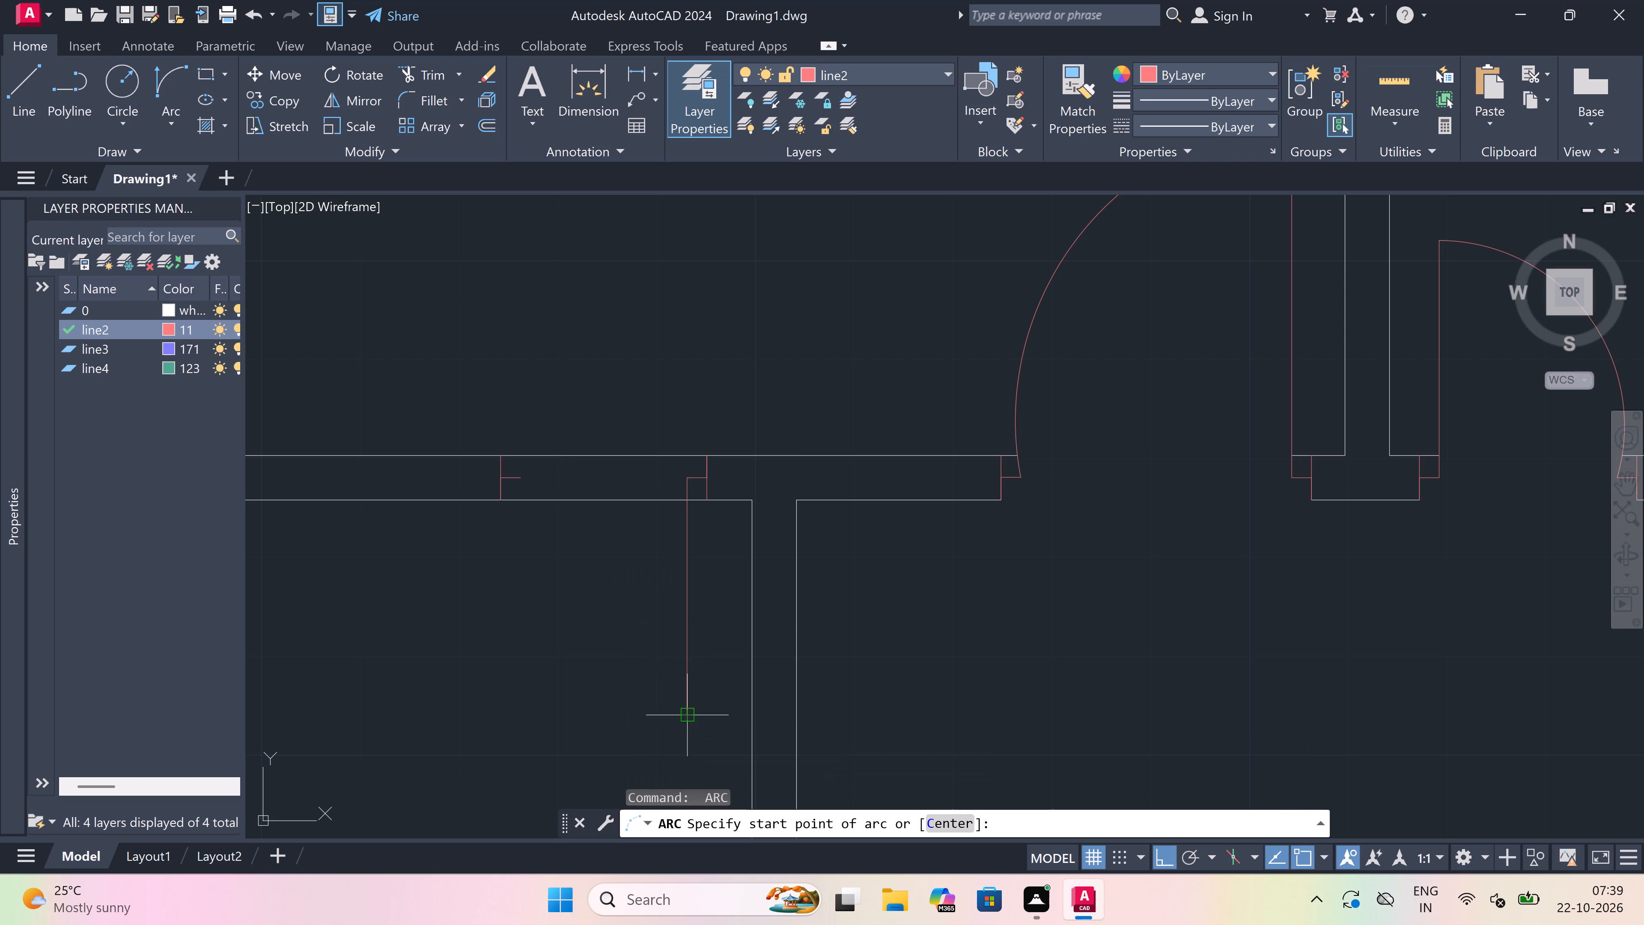
{"action": "left_click", "coordinate": [683, 712]}
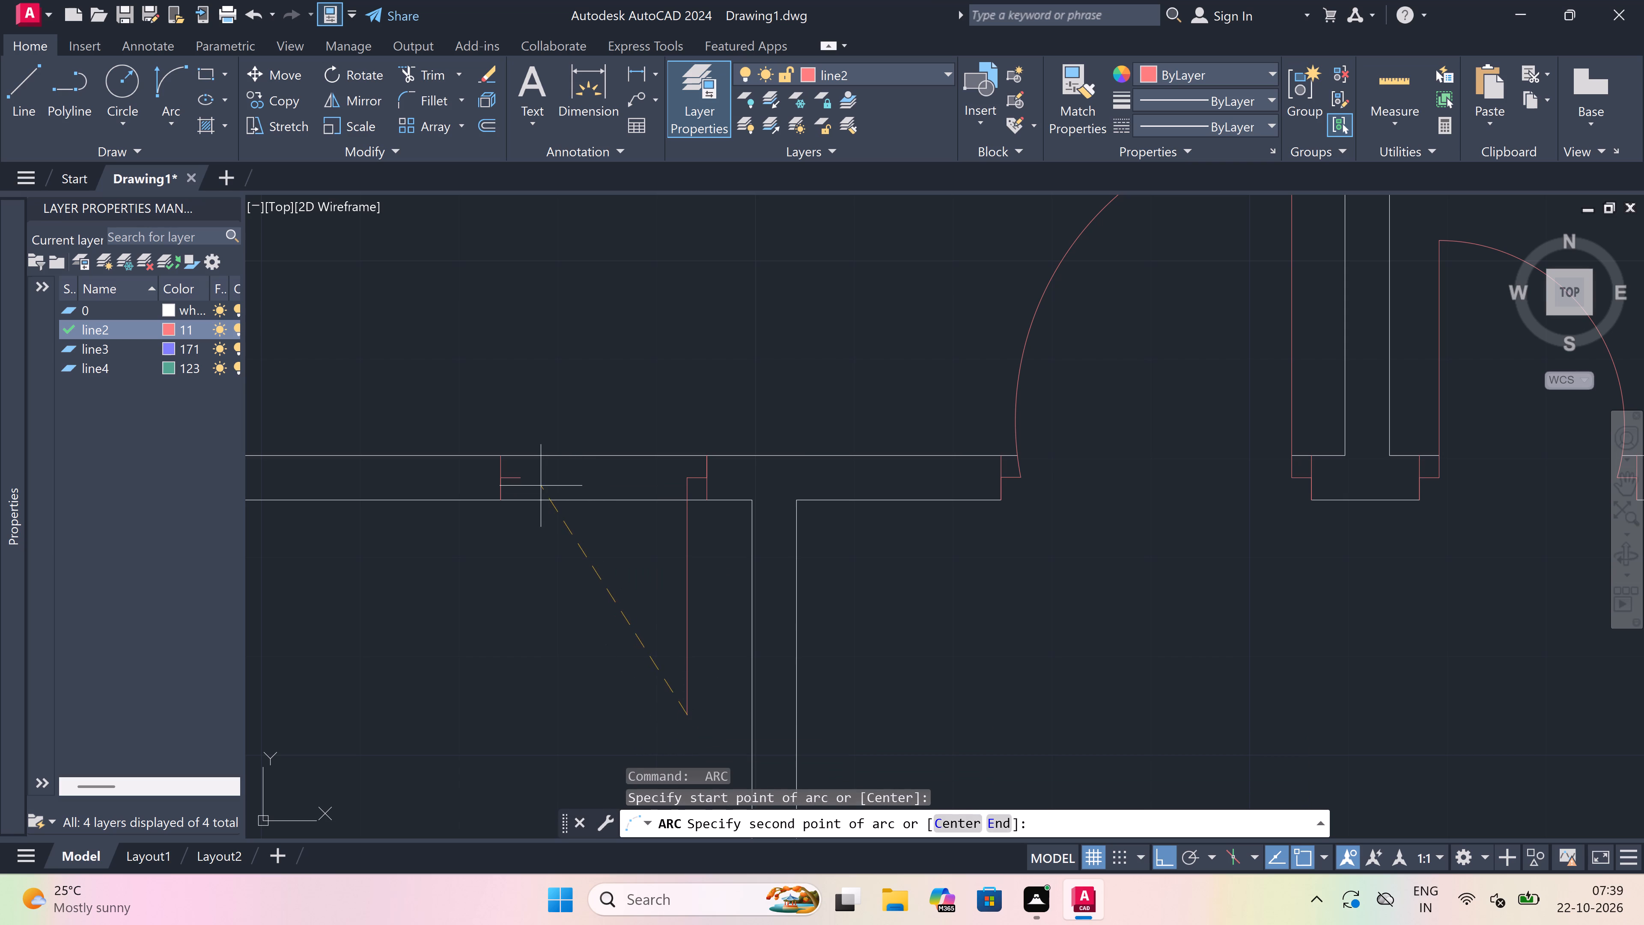
{"action": "double_click", "coordinate": [521, 483]}
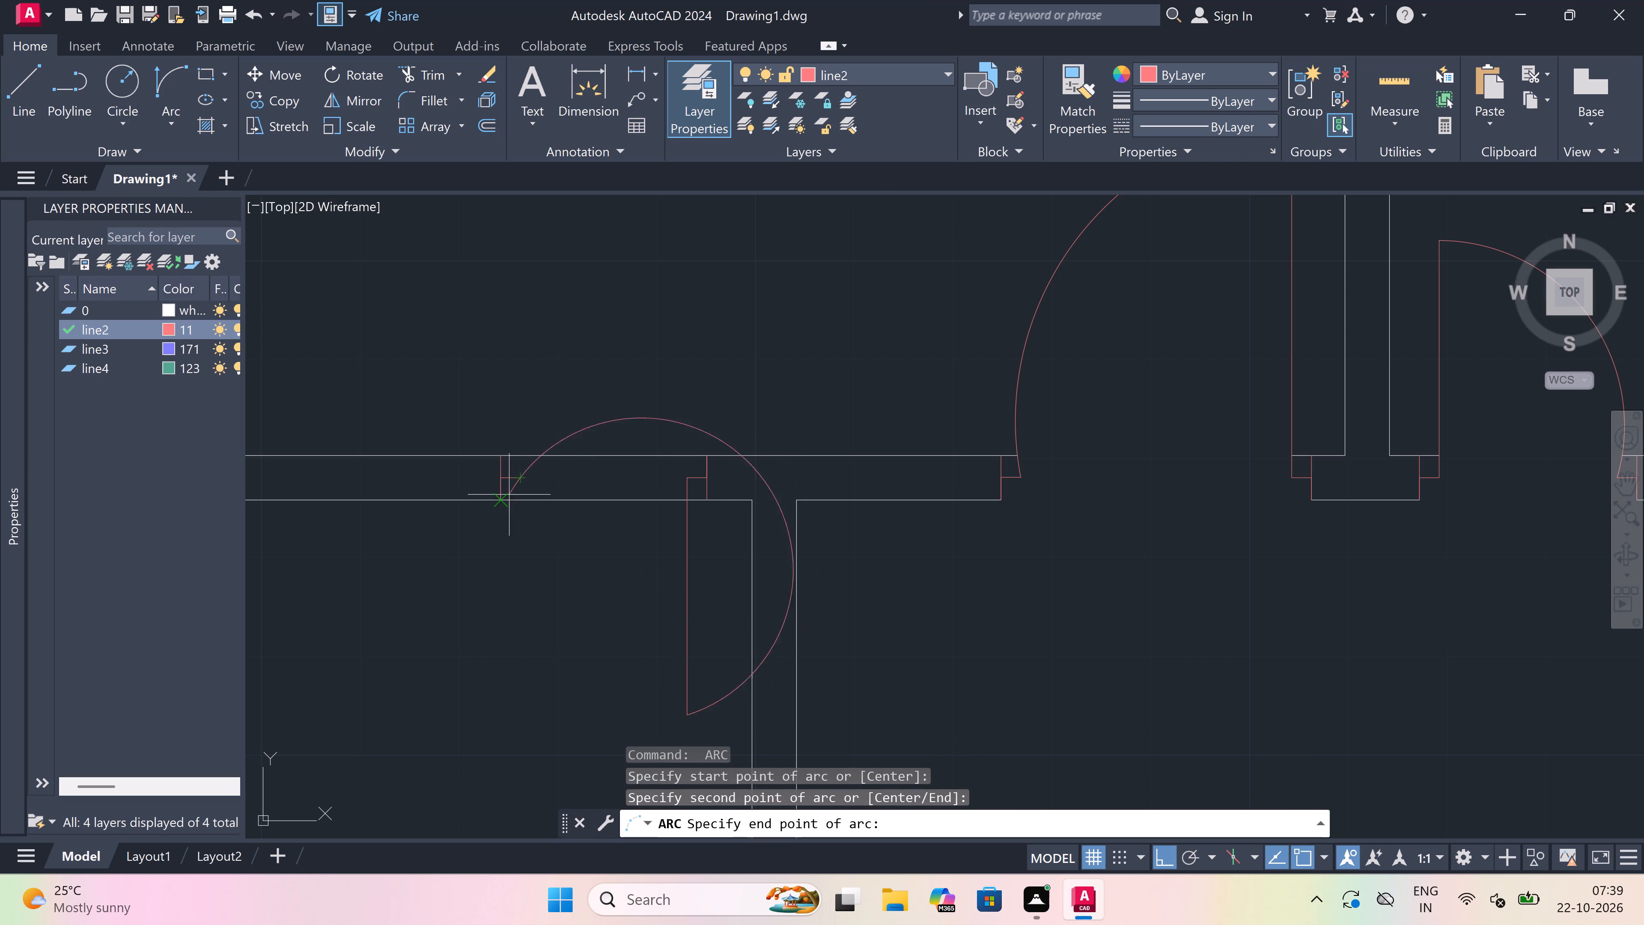
{"action": "left_click", "coordinate": [762, 305]}
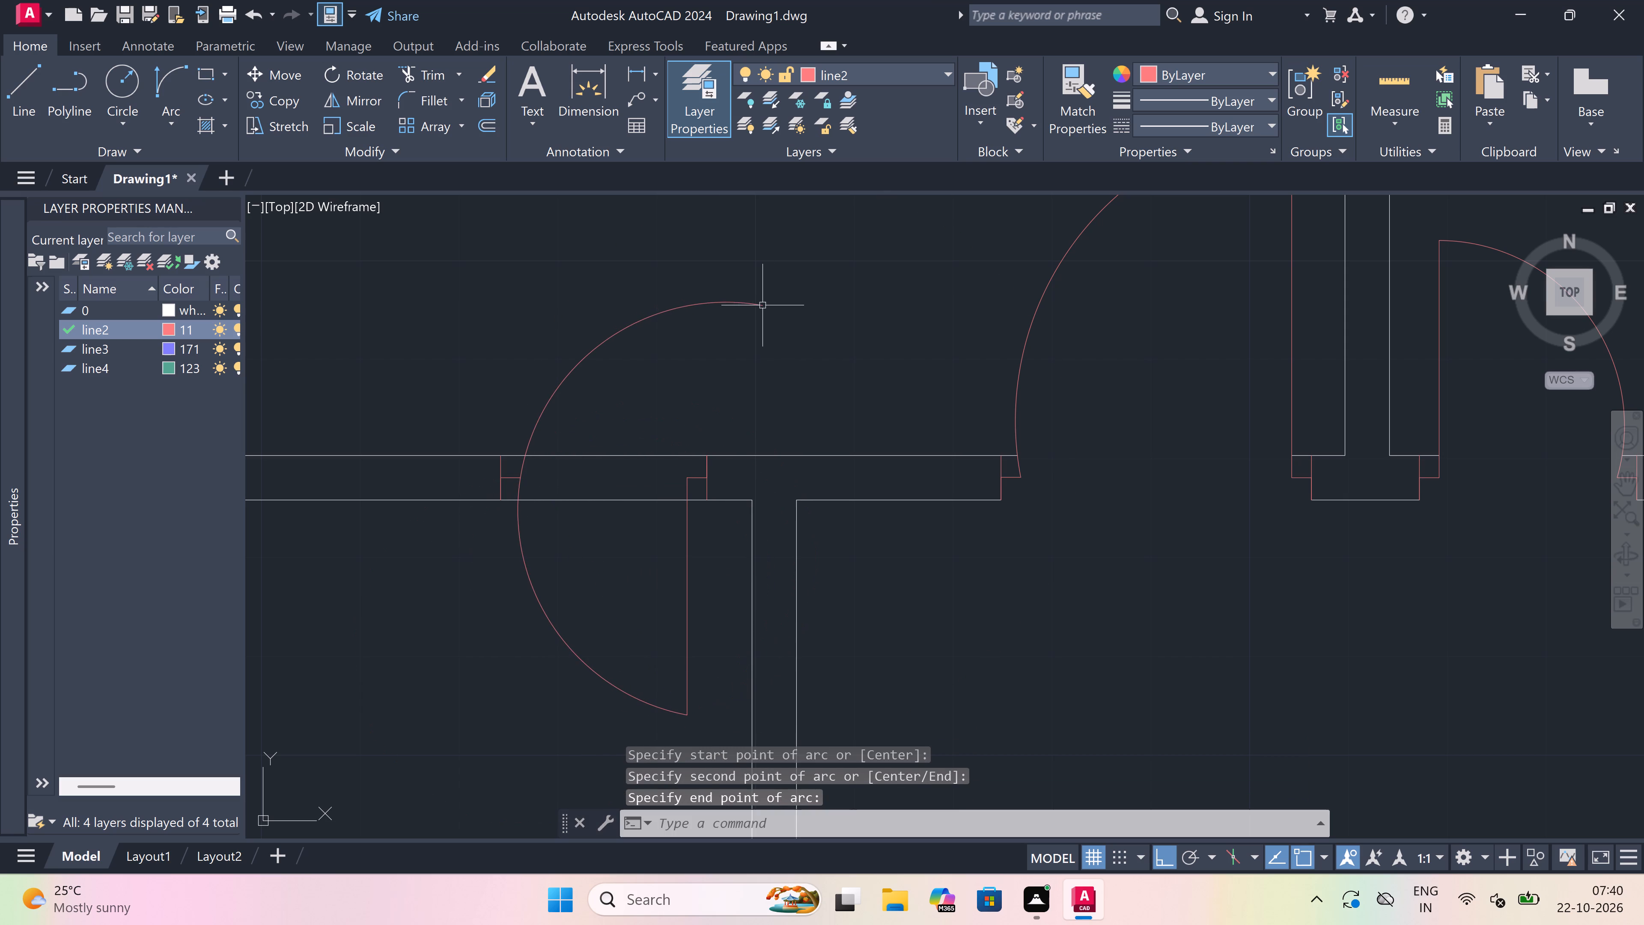
Trim the arc above the stub and the wall lines within the upper small room's door opening.
{"action": "key", "text": "t"}
{"action": "key", "text": "r"}
{"action": "key", "text": "space"}
{"action": "left_click", "coordinate": [588, 311]}
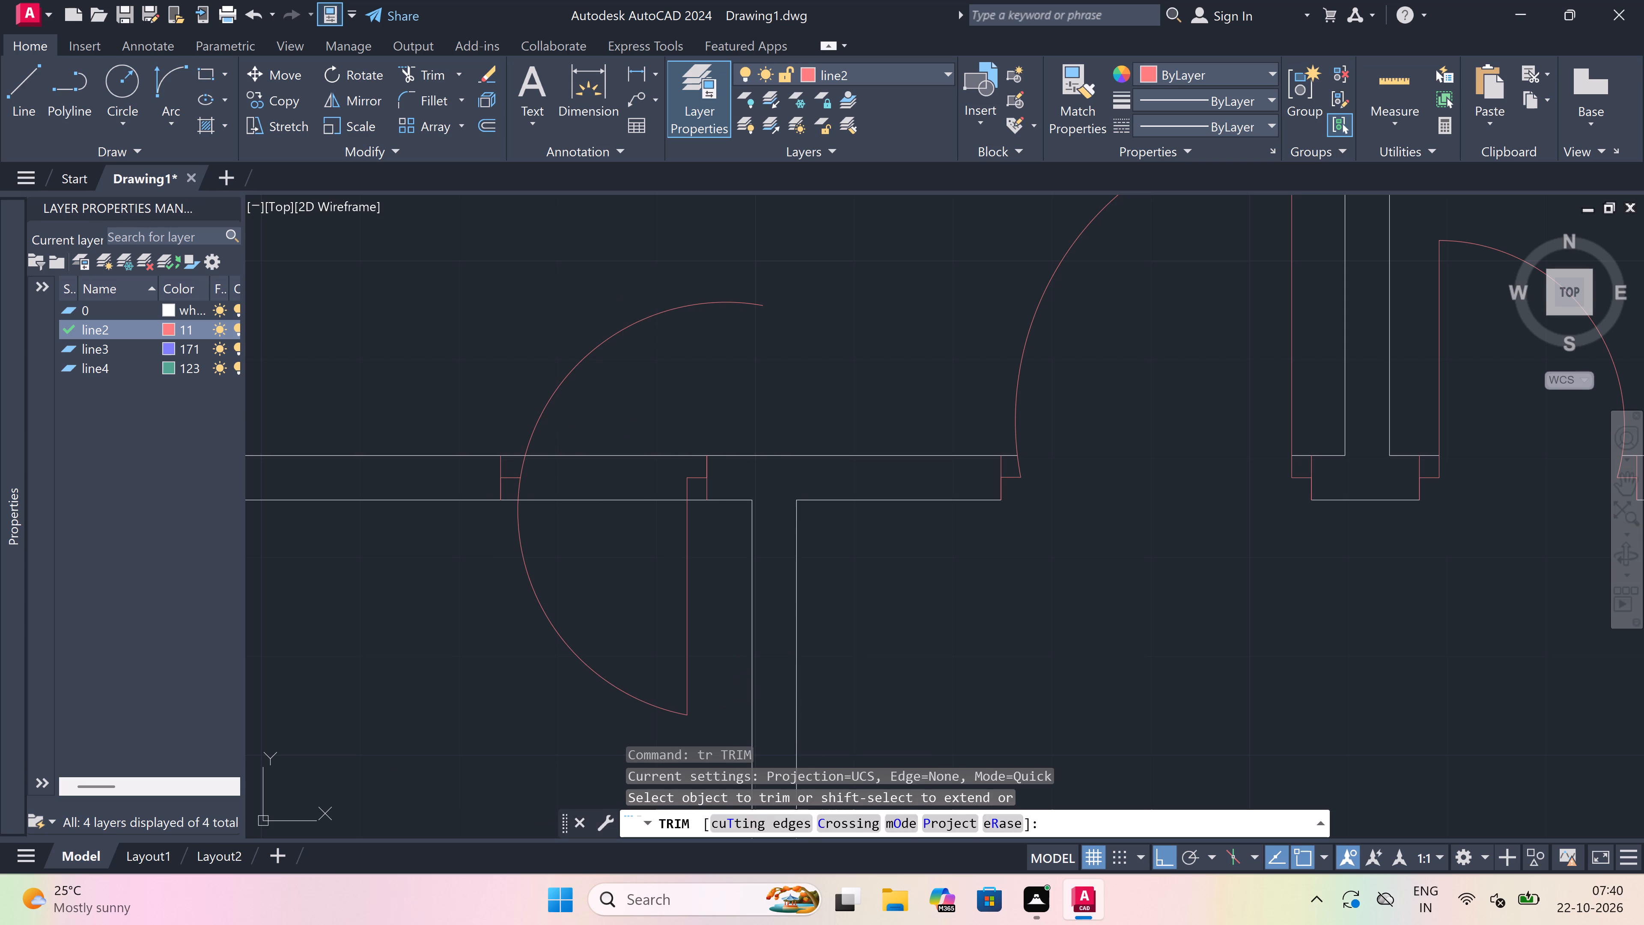
{"action": "left_click", "coordinate": [602, 499]}
{"action": "left_click", "coordinate": [584, 418]}
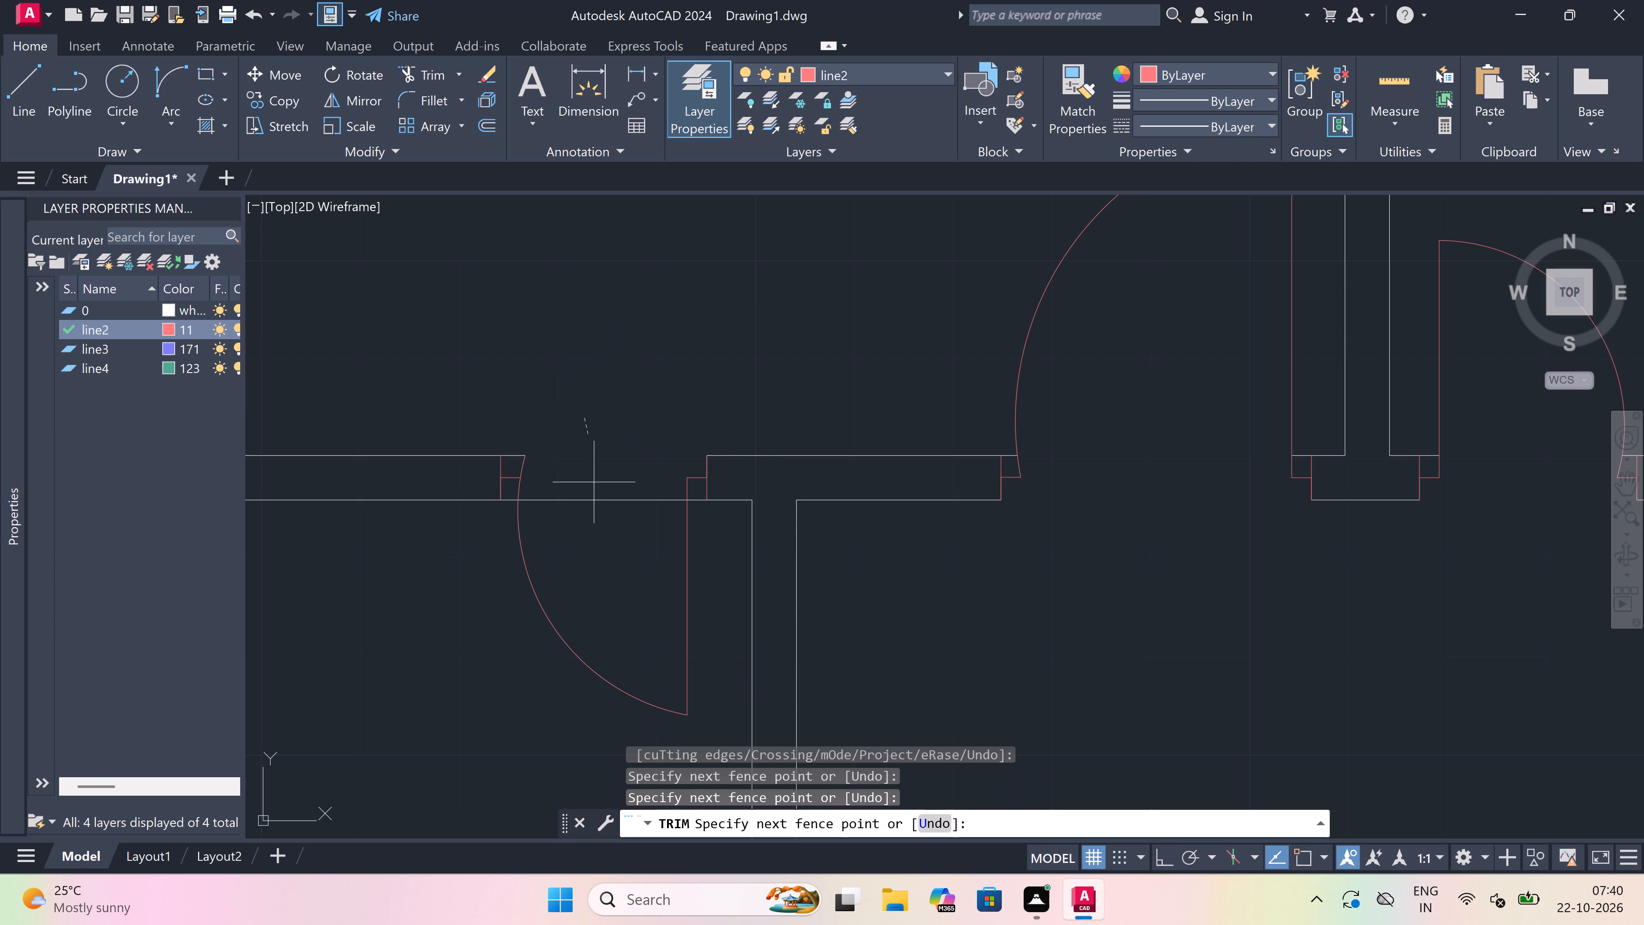
{"action": "left_click", "coordinate": [601, 537]}
{"action": "scroll", "coordinate": [507, 453], "scroll_direction": "up", "scroll_amount": 4}
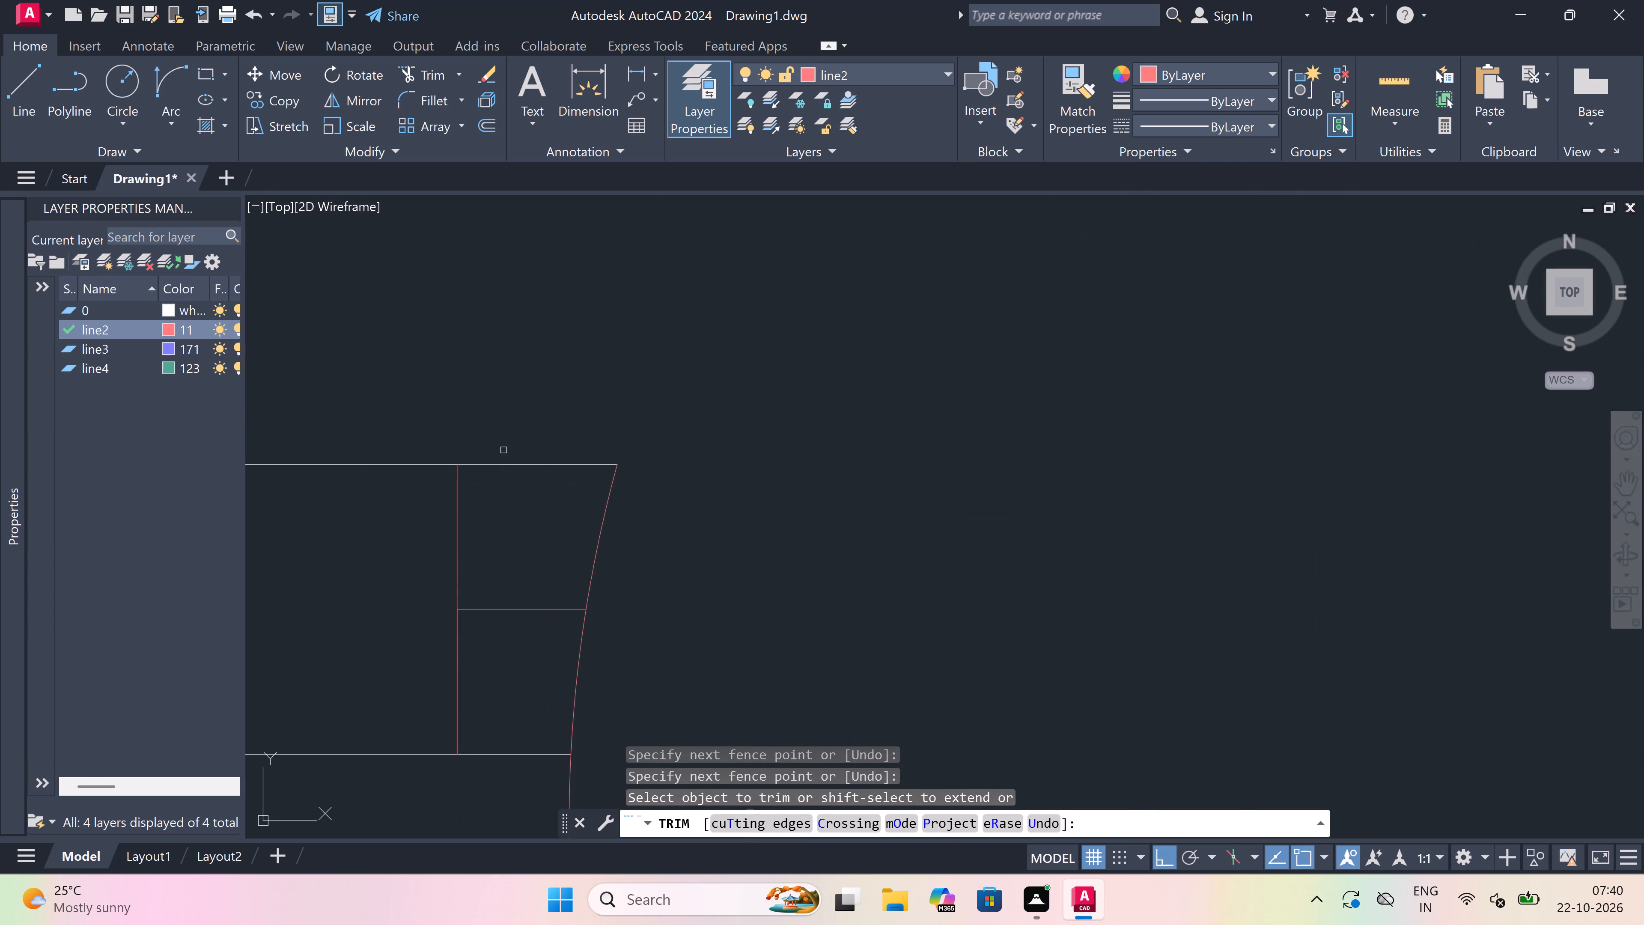
{"action": "left_click", "coordinate": [483, 431]}
{"action": "left_click", "coordinate": [613, 593]}
{"action": "key", "text": "Escape"}
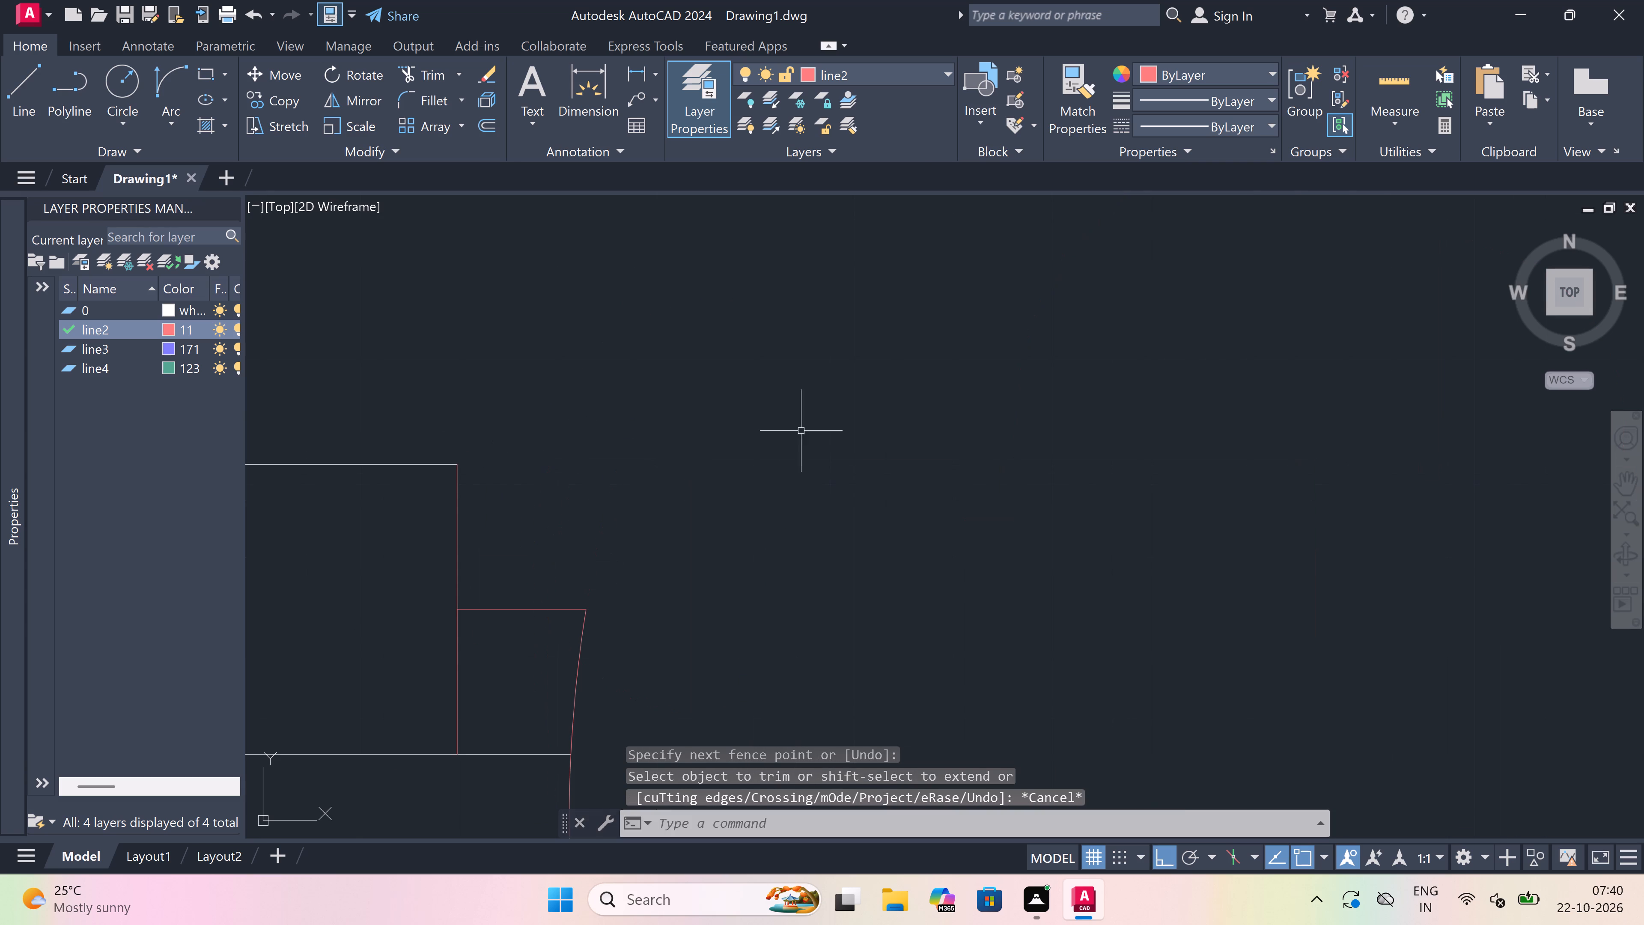
Draw a vertical jamb line across the wall below the lower-left small room, just left of that room's right wall.
{"action": "scroll", "coordinate": [796, 439], "scroll_direction": "down", "scroll_amount": 5}
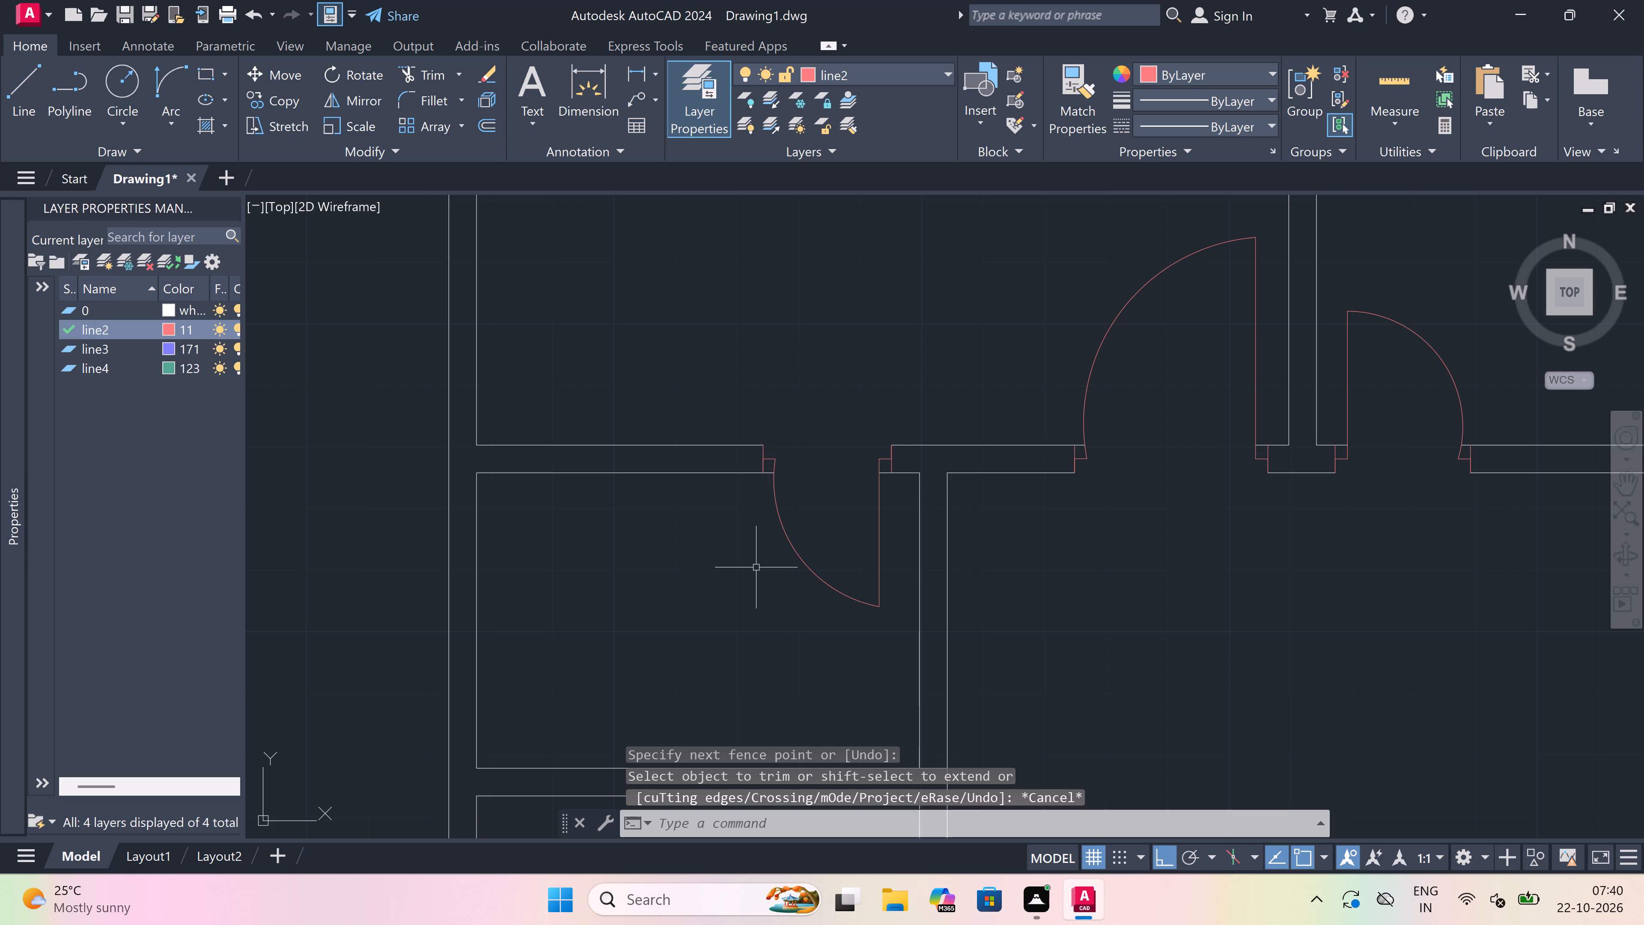
{"action": "type", "text": "l"}
{"action": "key", "text": "space"}
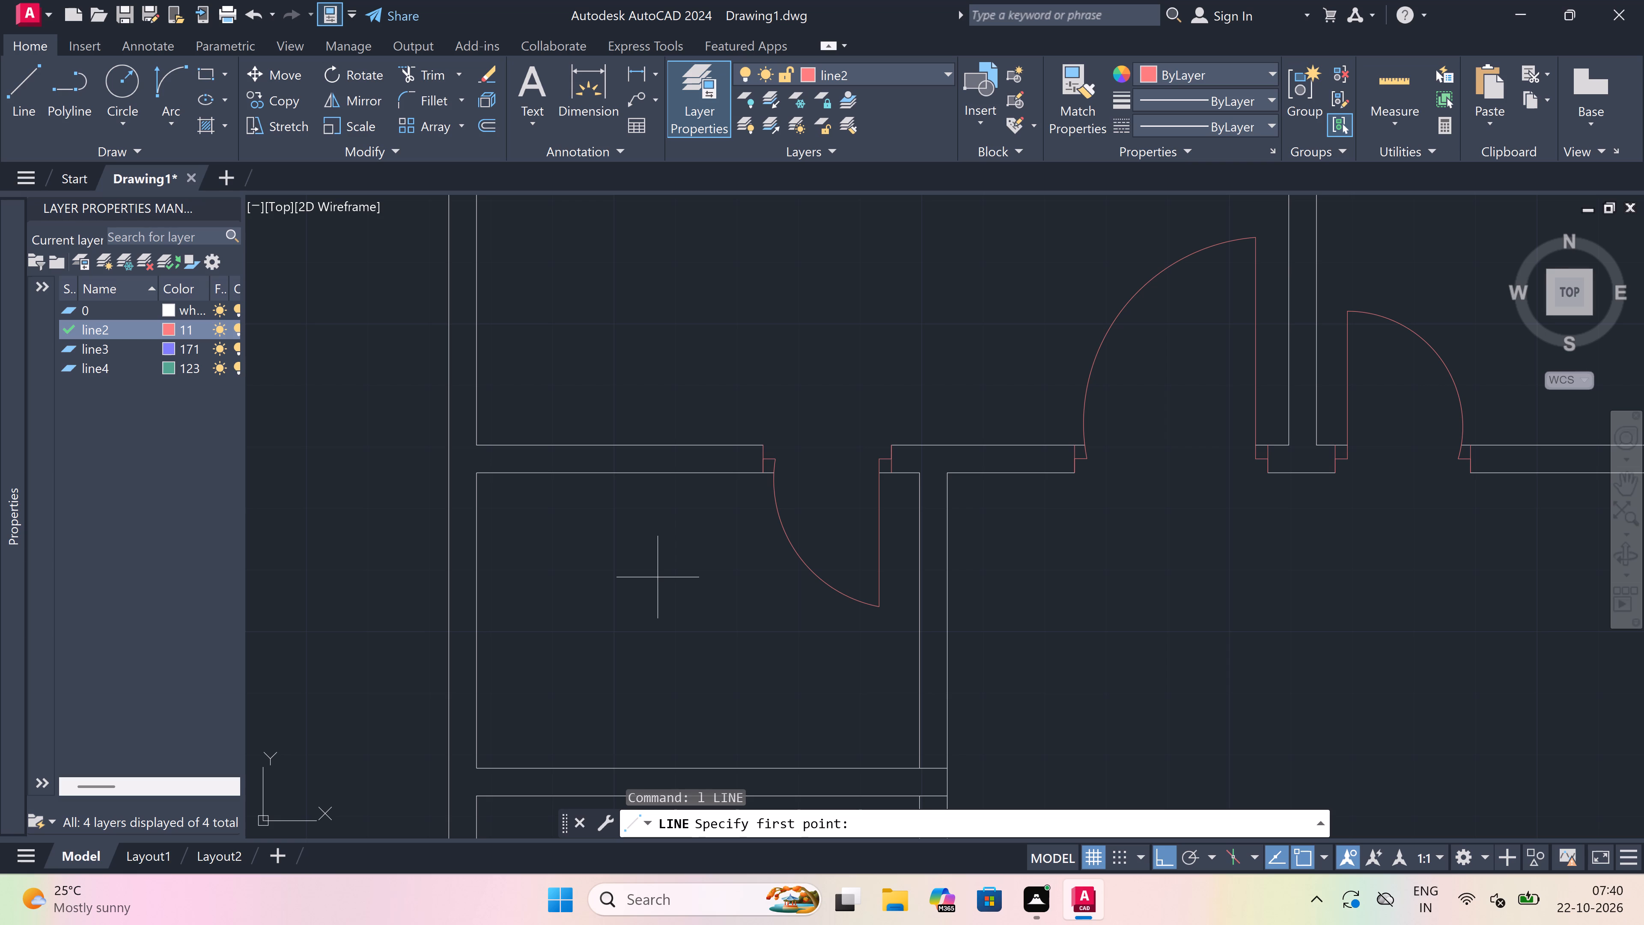
{"action": "scroll", "coordinate": [657, 577], "scroll_direction": "down", "scroll_amount": 5}
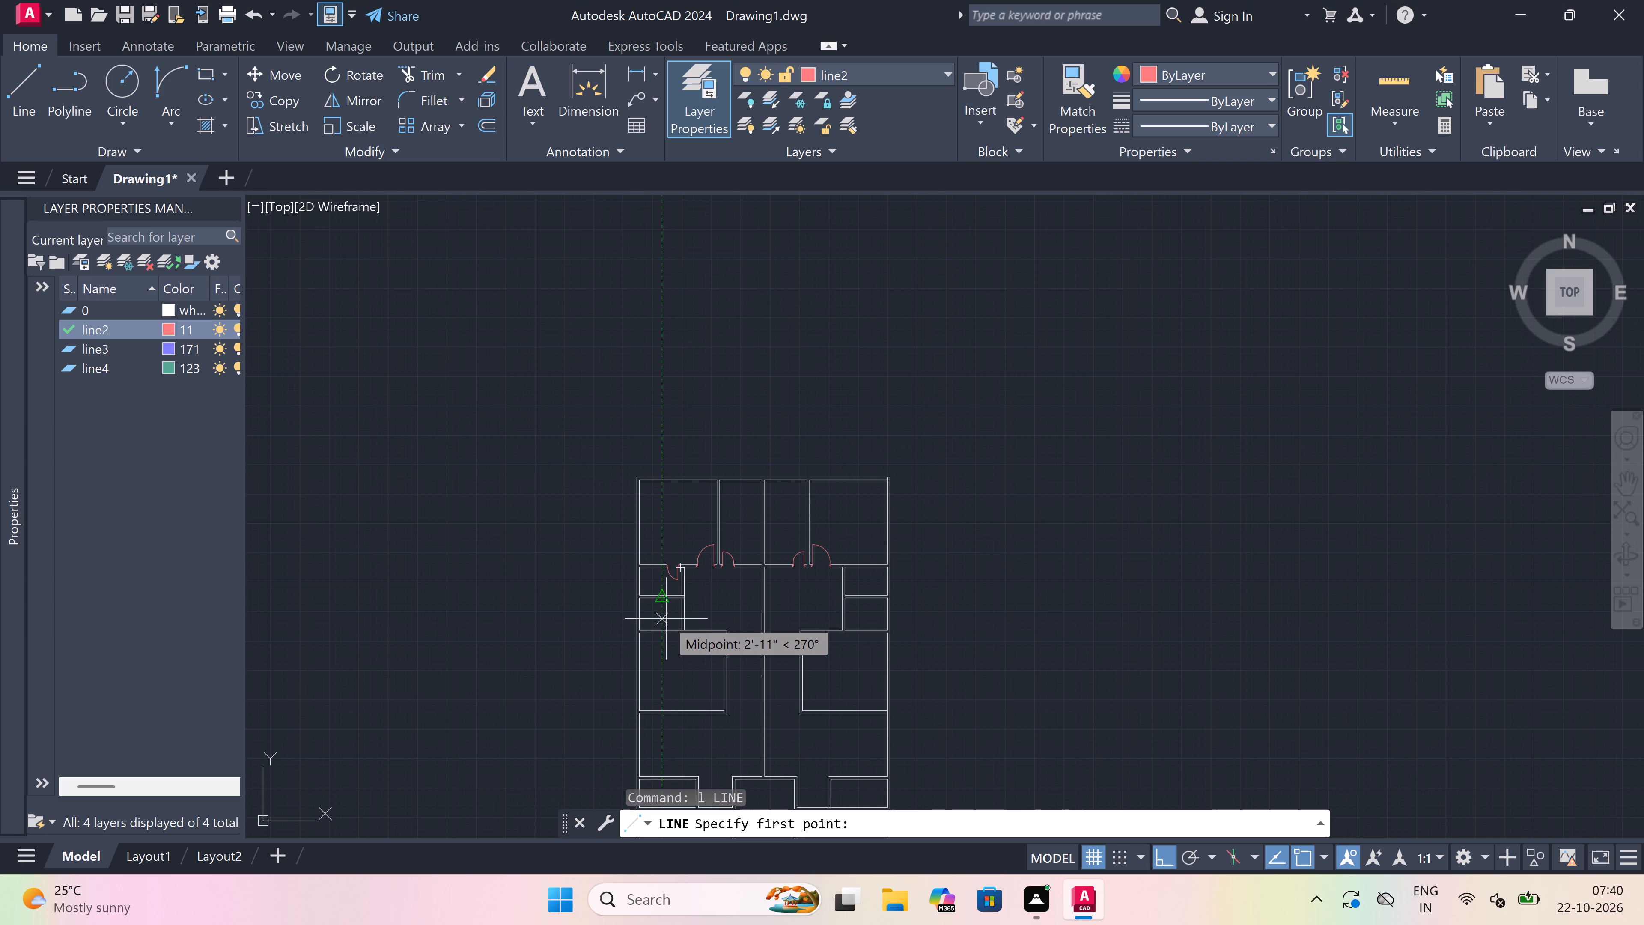
{"action": "scroll", "coordinate": [667, 619], "scroll_direction": "up", "scroll_amount": 3}
{"action": "scroll", "coordinate": [666, 620], "scroll_direction": "down", "scroll_amount": 2}
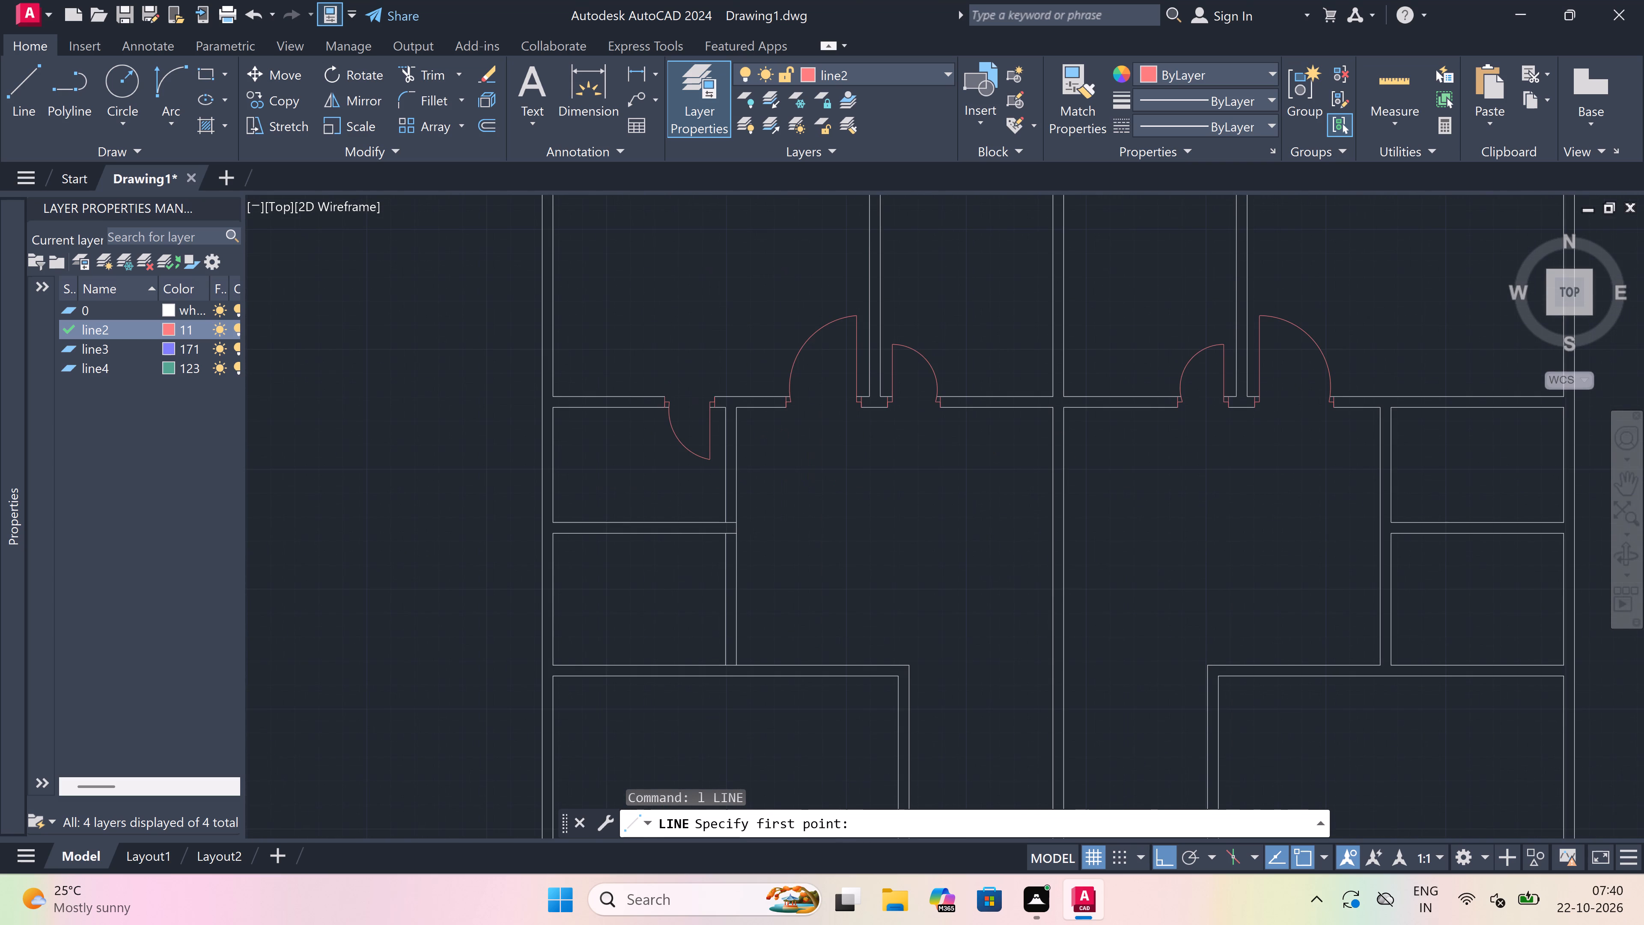
{"action": "scroll", "coordinate": [666, 620], "scroll_direction": "down", "scroll_amount": 3}
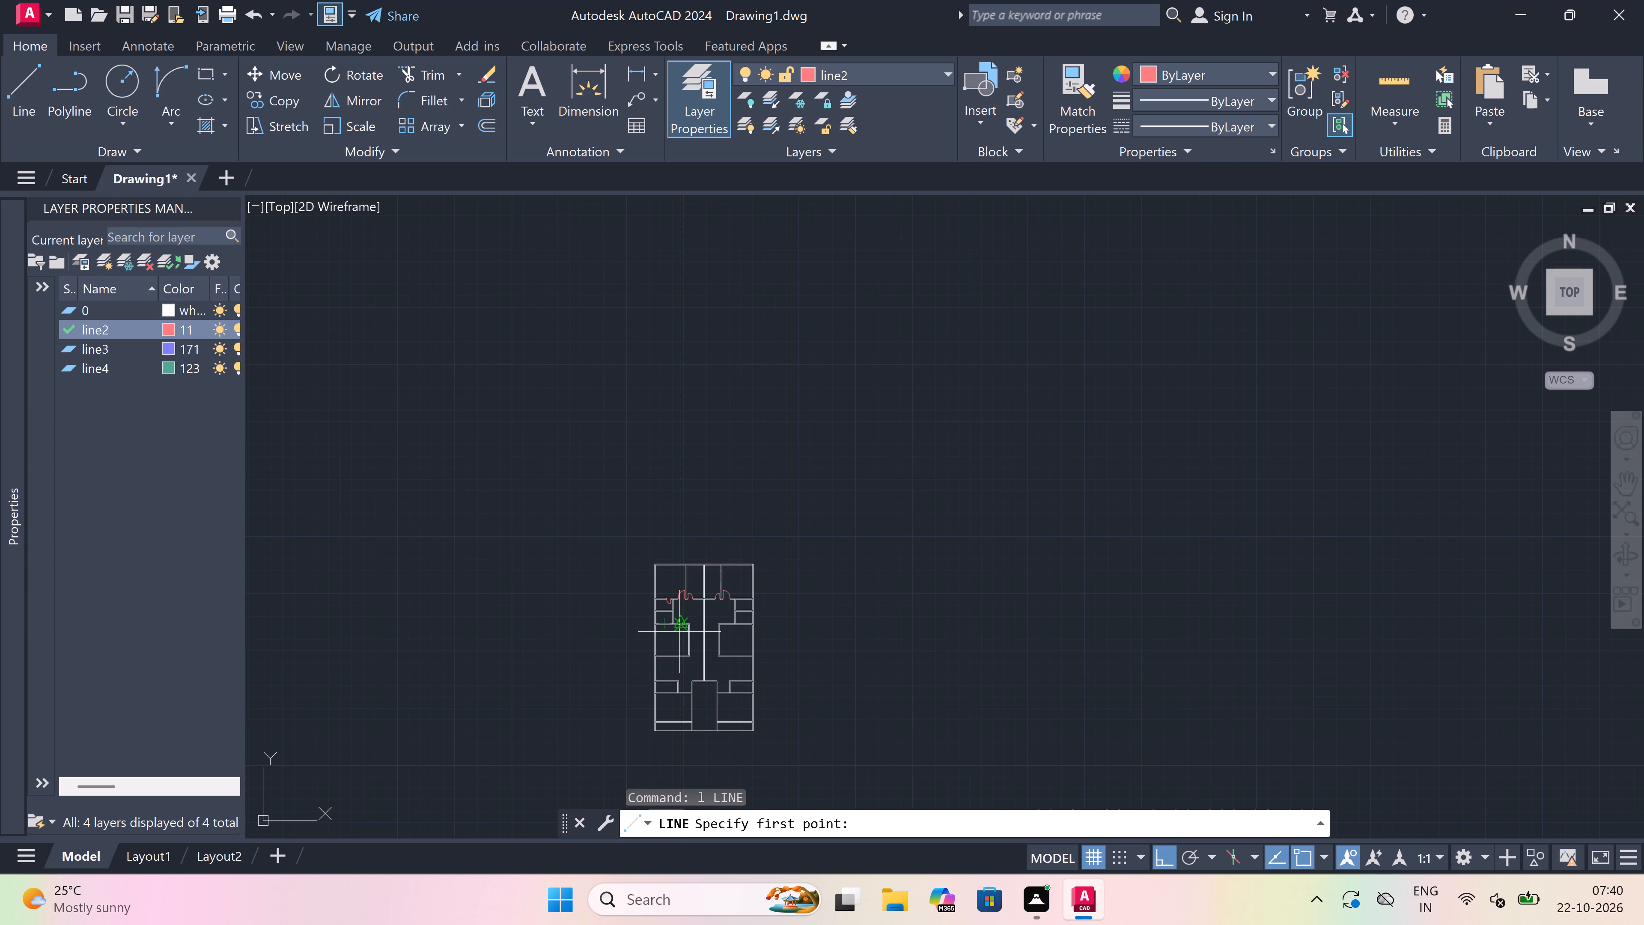
{"action": "scroll", "coordinate": [679, 632], "scroll_direction": "up", "scroll_amount": 1}
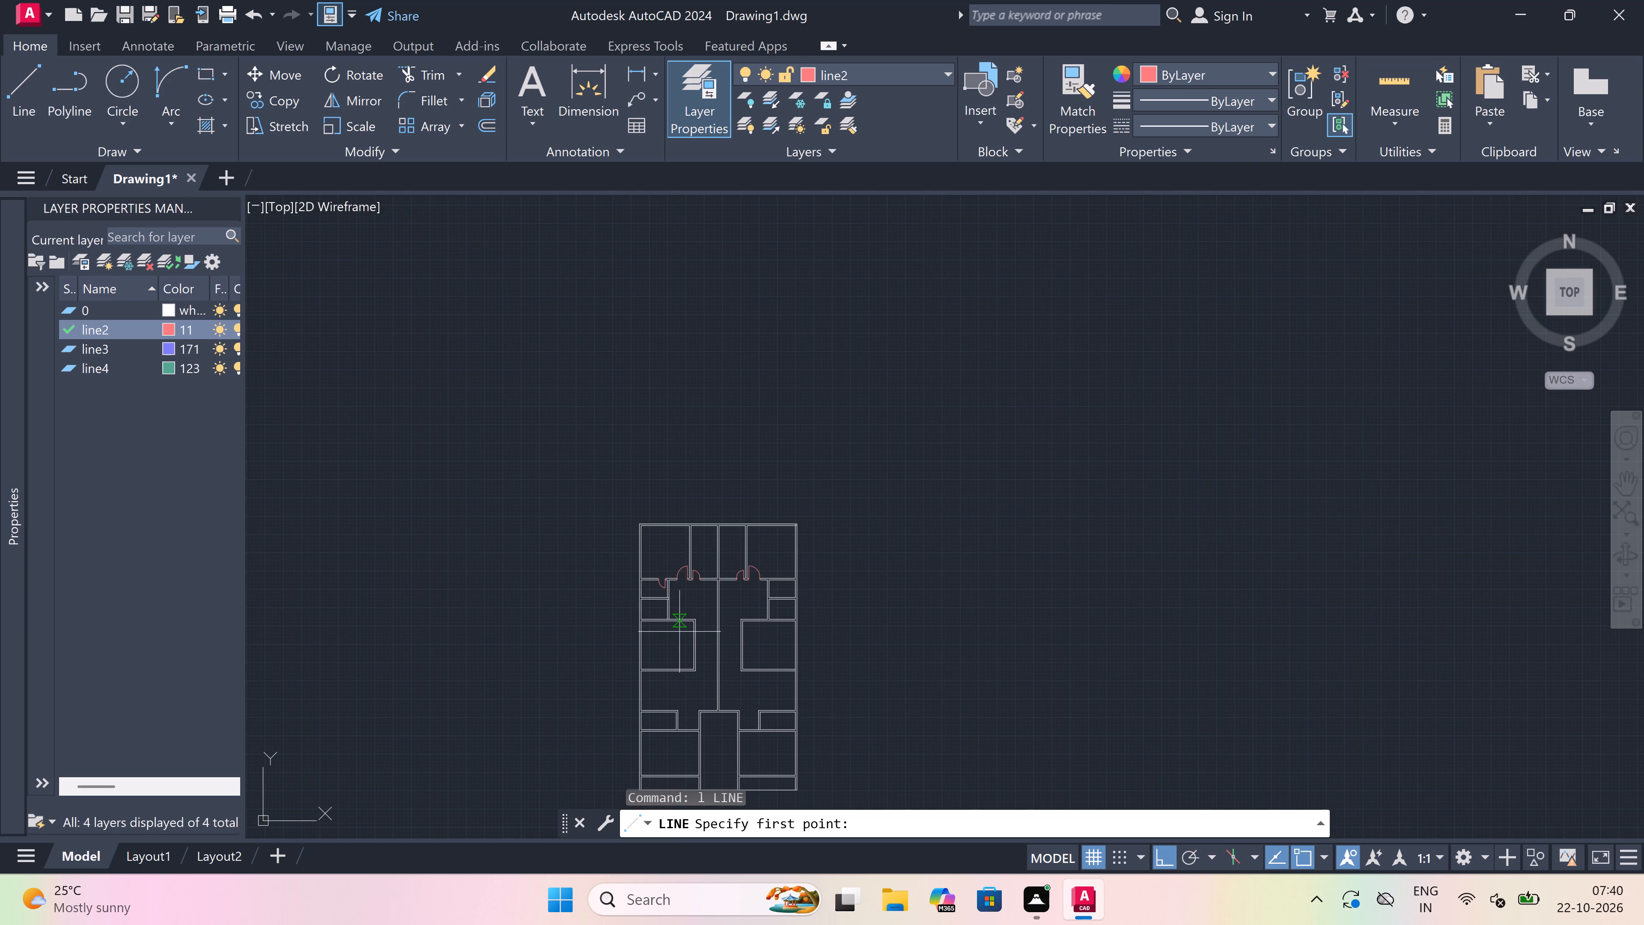
{"action": "scroll", "coordinate": [657, 568], "scroll_direction": "up", "scroll_amount": 1}
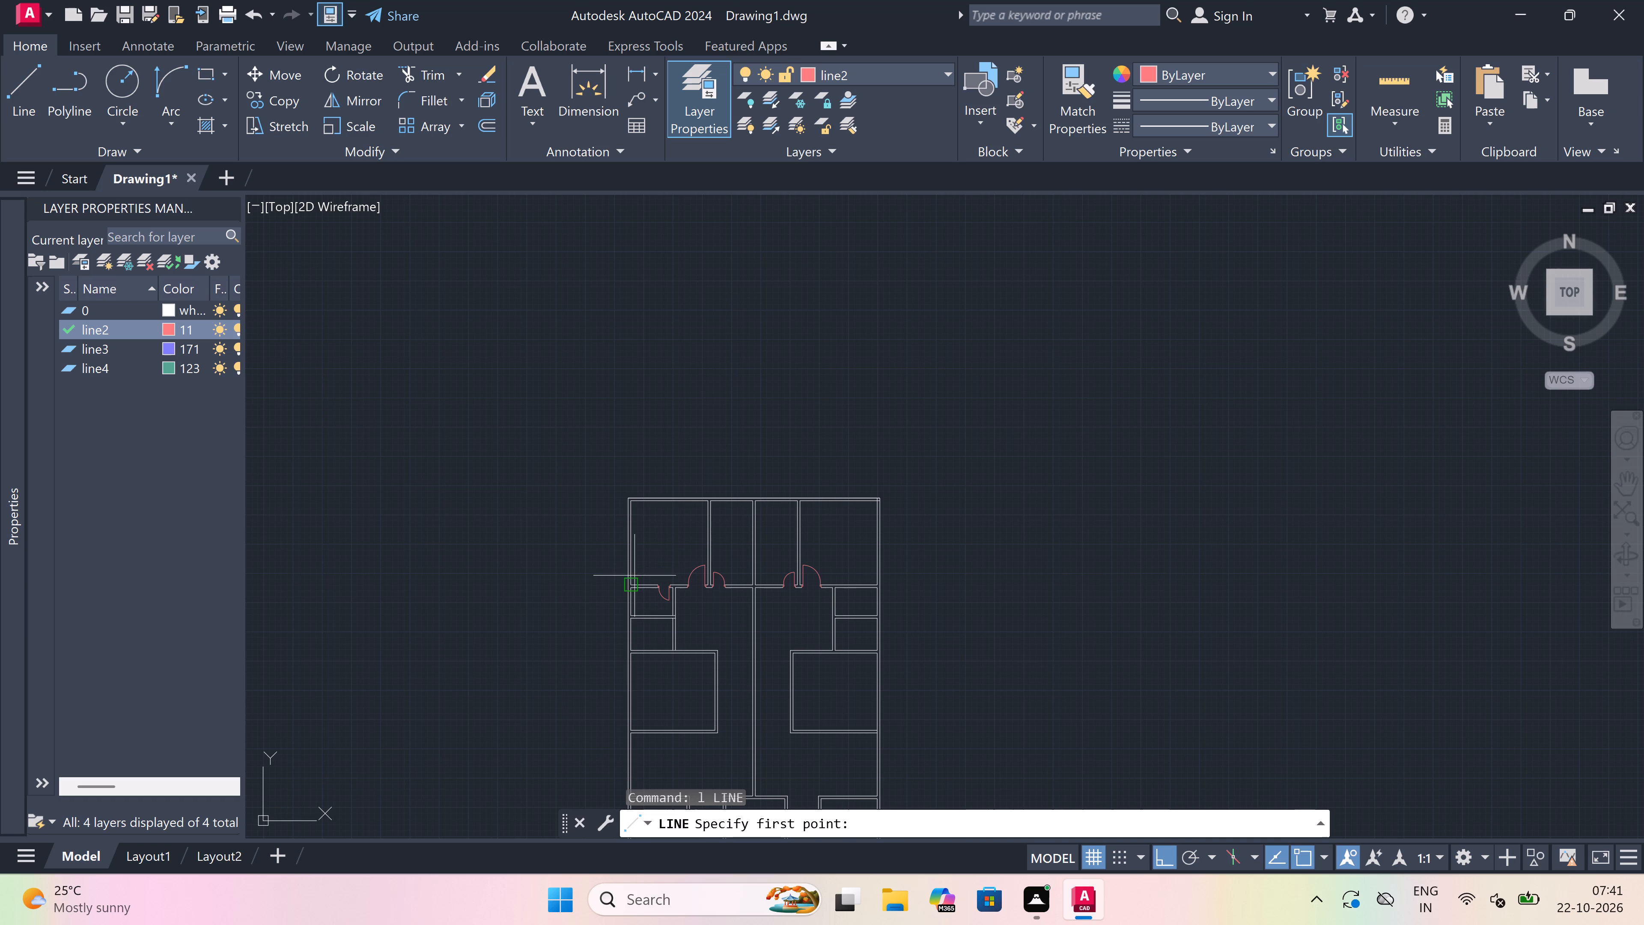
{"action": "scroll", "coordinate": [632, 576], "scroll_direction": "up", "scroll_amount": 4}
{"action": "scroll", "coordinate": [667, 586], "scroll_direction": "down", "scroll_amount": 6}
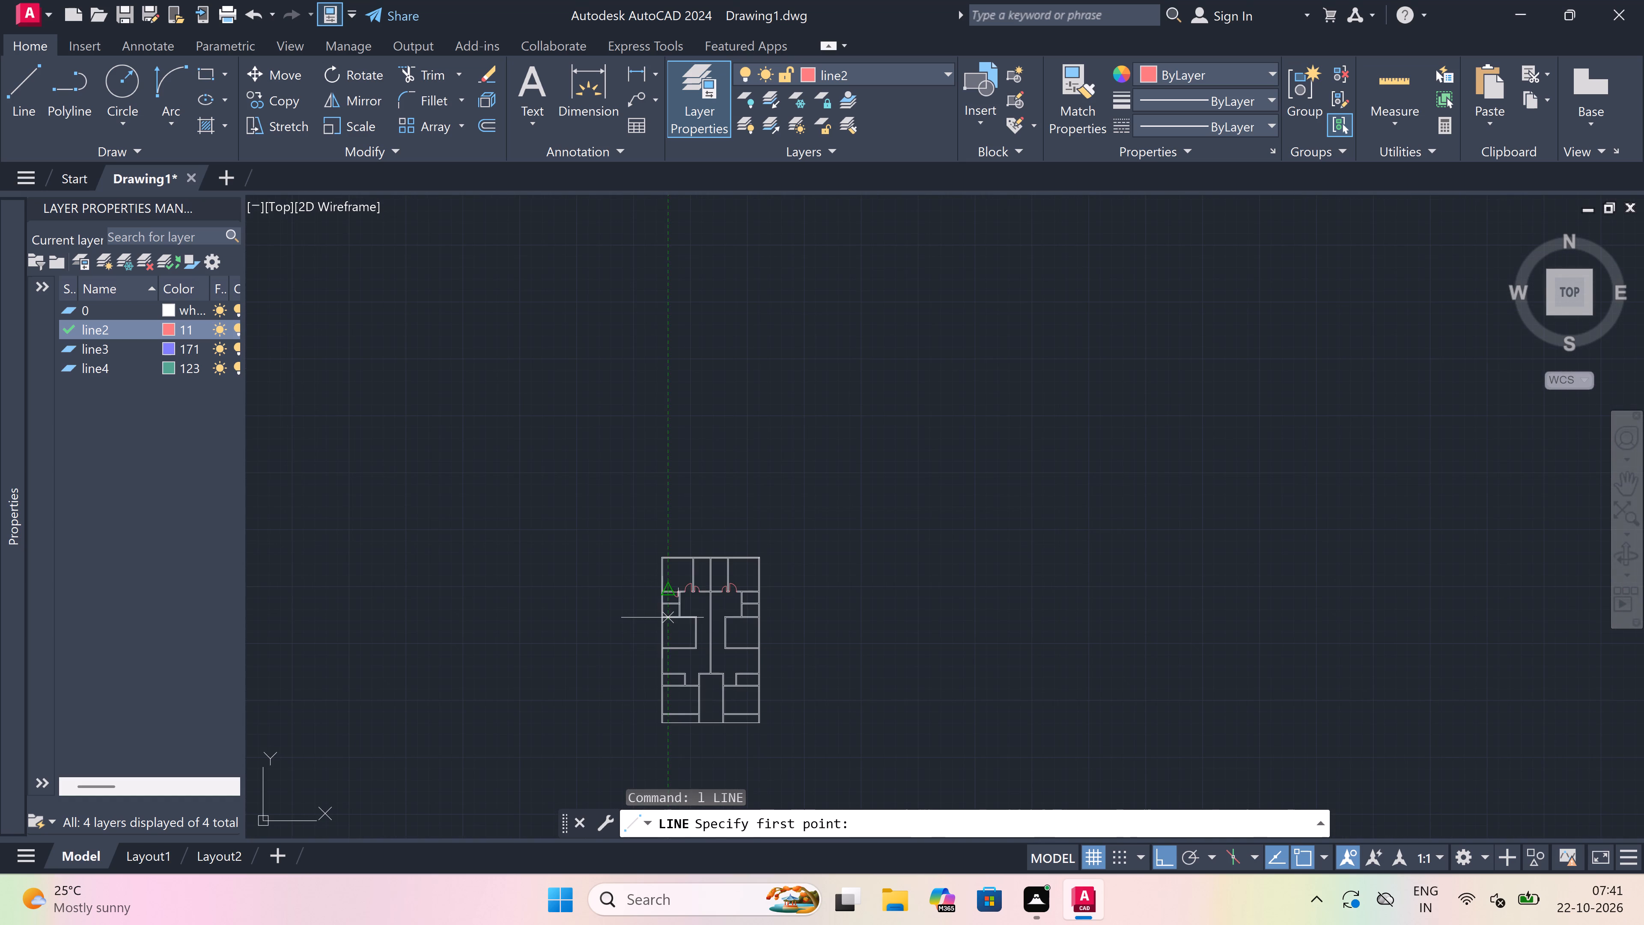
{"action": "scroll", "coordinate": [670, 650], "scroll_direction": "up", "scroll_amount": 1}
{"action": "scroll", "coordinate": [691, 578], "scroll_direction": "up", "scroll_amount": 5}
{"action": "scroll", "coordinate": [662, 629], "scroll_direction": "down", "scroll_amount": 3}
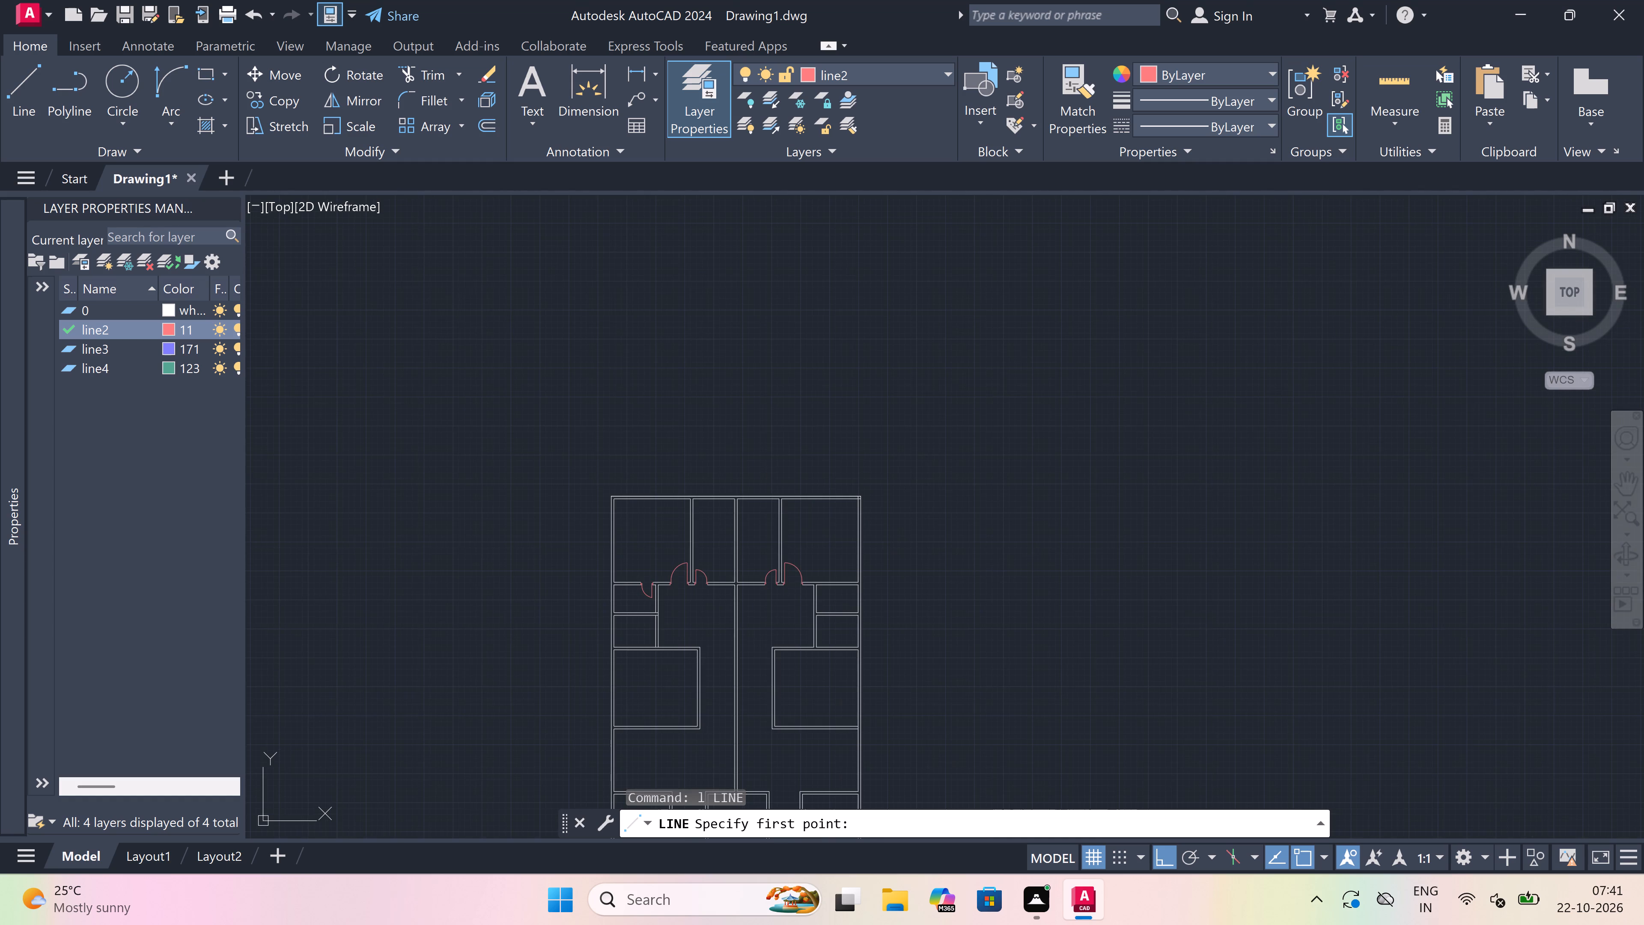
{"action": "scroll", "coordinate": [648, 644], "scroll_direction": "up", "scroll_amount": 5}
{"action": "scroll", "coordinate": [736, 683], "scroll_direction": "up", "scroll_amount": 1}
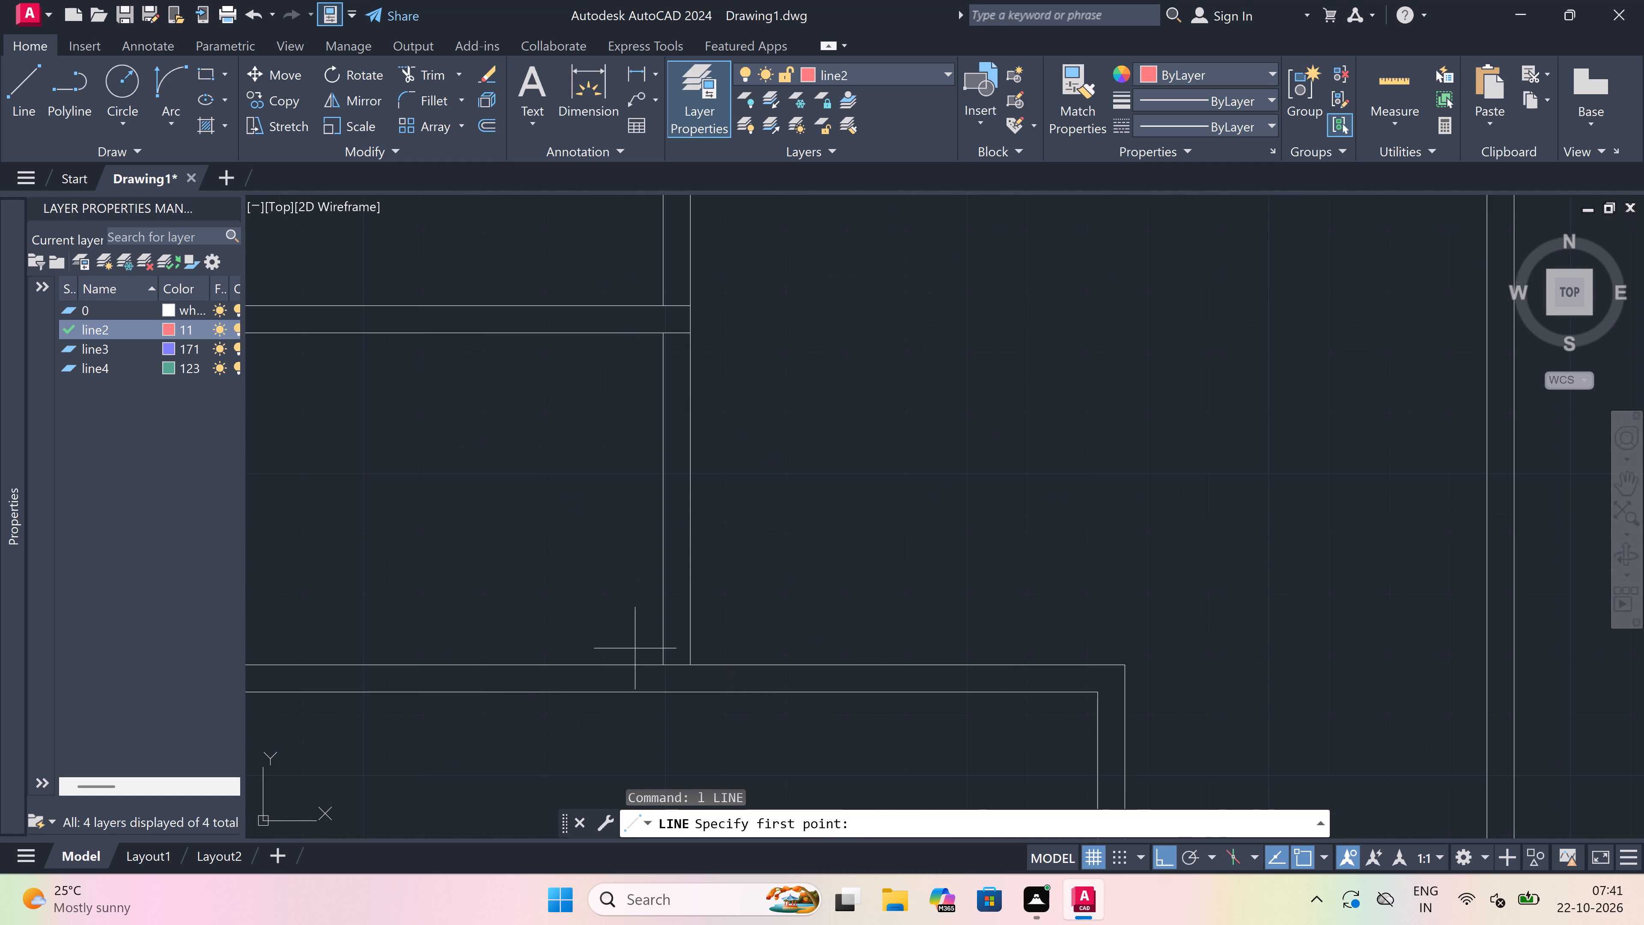
{"action": "scroll", "coordinate": [631, 663], "scroll_direction": "up", "scroll_amount": 2}
{"action": "left_click", "coordinate": [637, 667]}
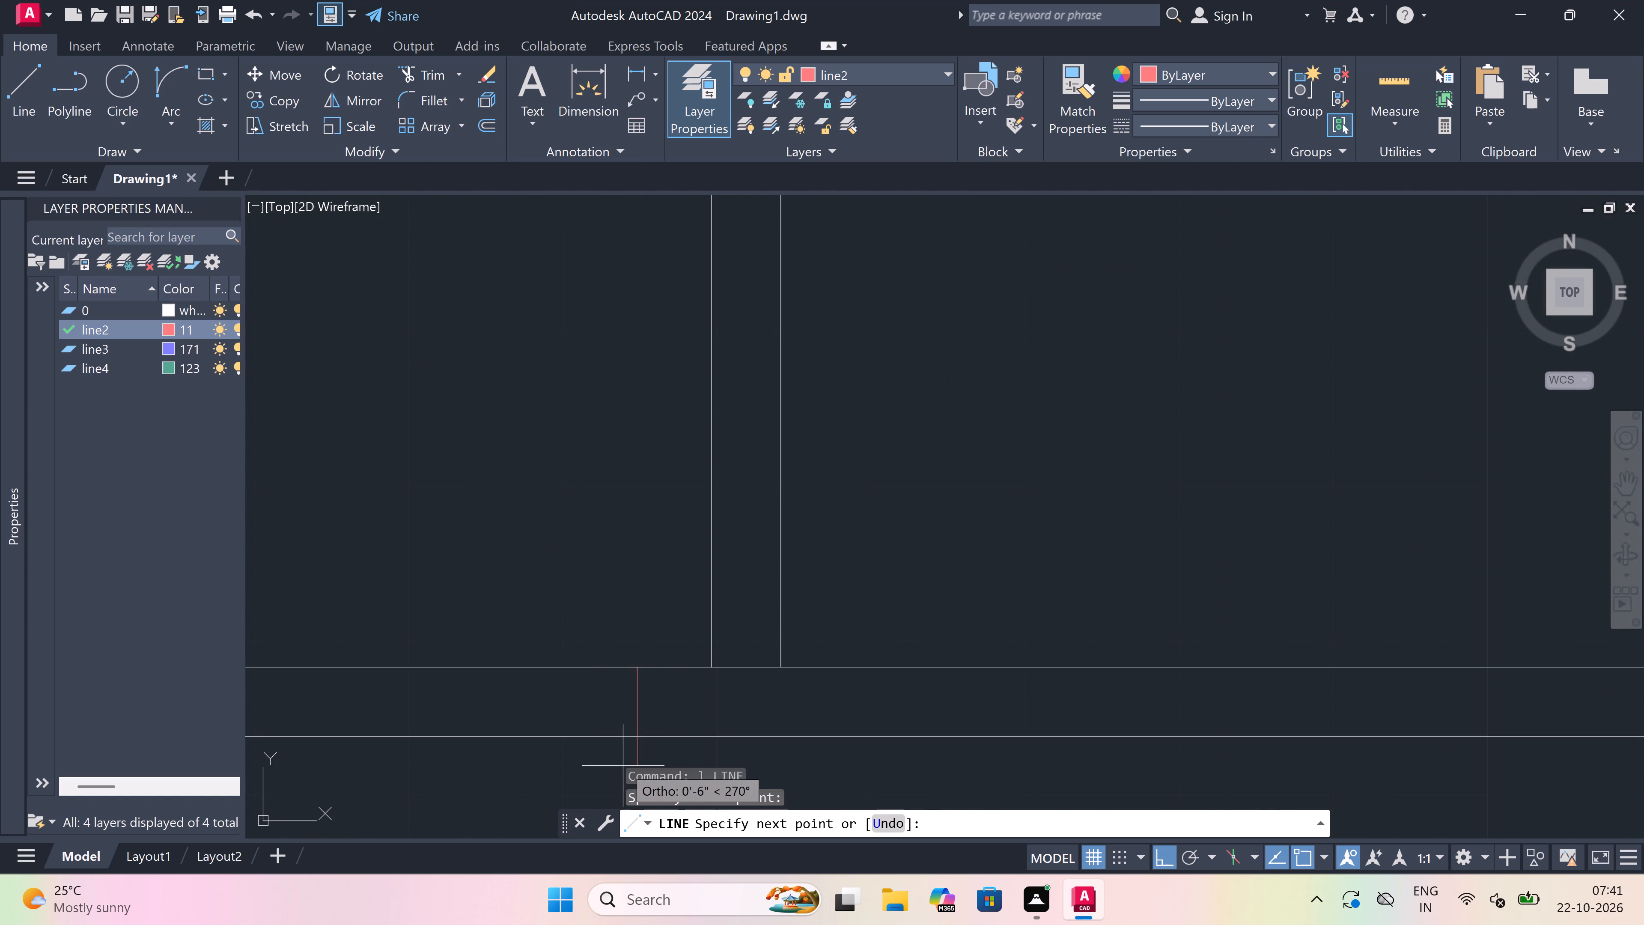
{"action": "left_click", "coordinate": [634, 722]}
{"action": "double_click", "coordinate": [633, 735]}
Continue from this jamb's midpoint with a 2" stub to the left and a 2' vertical door leaf up into the small room.
{"action": "scroll", "coordinate": [641, 696], "scroll_direction": "up", "scroll_amount": 2}
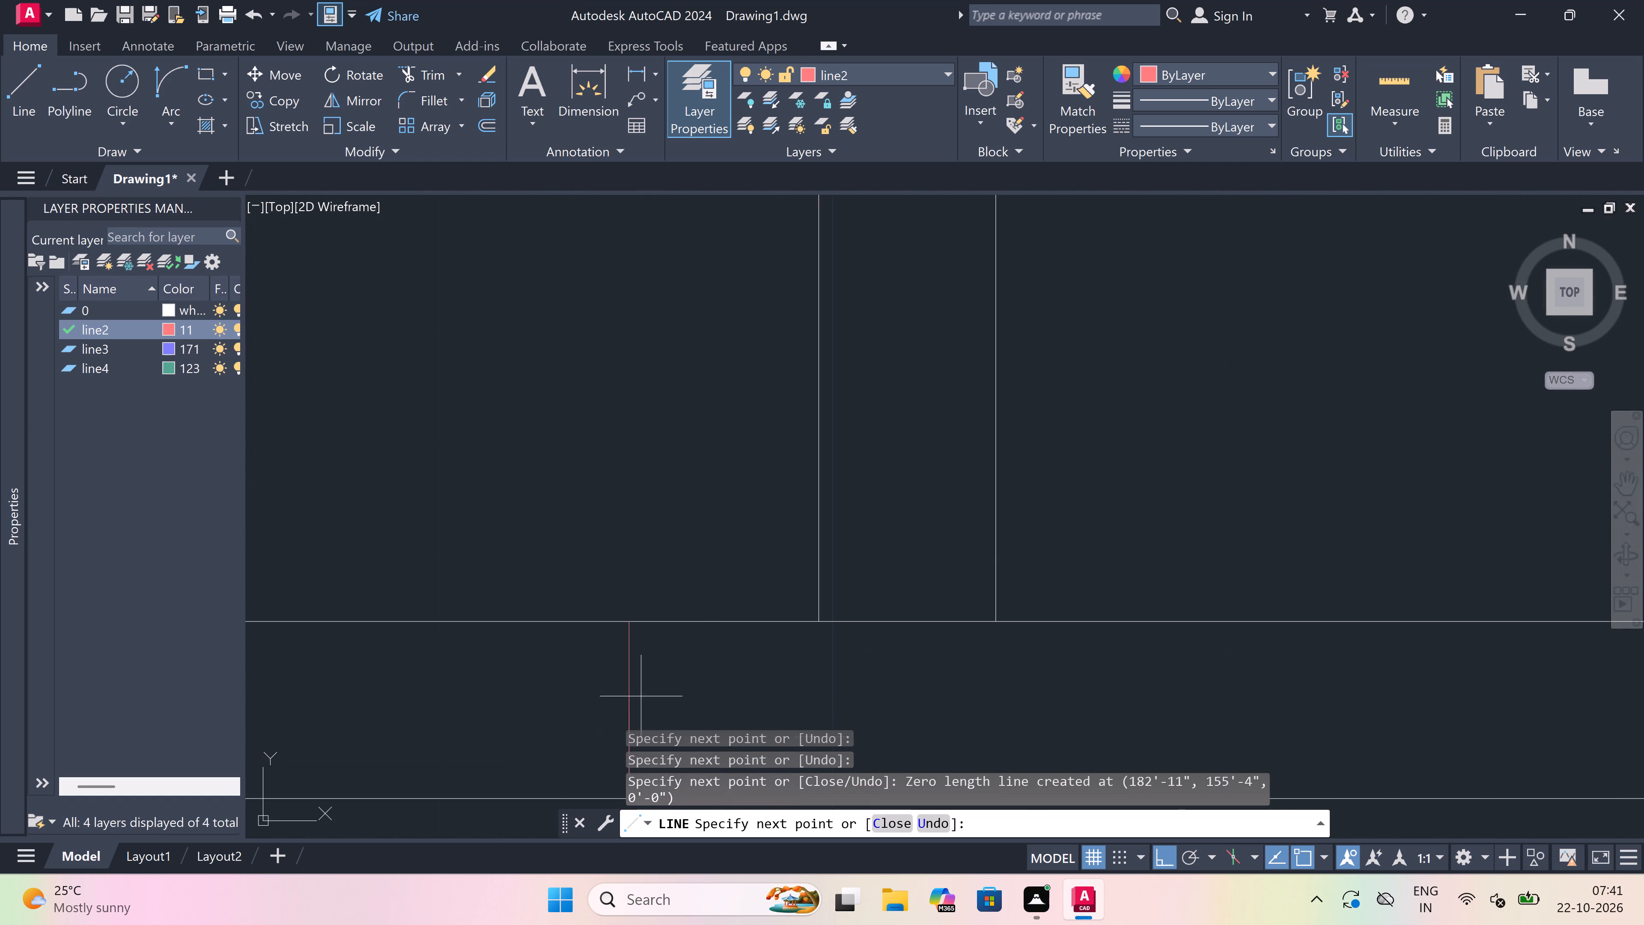
{"action": "scroll", "coordinate": [634, 698], "scroll_direction": "down", "scroll_amount": 4}
{"action": "scroll", "coordinate": [630, 732], "scroll_direction": "up", "scroll_amount": 6}
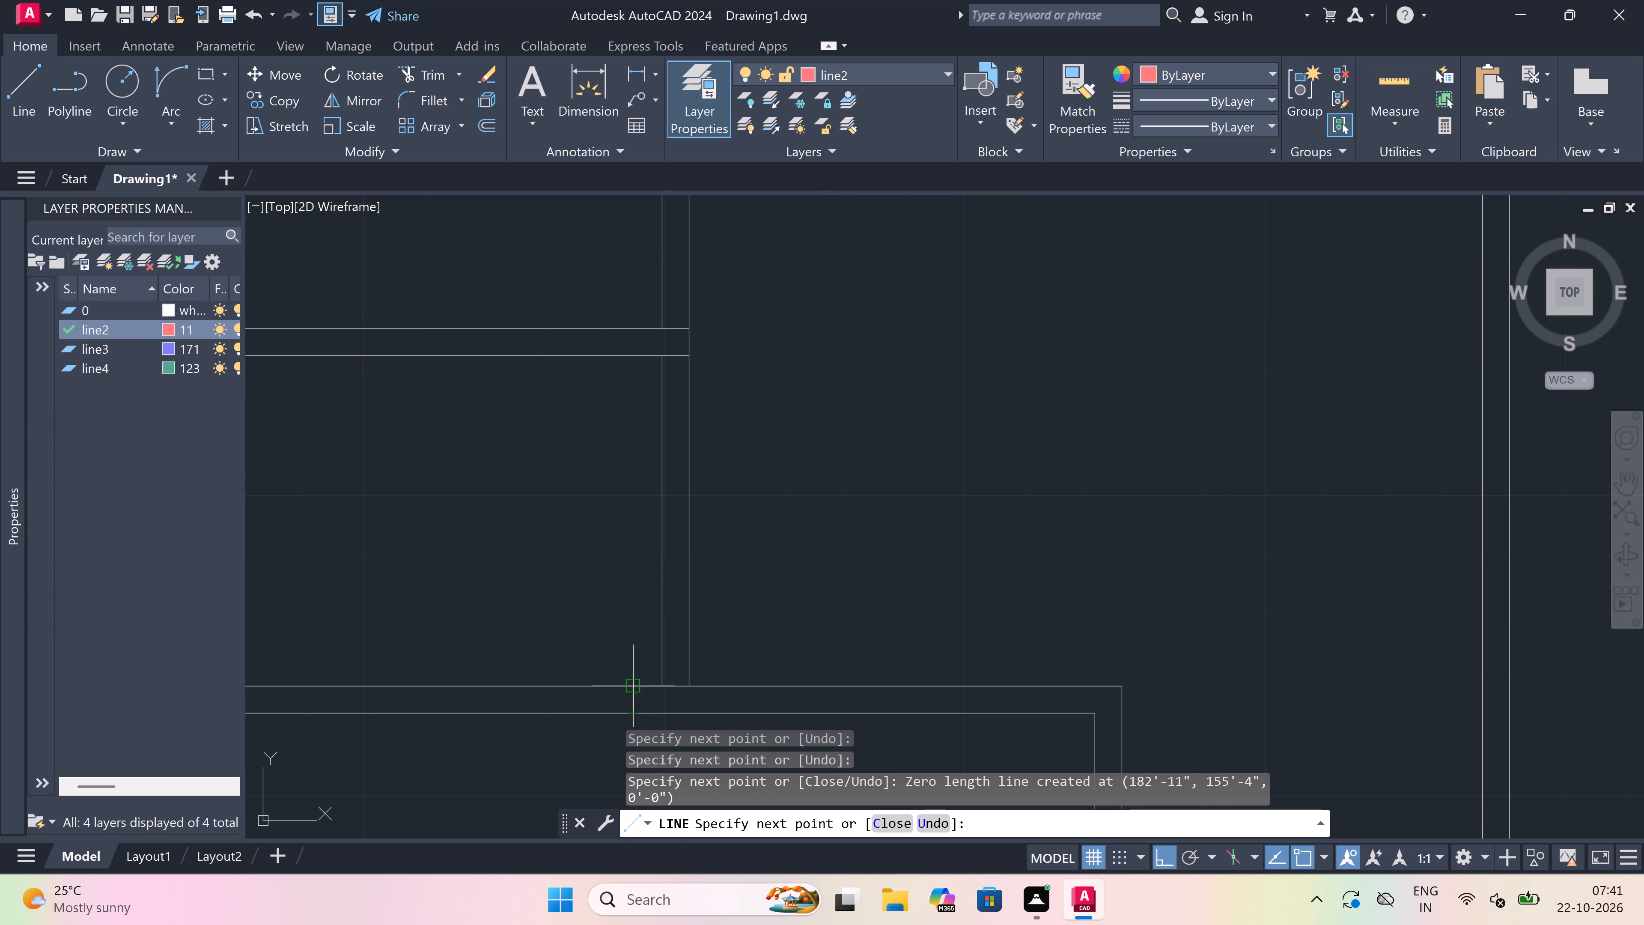
{"action": "scroll", "coordinate": [638, 647], "scroll_direction": "down", "scroll_amount": 4}
{"action": "scroll", "coordinate": [628, 668], "scroll_direction": "up", "scroll_amount": 5}
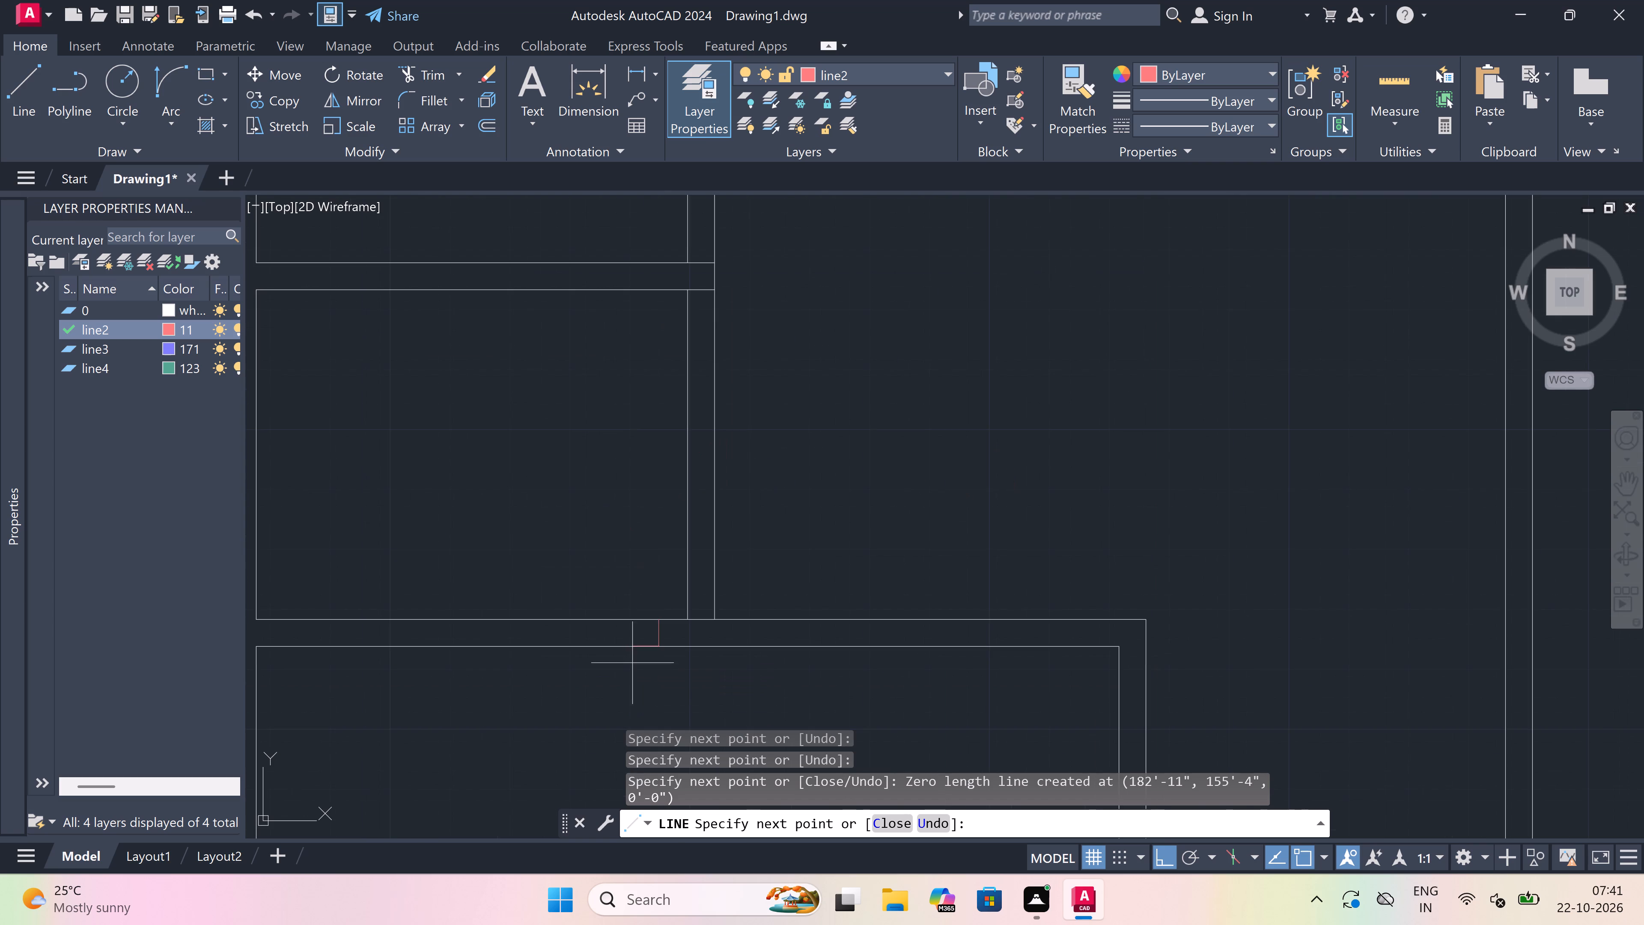
{"action": "scroll", "coordinate": [667, 605], "scroll_direction": "up", "scroll_amount": 4}
{"action": "scroll", "coordinate": [666, 607], "scroll_direction": "down", "scroll_amount": 2}
{"action": "scroll", "coordinate": [611, 687], "scroll_direction": "up", "scroll_amount": 2}
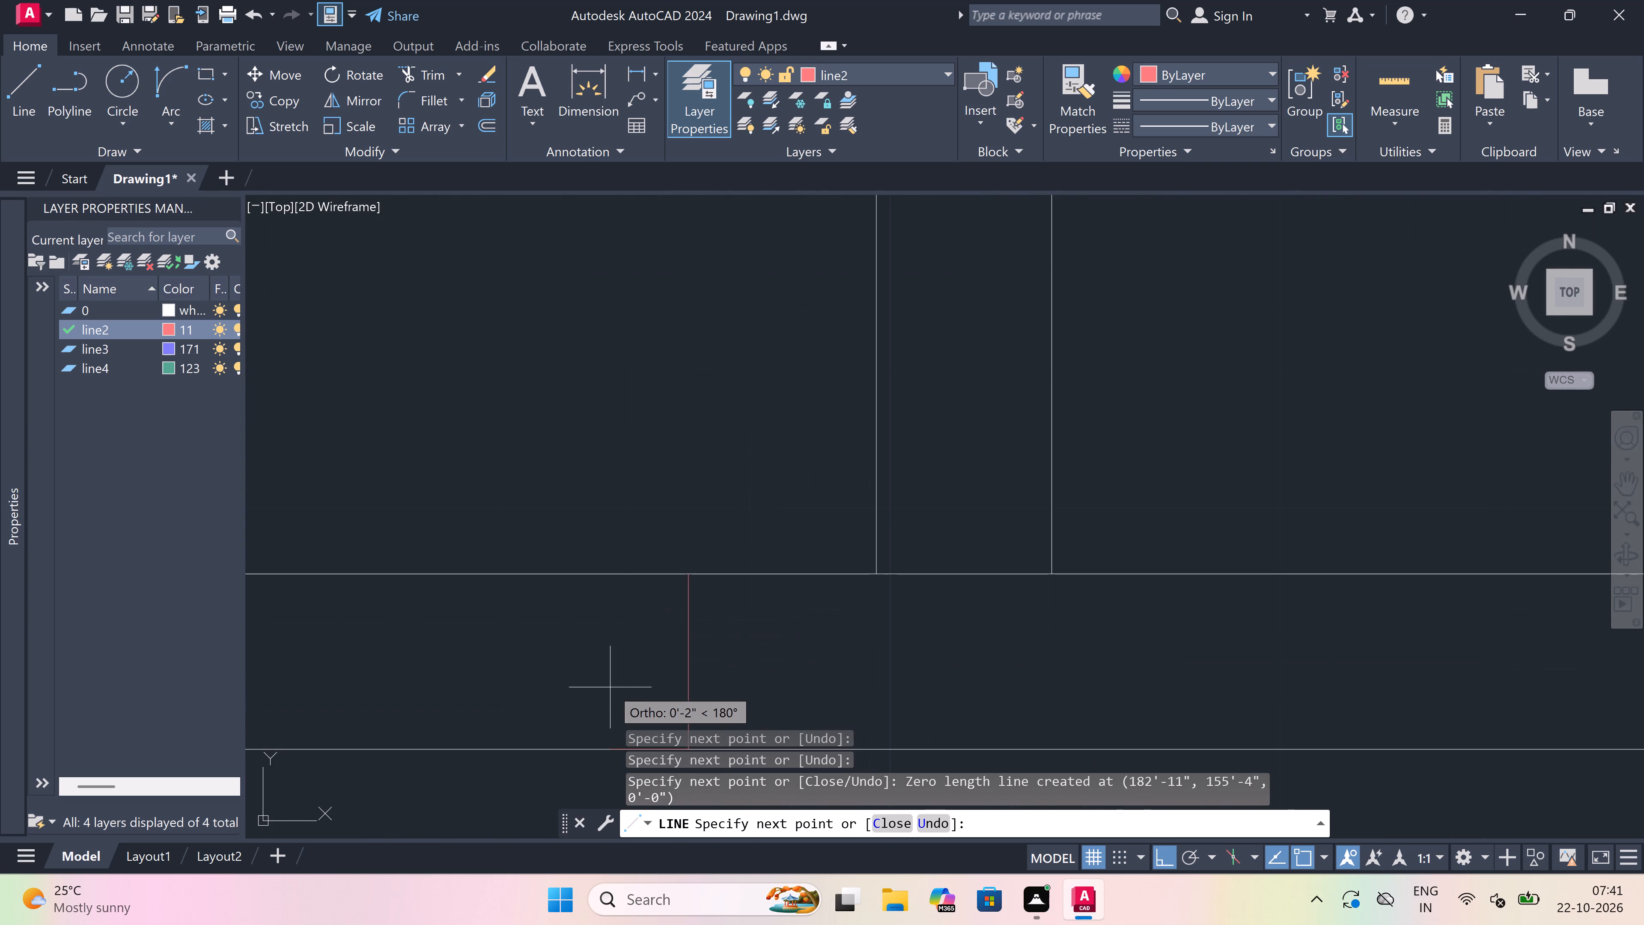
{"action": "scroll", "coordinate": [688, 675], "scroll_direction": "down", "scroll_amount": 1}
{"action": "left_click", "coordinate": [688, 669]}
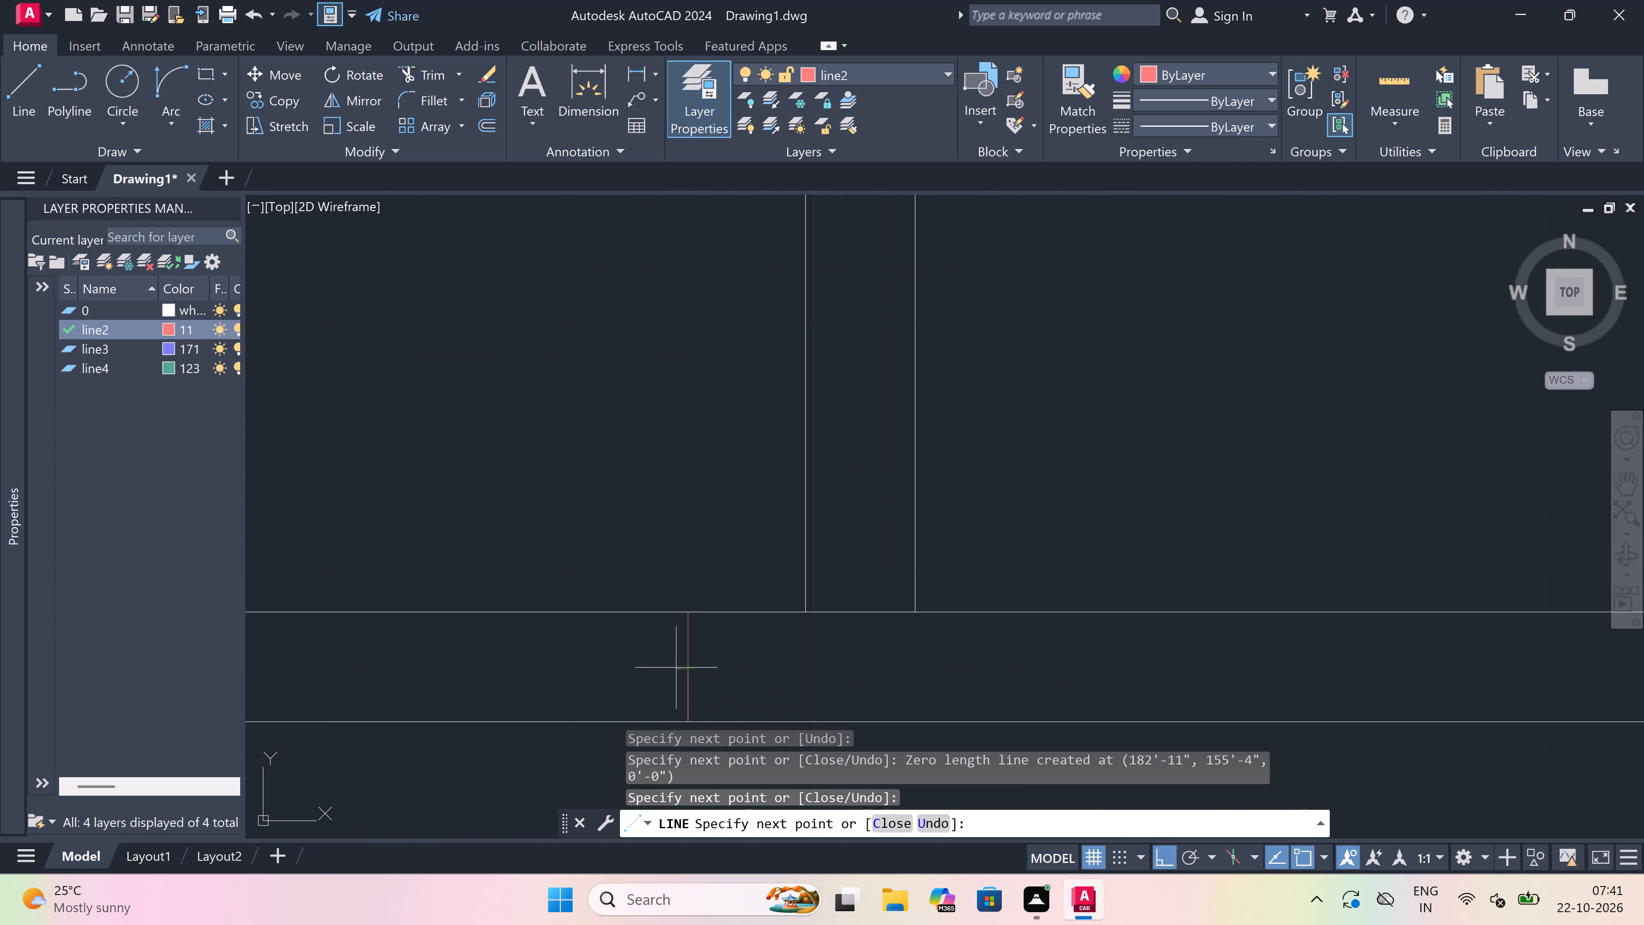
{"action": "key", "text": "2"}
{"action": "type", "text": "\""}
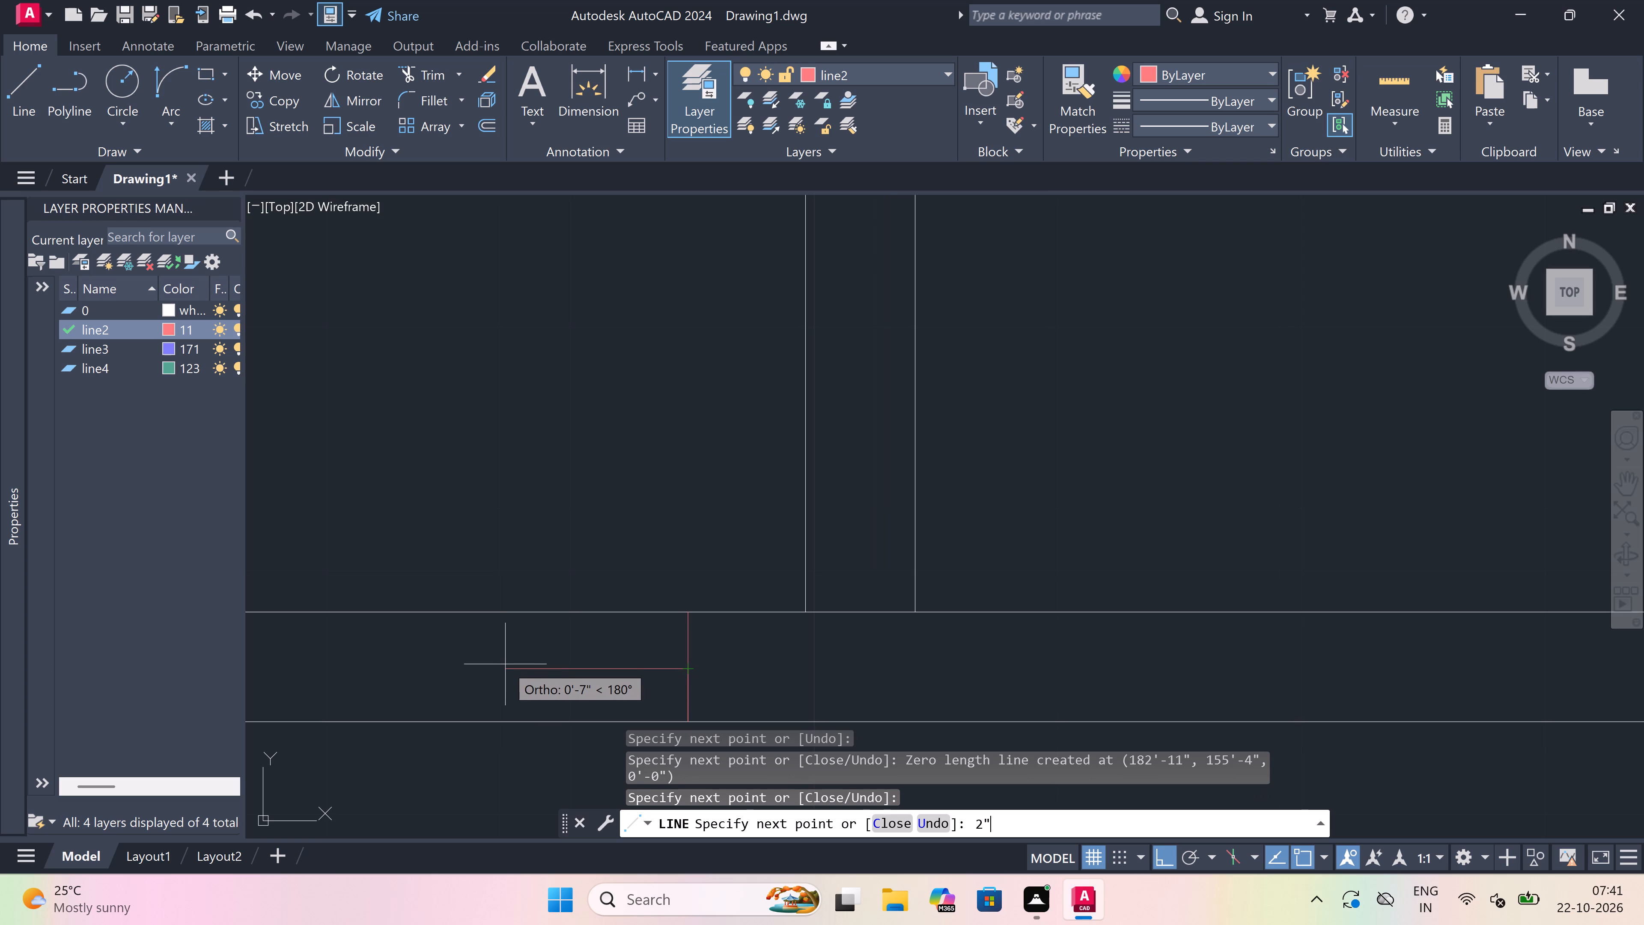
{"action": "key", "text": "space"}
{"action": "key", "text": "2"}
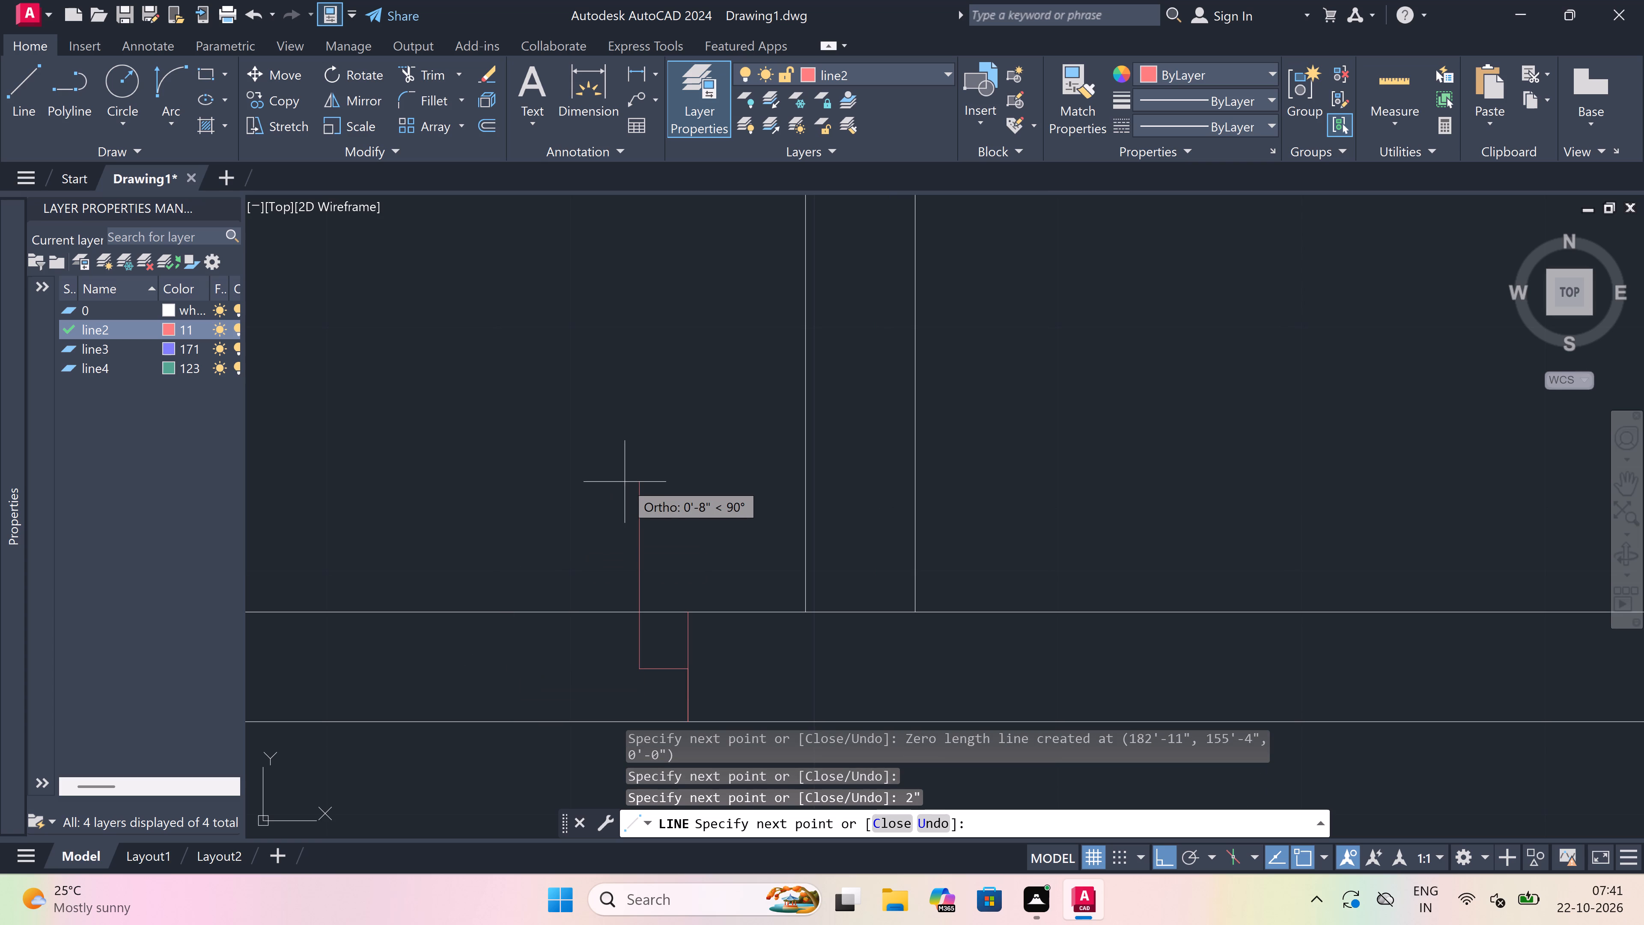
{"action": "type", "text": "'"}
{"action": "key", "text": "space"}
{"action": "key", "text": "Escape"}
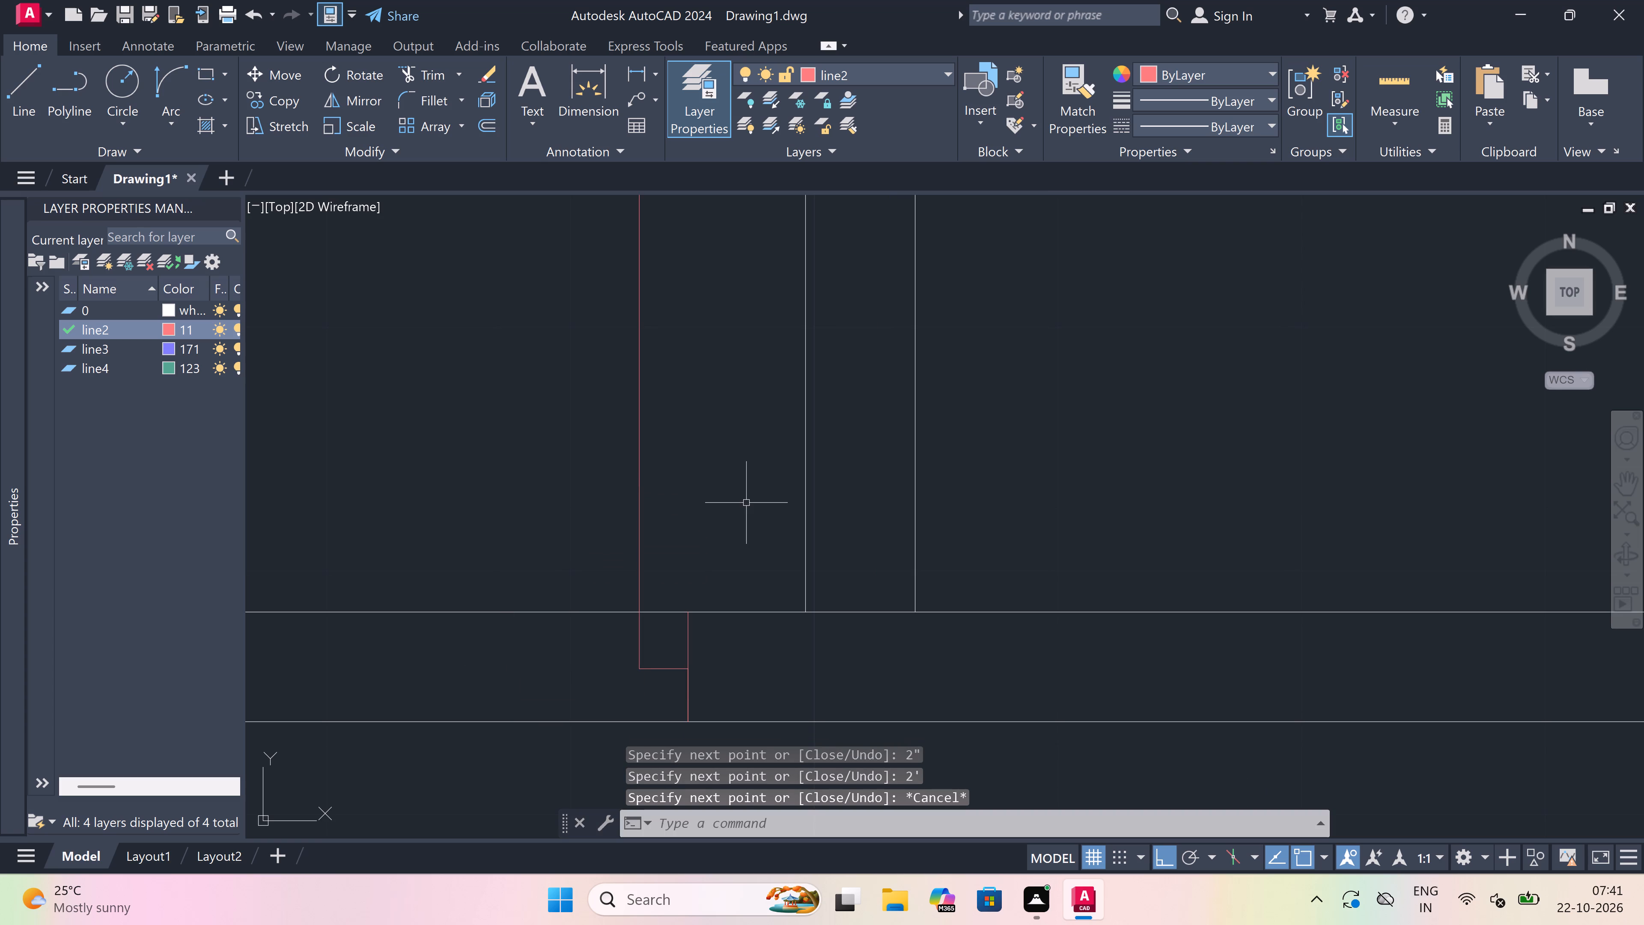
Draw the opposite vertical jamb across the wall below the lower-left small room, with a 2" stub from its midpoint toward the door leaf.
{"action": "key", "text": "space"}
{"action": "scroll", "coordinate": [753, 511], "scroll_direction": "down", "scroll_amount": 2}
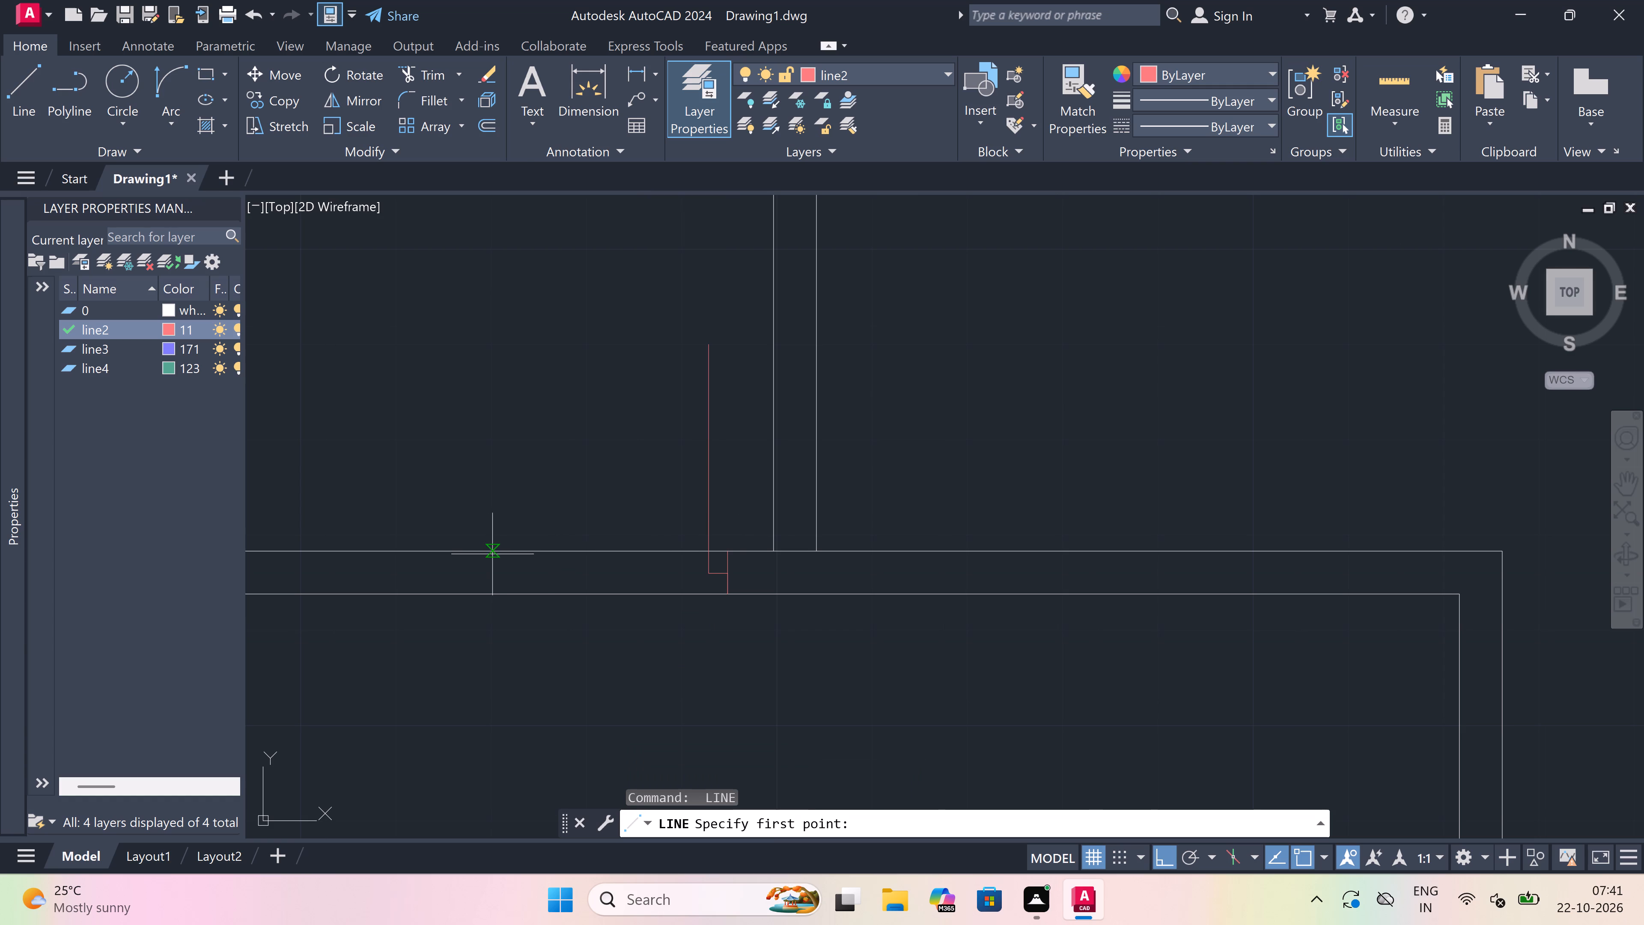
{"action": "left_click", "coordinate": [515, 554]}
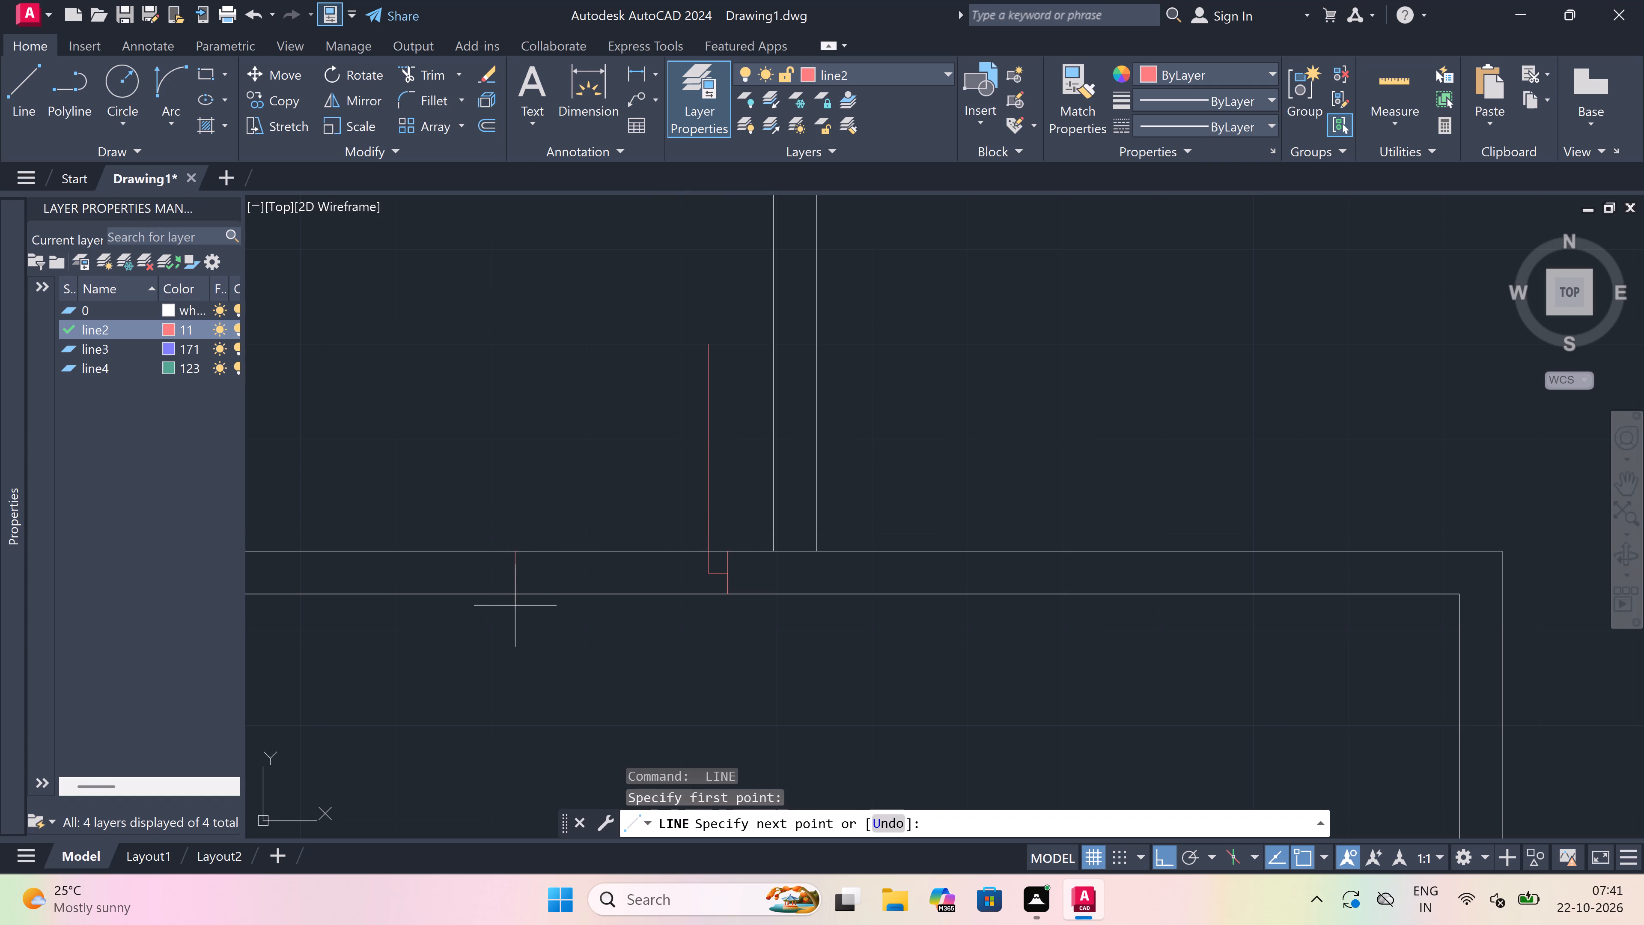
{"action": "left_click", "coordinate": [515, 606]}
{"action": "left_click", "coordinate": [512, 570]}
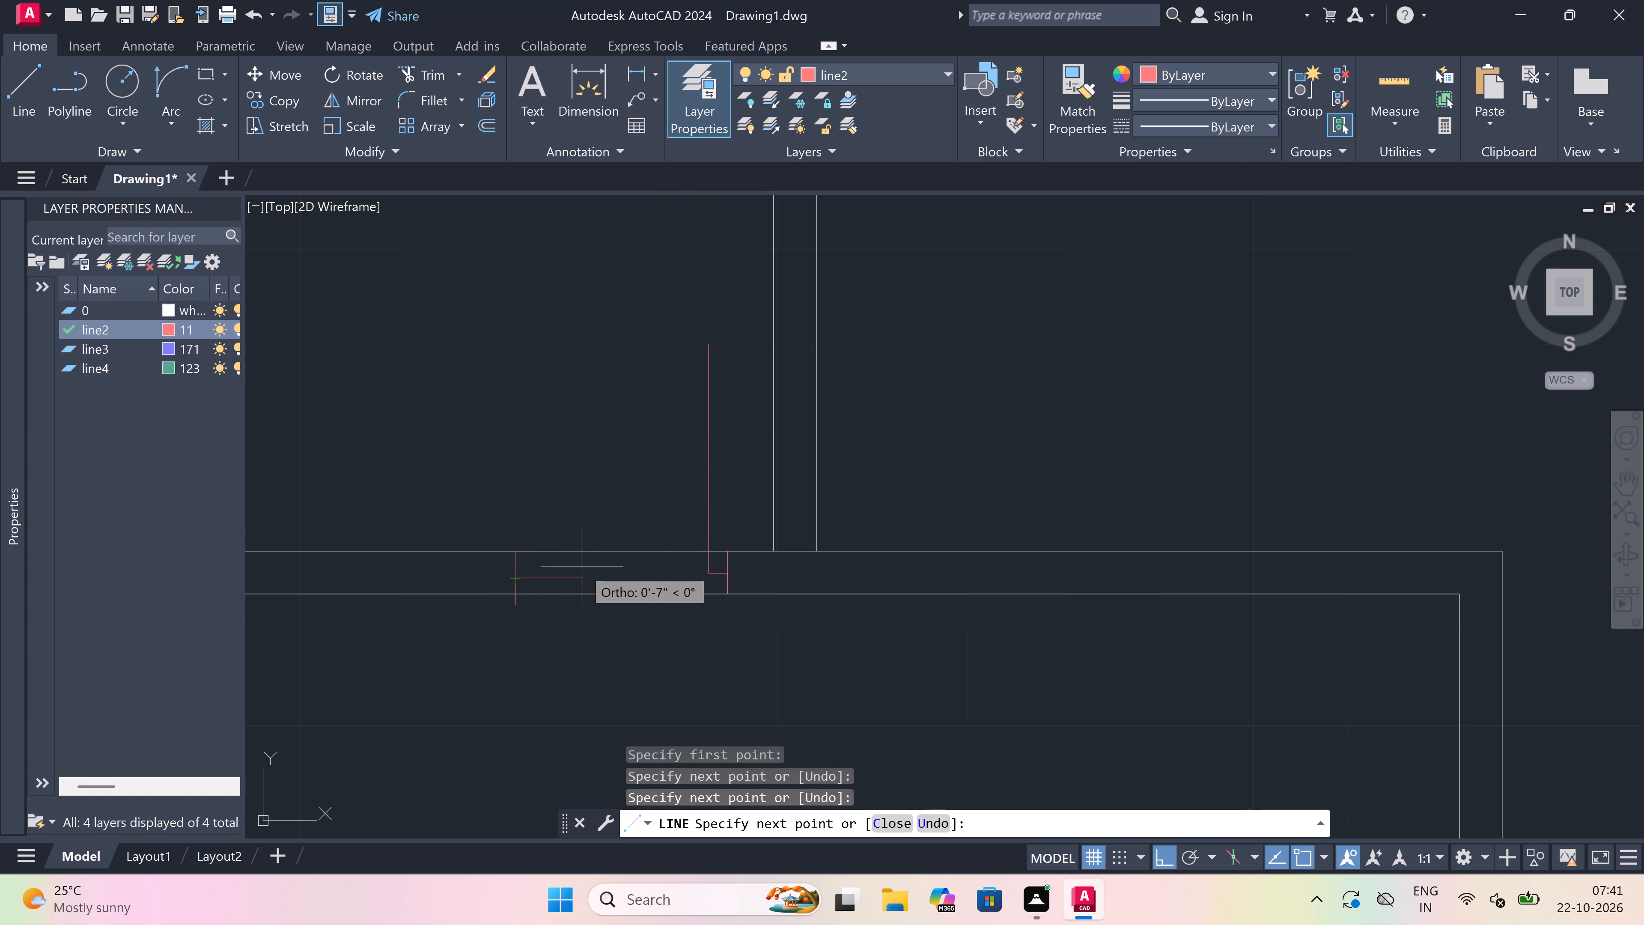
{"action": "key", "text": "ctrl+z"}
{"action": "key", "text": "ctrl+z"}
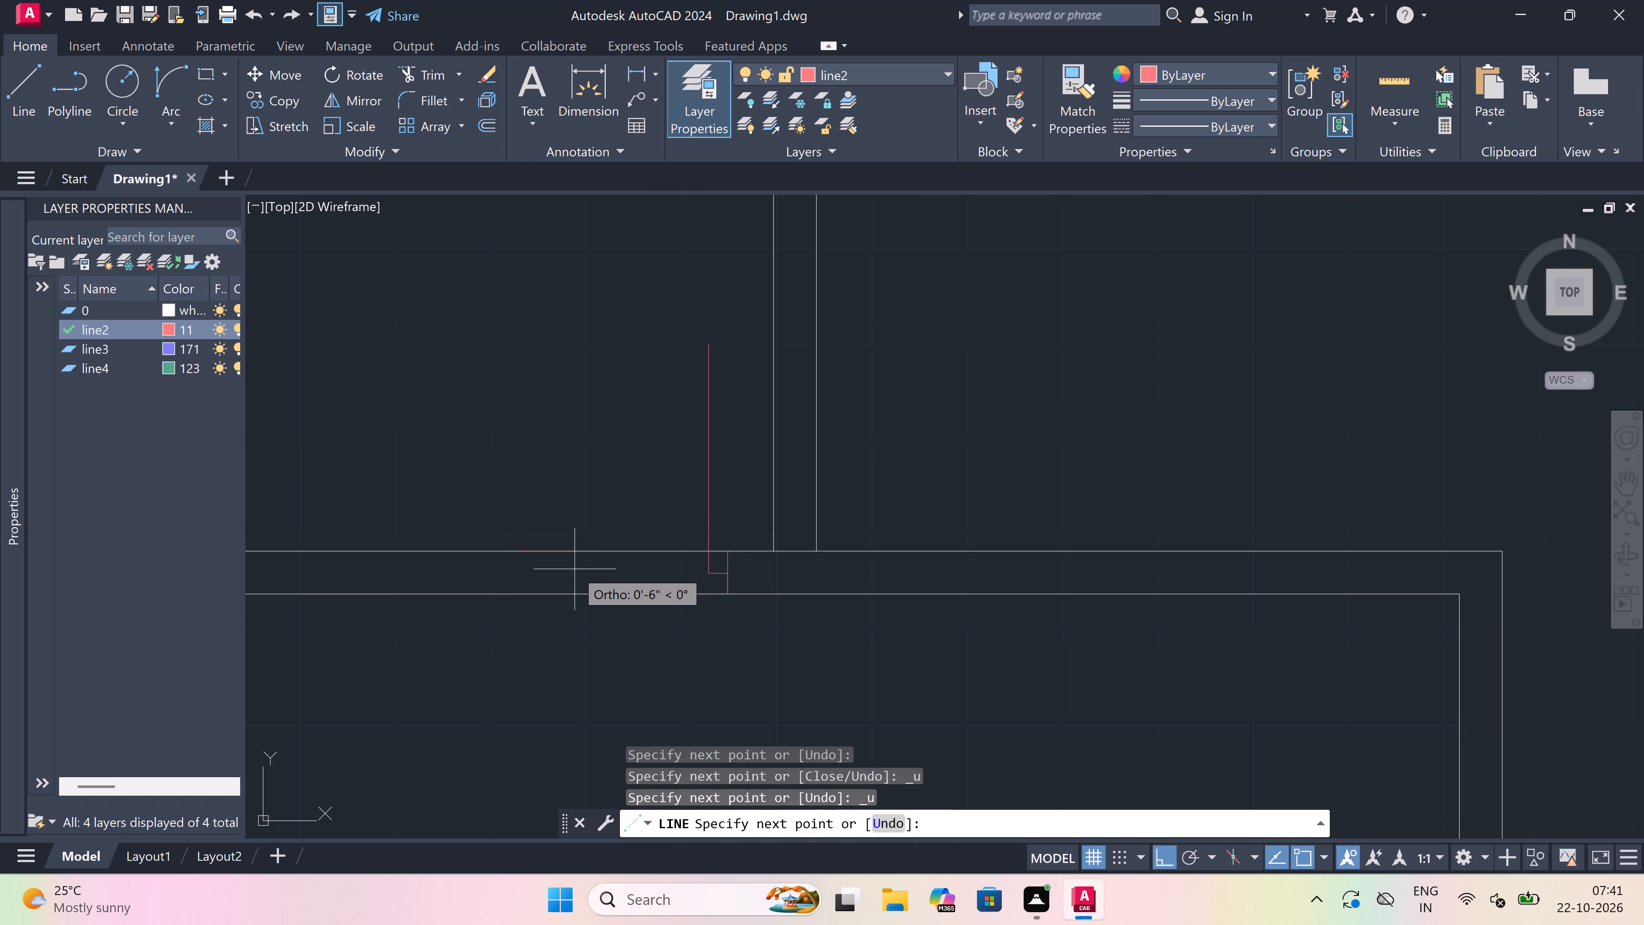
{"action": "left_click", "coordinate": [510, 591]}
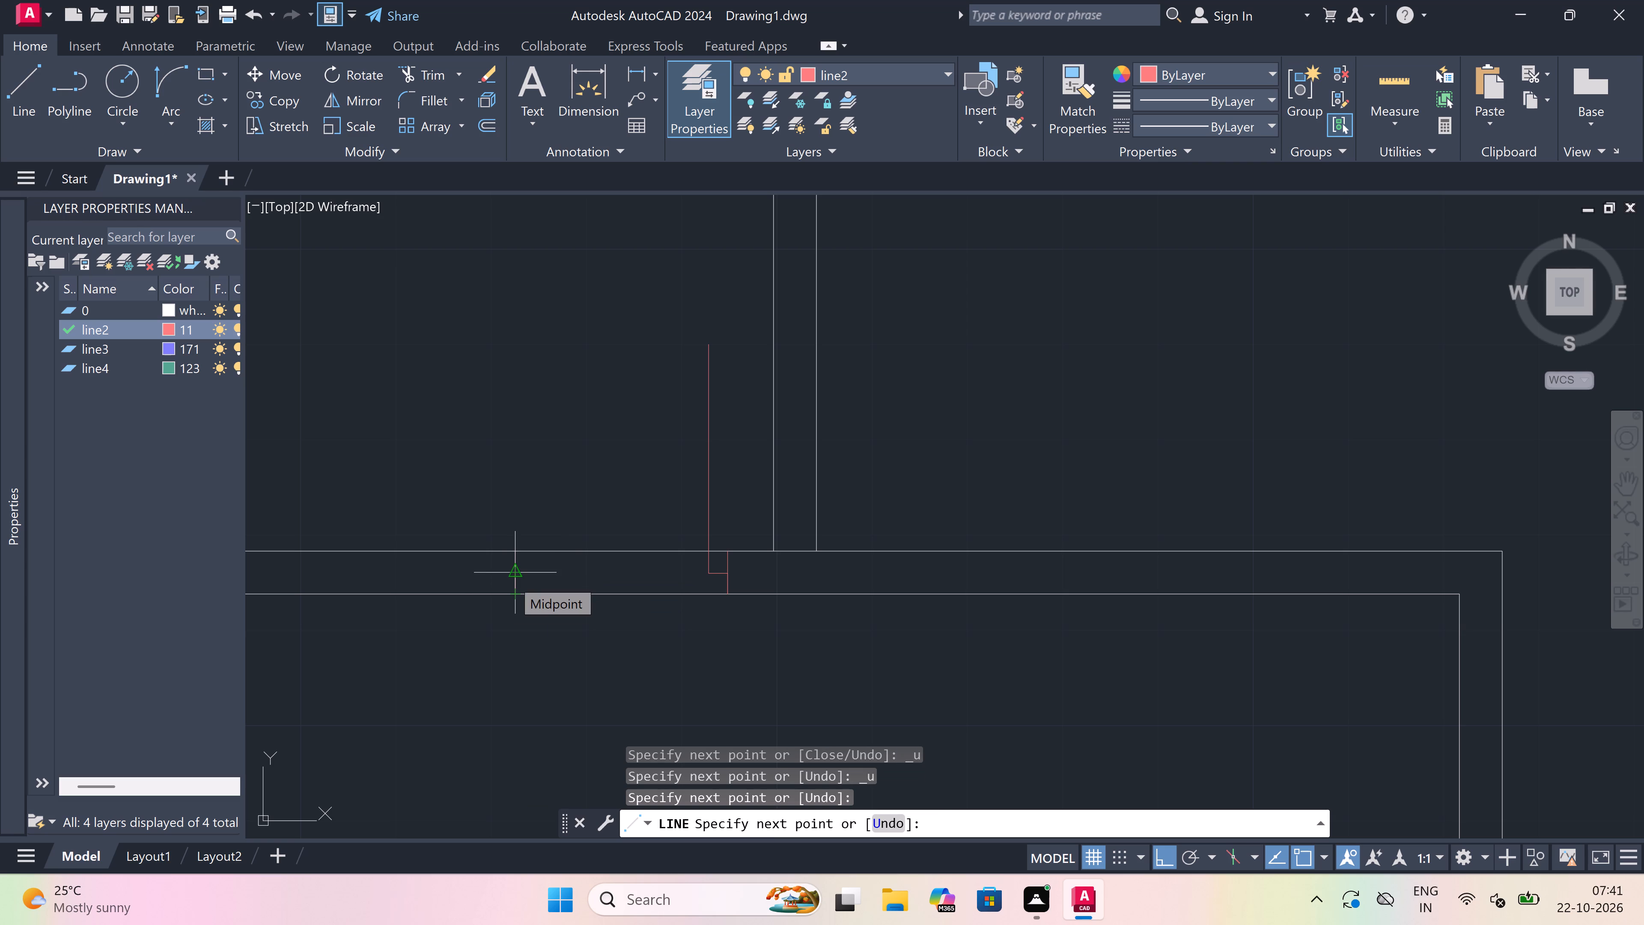
{"action": "left_click", "coordinate": [514, 567]}
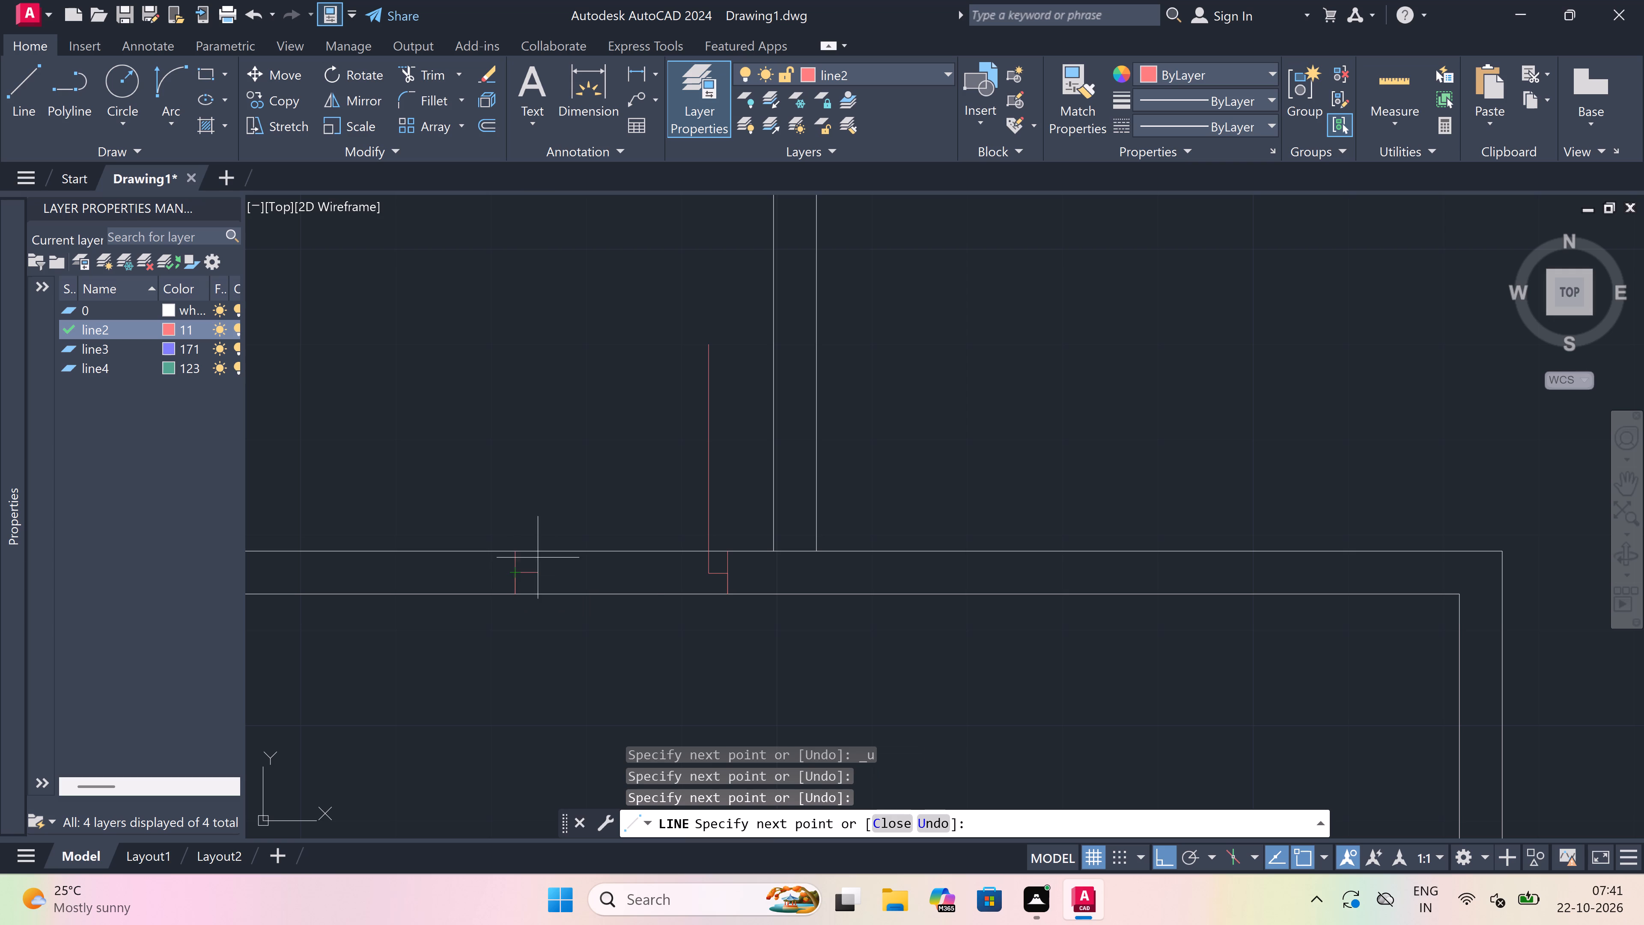
{"action": "key", "text": "2"}
{"action": "type", "text": "\""}
{"action": "key", "text": "space"}
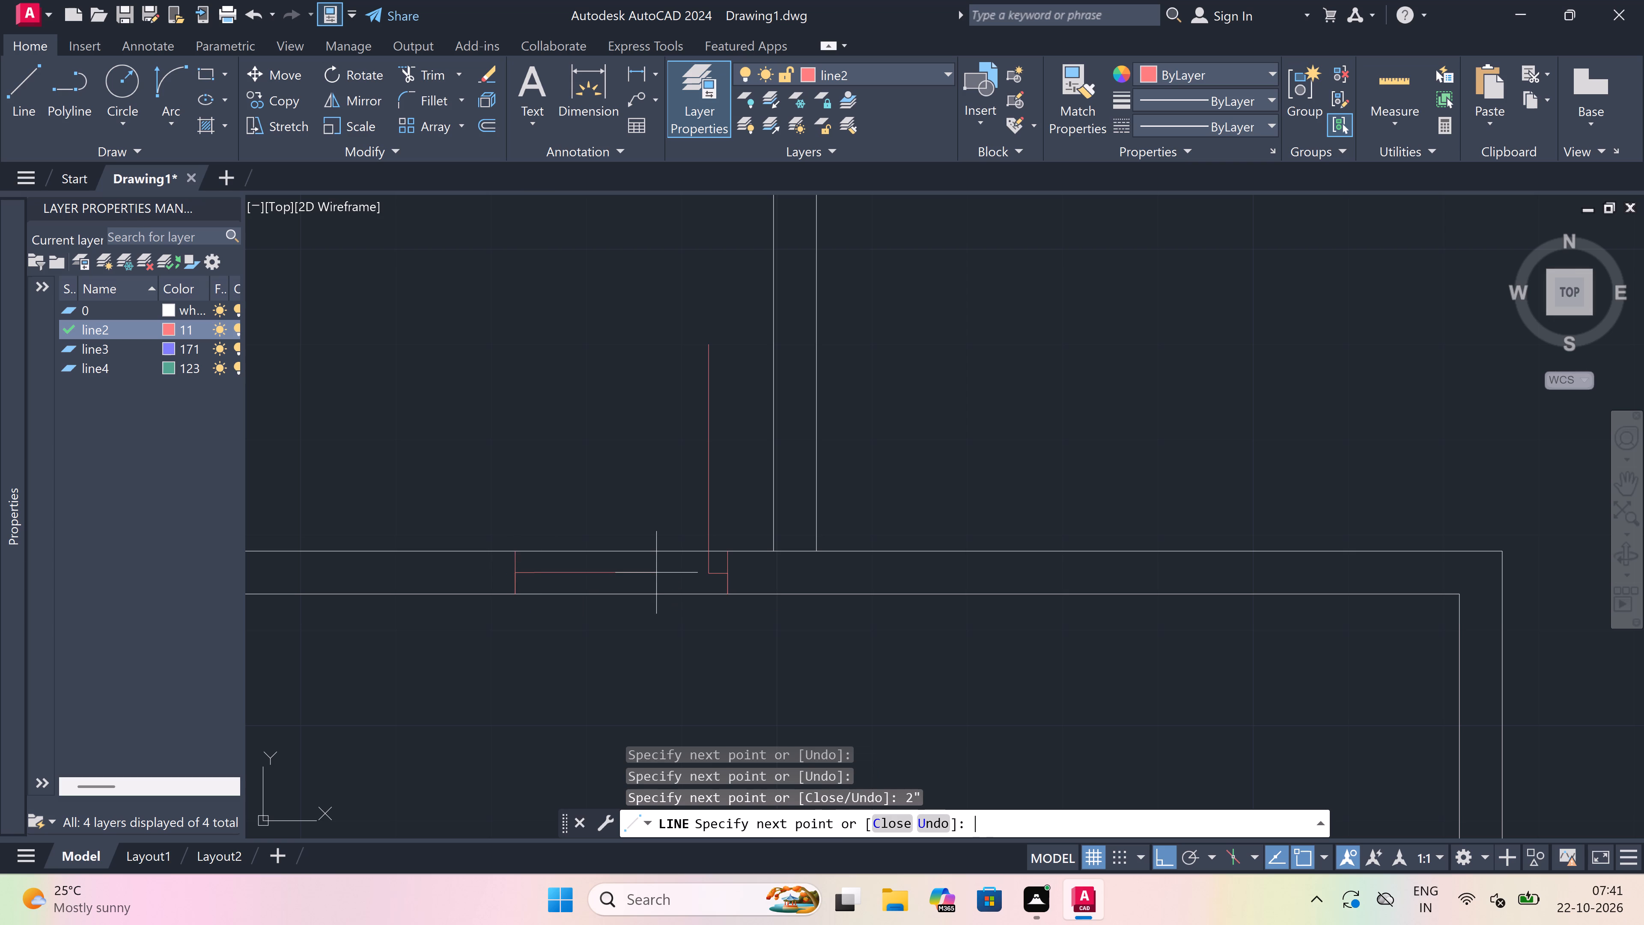
{"action": "key", "text": "Escape"}
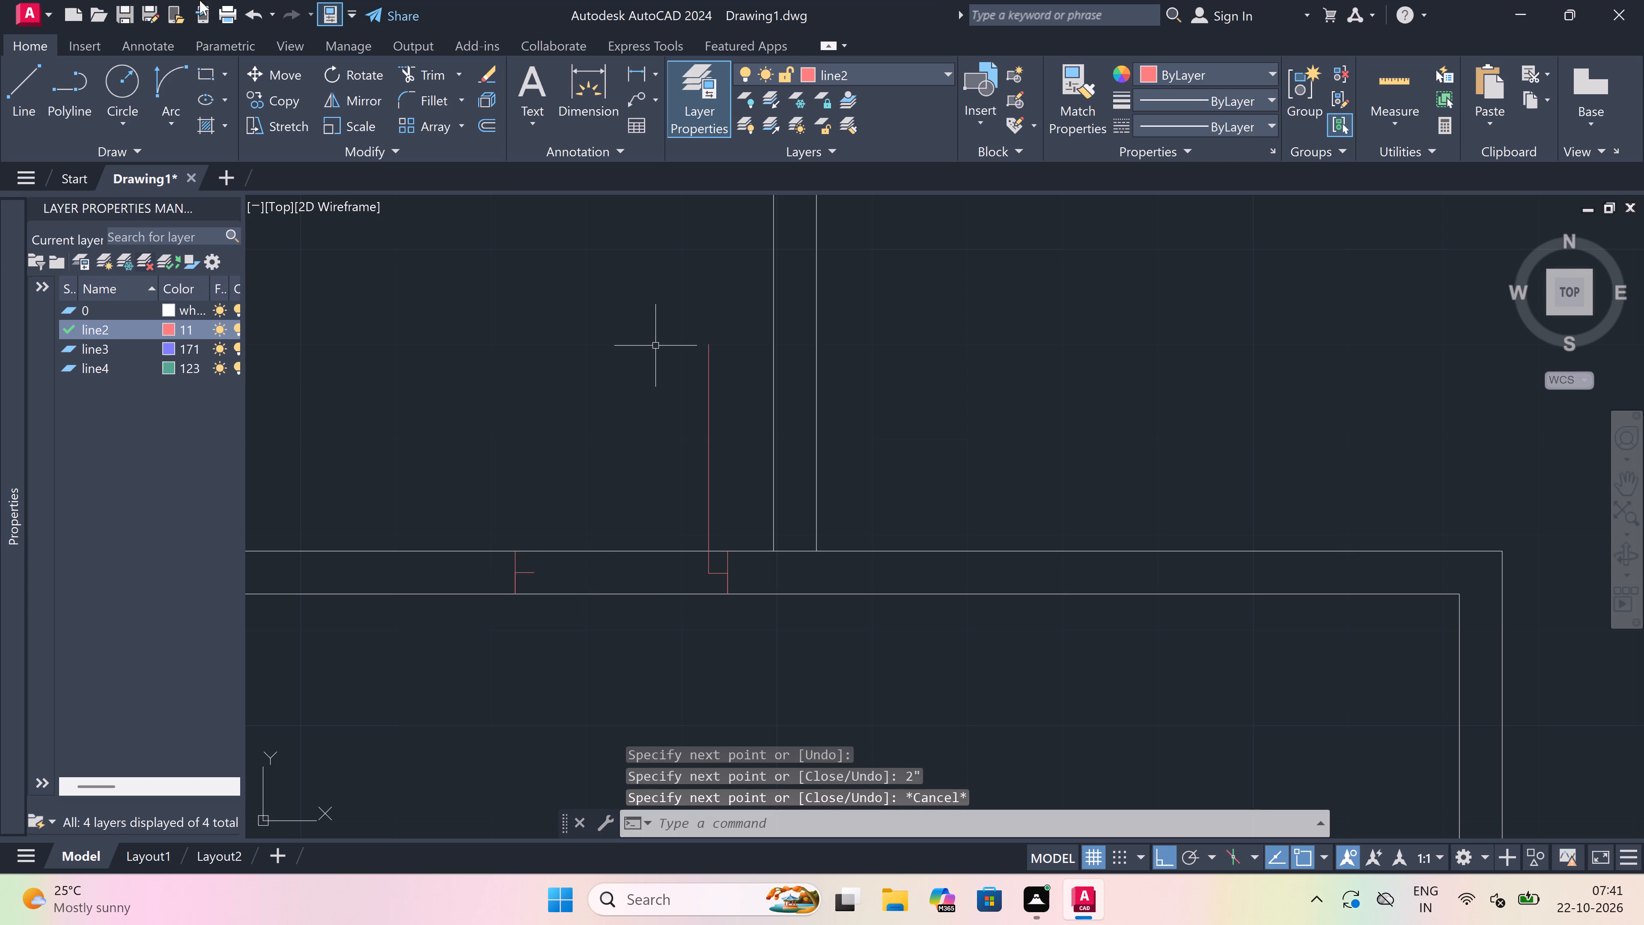
Draw the door's swing arc from the leaf's upper end to the opposite stub's end, with a horizontal start tangent.
{"action": "left_click", "coordinate": [158, 88]}
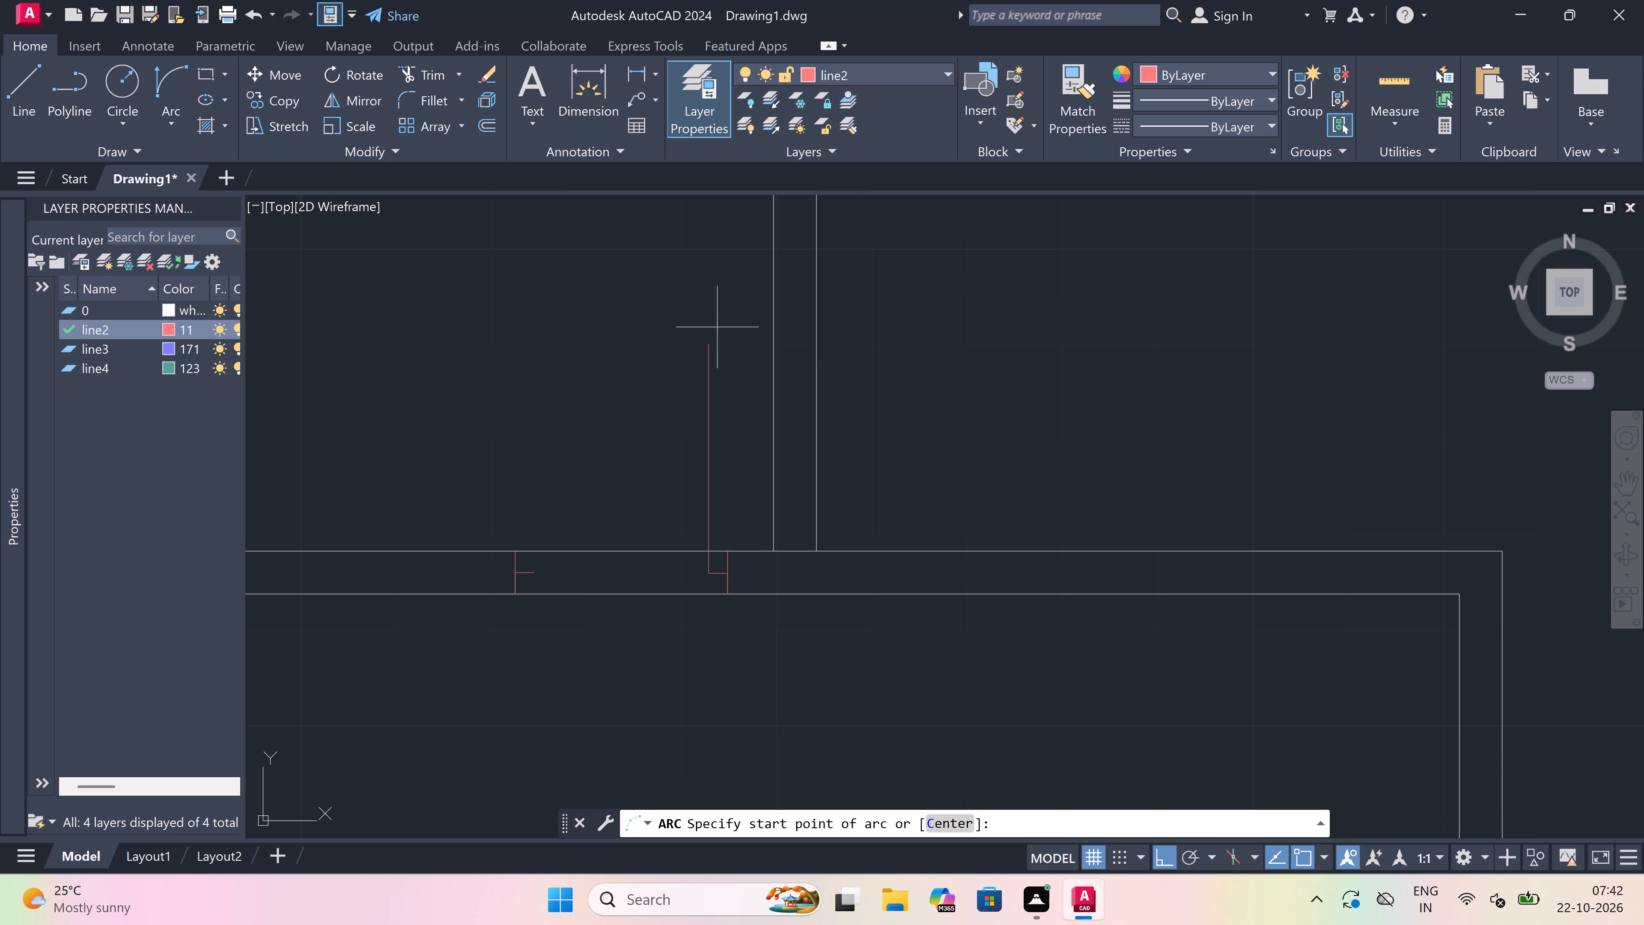
{"action": "left_click", "coordinate": [712, 341]}
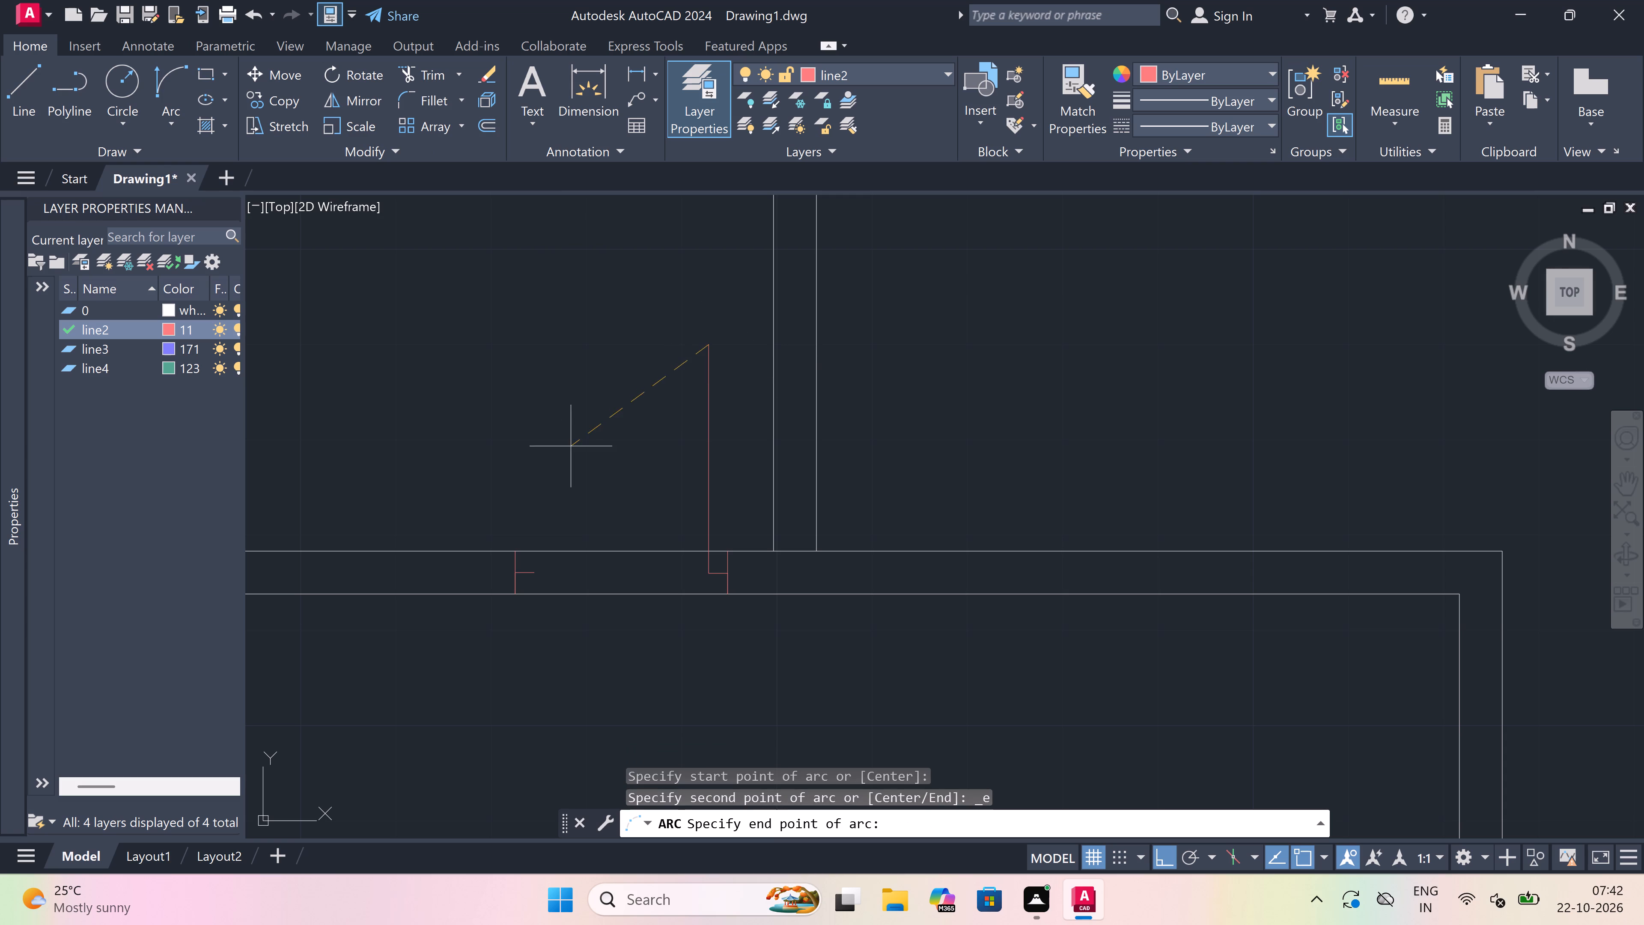
{"action": "left_click", "coordinate": [536, 566]}
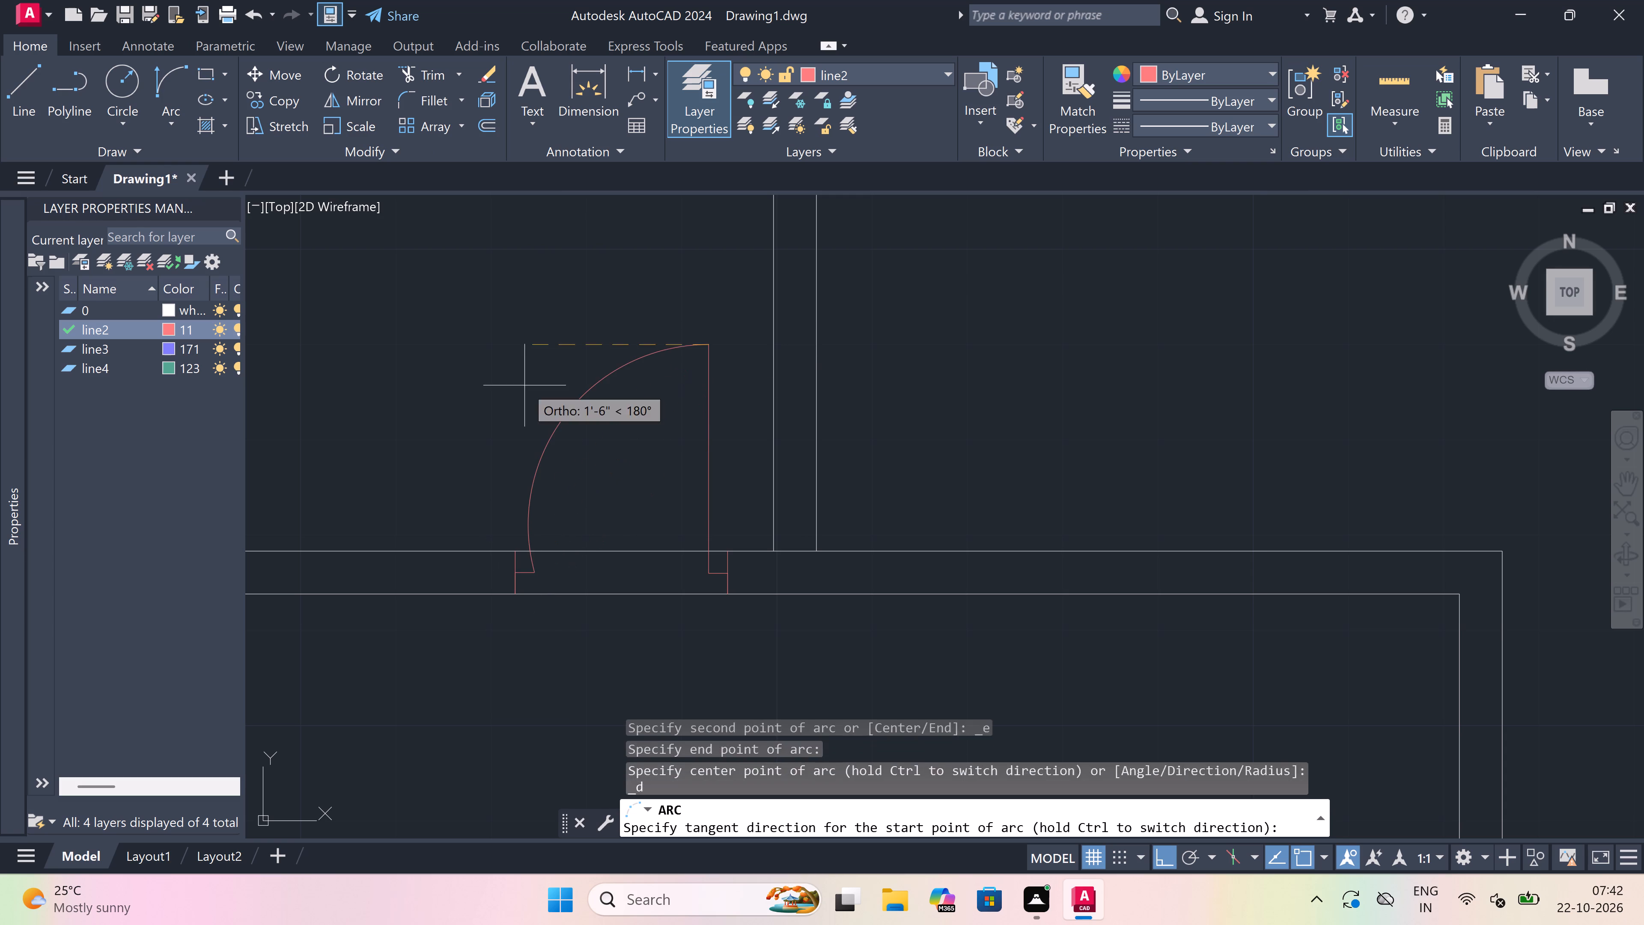
{"action": "double_click", "coordinate": [524, 384]}
Trim the wall lines within the lower-left small room's door opening and the line crossing the junction with that room's right wall.
{"action": "type", "text": "tr"}
{"action": "key", "text": "space"}
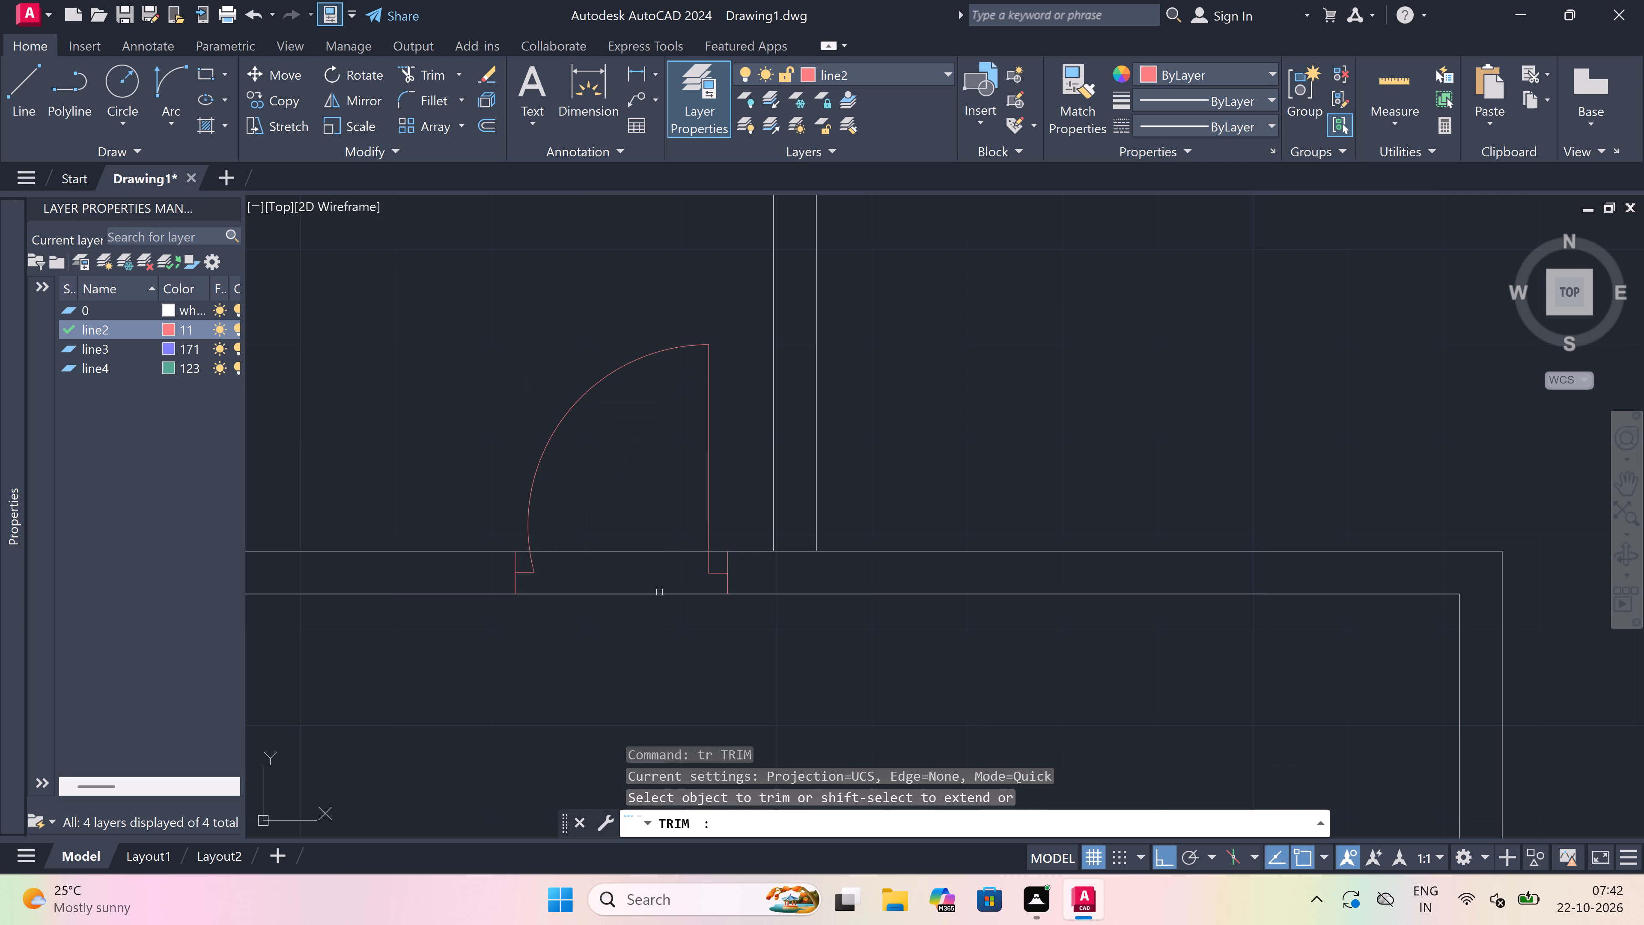
{"action": "left_click_drag", "start_coordinate": [654, 525], "coordinate": [655, 534]}
{"action": "left_click", "coordinate": [628, 697]}
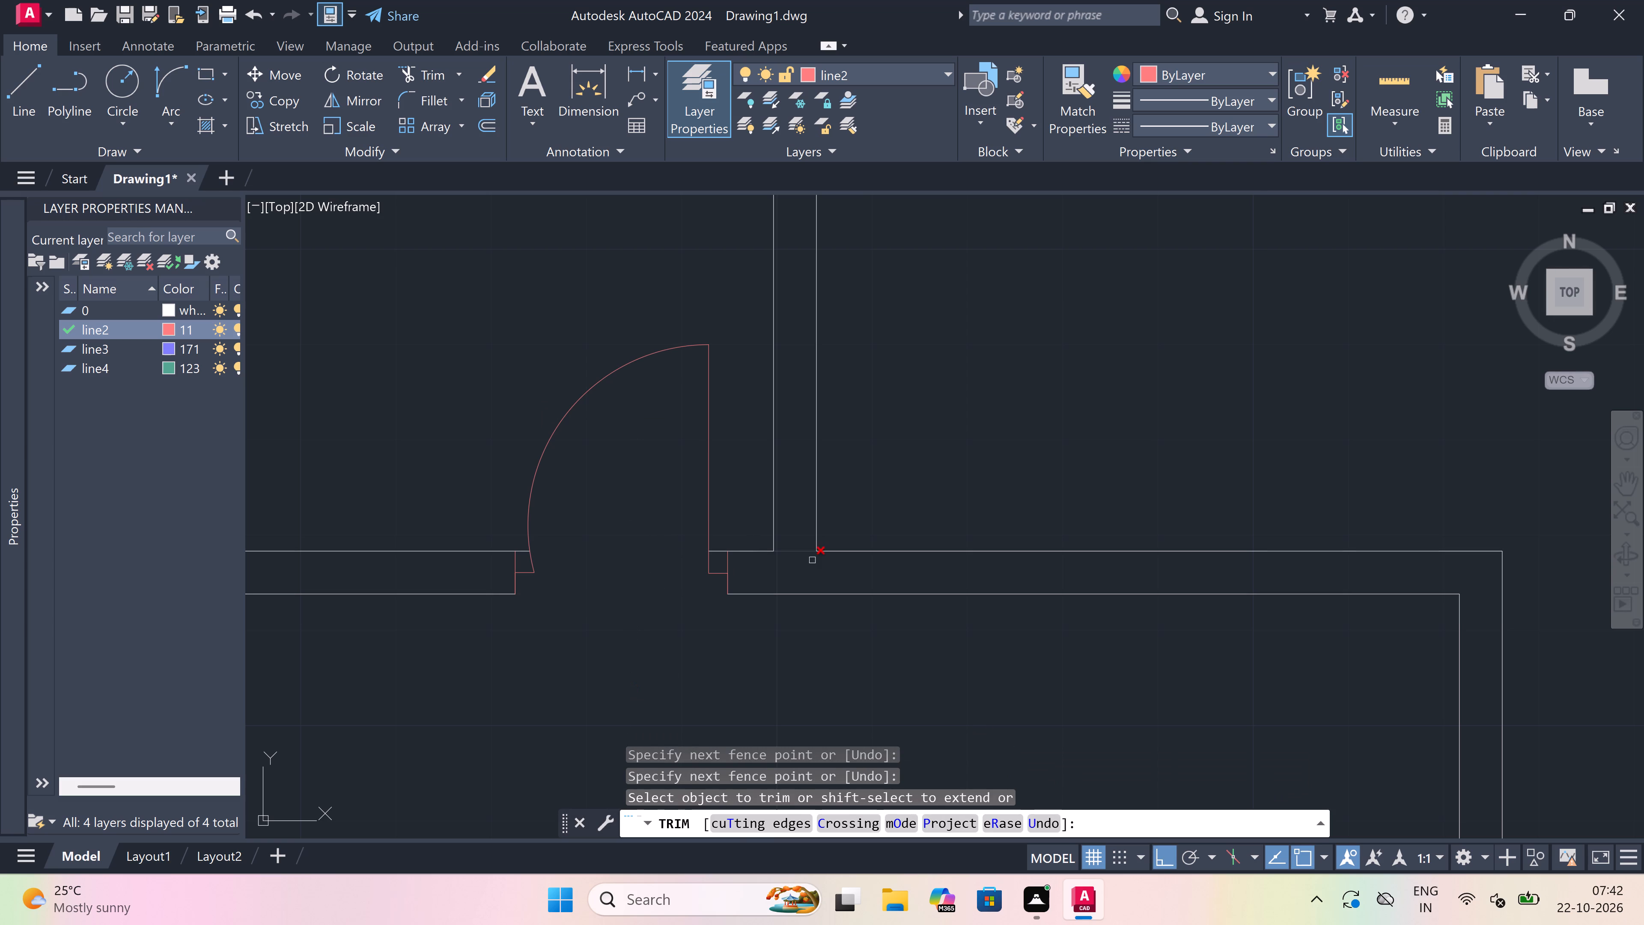
{"action": "left_click", "coordinate": [811, 572]}
{"action": "left_click", "coordinate": [797, 521]}
{"action": "key", "text": "Escape"}
Draw a horizontal jamb line across the right wall of the large left room, just below its upper-right inner corner.
{"action": "scroll", "coordinate": [693, 631], "scroll_direction": "down", "scroll_amount": 2}
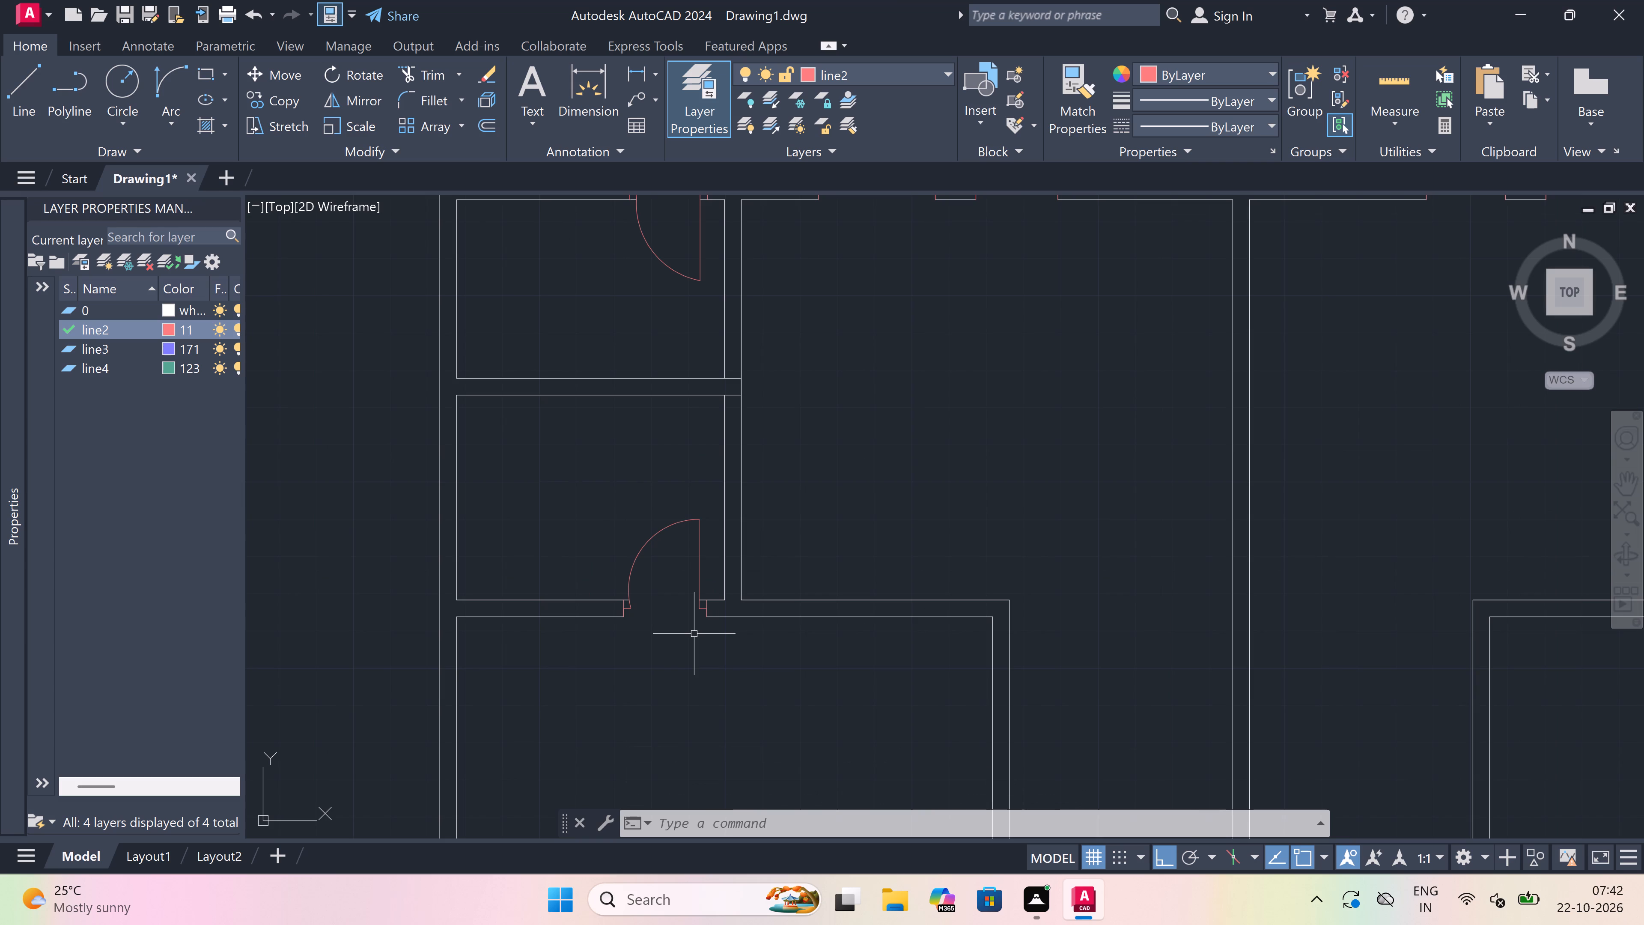
{"action": "type", "text": "l"}
{"action": "key", "text": "space"}
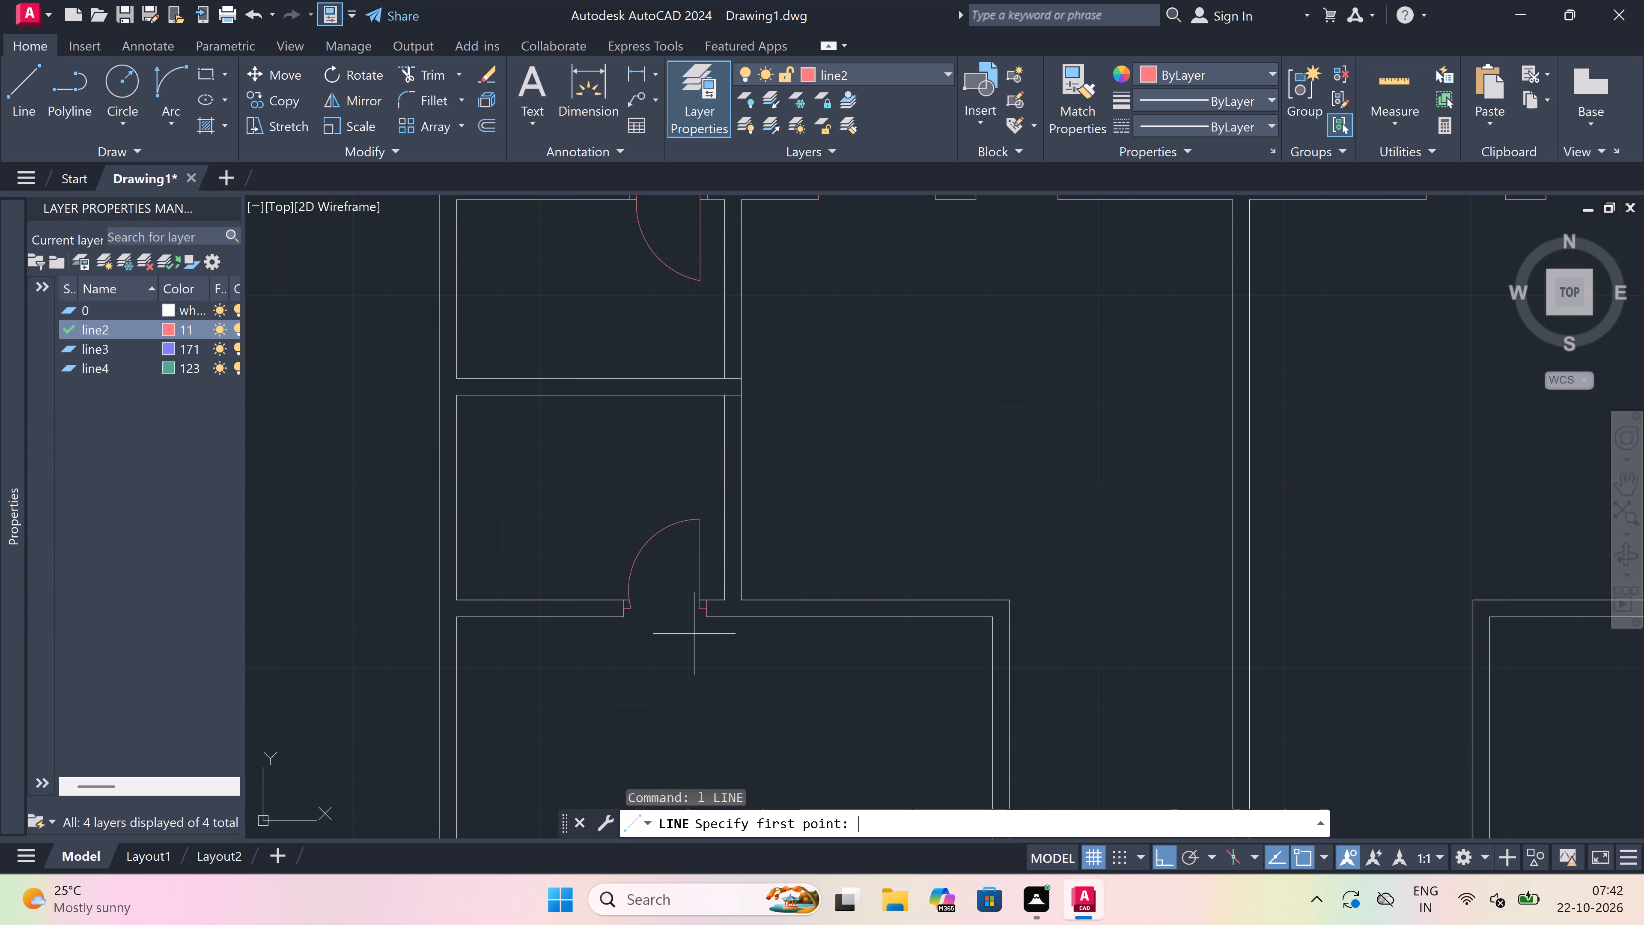
{"action": "scroll", "coordinate": [694, 635], "scroll_direction": "down", "scroll_amount": 3}
{"action": "scroll", "coordinate": [856, 651], "scroll_direction": "up", "scroll_amount": 1}
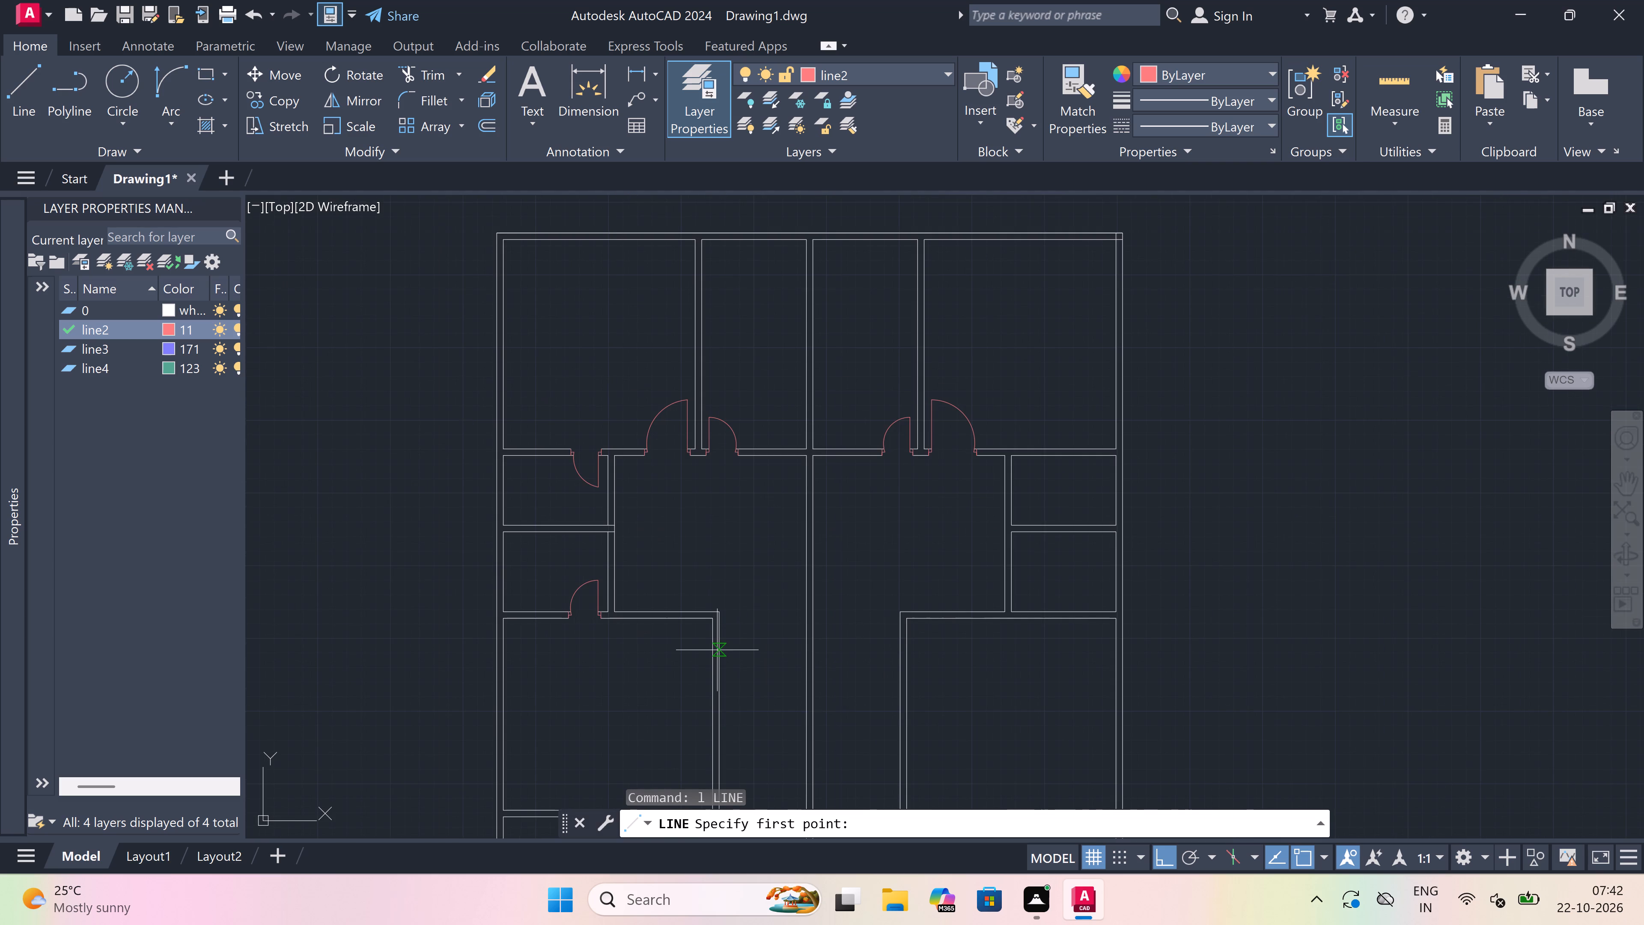
{"action": "scroll", "coordinate": [693, 653], "scroll_direction": "up", "scroll_amount": 2}
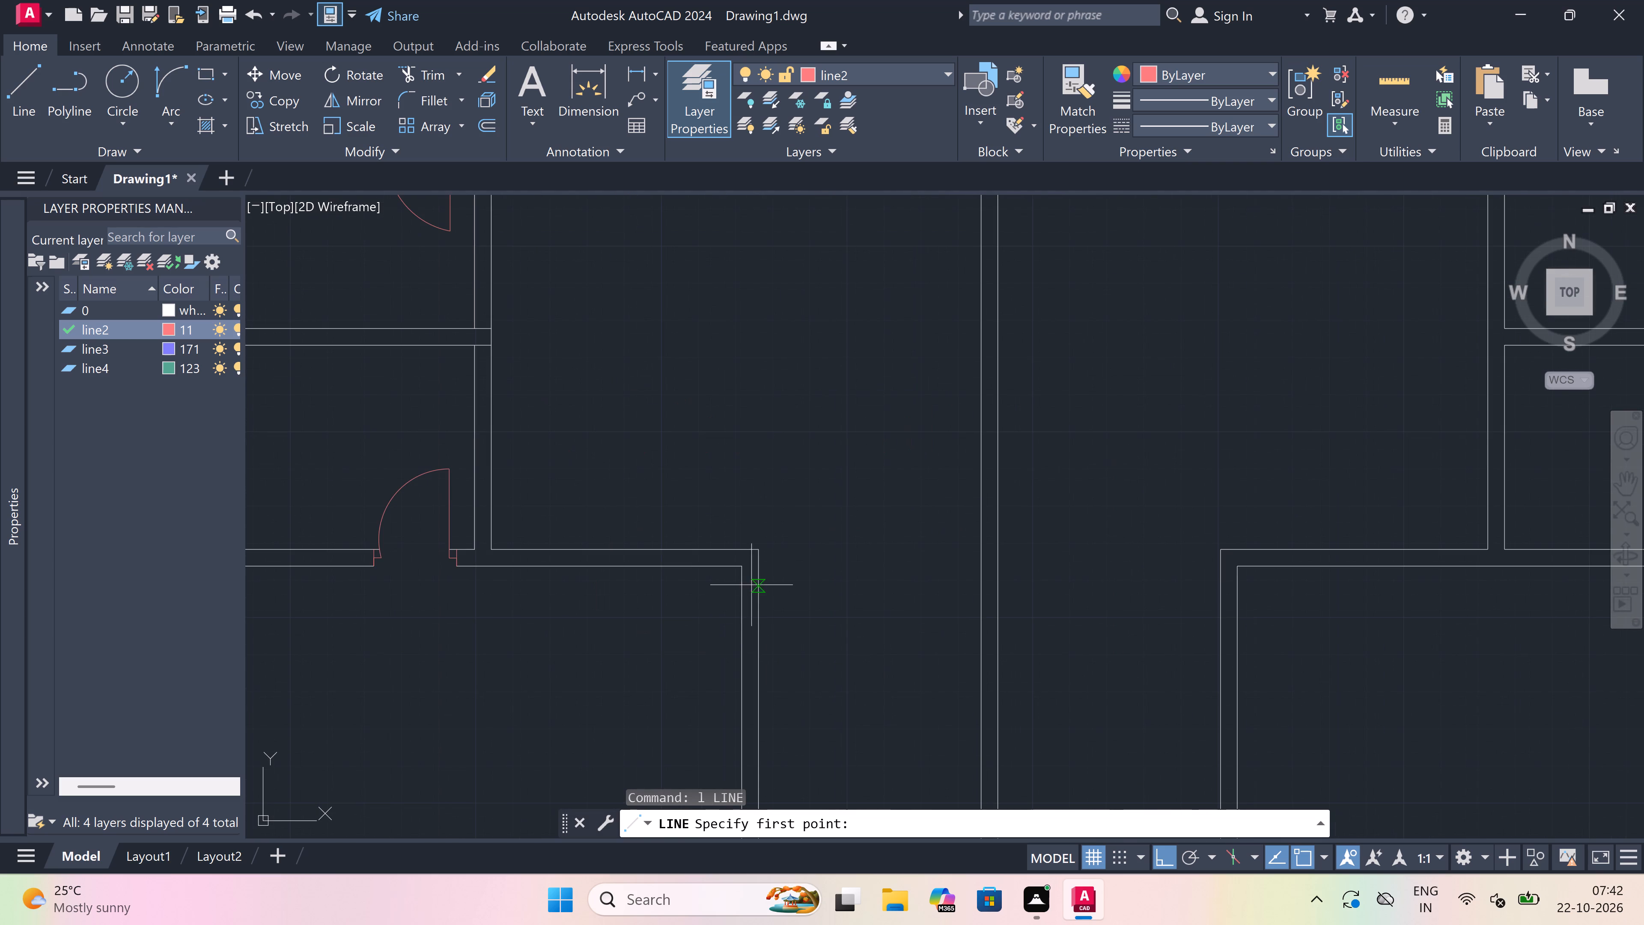
{"action": "scroll", "coordinate": [734, 582], "scroll_direction": "up", "scroll_amount": 3}
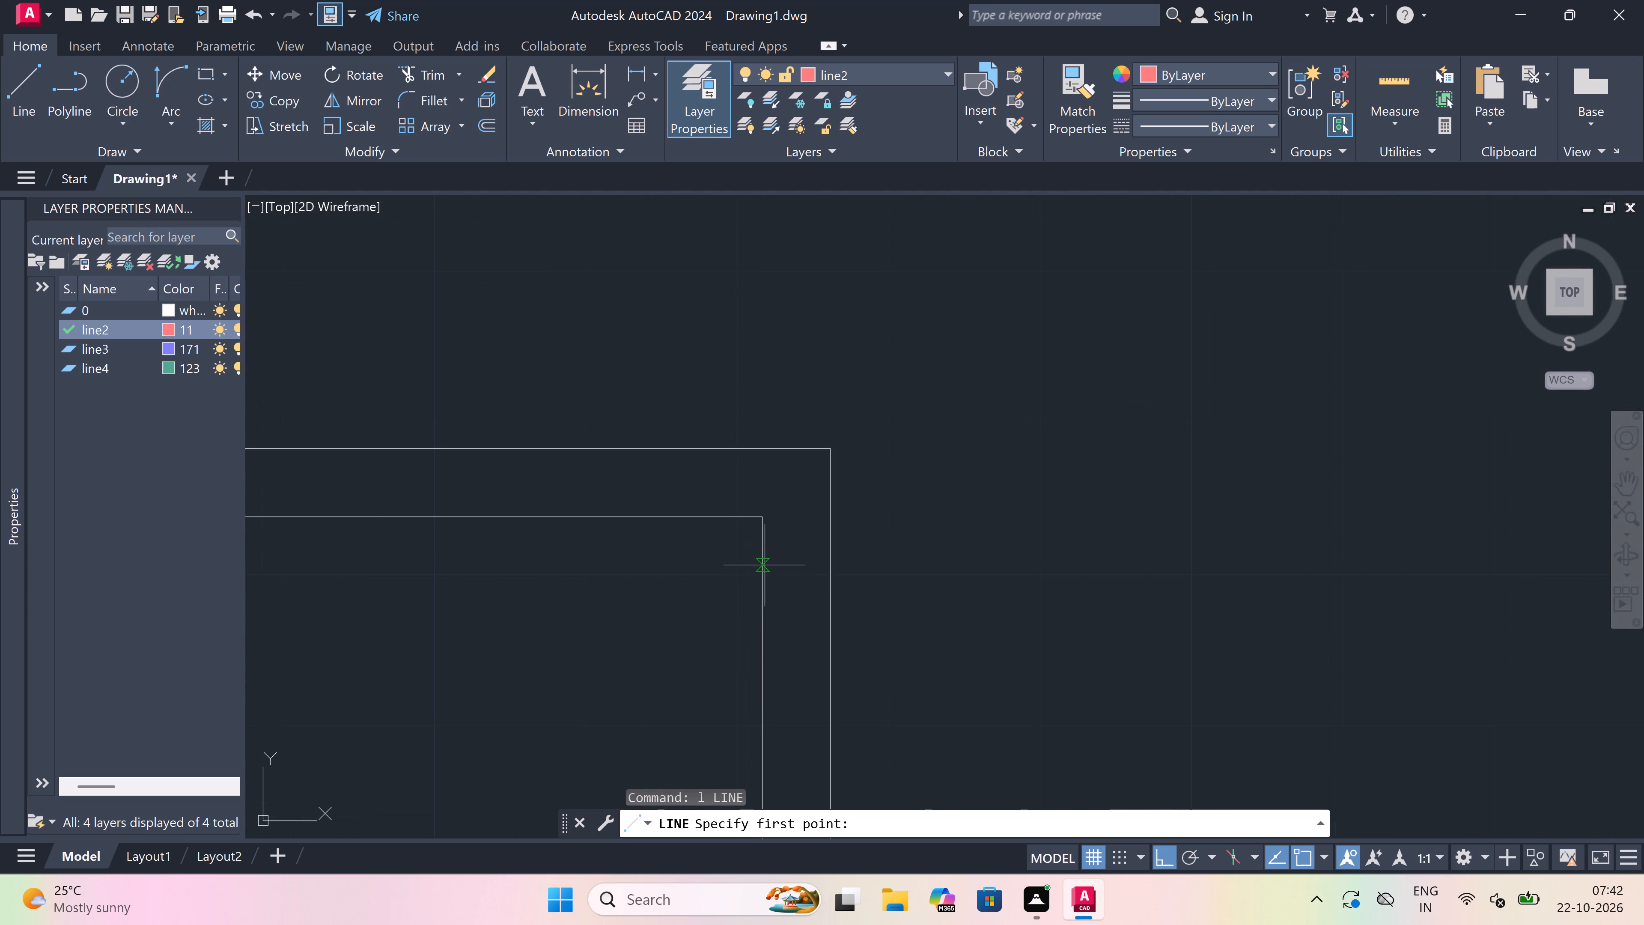
{"action": "left_click", "coordinate": [762, 574]}
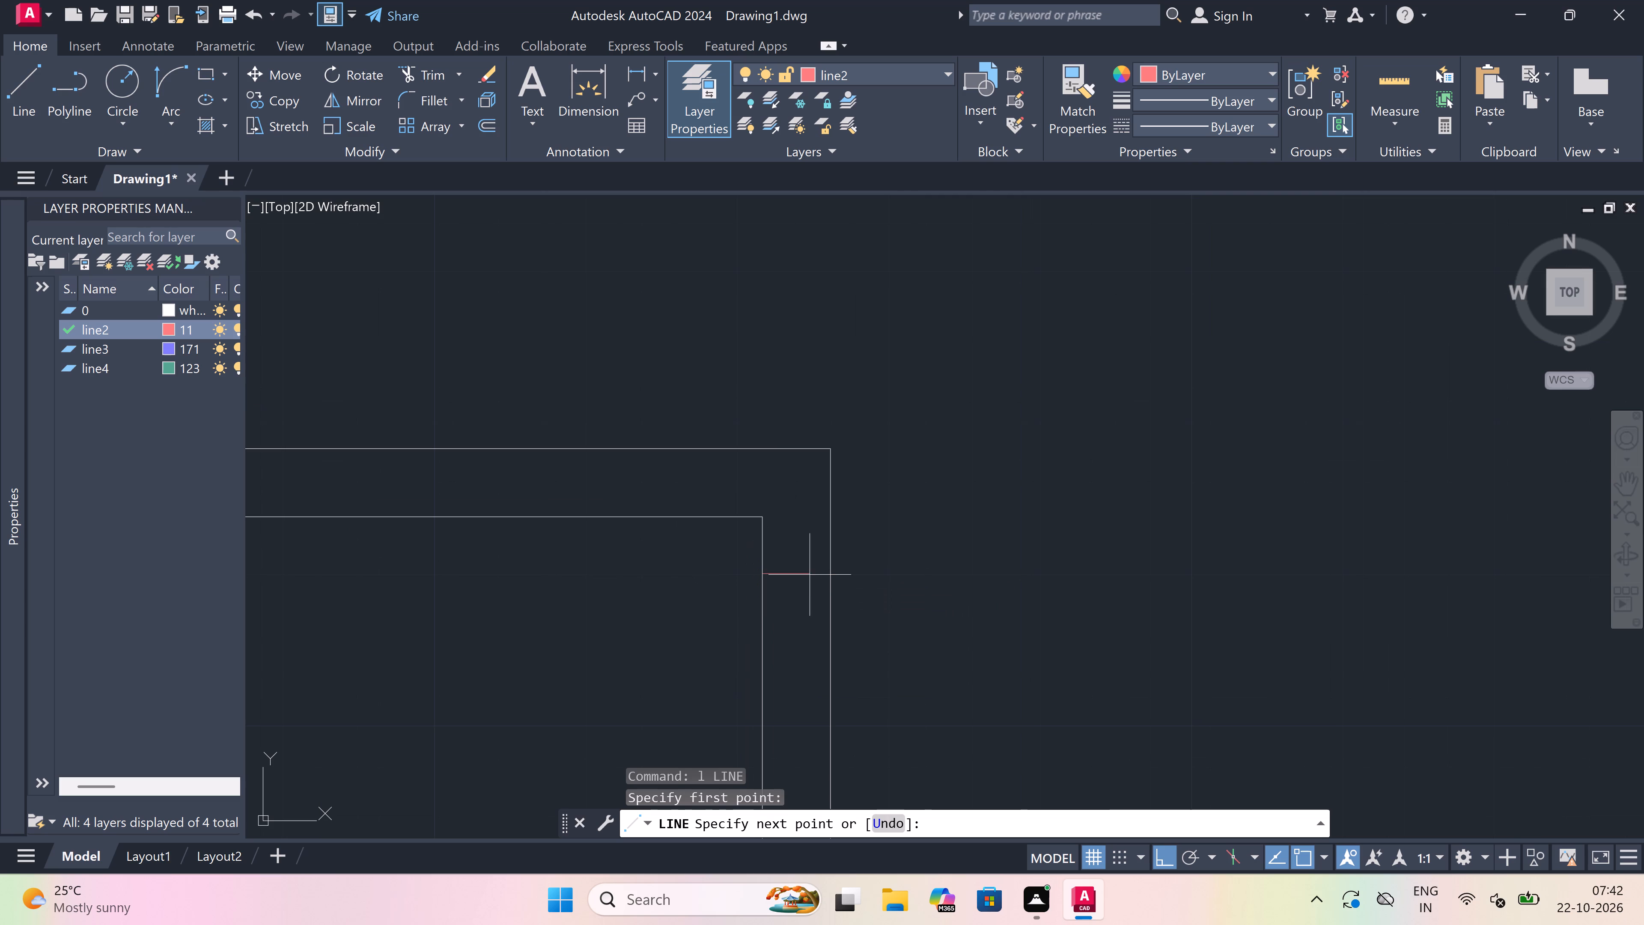
{"action": "left_click", "coordinate": [831, 579]}
Continue from this jamb's midpoint with a 2" stub downward and a 3' horizontal door leaf left into the large room.
{"action": "left_click", "coordinate": [793, 577]}
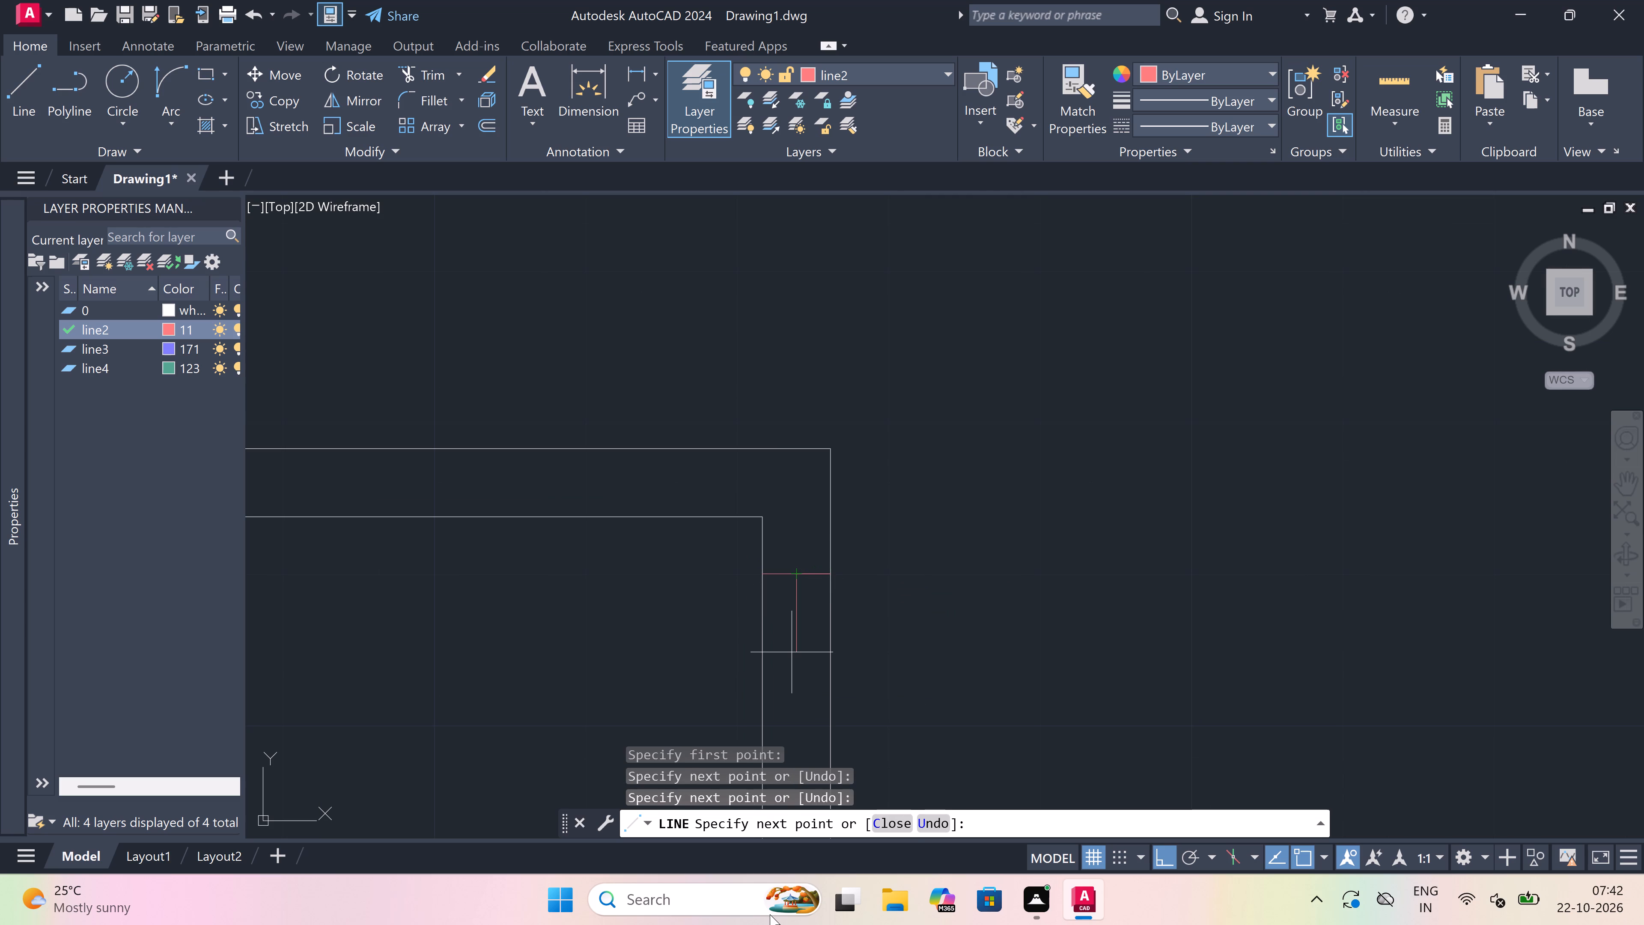
{"action": "type", "text": "2'"}
{"action": "key", "text": "space"}
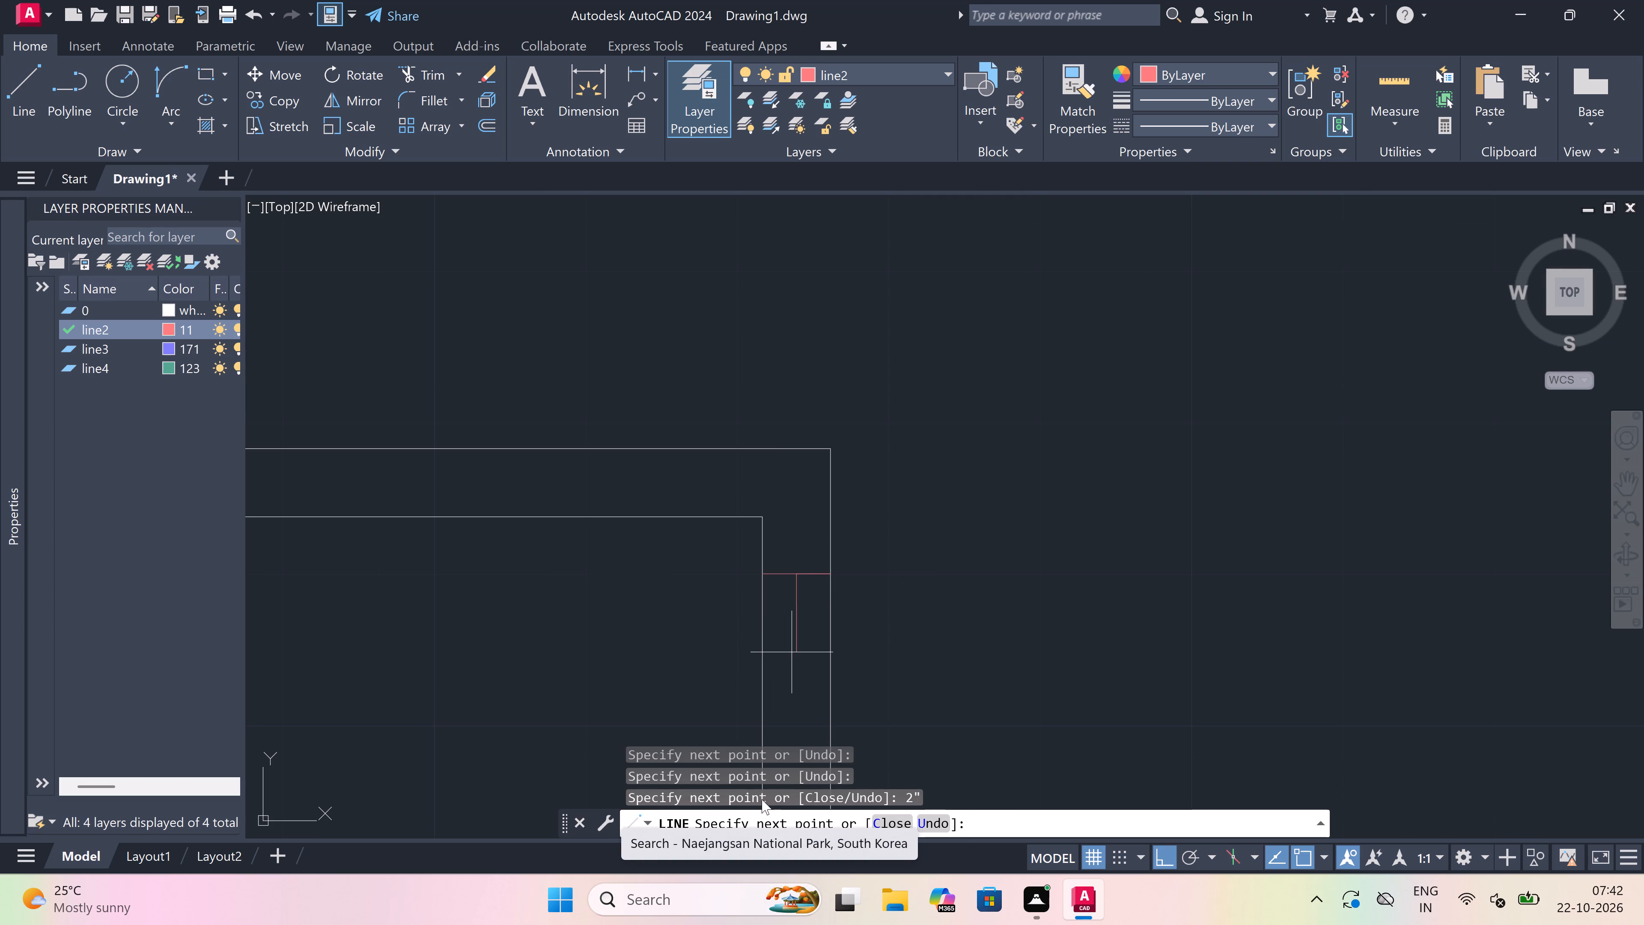
{"action": "scroll", "coordinate": [762, 799], "scroll_direction": "down", "scroll_amount": 3}
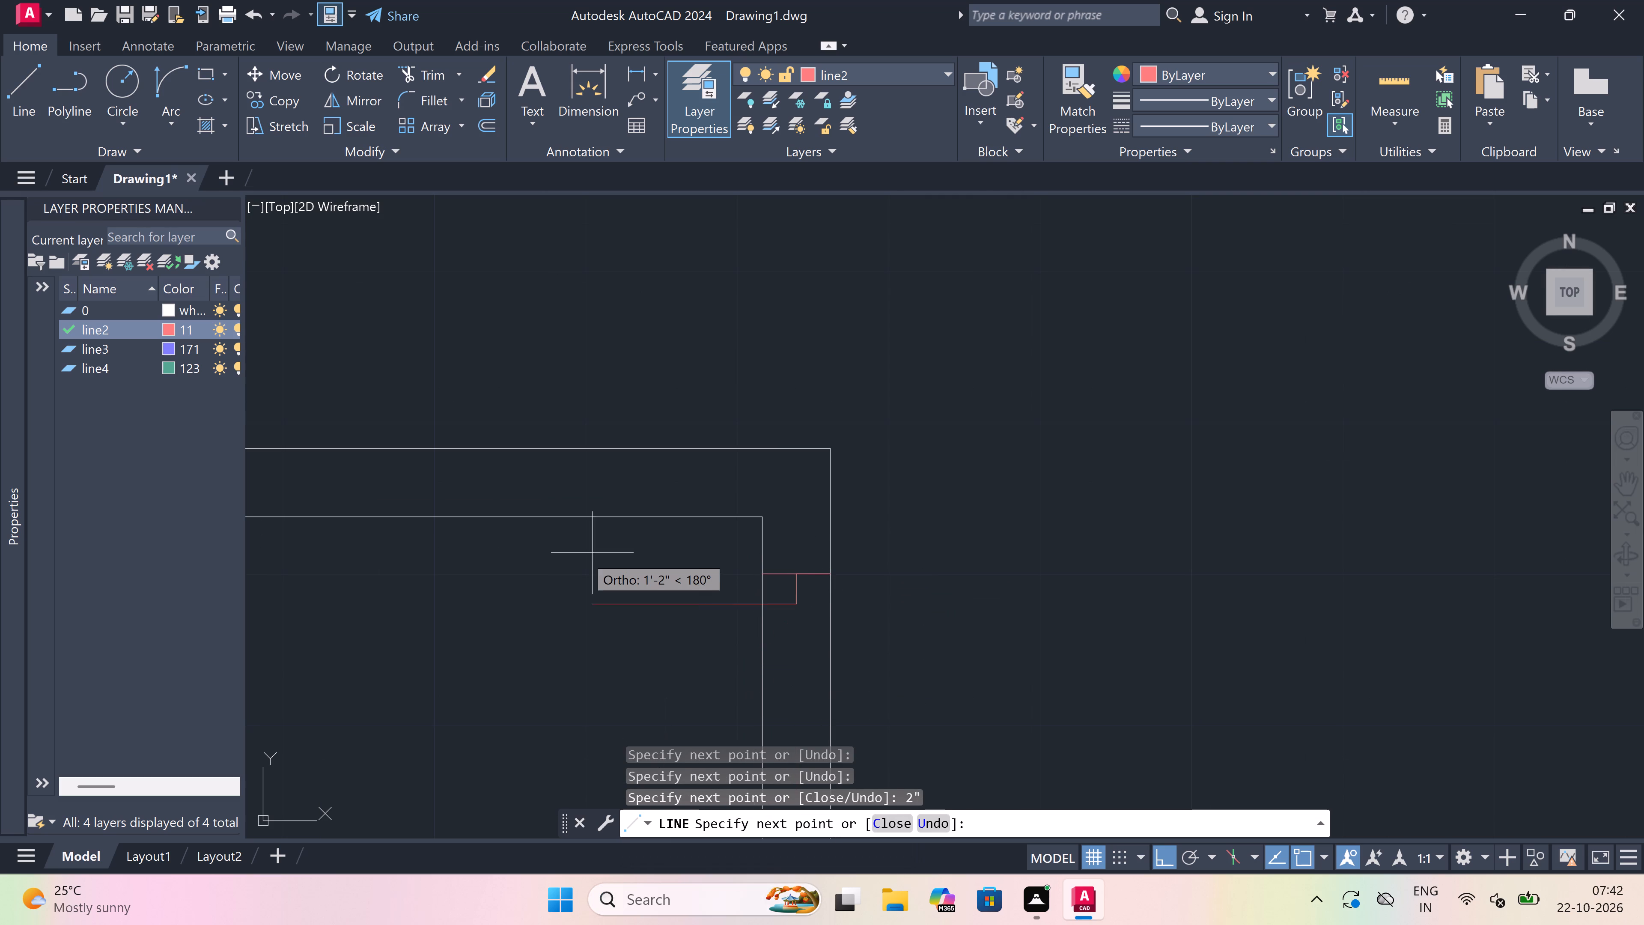
{"action": "type", "text": "3'"}
{"action": "key", "text": "space"}
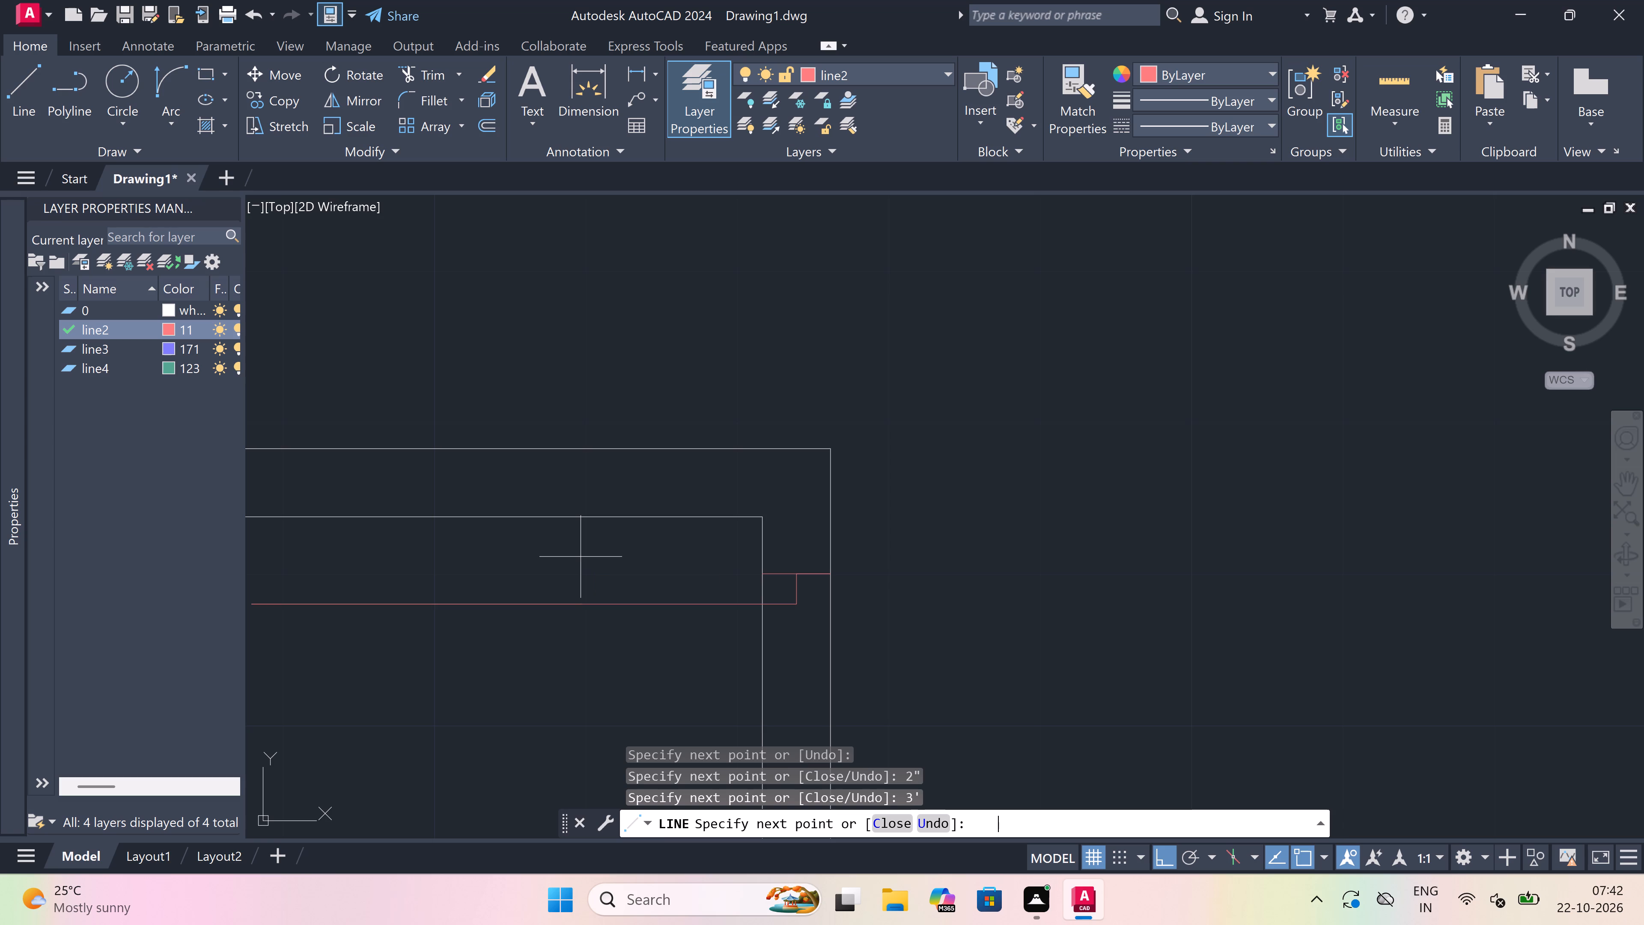
{"action": "key", "text": "Escape"}
Draw the opposite horizontal jamb across the same wall below the leaf, with a 2" stub upward from its midpoint.
{"action": "key", "text": "space"}
{"action": "scroll", "coordinate": [675, 444], "scroll_direction": "down", "scroll_amount": 4}
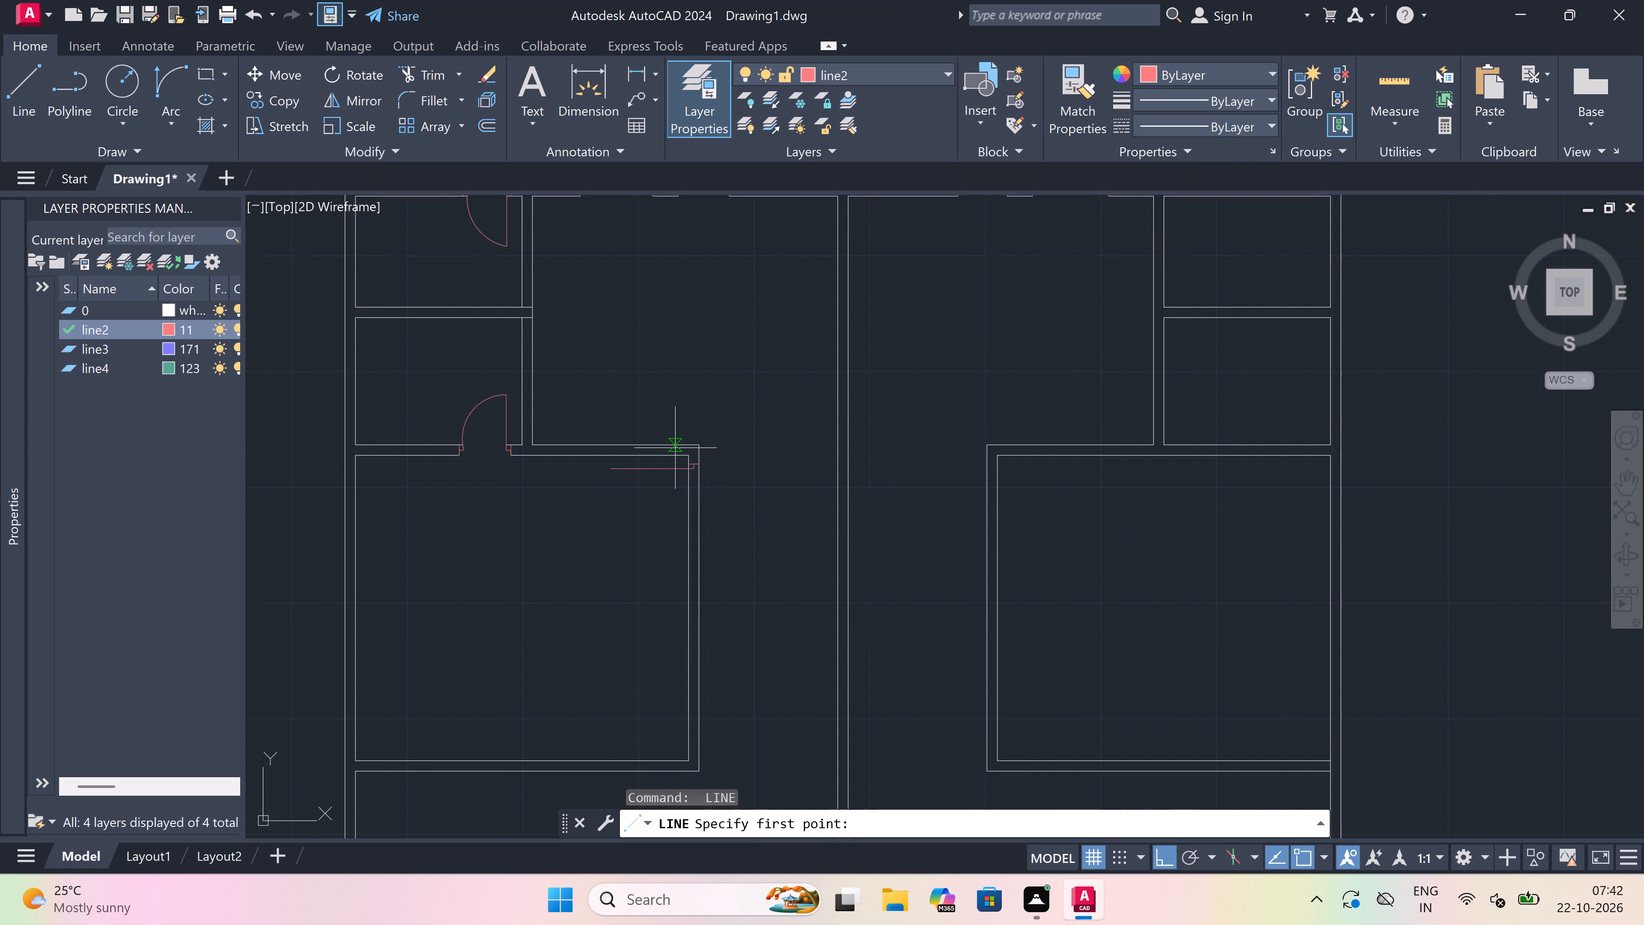
{"action": "scroll", "coordinate": [656, 528], "scroll_direction": "up", "scroll_amount": 2}
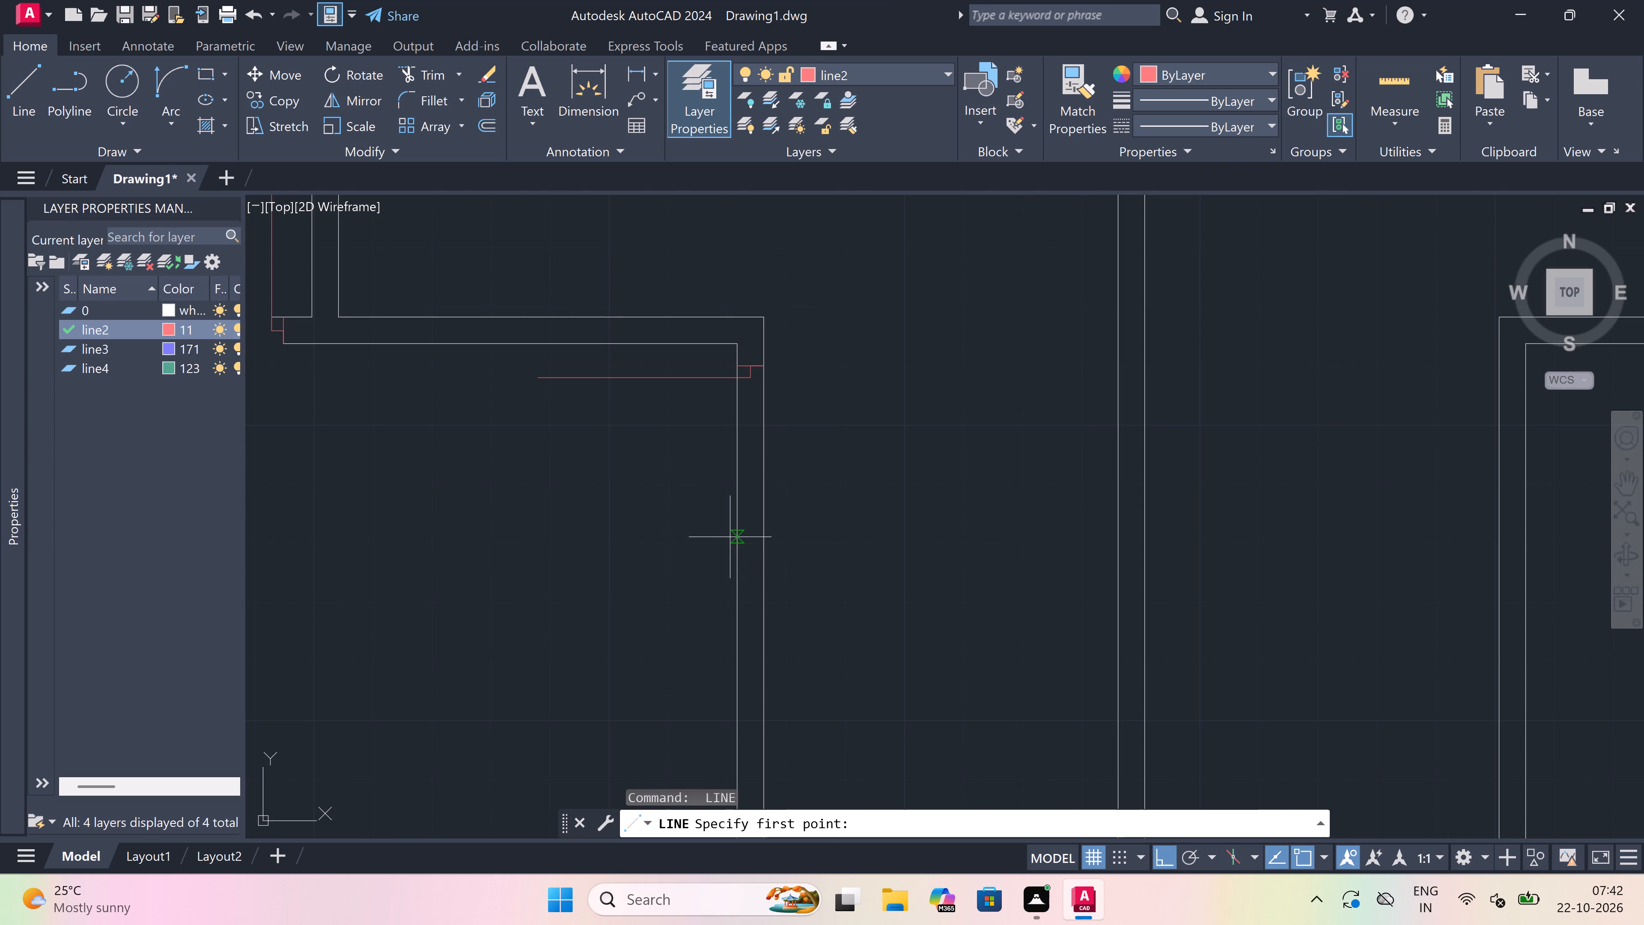
{"action": "left_click", "coordinate": [733, 543]}
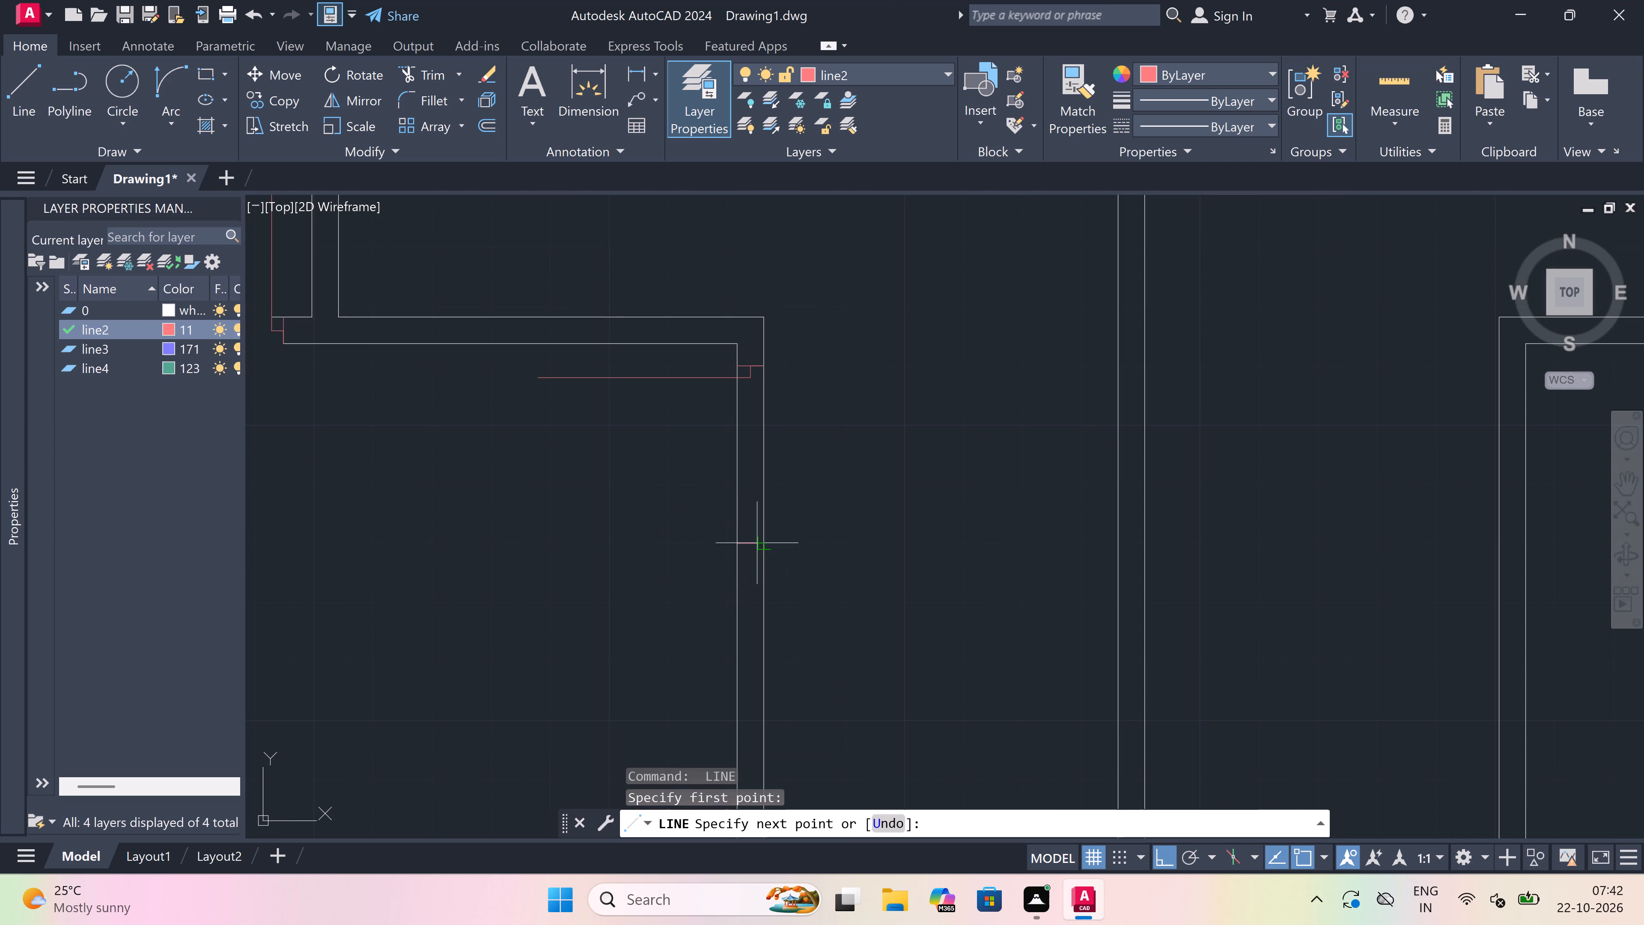
{"action": "left_click", "coordinate": [757, 543]}
{"action": "left_click", "coordinate": [747, 546]}
{"action": "type", "text": "2\""}
{"action": "key", "text": "space"}
{"action": "key", "text": "Escape"}
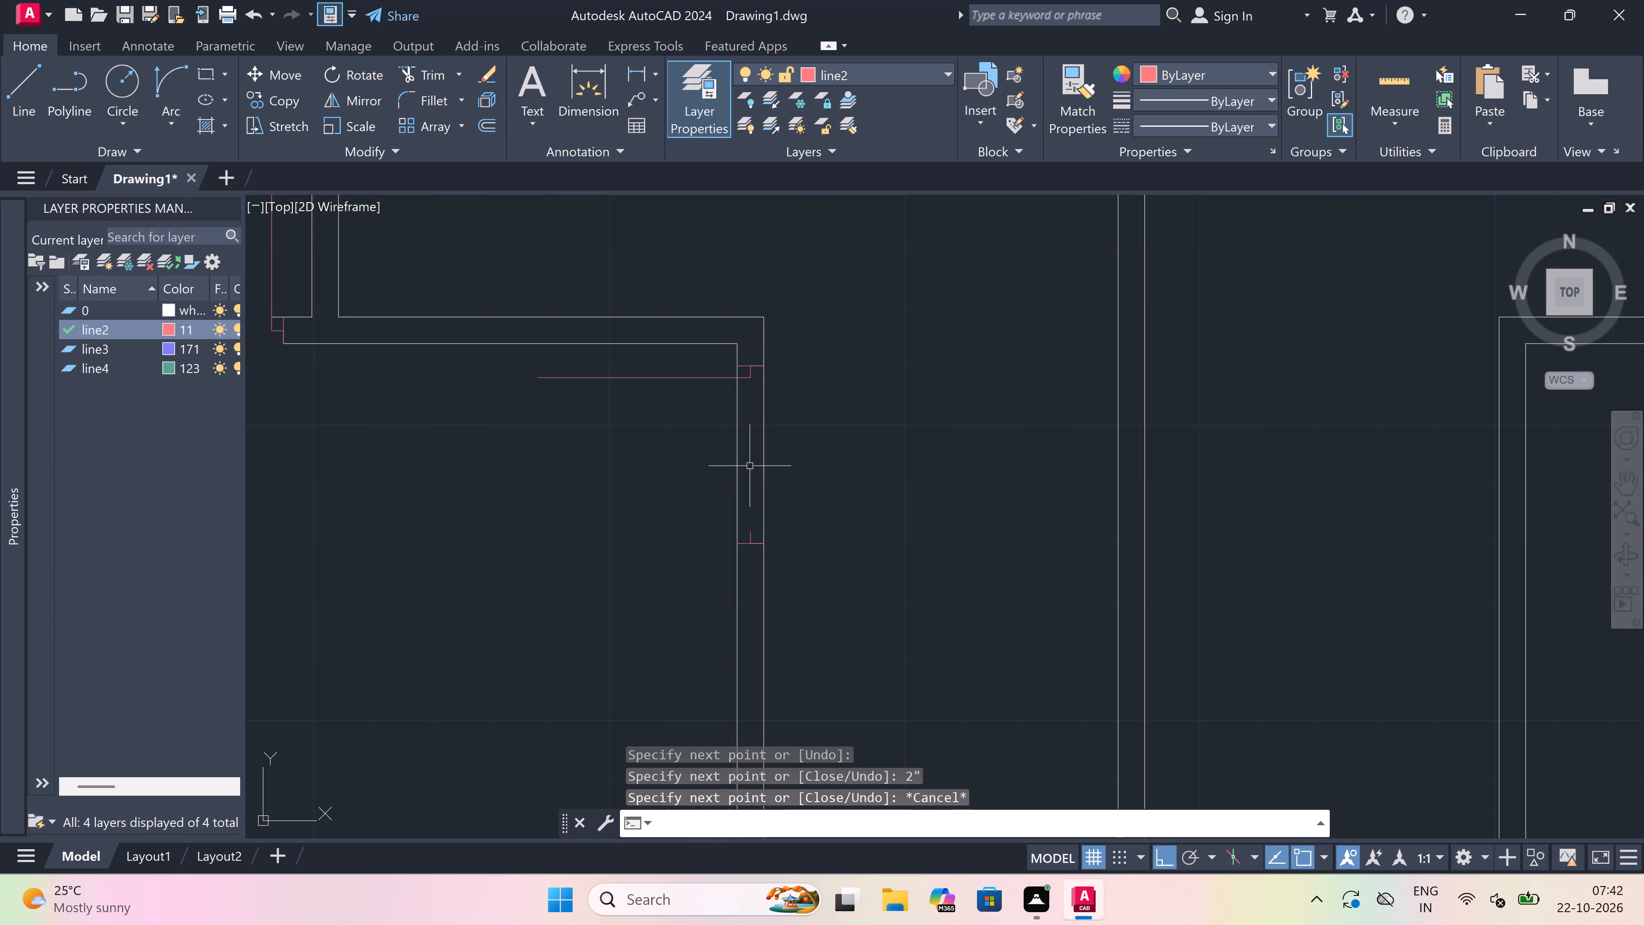
Draw the 3' door's swing arc from the leaf's left end to the lower stub's end, with a downward start tangent.
{"action": "left_click", "coordinate": [170, 78]}
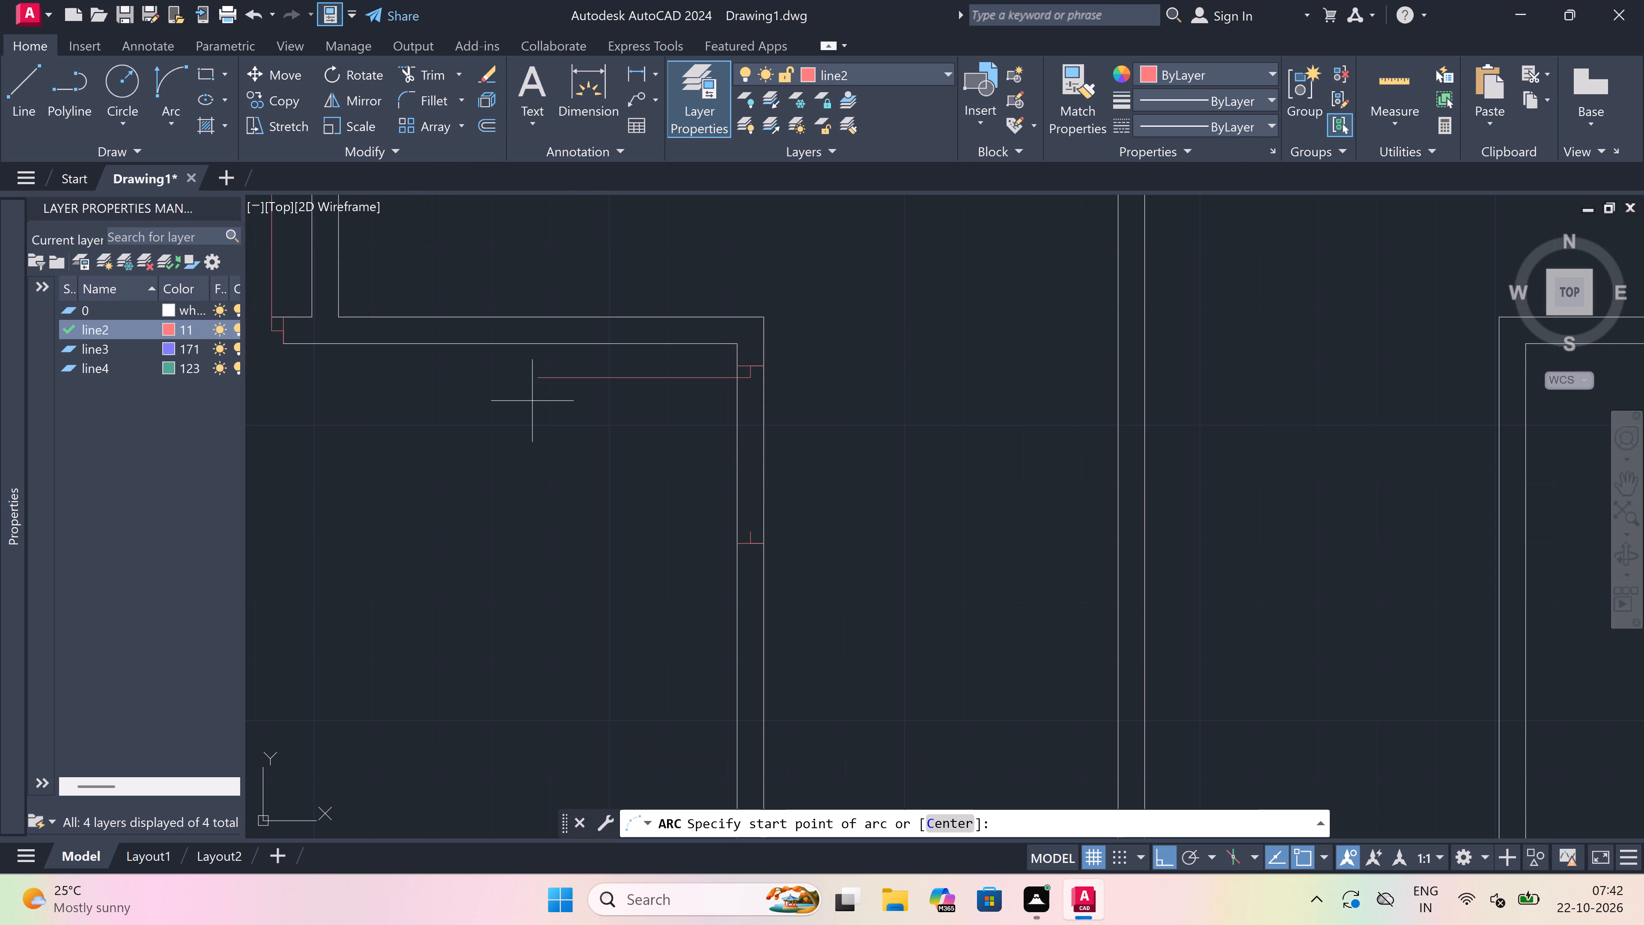
{"action": "left_click", "coordinate": [540, 377]}
{"action": "left_click_drag", "start_coordinate": [540, 377], "coordinate": [542, 381]}
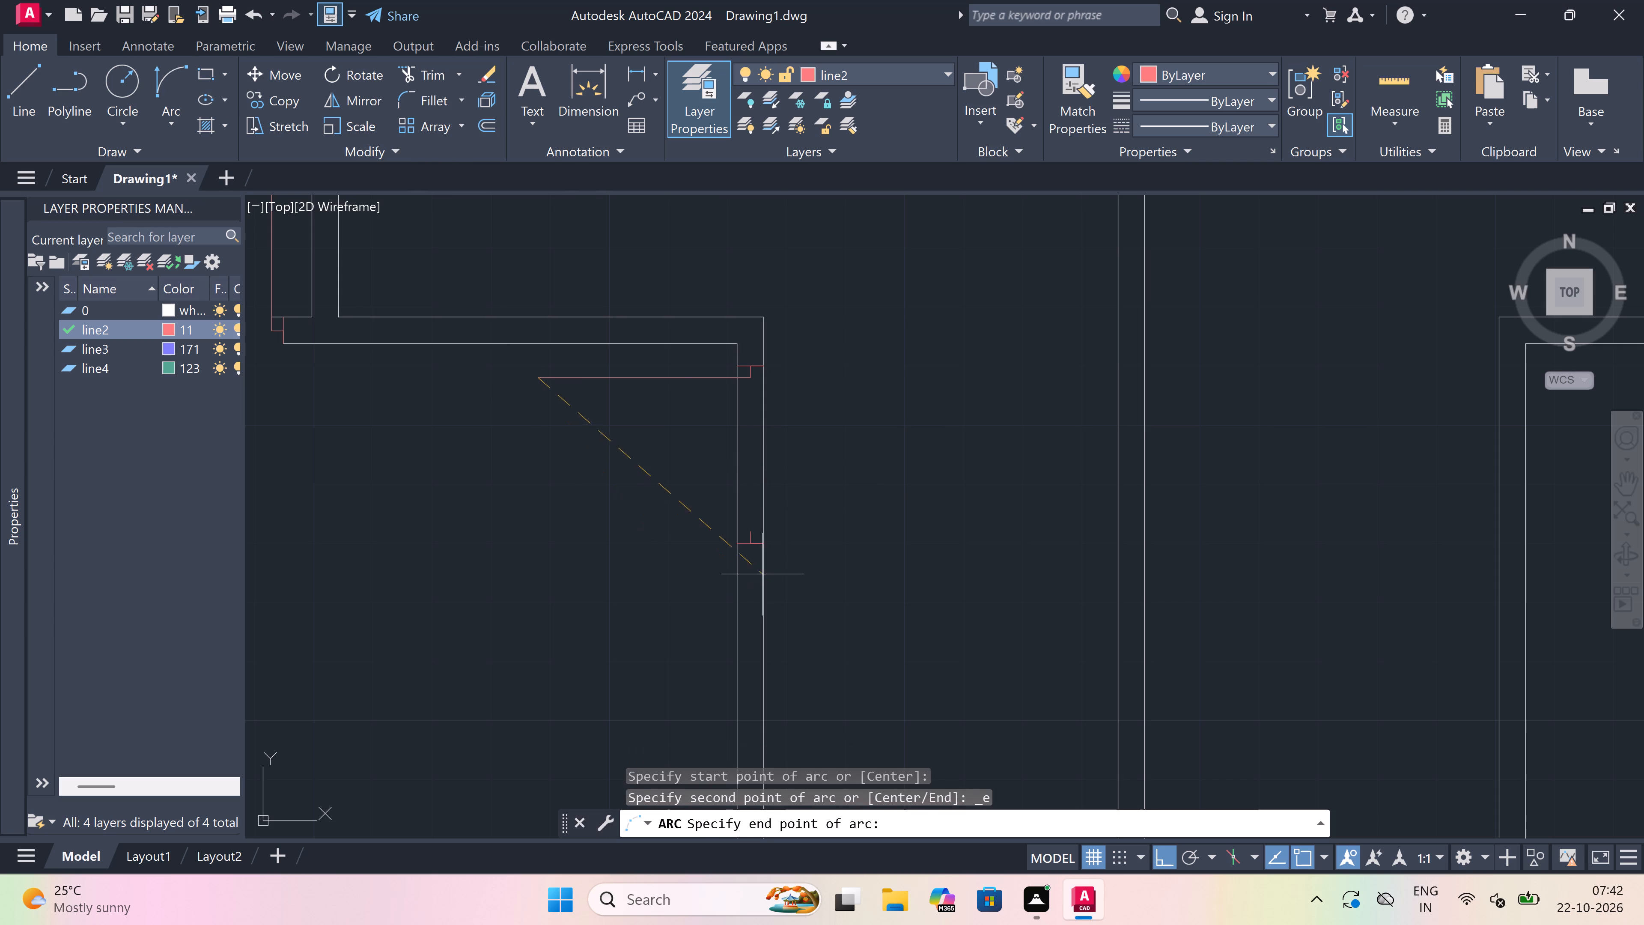
{"action": "left_click", "coordinate": [750, 527]}
{"action": "left_click", "coordinate": [582, 583]}
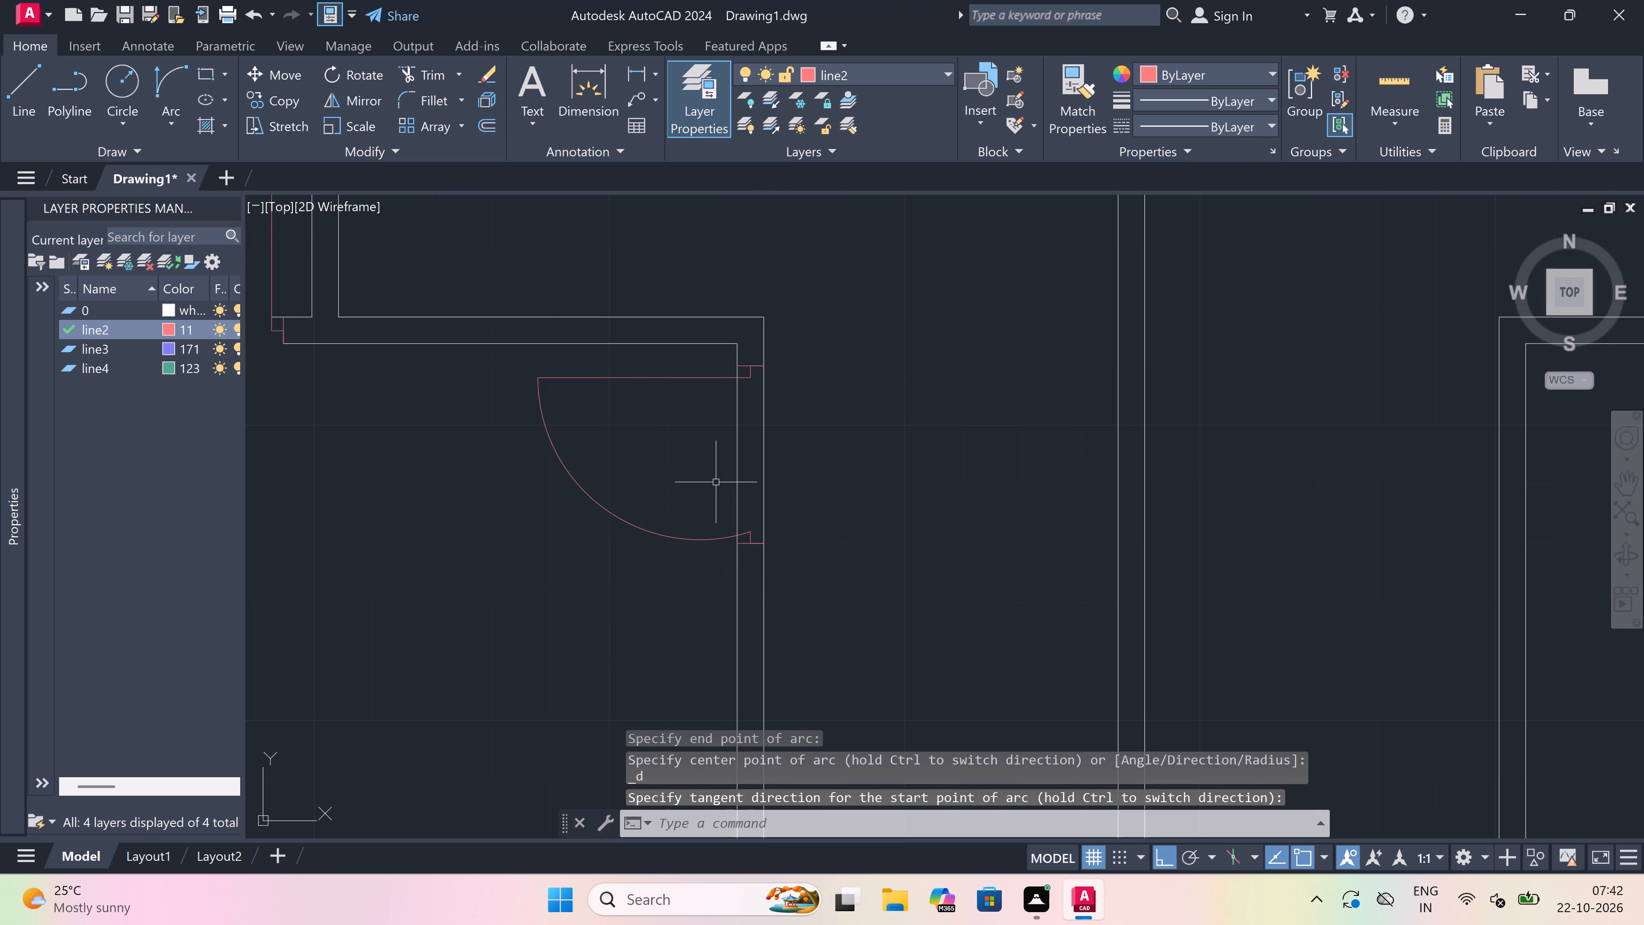
Trim both wall lines within the large left room's 3' door opening.
{"action": "type", "text": "tr"}
{"action": "key", "text": "space"}
{"action": "left_click", "coordinate": [698, 445]}
{"action": "left_click", "coordinate": [808, 439]}
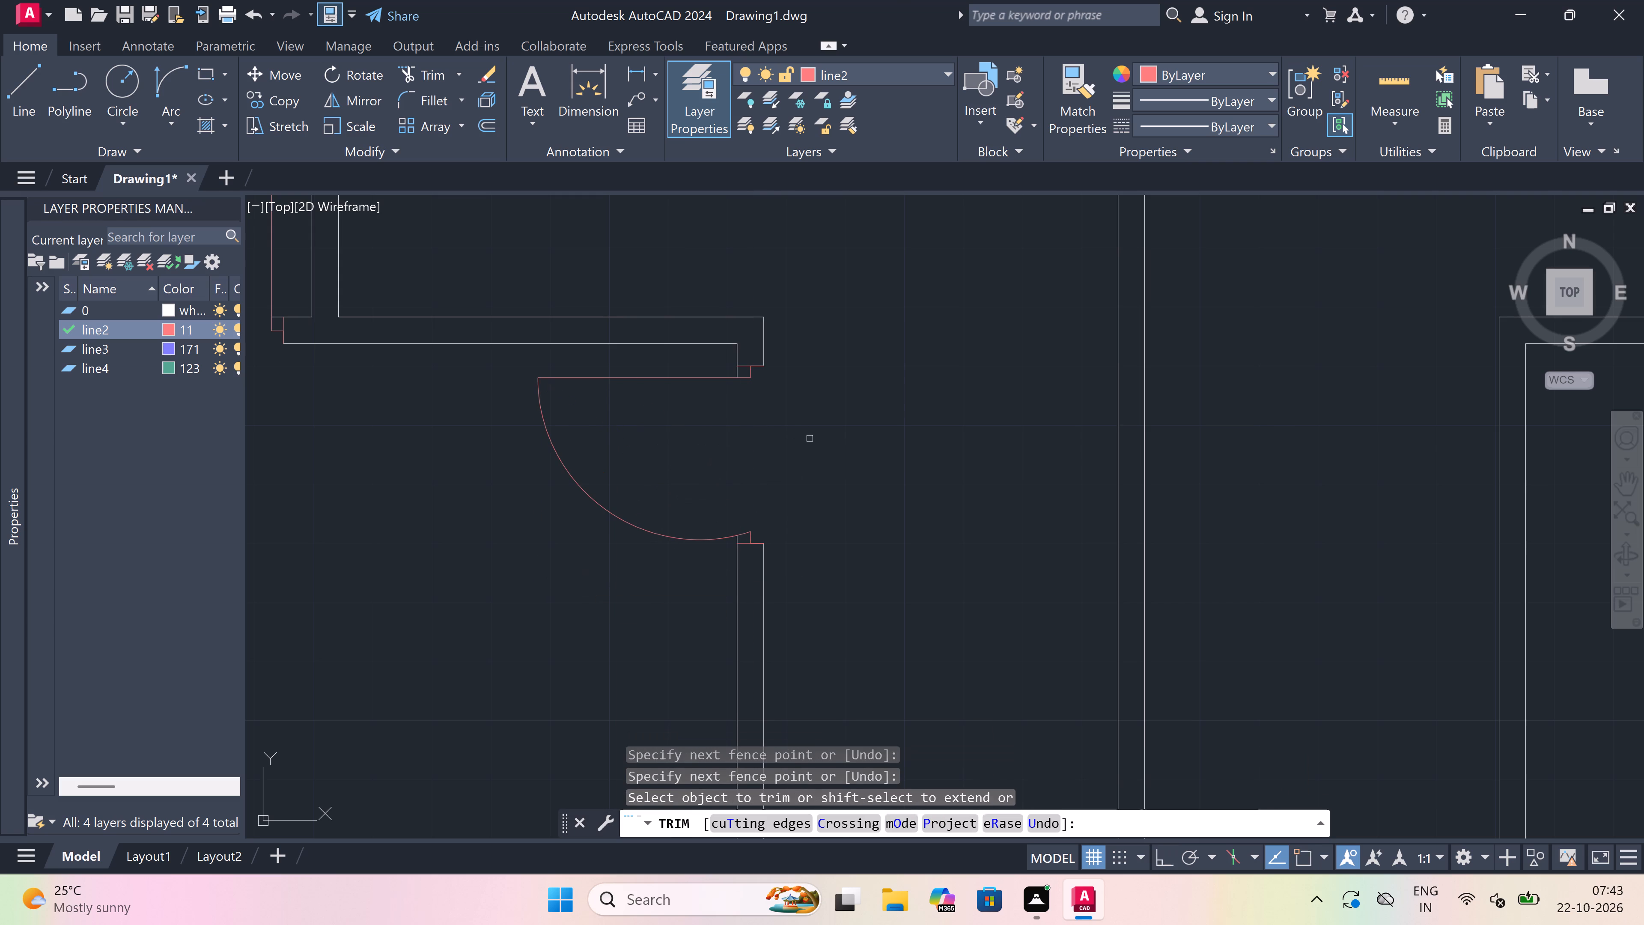
{"action": "key", "text": "Escape"}
Draw a vertical jamb across the top wall of the upper small room on the plan's right side, near its inner left corner.
{"action": "scroll", "coordinate": [495, 500], "scroll_direction": "down", "scroll_amount": 5}
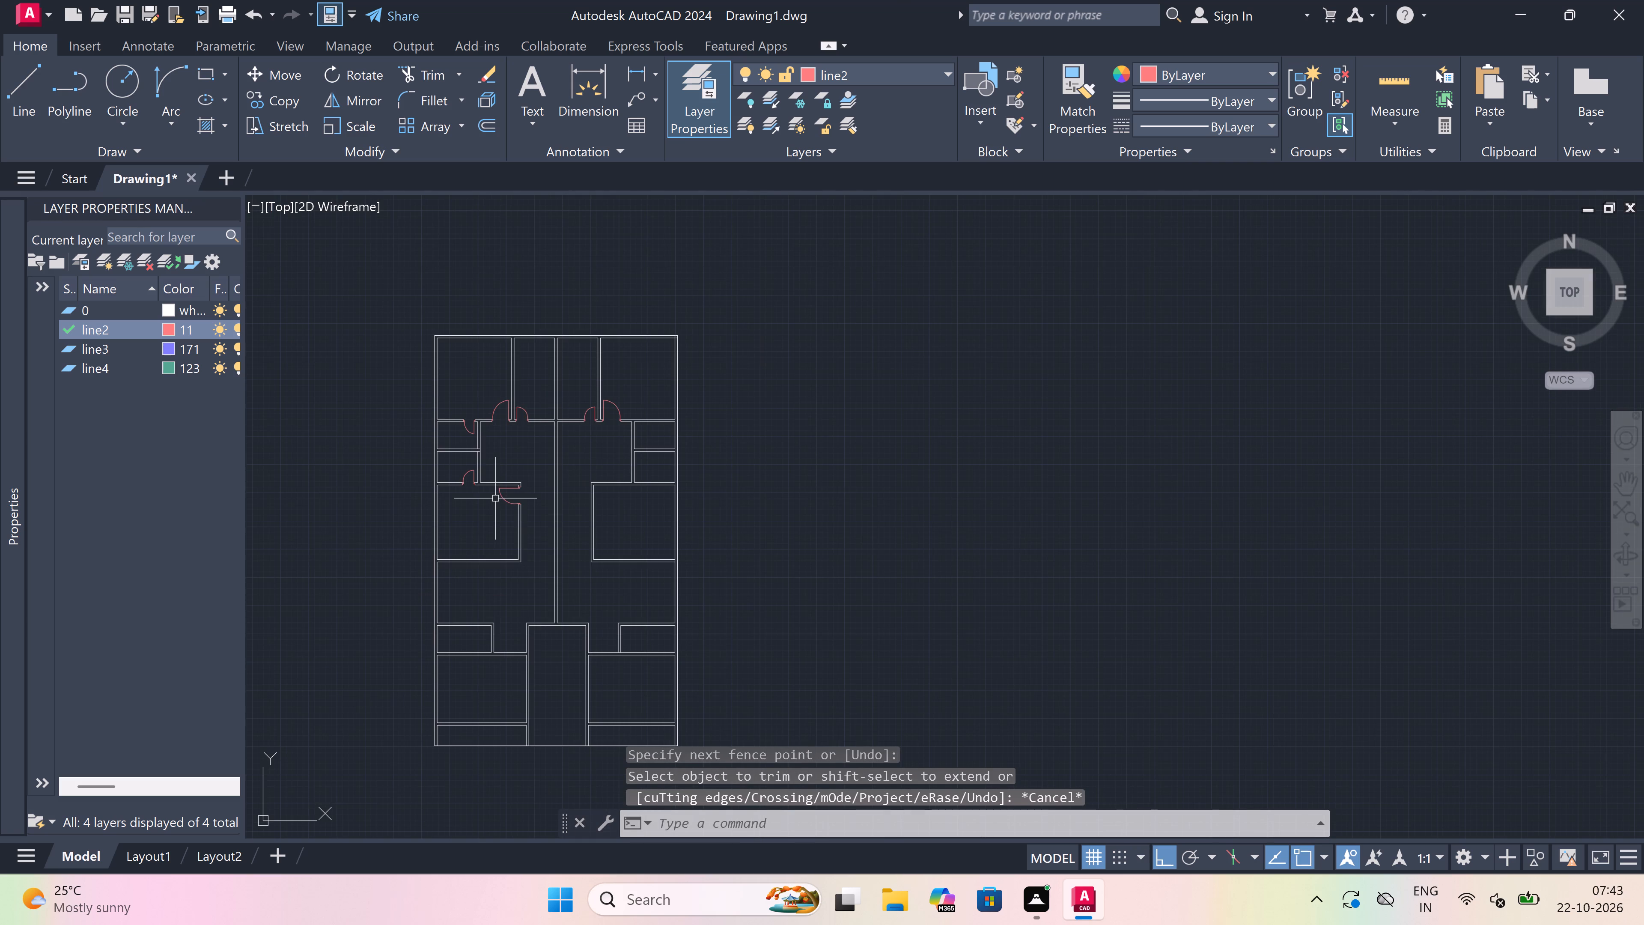
{"action": "type", "text": "l"}
{"action": "key", "text": "space"}
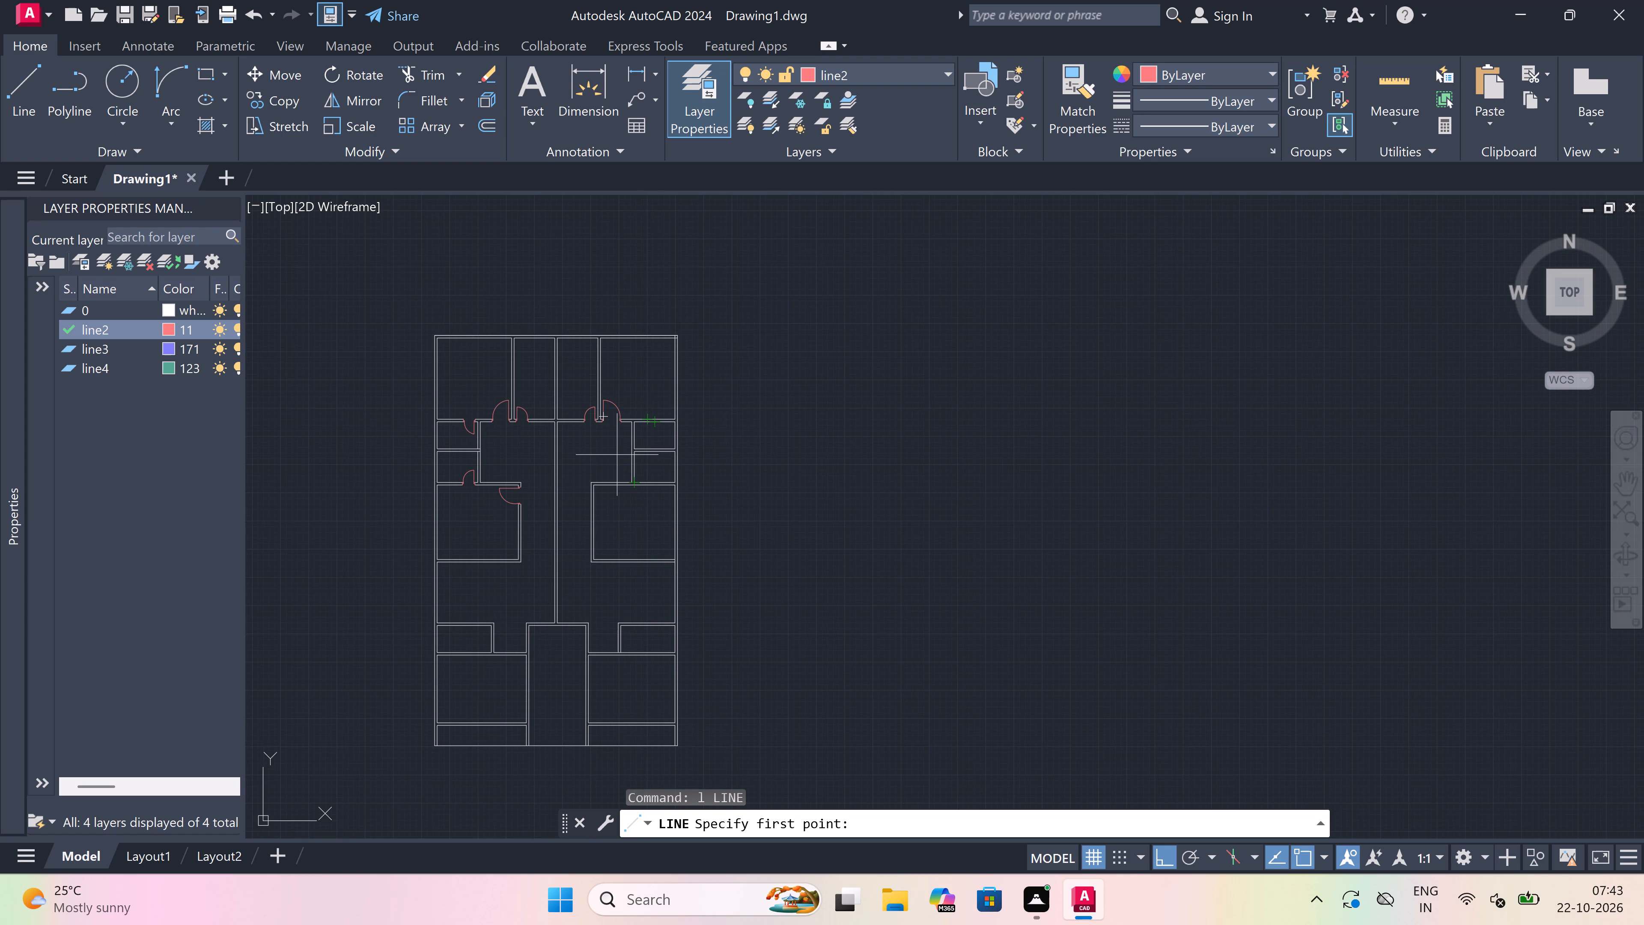
{"action": "scroll", "coordinate": [655, 416], "scroll_direction": "up", "scroll_amount": 3}
{"action": "scroll", "coordinate": [537, 455], "scroll_direction": "up", "scroll_amount": 3}
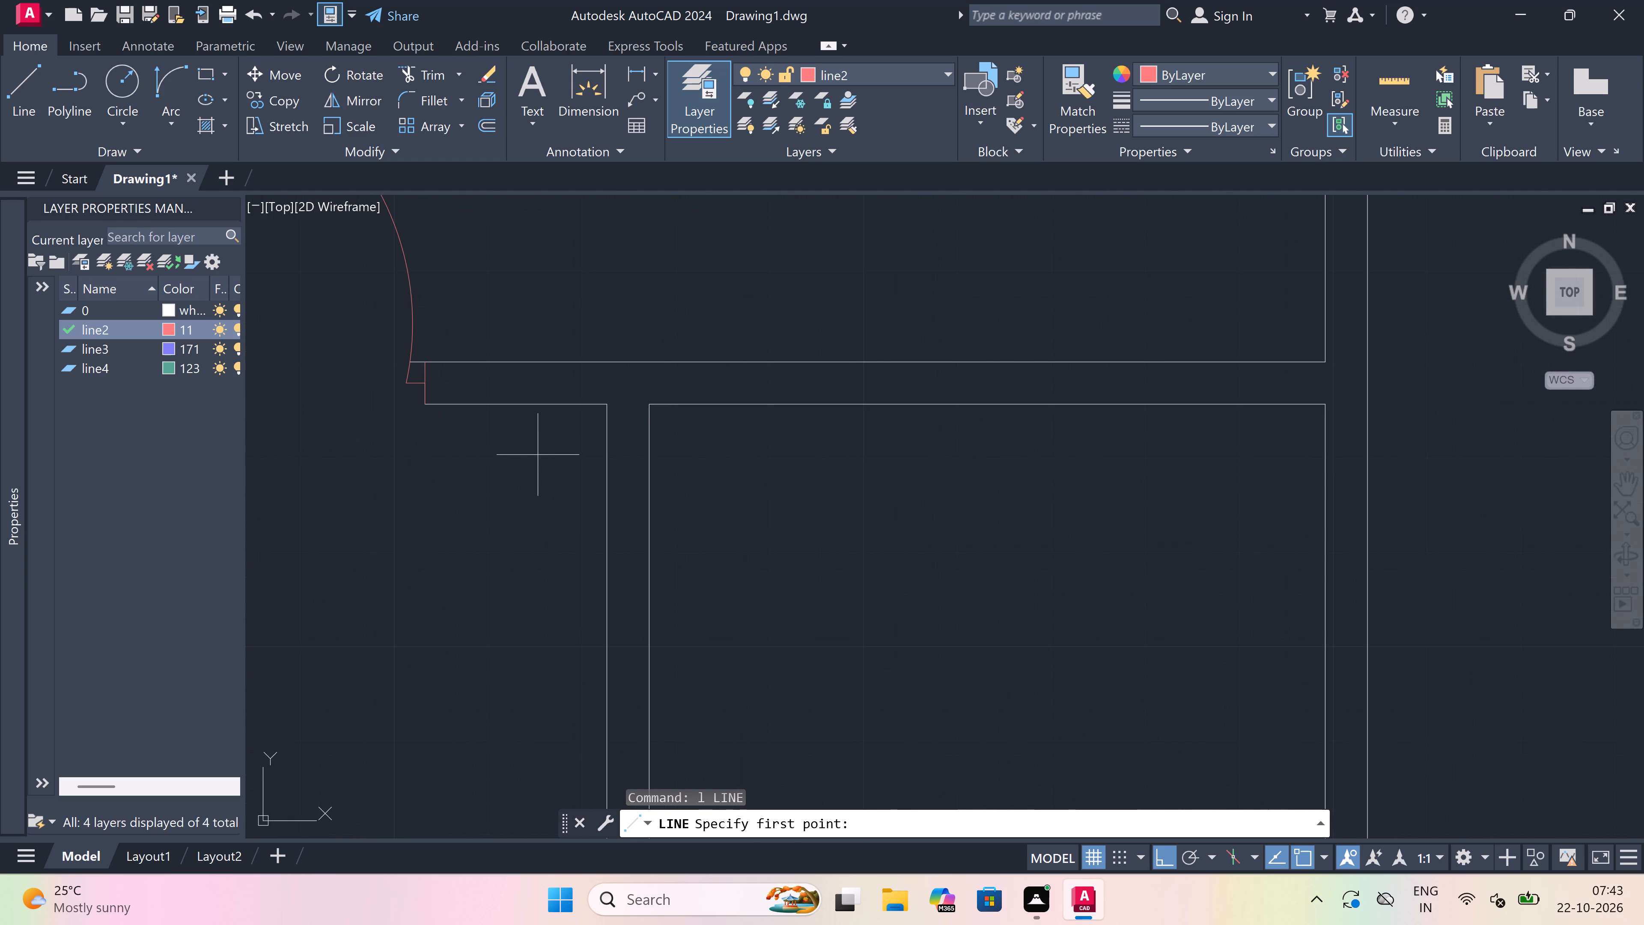
{"action": "left_click", "coordinate": [688, 401]}
{"action": "left_click", "coordinate": [691, 368]}
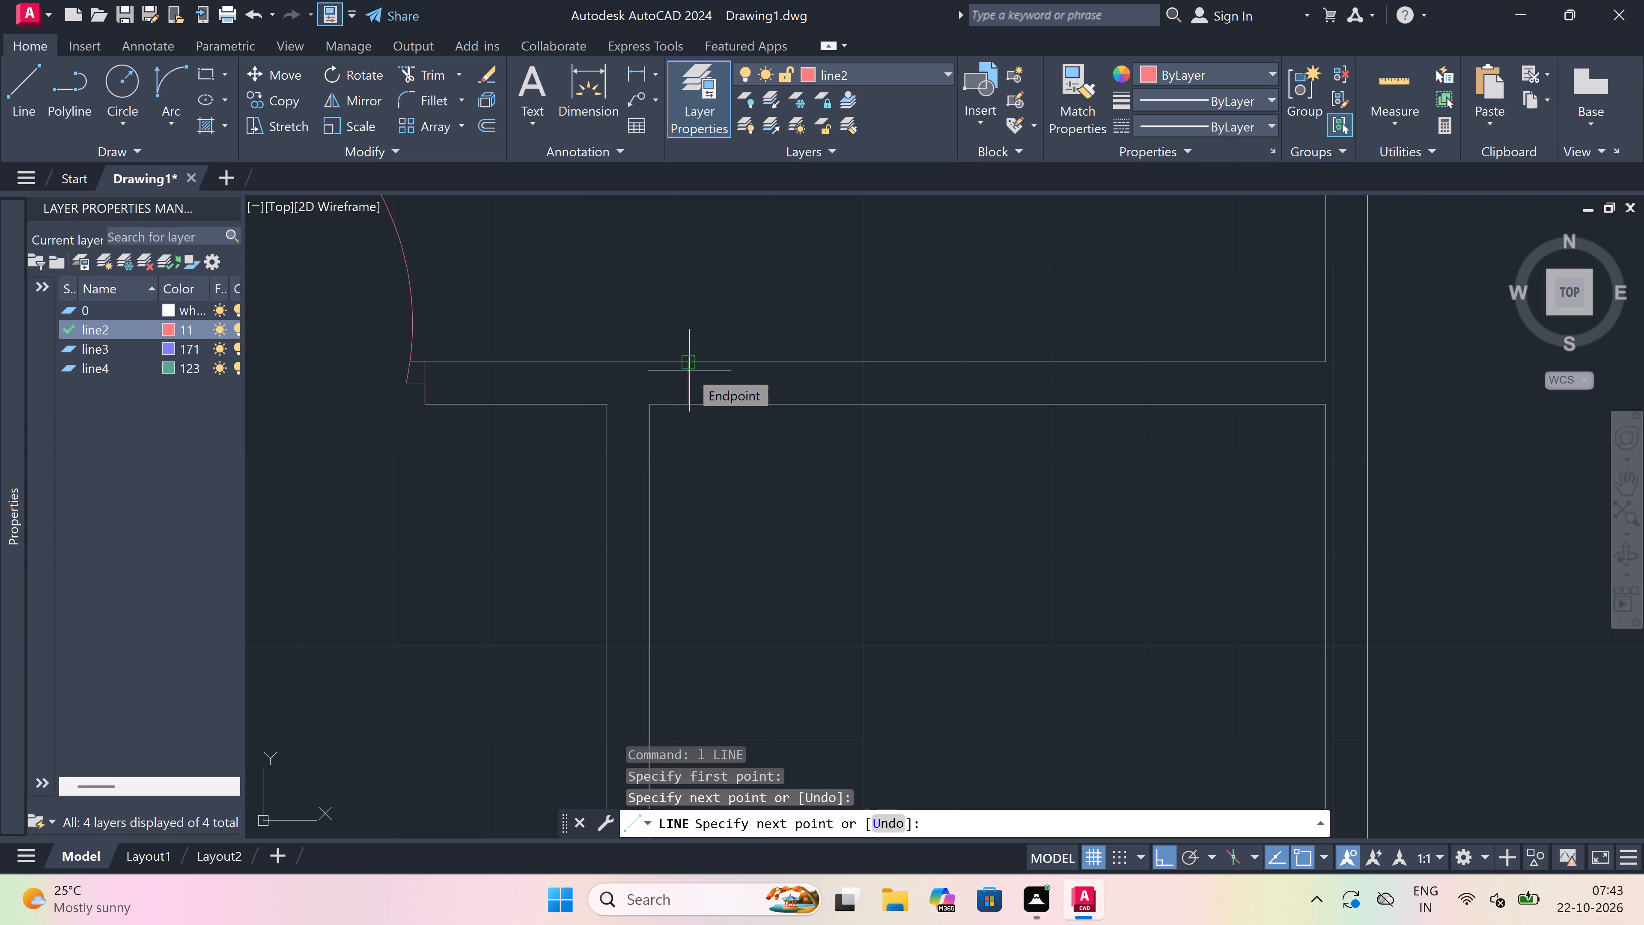
Continue from this jamb's midpoint with a 2" stub to the right and a 2' door leaf downward into the small room.
{"action": "scroll", "coordinate": [691, 386], "scroll_direction": "up", "scroll_amount": 3}
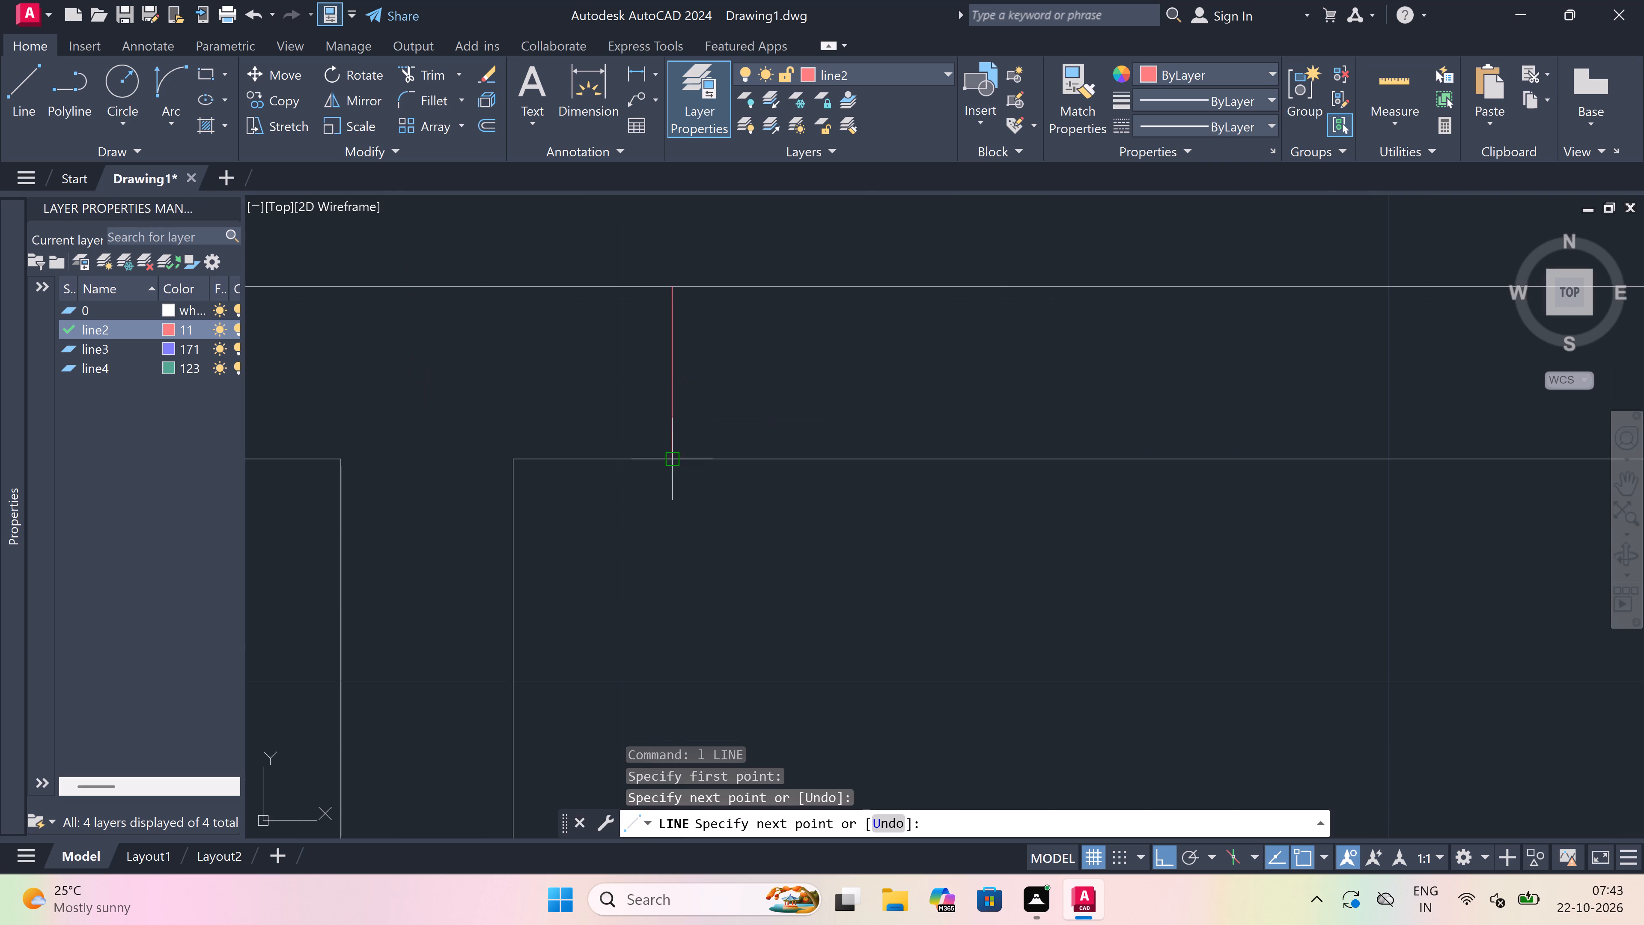
{"action": "left_click", "coordinate": [675, 368]}
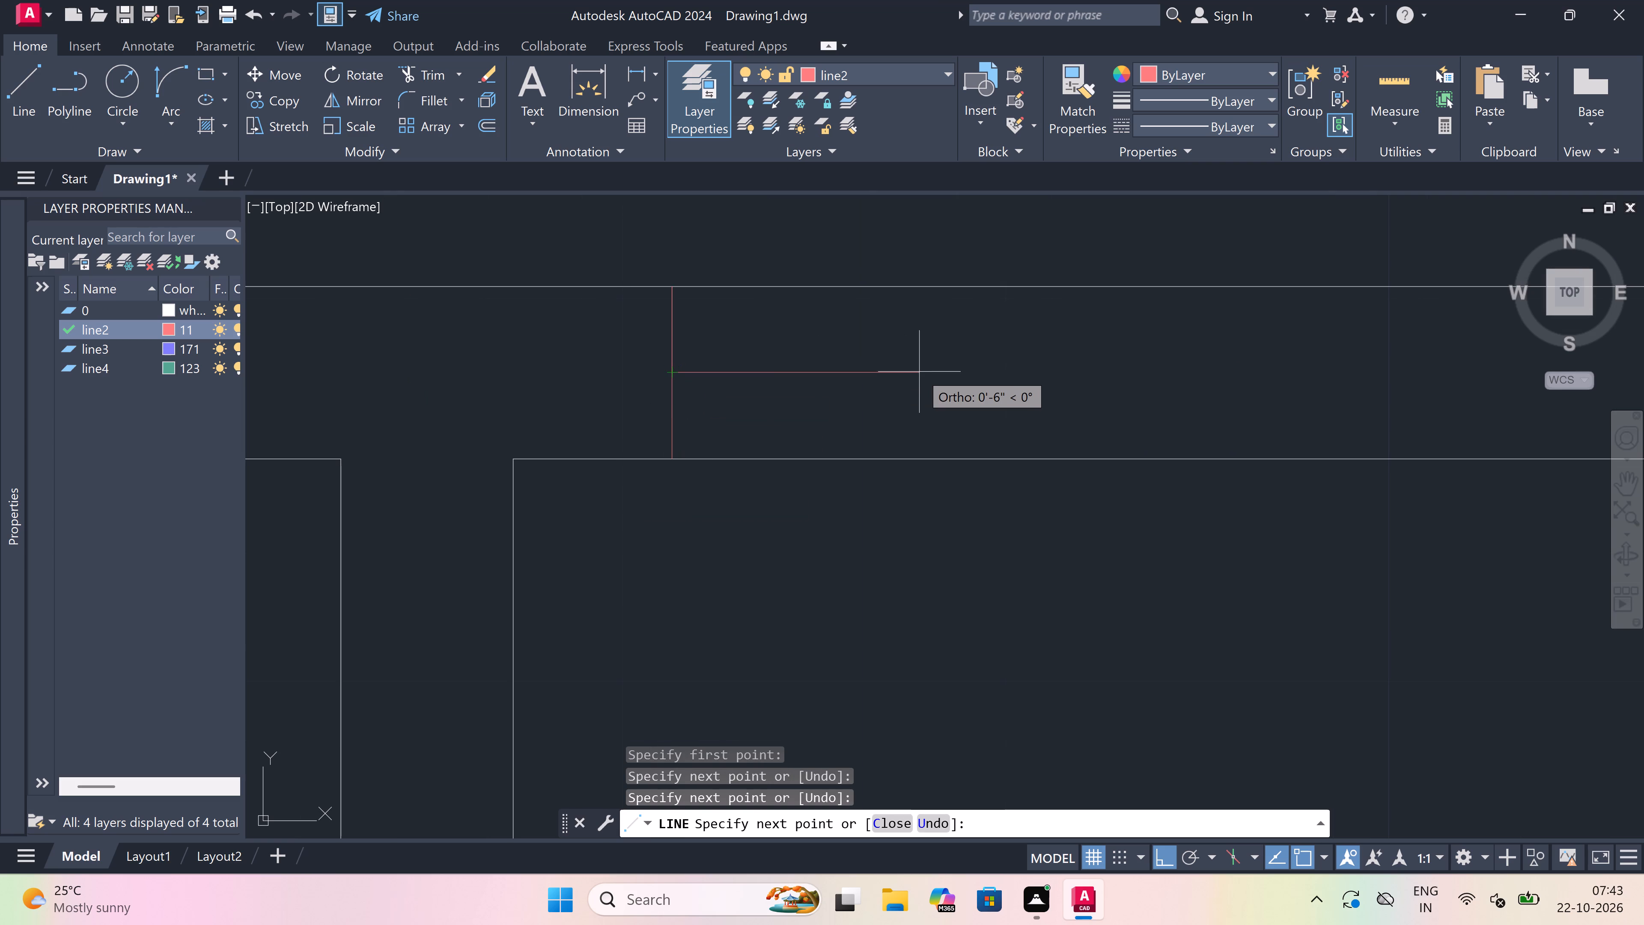
{"action": "type", "text": "2\""}
{"action": "key", "text": "space"}
{"action": "scroll", "coordinate": [917, 370], "scroll_direction": "down", "scroll_amount": 3}
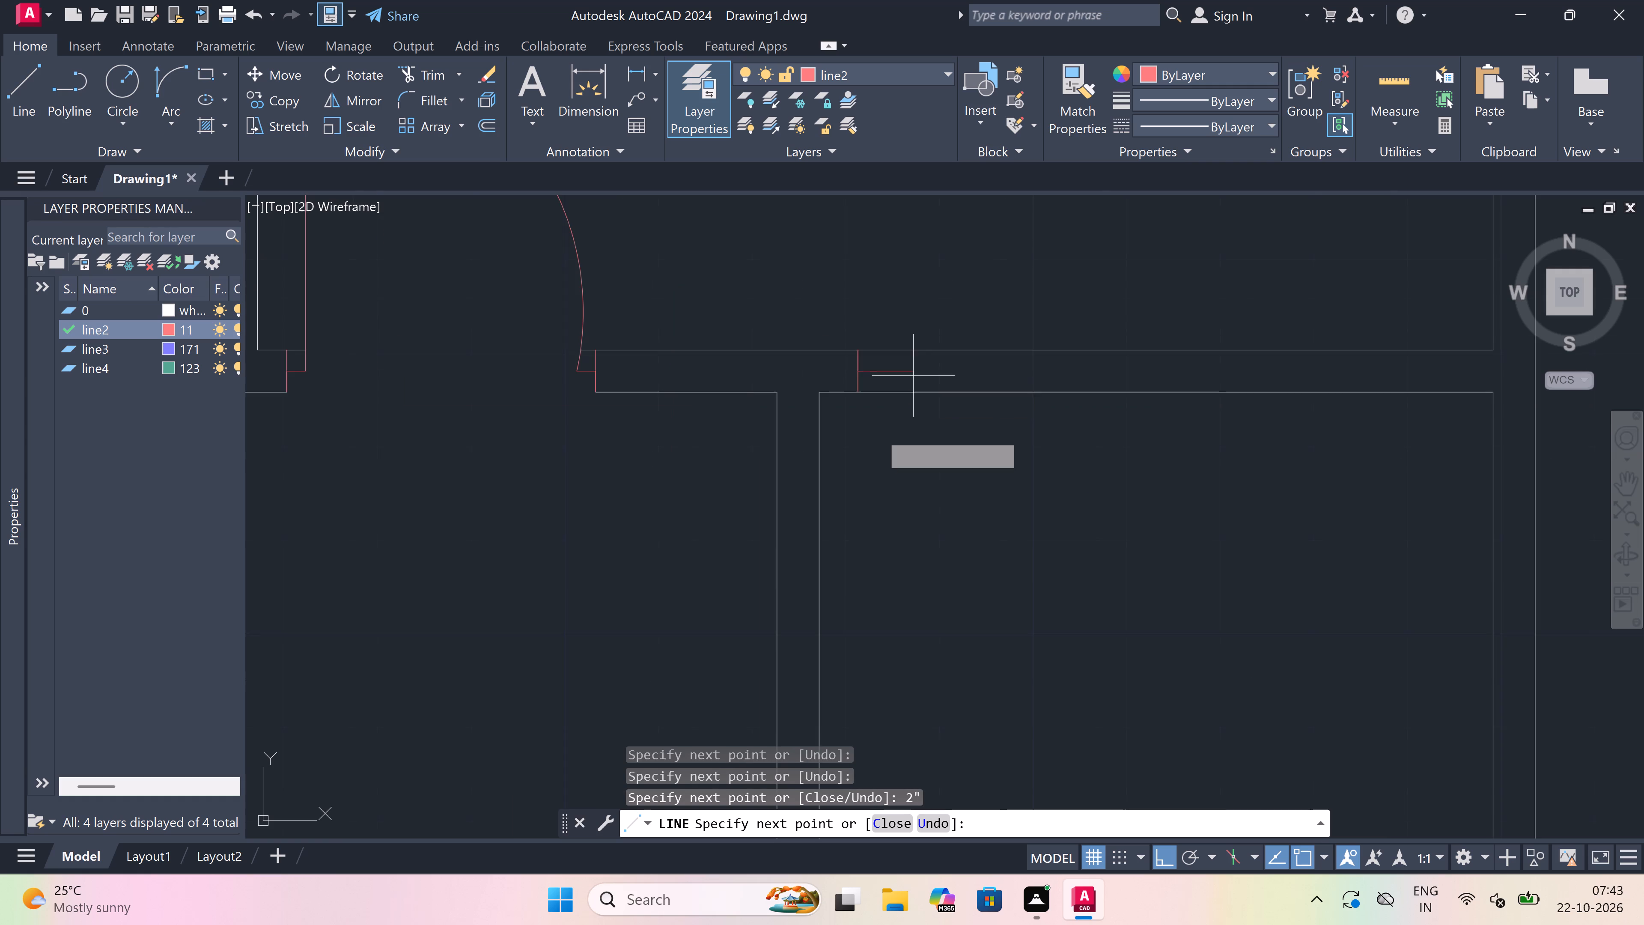
{"action": "scroll", "coordinate": [851, 469], "scroll_direction": "up", "scroll_amount": 3}
{"action": "type", "text": "2'"}
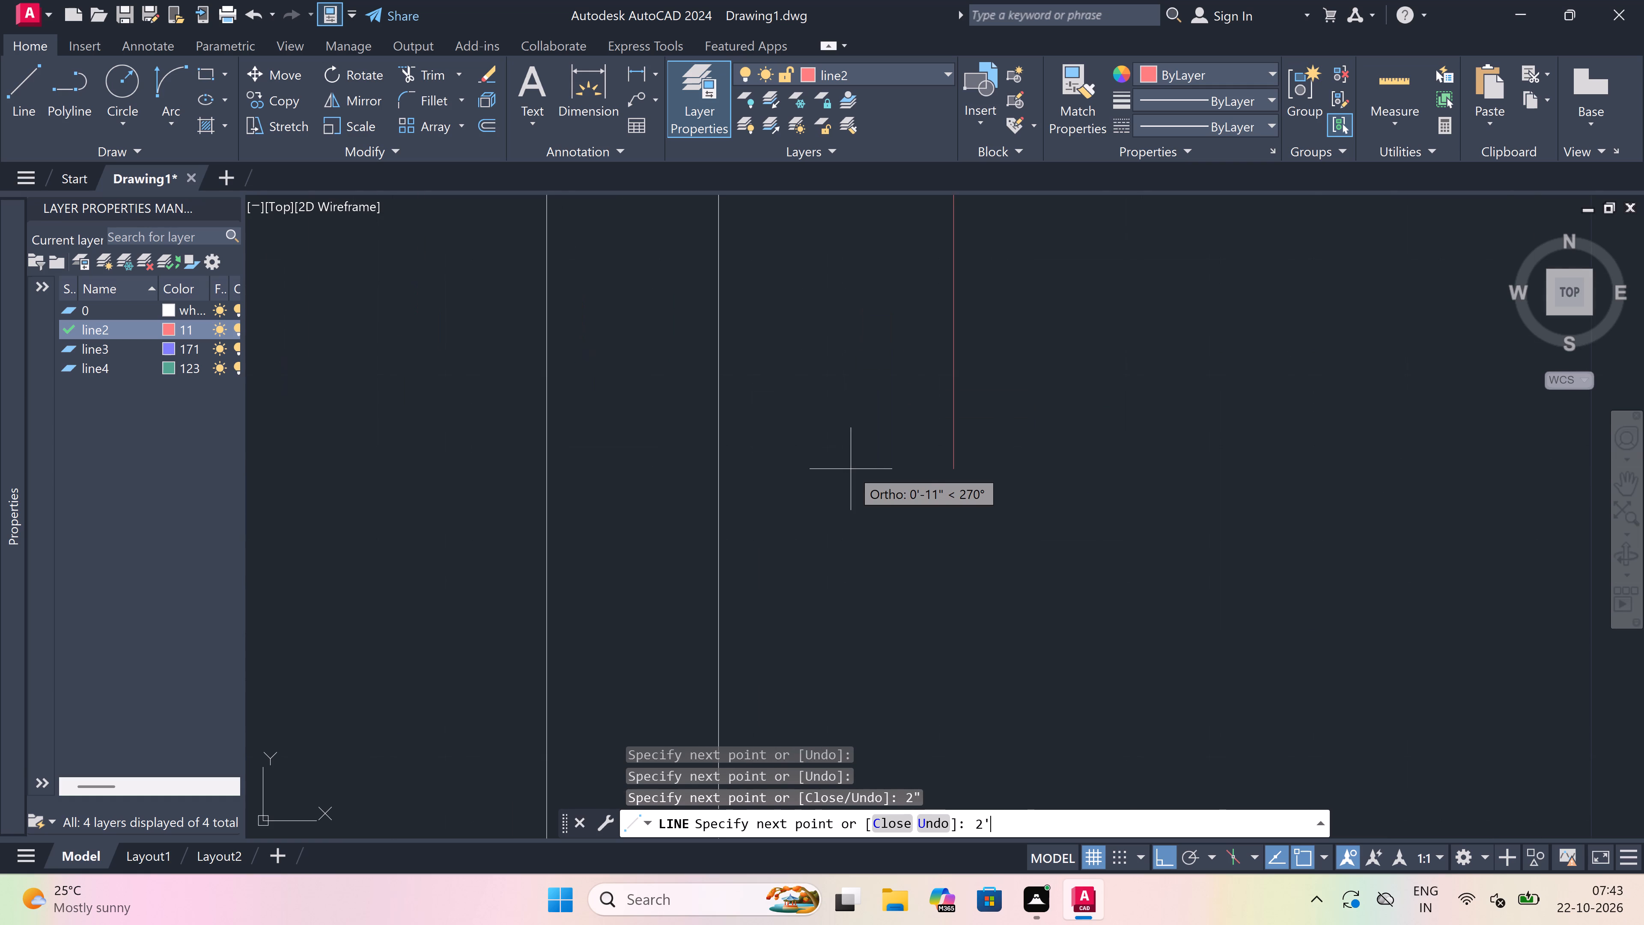
{"action": "key", "text": "space"}
{"action": "scroll", "coordinate": [846, 469], "scroll_direction": "down", "scroll_amount": 5}
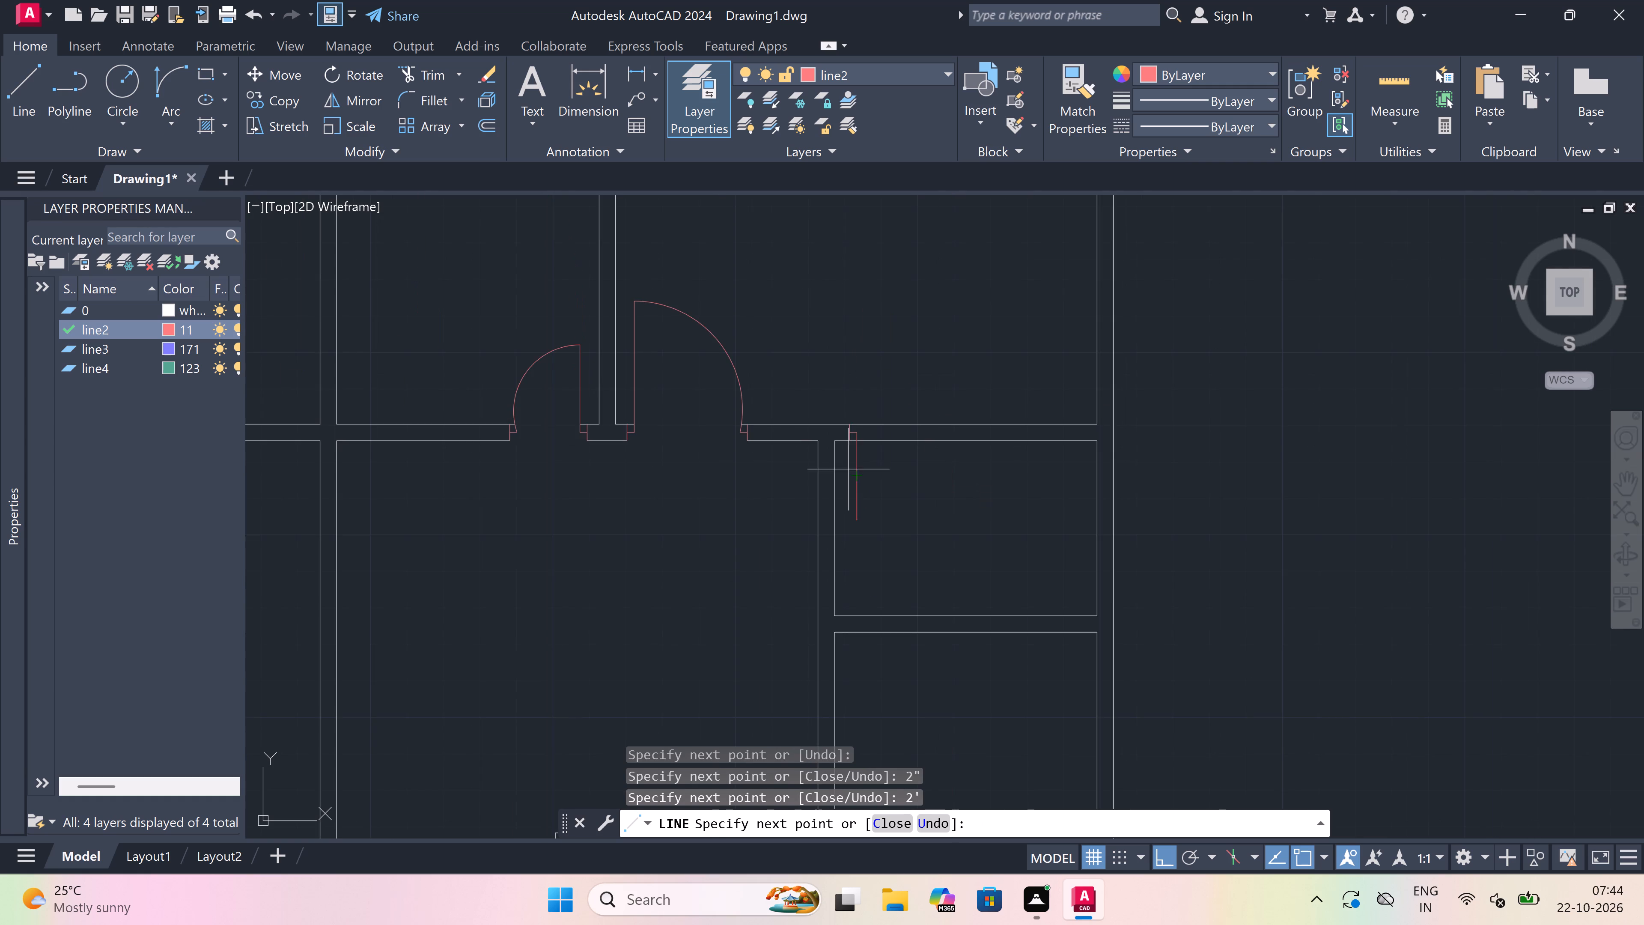
{"action": "scroll", "coordinate": [884, 442], "scroll_direction": "up", "scroll_amount": 2}
{"action": "scroll", "coordinate": [884, 442], "scroll_direction": "down", "scroll_amount": 1}
{"action": "key", "text": "space"}
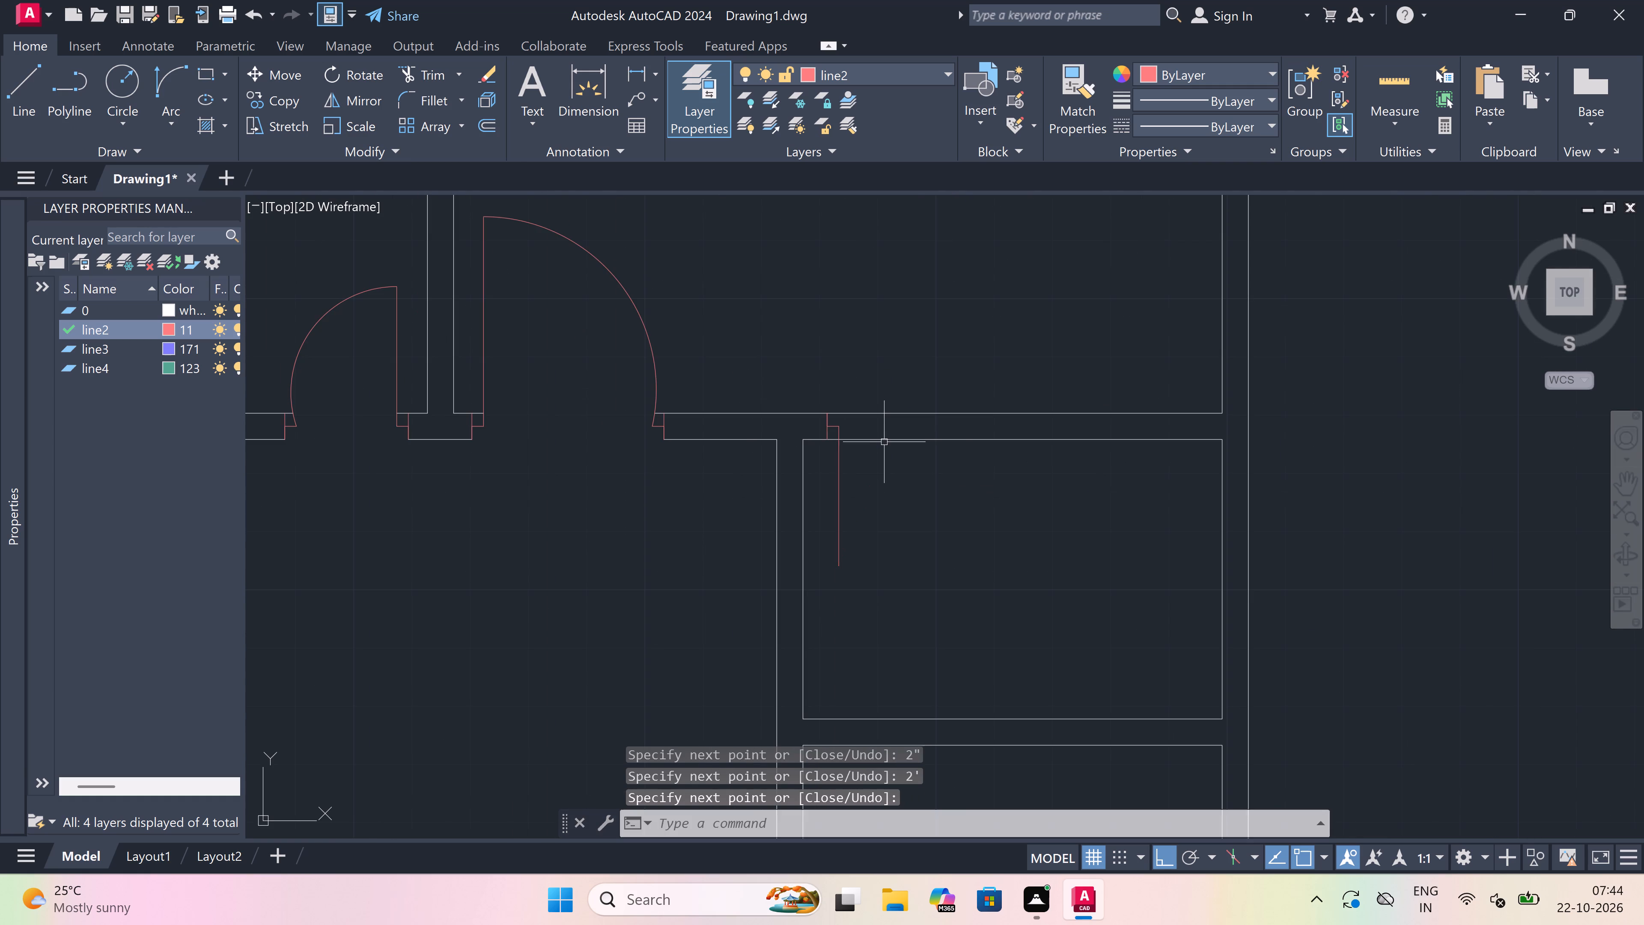
Draw the opposite vertical jamb across the same wall to the right of the leaf, with a 2" stub leftward from its midpoint.
{"action": "scroll", "coordinate": [884, 442], "scroll_direction": "up", "scroll_amount": 1}
{"action": "key", "text": "space"}
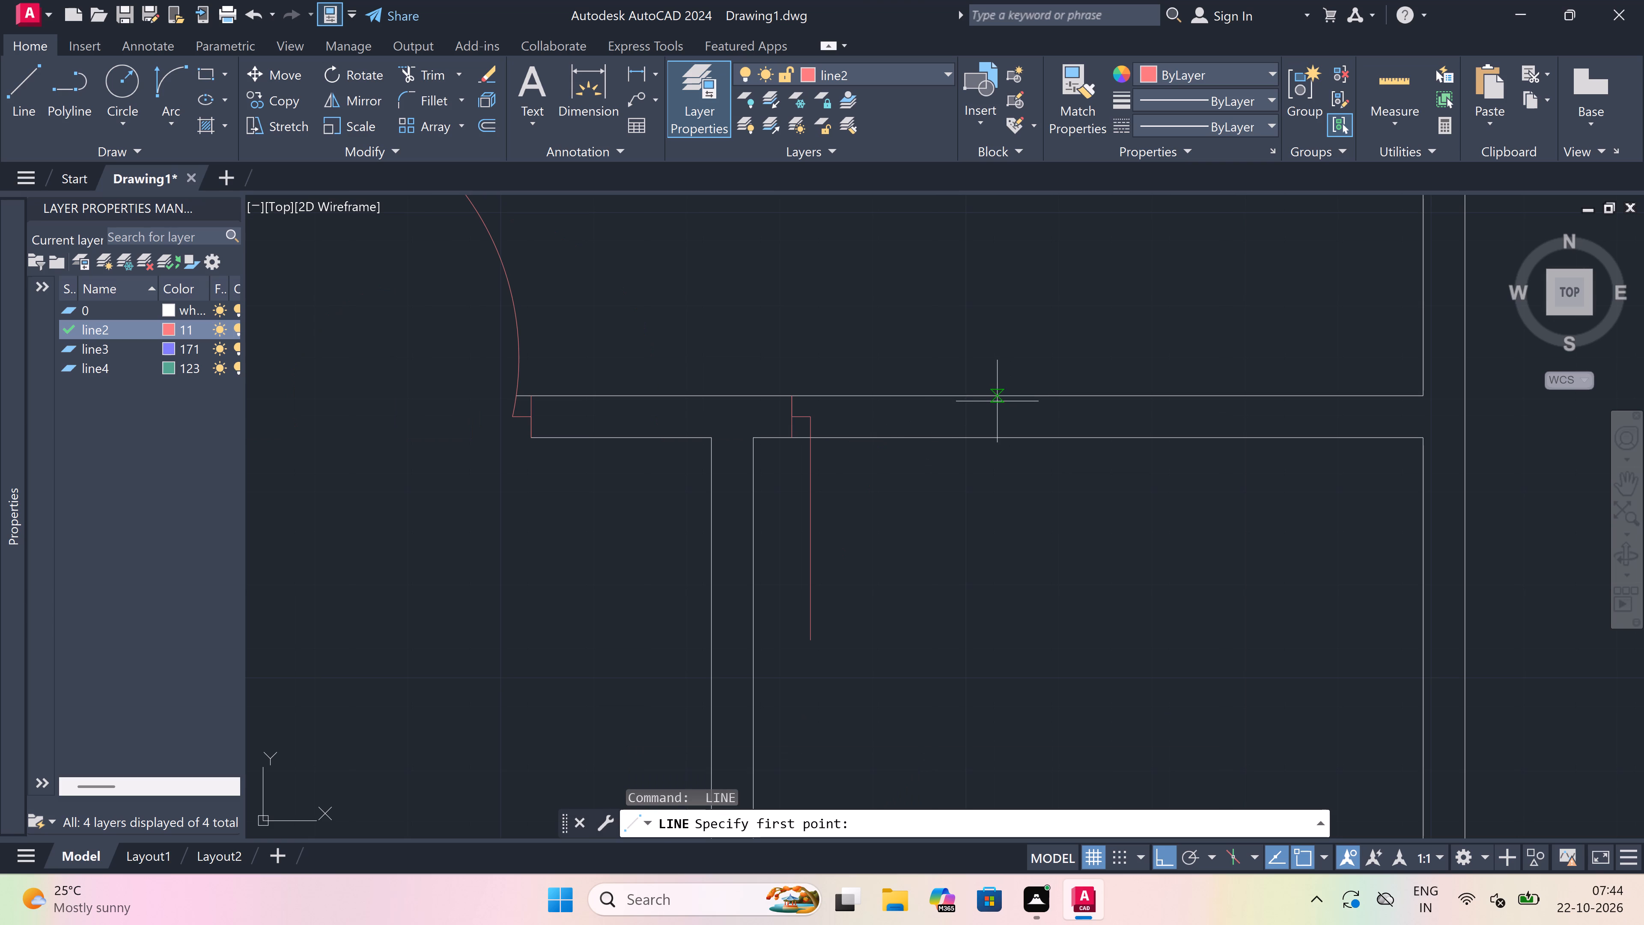
{"action": "left_click", "coordinate": [1001, 401]}
{"action": "double_click", "coordinate": [1005, 438]}
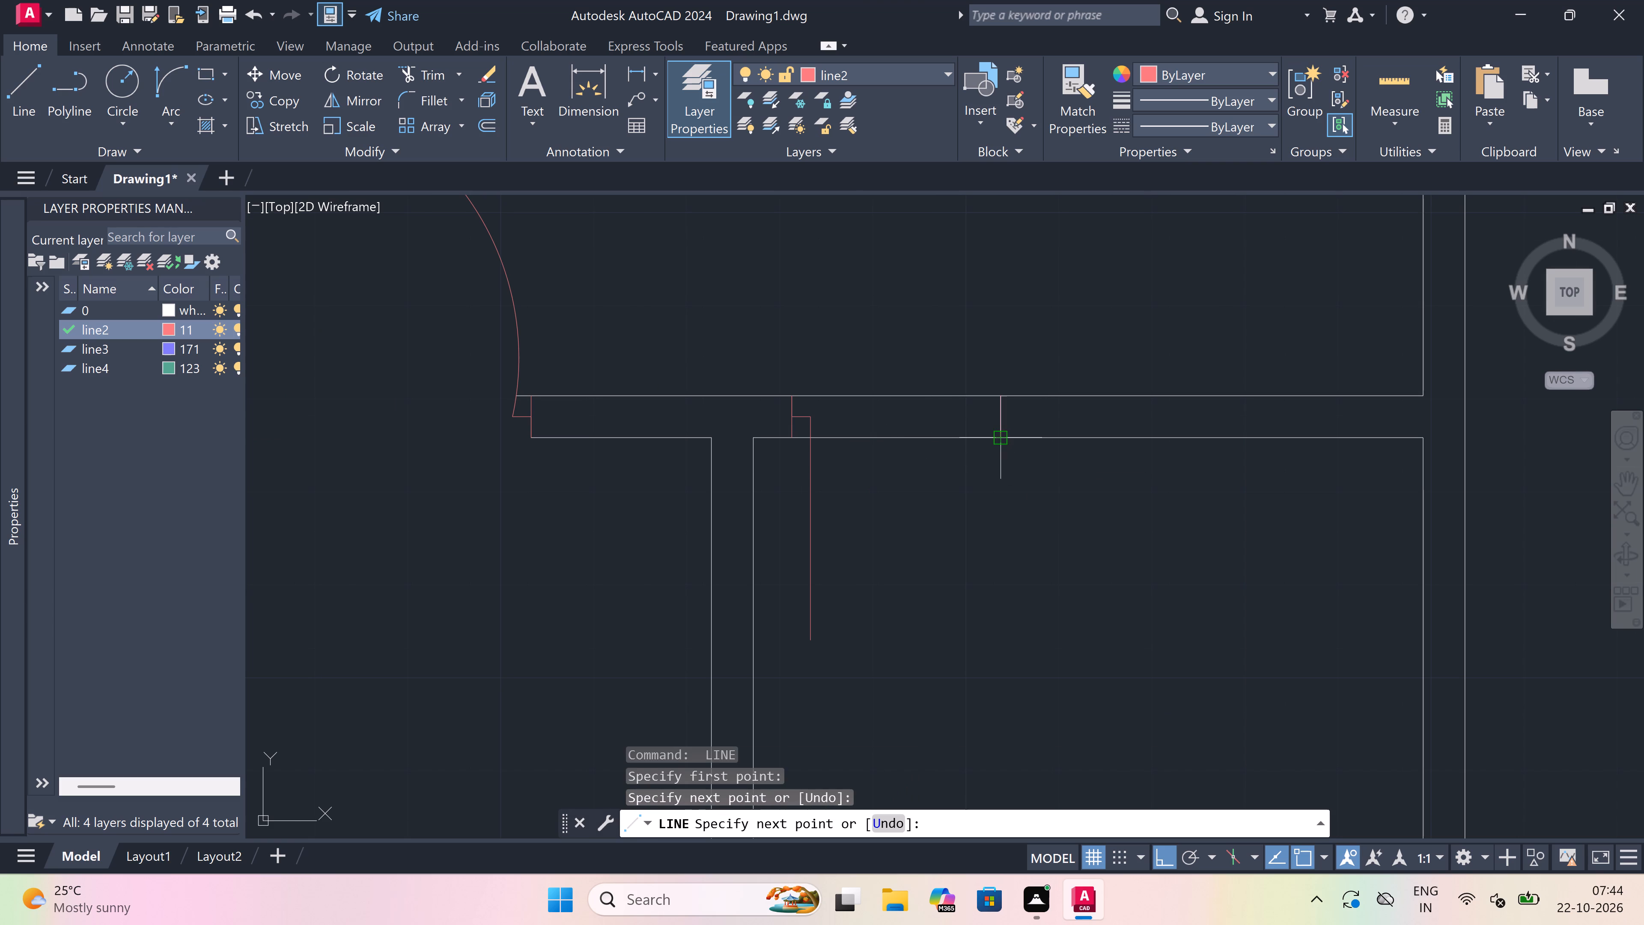
{"action": "left_click", "coordinate": [1005, 423]}
{"action": "type", "text": "2\""}
{"action": "key", "text": "space"}
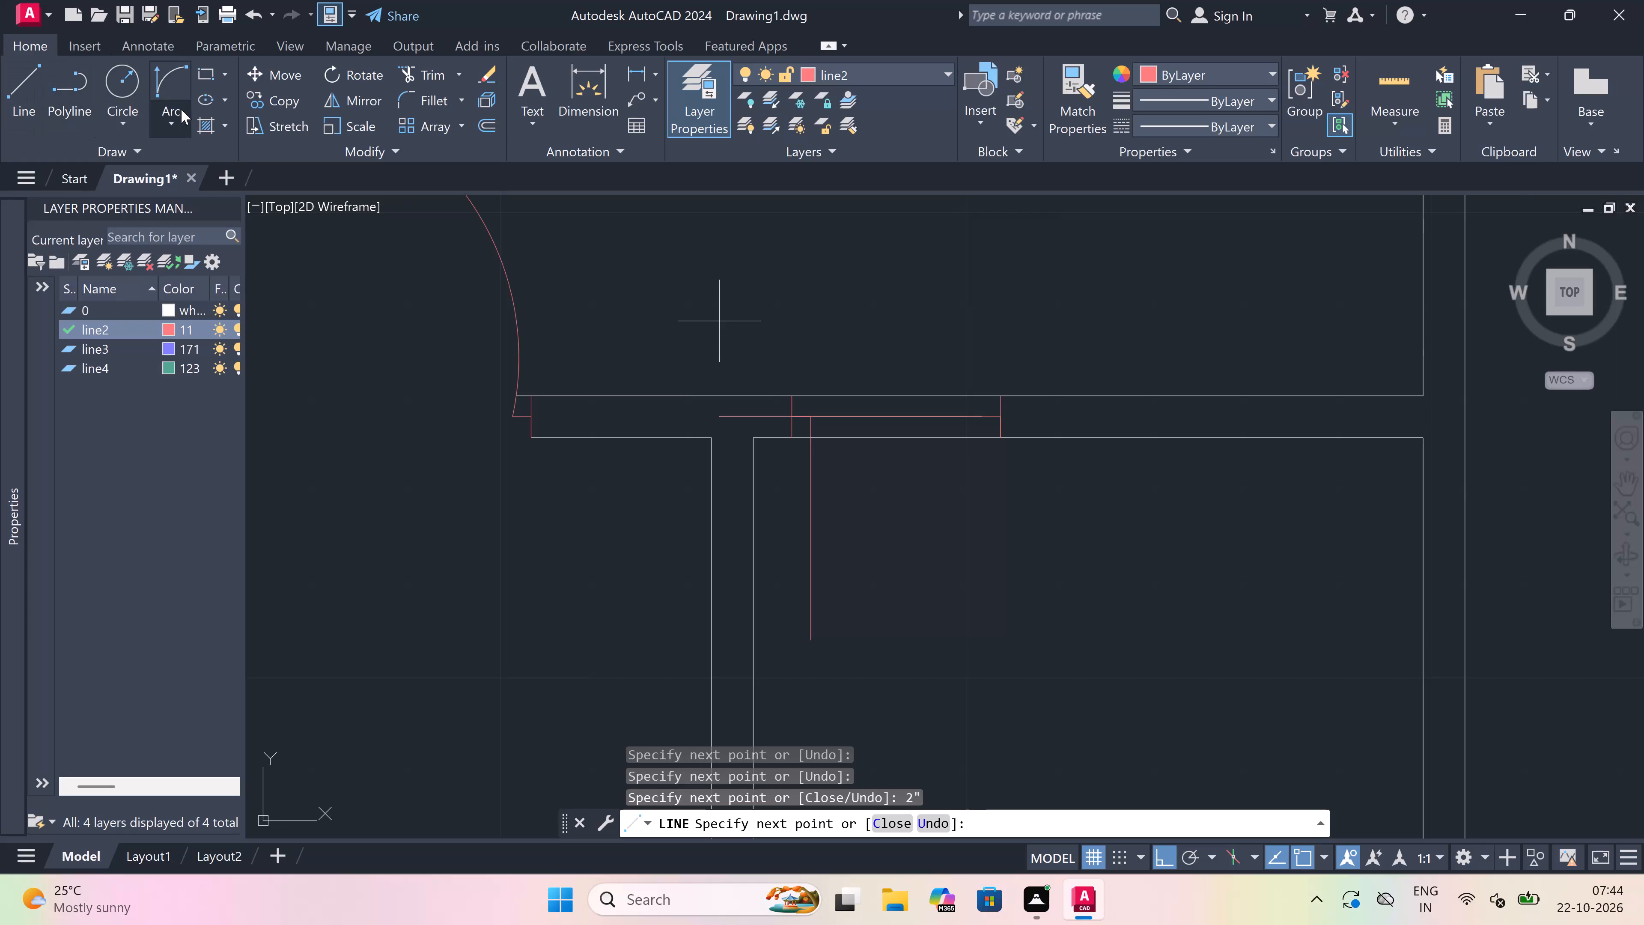
Draw the 2' door's swing arc from the leaf's lower end to the opposite stub's end, with a rightward start tangent.
{"action": "double_click", "coordinate": [182, 81]}
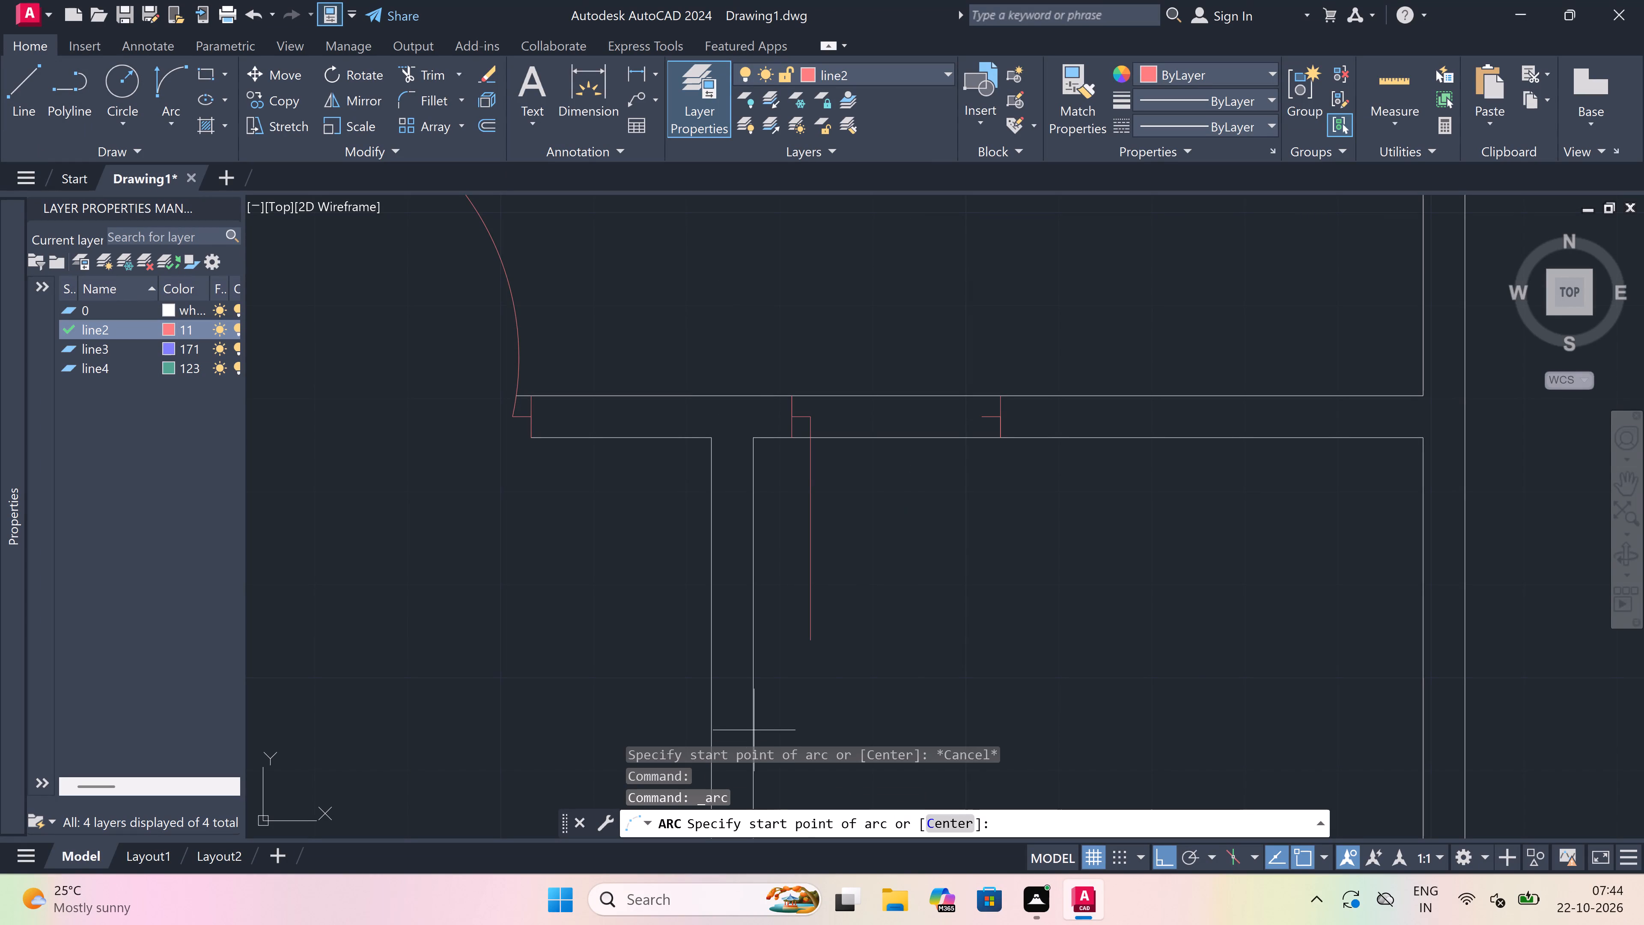
{"action": "left_click_drag", "start_coordinate": [813, 638], "coordinate": [855, 591]}
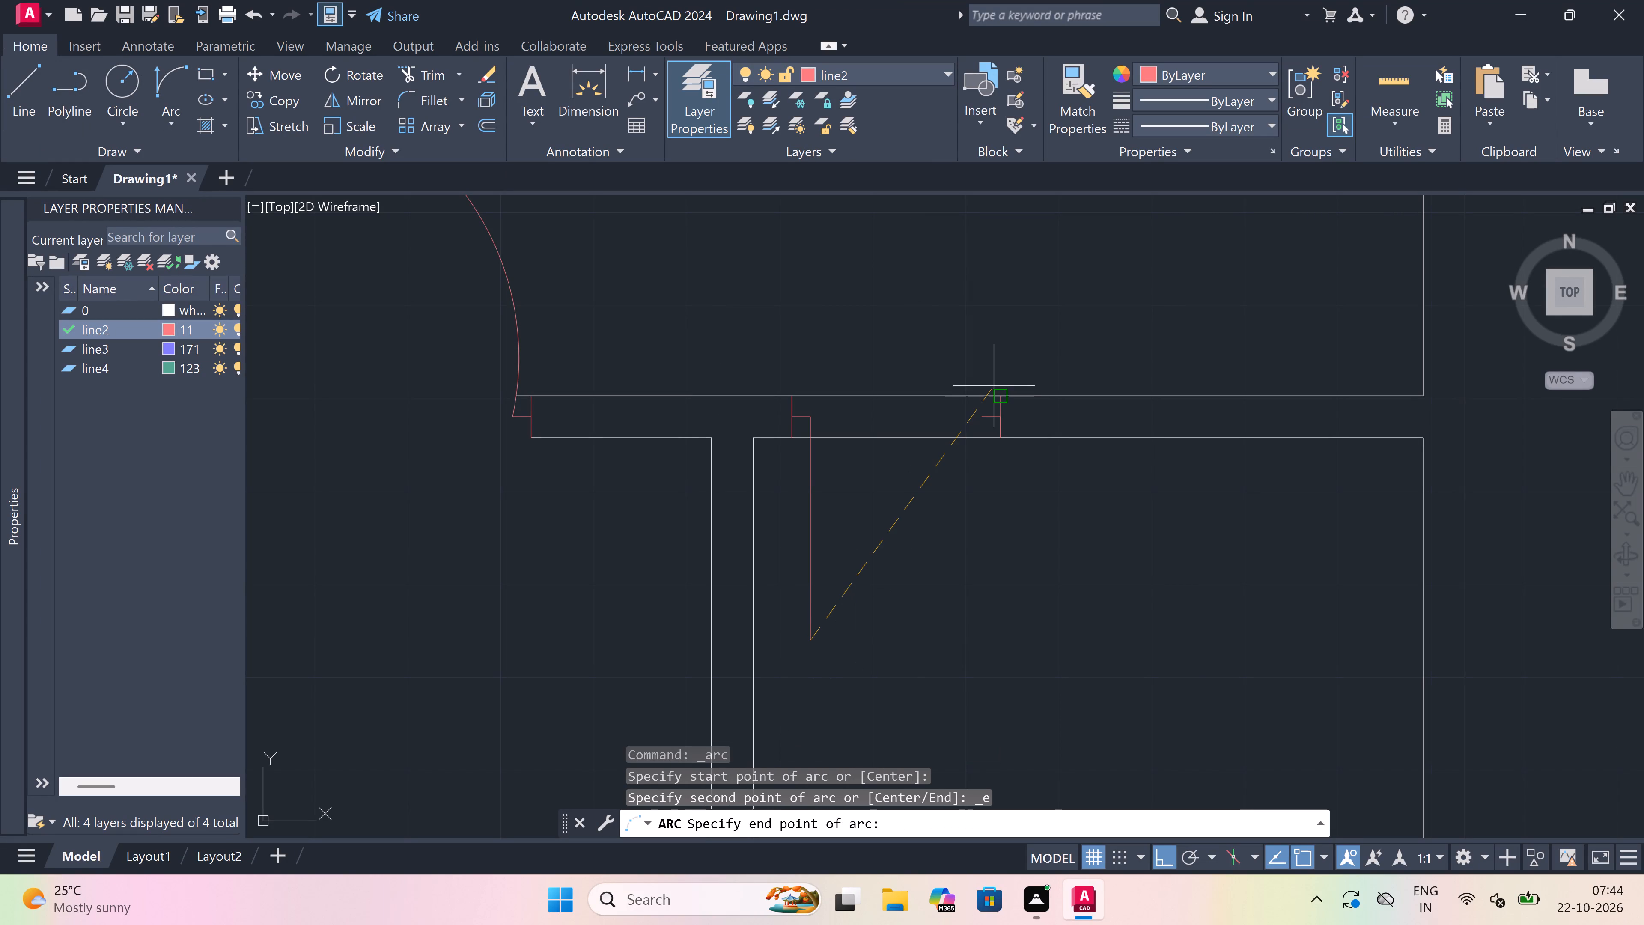
{"action": "double_click", "coordinate": [983, 422]}
{"action": "left_click", "coordinate": [1151, 531]}
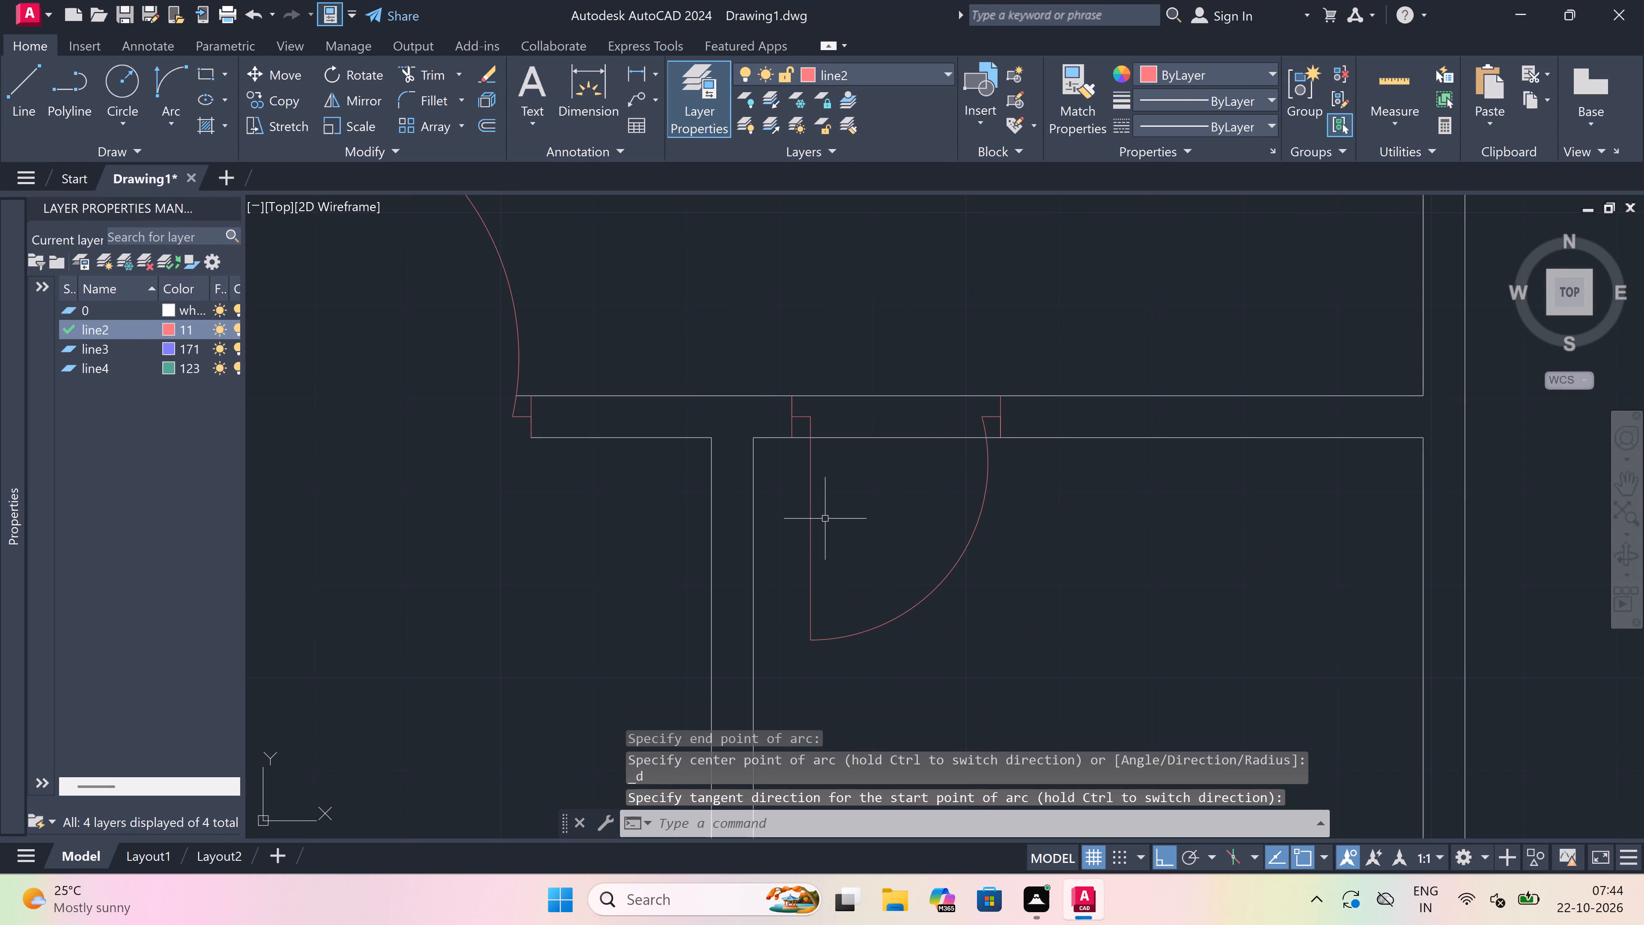
Trim both wall lines within the upper small right room's 2' door opening.
{"action": "type", "text": "tr"}
{"action": "key", "text": "space"}
{"action": "left_click", "coordinate": [908, 384]}
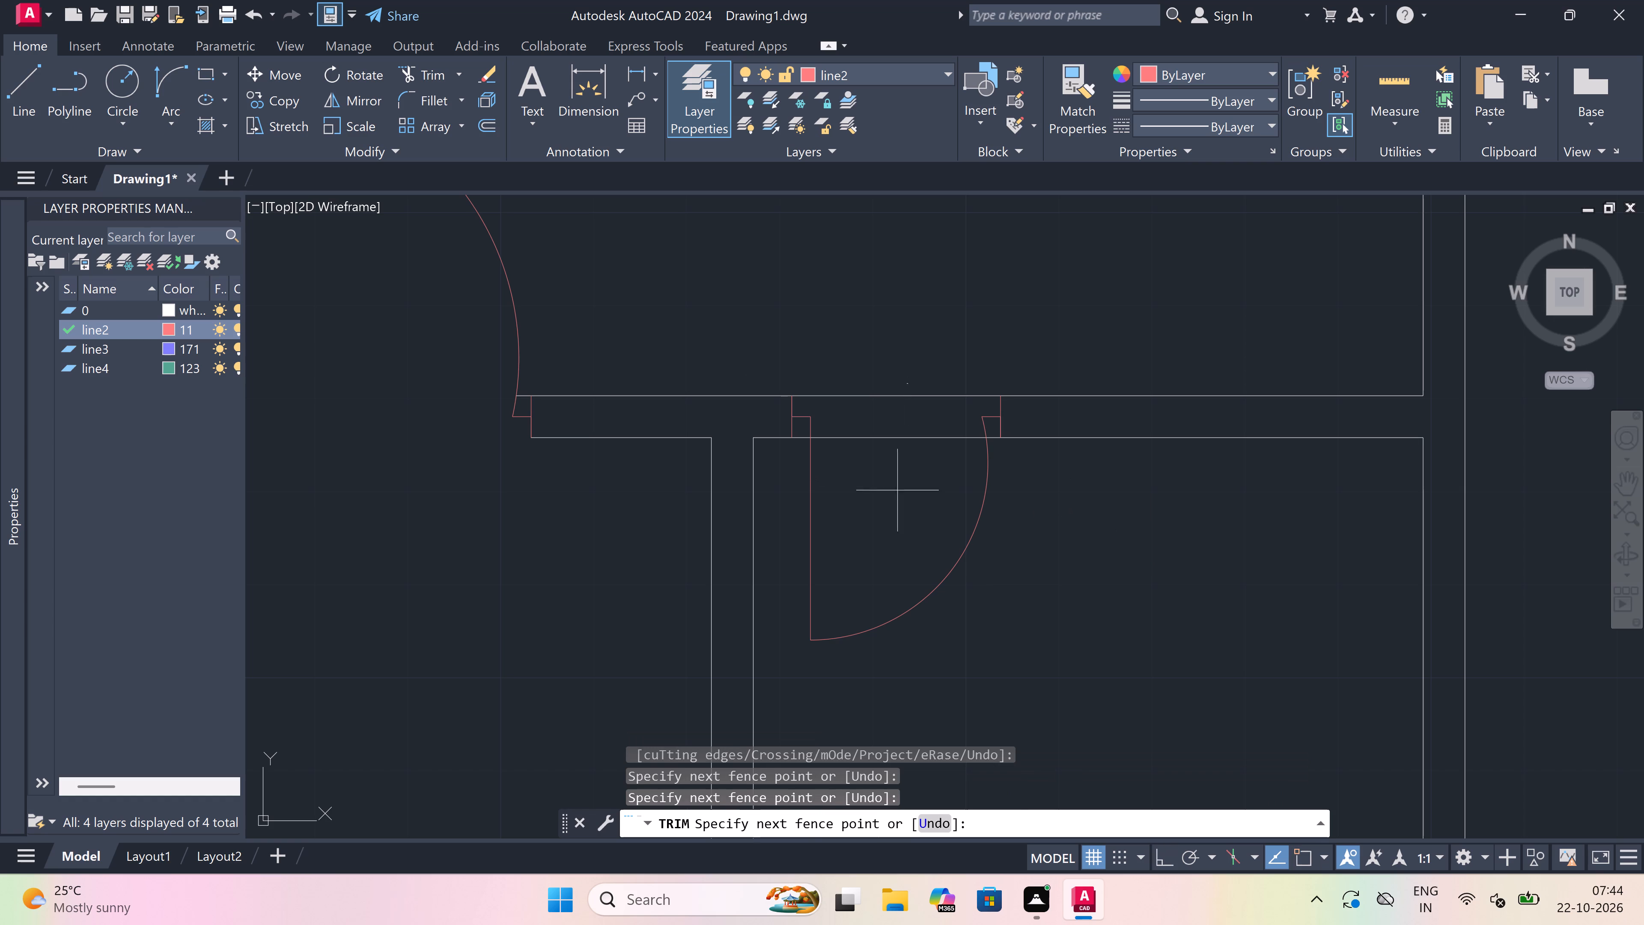
{"action": "left_click", "coordinate": [896, 498]}
{"action": "key", "text": "Escape"}
Draw a vertical jamb across the bottom wall of the lower small right room, near its inner left corner.
{"action": "scroll", "coordinate": [896, 498], "scroll_direction": "down", "scroll_amount": 4}
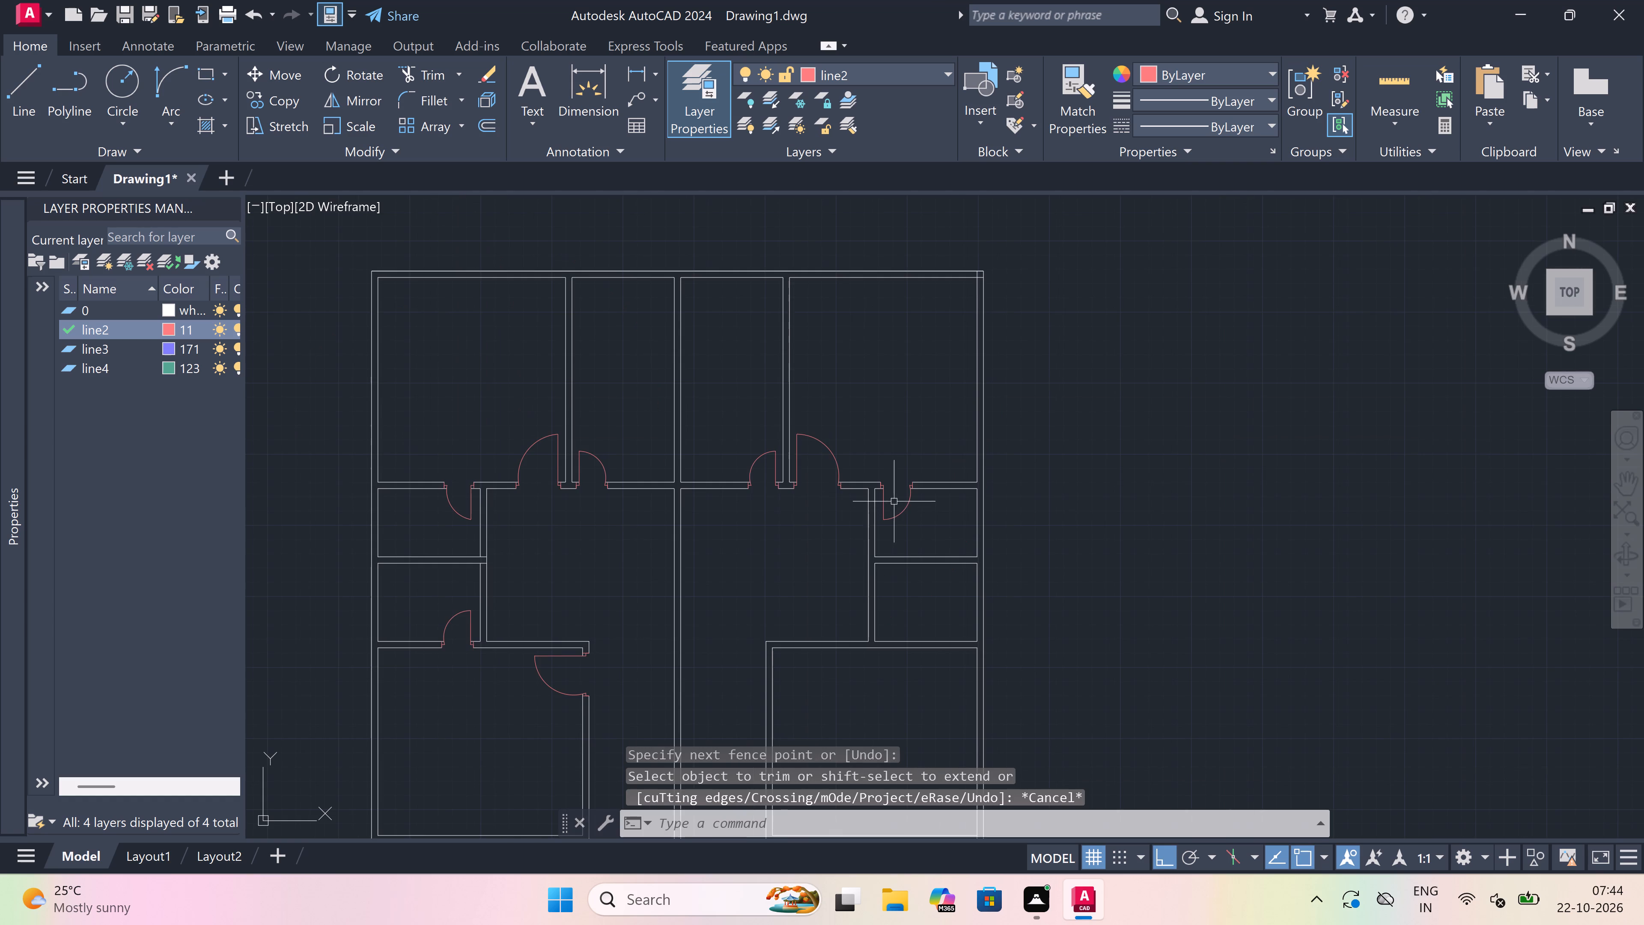
{"action": "key", "text": "l"}
{"action": "key", "text": "space"}
{"action": "scroll", "coordinate": [914, 637], "scroll_direction": "up", "scroll_amount": 3}
{"action": "scroll", "coordinate": [776, 661], "scroll_direction": "up", "scroll_amount": 1}
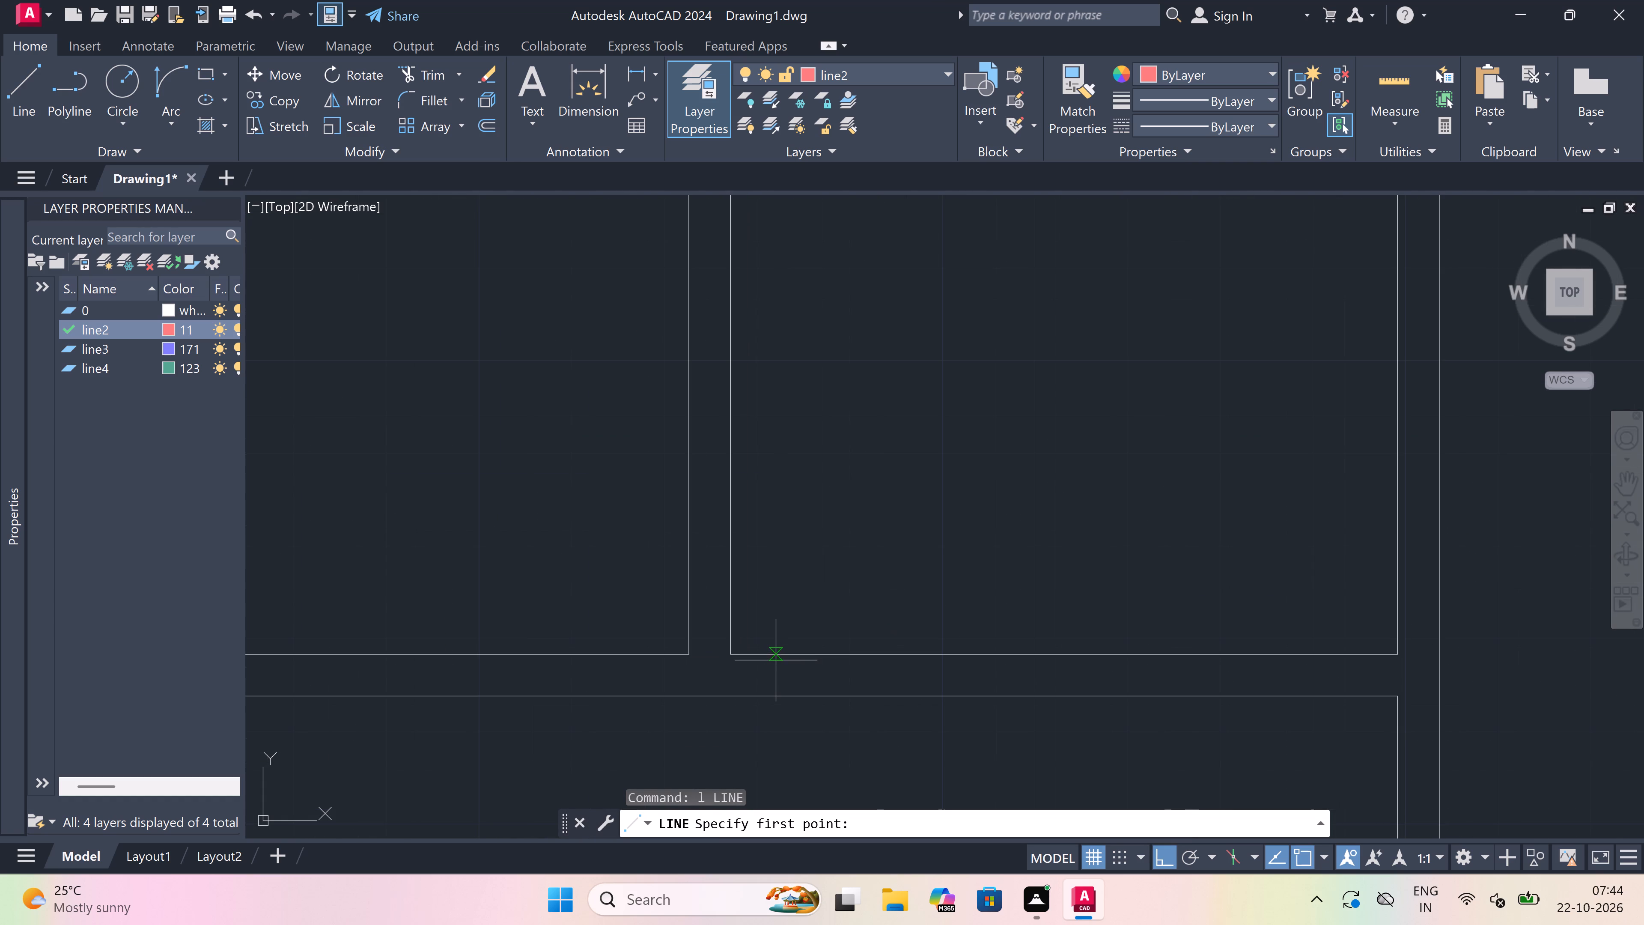
{"action": "left_click", "coordinate": [766, 656]}
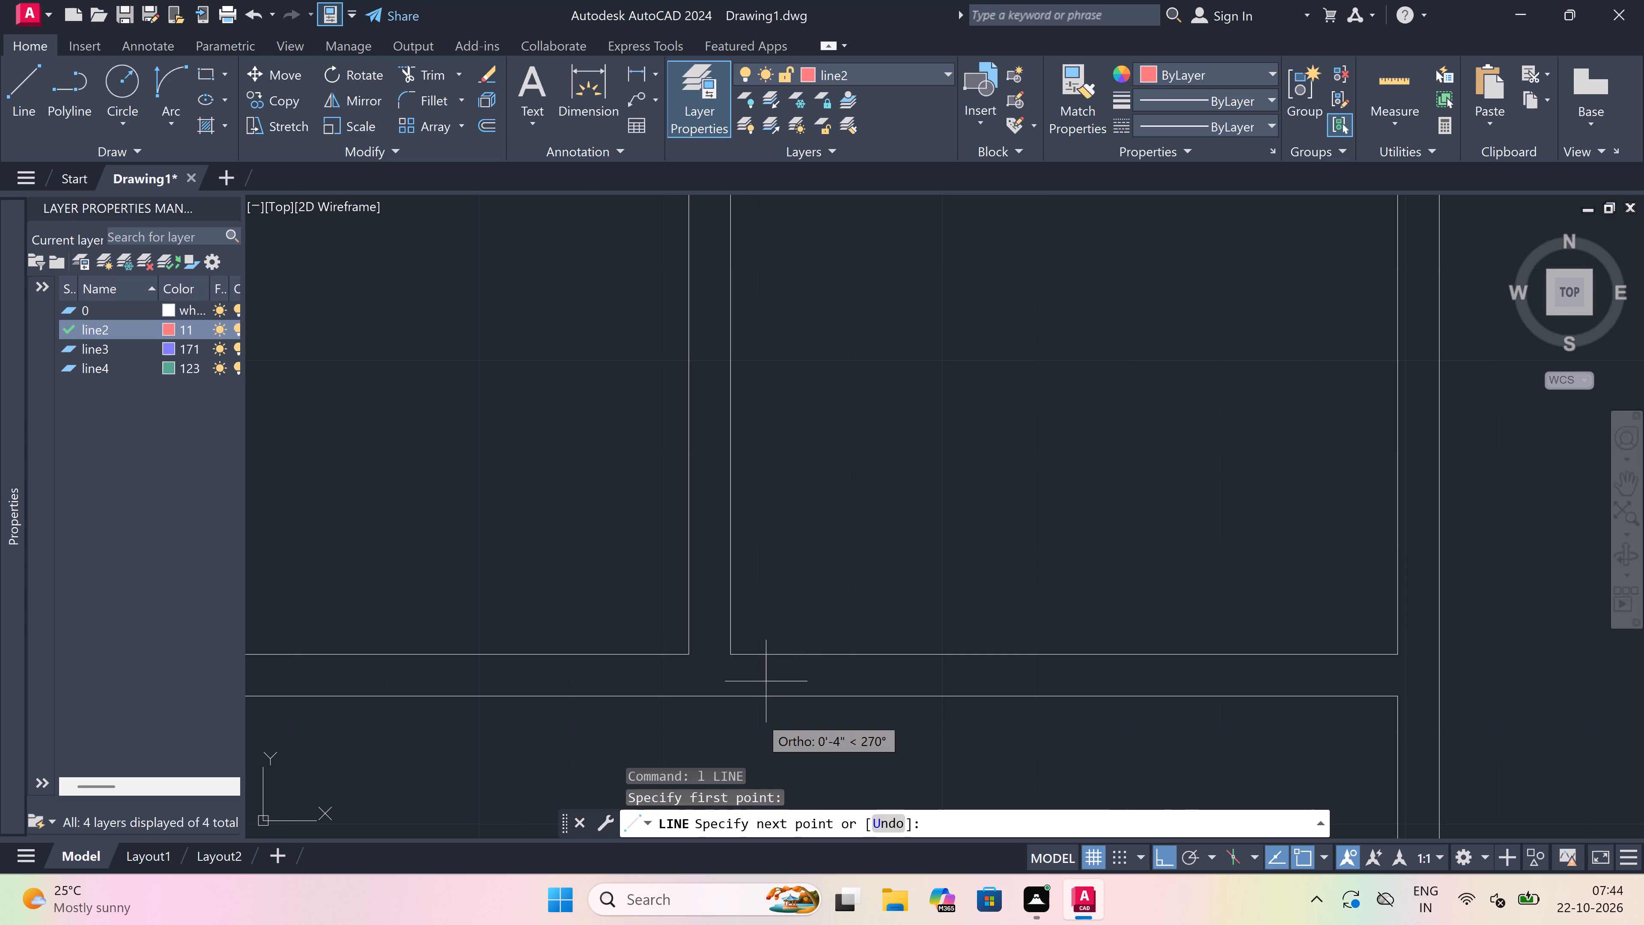
{"action": "left_click", "coordinate": [762, 698]}
Continue from this jamb's midpoint with a 2" stub to the right and a 2' door leaf upward into the lower small room.
{"action": "left_click", "coordinate": [762, 676]}
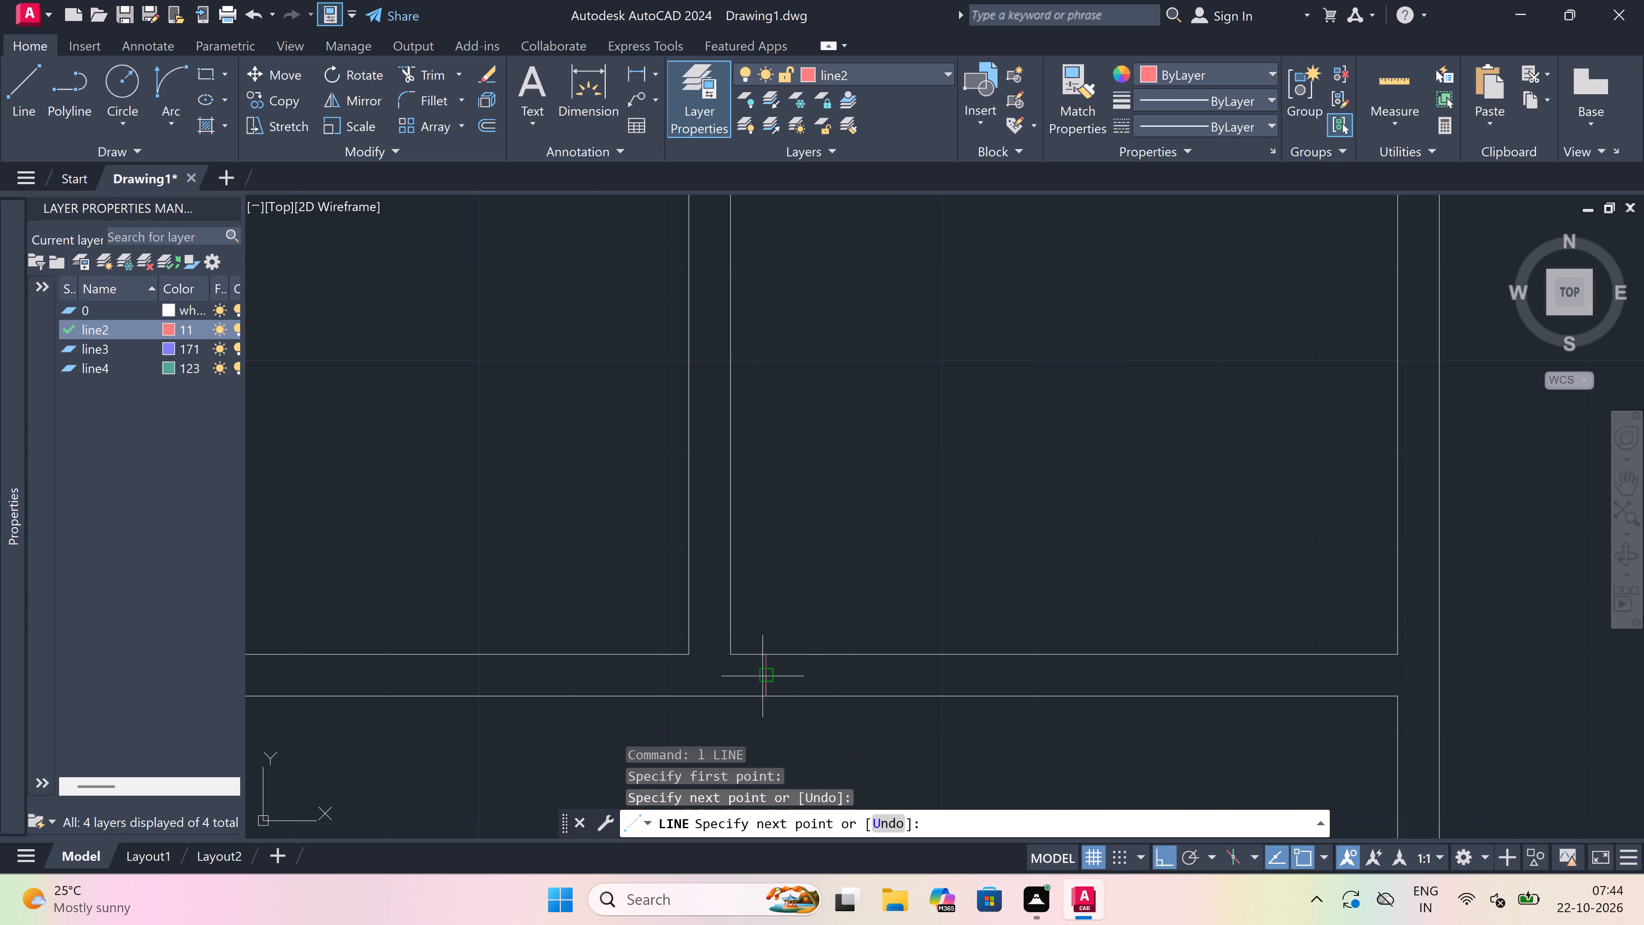
{"action": "type", "text": "2\""}
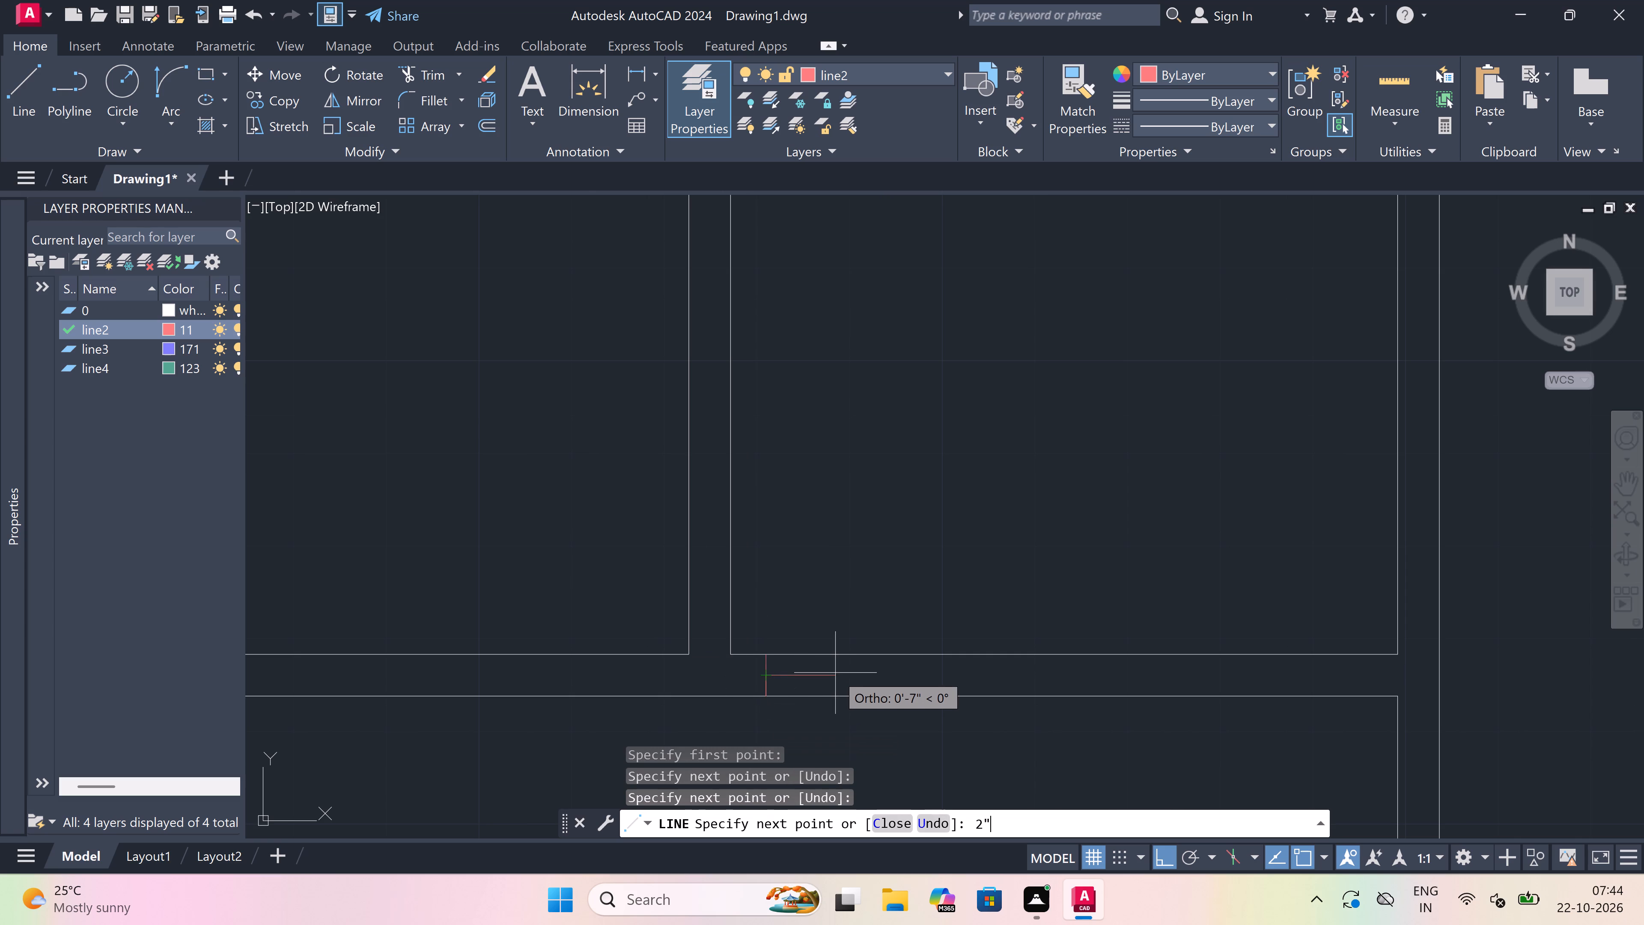
{"action": "key", "text": "space"}
{"action": "type", "text": "2'"}
{"action": "key", "text": "space"}
{"action": "key", "text": "Escape"}
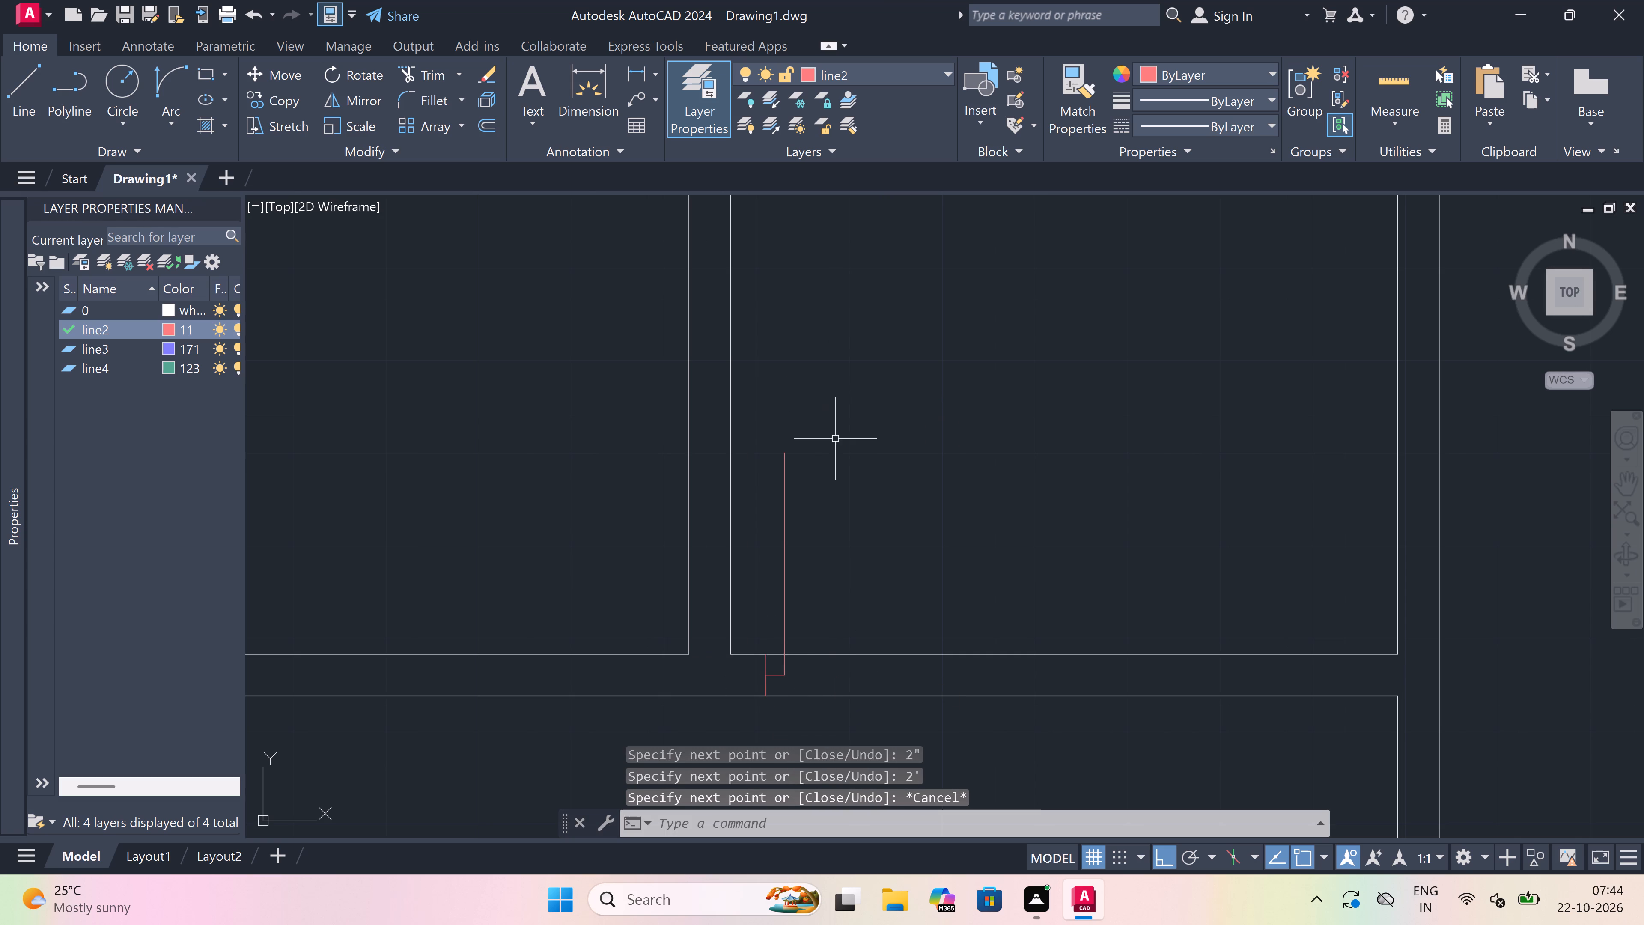
Draw the opposite vertical jamb across the bottom wall to the right of the leaf, with a 2" stub leftward from its midpoint.
{"action": "key", "text": "space"}
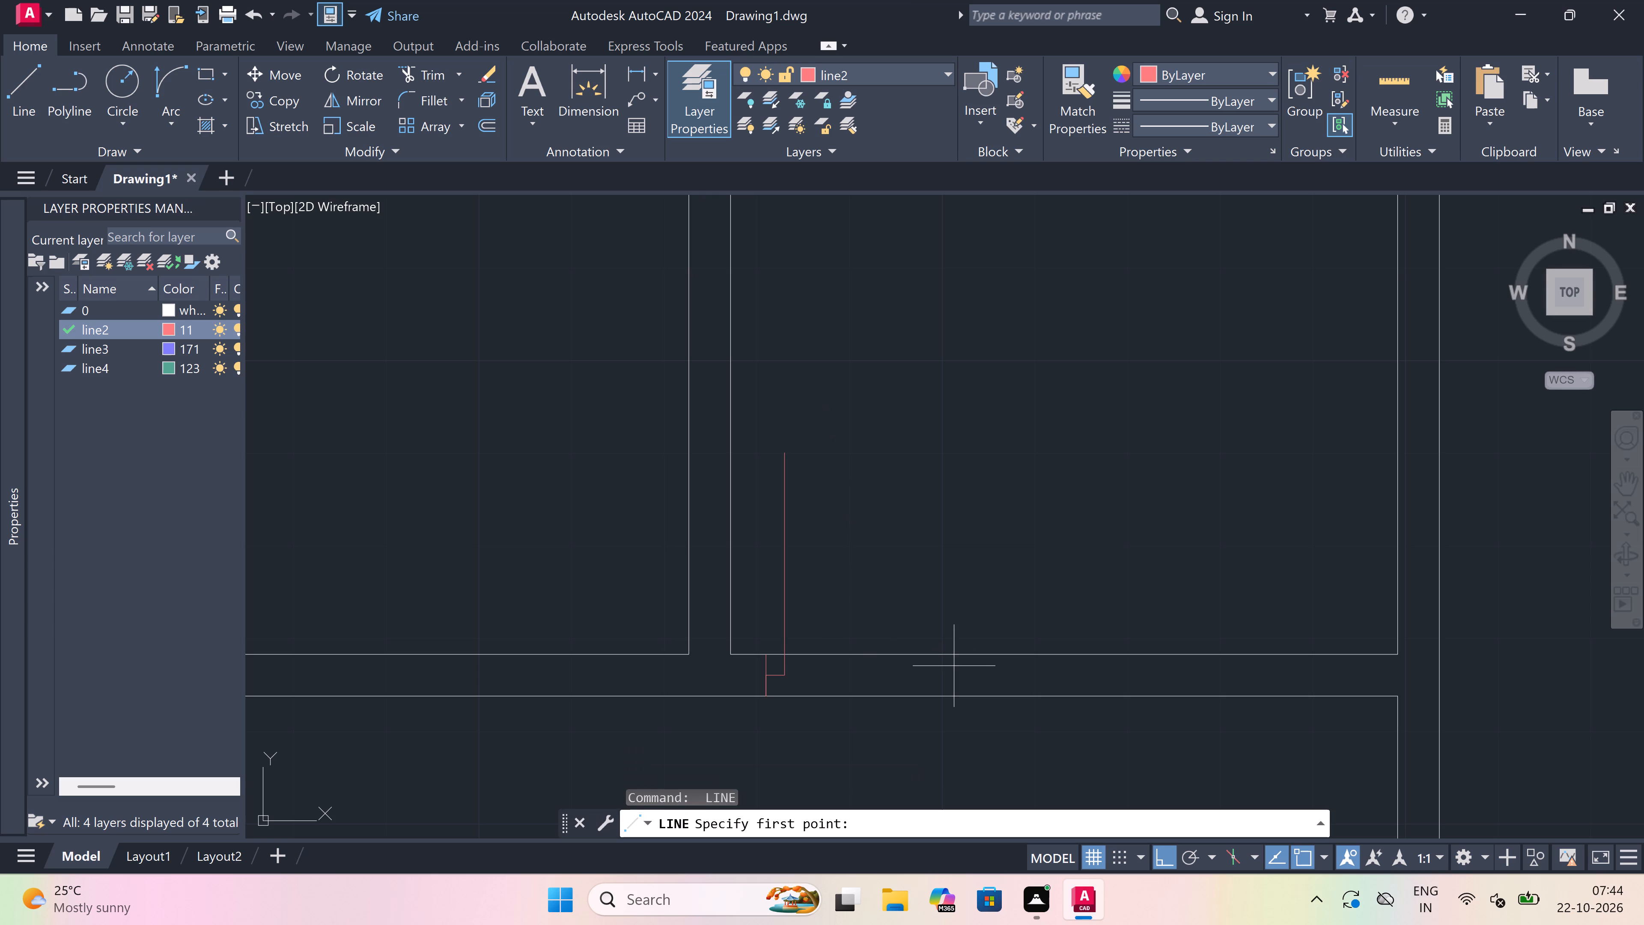
{"action": "left_click", "coordinate": [952, 650]}
{"action": "left_click", "coordinate": [949, 689]}
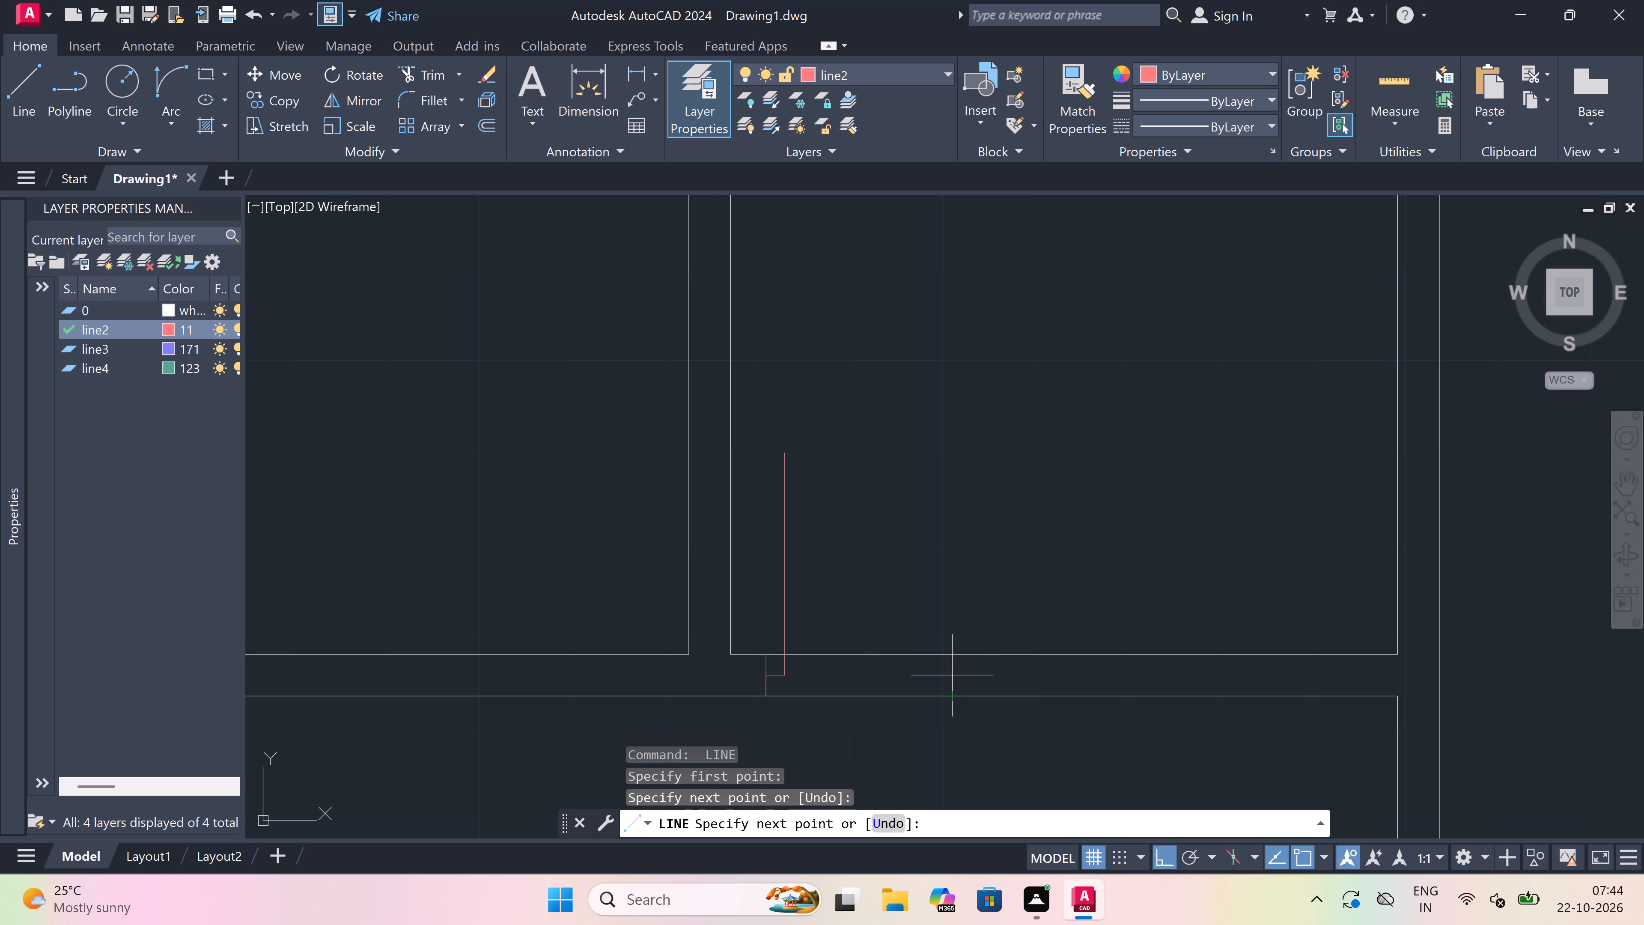
{"action": "double_click", "coordinate": [953, 671]}
{"action": "type", "text": "2\""}
{"action": "key", "text": "space"}
{"action": "key", "text": "Escape"}
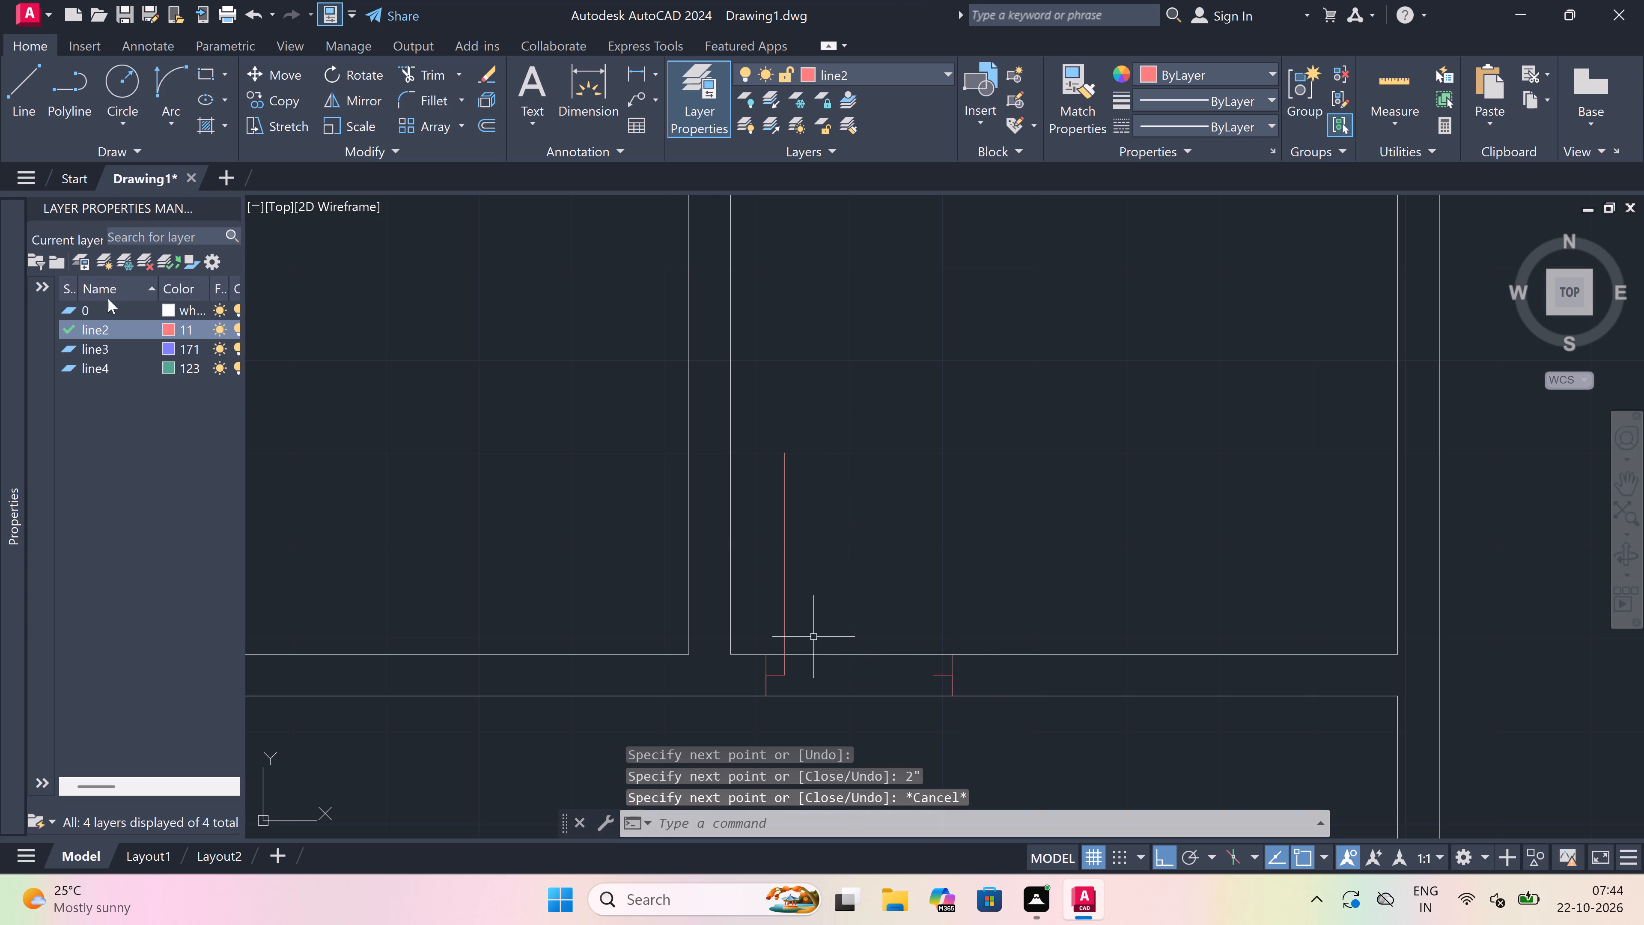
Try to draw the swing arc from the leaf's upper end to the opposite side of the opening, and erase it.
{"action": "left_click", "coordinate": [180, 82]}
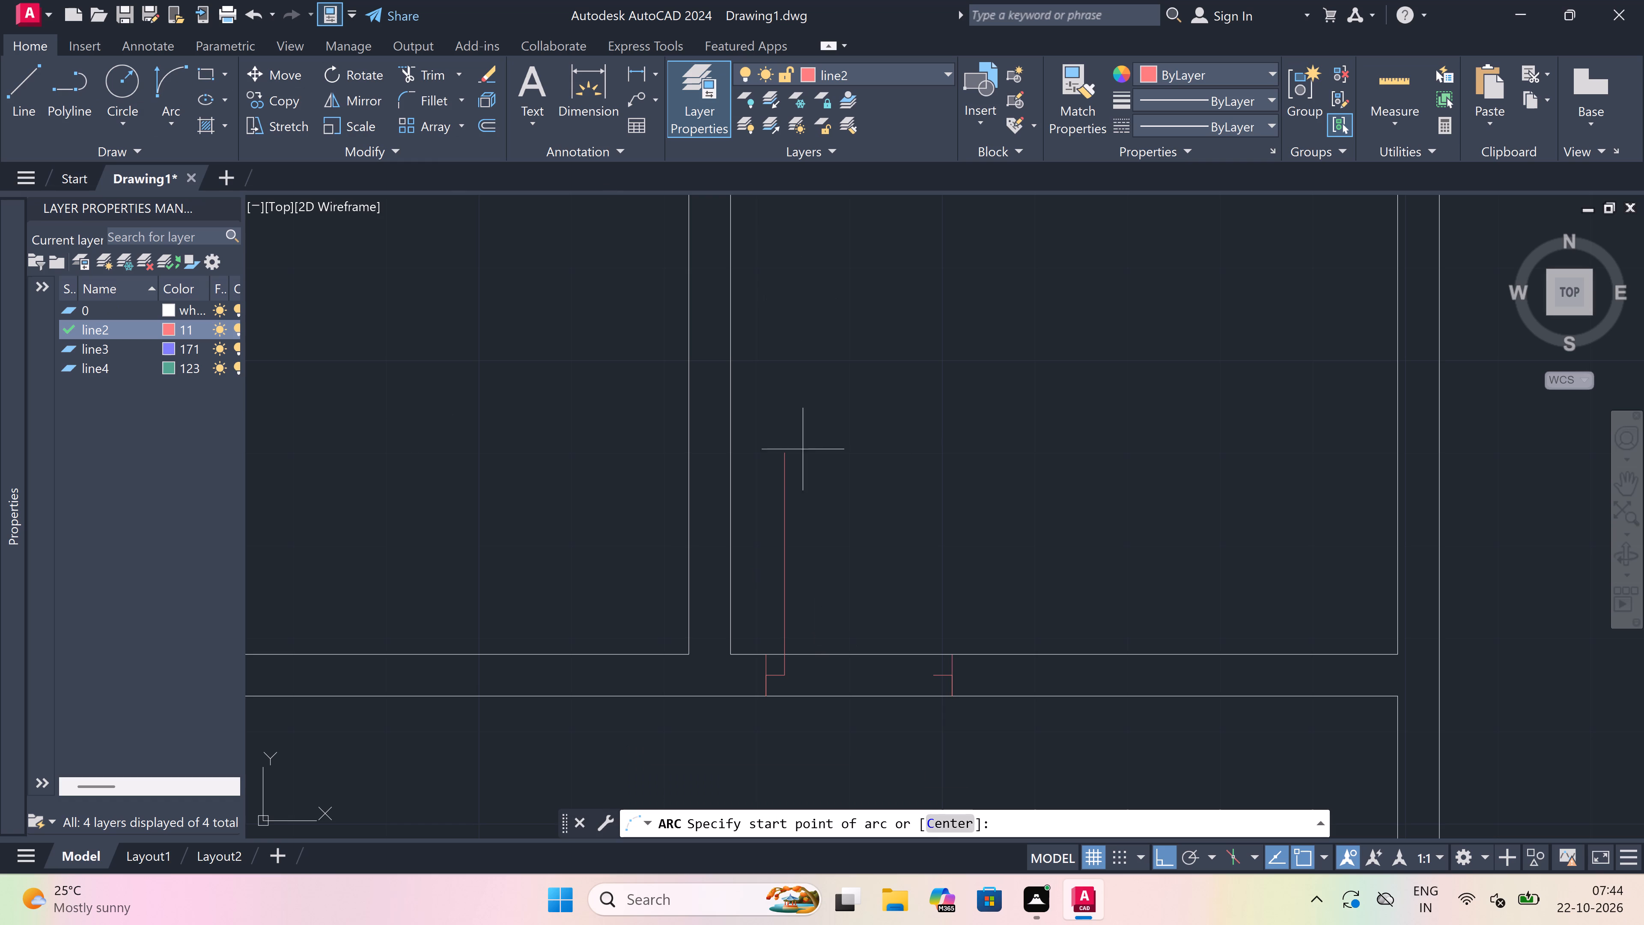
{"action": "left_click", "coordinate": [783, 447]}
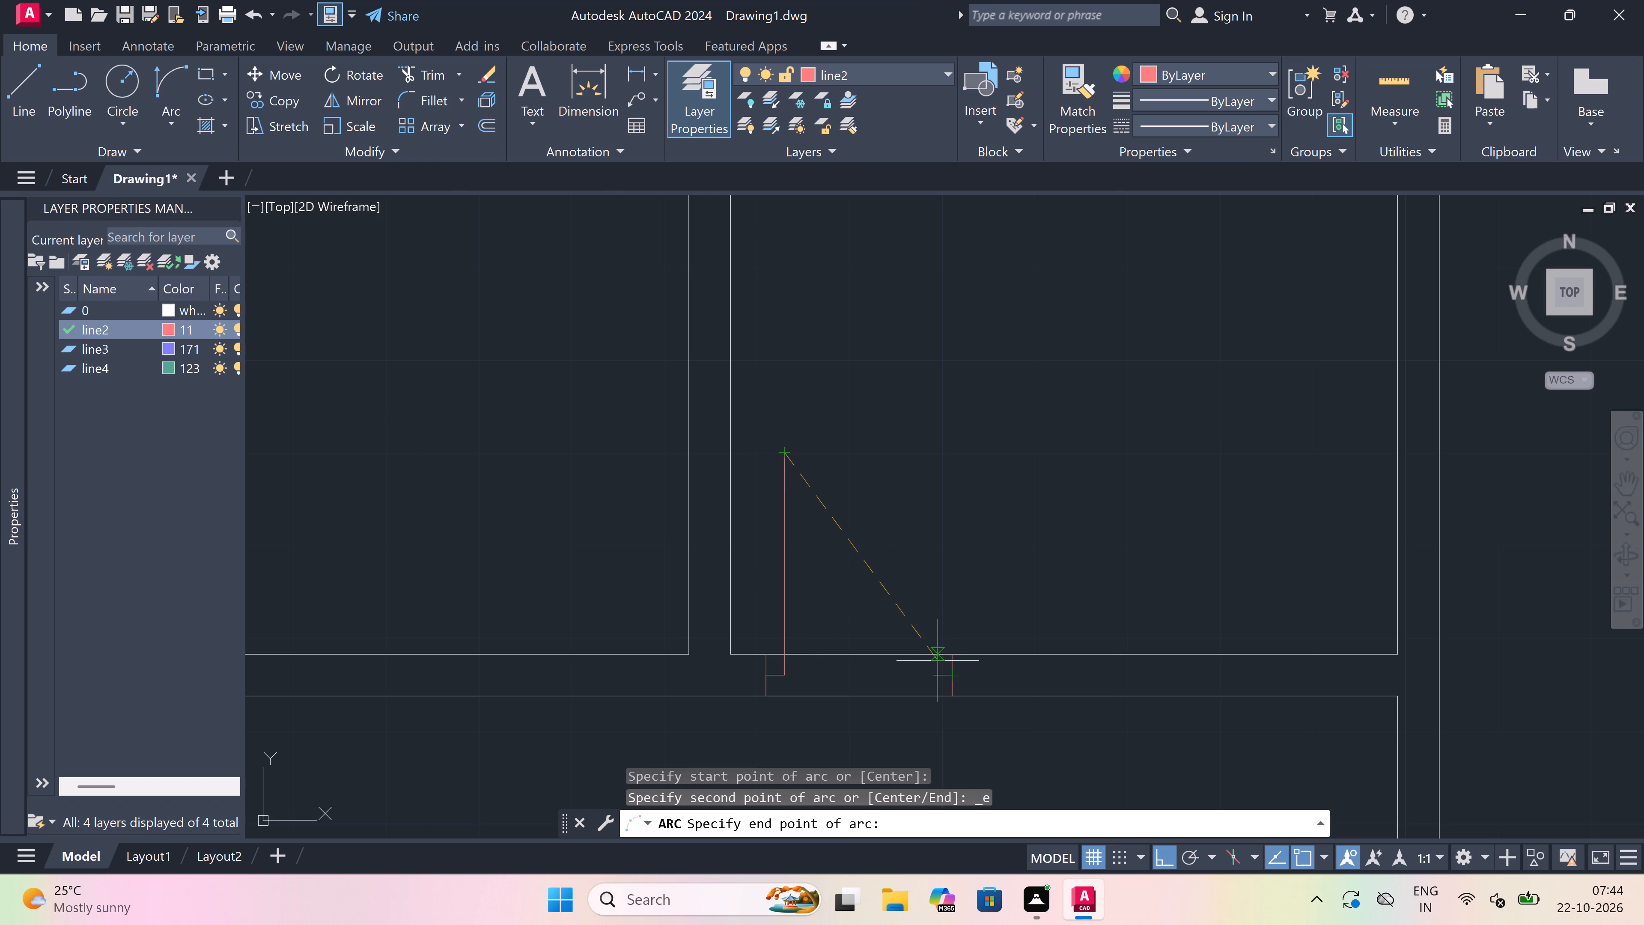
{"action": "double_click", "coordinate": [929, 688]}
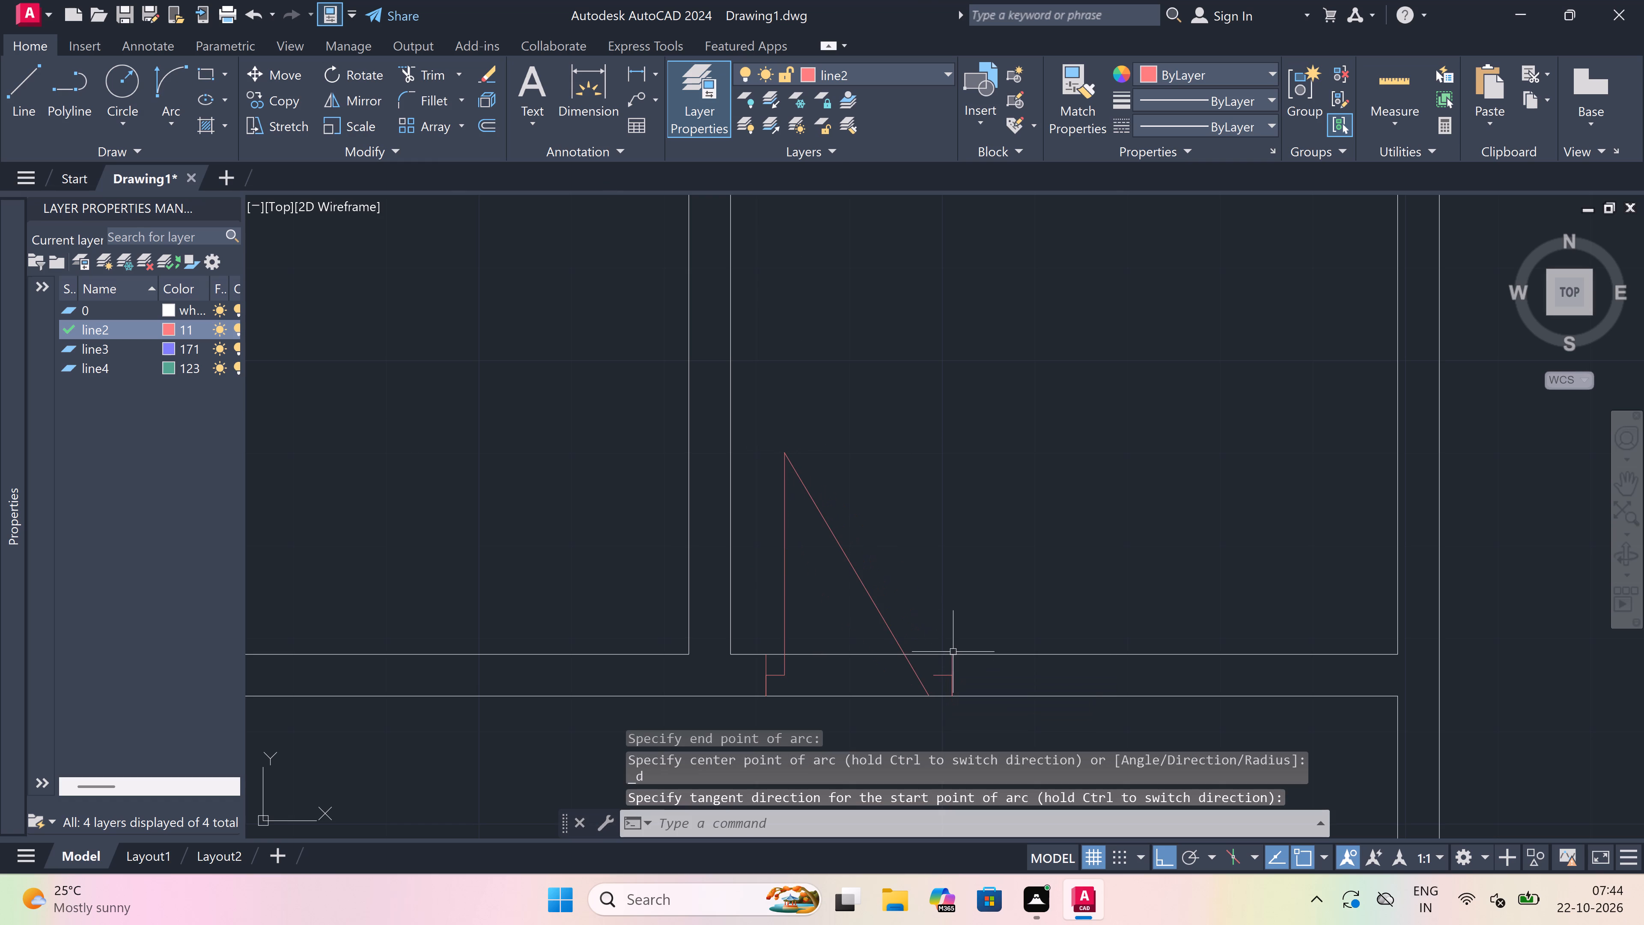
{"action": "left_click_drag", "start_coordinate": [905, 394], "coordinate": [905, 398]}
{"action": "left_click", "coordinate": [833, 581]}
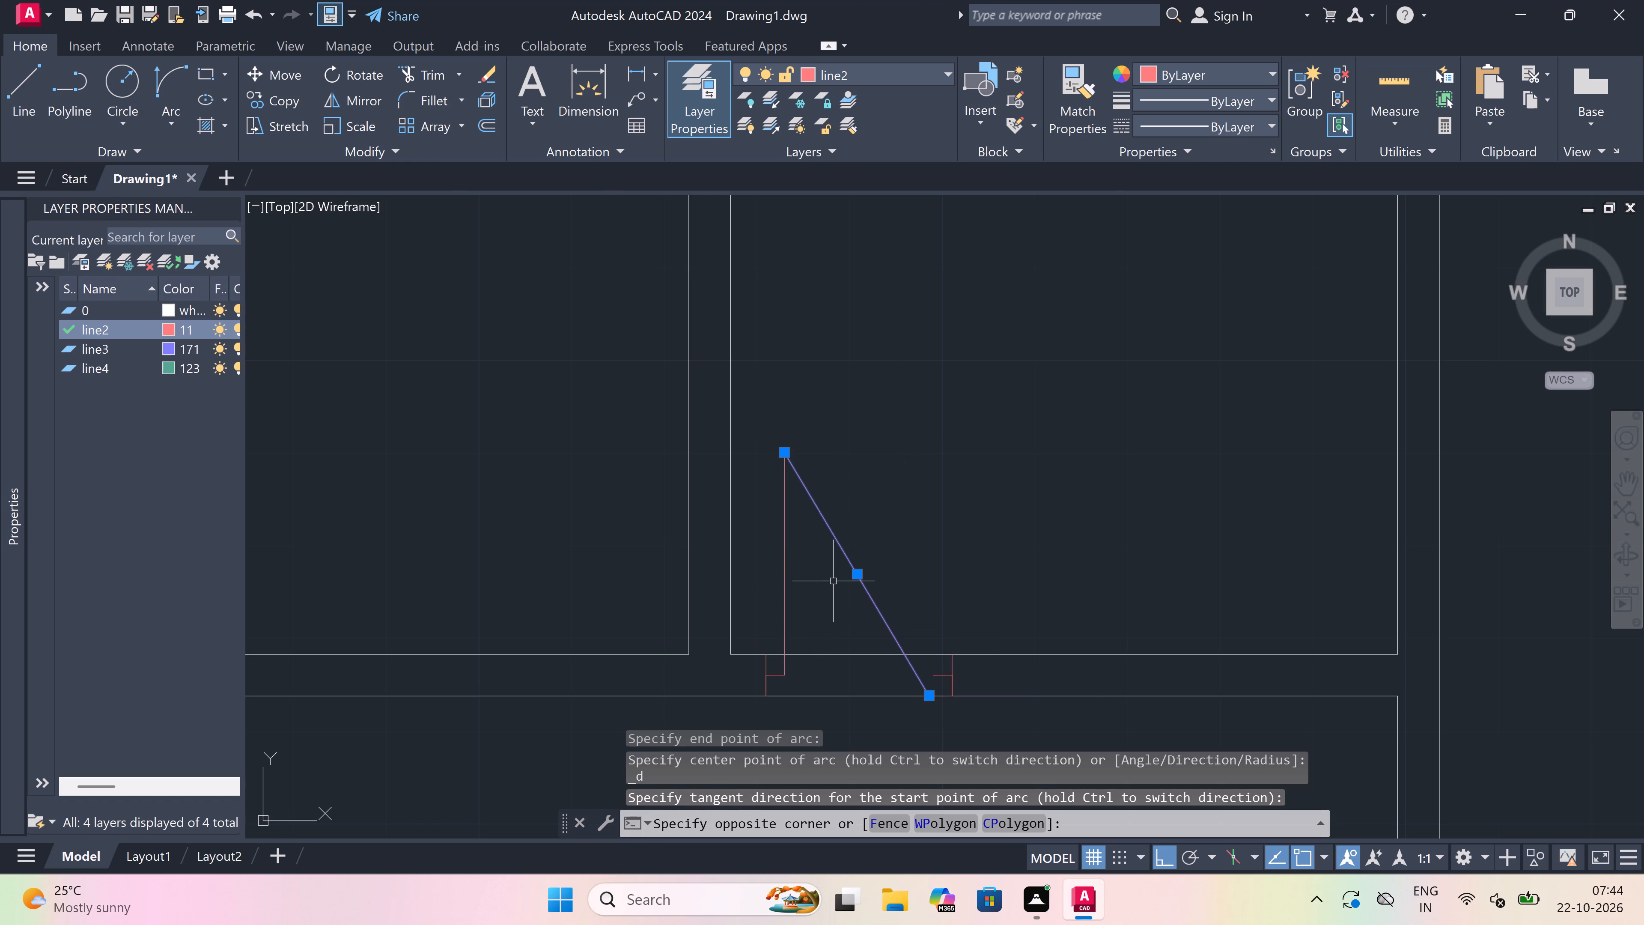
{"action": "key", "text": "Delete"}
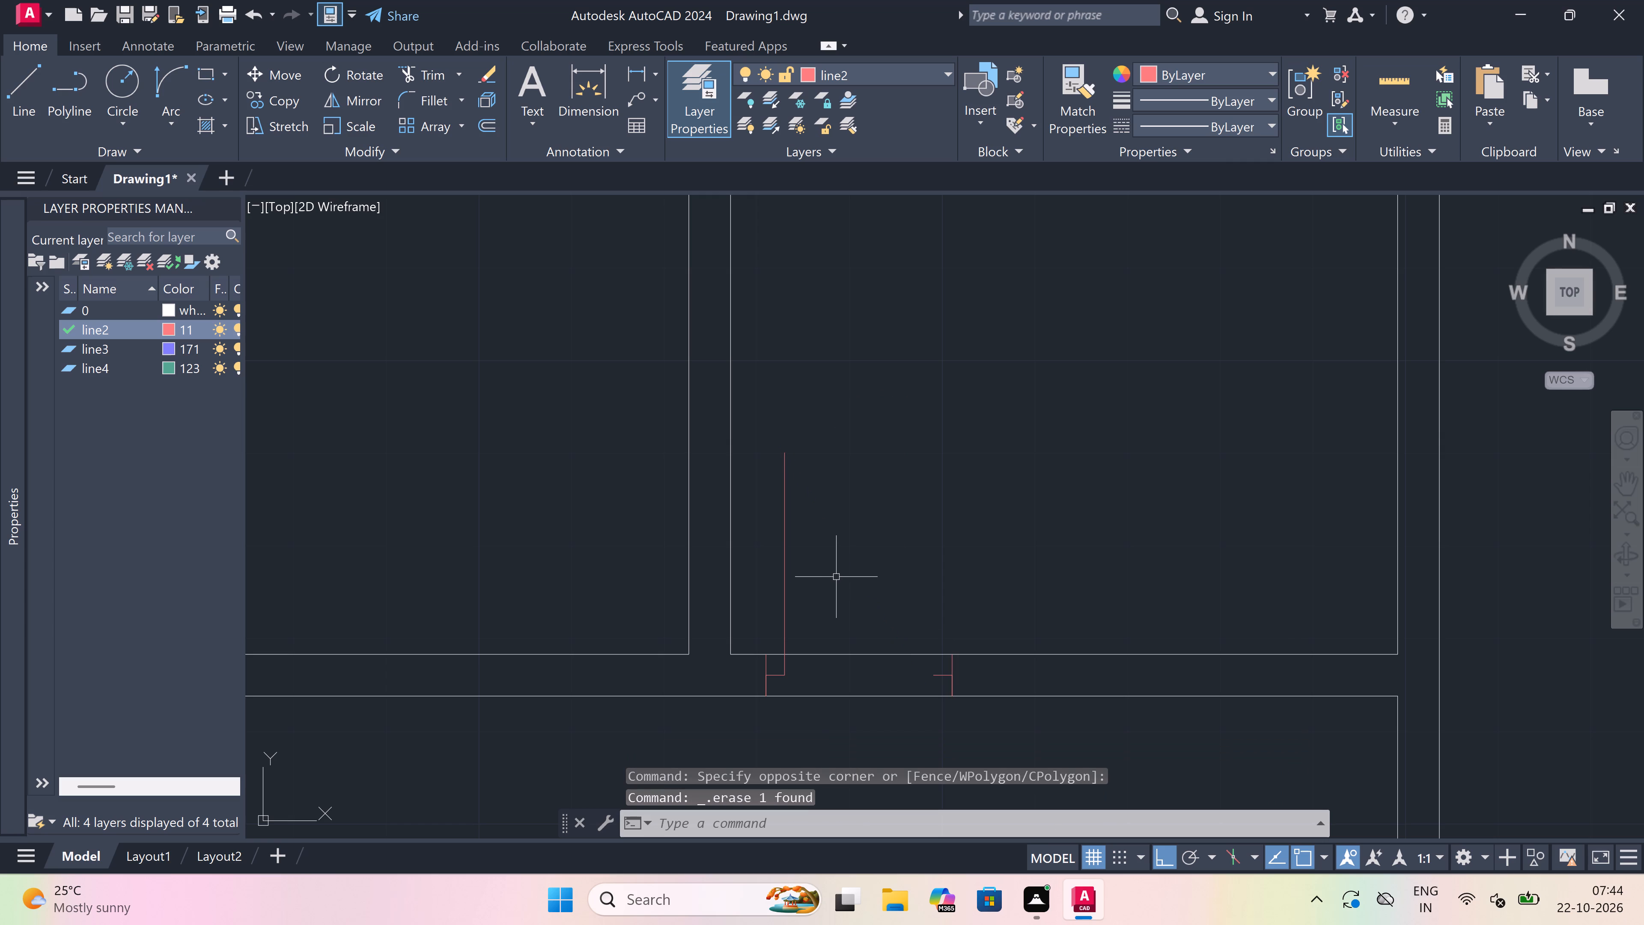
Draw the lower small room's door swing arc from the leaf's upper end to the opposite stub's end, with a rightward start tangent.
{"action": "left_click", "coordinate": [181, 78]}
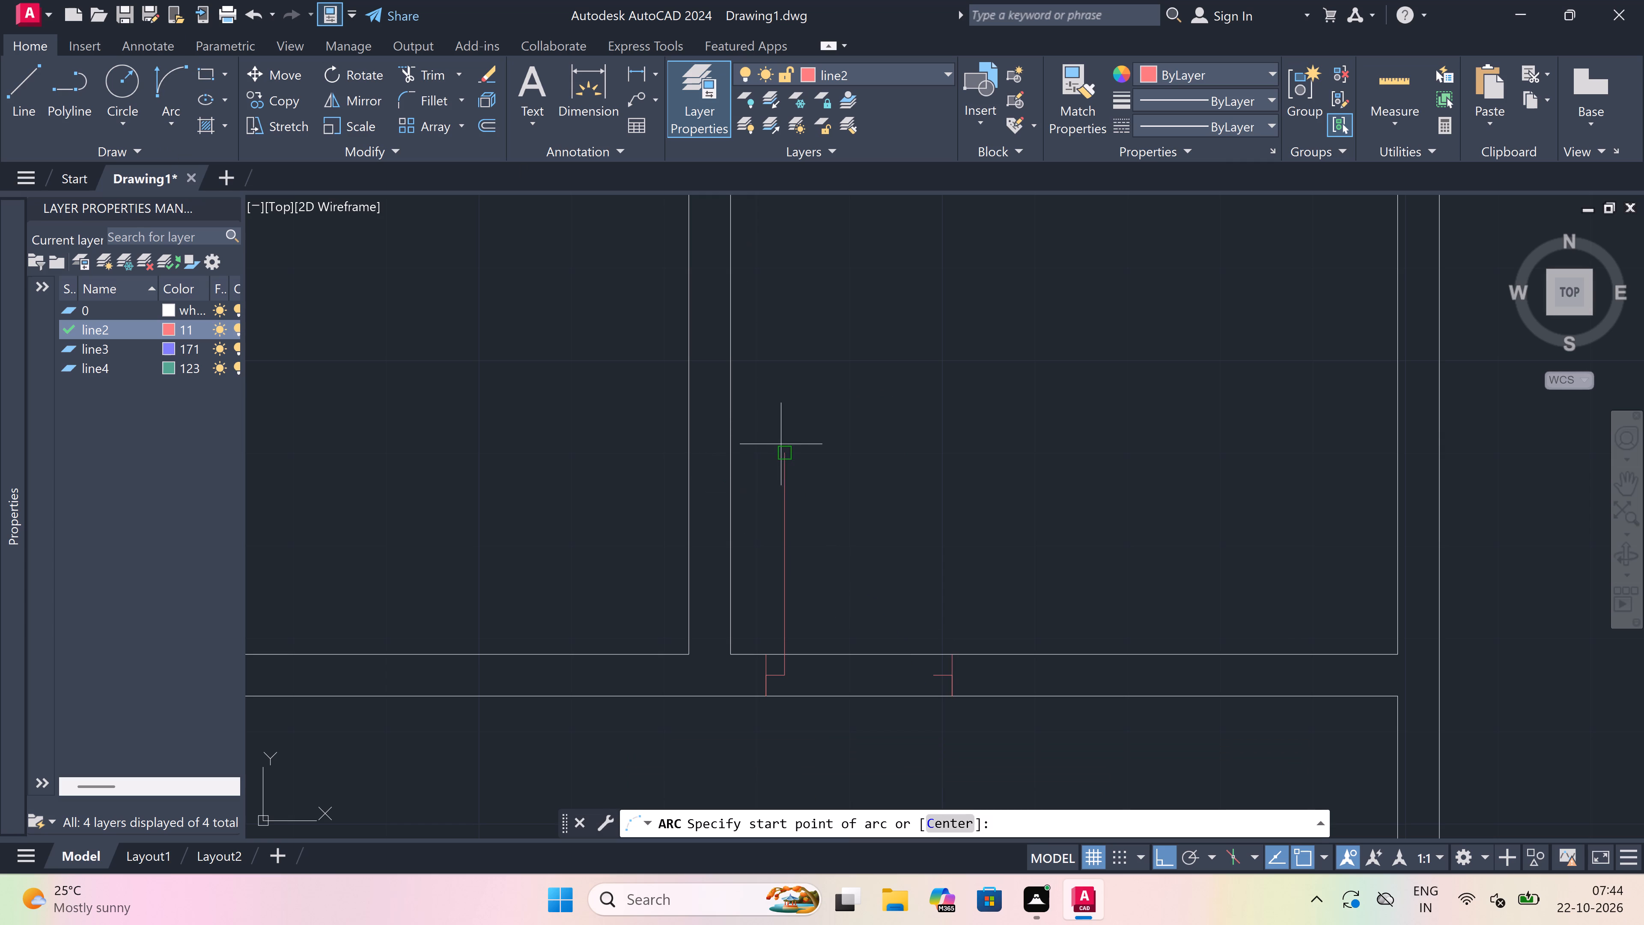
{"action": "left_click", "coordinate": [782, 452]}
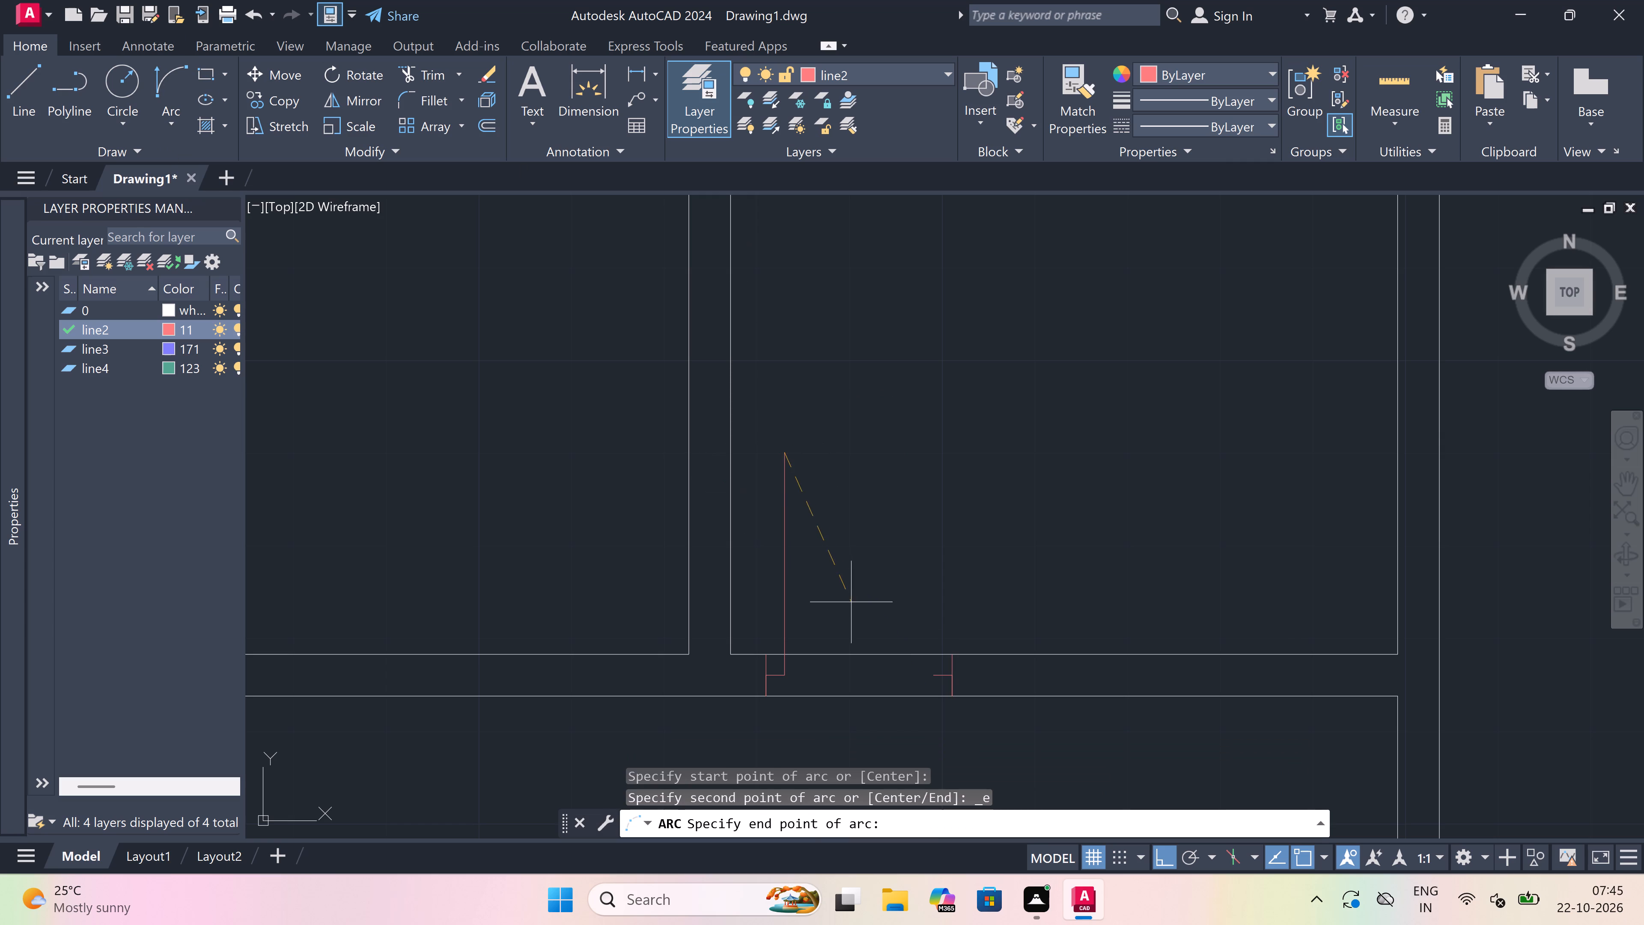
{"action": "left_click", "coordinate": [928, 676]}
{"action": "double_click", "coordinate": [1039, 549]}
{"action": "scroll", "coordinate": [1039, 550], "scroll_direction": "down", "scroll_amount": 1}
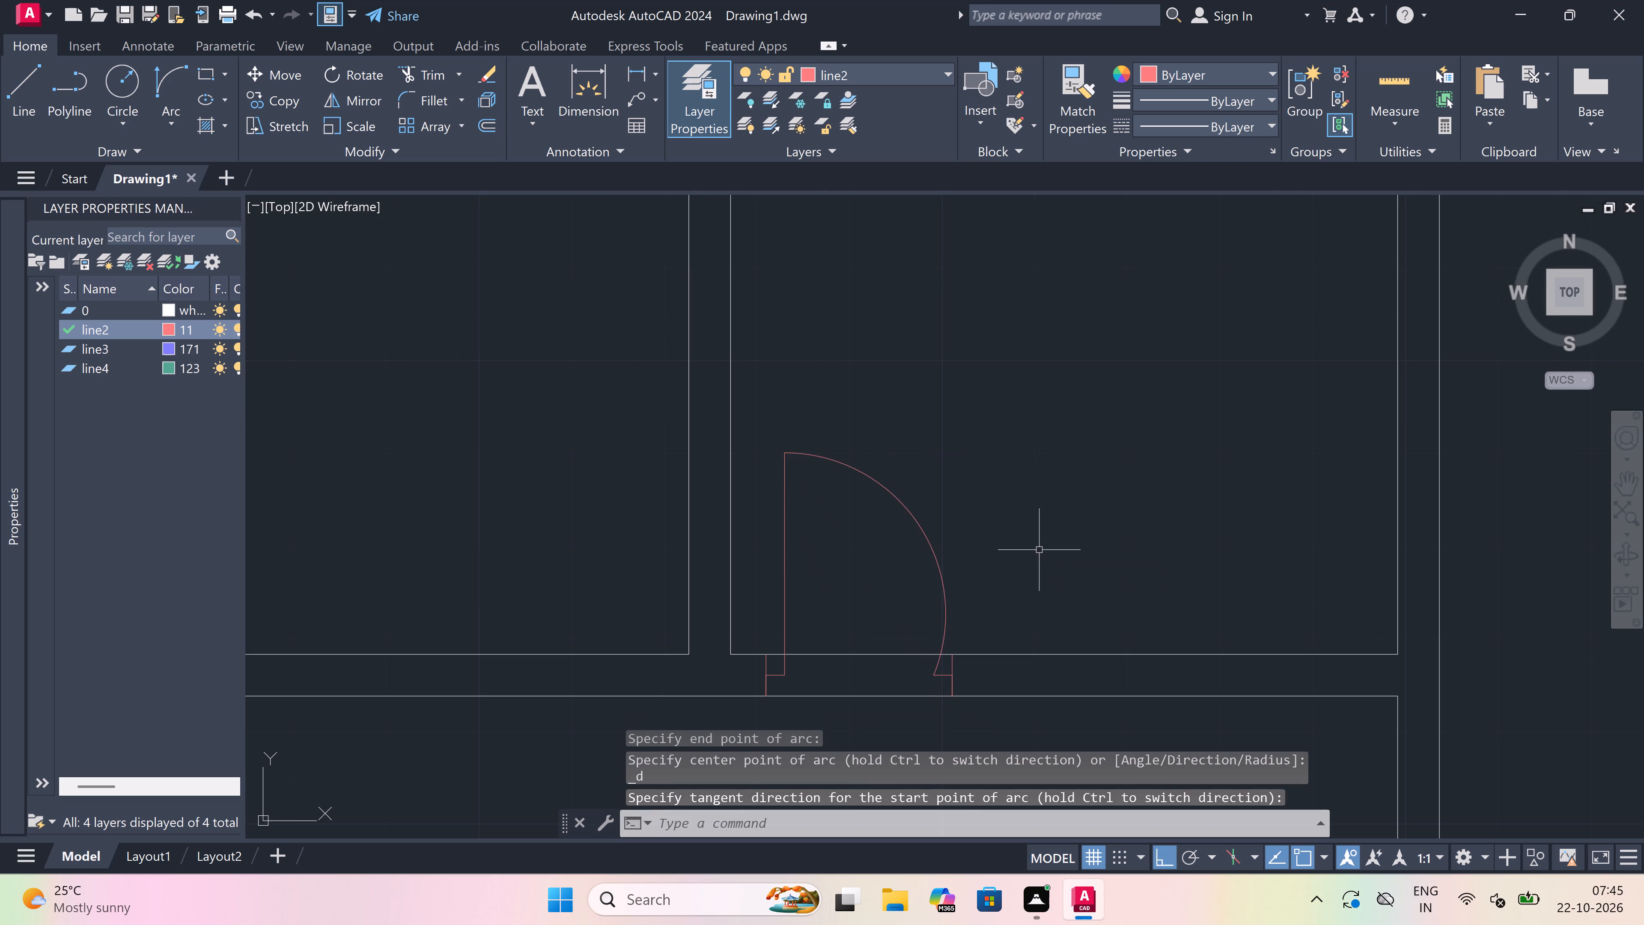
Trim the two bottom-wall lines across the lower small room's door opening on the plan's right half.
{"action": "scroll", "coordinate": [1039, 550], "scroll_direction": "down", "scroll_amount": 1}
{"action": "key", "text": "t"}
{"action": "type", "text": "r"}
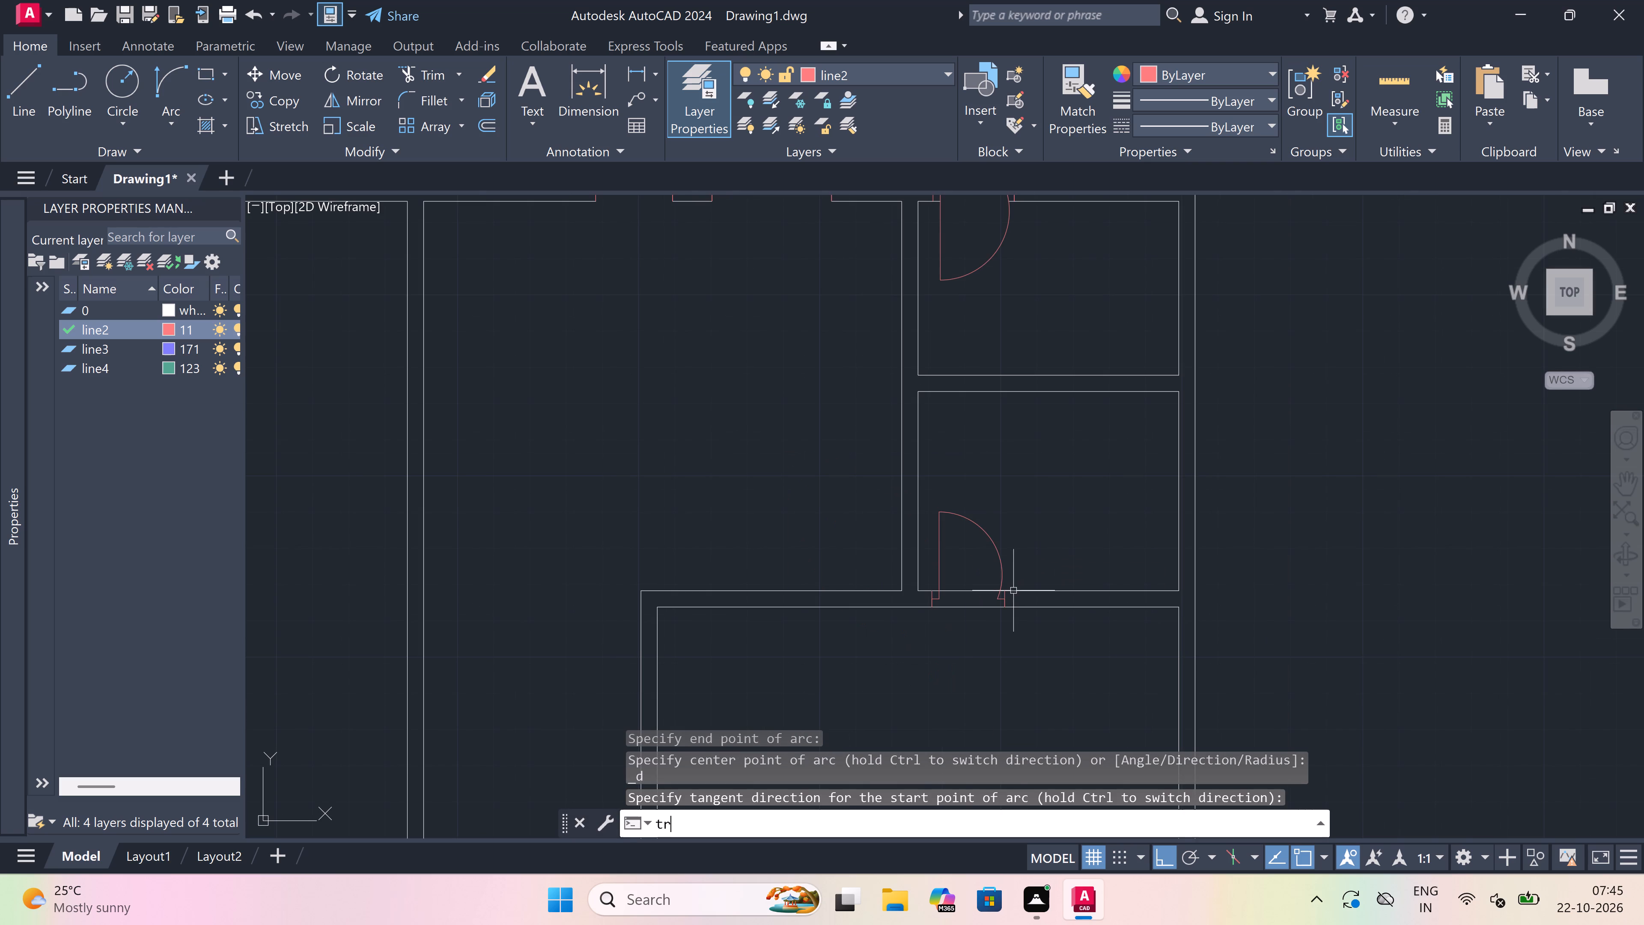
{"action": "key", "text": "space"}
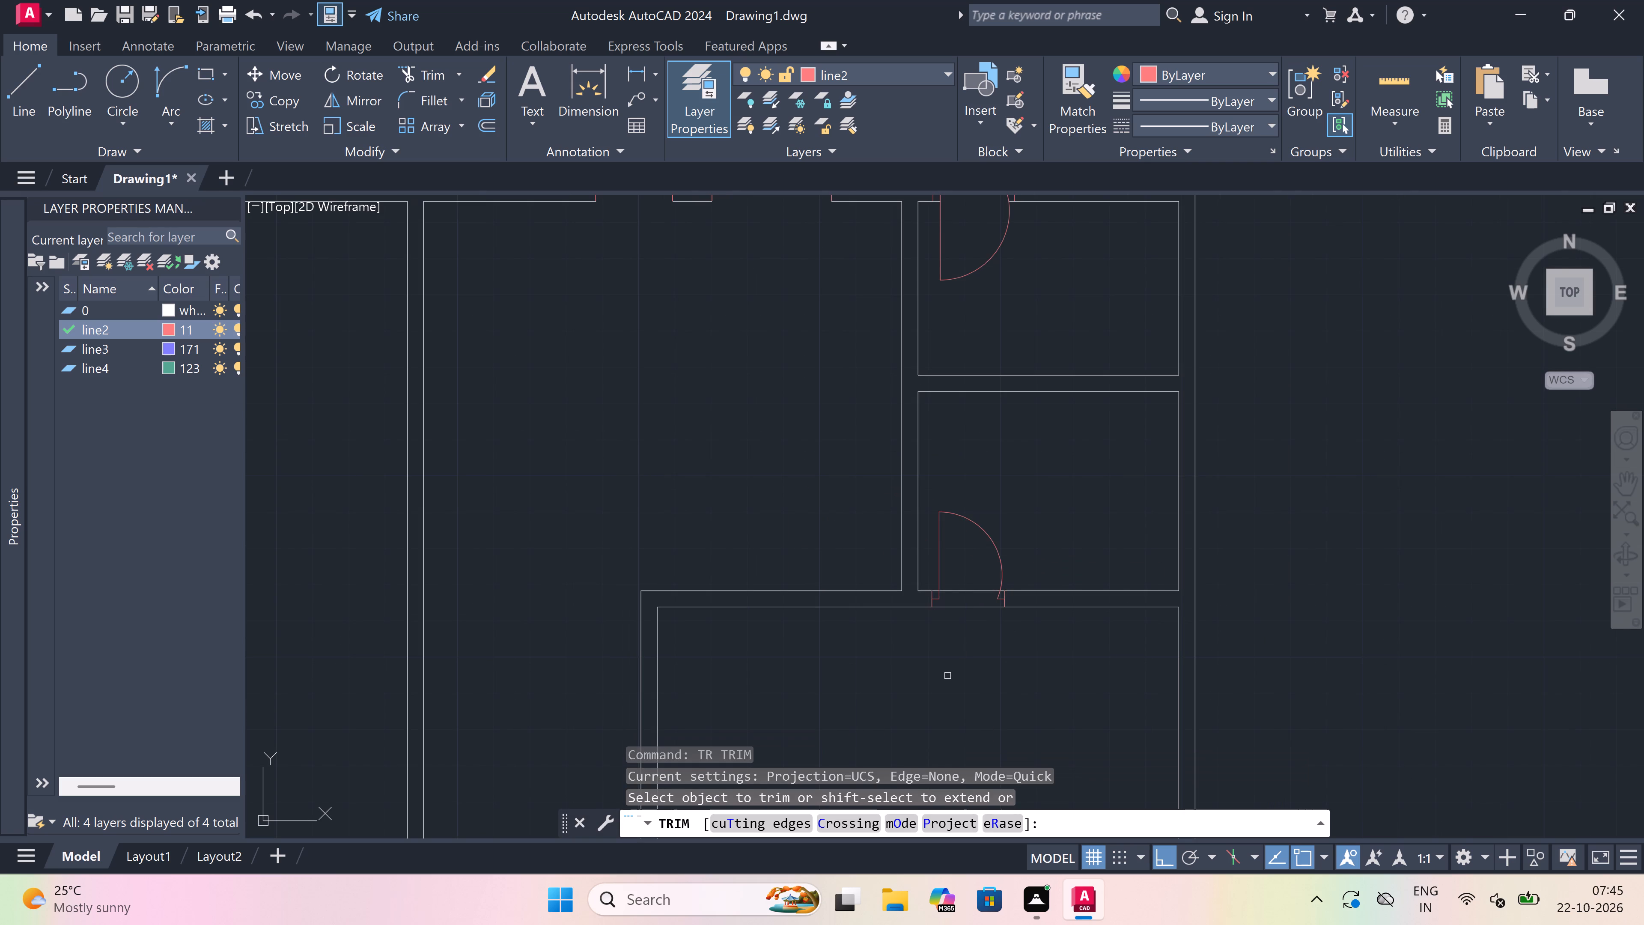
{"action": "scroll", "coordinate": [947, 676], "scroll_direction": "up", "scroll_amount": 1}
{"action": "left_click", "coordinate": [962, 508]}
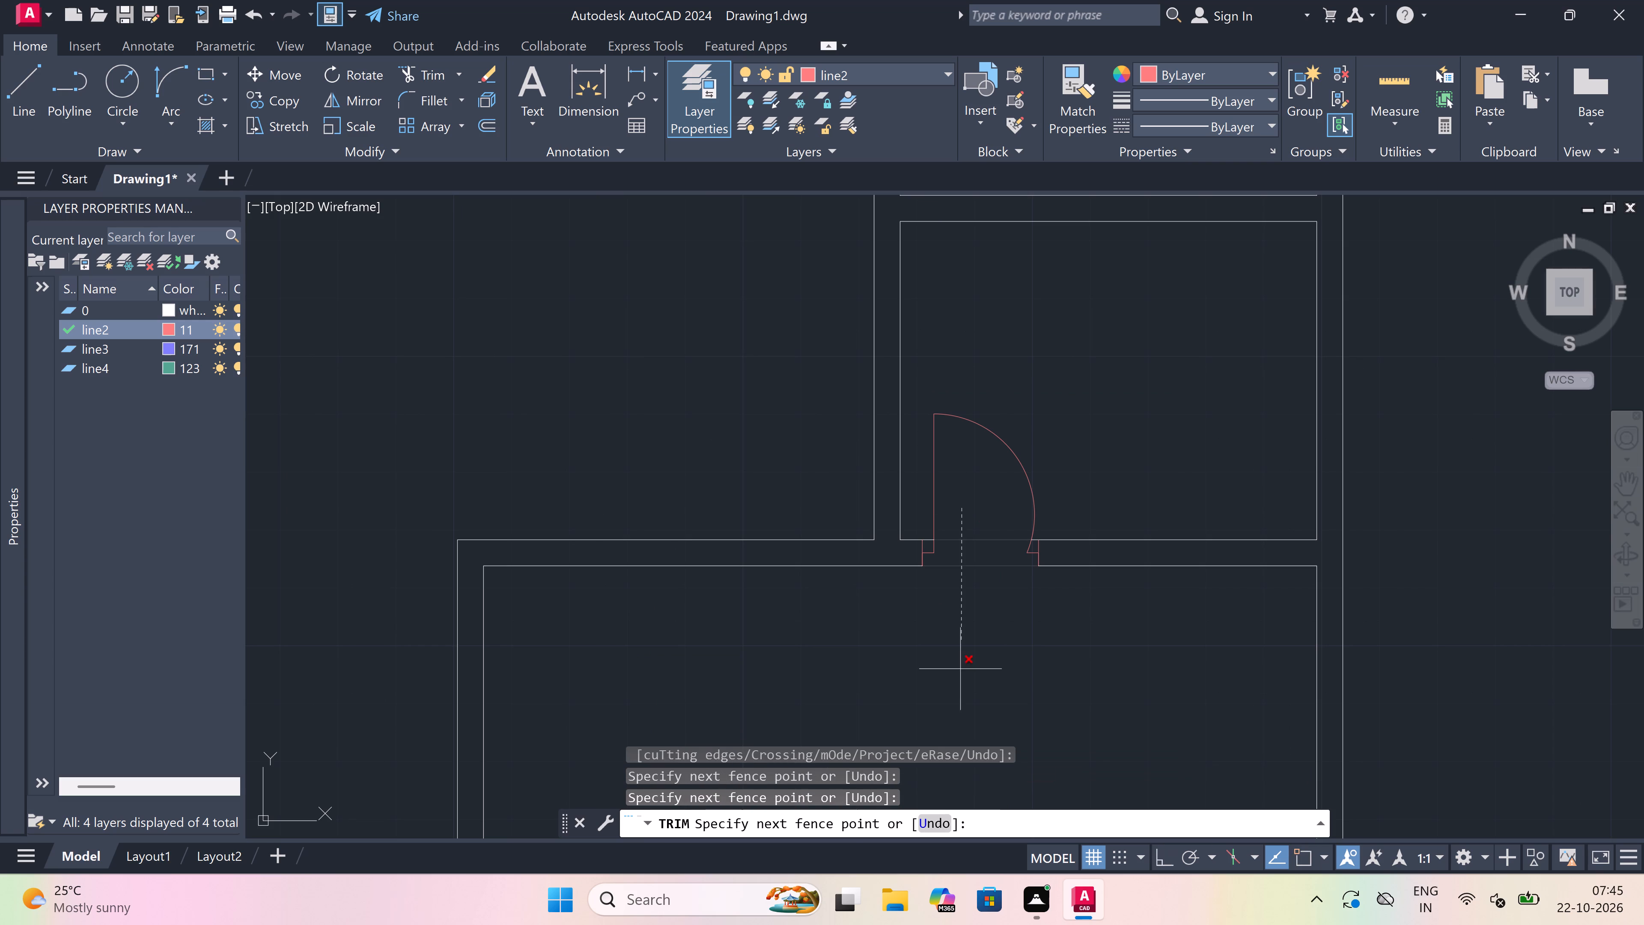
{"action": "left_click", "coordinate": [961, 669]}
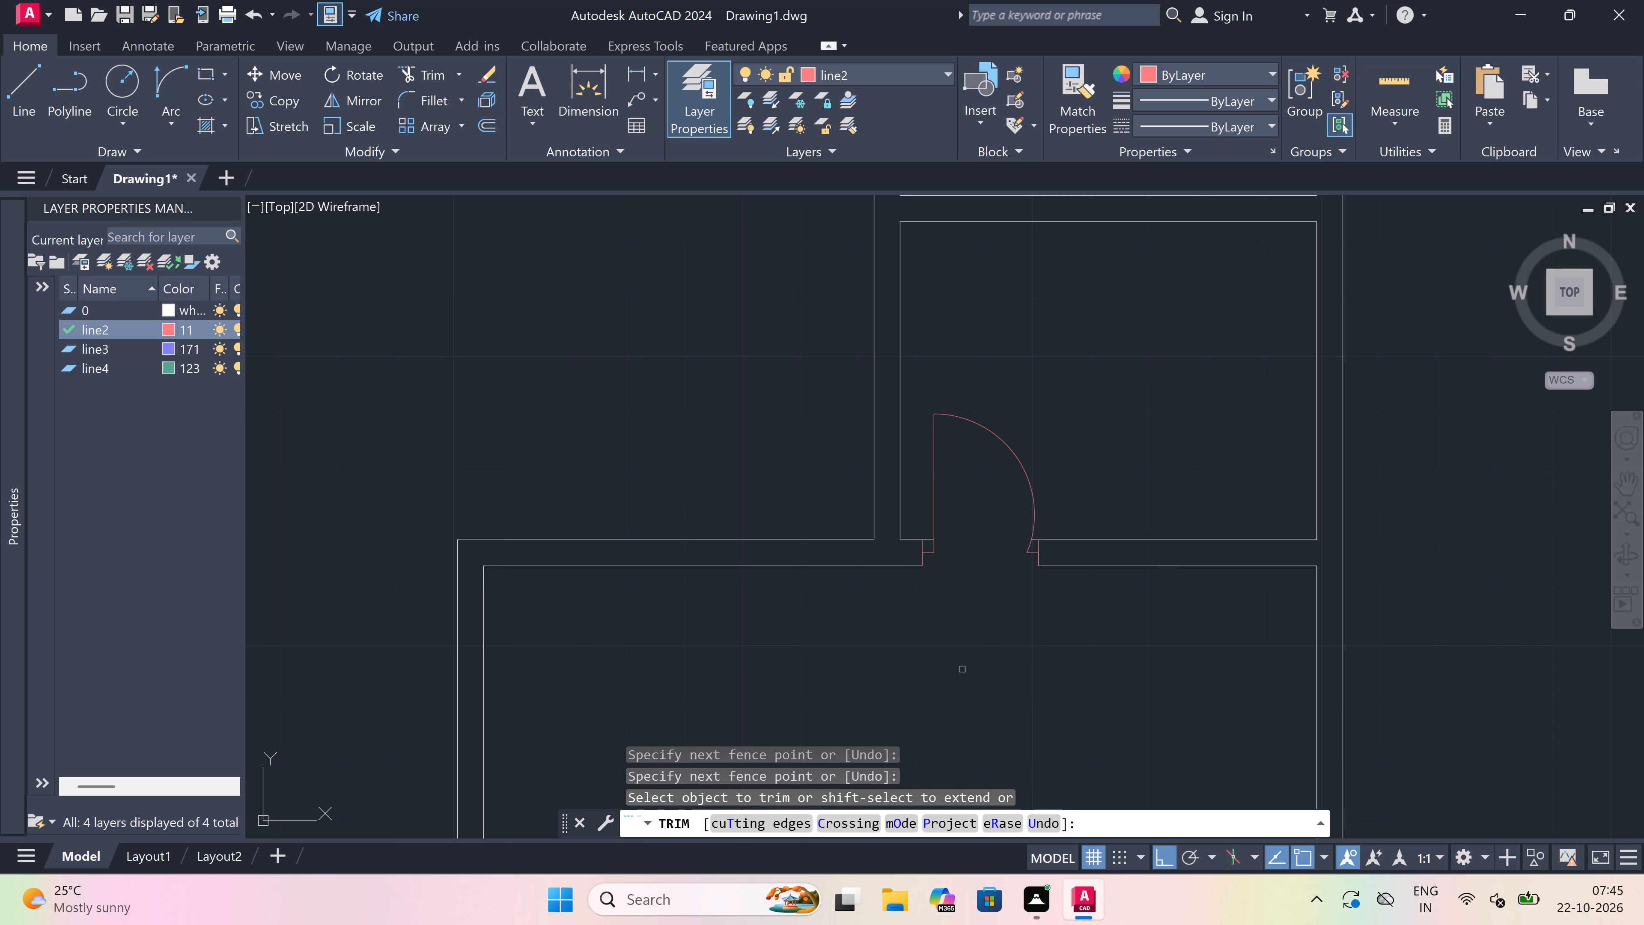
{"action": "key", "text": "Escape"}
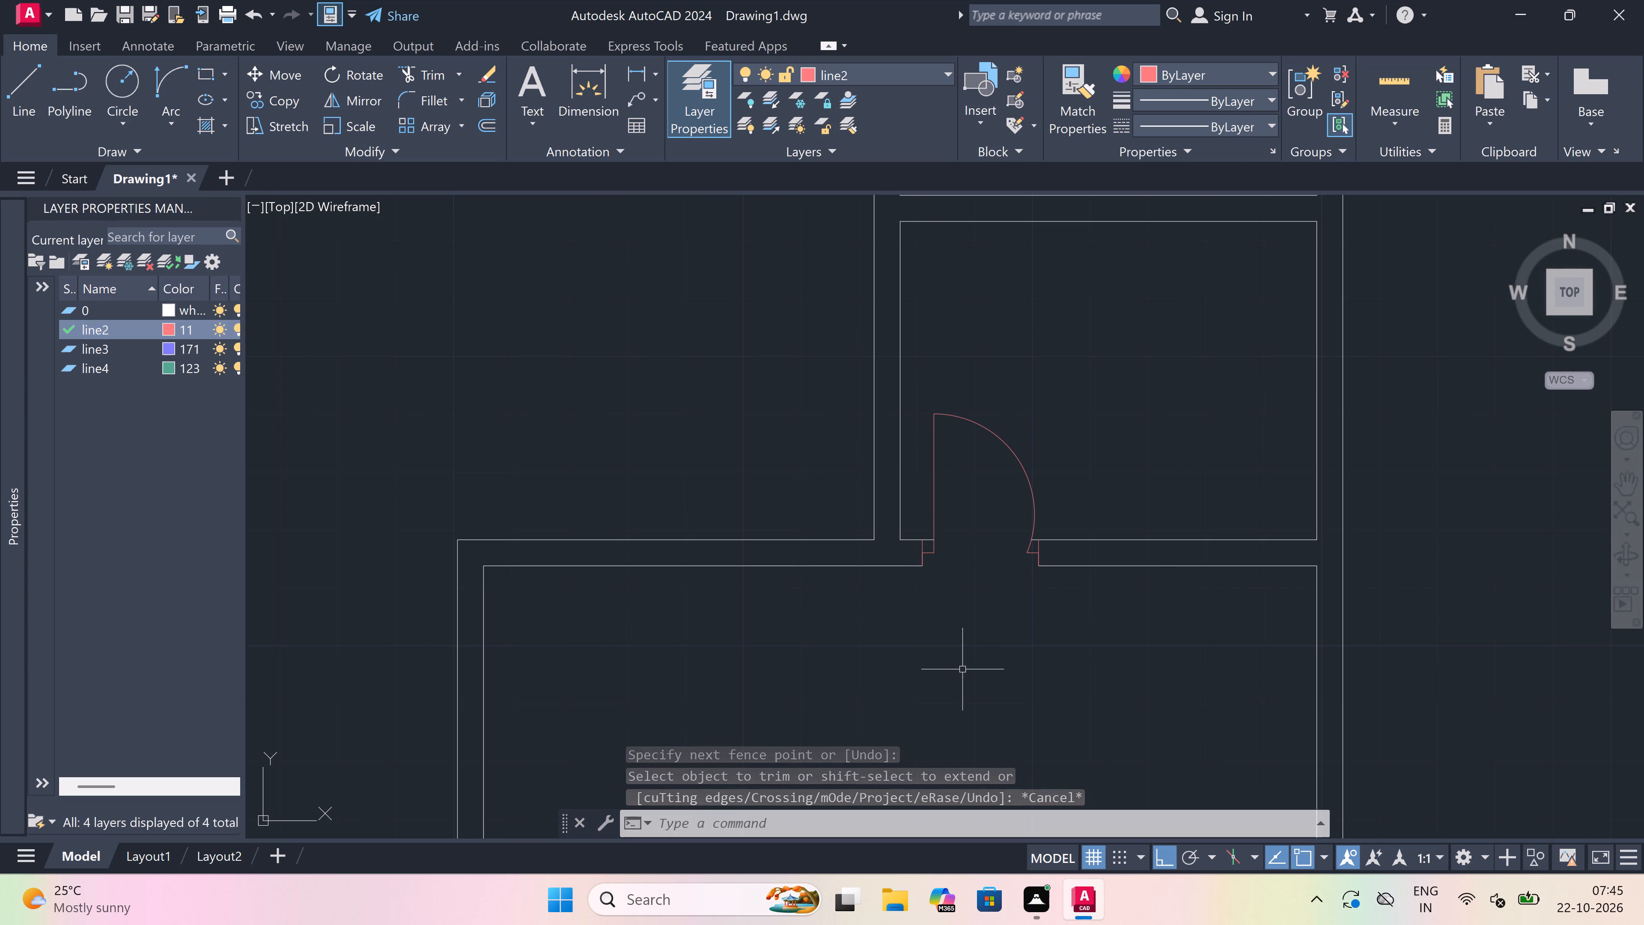
Draw a horizontal jamb across the left wall of the large room below, just under its upper-left corner.
{"action": "type", "text": "l"}
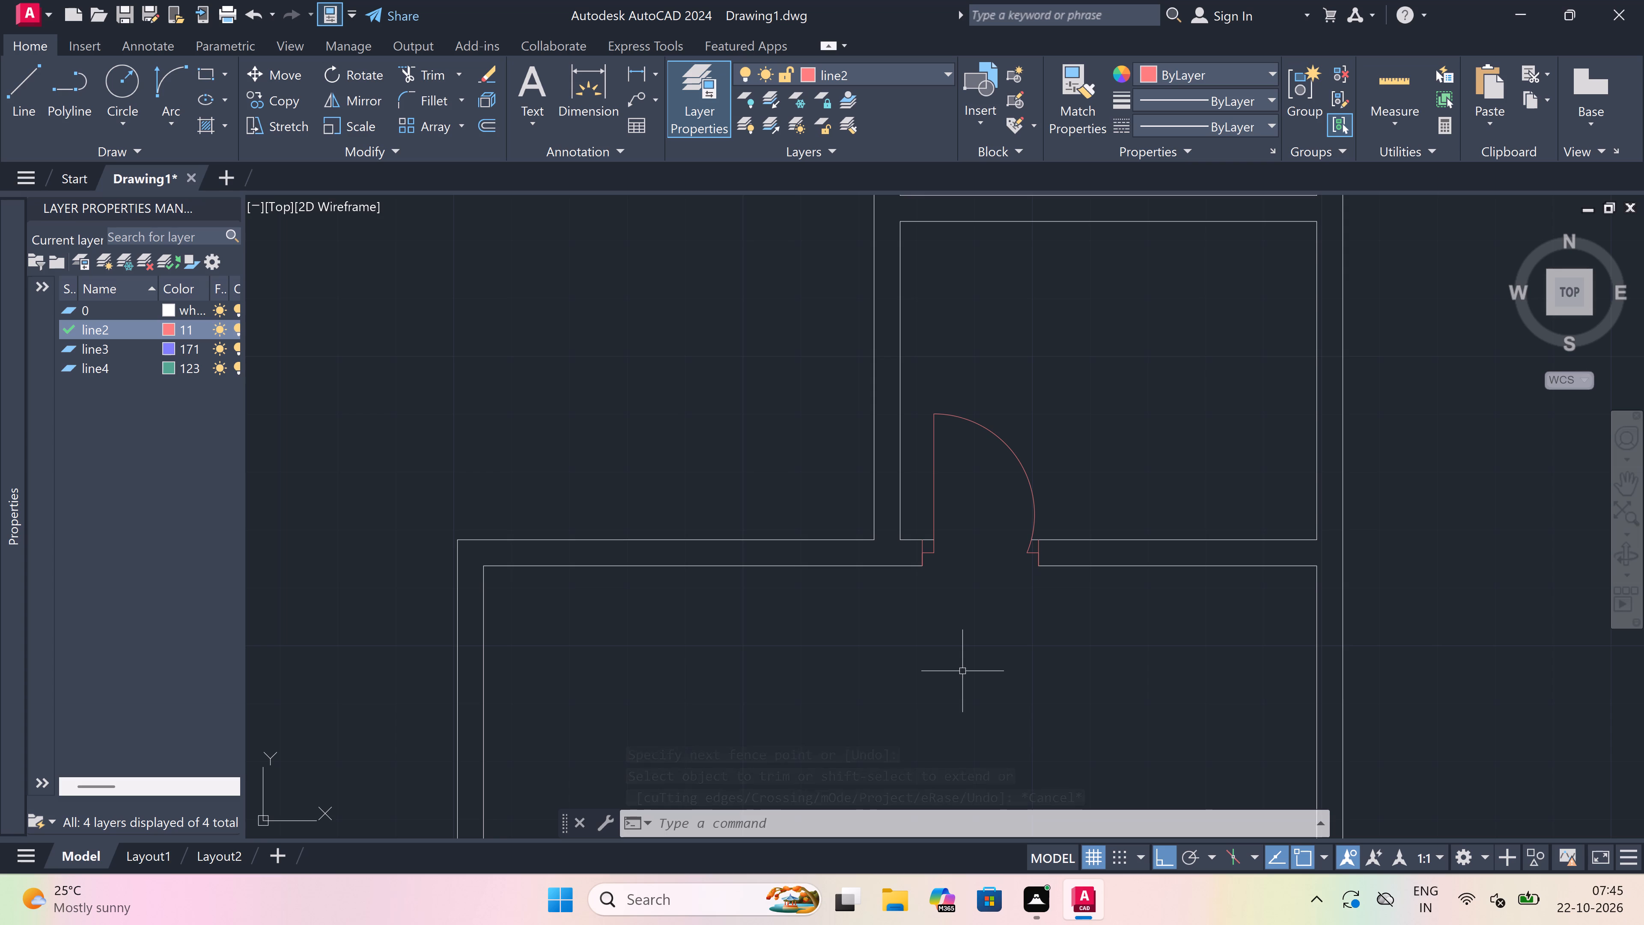
{"action": "key", "text": "space"}
{"action": "scroll", "coordinate": [918, 547], "scroll_direction": "down", "scroll_amount": 4}
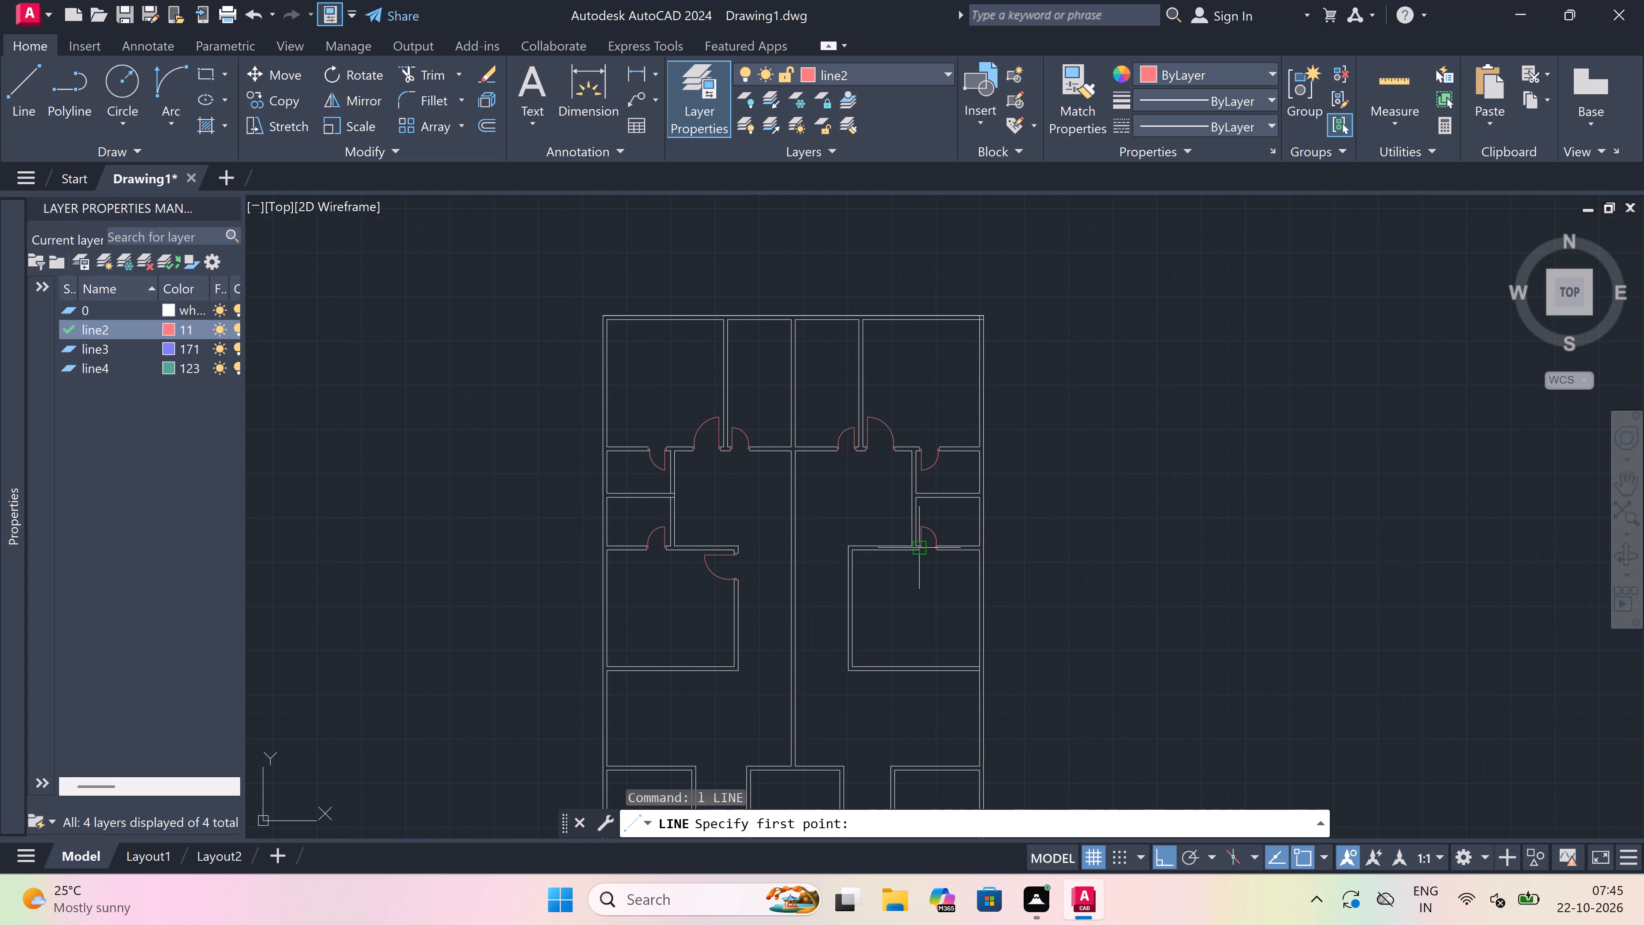
{"action": "scroll", "coordinate": [835, 552], "scroll_direction": "up", "scroll_amount": 3}
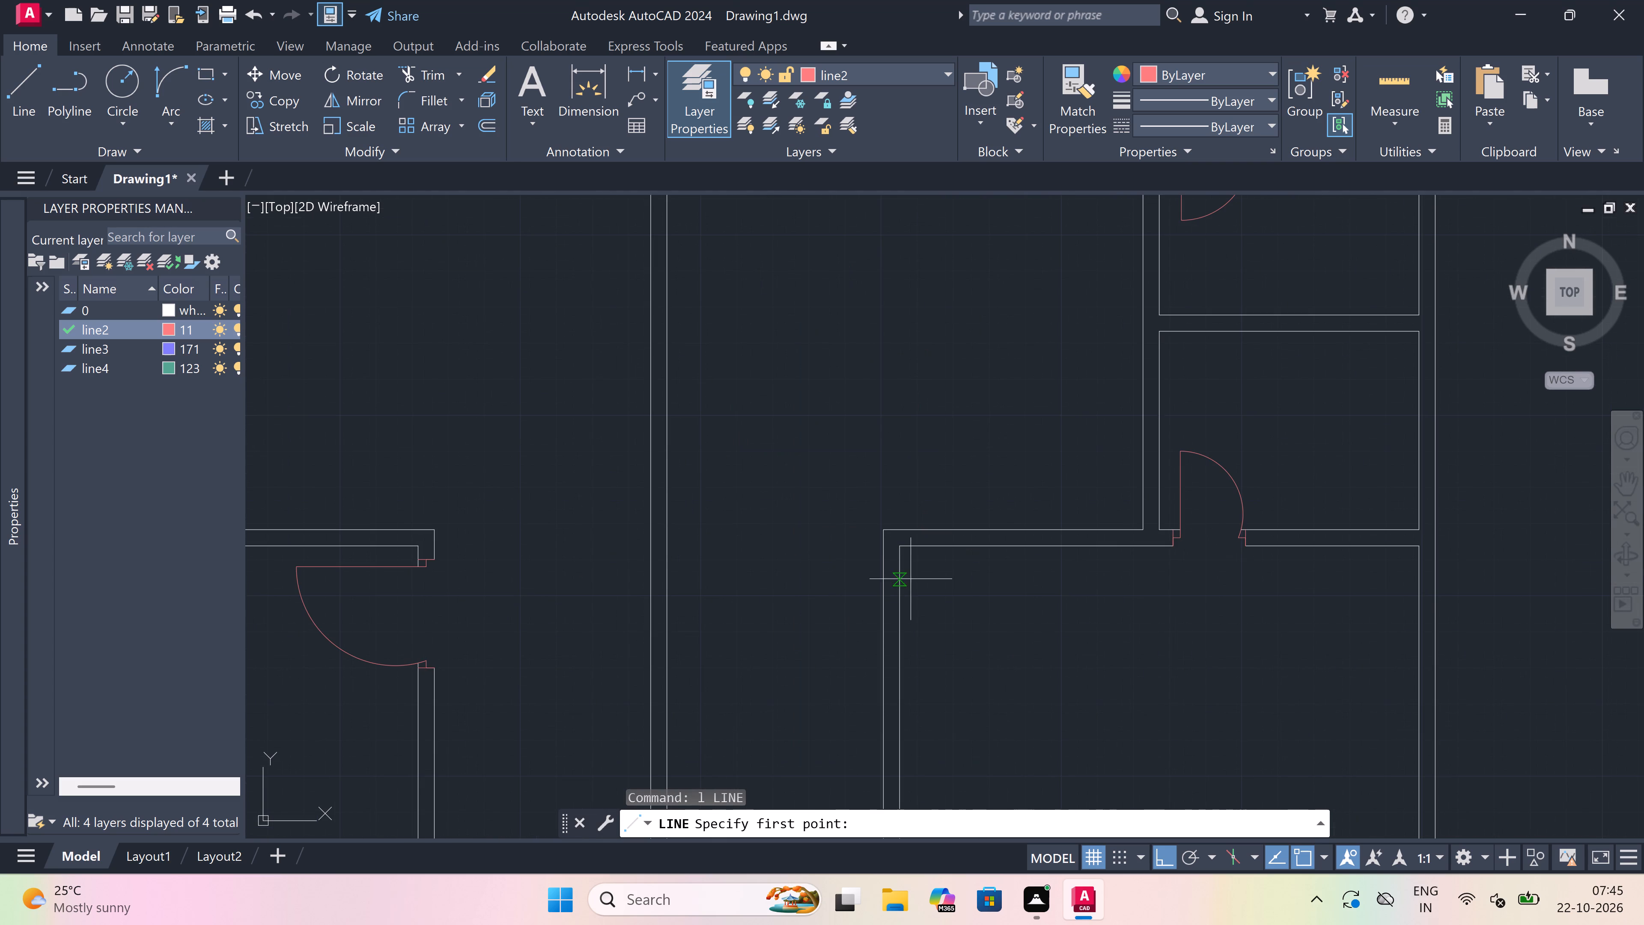
{"action": "scroll", "coordinate": [867, 559], "scroll_direction": "up", "scroll_amount": 1}
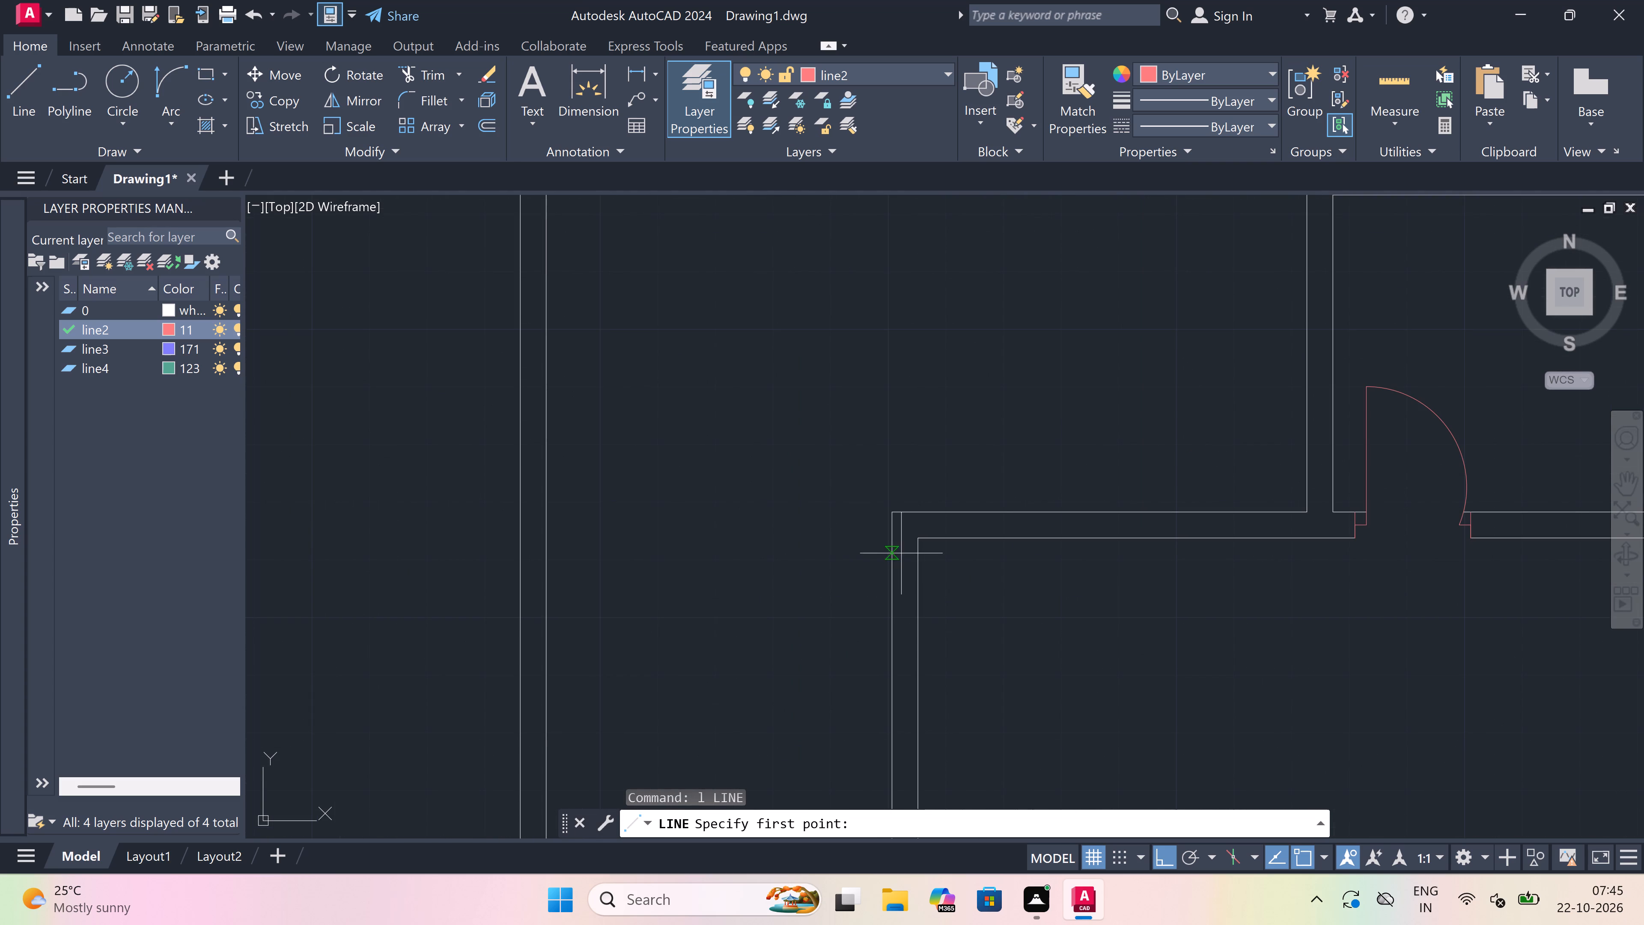
{"action": "left_click", "coordinate": [891, 552]}
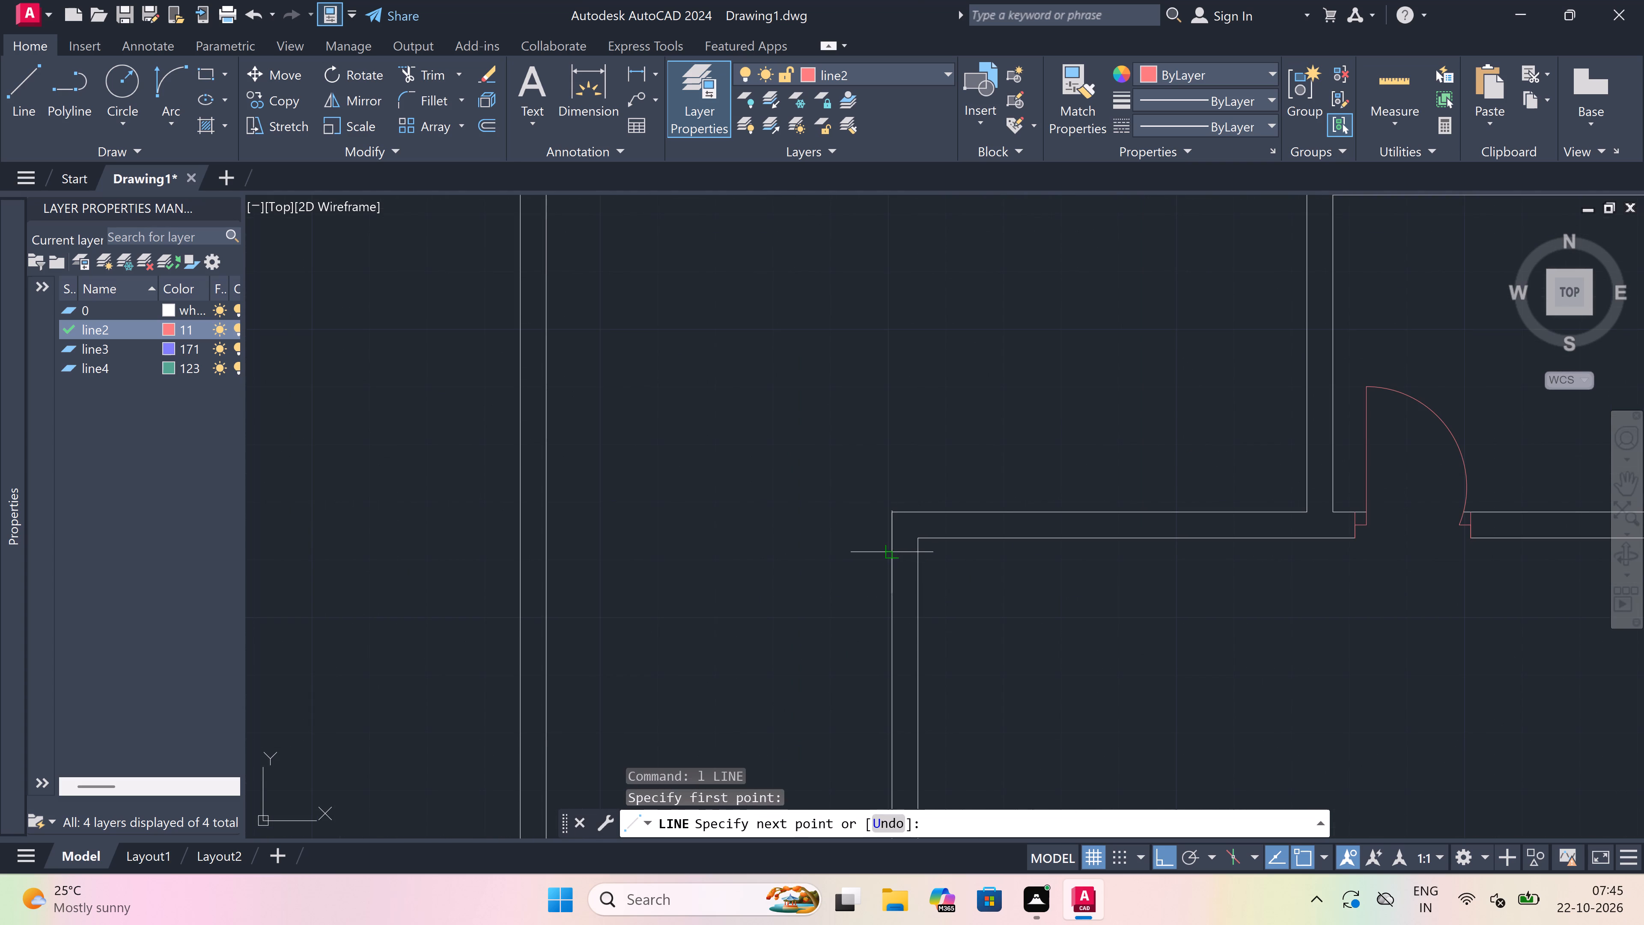
{"action": "scroll", "coordinate": [923, 558], "scroll_direction": "up", "scroll_amount": 2}
{"action": "left_click", "coordinate": [903, 547]}
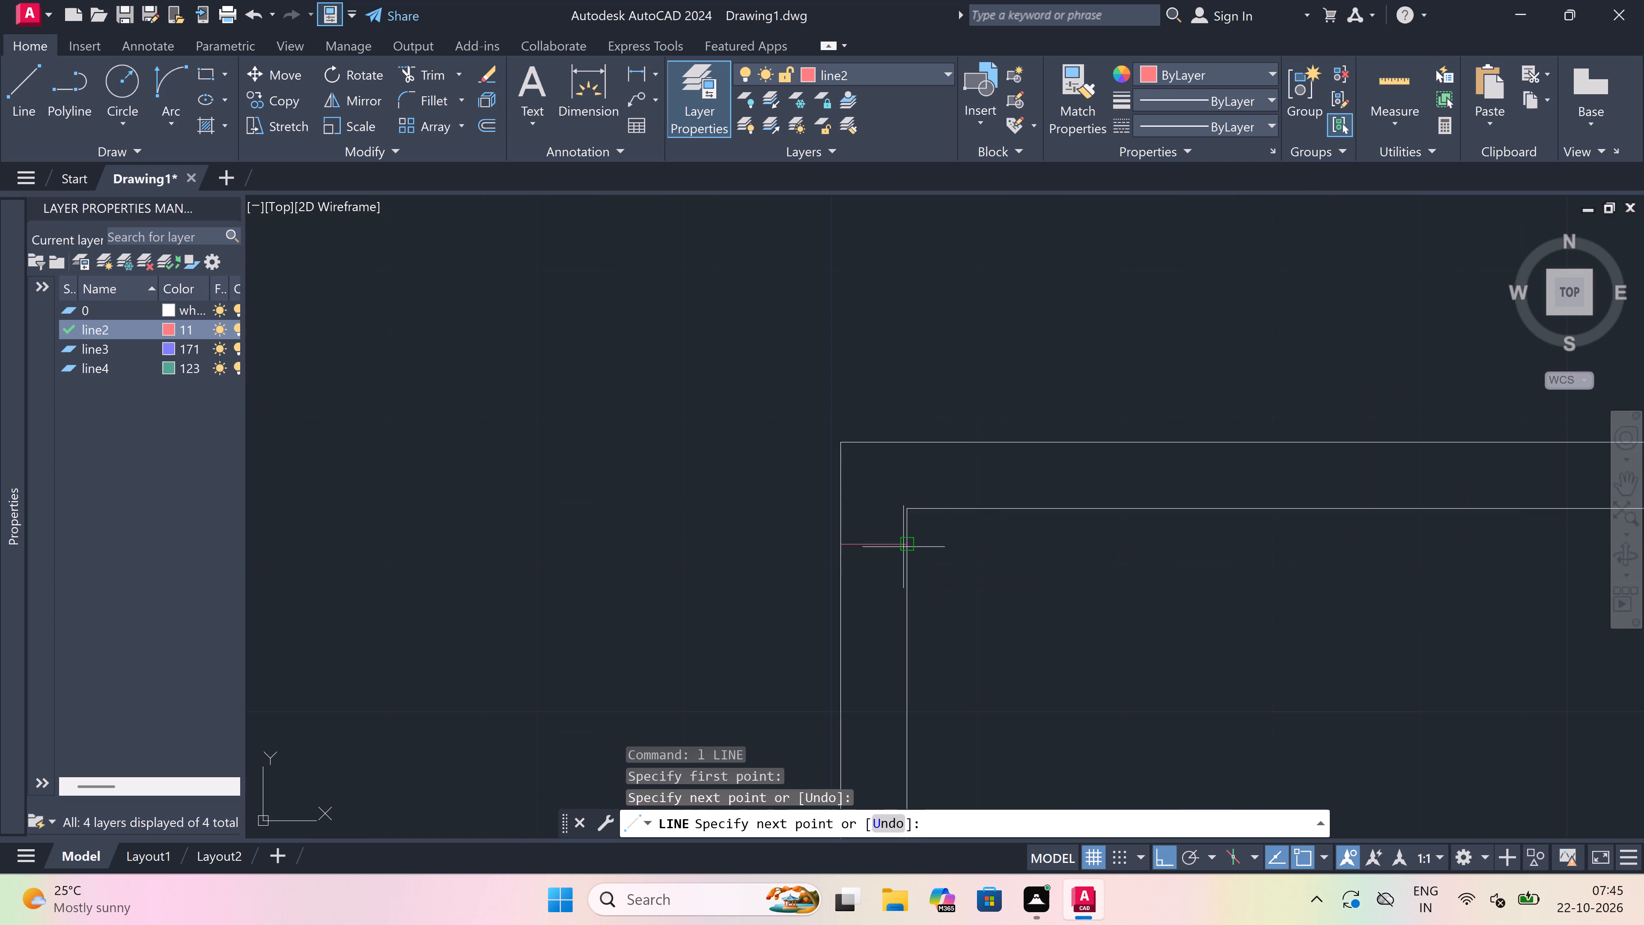
Continue from this jamb's midpoint with a 2" stub downward and a 3' door leaf rightward into the room.
{"action": "left_click", "coordinate": [873, 542]}
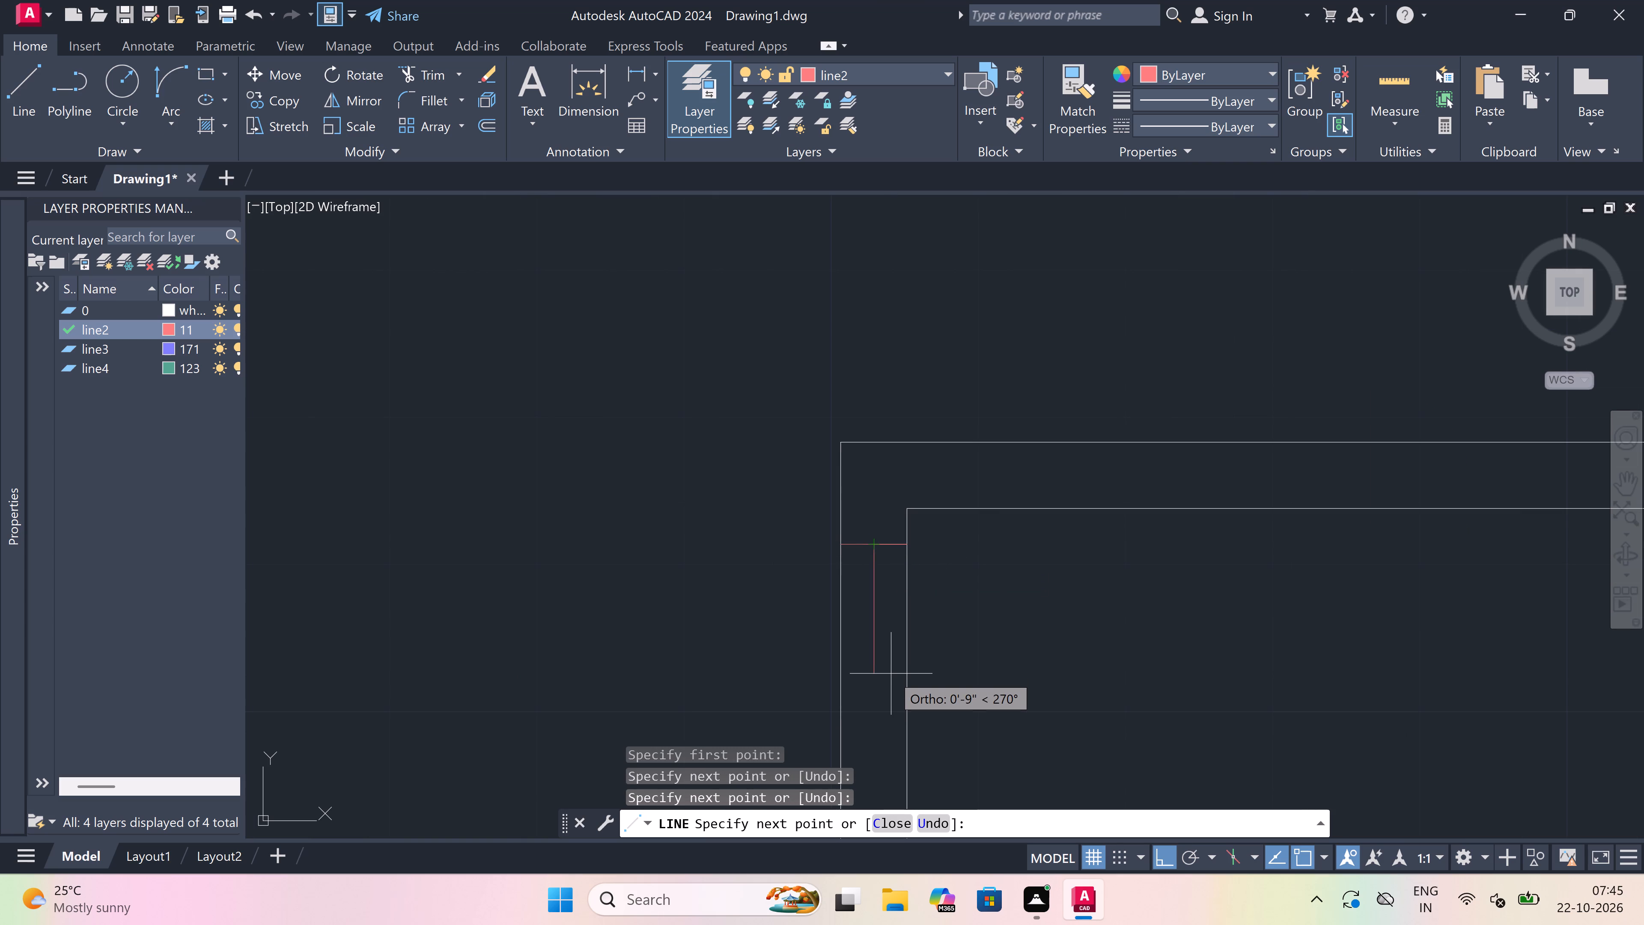
{"action": "type", "text": "2\""}
{"action": "key", "text": "space"}
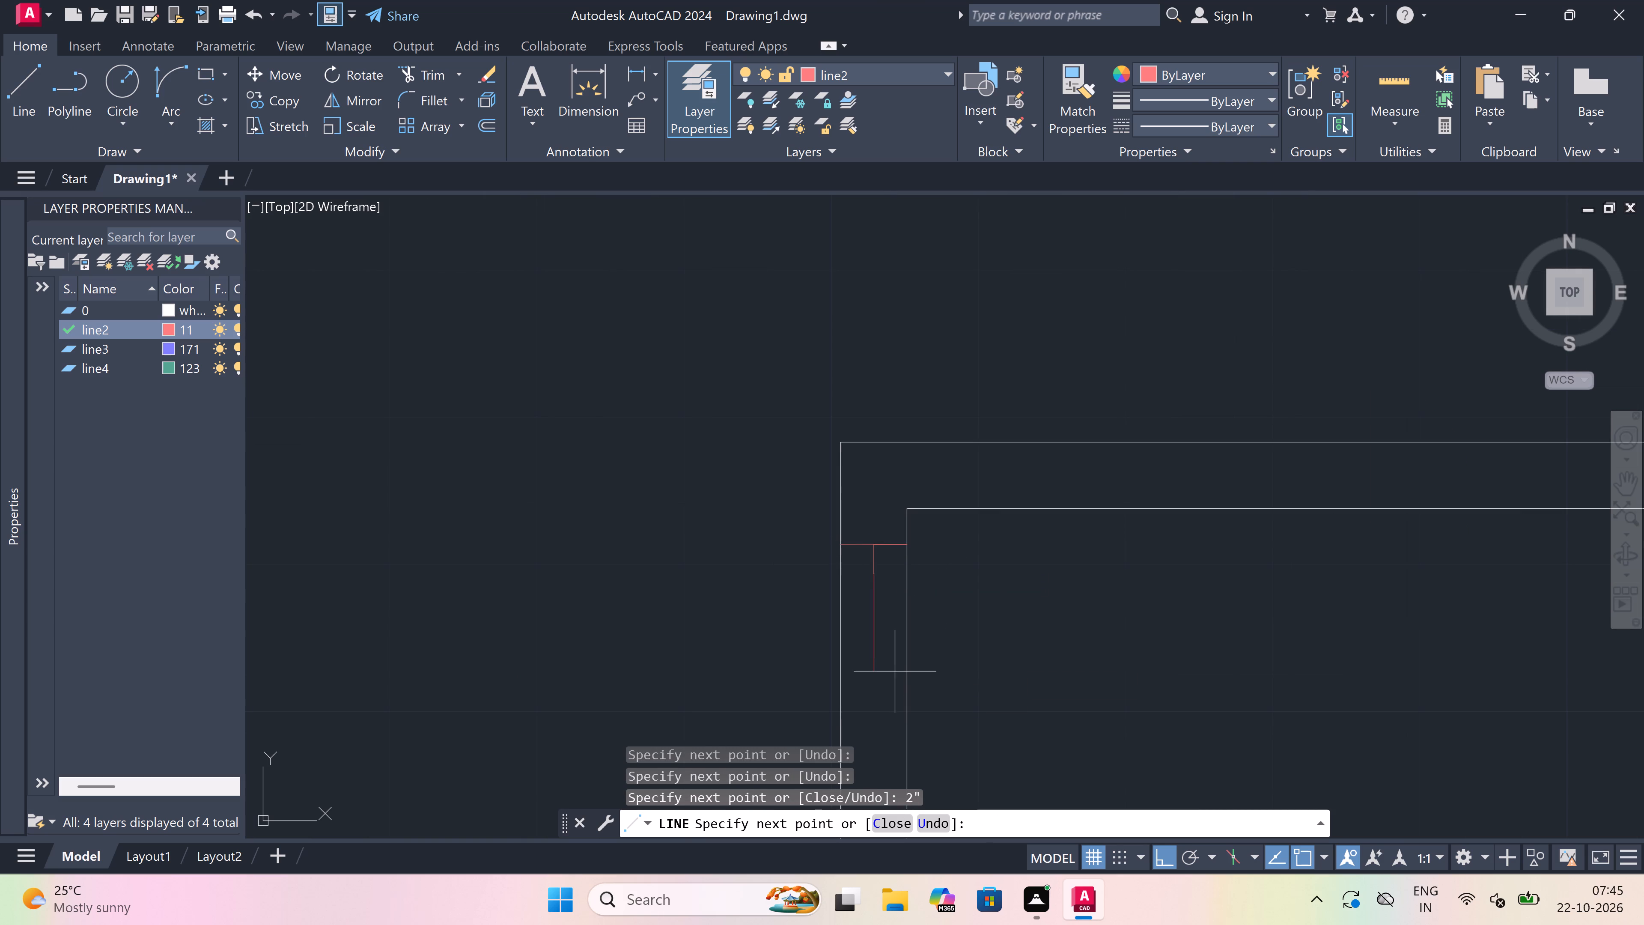
{"action": "type", "text": "3'"}
{"action": "key", "text": "space"}
{"action": "key", "text": "Escape"}
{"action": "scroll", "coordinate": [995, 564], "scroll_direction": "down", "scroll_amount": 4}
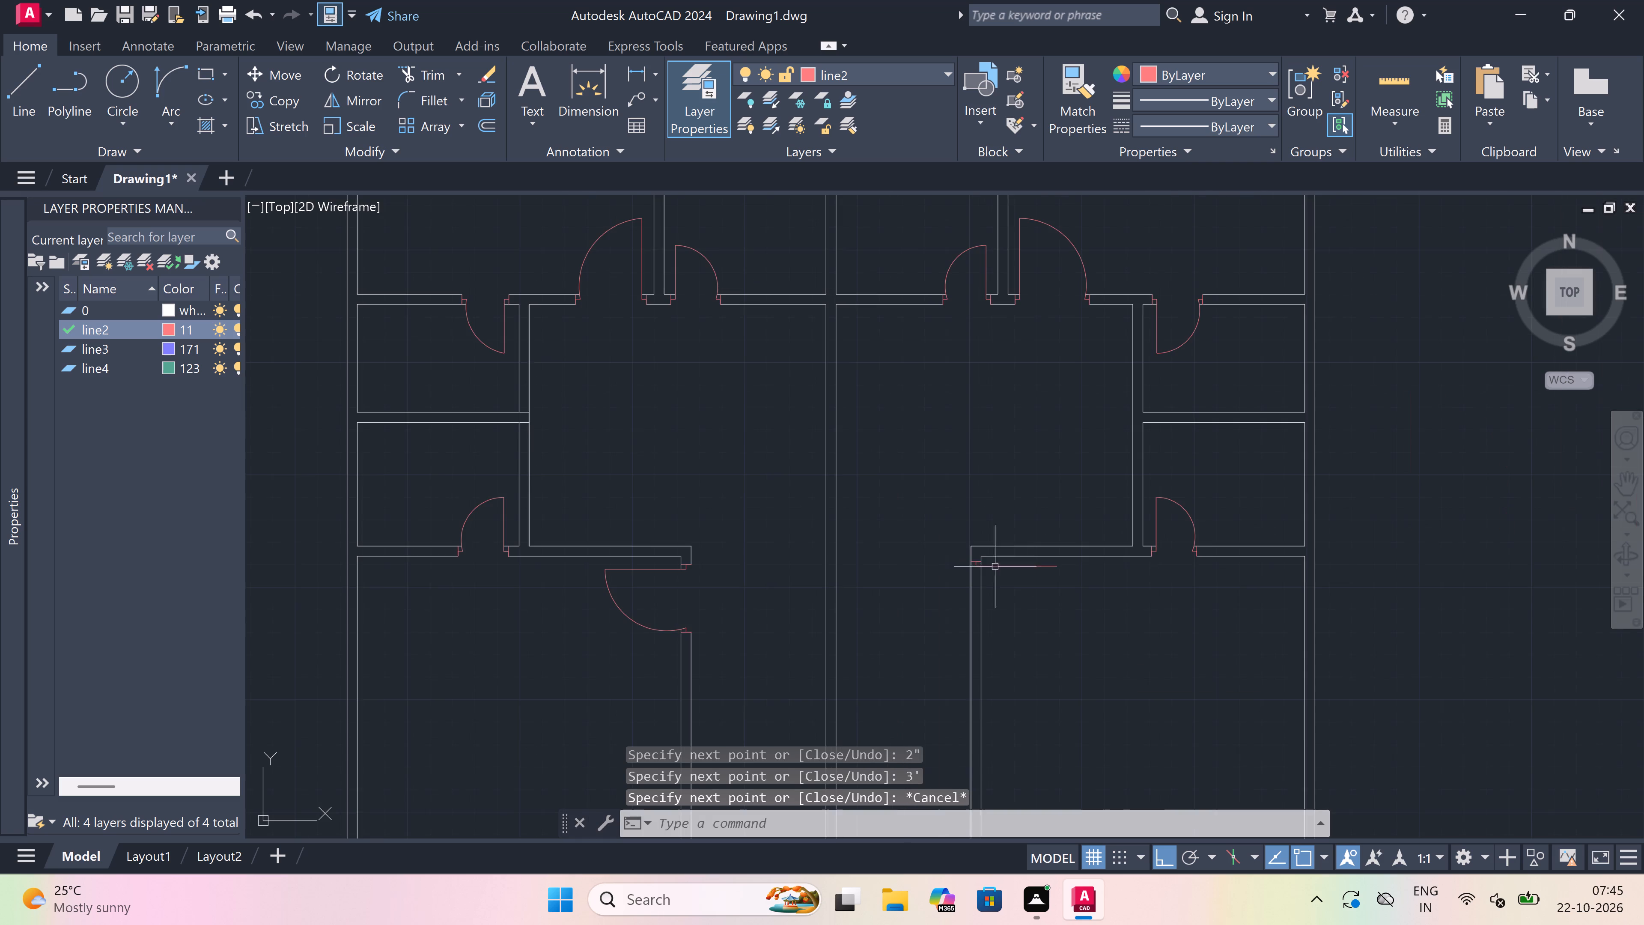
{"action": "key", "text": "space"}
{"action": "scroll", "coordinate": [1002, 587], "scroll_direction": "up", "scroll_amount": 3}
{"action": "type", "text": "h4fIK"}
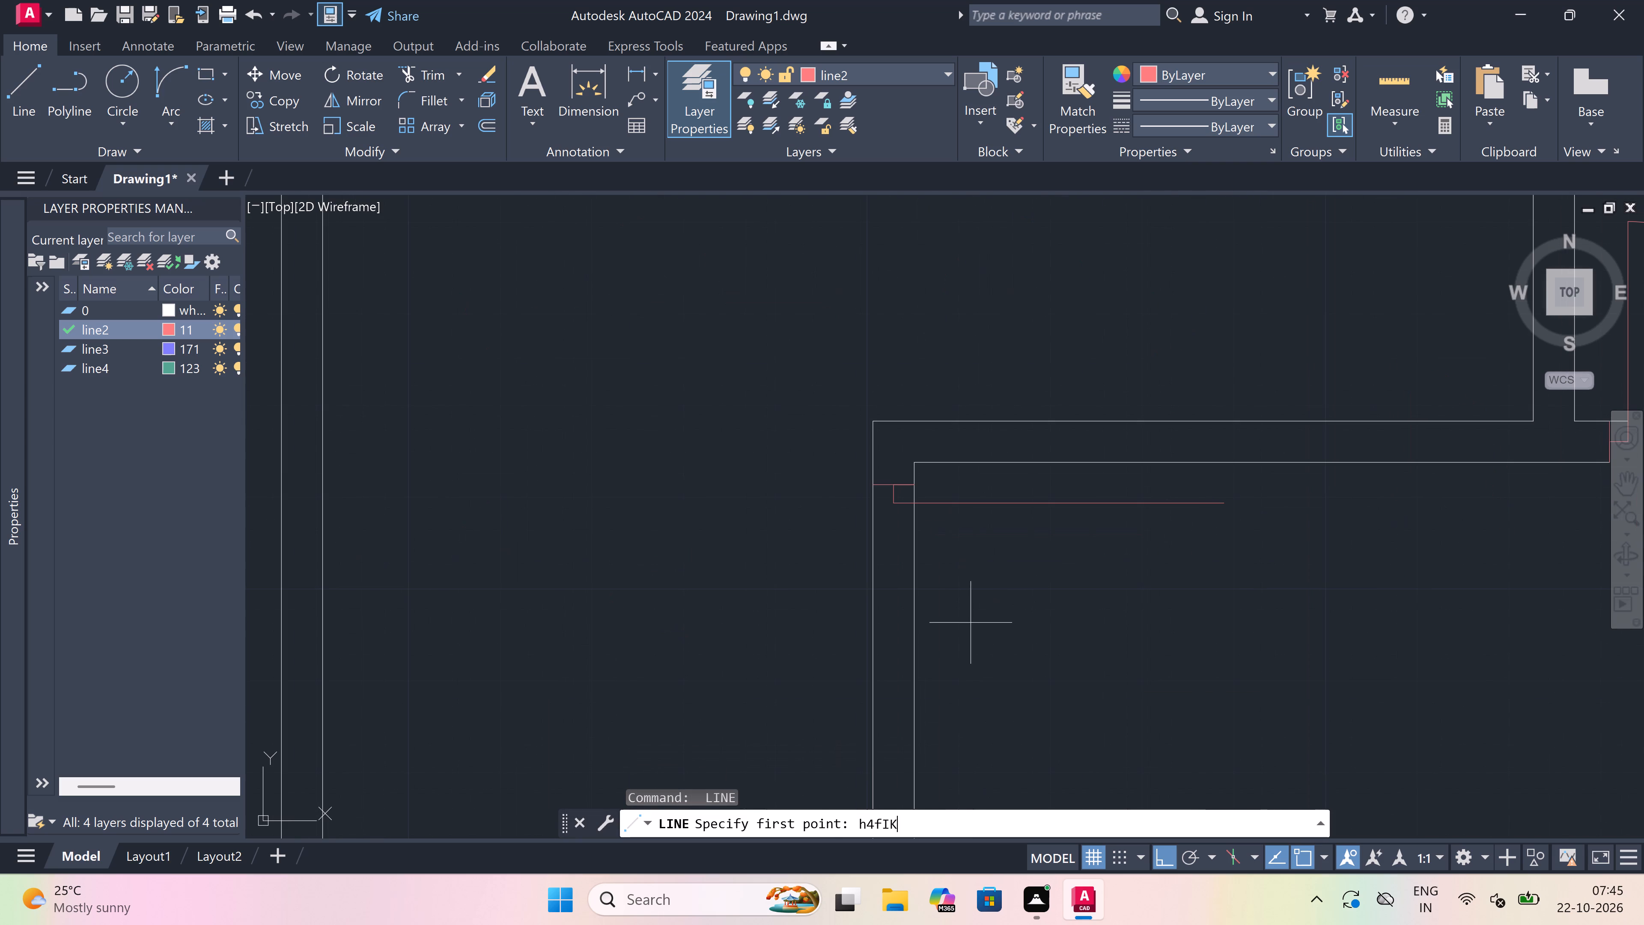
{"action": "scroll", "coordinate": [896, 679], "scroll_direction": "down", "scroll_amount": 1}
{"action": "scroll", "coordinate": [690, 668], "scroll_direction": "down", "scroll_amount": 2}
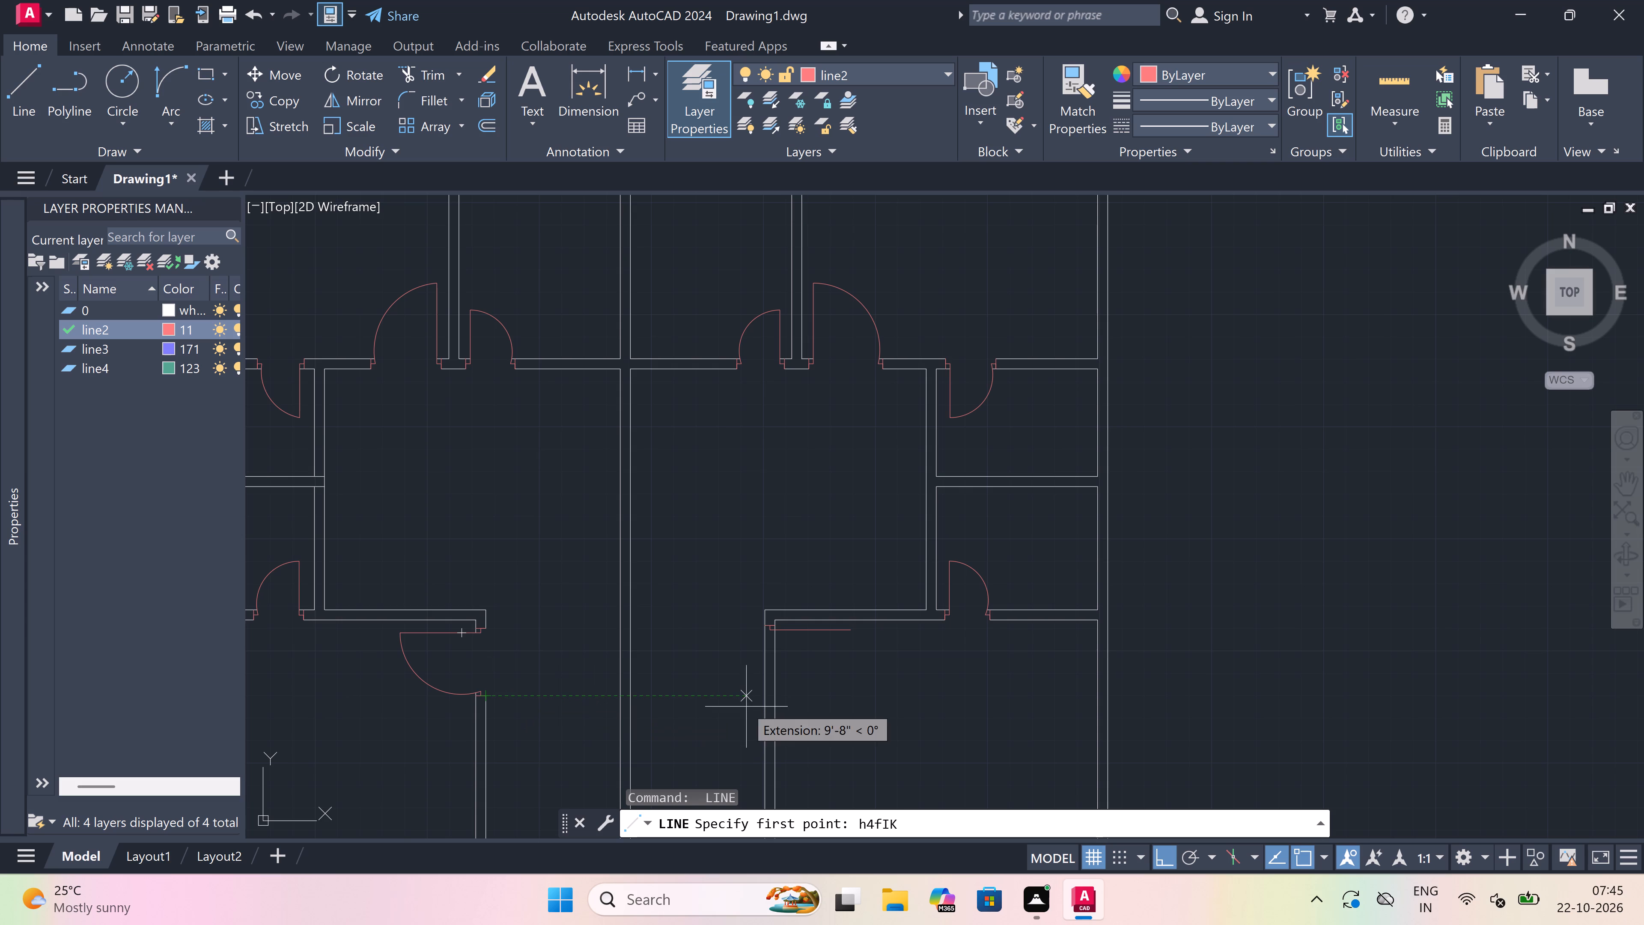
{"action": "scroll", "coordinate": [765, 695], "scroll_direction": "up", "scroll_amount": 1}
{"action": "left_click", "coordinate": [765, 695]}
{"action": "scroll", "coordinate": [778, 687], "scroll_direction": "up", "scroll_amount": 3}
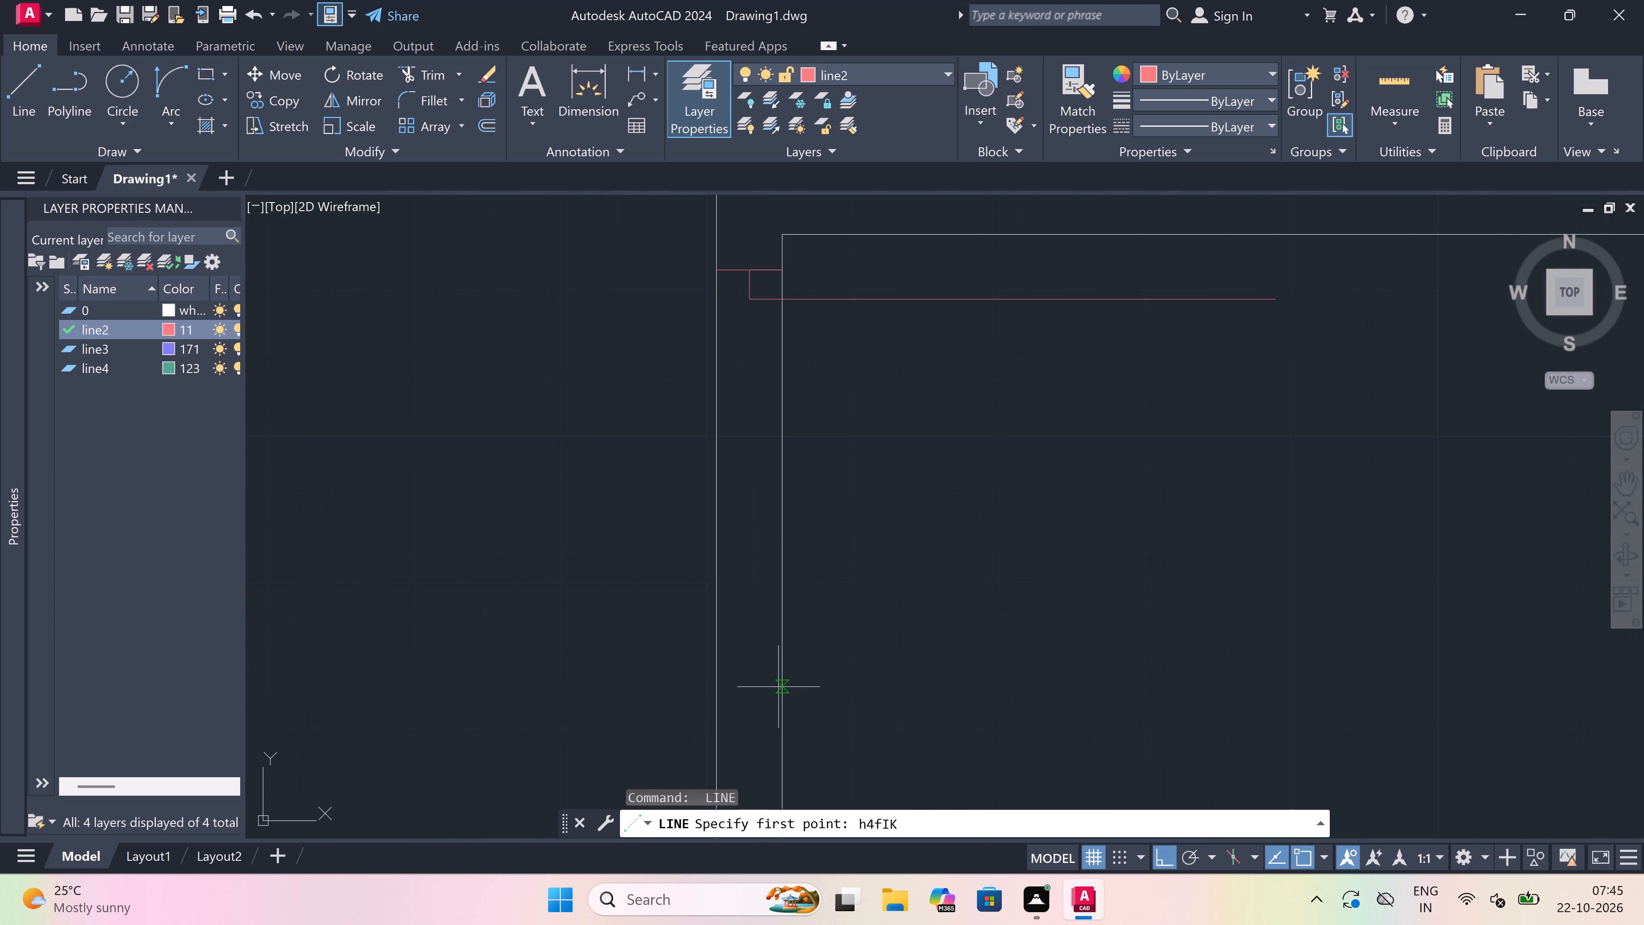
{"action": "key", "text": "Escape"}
Draw the opposite horizontal jamb across the same wall below the leaf, with a 2" stub upward from its midpoint.
{"action": "key", "text": "space"}
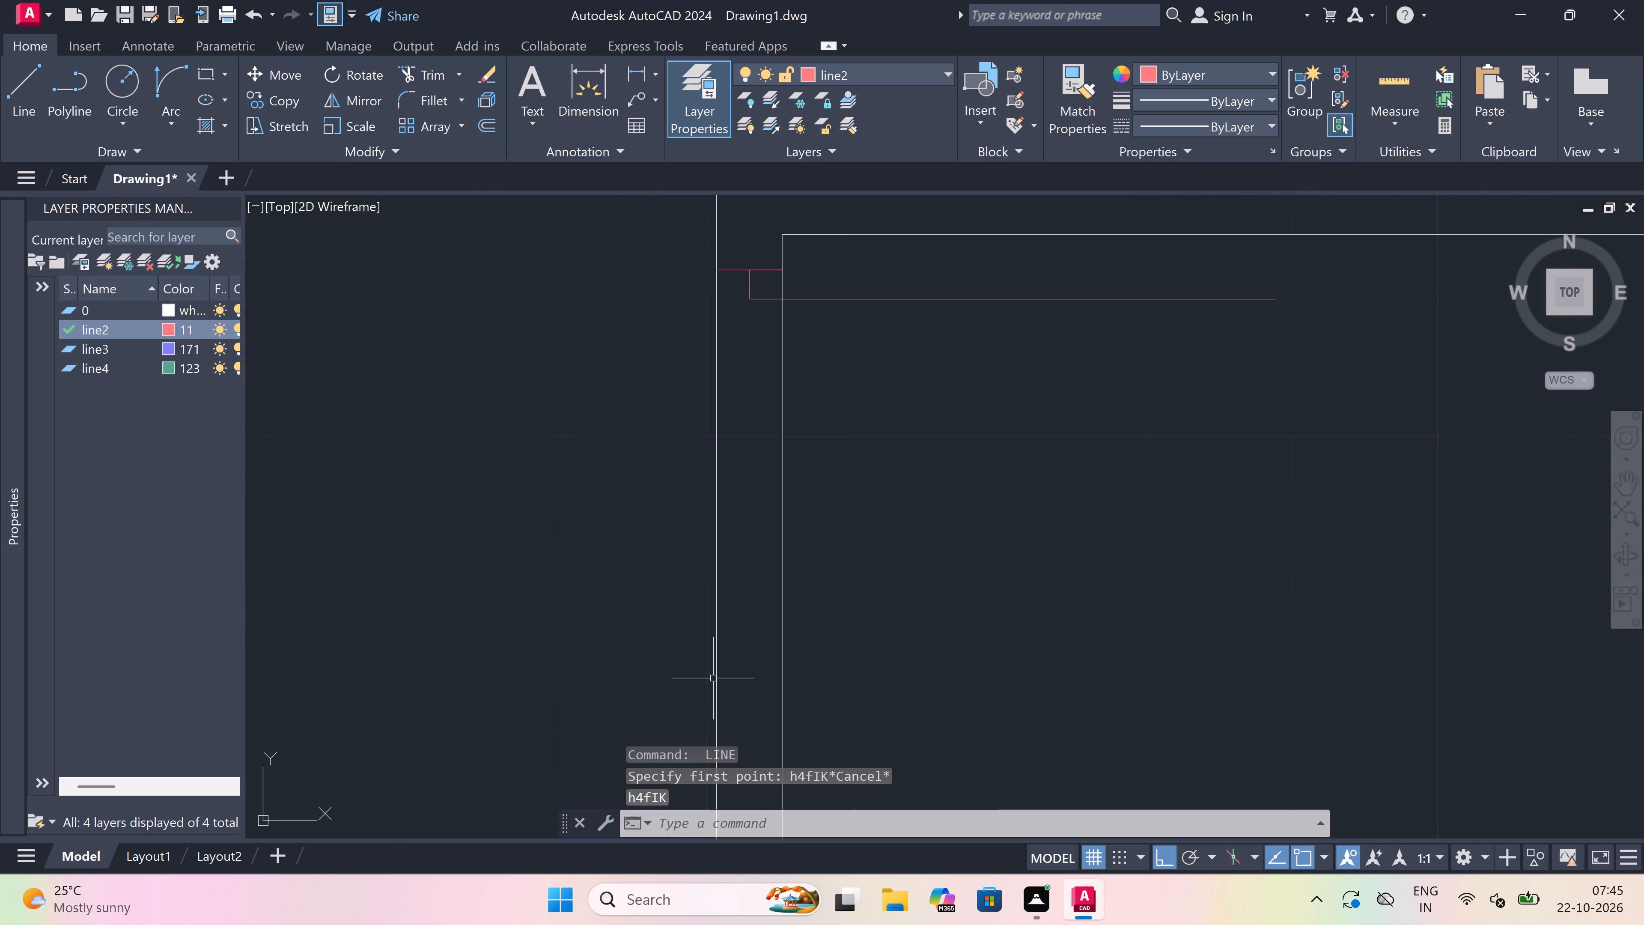
{"action": "double_click", "coordinate": [717, 663]}
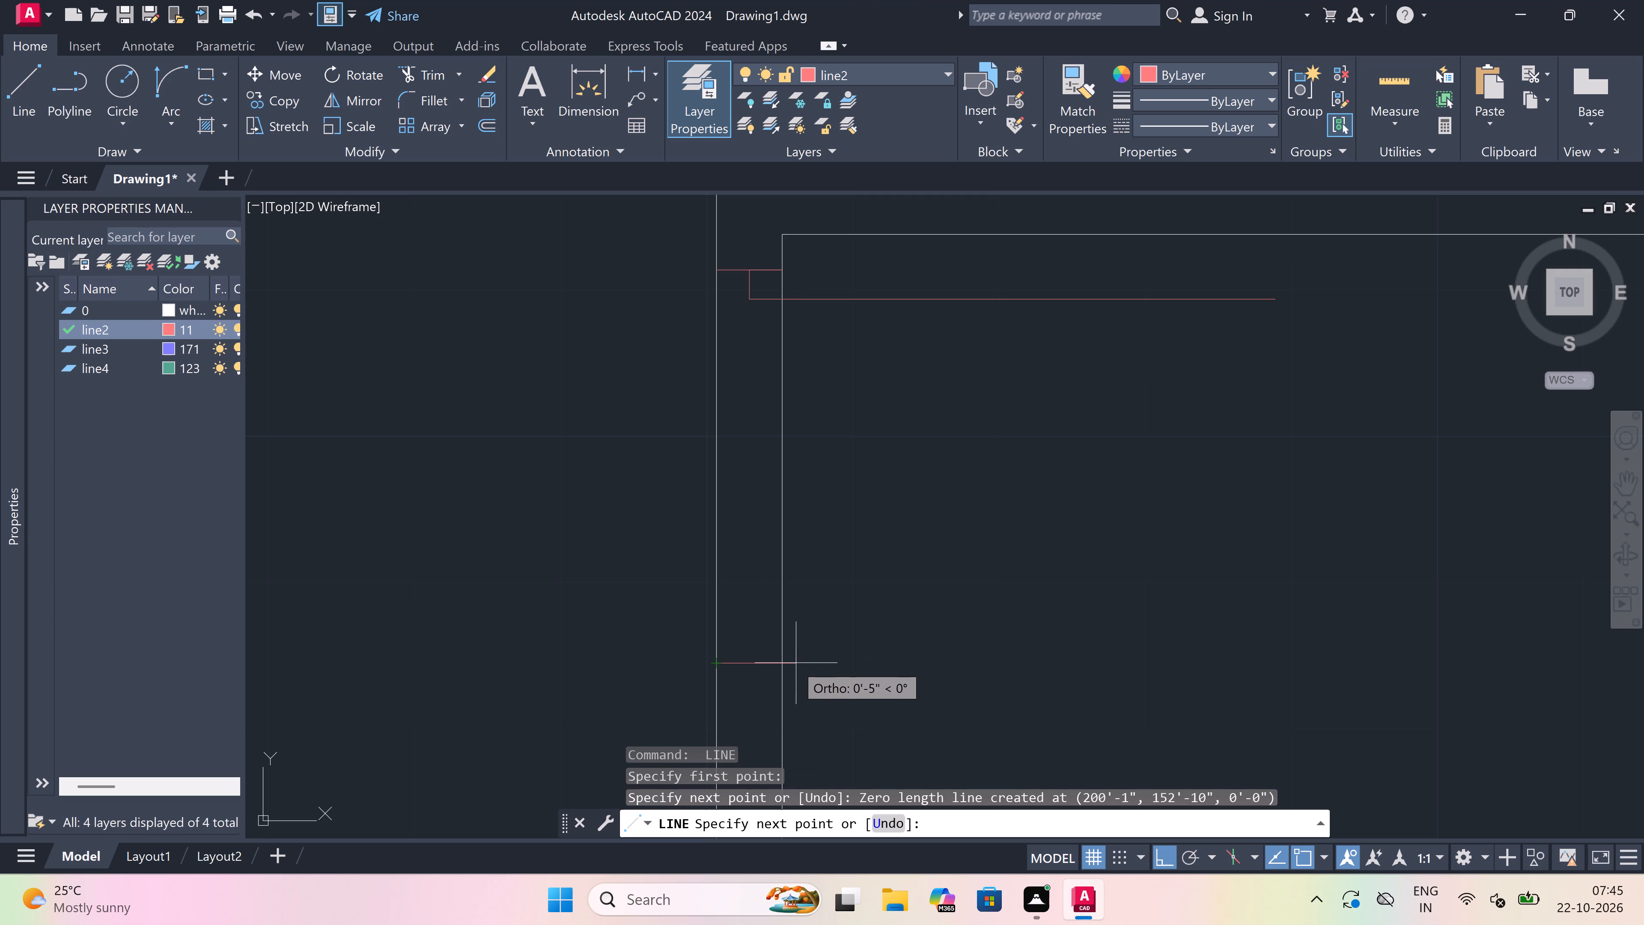
{"action": "left_click", "coordinate": [784, 665]}
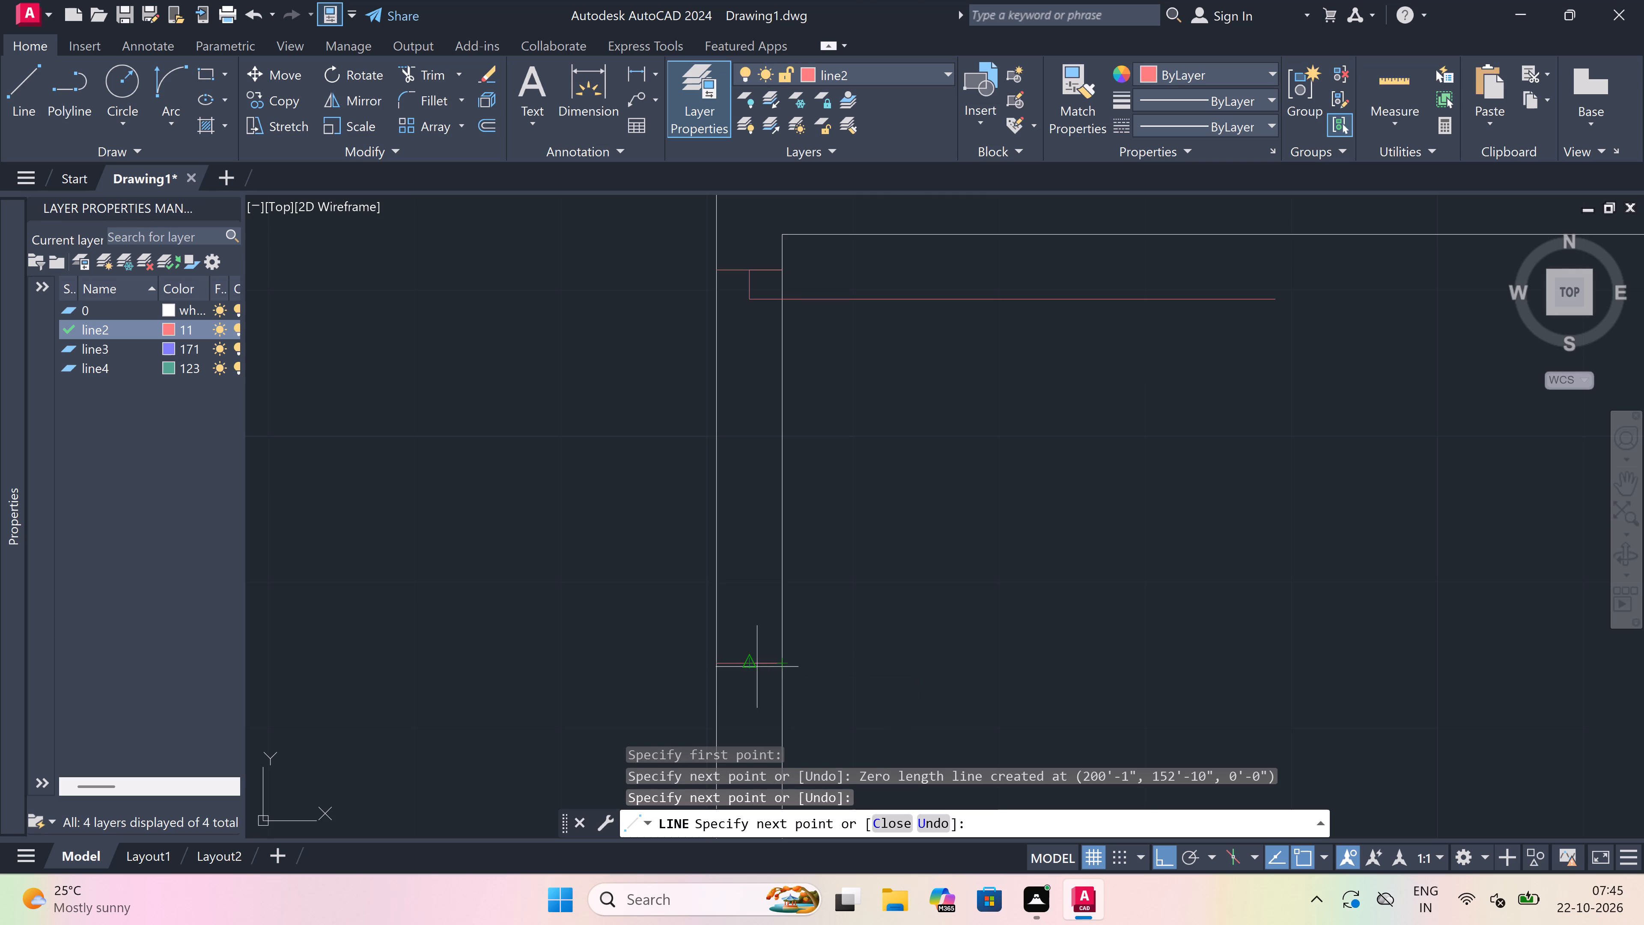
{"action": "left_click", "coordinate": [753, 663]}
{"action": "type", "text": "2\""}
{"action": "key", "text": "space"}
{"action": "key", "text": "Escape"}
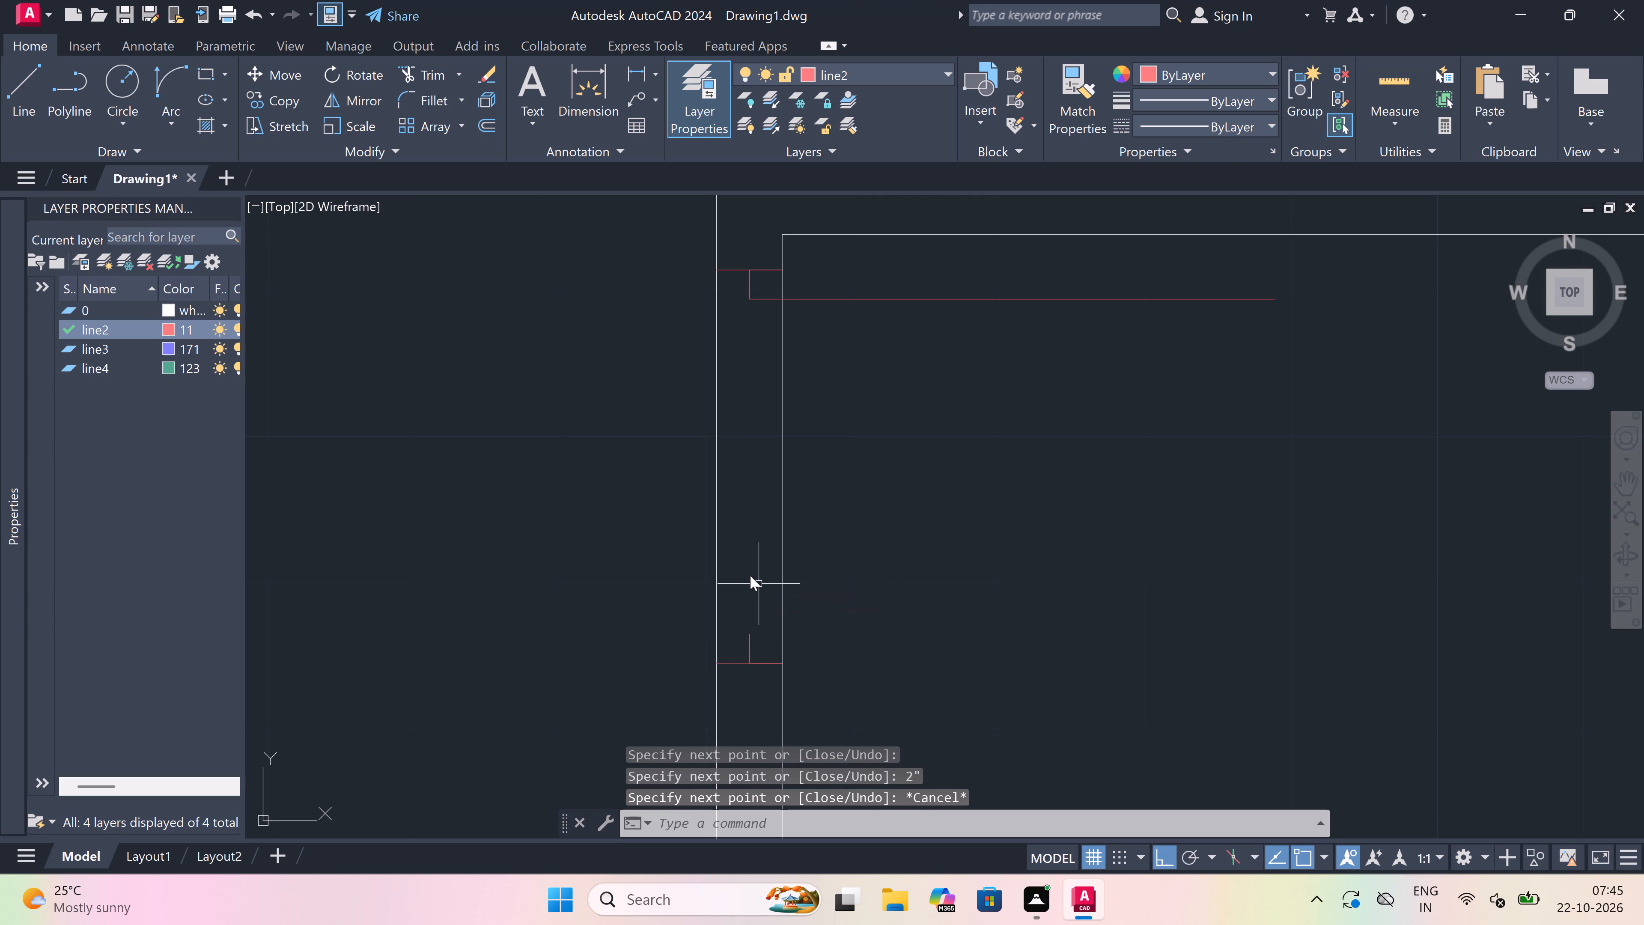
Draw the 3' door's swing arc from the leaf's right end to the lower stub's end, with a downward start tangent.
{"action": "left_click", "coordinate": [164, 86]}
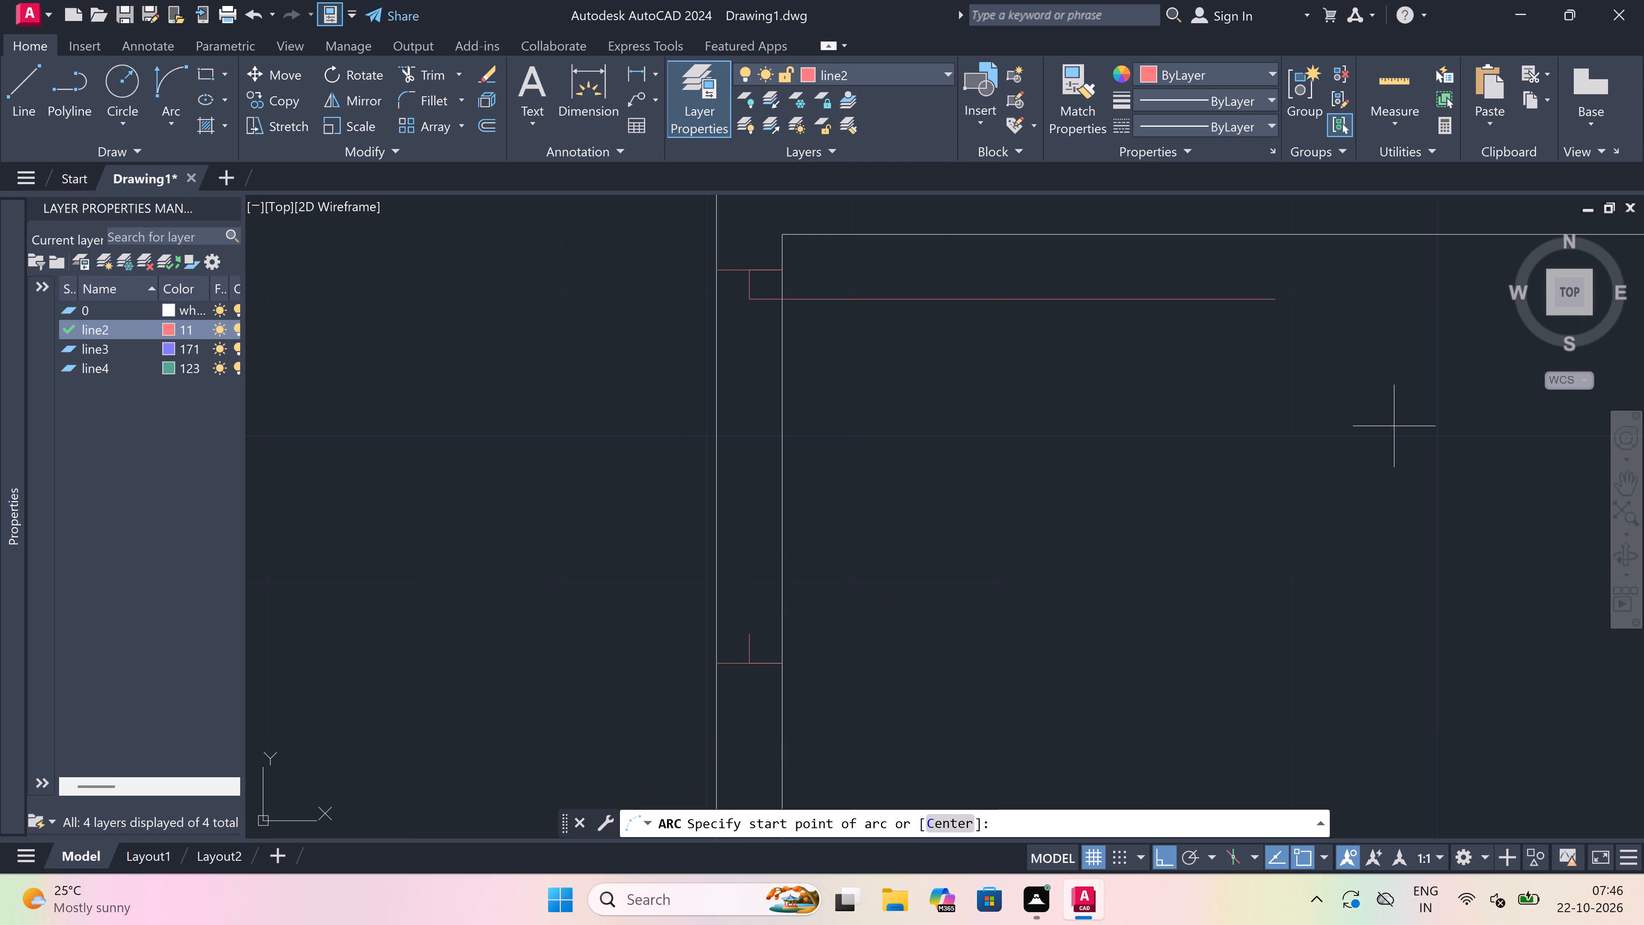
{"action": "left_click", "coordinate": [1271, 299]}
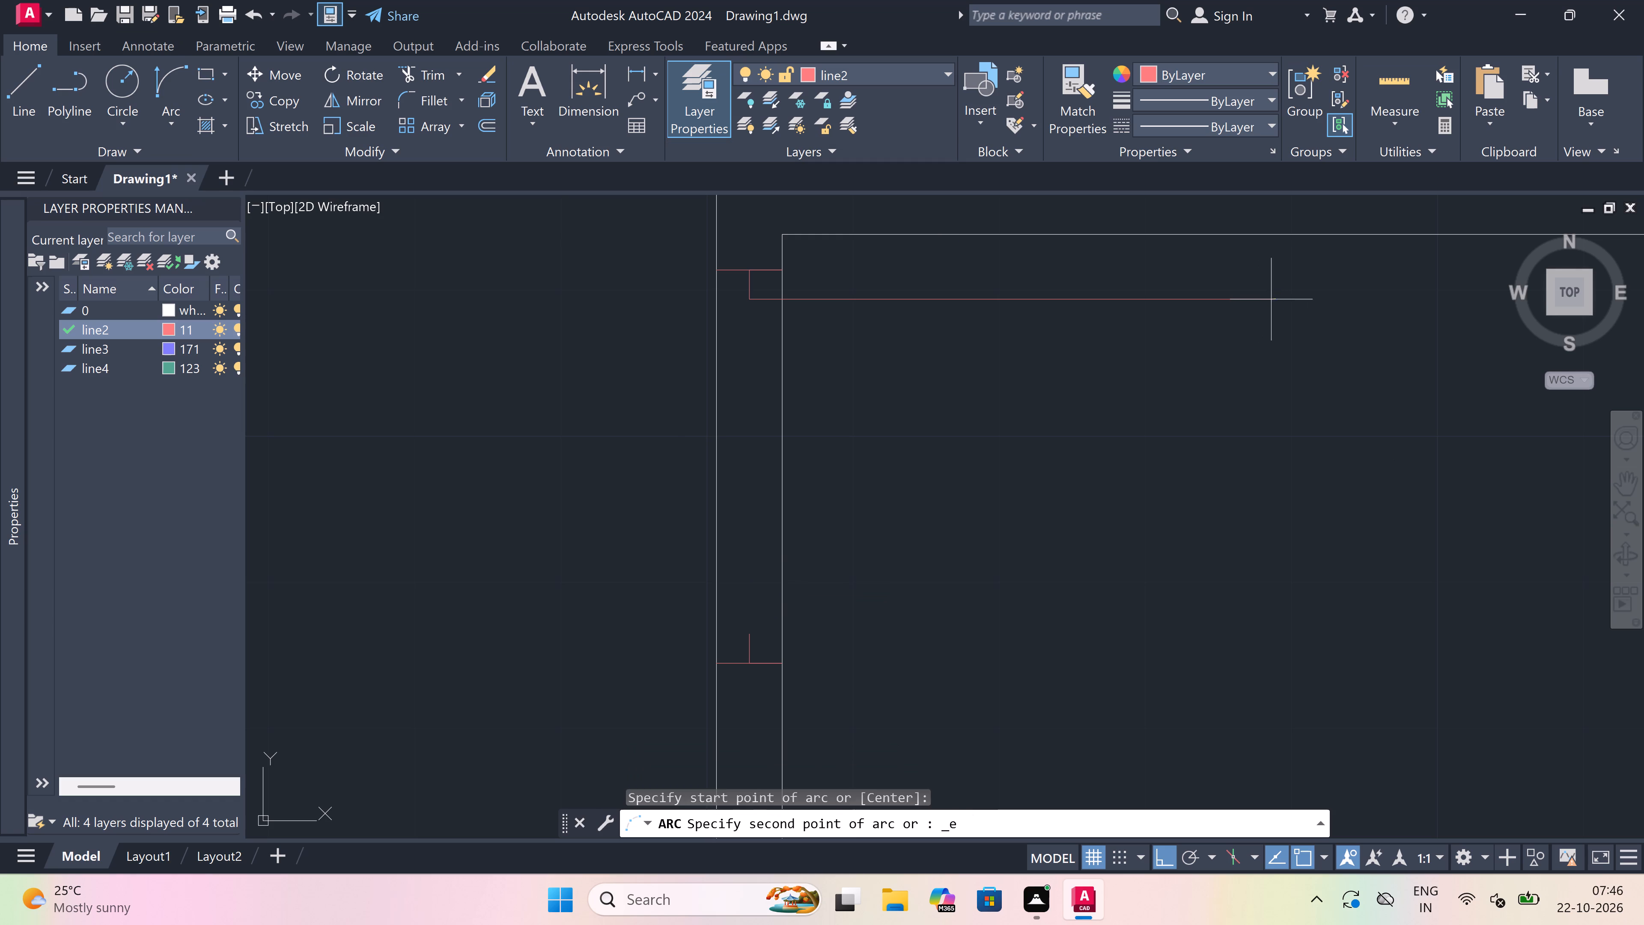
{"action": "left_click", "coordinate": [751, 639]}
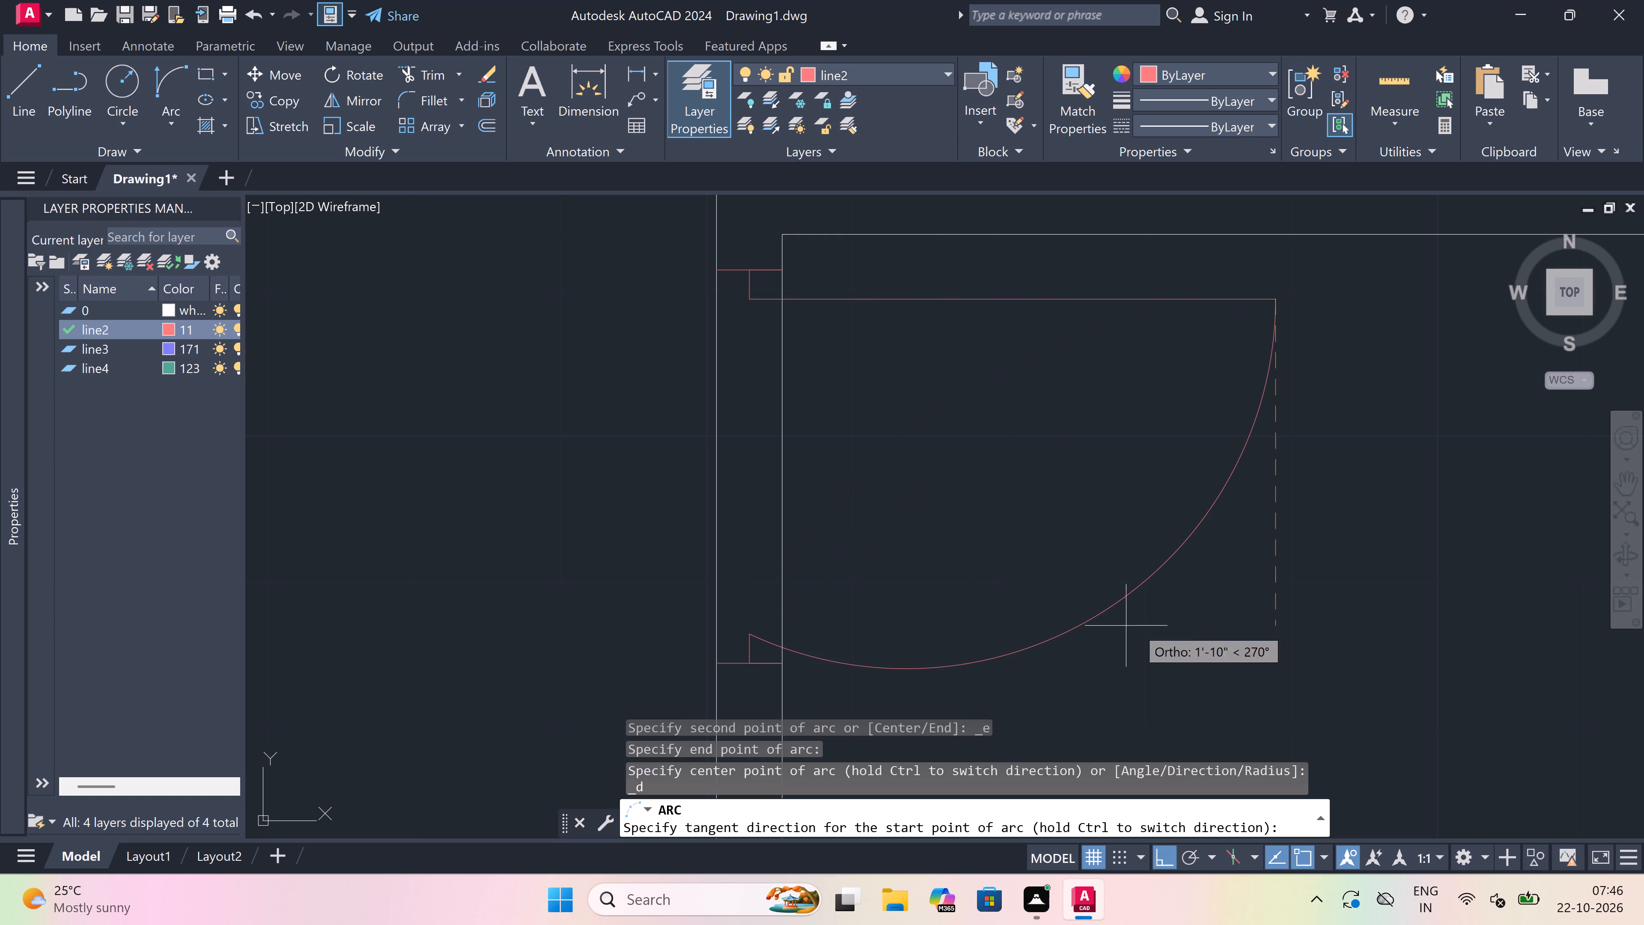
{"action": "left_click", "coordinate": [1175, 637]}
Trim the two wall lines between the jambs to open the 3' doorway.
{"action": "key", "text": "t"}
{"action": "key", "text": "r"}
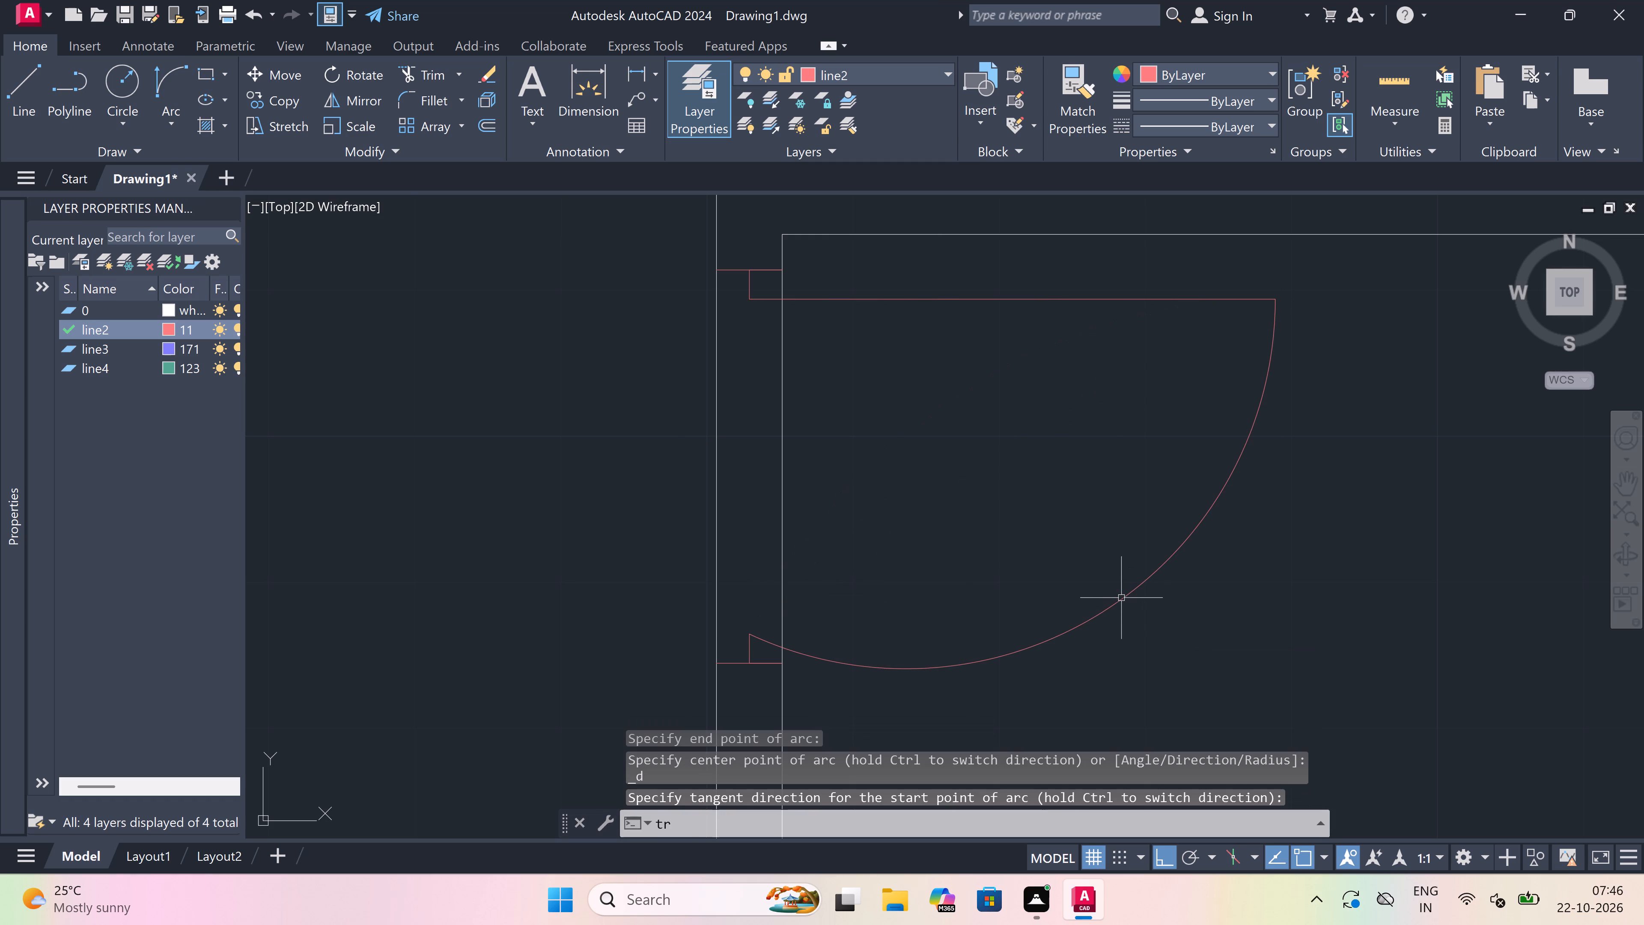
{"action": "key", "text": "space"}
{"action": "left_click", "coordinate": [970, 504]}
{"action": "left_click", "coordinate": [694, 513]}
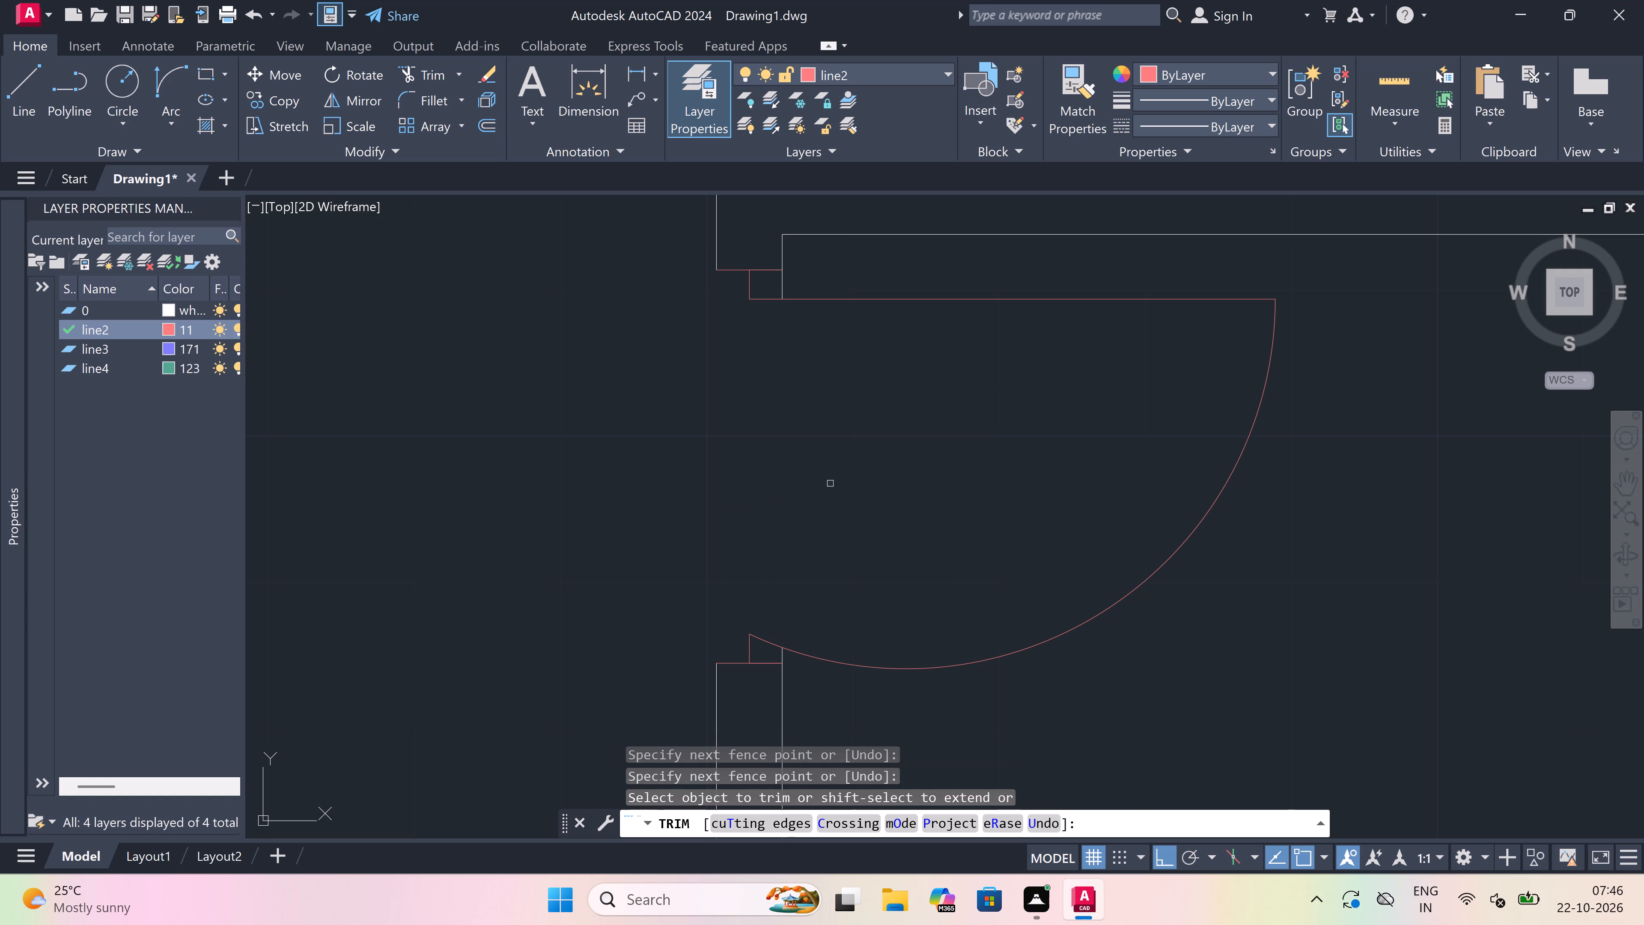
{"action": "key", "text": "Escape"}
Draw a vertical jamb across the horizontal wall at the foot of the central wall, just to its left.
{"action": "scroll", "coordinate": [830, 483], "scroll_direction": "down", "scroll_amount": 5}
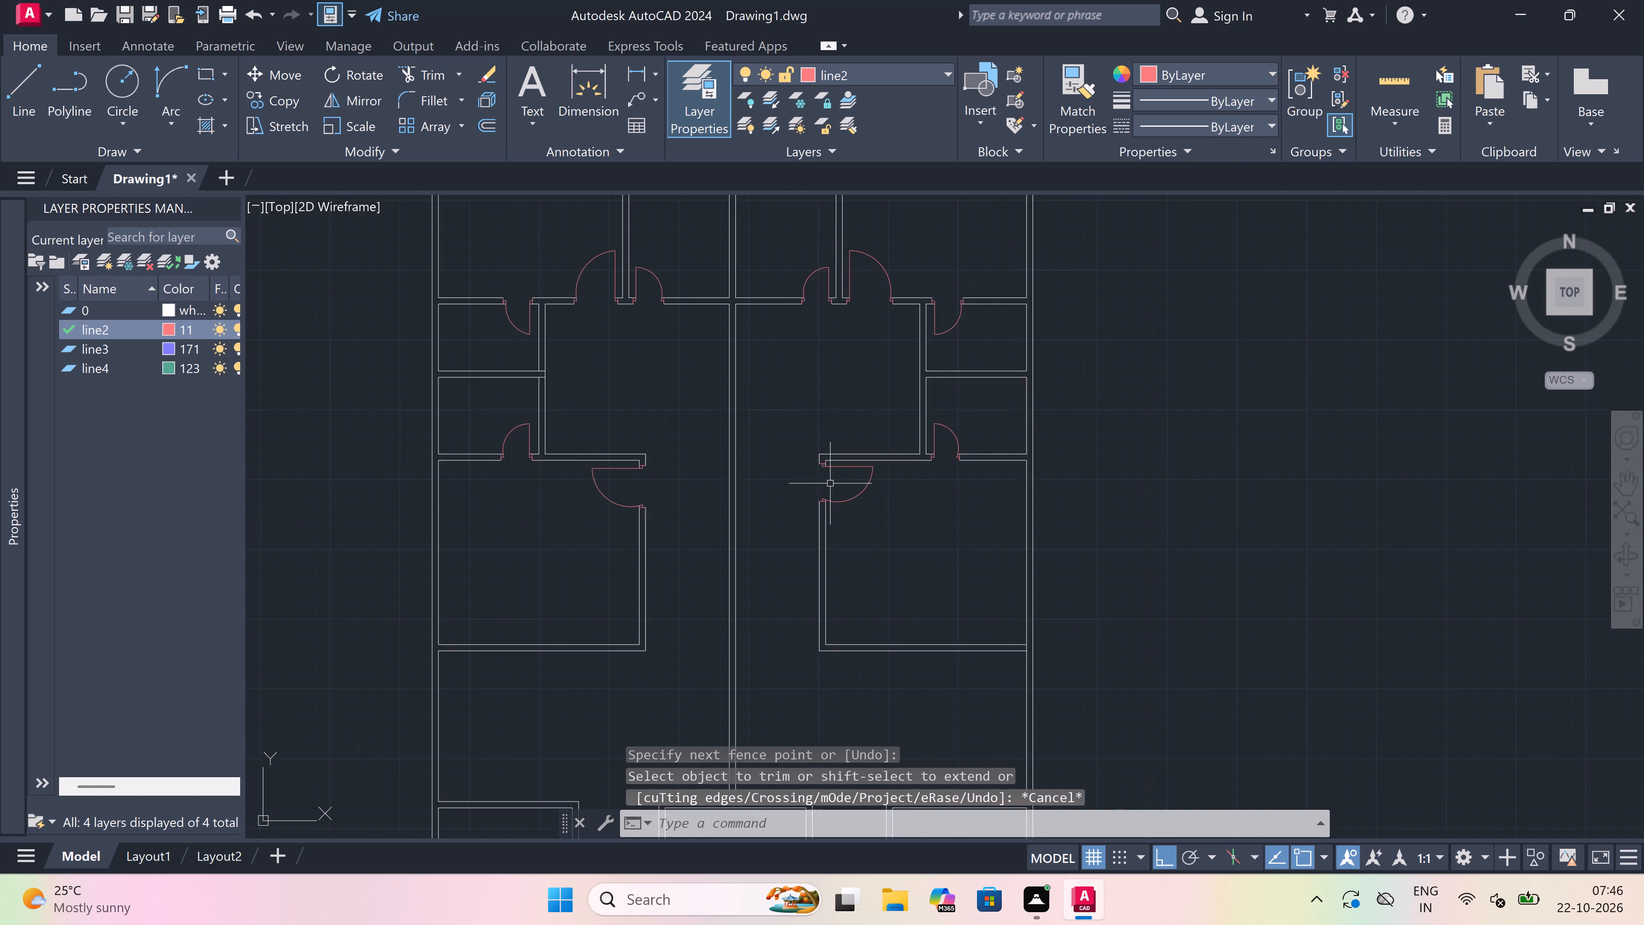
{"action": "scroll", "coordinate": [830, 483], "scroll_direction": "down", "scroll_amount": 2}
{"action": "key", "text": "l"}
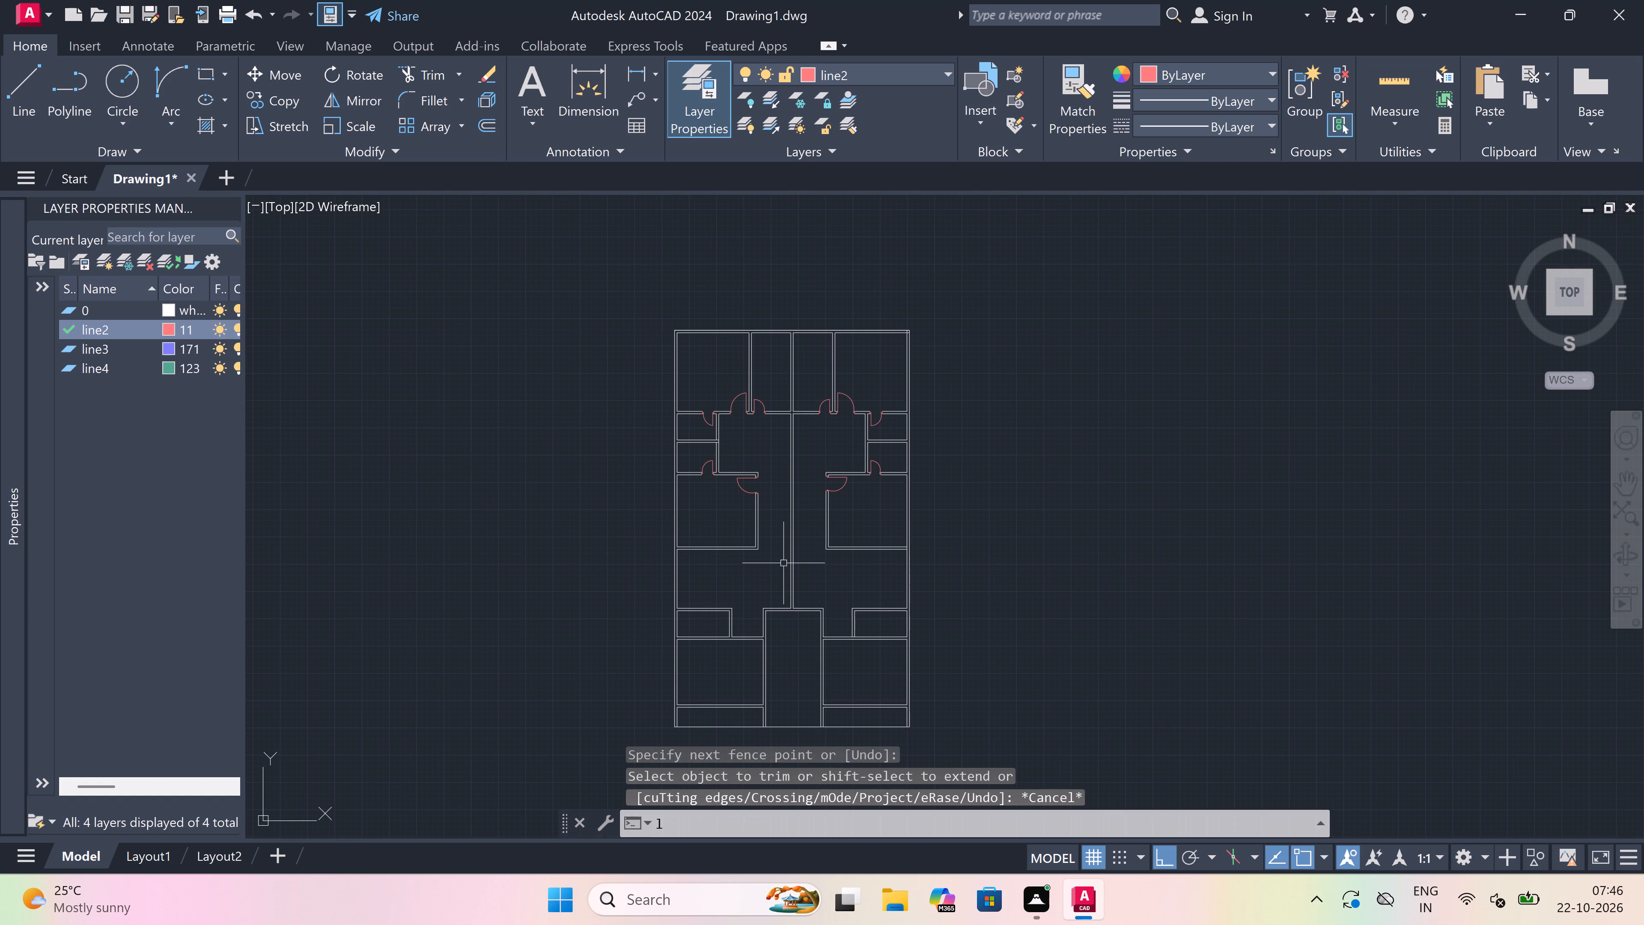
{"action": "key", "text": "space"}
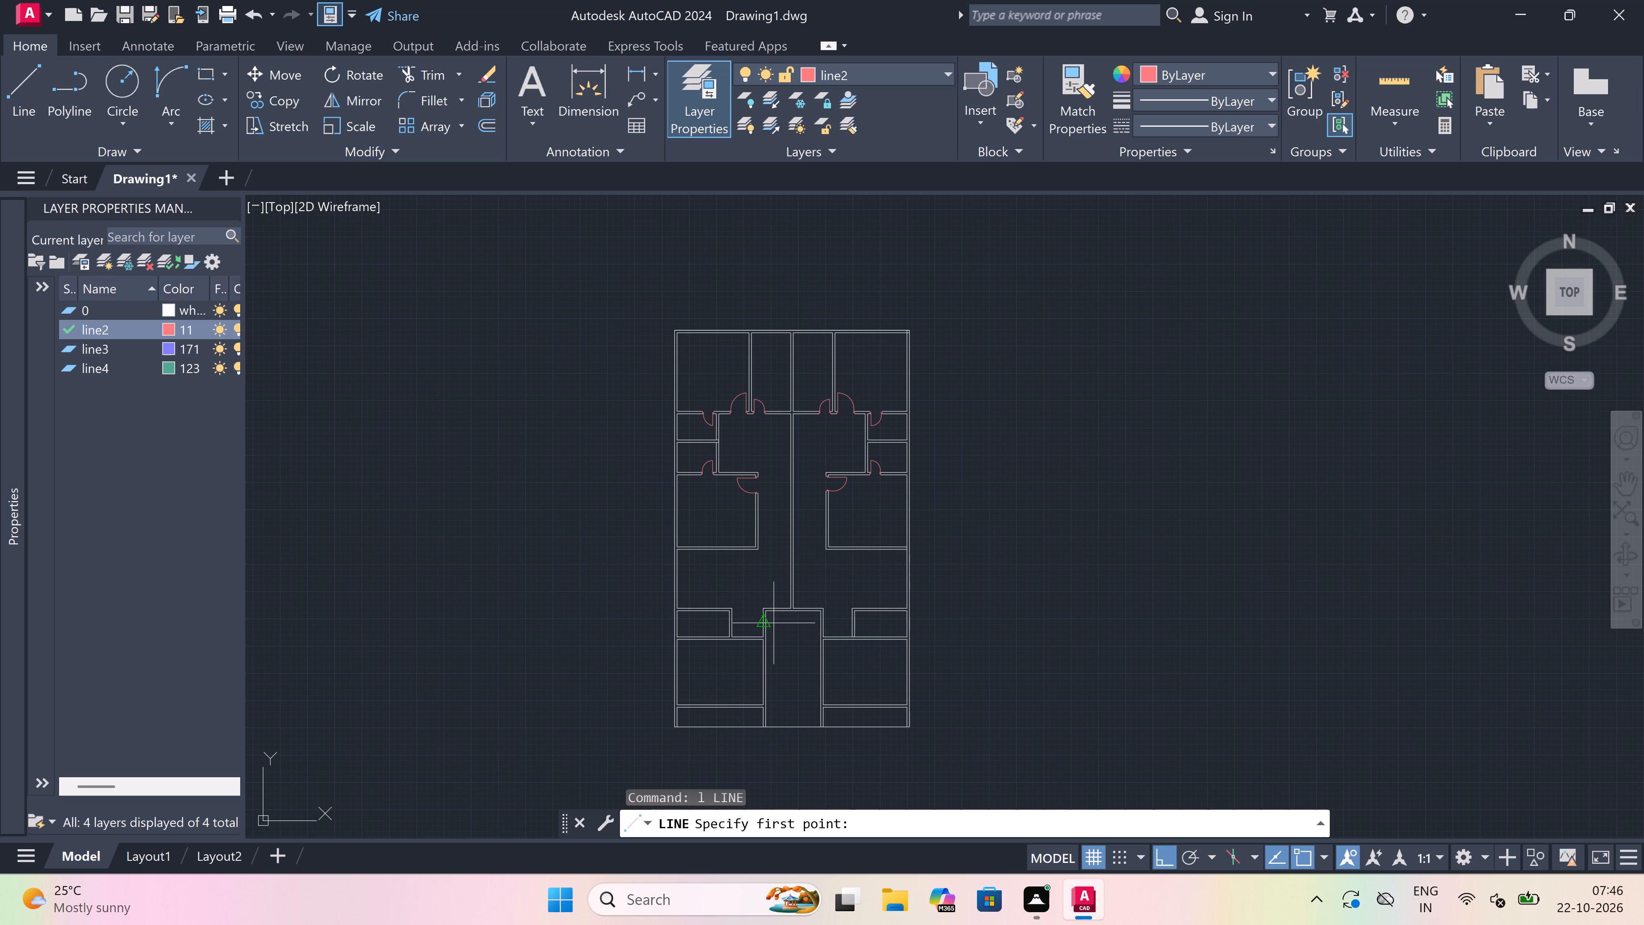
{"action": "scroll", "coordinate": [774, 604], "scroll_direction": "up", "scroll_amount": 3}
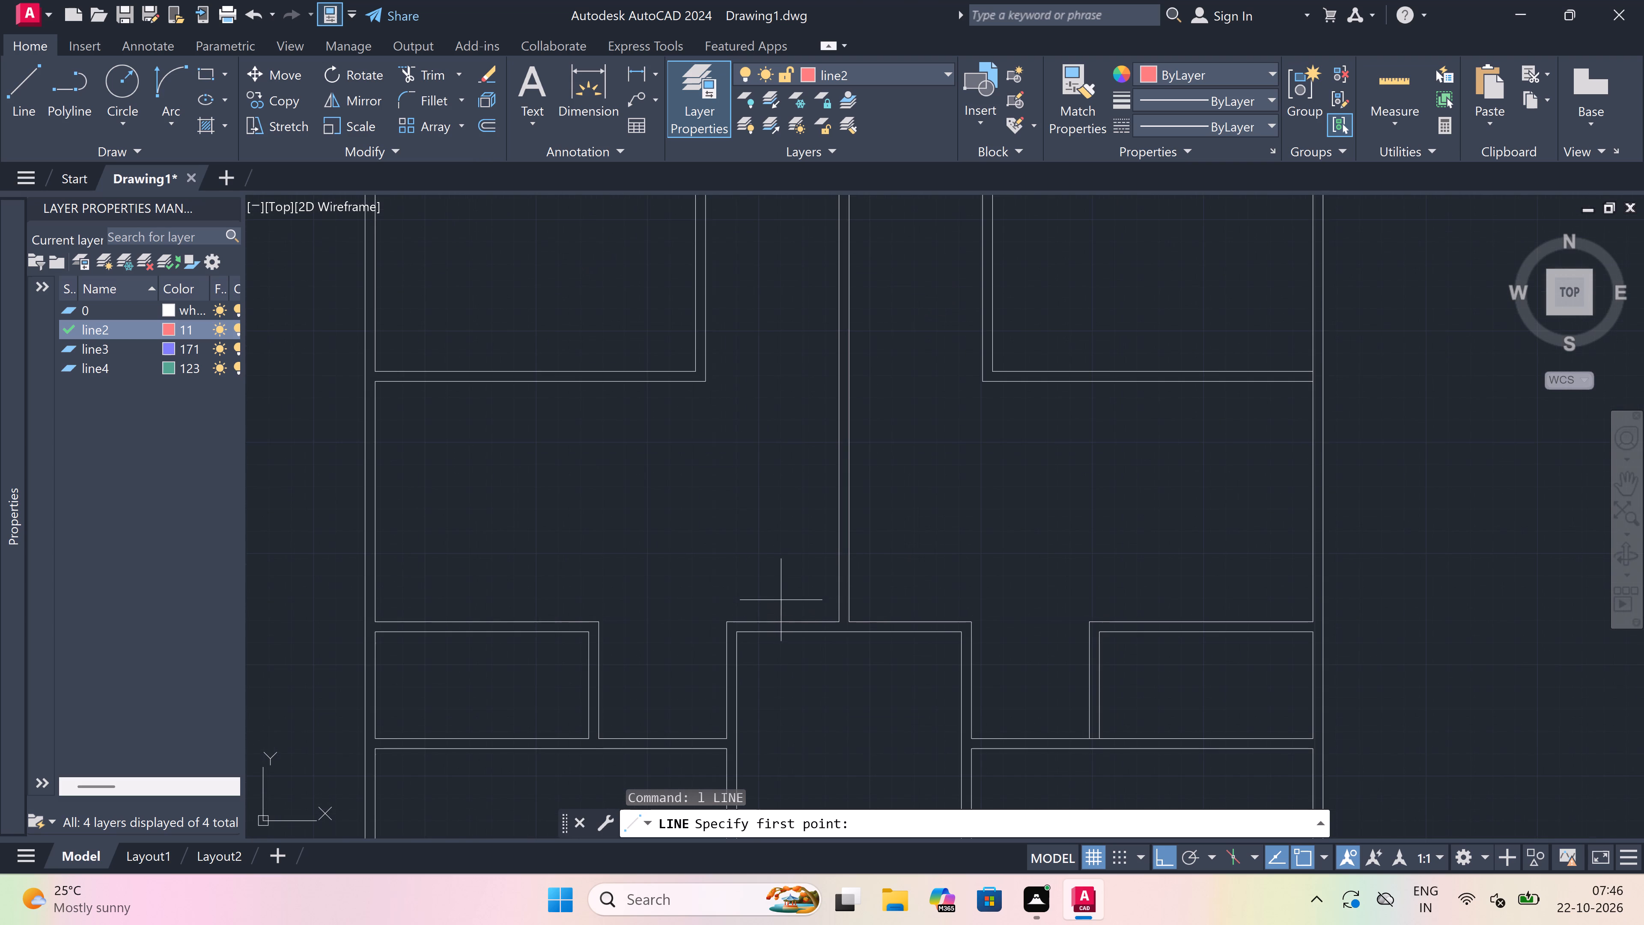
{"action": "scroll", "coordinate": [824, 617], "scroll_direction": "up", "scroll_amount": 3}
{"action": "left_click", "coordinate": [854, 636]}
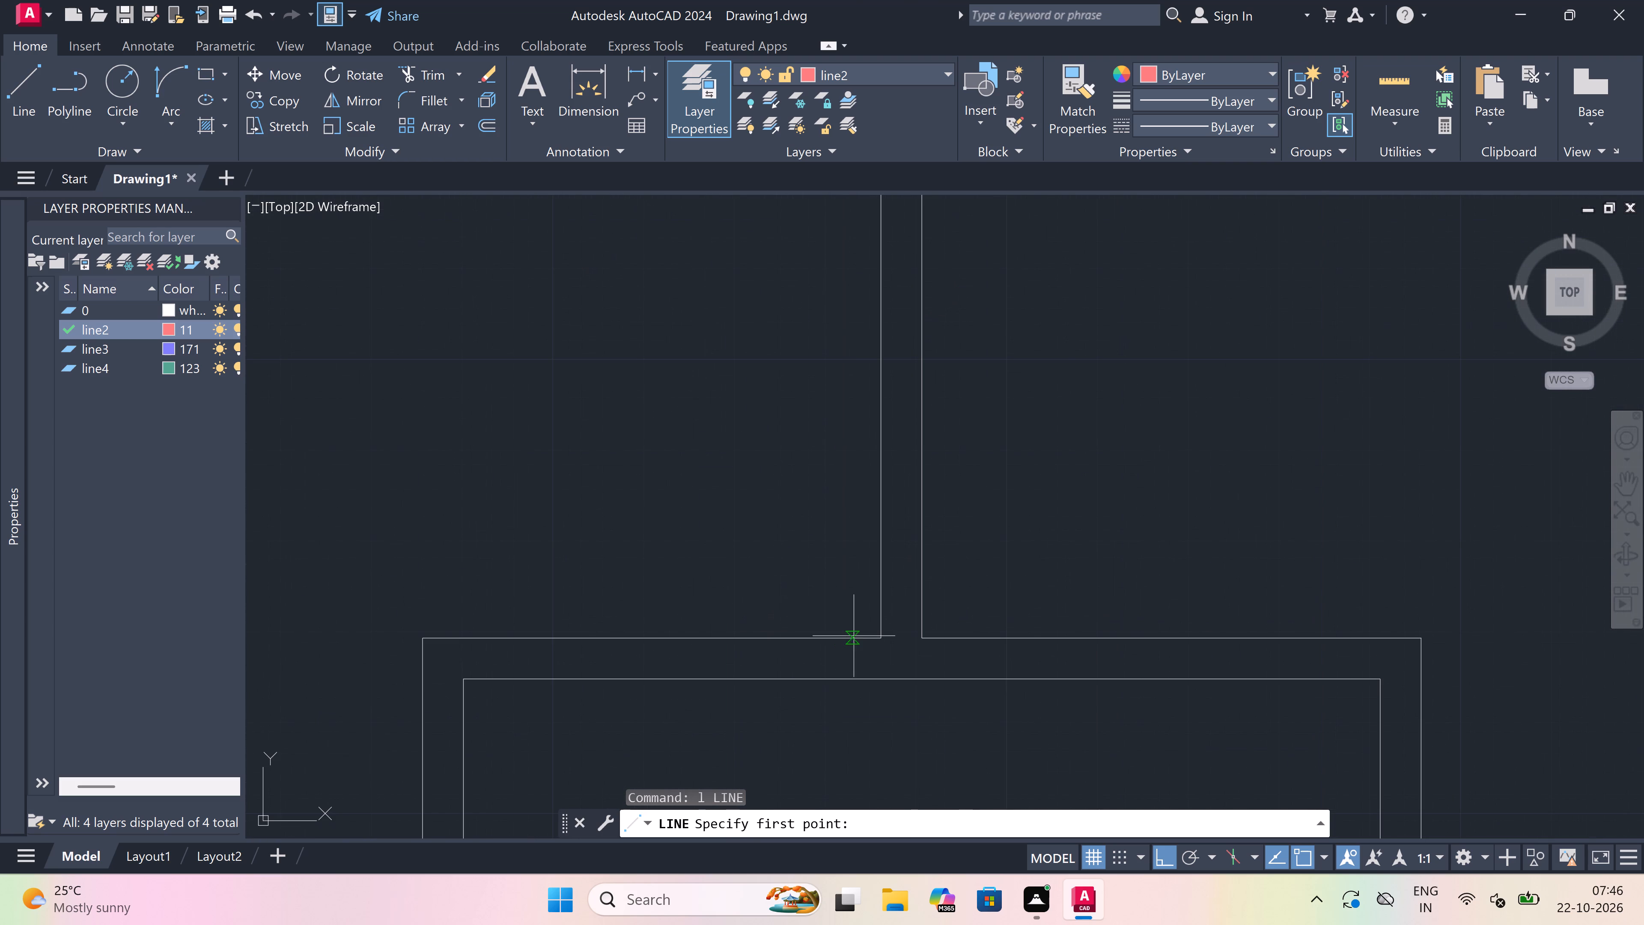
{"action": "left_click", "coordinate": [850, 680]}
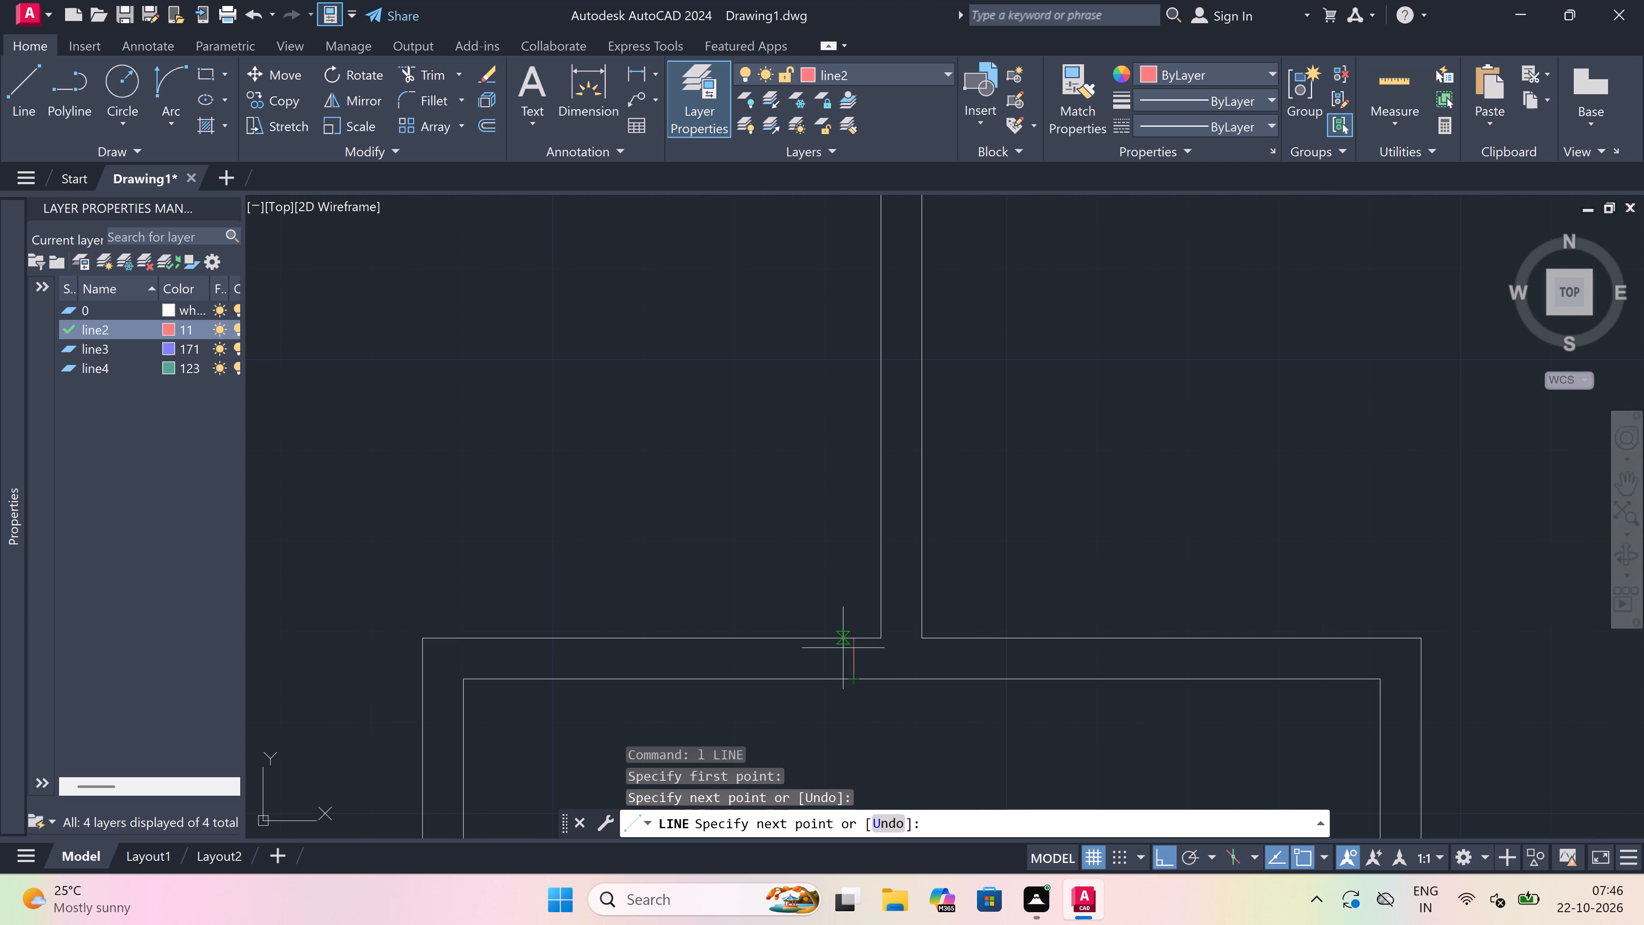
Continue from this jamb's midpoint with a 2" stub leftward and a 3' door leaf upward.
{"action": "left_click", "coordinate": [846, 653]}
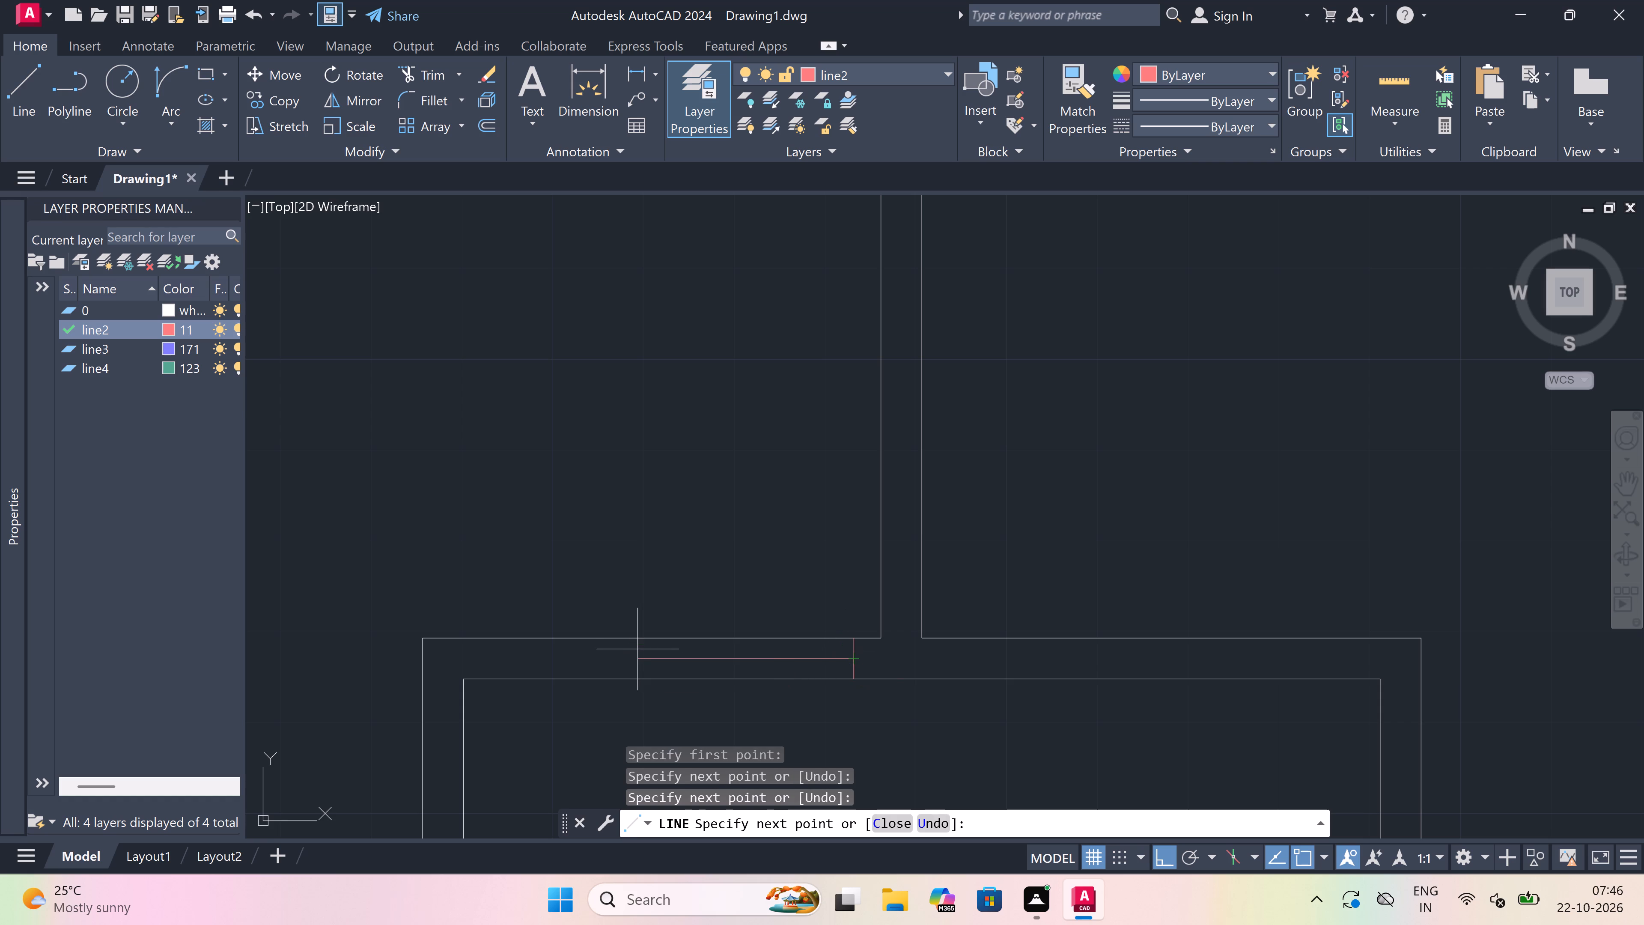
{"action": "type", "text": "2\""}
{"action": "key", "text": "space"}
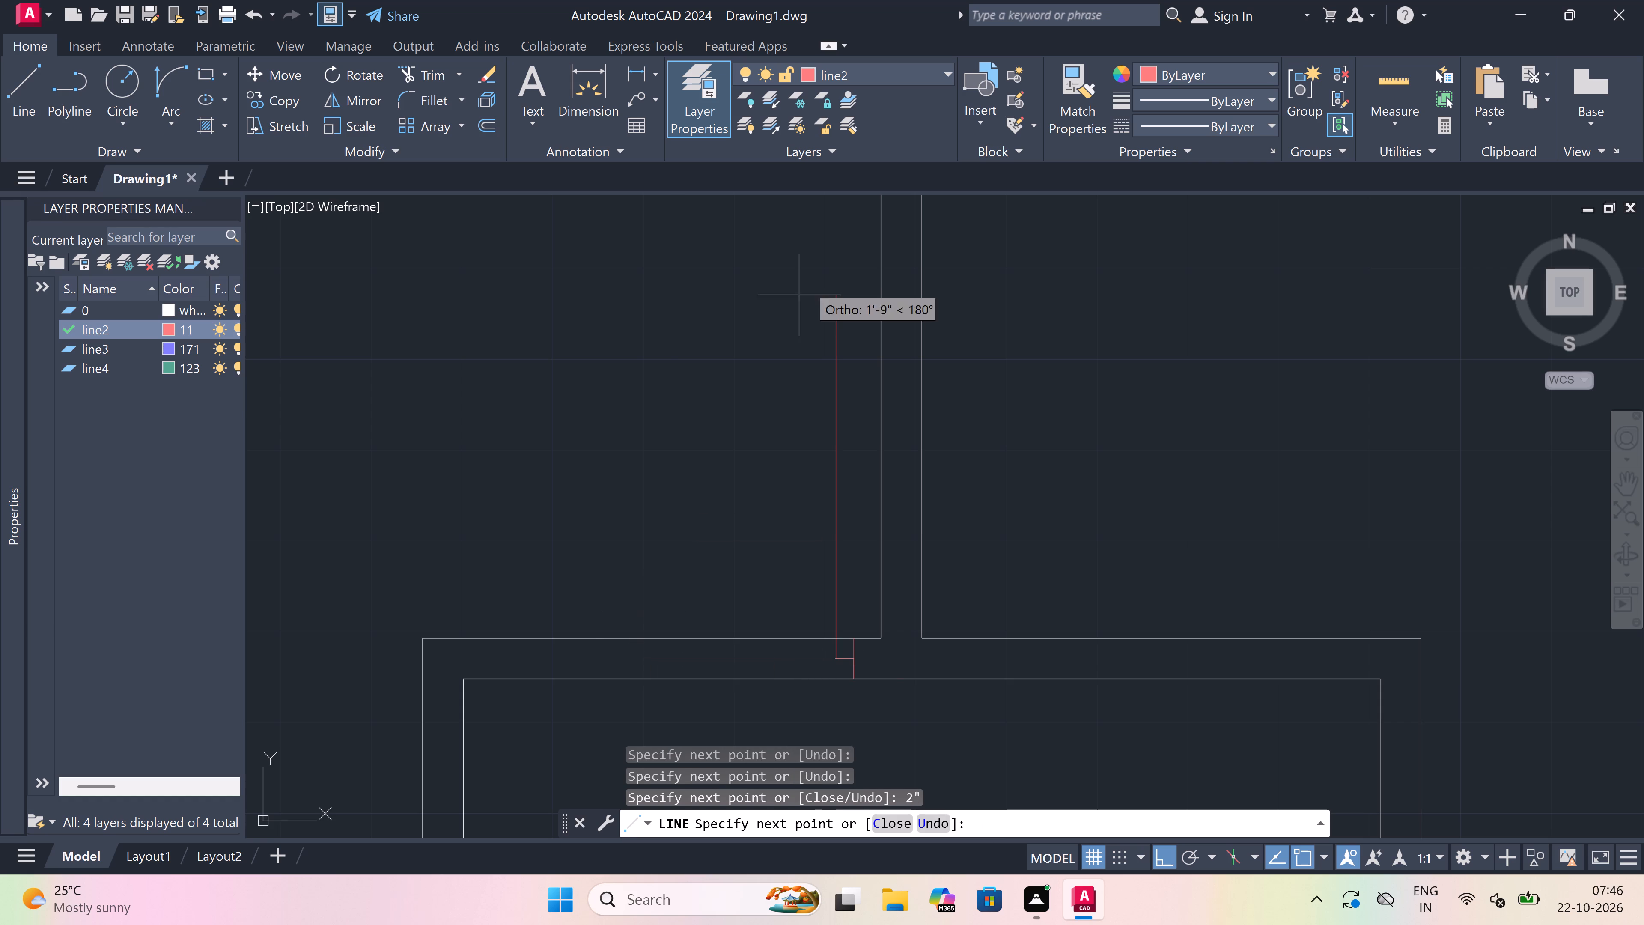
{"action": "type", "text": "3'"}
{"action": "key", "text": "space"}
{"action": "key", "text": "Escape"}
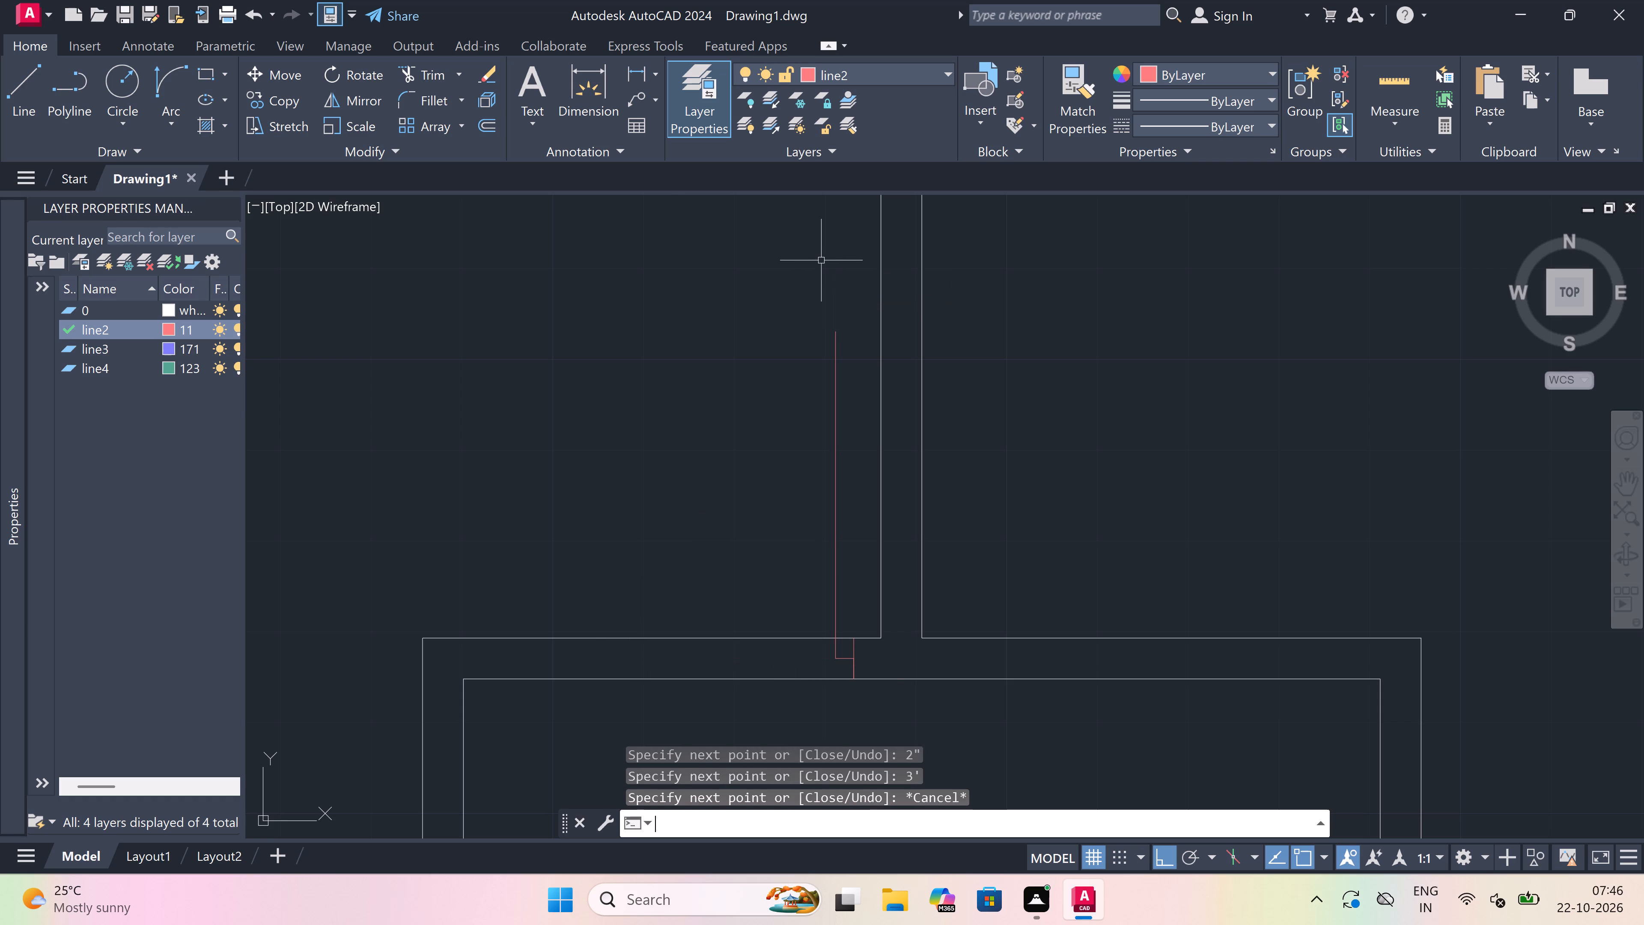
Draw the opposite vertical jamb across the same wall left of the leaf, with a 2" stub rightward from its midpoint.
{"action": "key", "text": "space"}
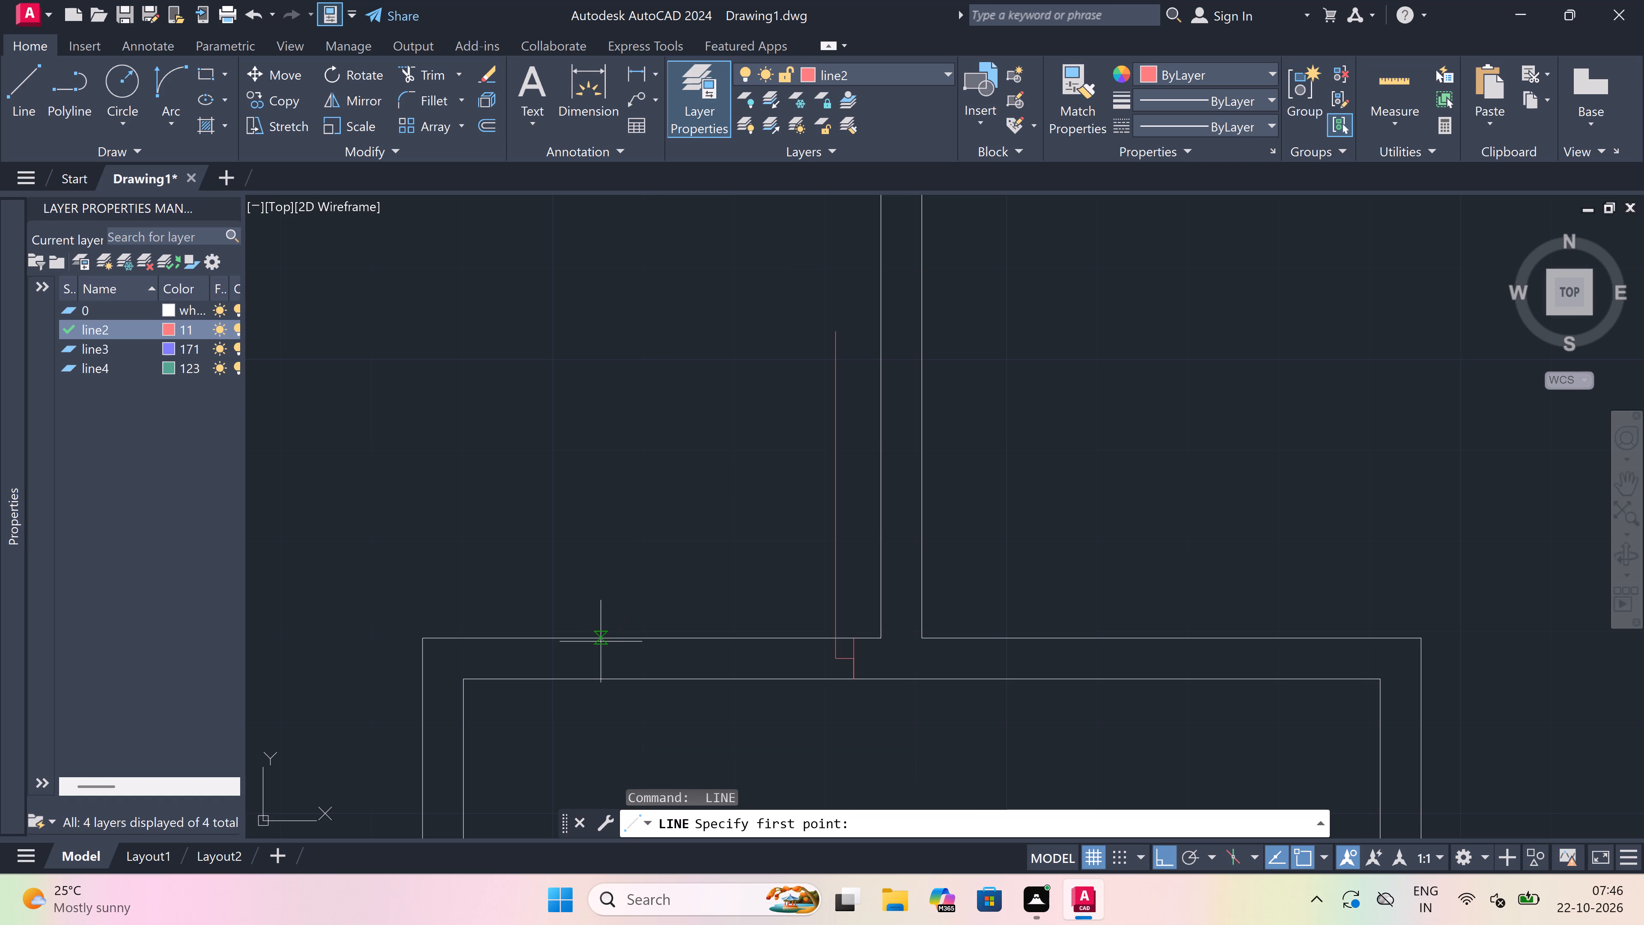
{"action": "left_click", "coordinate": [566, 641]}
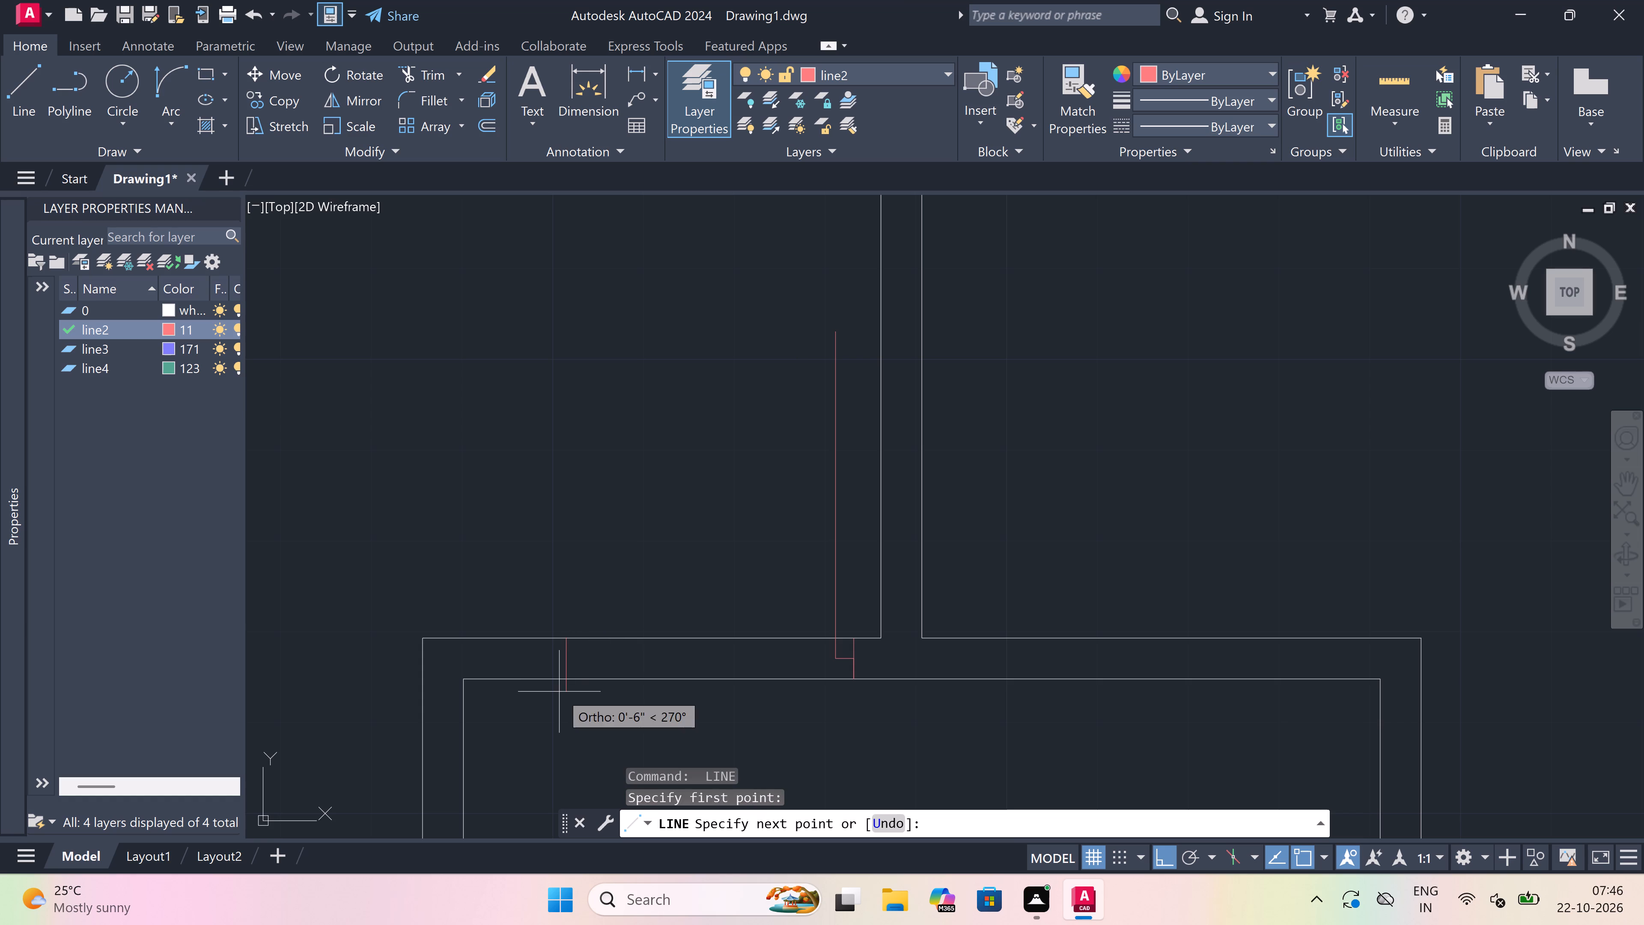
{"action": "left_click", "coordinate": [564, 674]}
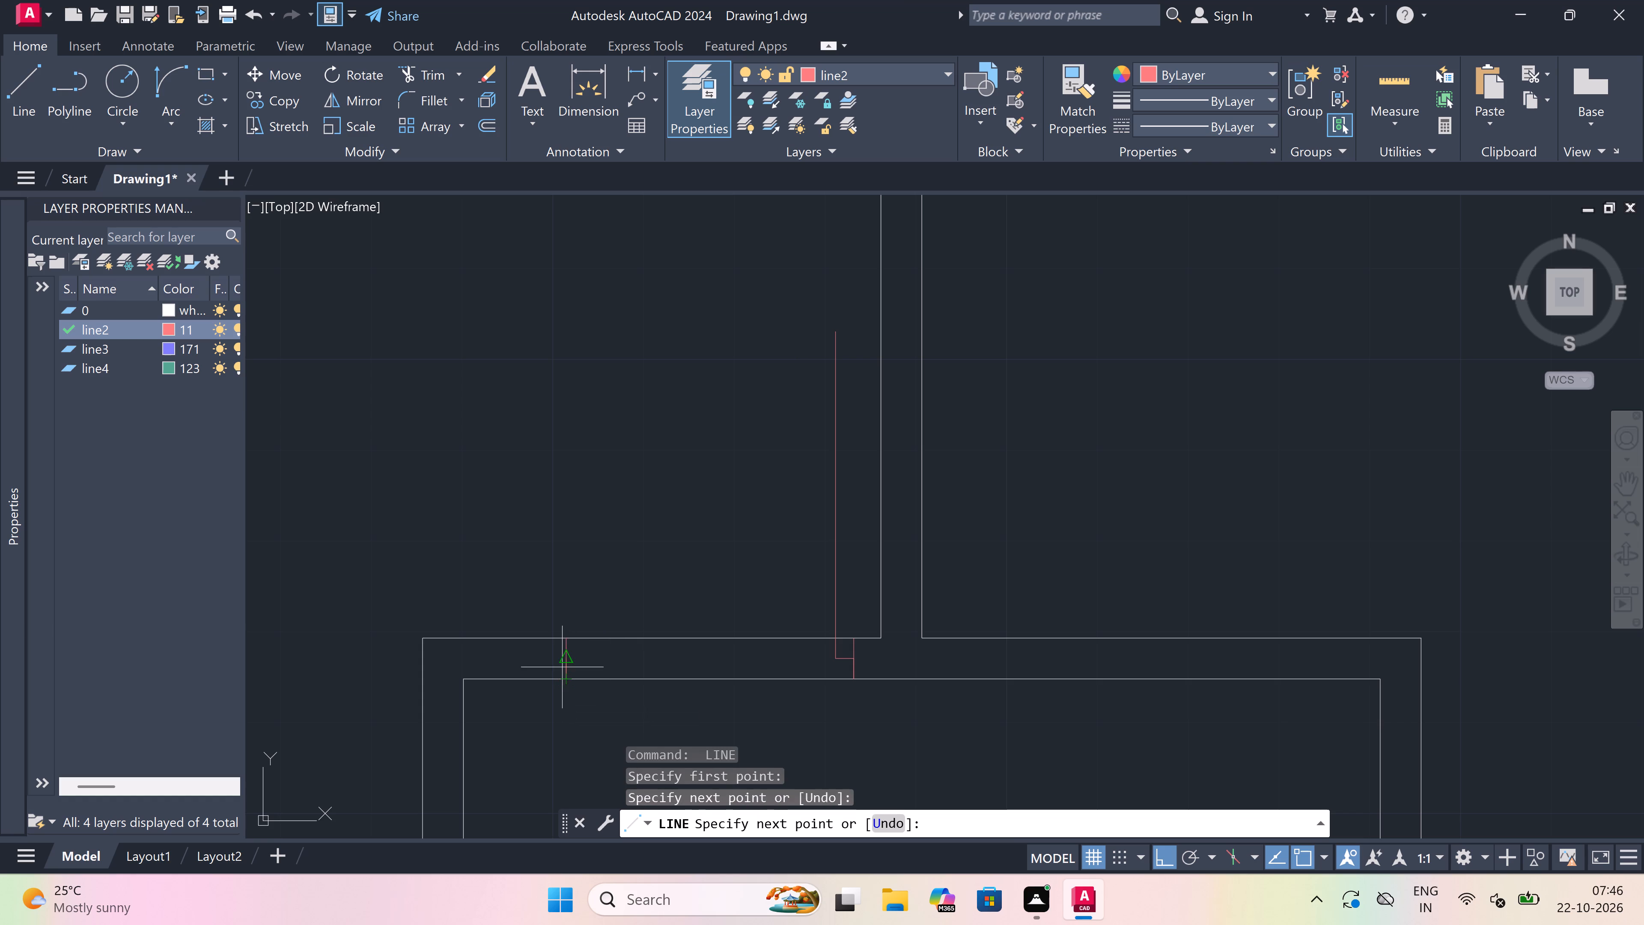
{"action": "left_click", "coordinate": [563, 663]}
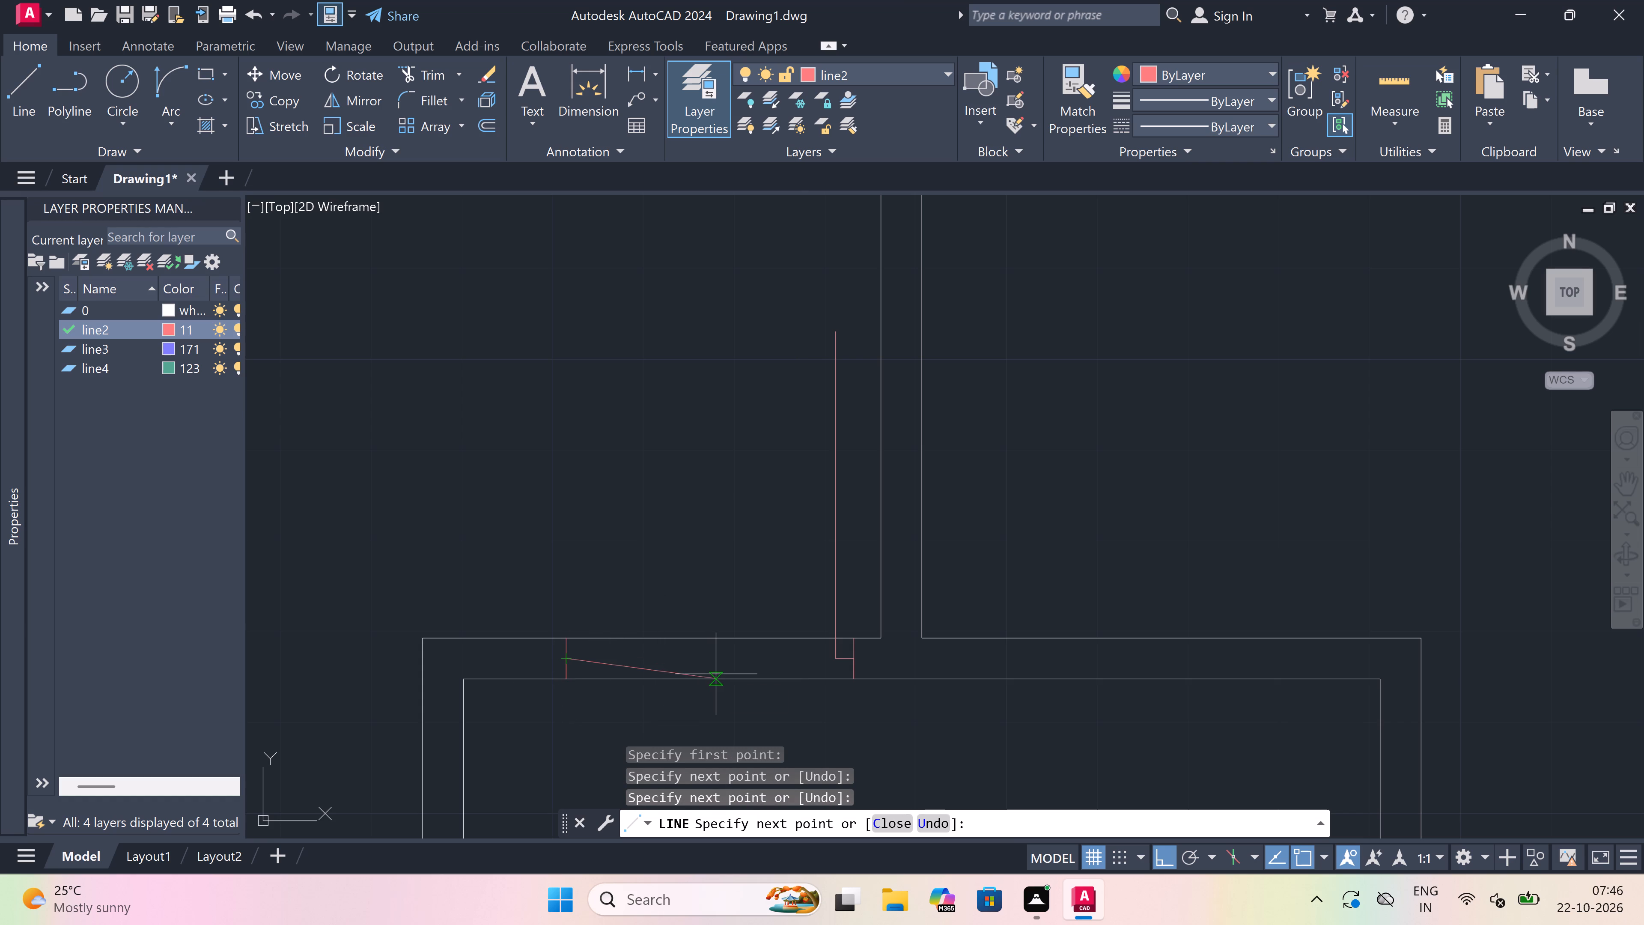
{"action": "key", "text": "2"}
{"action": "type", "text": "\""}
{"action": "key", "text": "space"}
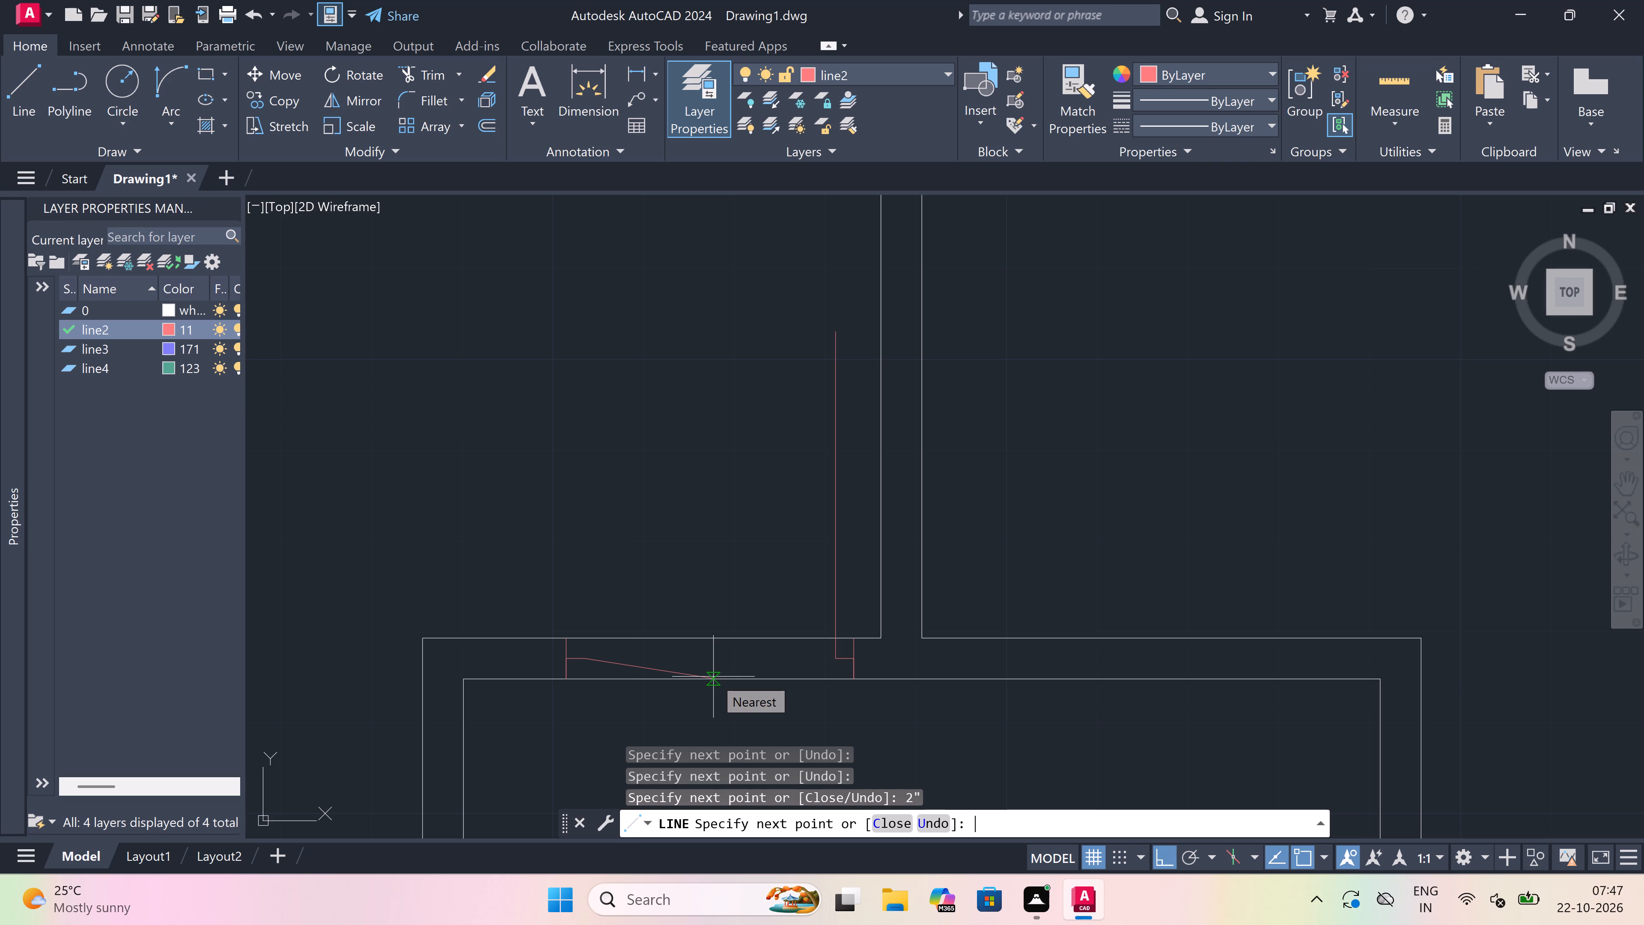
{"action": "key", "text": "space"}
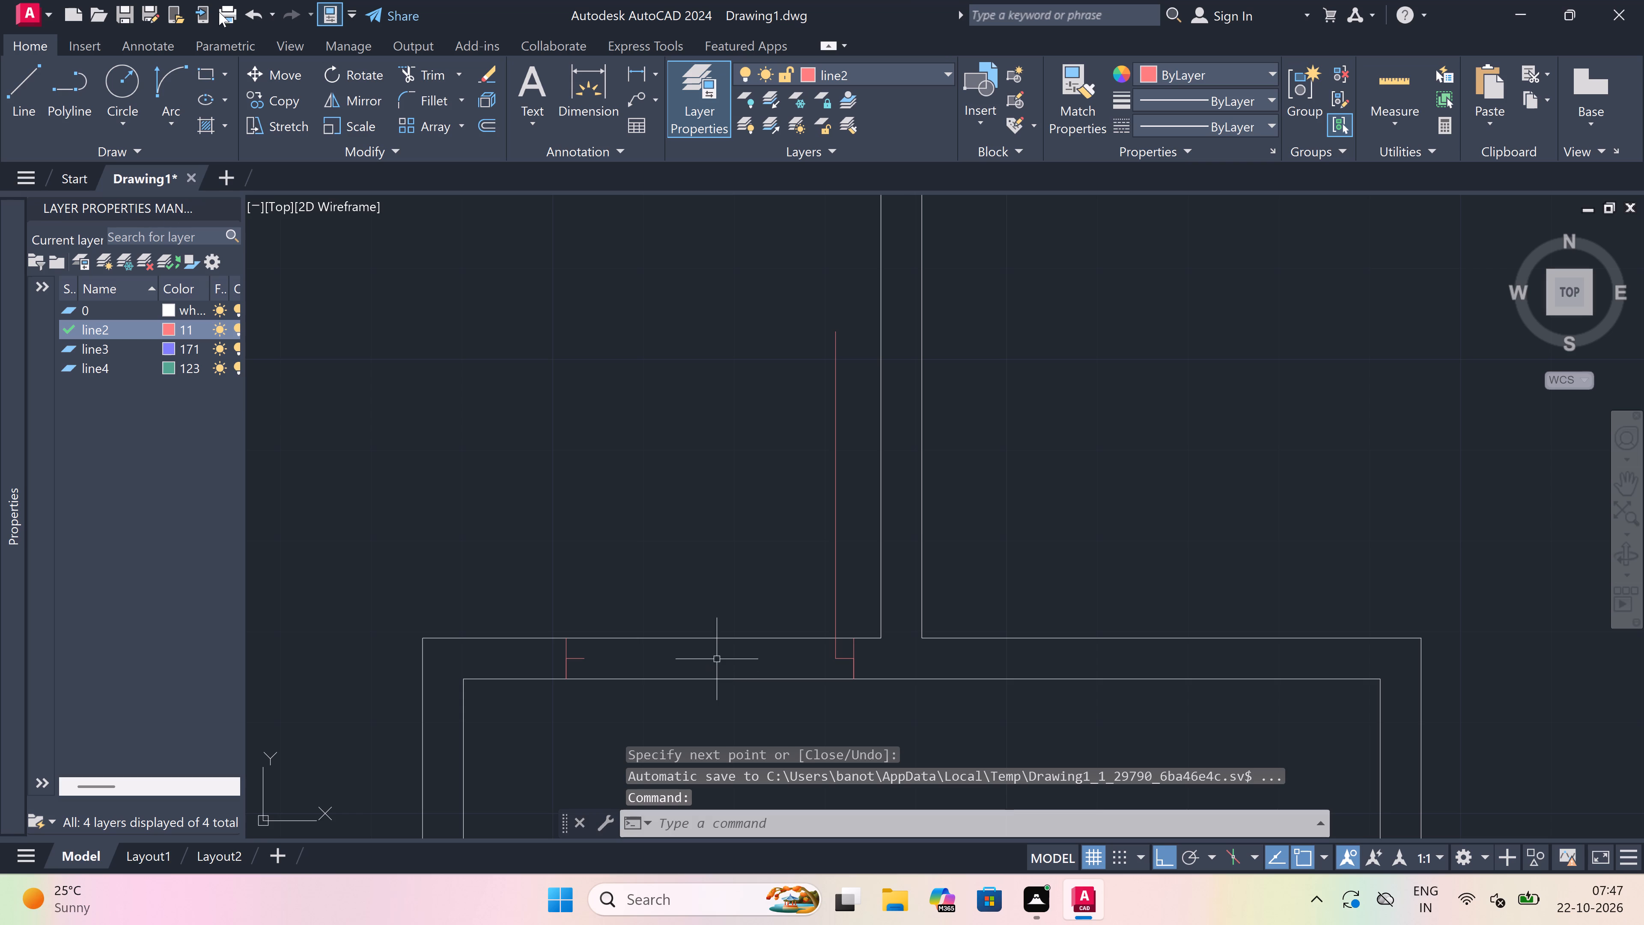
Draw the 3' door's swing arc from the leaf's top end to the left stub's end, with a leftward start tangent.
{"action": "double_click", "coordinate": [162, 84]}
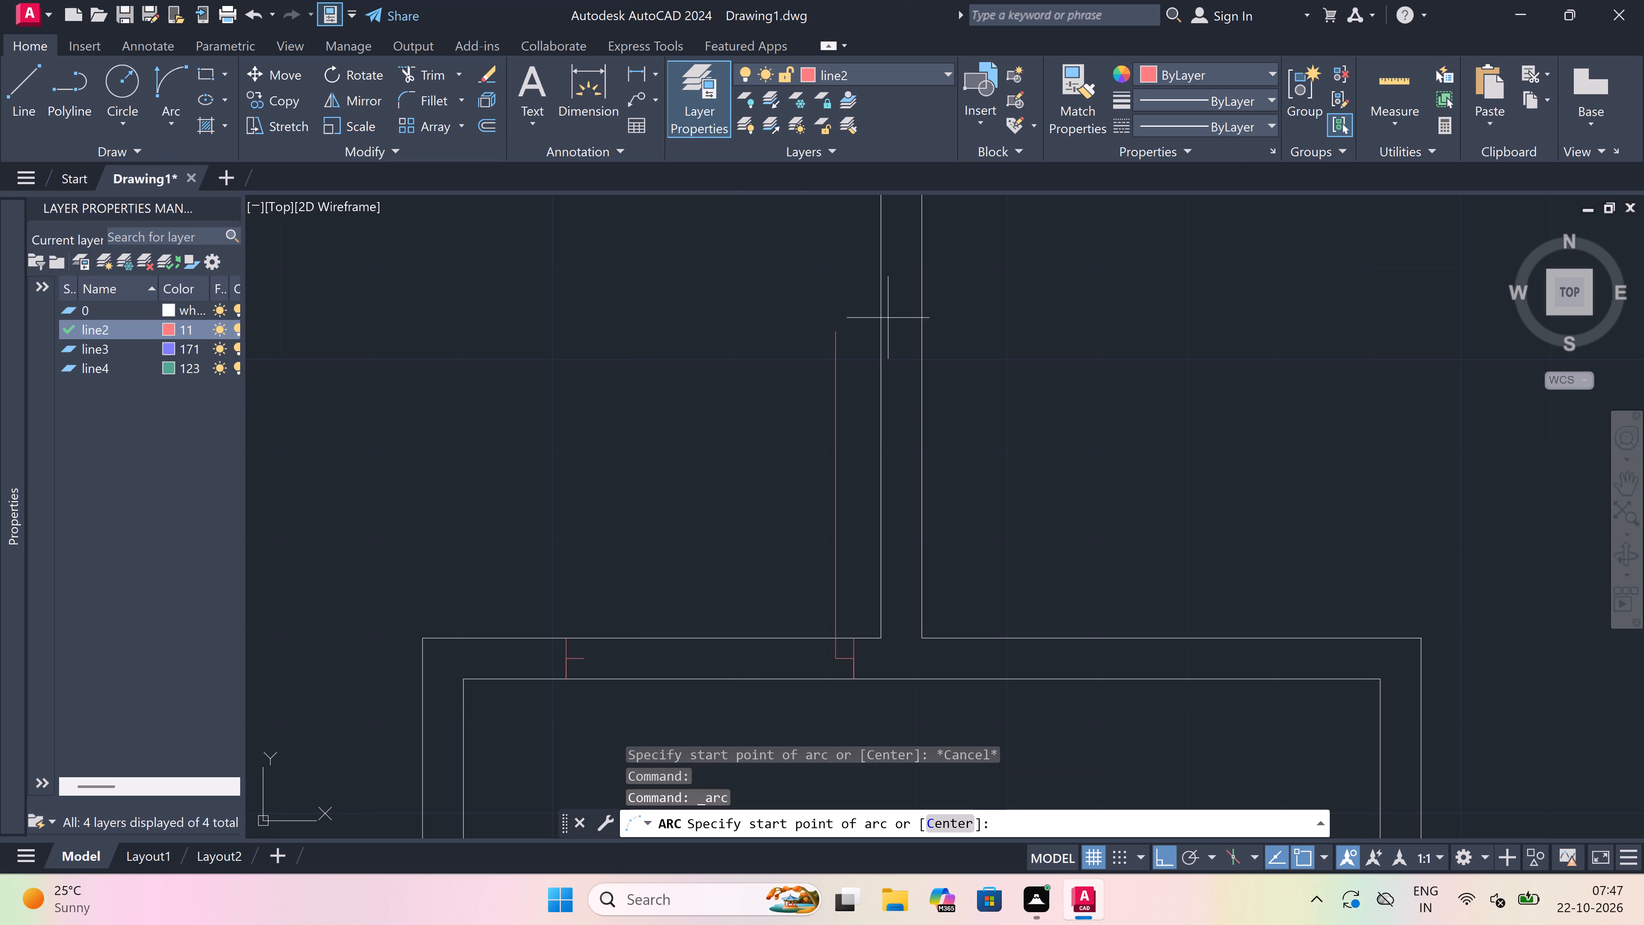
{"action": "double_click", "coordinate": [839, 329]}
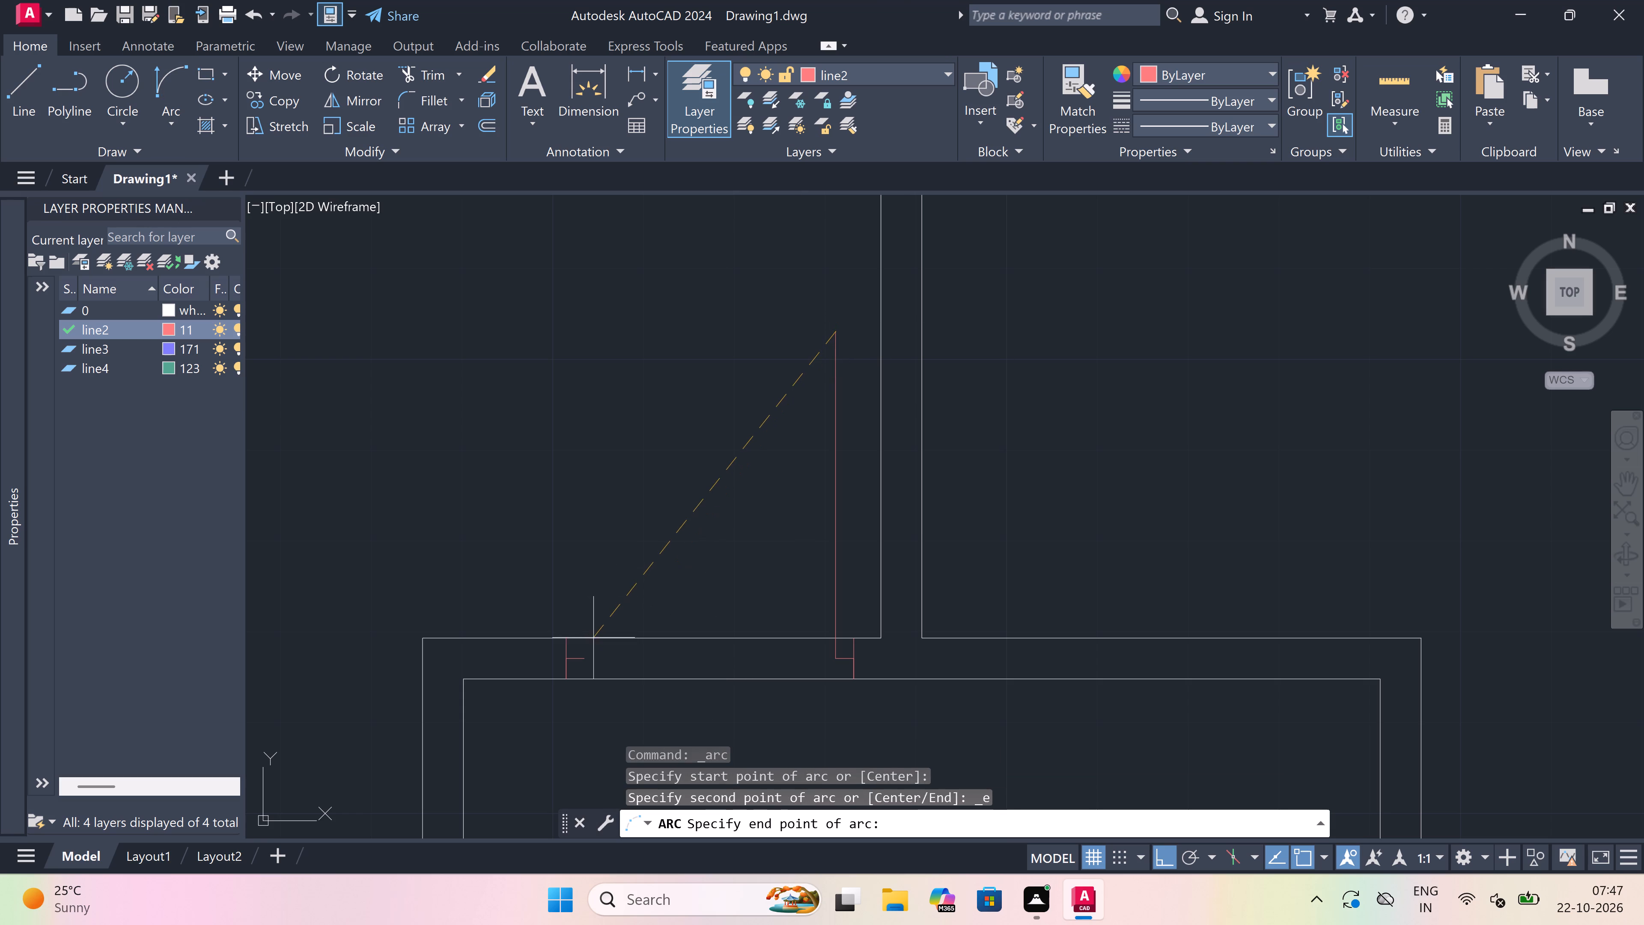
{"action": "left_click", "coordinate": [590, 657]}
{"action": "double_click", "coordinate": [560, 481]}
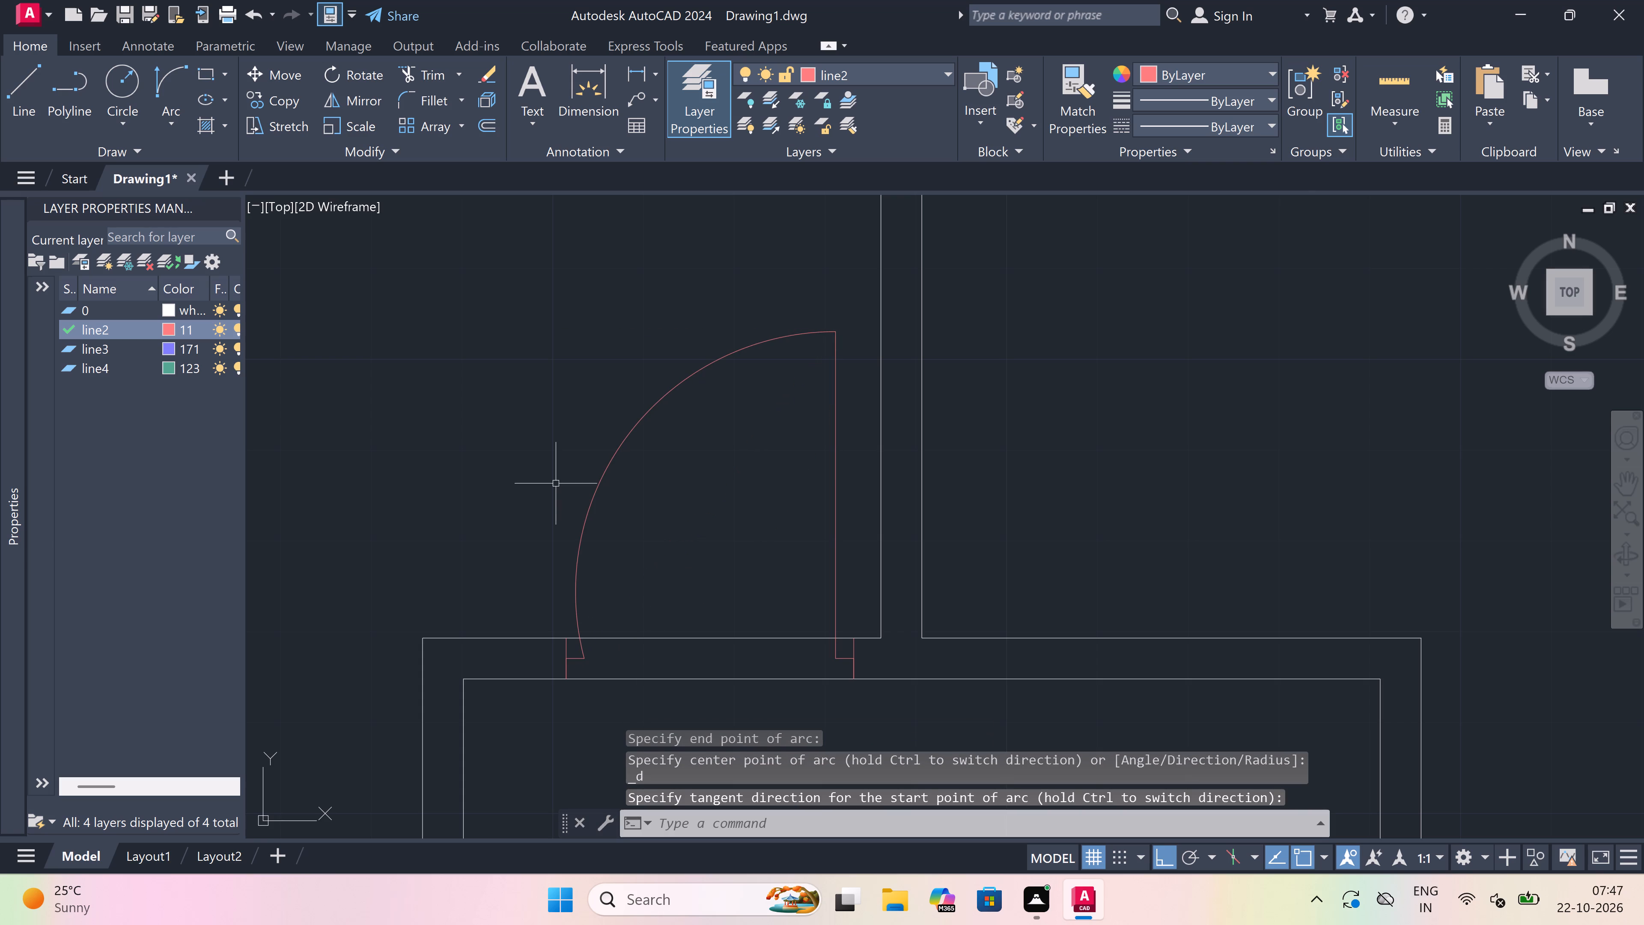
Trim the two wall lines between the jambs to open the 3' doorway left of the central wall.
{"action": "type", "text": "tr"}
{"action": "key", "text": "space"}
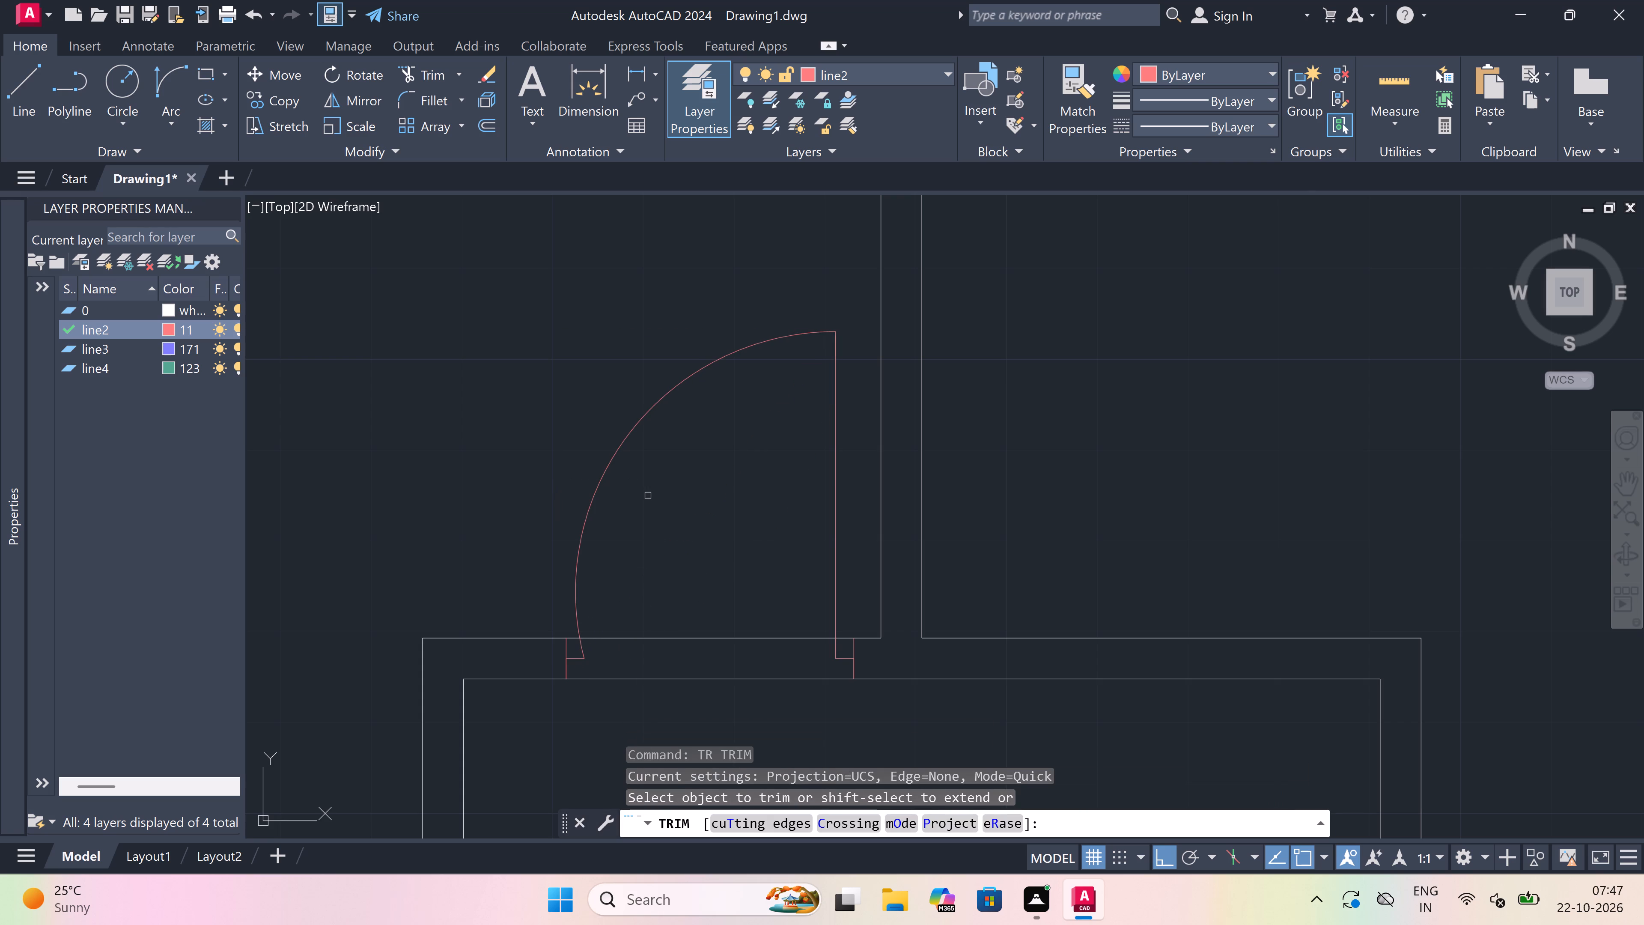
{"action": "scroll", "coordinate": [680, 555], "scroll_direction": "down", "scroll_amount": 5}
{"action": "left_click", "coordinate": [681, 555]}
{"action": "left_click", "coordinate": [685, 594]}
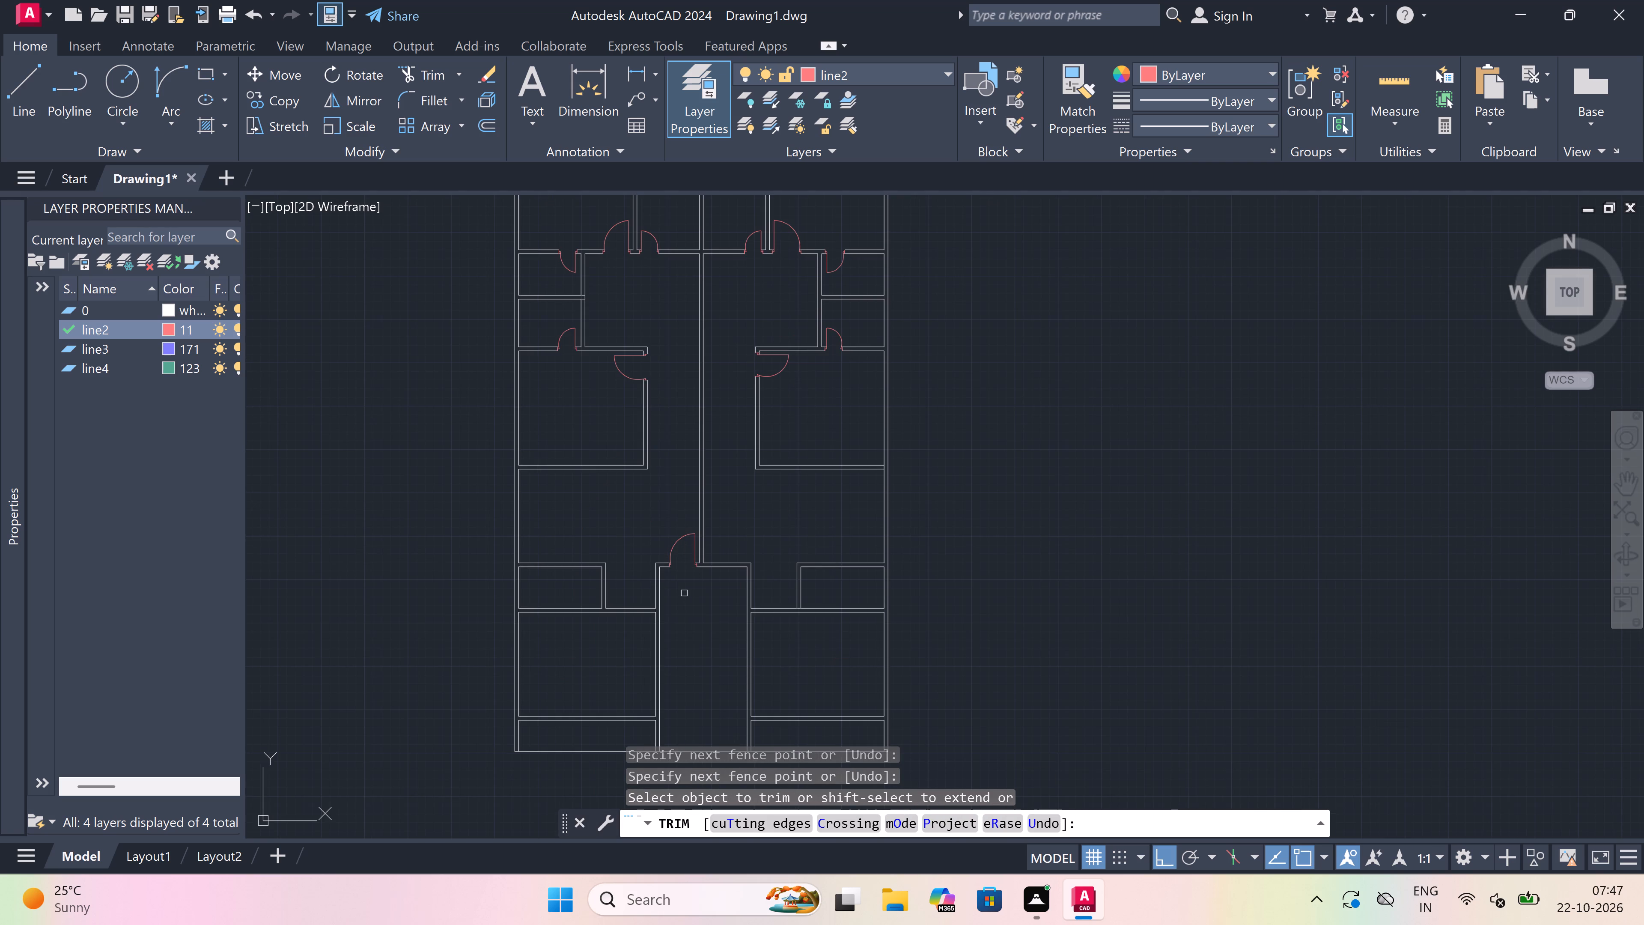
{"action": "scroll", "coordinate": [685, 589], "scroll_direction": "up", "scroll_amount": 3}
{"action": "key", "text": "Escape"}
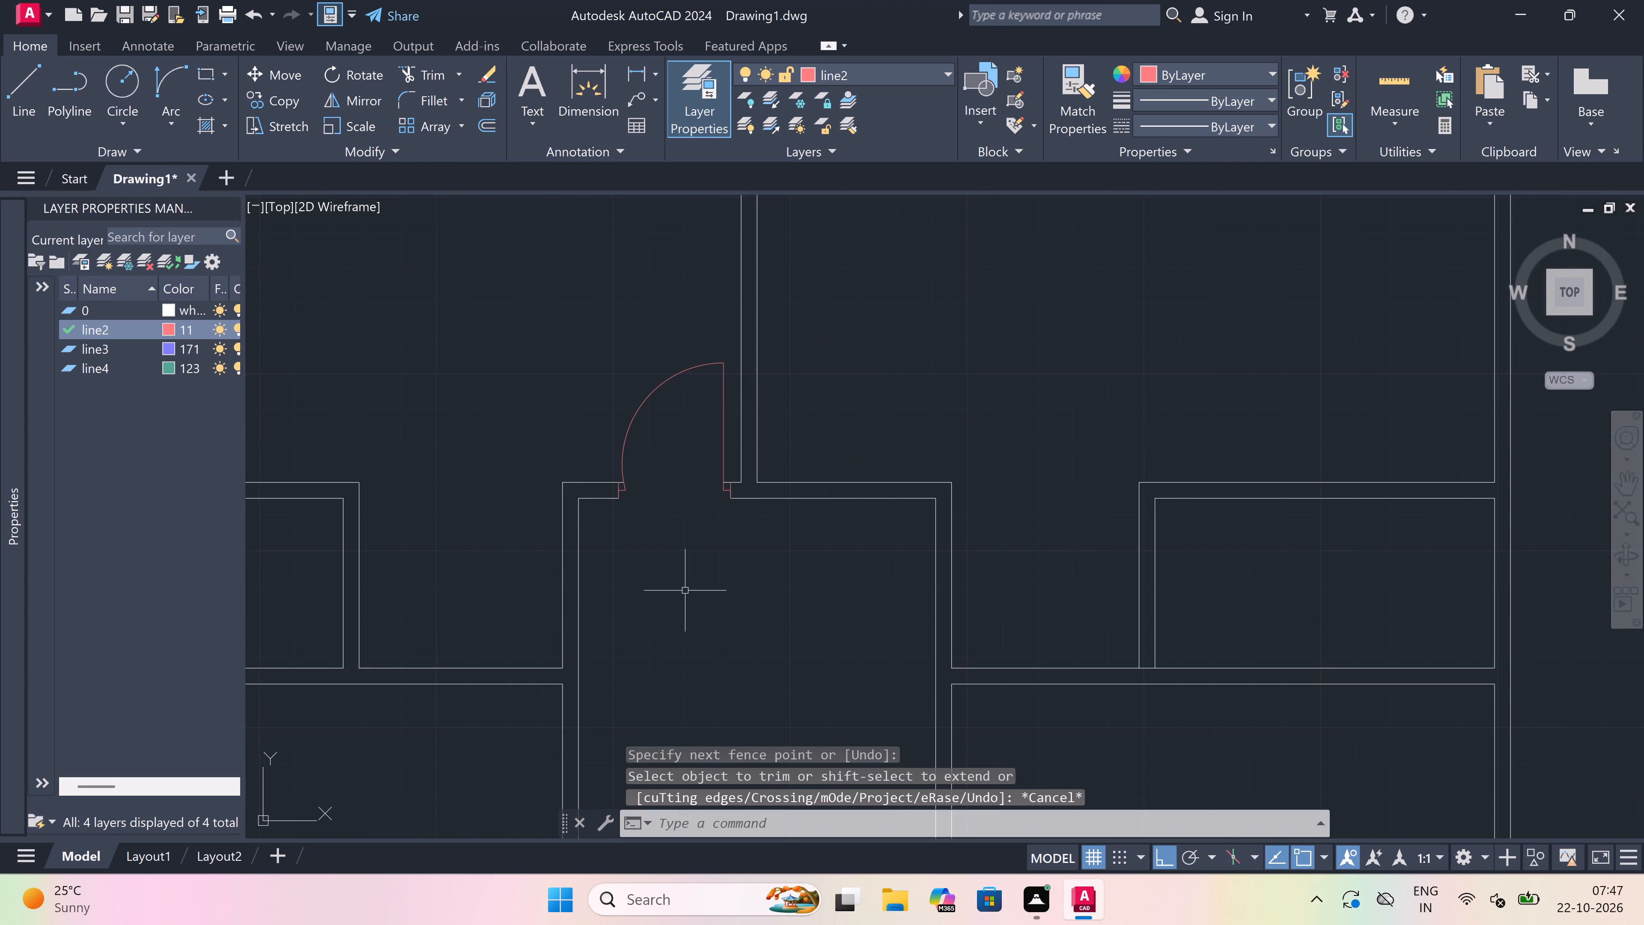
Draw a vertical jamb across the same horizontal wall just right of the central wall.
{"action": "type", "text": "l"}
{"action": "key", "text": "space"}
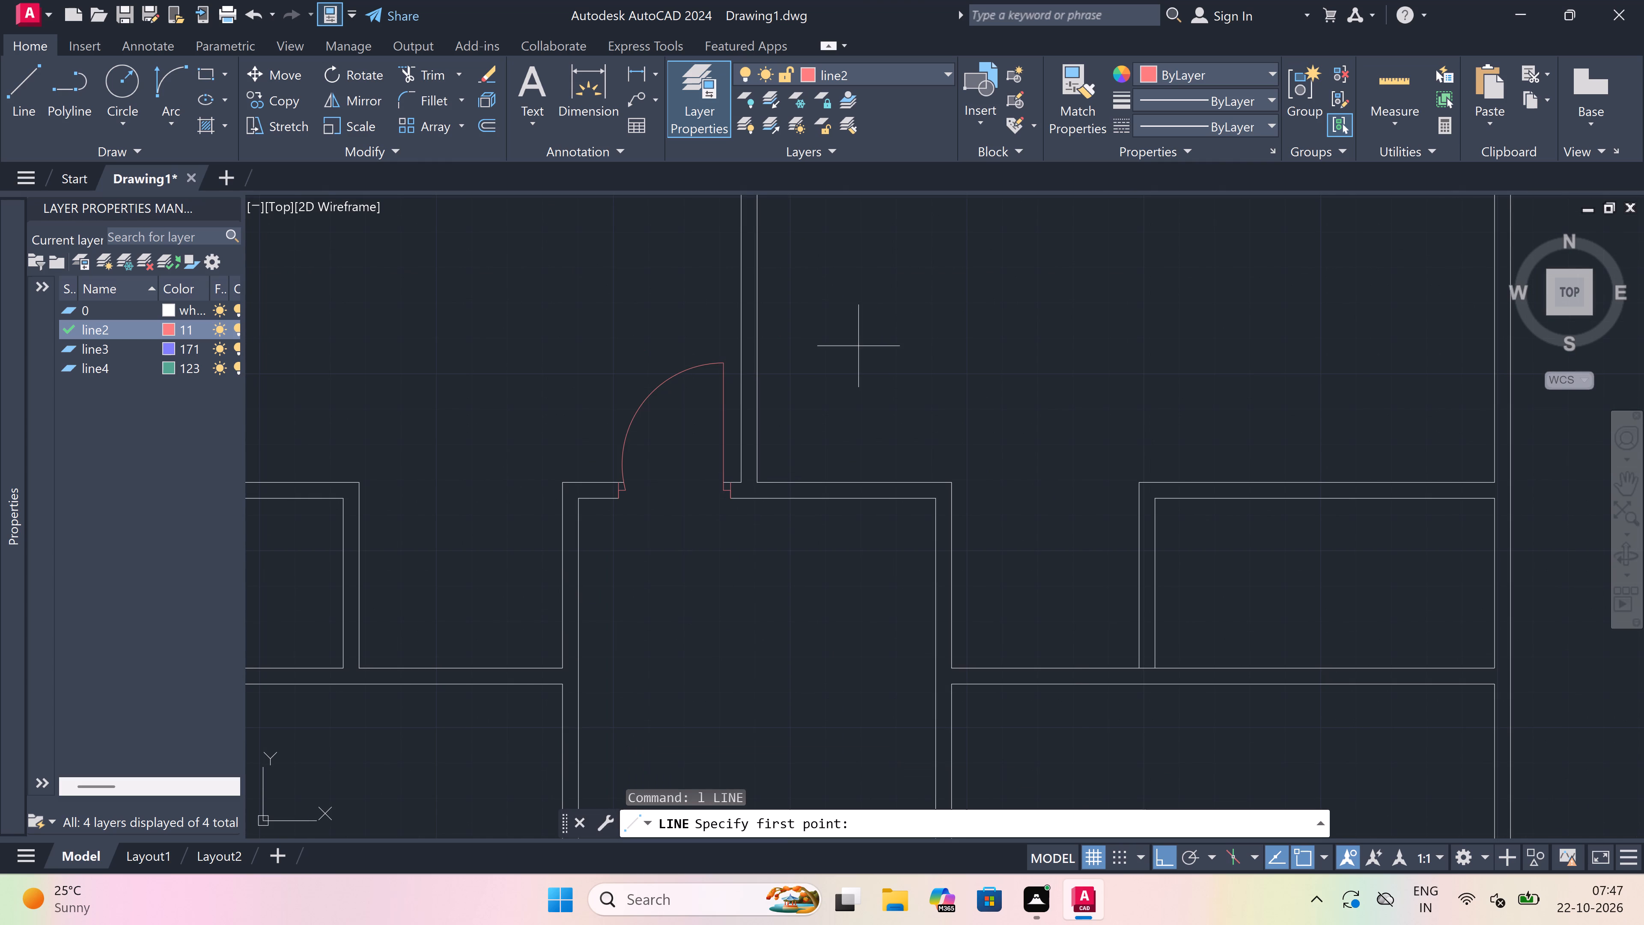
{"action": "scroll", "coordinate": [731, 497], "scroll_direction": "up", "scroll_amount": 1}
{"action": "scroll", "coordinate": [792, 486], "scroll_direction": "up", "scroll_amount": 1}
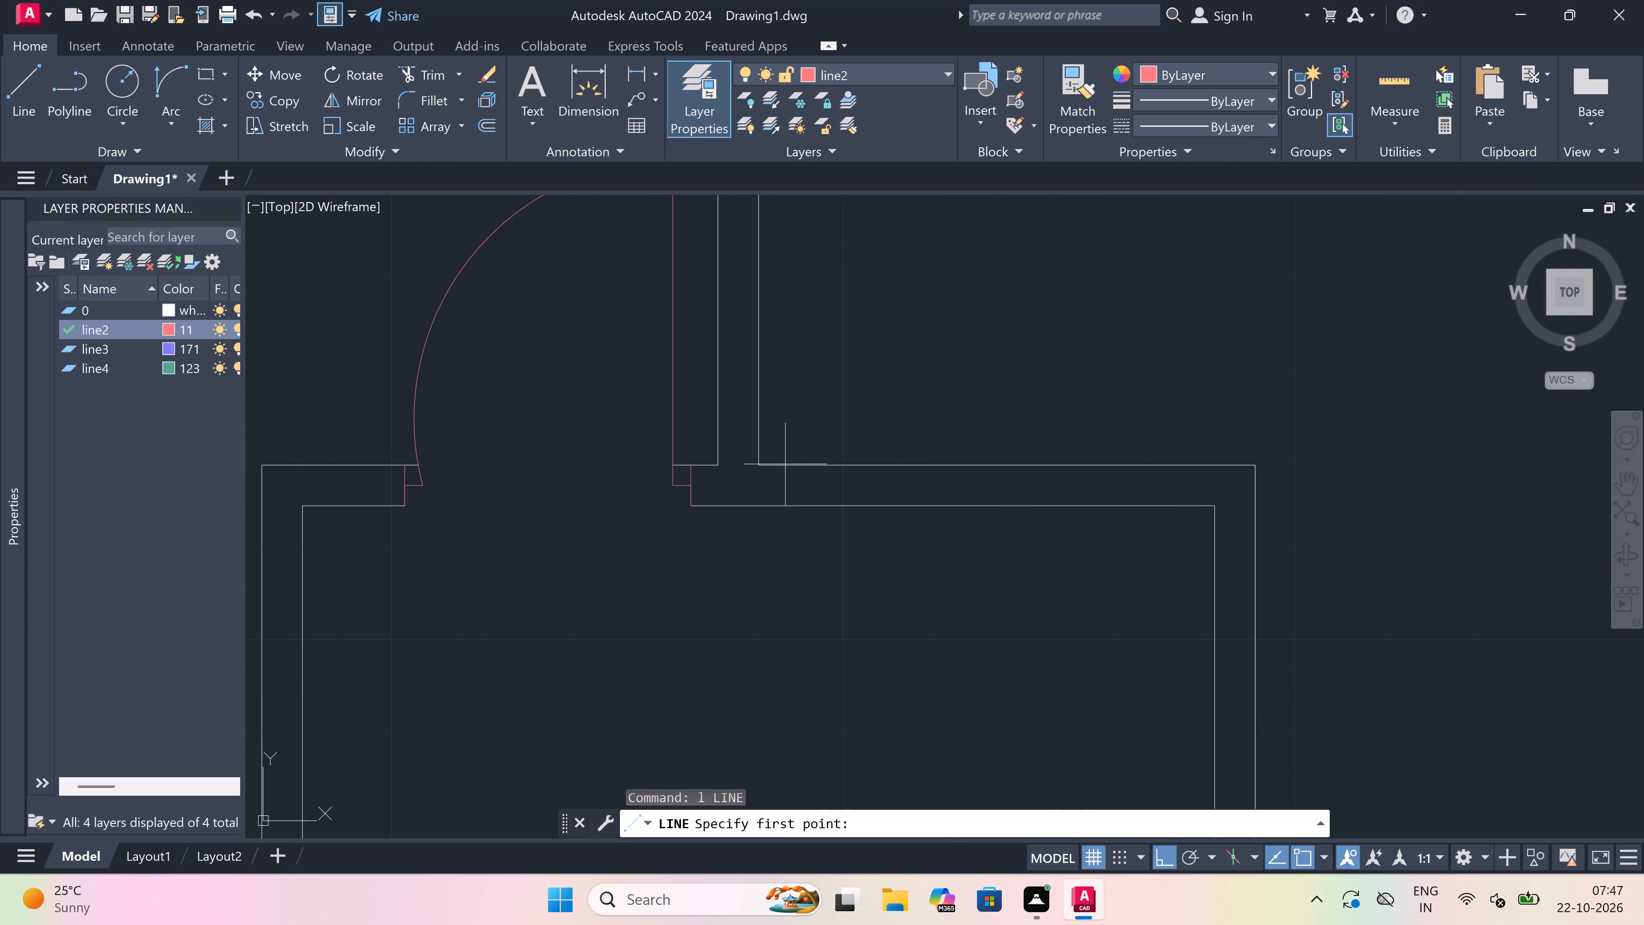
{"action": "left_click", "coordinate": [790, 464]}
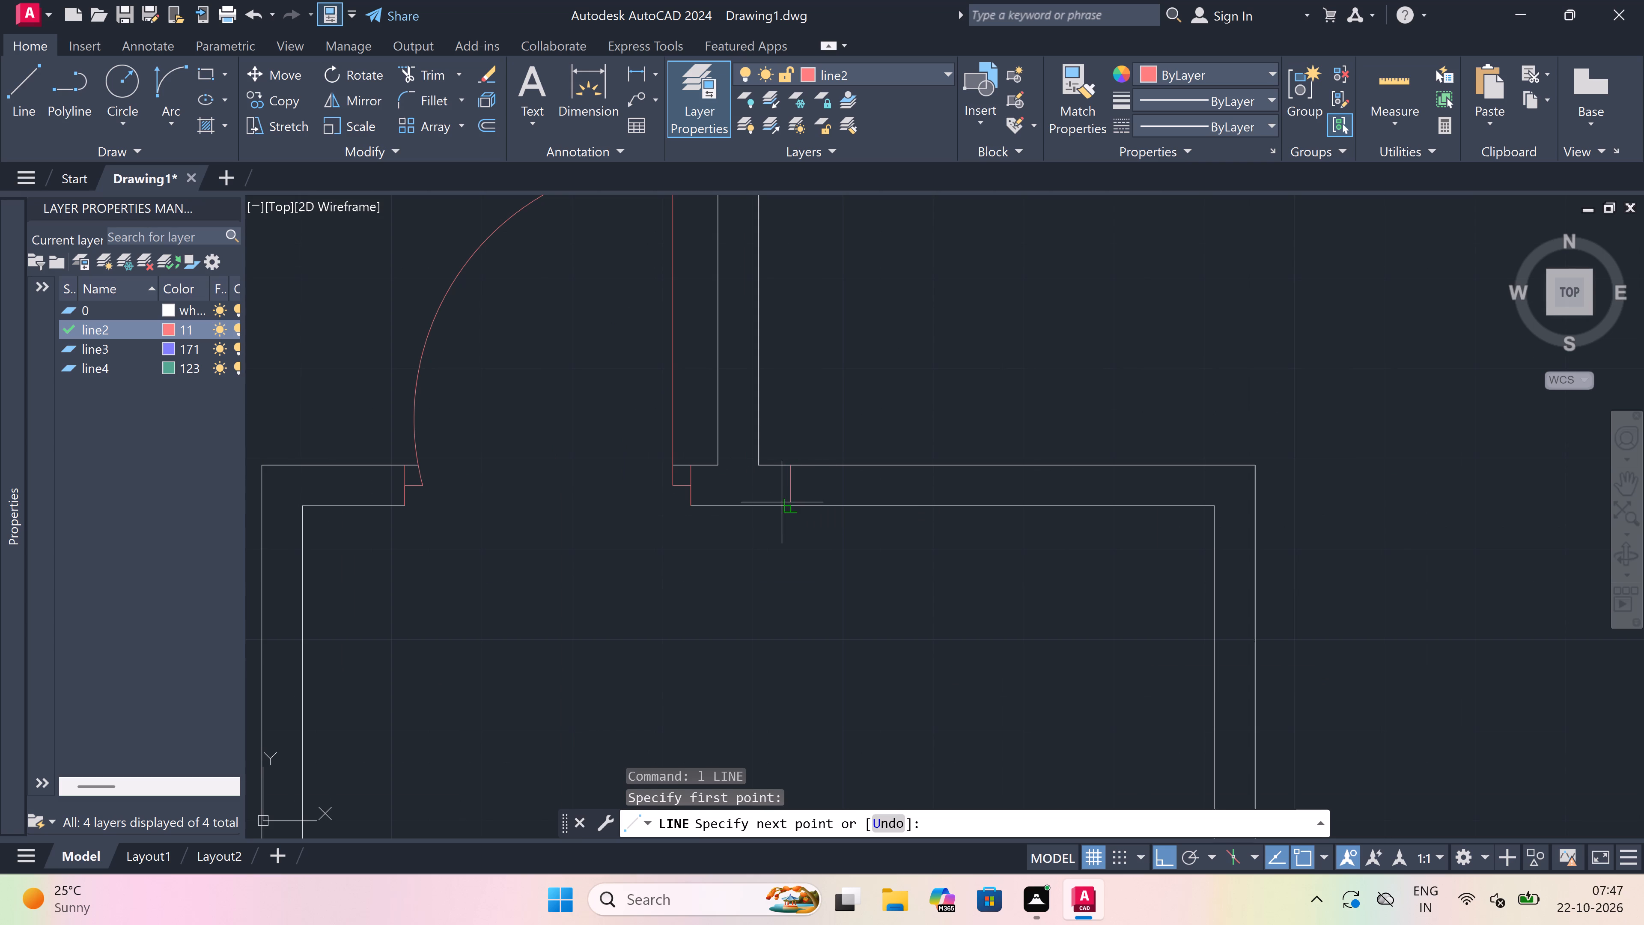
{"action": "left_click", "coordinate": [788, 507]}
Continue from this jamb's midpoint with a 2" stub rightward and a 3' door leaf upward.
{"action": "left_click_drag", "start_coordinate": [791, 488], "coordinate": [795, 487]}
{"action": "left_click_drag", "start_coordinate": [801, 486], "coordinate": [810, 485]}
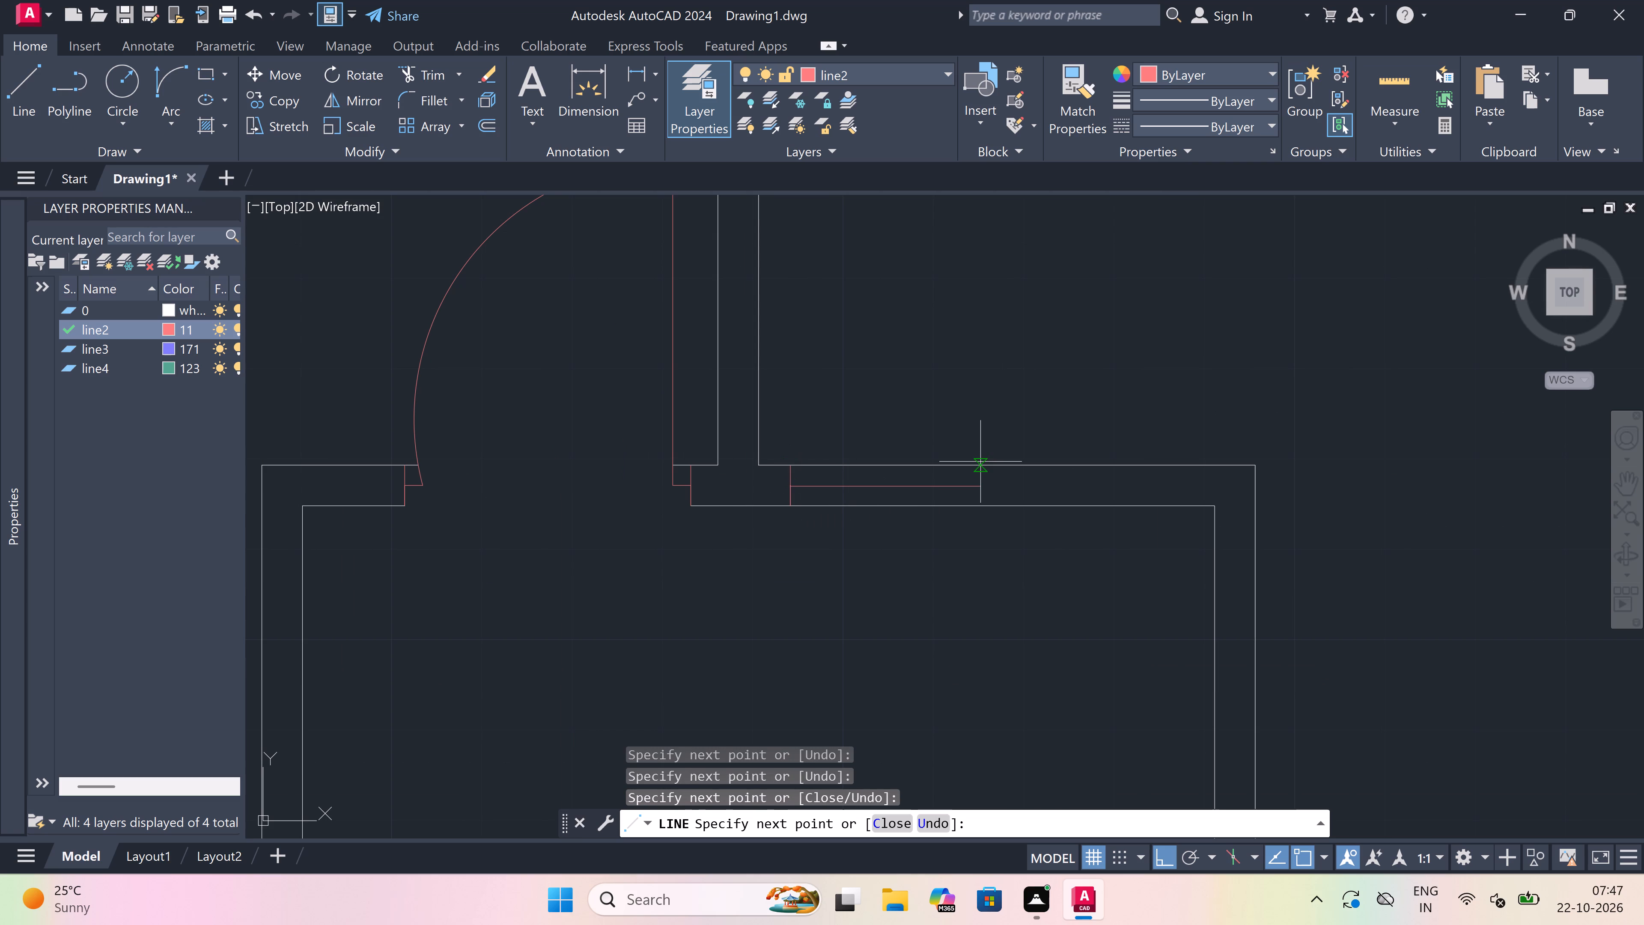
{"action": "key", "text": "2"}
{"action": "type", "text": "\""}
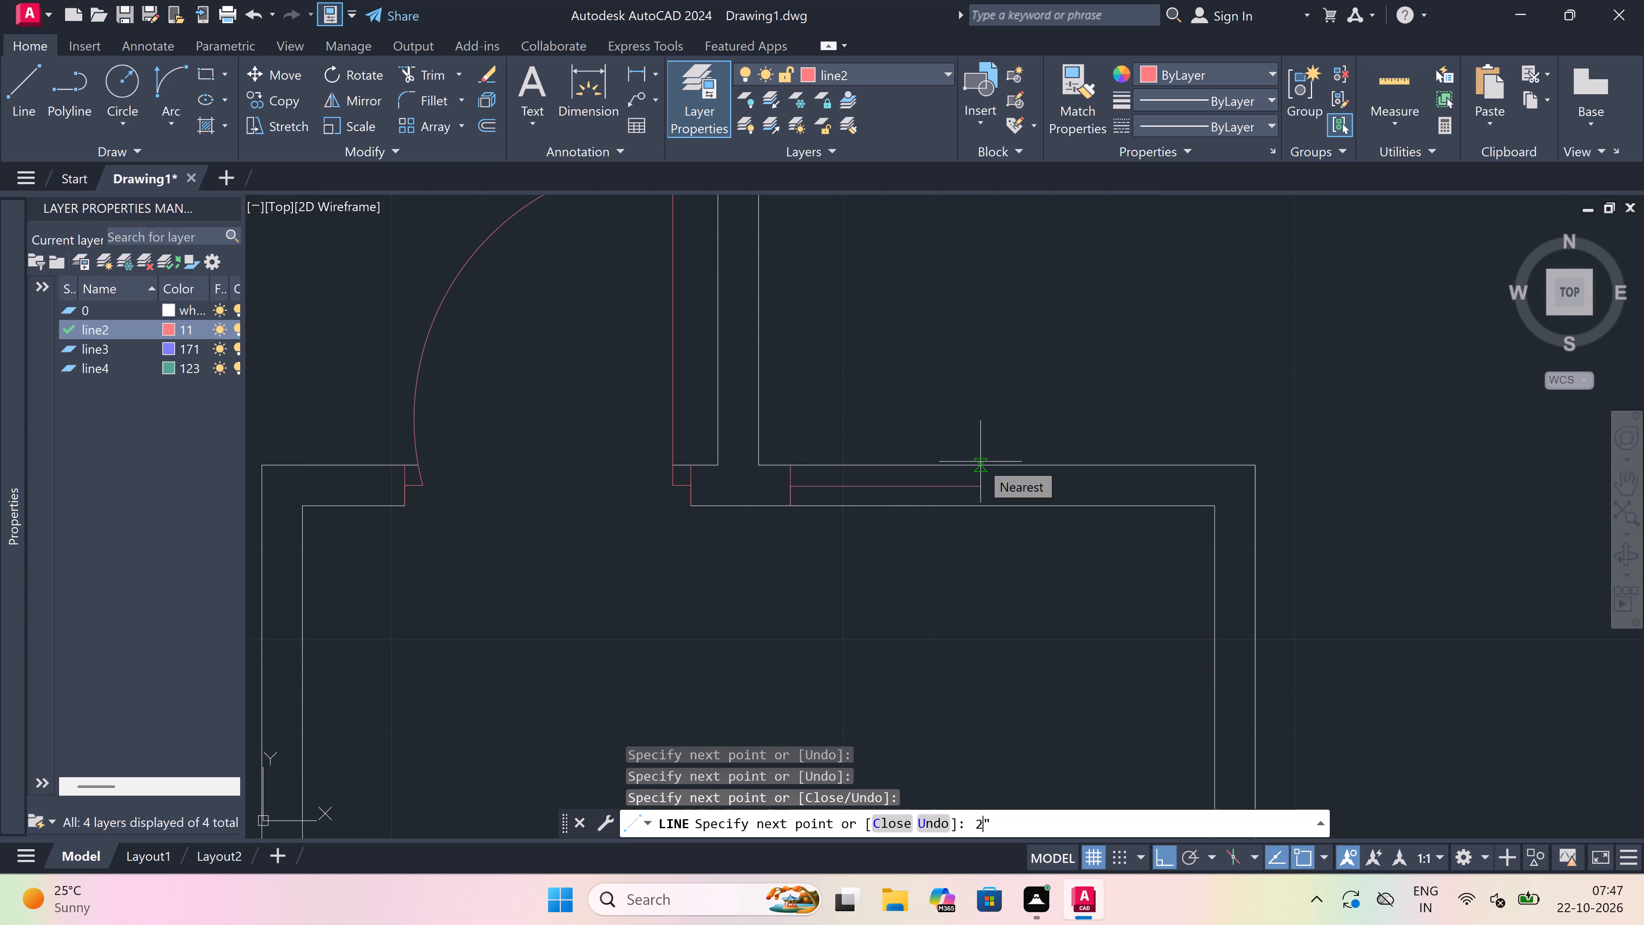
{"action": "key", "text": "space"}
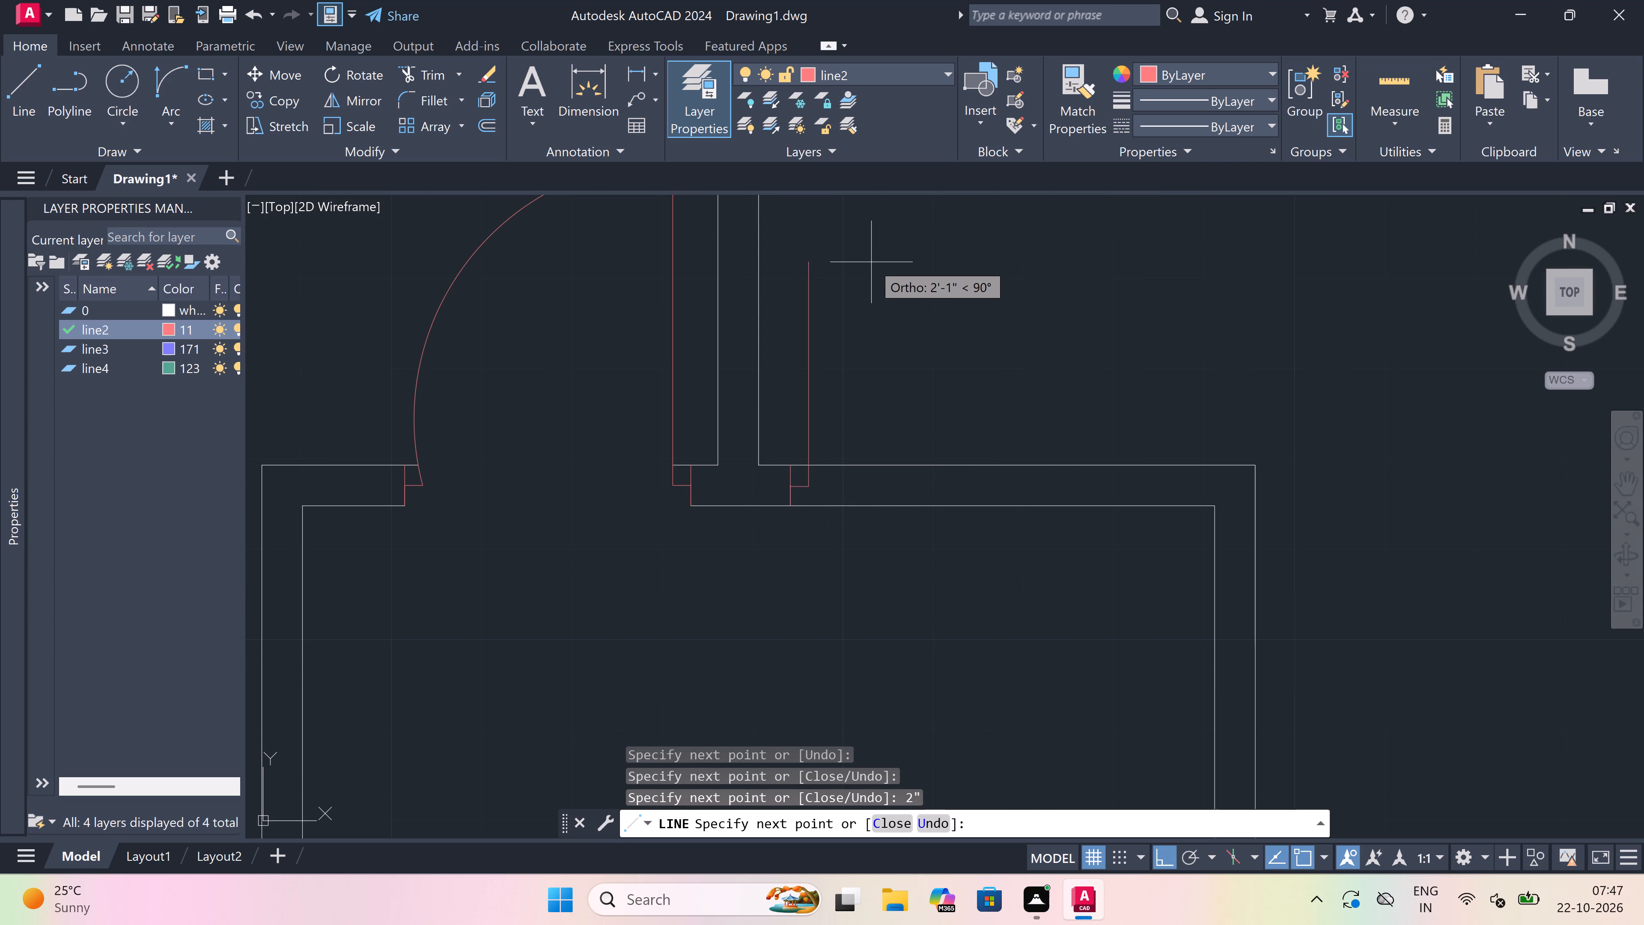
{"action": "scroll", "coordinate": [870, 266], "scroll_direction": "down", "scroll_amount": 3}
{"action": "scroll", "coordinate": [869, 264], "scroll_direction": "up", "scroll_amount": 2}
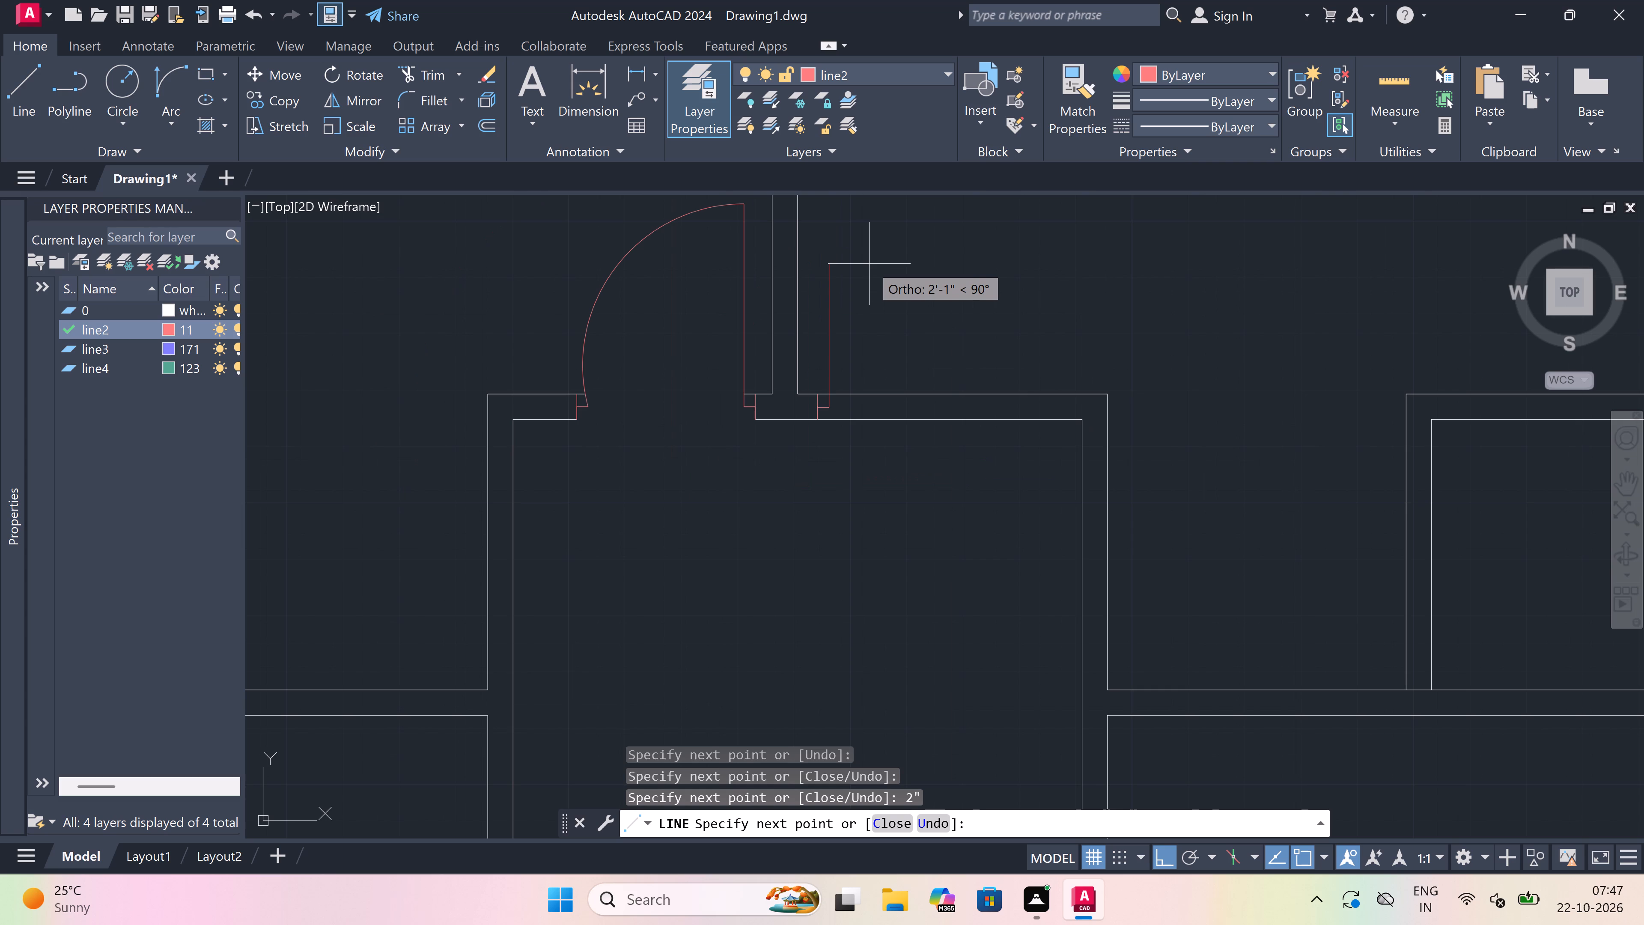
{"action": "type", "text": "3'"}
{"action": "key", "text": "space"}
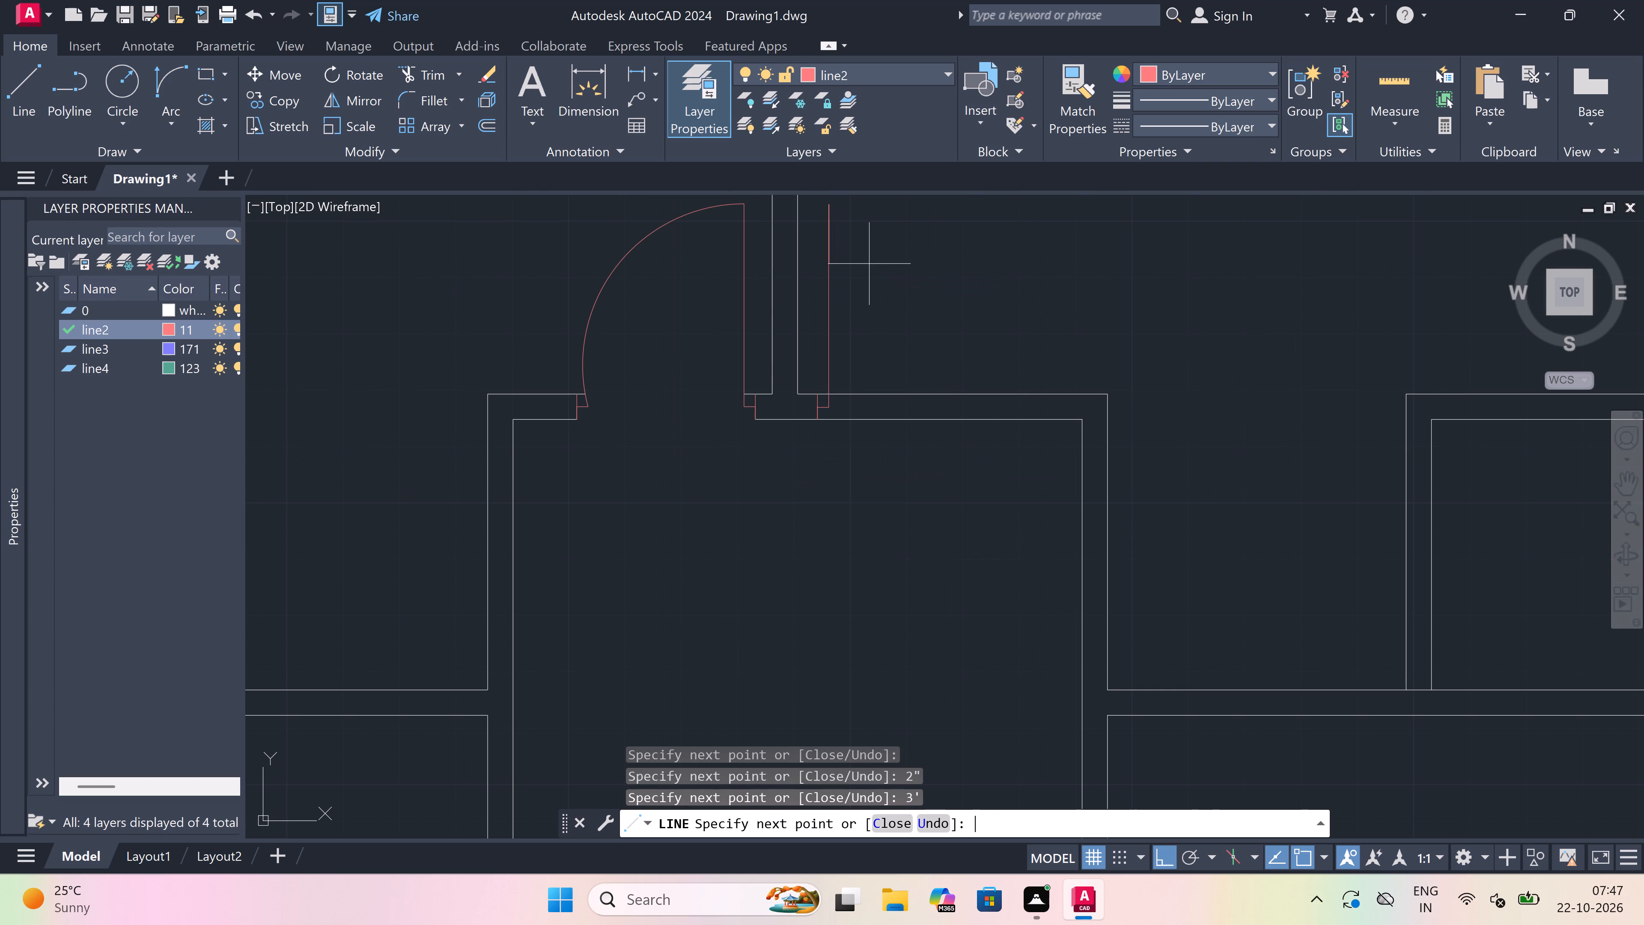
{"action": "key", "text": "Escape"}
Draw a vertical jamb across the horizontal wall on the far side of the doorway right of the central wall.
{"action": "key", "text": "space"}
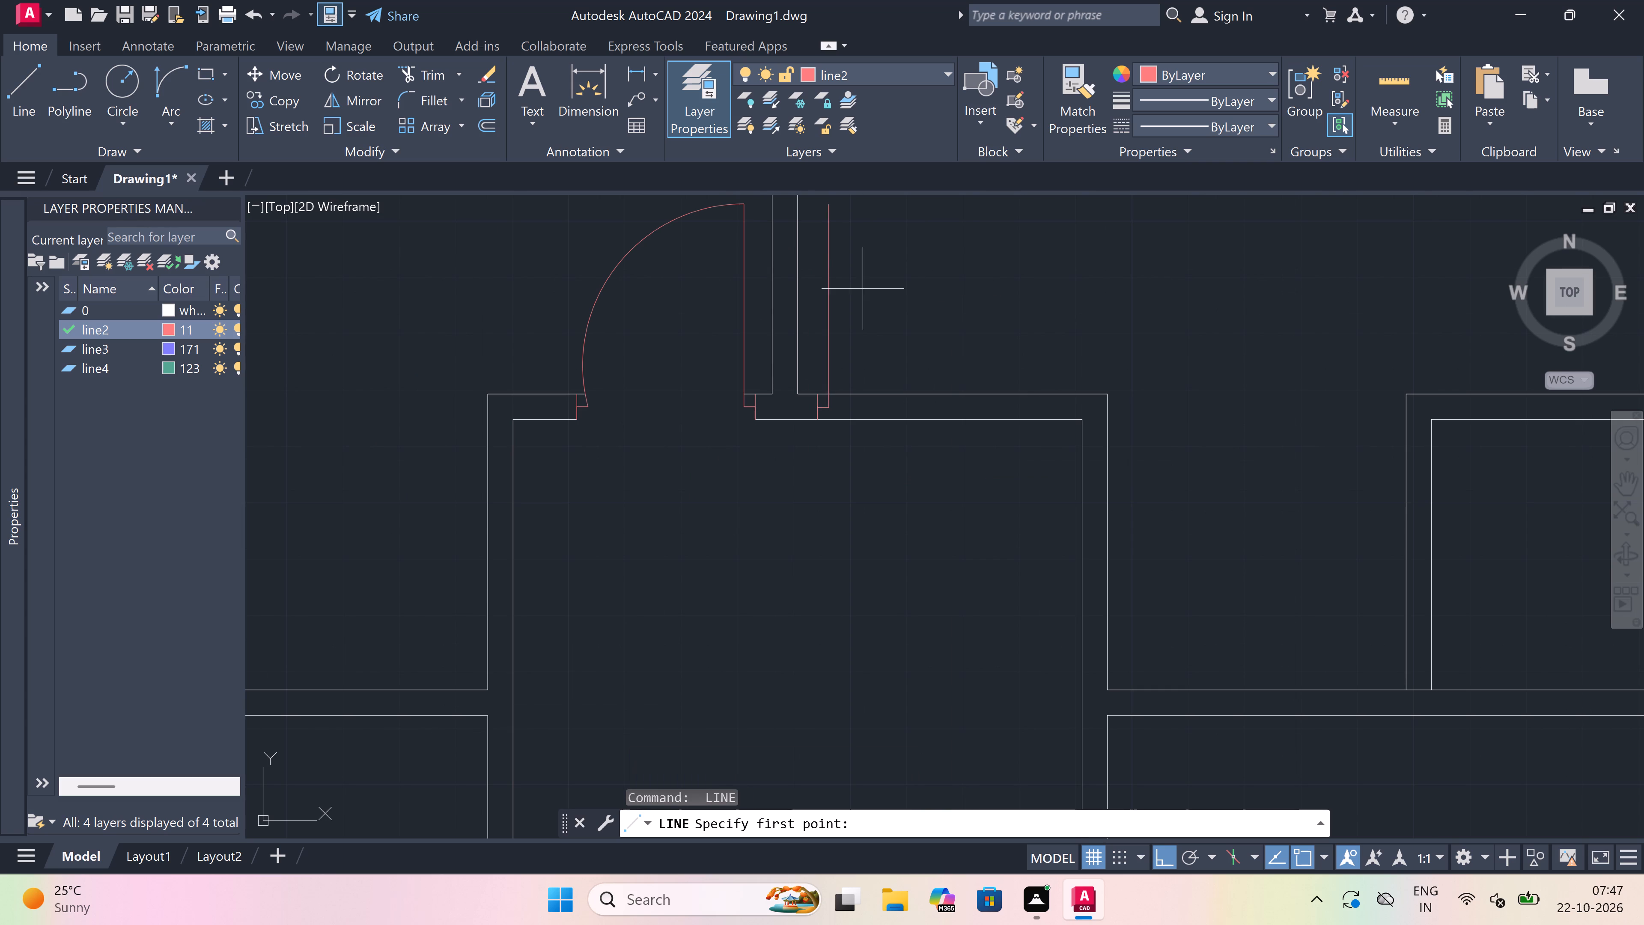
{"action": "scroll", "coordinate": [736, 501], "scroll_direction": "down", "scroll_amount": 2}
{"action": "scroll", "coordinate": [828, 385], "scroll_direction": "up", "scroll_amount": 2}
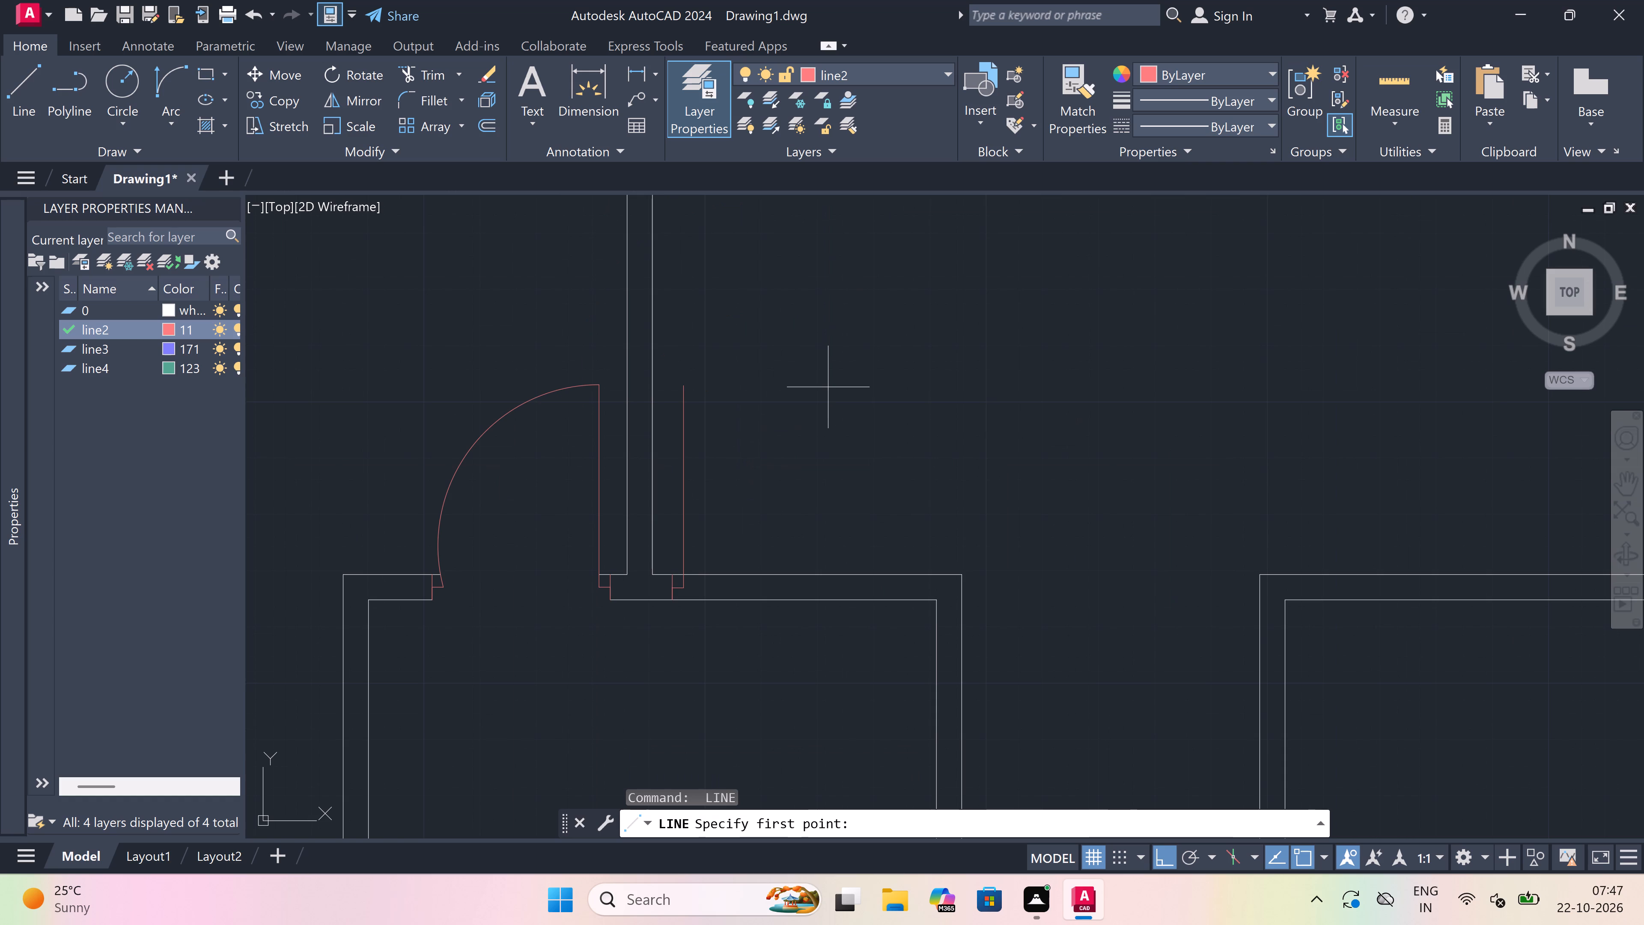
{"action": "scroll", "coordinate": [831, 544], "scroll_direction": "up", "scroll_amount": 1}
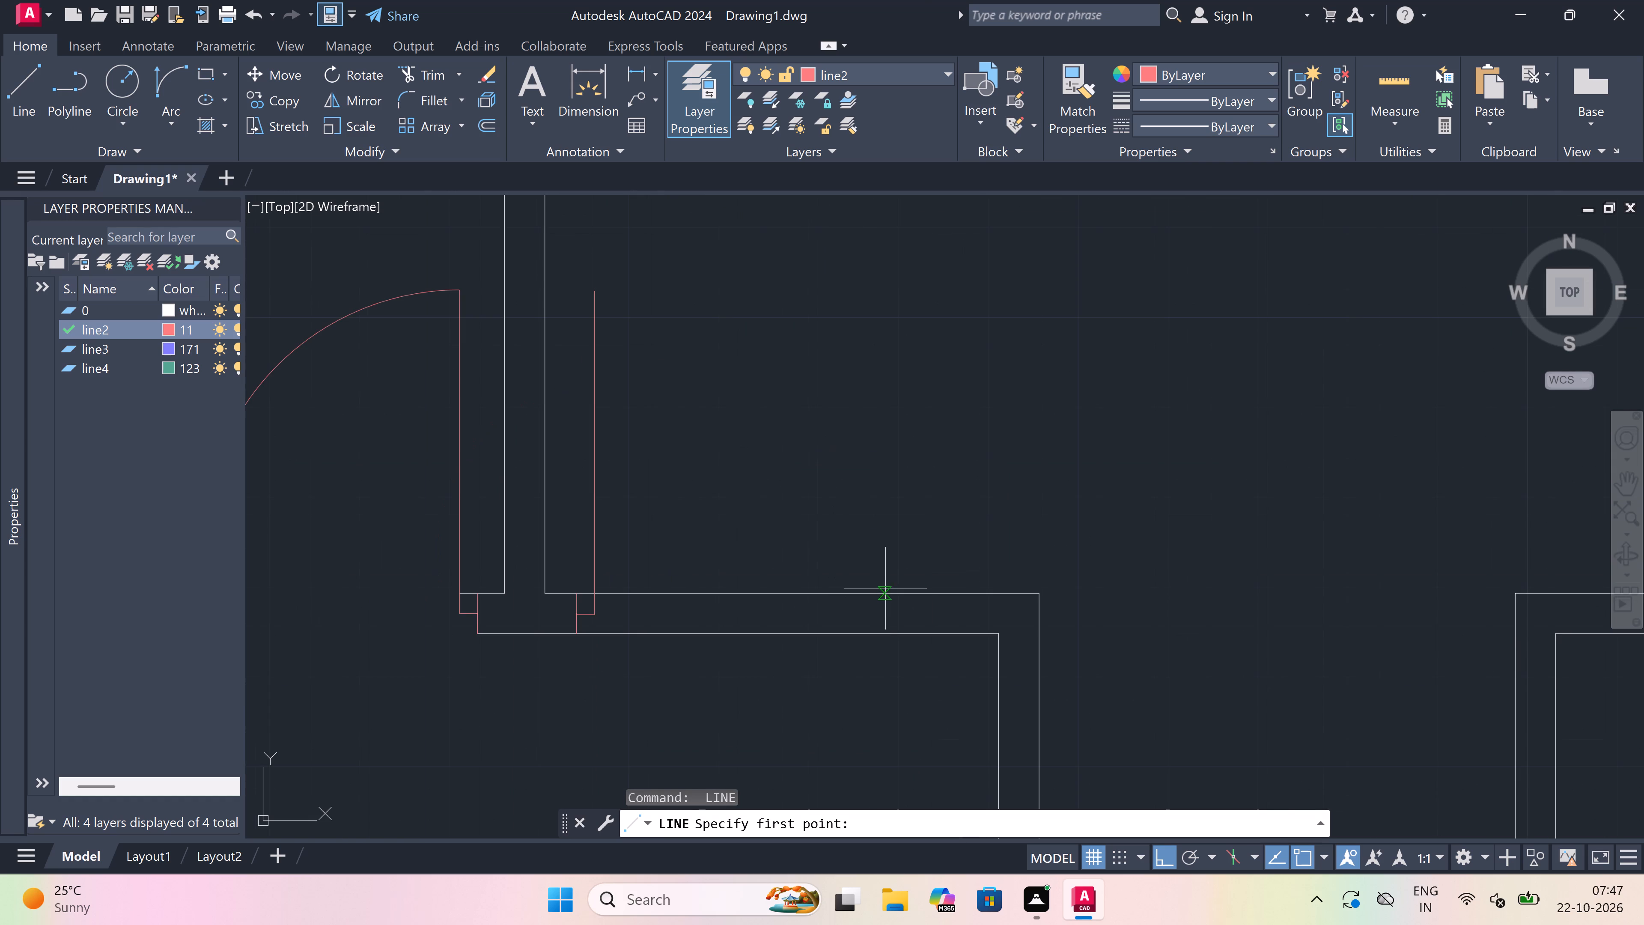
{"action": "double_click", "coordinate": [890, 594]}
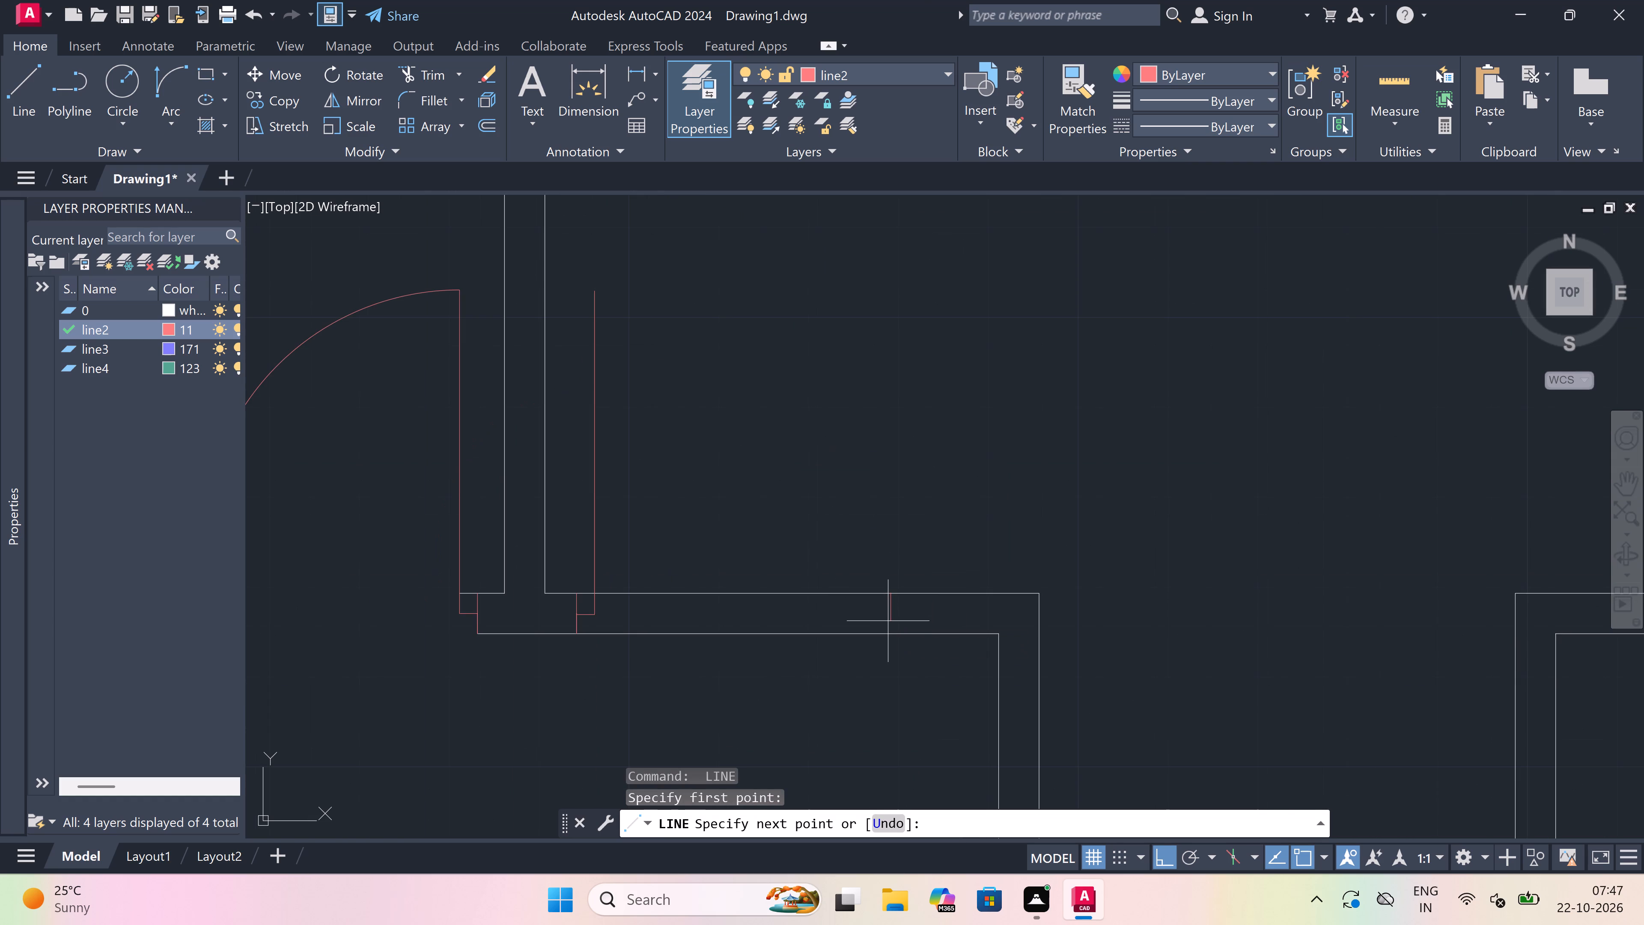
{"action": "double_click", "coordinate": [885, 631]}
Continue from this jamb's midpoint with a 2" stub leftward into the opening.
{"action": "left_click", "coordinate": [893, 611]}
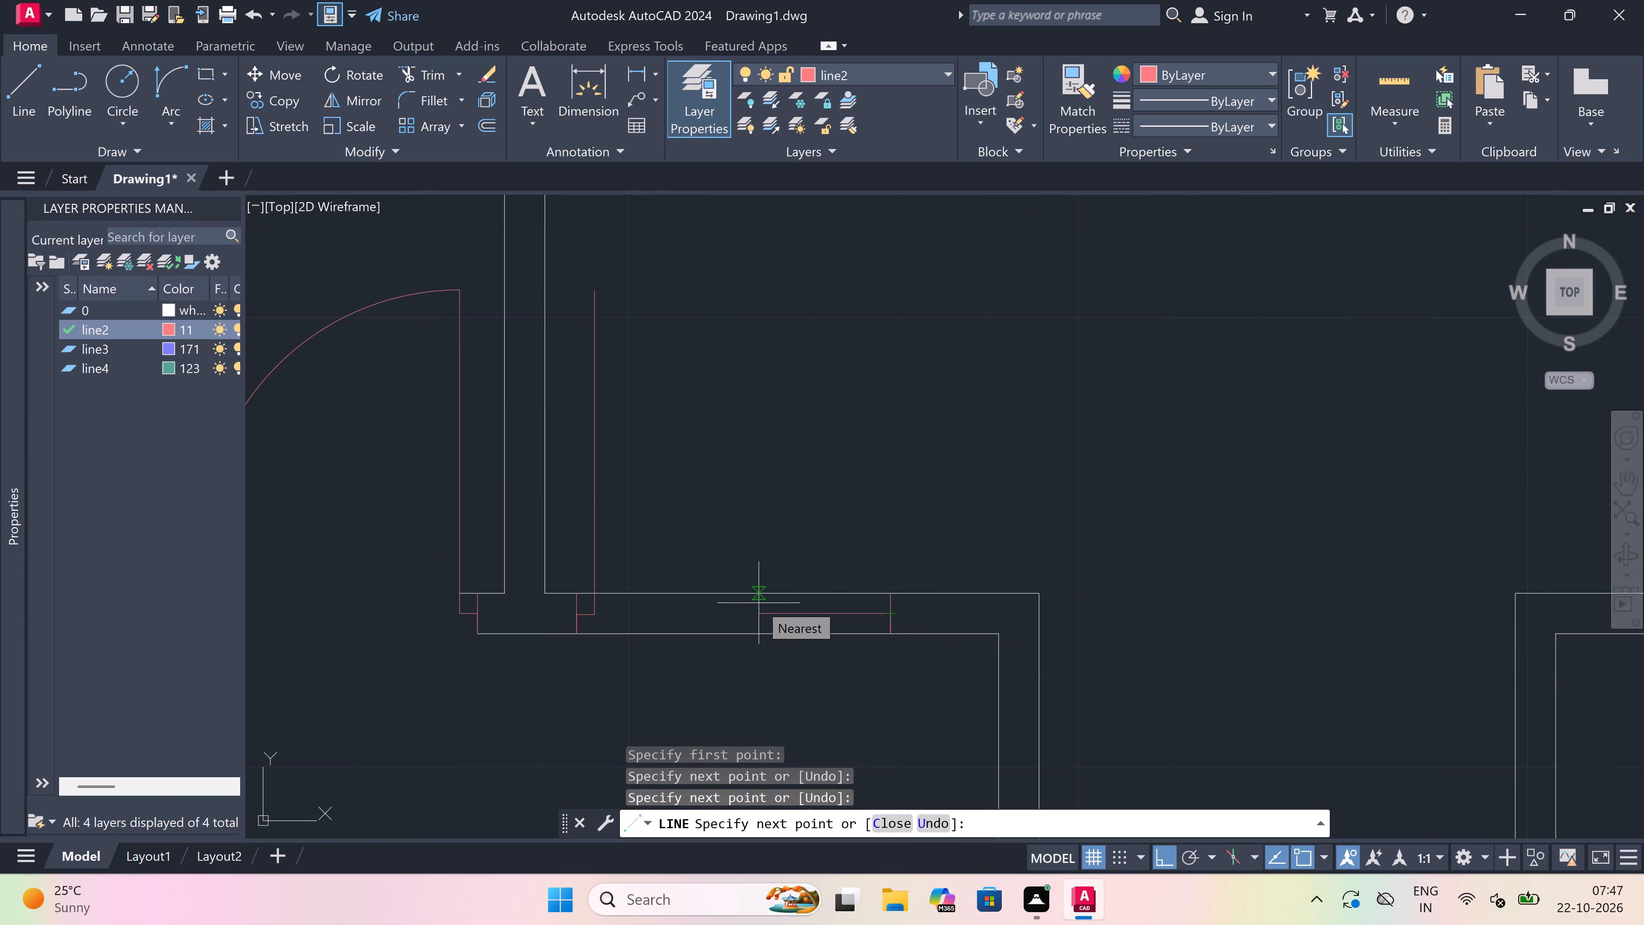
{"action": "key", "text": "g"}
{"action": "type", "text": "tgbh"}
{"action": "key", "text": "y"}
{"action": "type", "text": "ty"}
{"action": "type", "text": "ft"}
{"action": "key", "text": "BackSpace"}
{"action": "key", "text": "BackSpace"}
{"action": "key", "text": "BackSpace"}
{"action": "key", "text": "BackSpace"}
{"action": "key", "text": "BackSpace"}
{"action": "key", "text": "BackSpace"}
{"action": "key", "text": "BackSpace"}
{"action": "key", "text": "BackSpace"}
{"action": "key", "text": "BackSpace"}
{"action": "key", "text": "BackSpace"}
{"action": "key", "text": "BackSpace"}
{"action": "key", "text": "BackSpace"}
{"action": "key", "text": "BackSpace"}
{"action": "key", "text": "BackSpace"}
{"action": "key", "text": "BackSpace"}
{"action": "key", "text": "BackSpace"}
{"action": "key", "text": "BackSpace"}
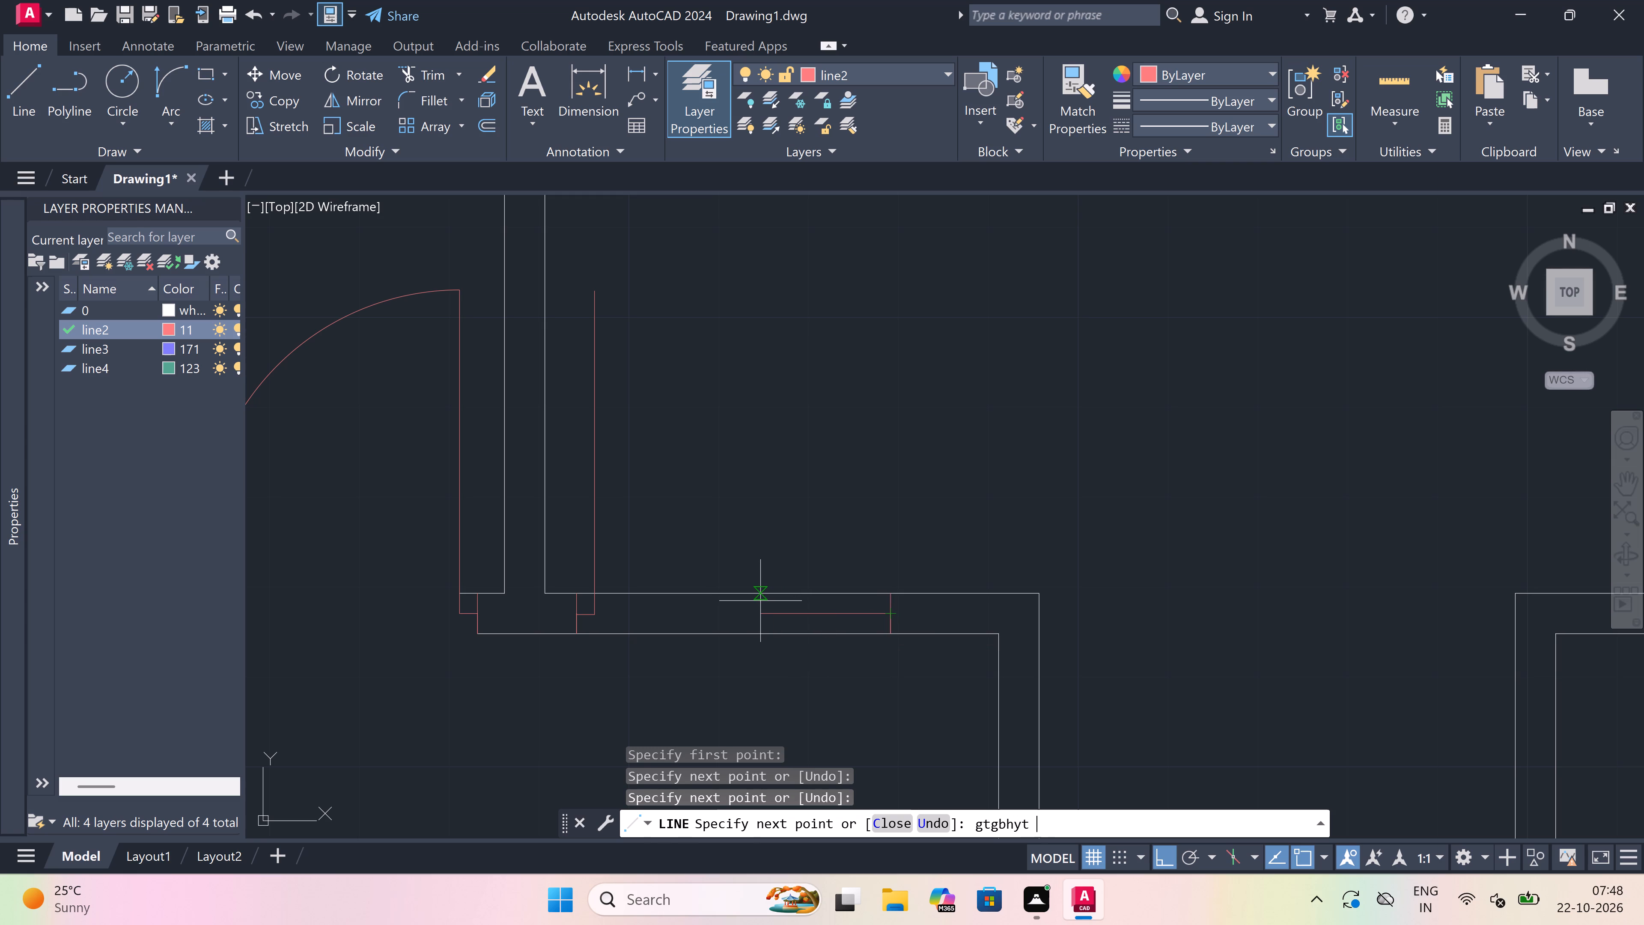
{"action": "key", "text": "2"}
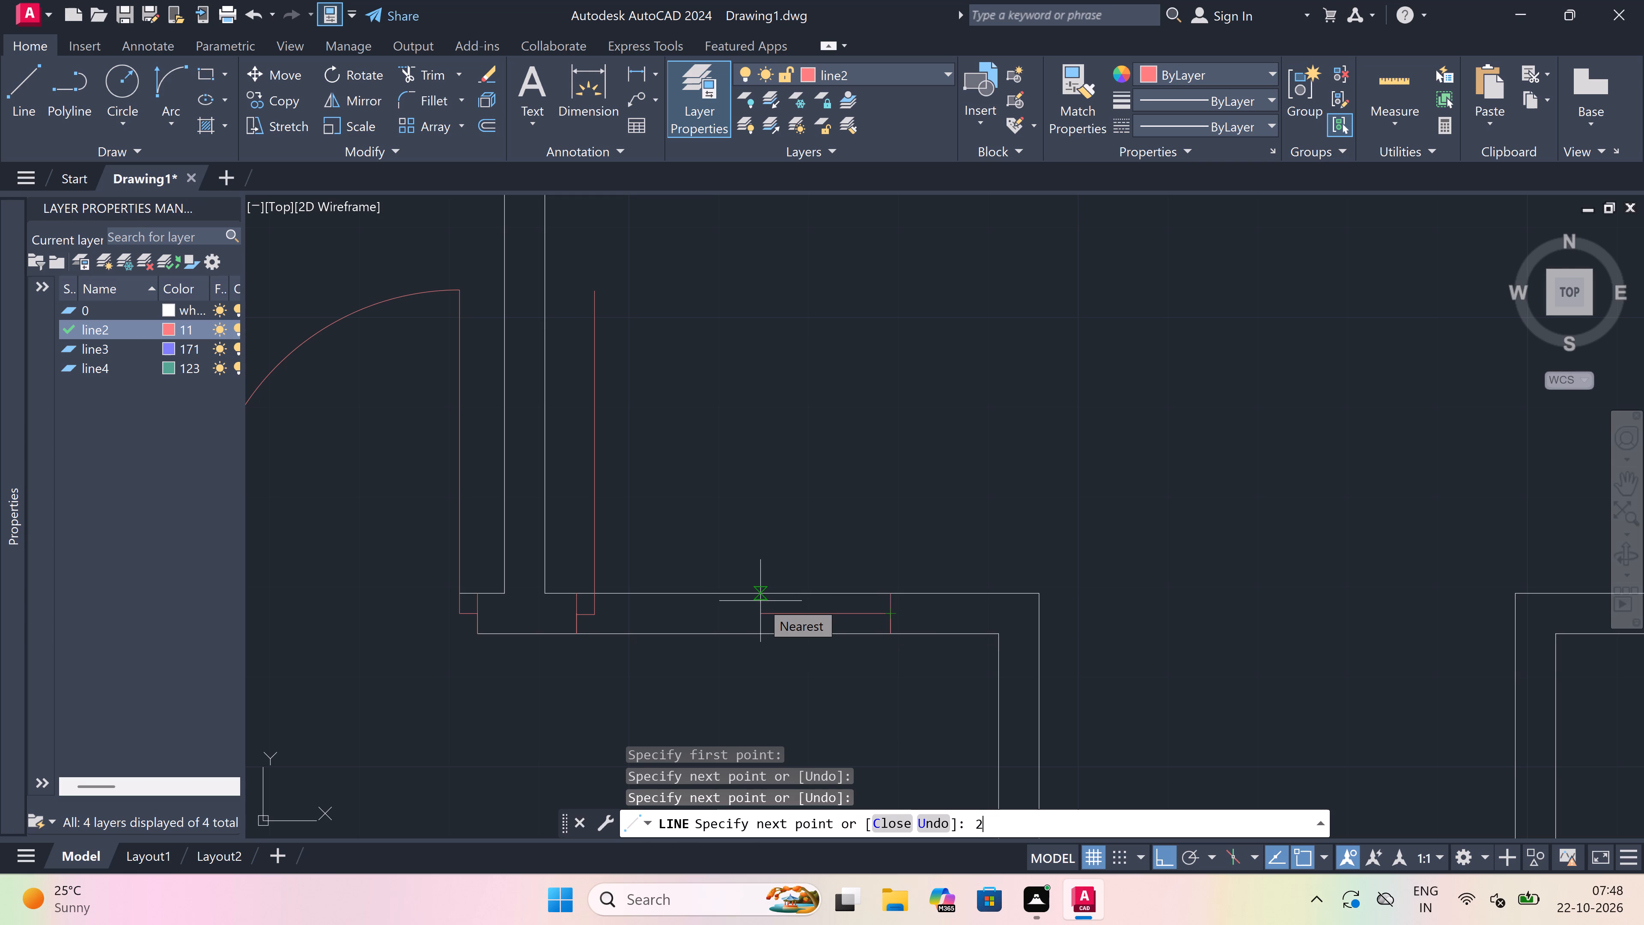
{"action": "type", "text": "\""}
{"action": "key", "text": "space"}
{"action": "key", "text": "Escape"}
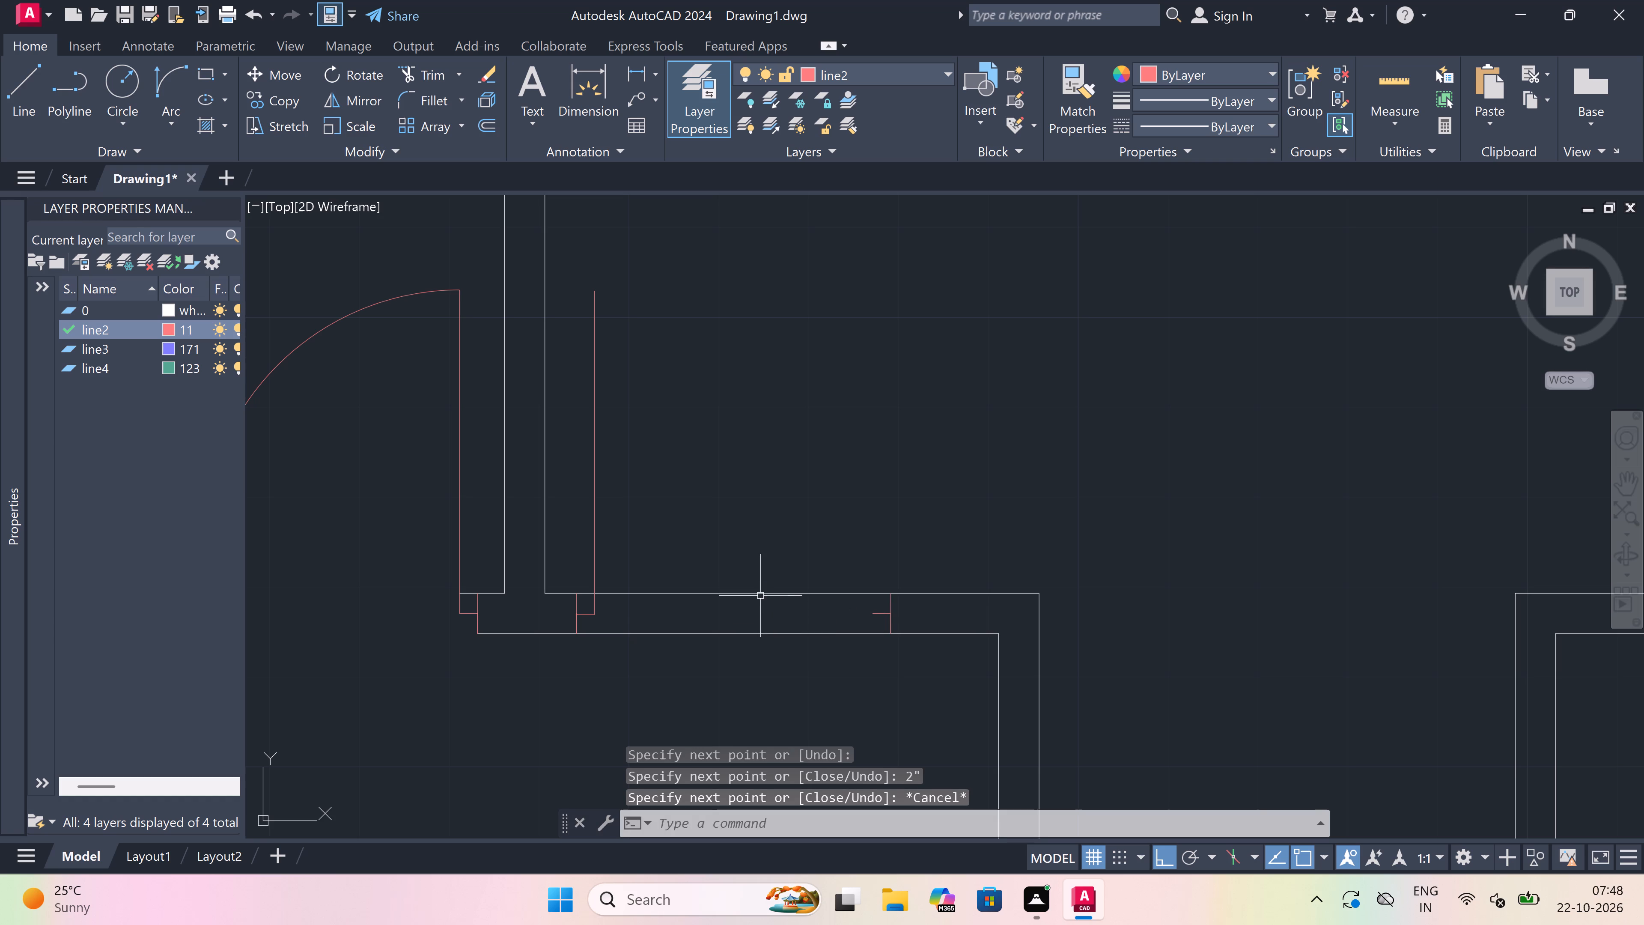
Draw the 3' door's swing arc from the leaf's top end to the right stub's end, with a rightward start tangent.
{"action": "left_click", "coordinate": [192, 68]}
{"action": "left_click", "coordinate": [168, 83]}
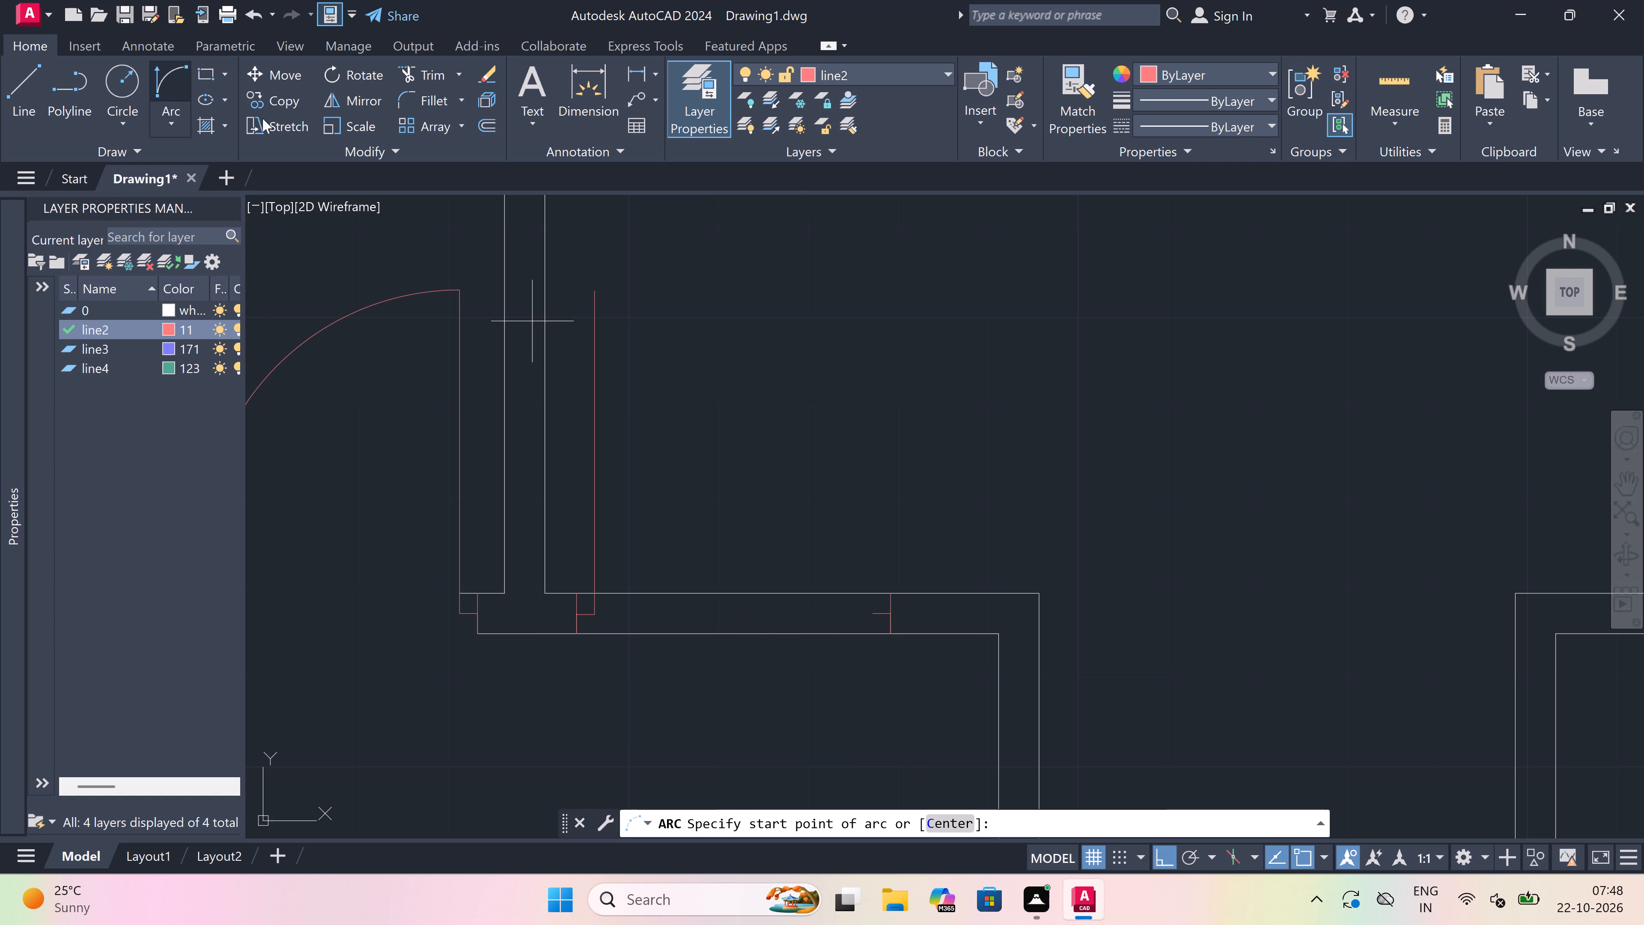
{"action": "left_click", "coordinate": [590, 292]}
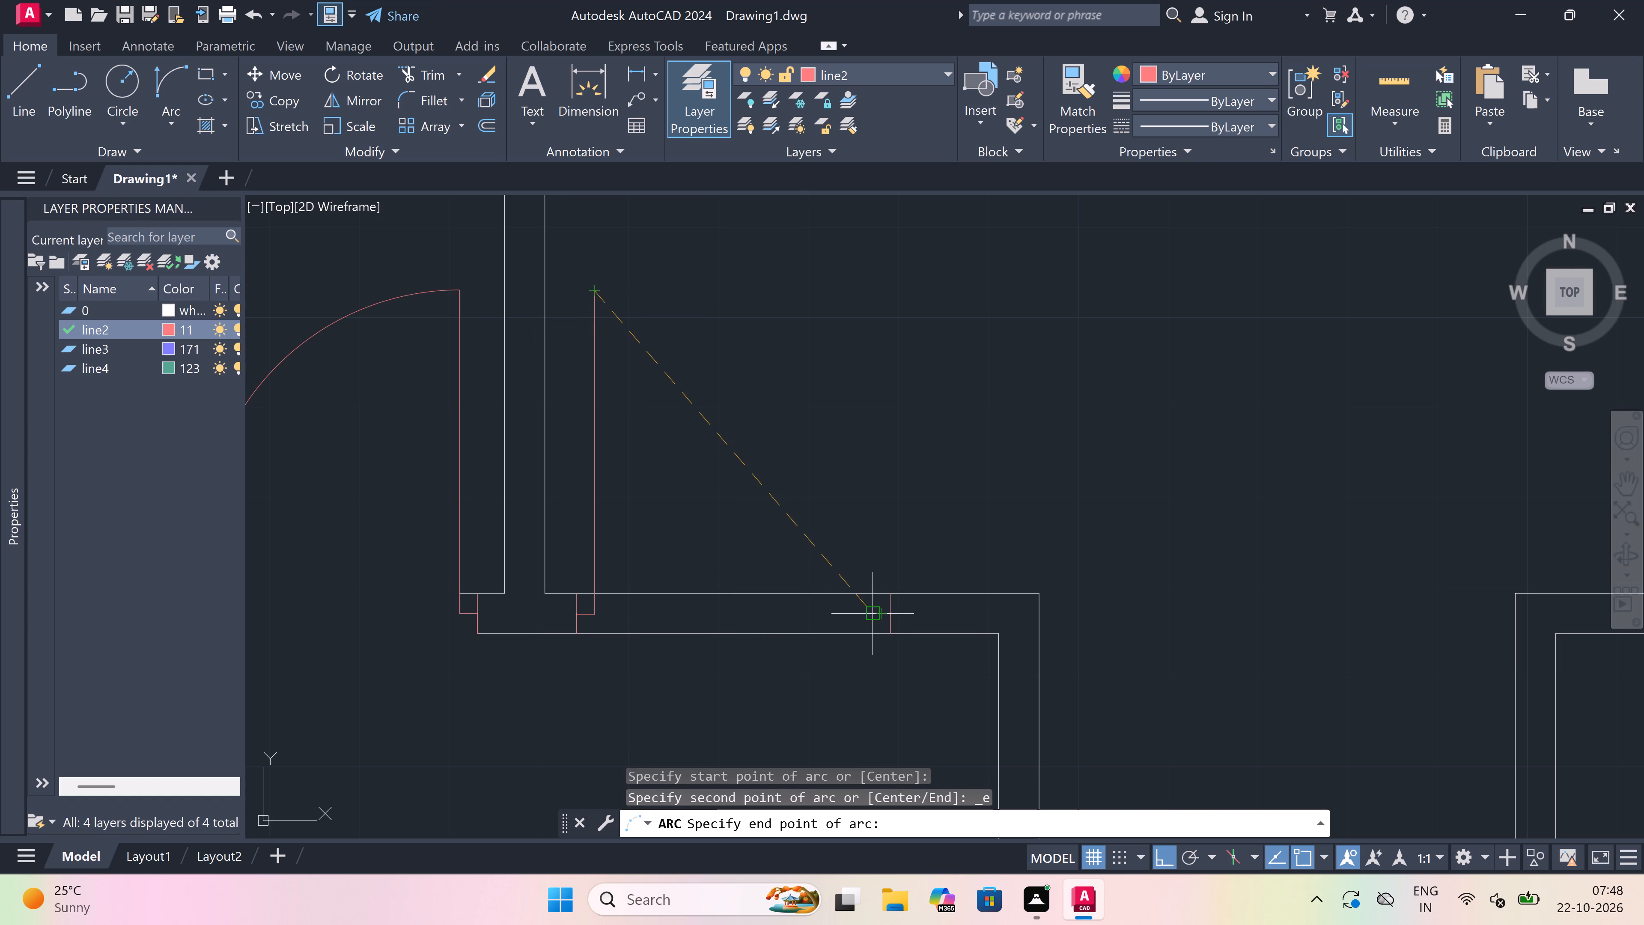
{"action": "left_click_drag", "start_coordinate": [871, 611], "coordinate": [879, 603]}
{"action": "double_click", "coordinate": [1001, 451]}
Trim the two wall lines between the jambs to open the 3' doorway right of the central wall.
{"action": "scroll", "coordinate": [992, 458], "scroll_direction": "down", "scroll_amount": 3}
{"action": "scroll", "coordinate": [949, 486], "scroll_direction": "up", "scroll_amount": 1}
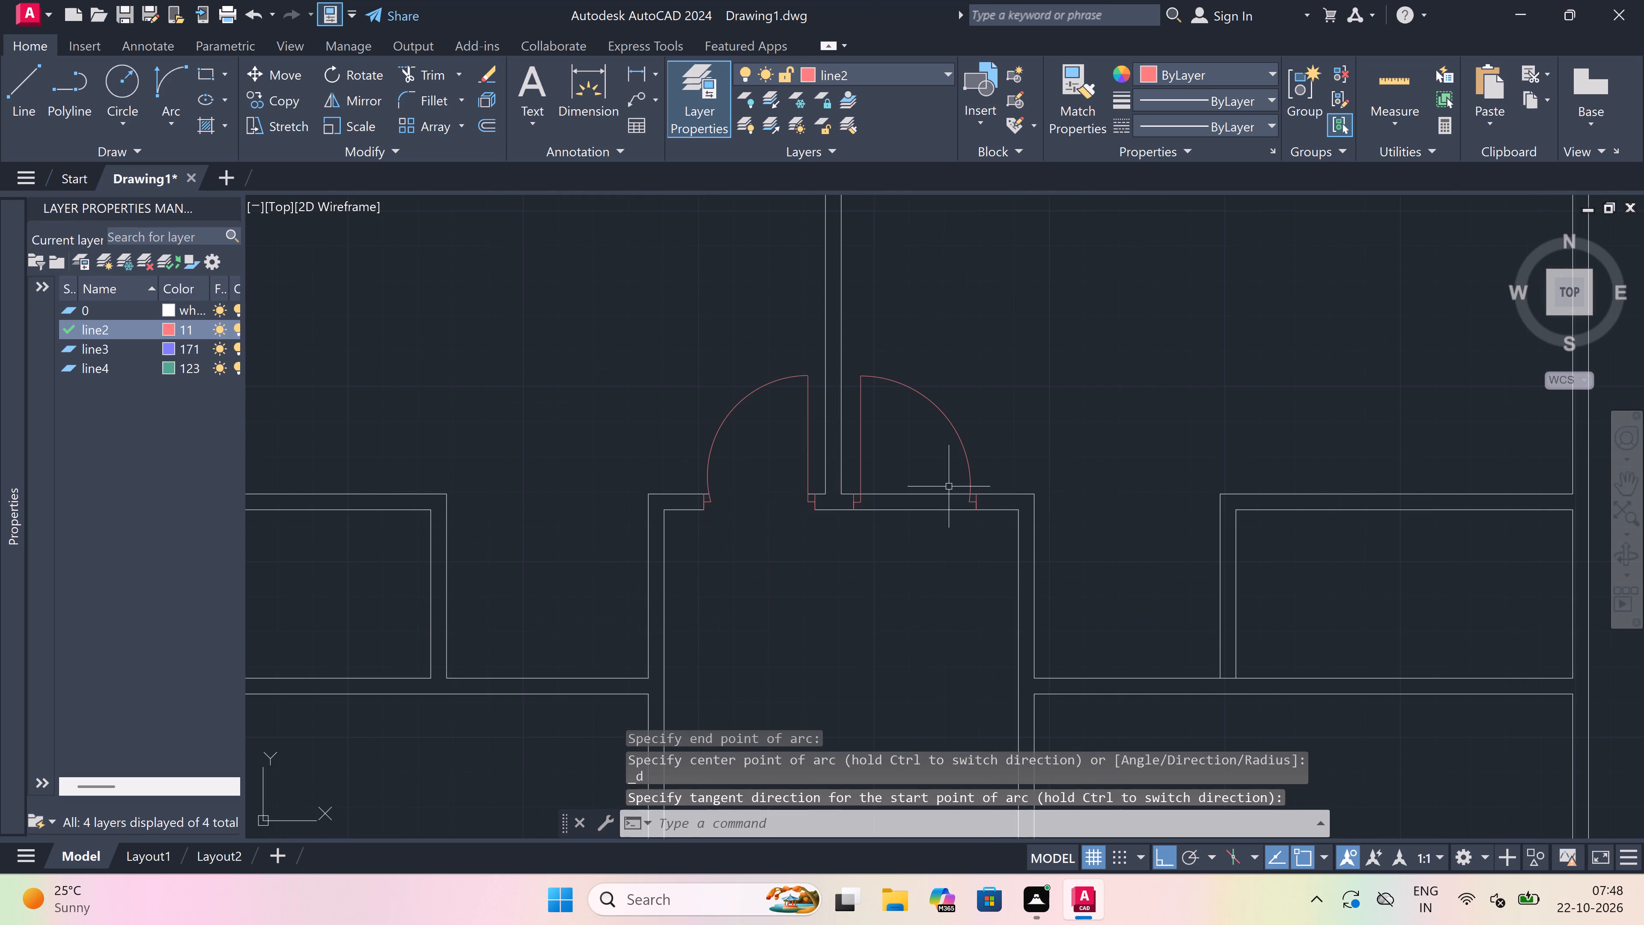
{"action": "key", "text": "t"}
{"action": "key", "text": "r"}
{"action": "left_click", "coordinate": [928, 468]}
{"action": "key", "text": "space"}
{"action": "left_click", "coordinate": [907, 607]}
{"action": "left_click", "coordinate": [916, 486]}
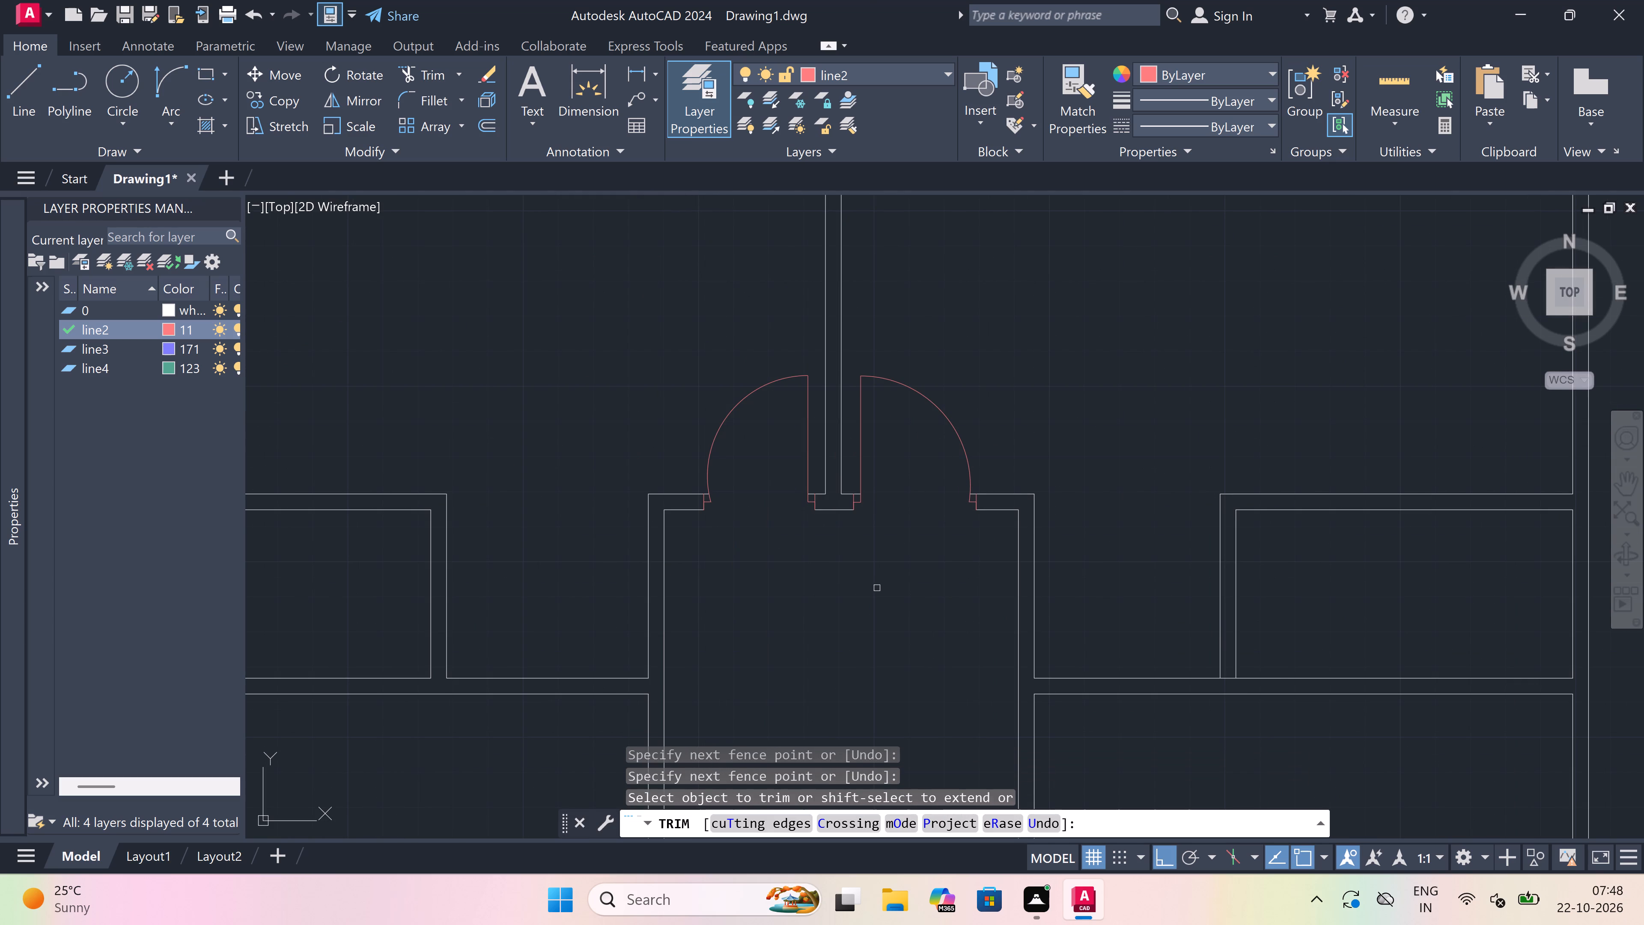
{"action": "scroll", "coordinate": [939, 575], "scroll_direction": "down", "scroll_amount": 2}
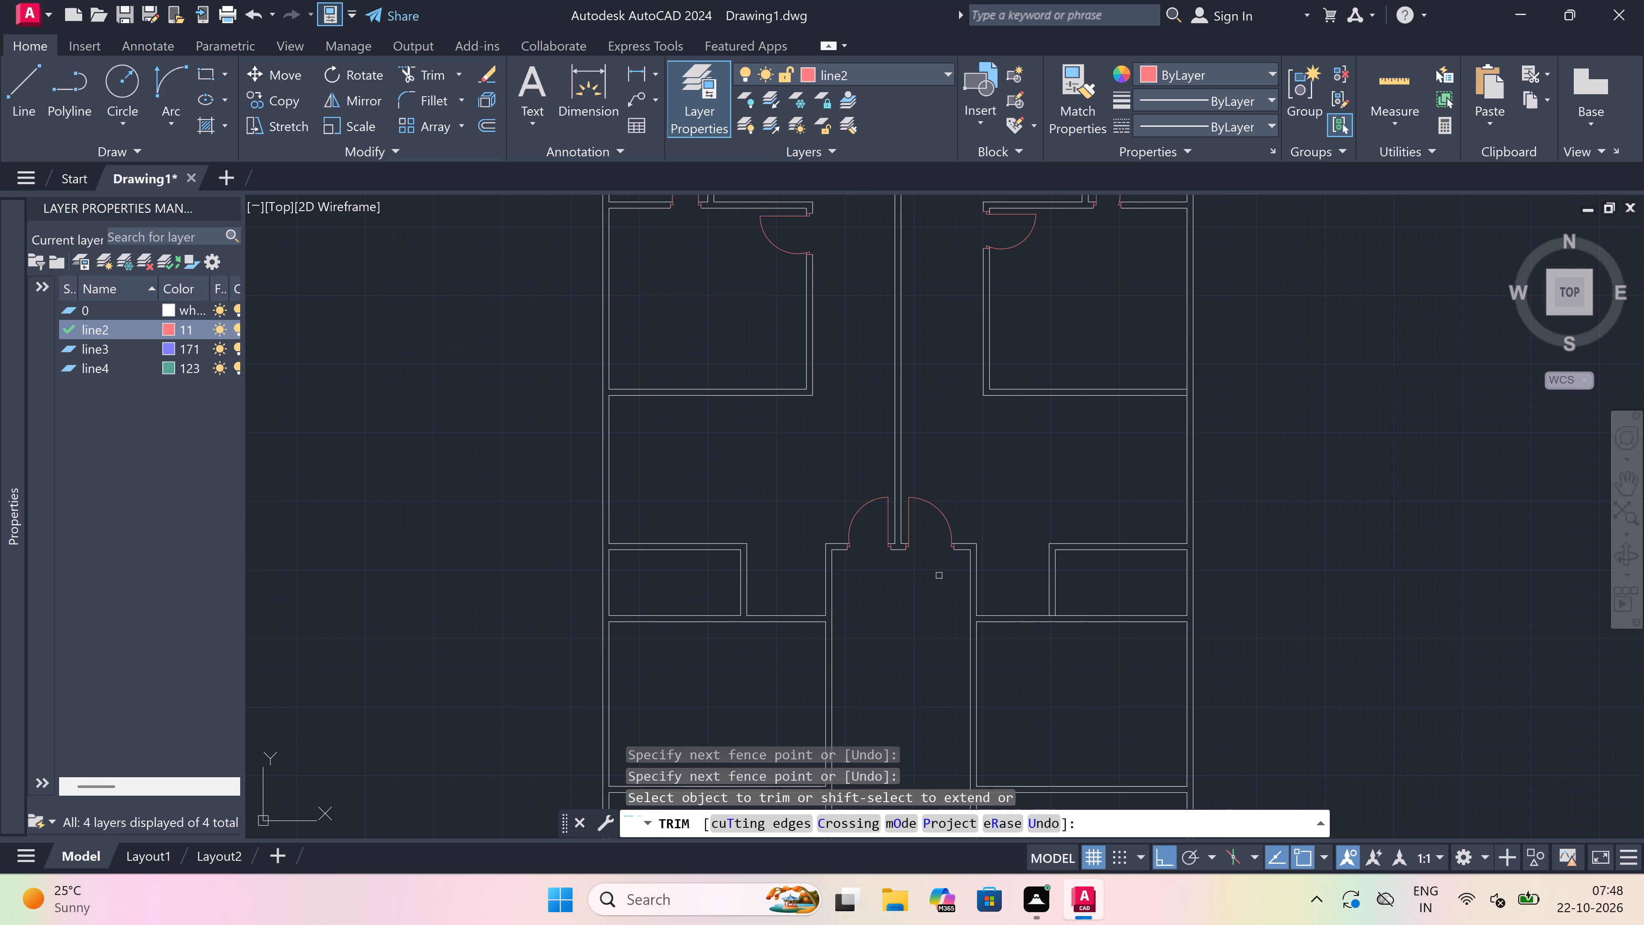
{"action": "key", "text": "Escape"}
Draw a horizontal jamb across the left small room's inner vertical wall, just below its top corner.
{"action": "type", "text": "l"}
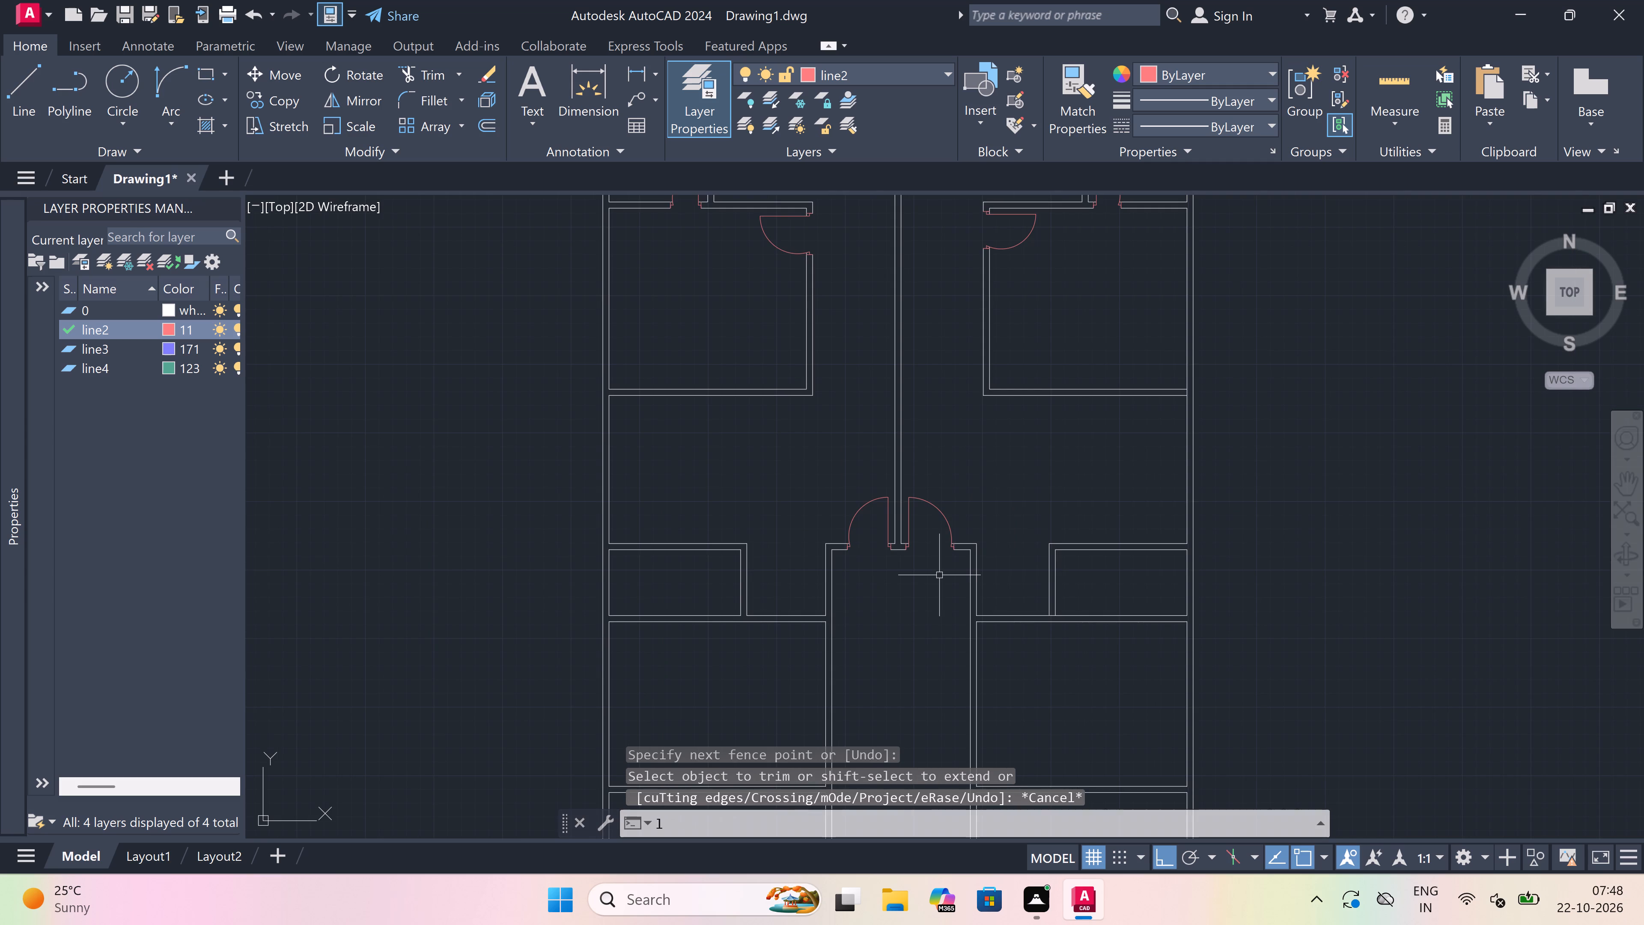
{"action": "key", "text": "space"}
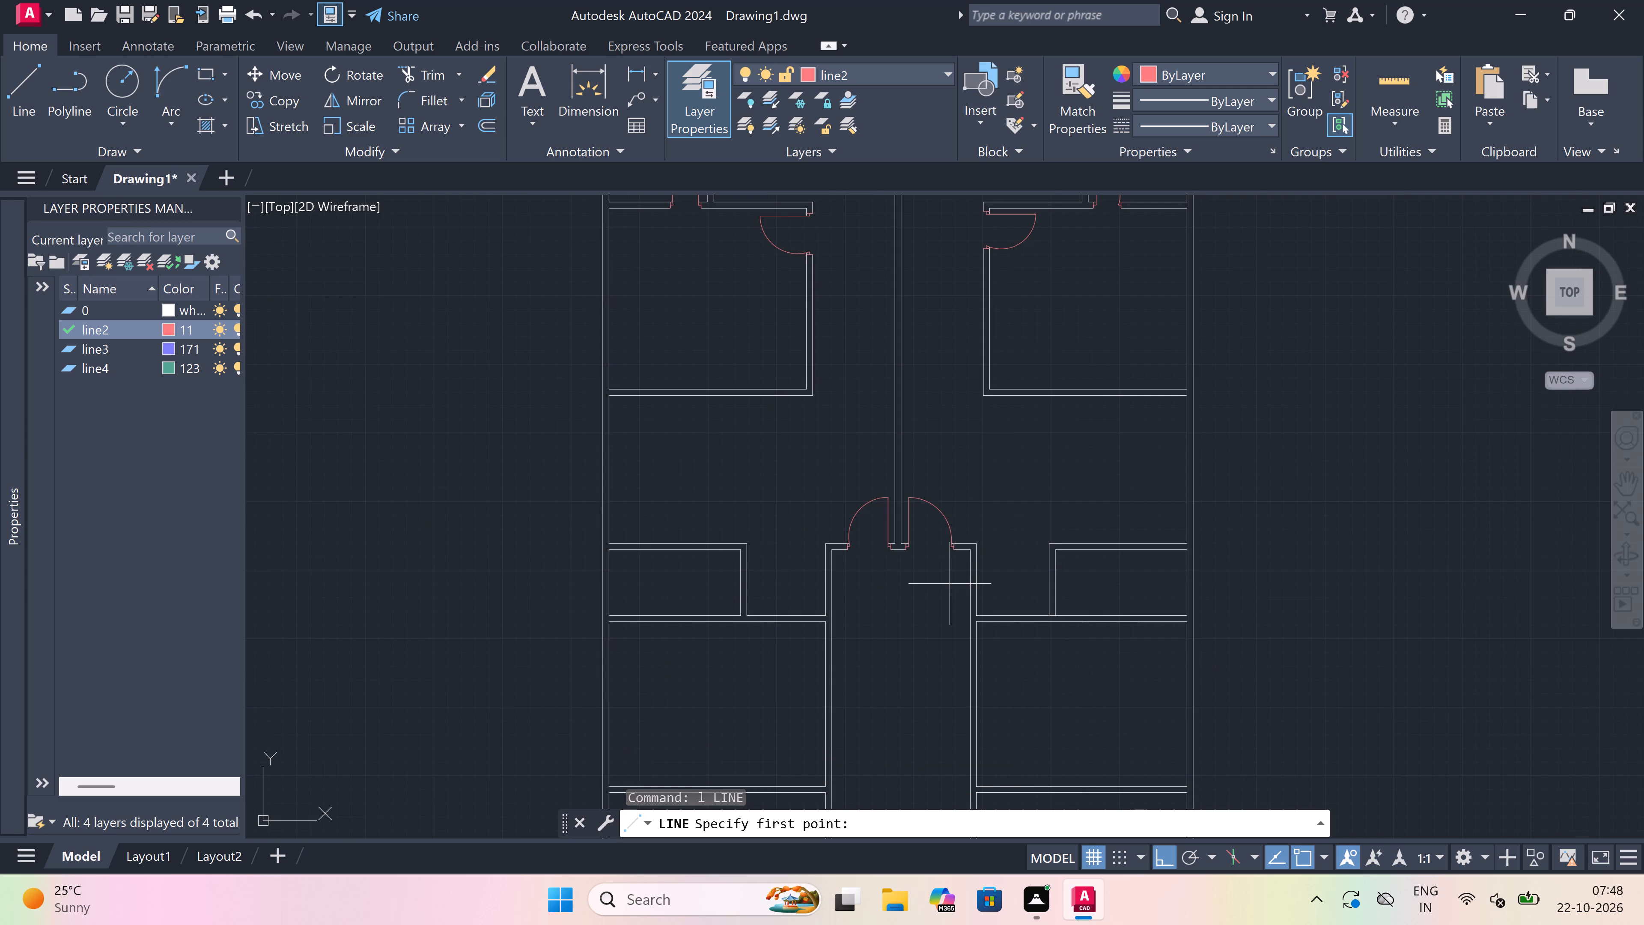
{"action": "scroll", "coordinate": [724, 559], "scroll_direction": "up", "scroll_amount": 4}
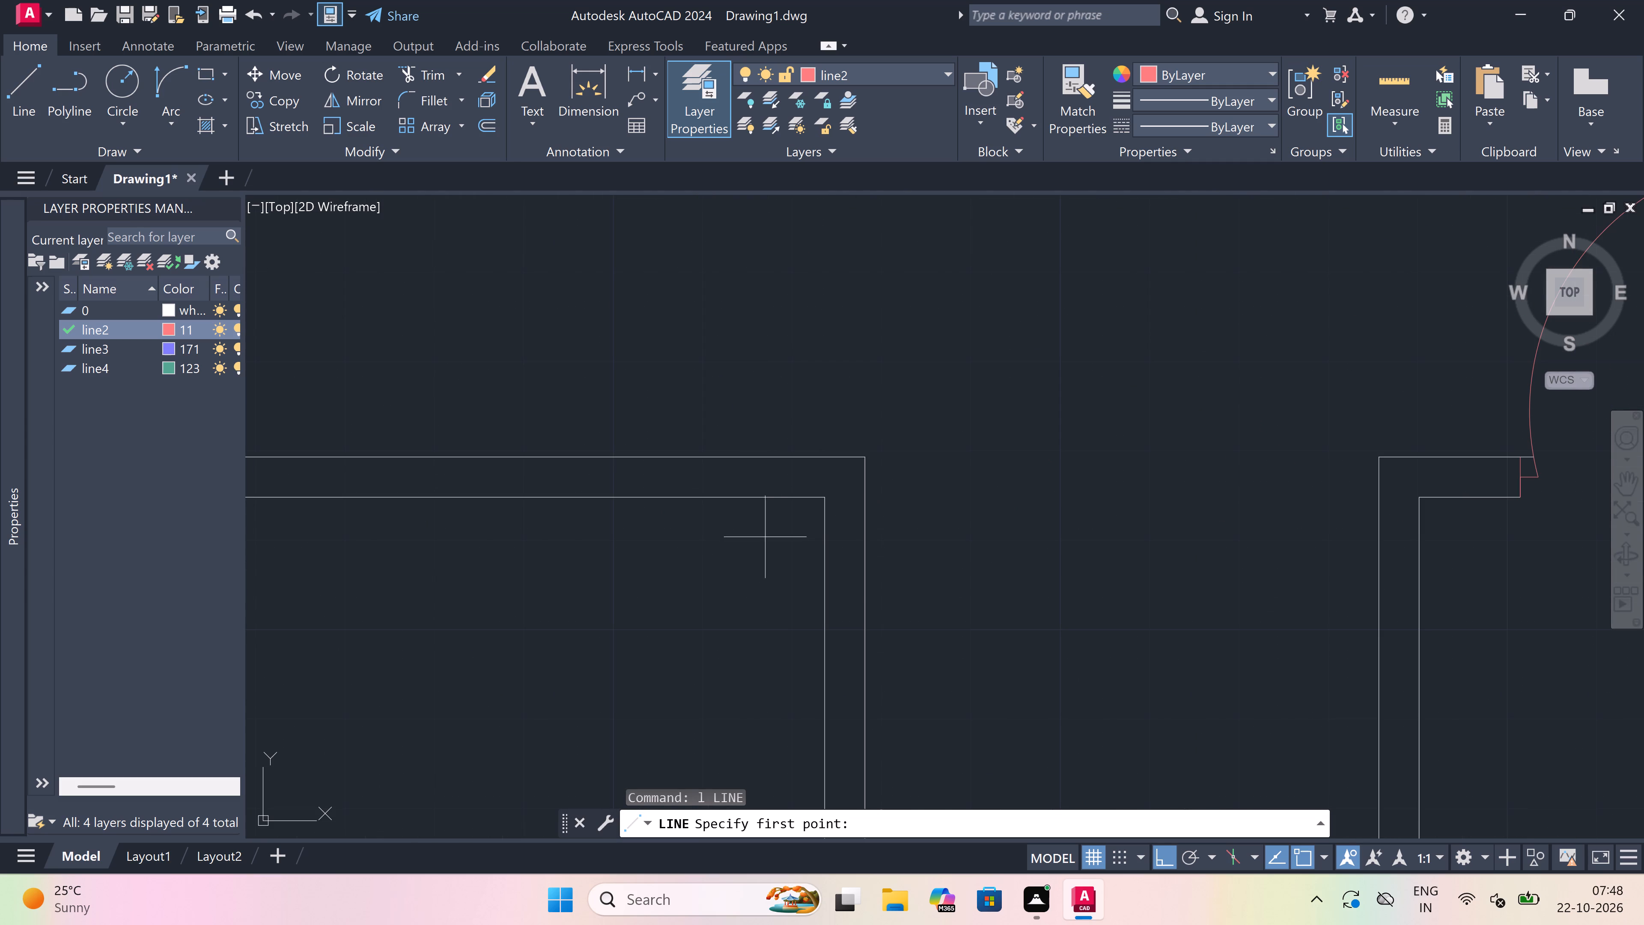
{"action": "left_click", "coordinate": [821, 529]}
{"action": "left_click", "coordinate": [867, 528]}
Continue from this jamb's midpoint with a 2" stub downward and a 2' door leaf leftward into the room.
{"action": "left_click_drag", "start_coordinate": [848, 534], "coordinate": [848, 536]}
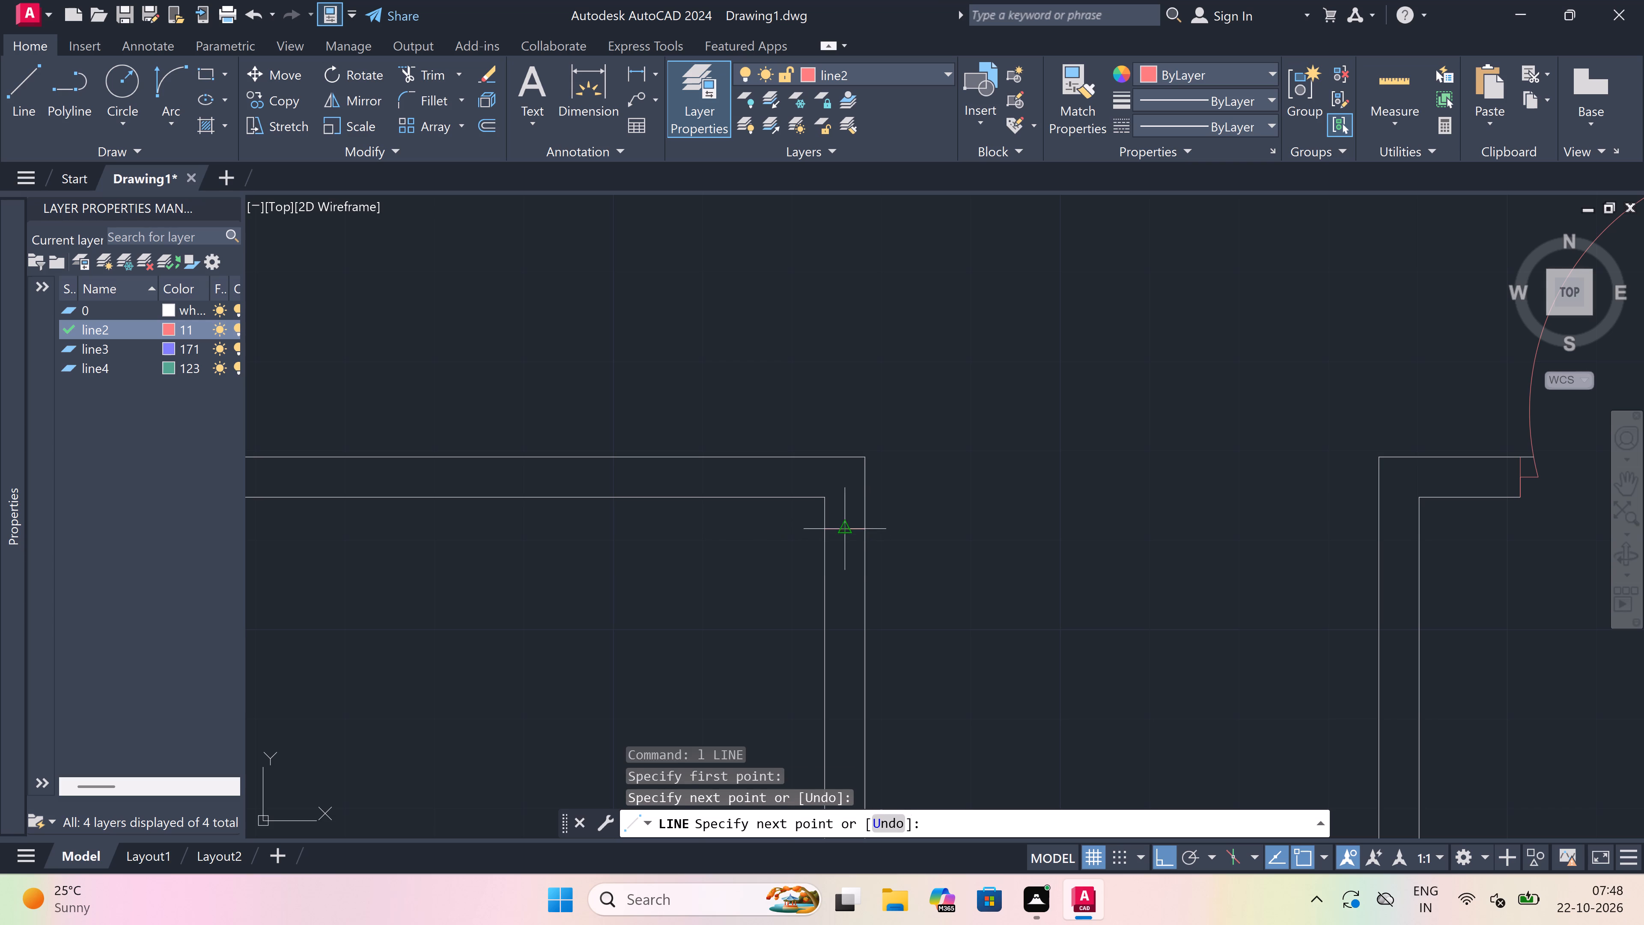
{"action": "left_click_drag", "start_coordinate": [848, 536], "coordinate": [848, 538]}
{"action": "type", "text": "2\""}
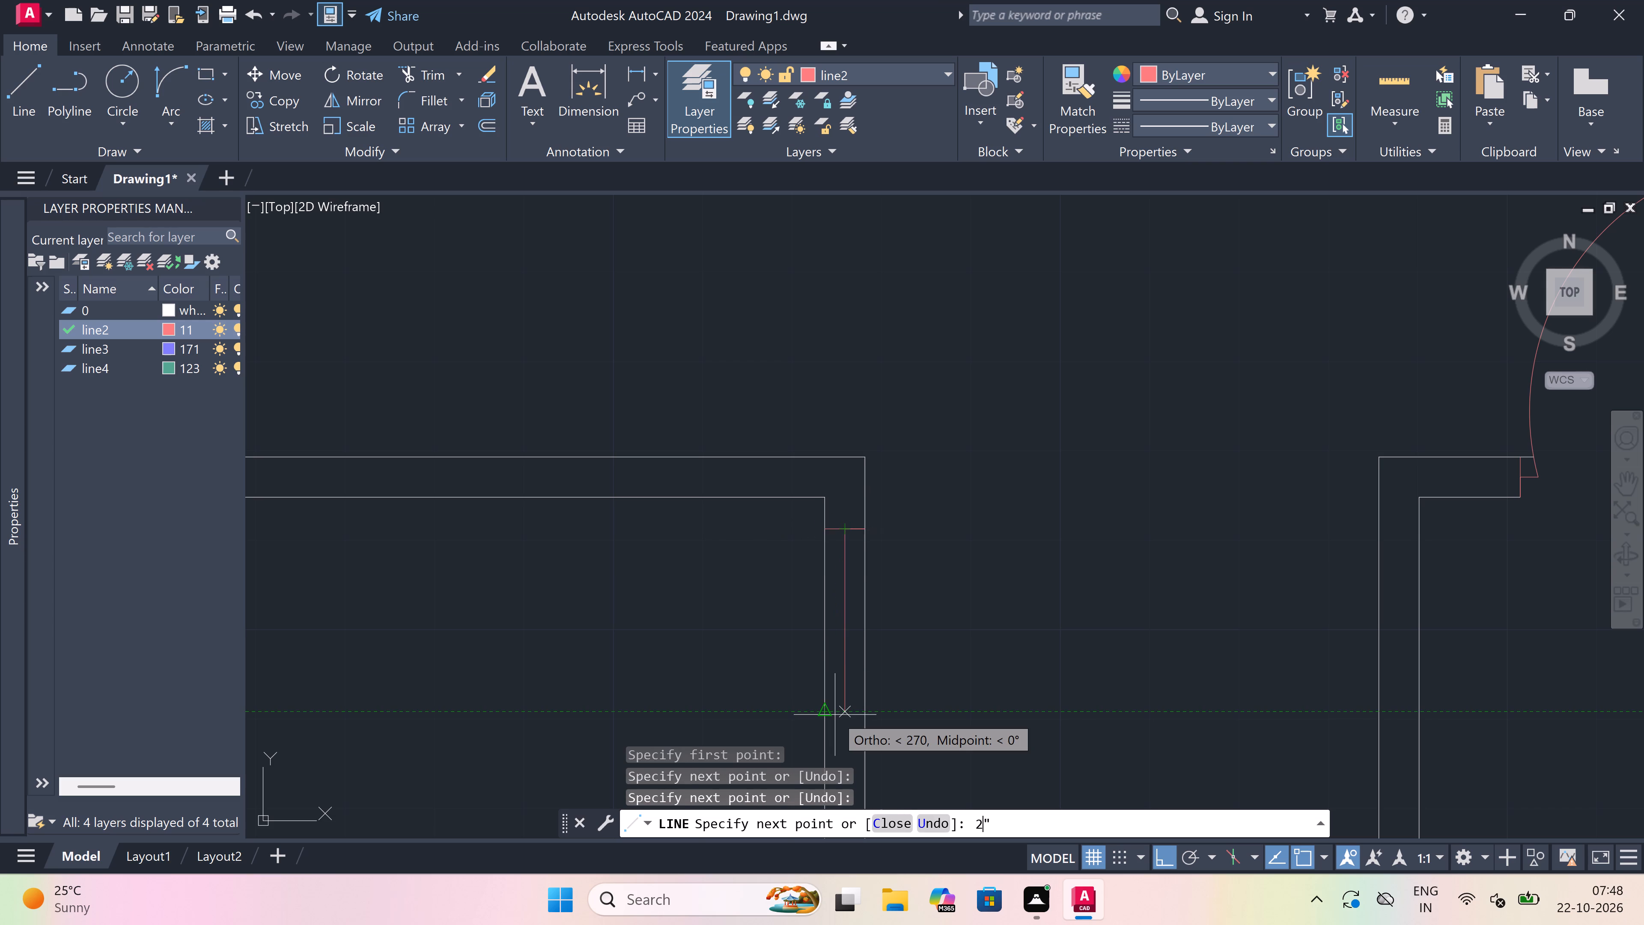
{"action": "key", "text": "space"}
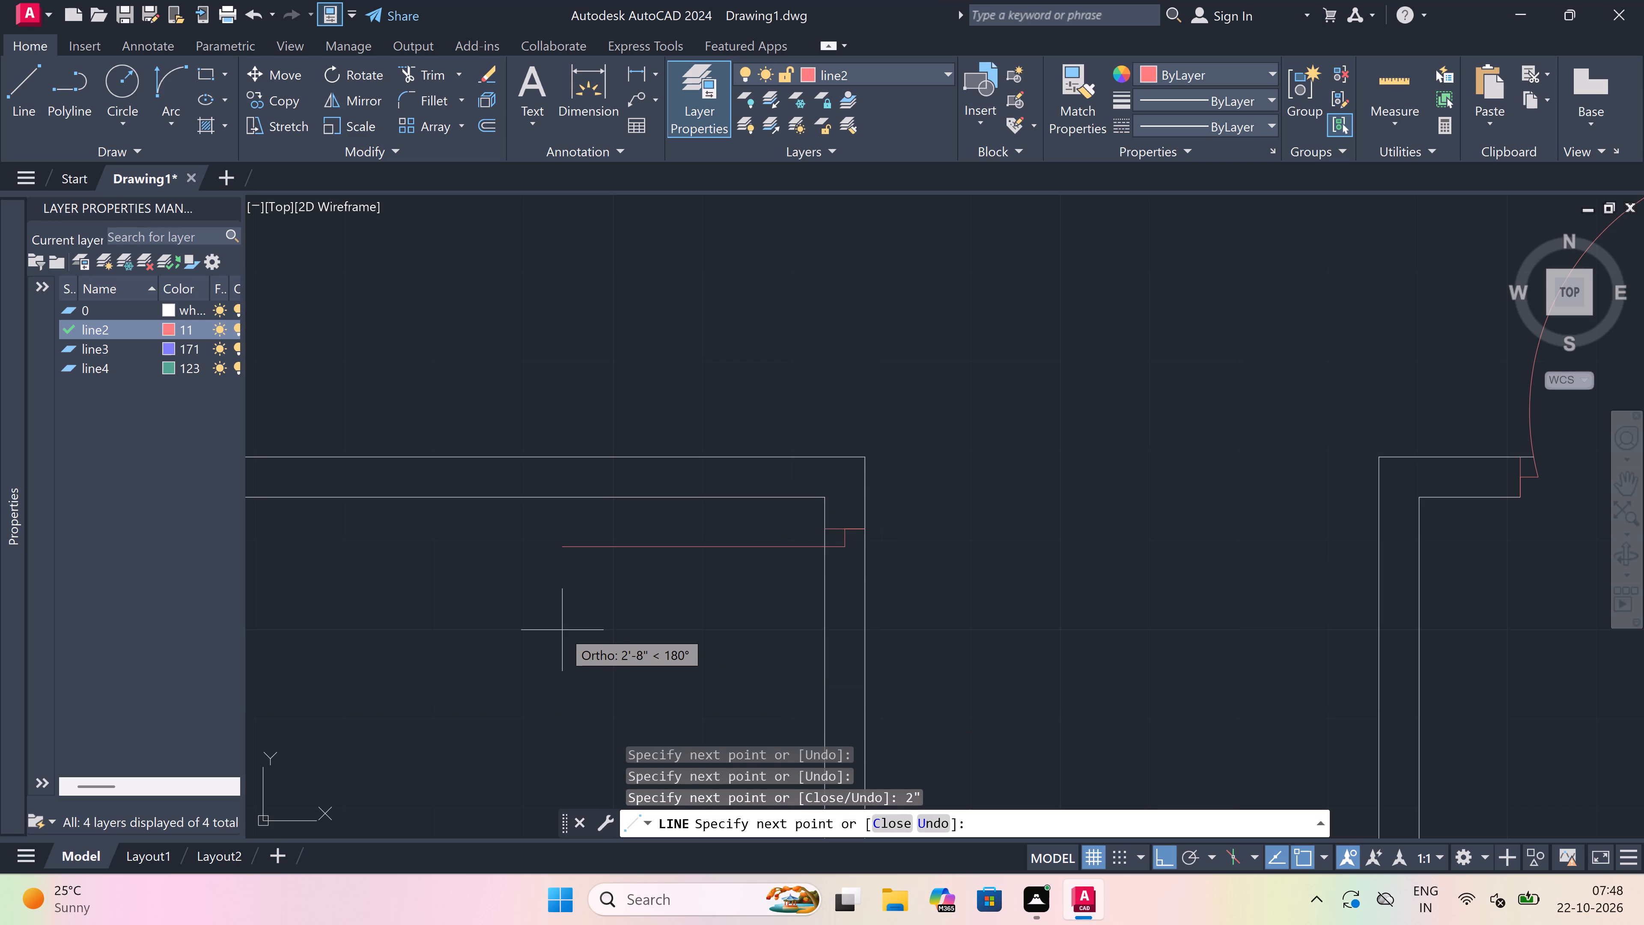
{"action": "type", "text": "2'"}
{"action": "key", "text": "space"}
{"action": "key", "text": "Escape"}
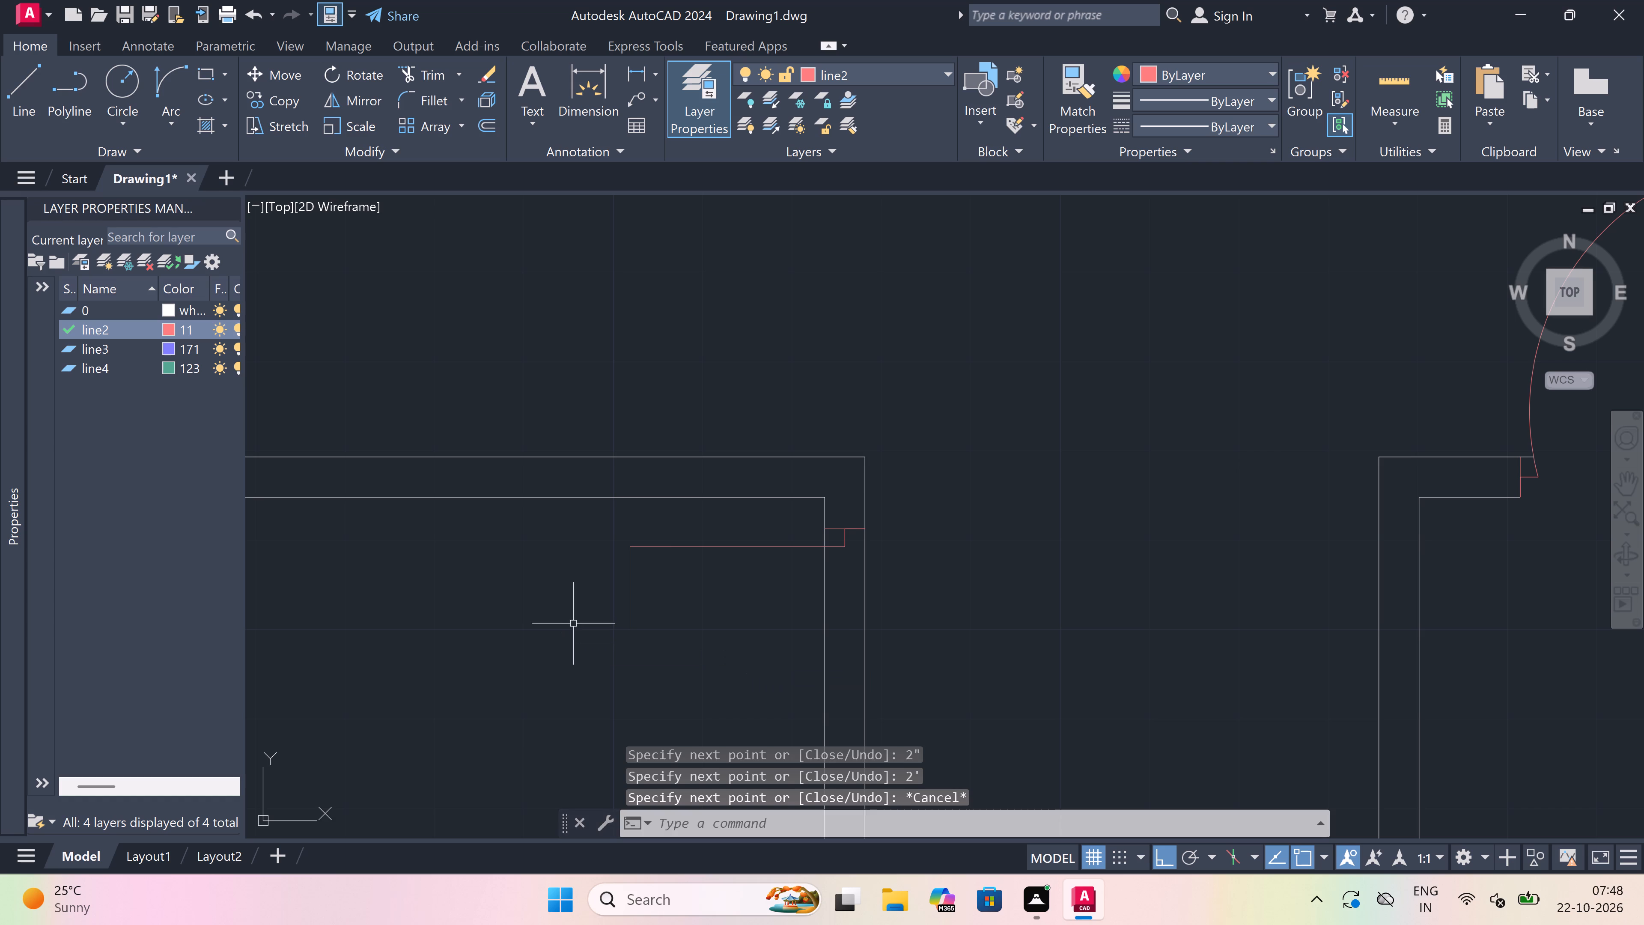
Draw the lower jamb across the same vertical wall, with a 2" stub upward from its midpoint.
{"action": "key", "text": "space"}
{"action": "scroll", "coordinate": [745, 494], "scroll_direction": "down", "scroll_amount": 1}
{"action": "scroll", "coordinate": [746, 567], "scroll_direction": "up", "scroll_amount": 1}
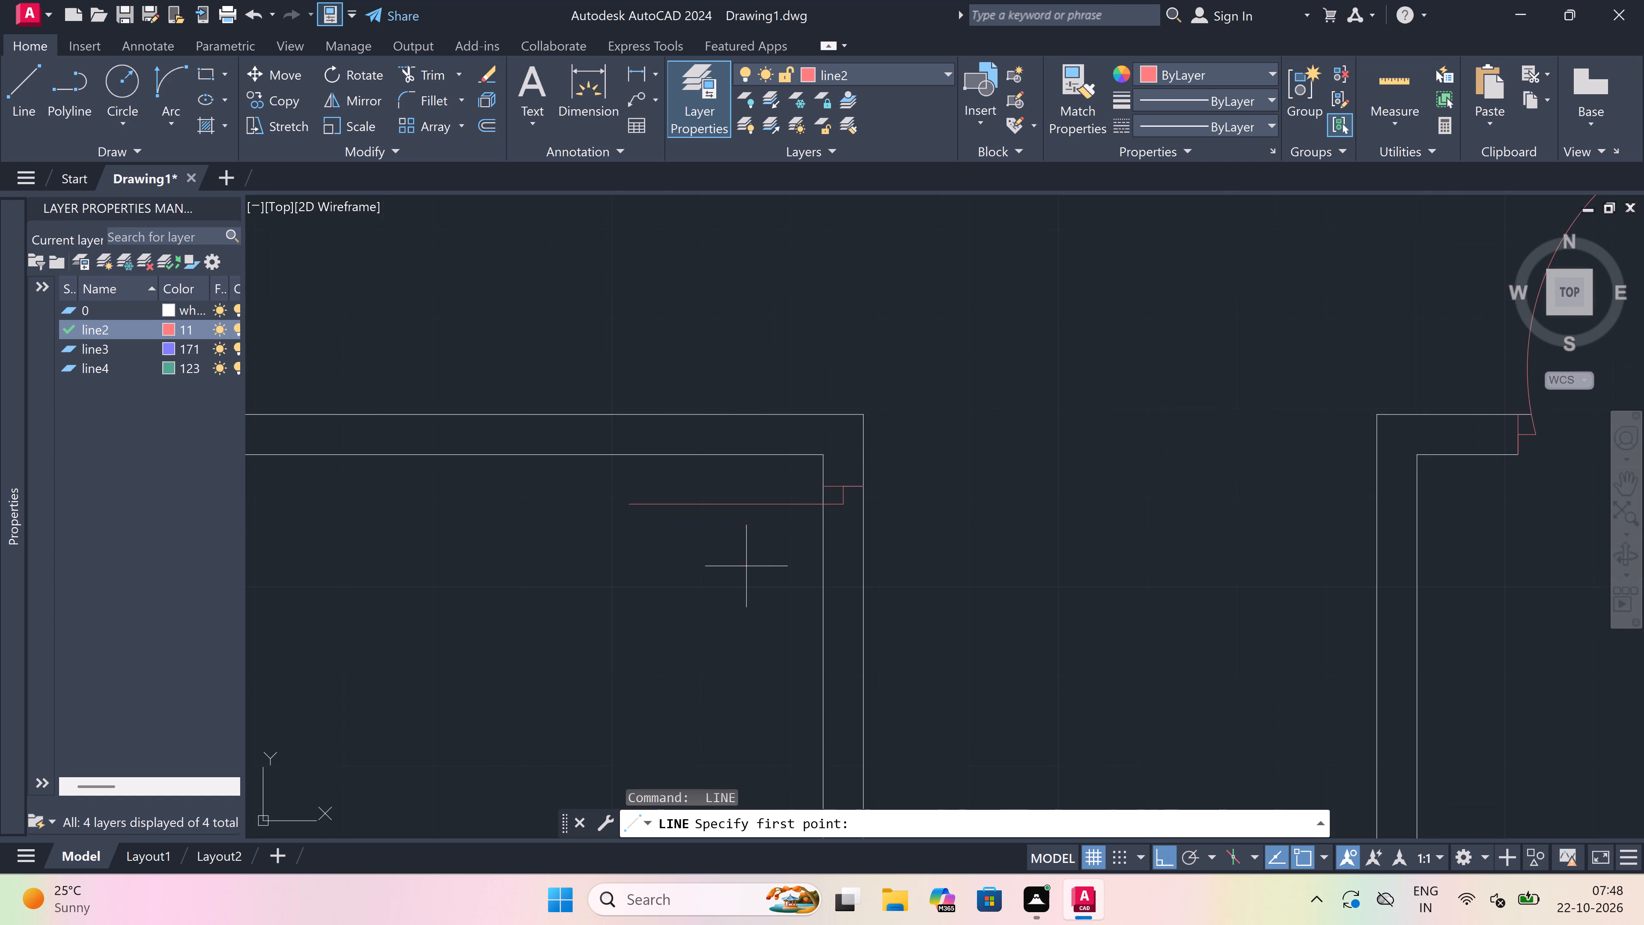
{"action": "left_click", "coordinate": [823, 670]}
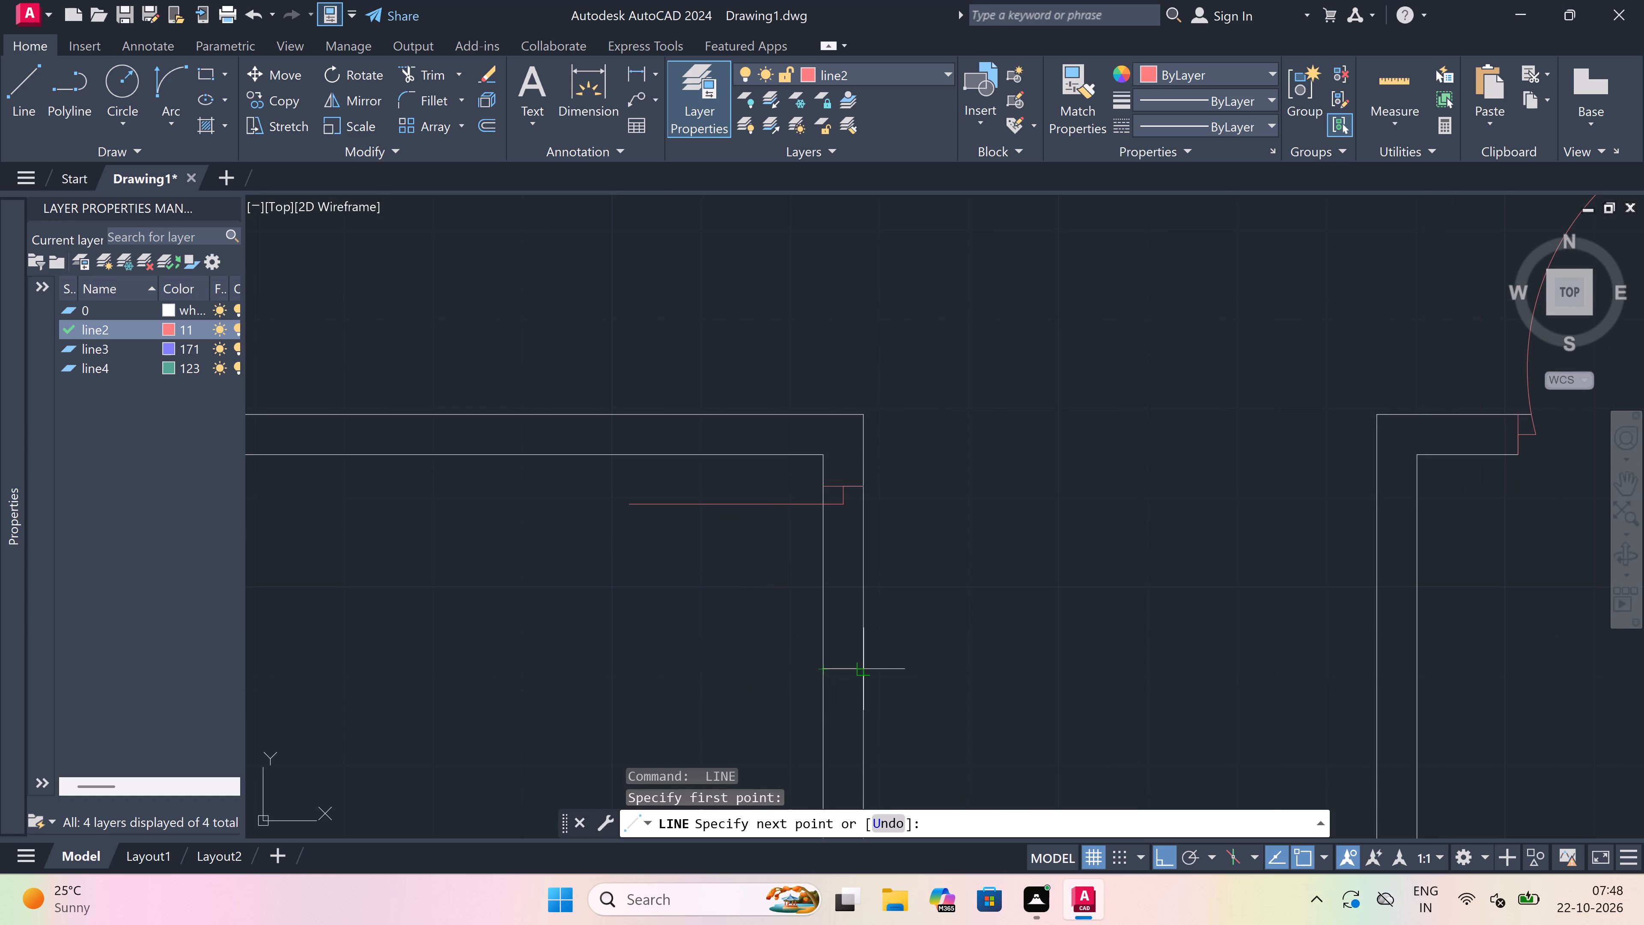
{"action": "left_click", "coordinate": [865, 663]}
{"action": "double_click", "coordinate": [856, 662]}
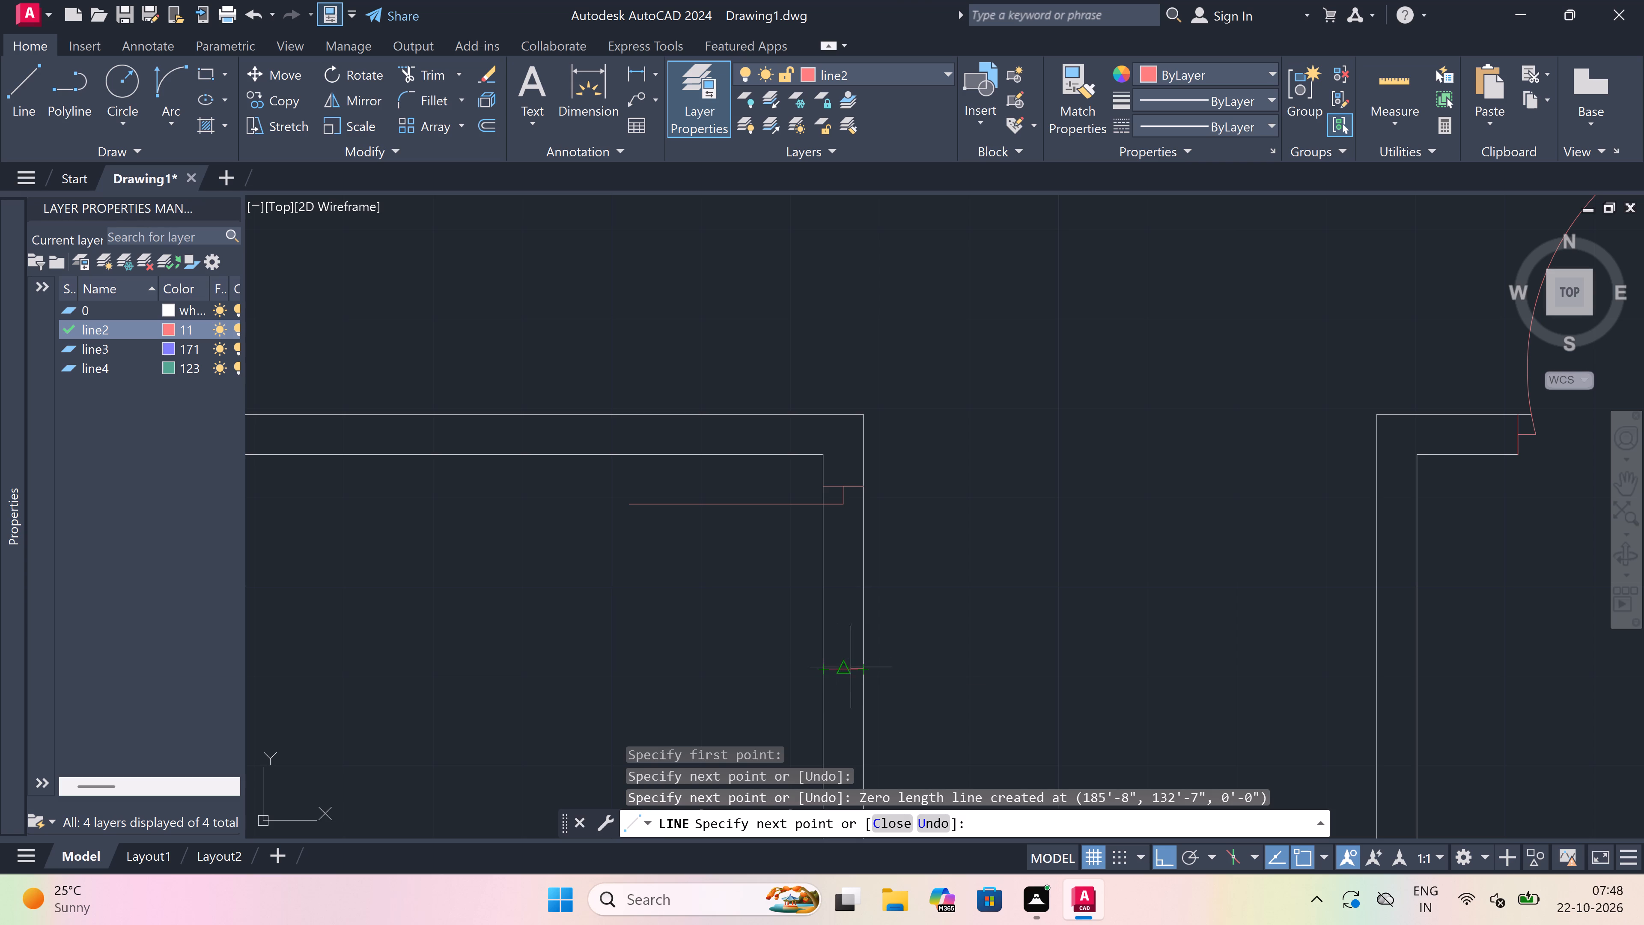
{"action": "left_click", "coordinate": [846, 676]}
{"action": "type", "text": "2\""}
{"action": "key", "text": "space"}
{"action": "key", "text": "Escape"}
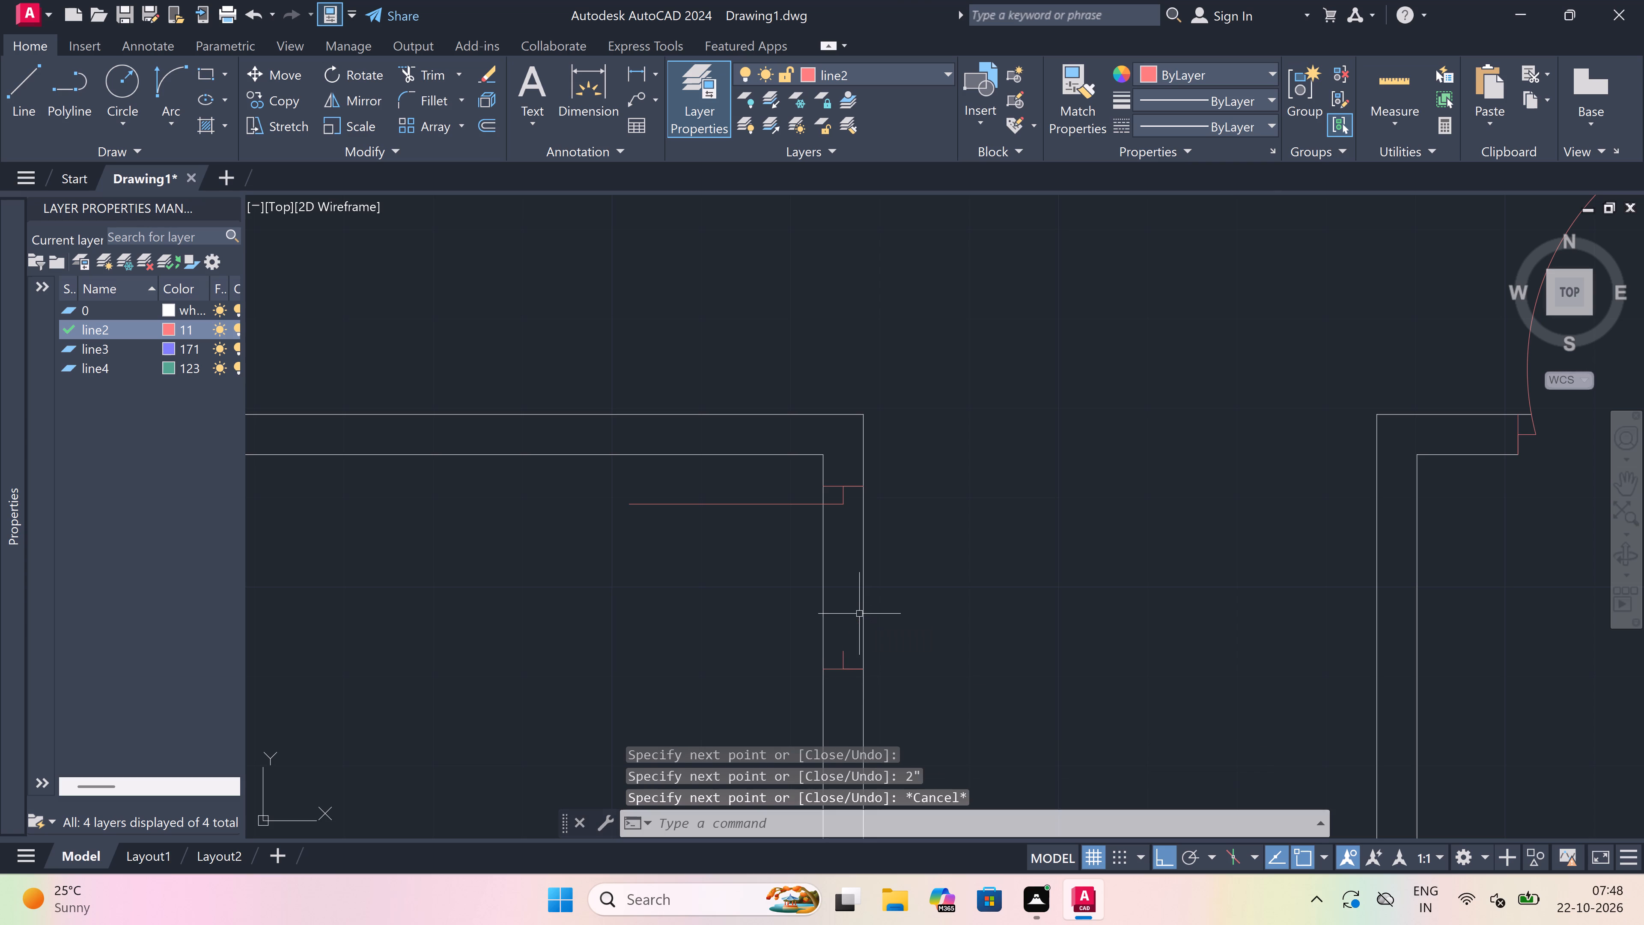
Draw the 2' door's swing arc from the leaf's left end to the lower stub's end, with a downward start tangent.
{"action": "double_click", "coordinate": [172, 78]}
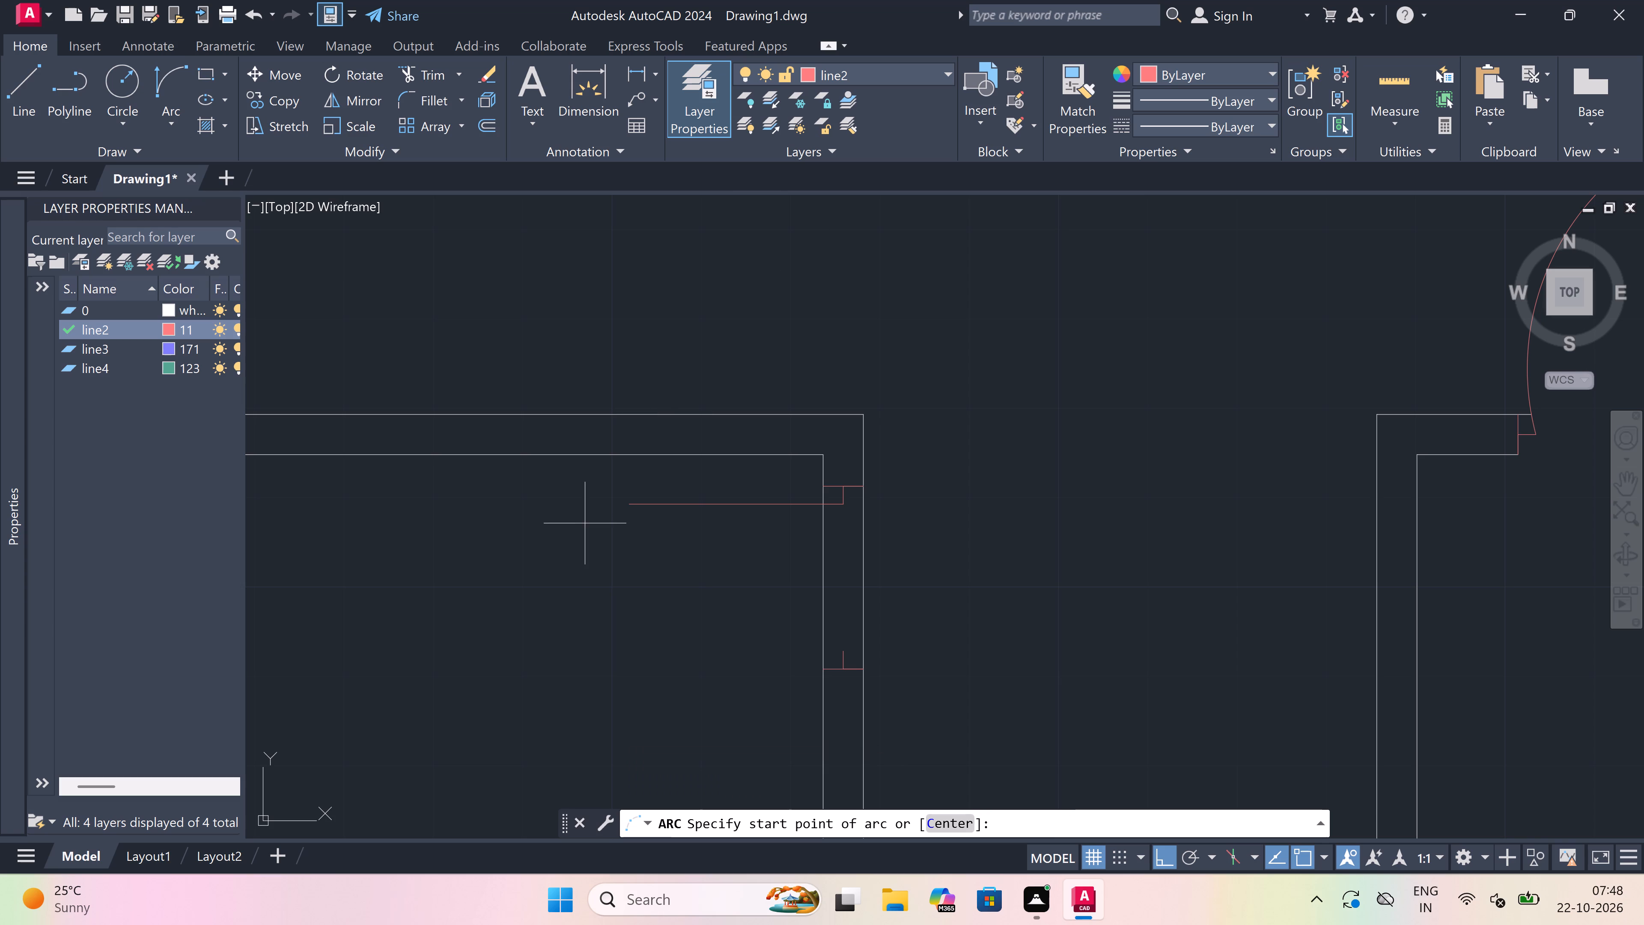
{"action": "left_click", "coordinate": [622, 501]}
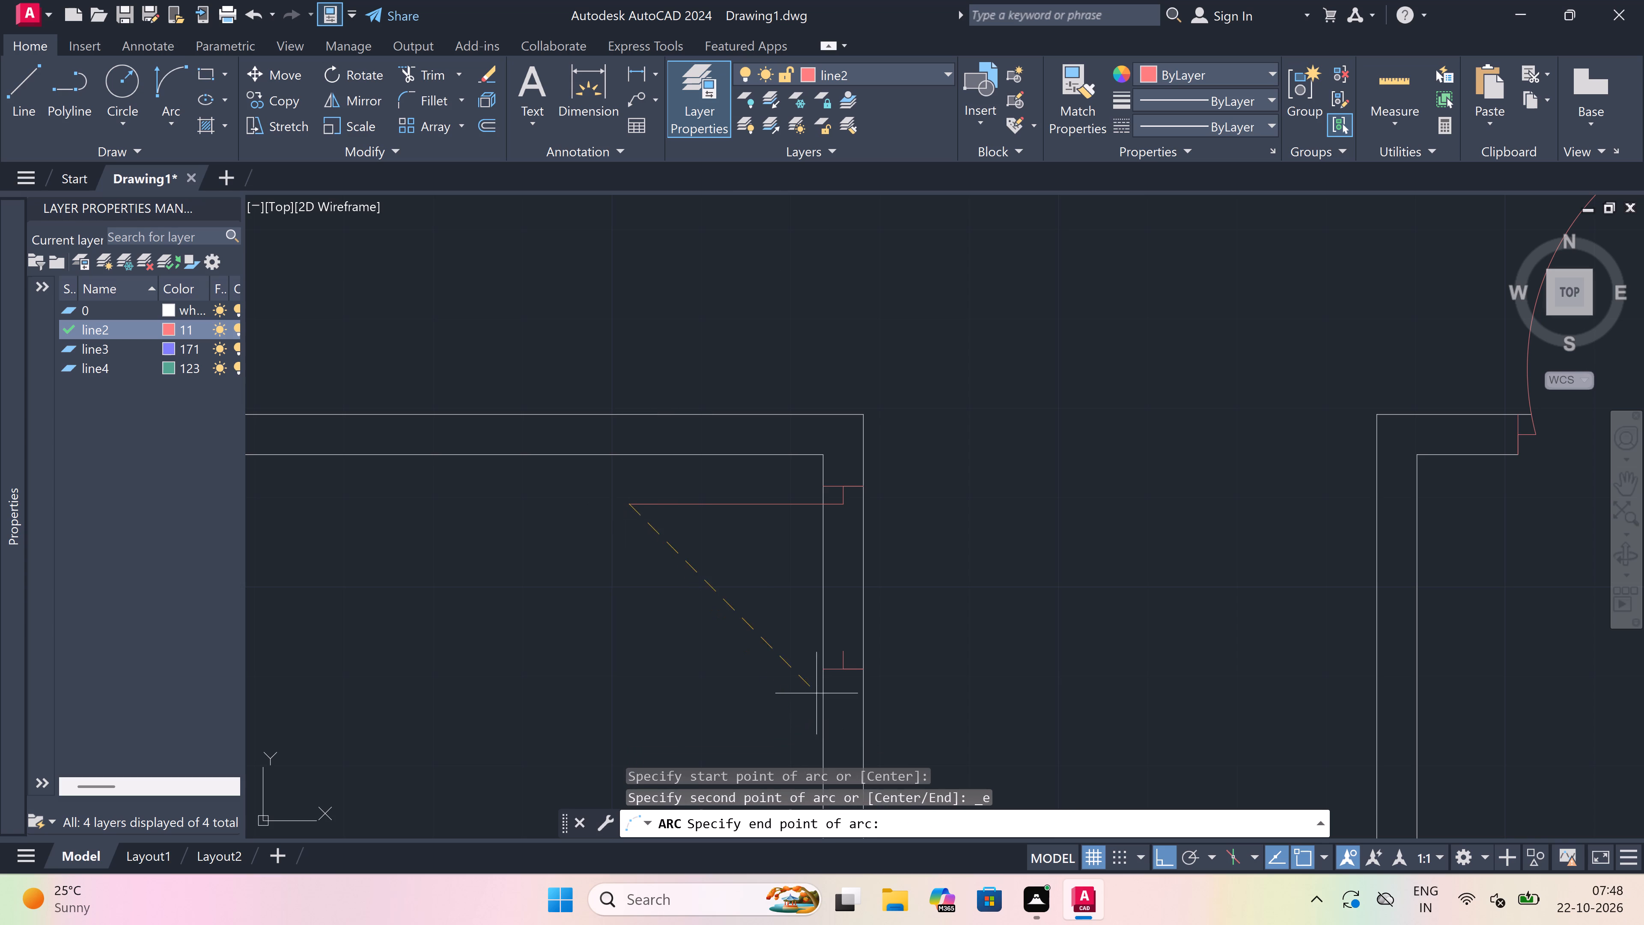
{"action": "left_click", "coordinate": [846, 650]}
{"action": "left_click", "coordinate": [778, 697]}
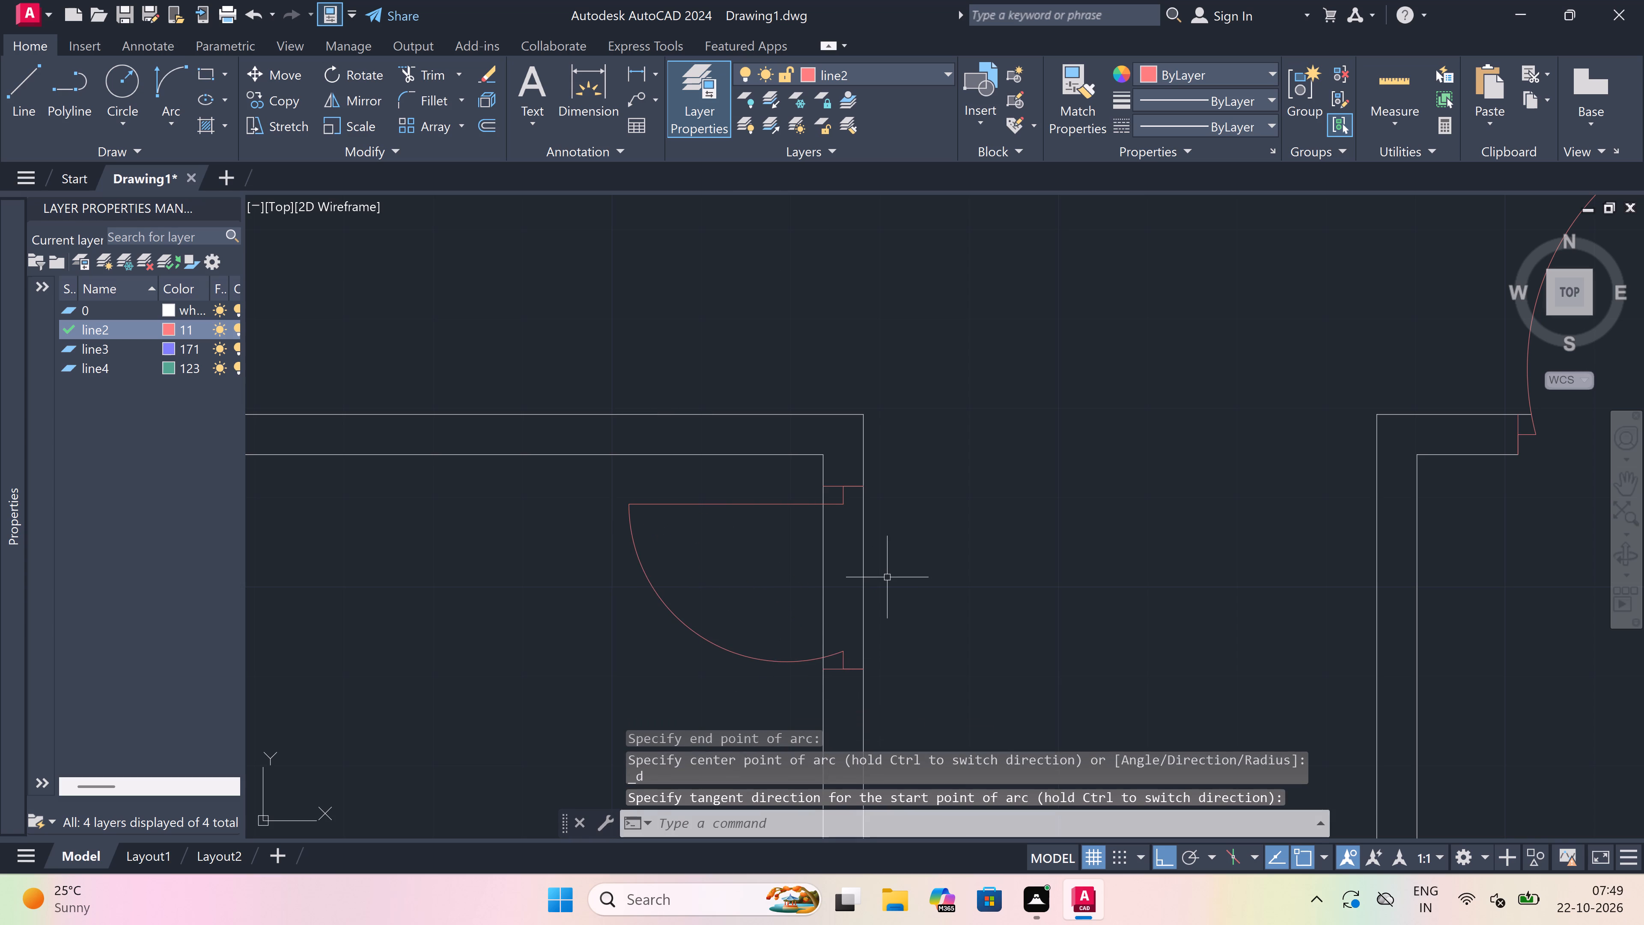
Trim the two vertical wall lines between the jambs to open the left small room's 2' doorway.
{"action": "key", "text": "t"}
{"action": "key", "text": "r"}
{"action": "key", "text": "space"}
{"action": "left_click", "coordinate": [791, 571]}
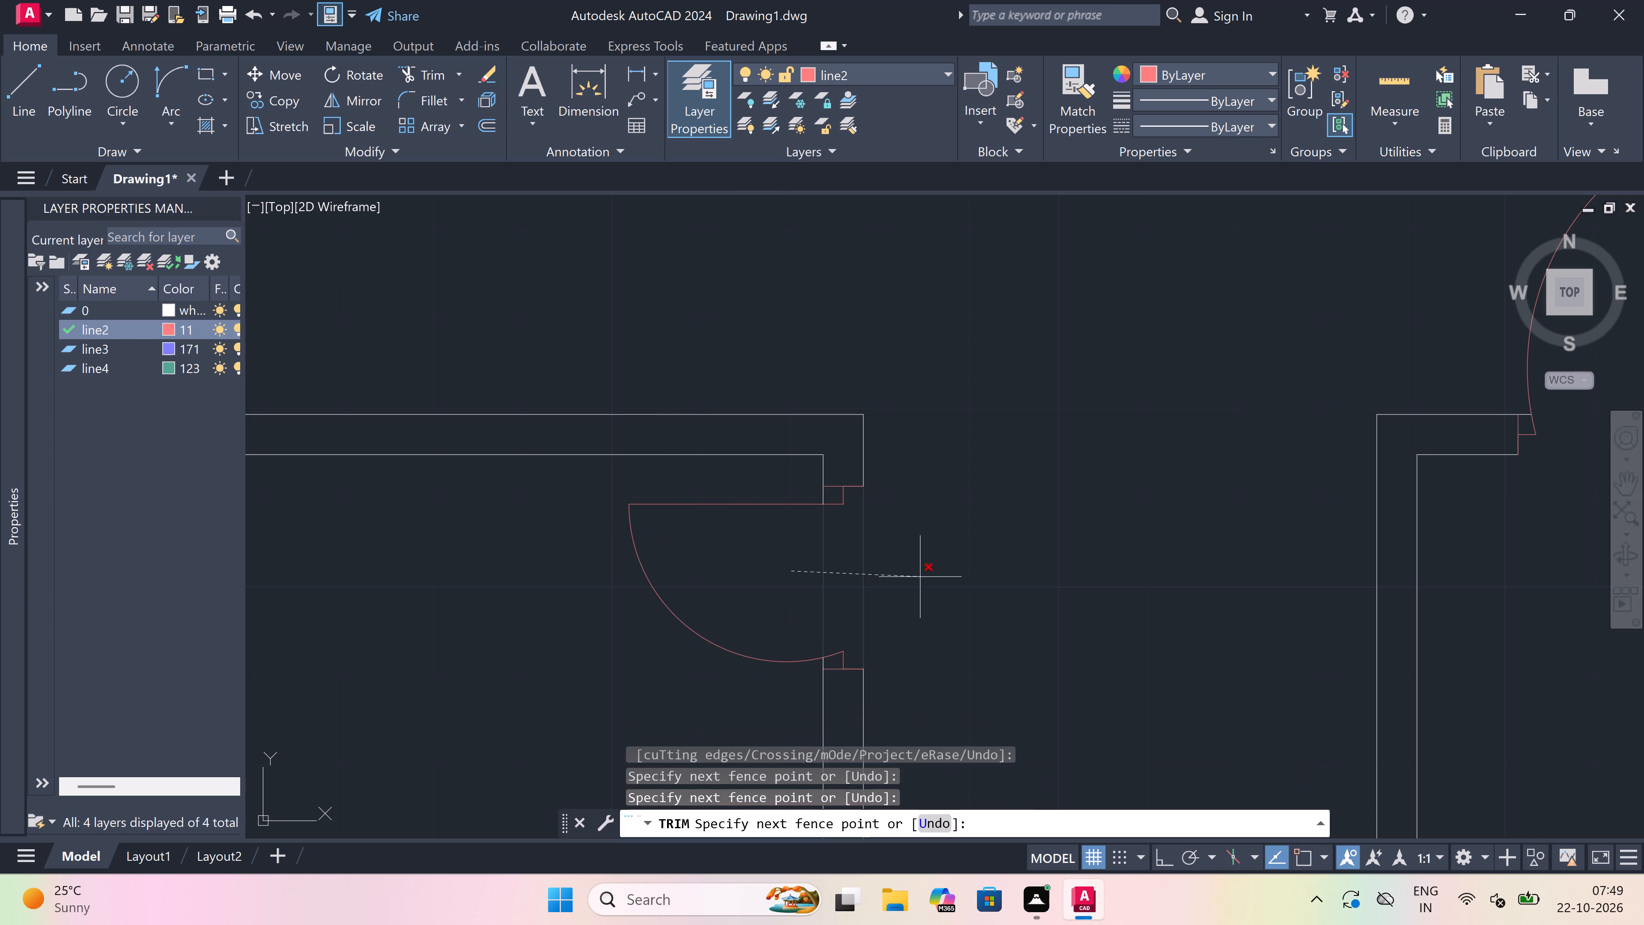
{"action": "left_click", "coordinate": [921, 577]}
{"action": "key", "text": "Escape"}
Draw a horizontal jamb across the right small room's inner vertical wall, just below its top corner.
{"action": "scroll", "coordinate": [737, 621], "scroll_direction": "down", "scroll_amount": 4}
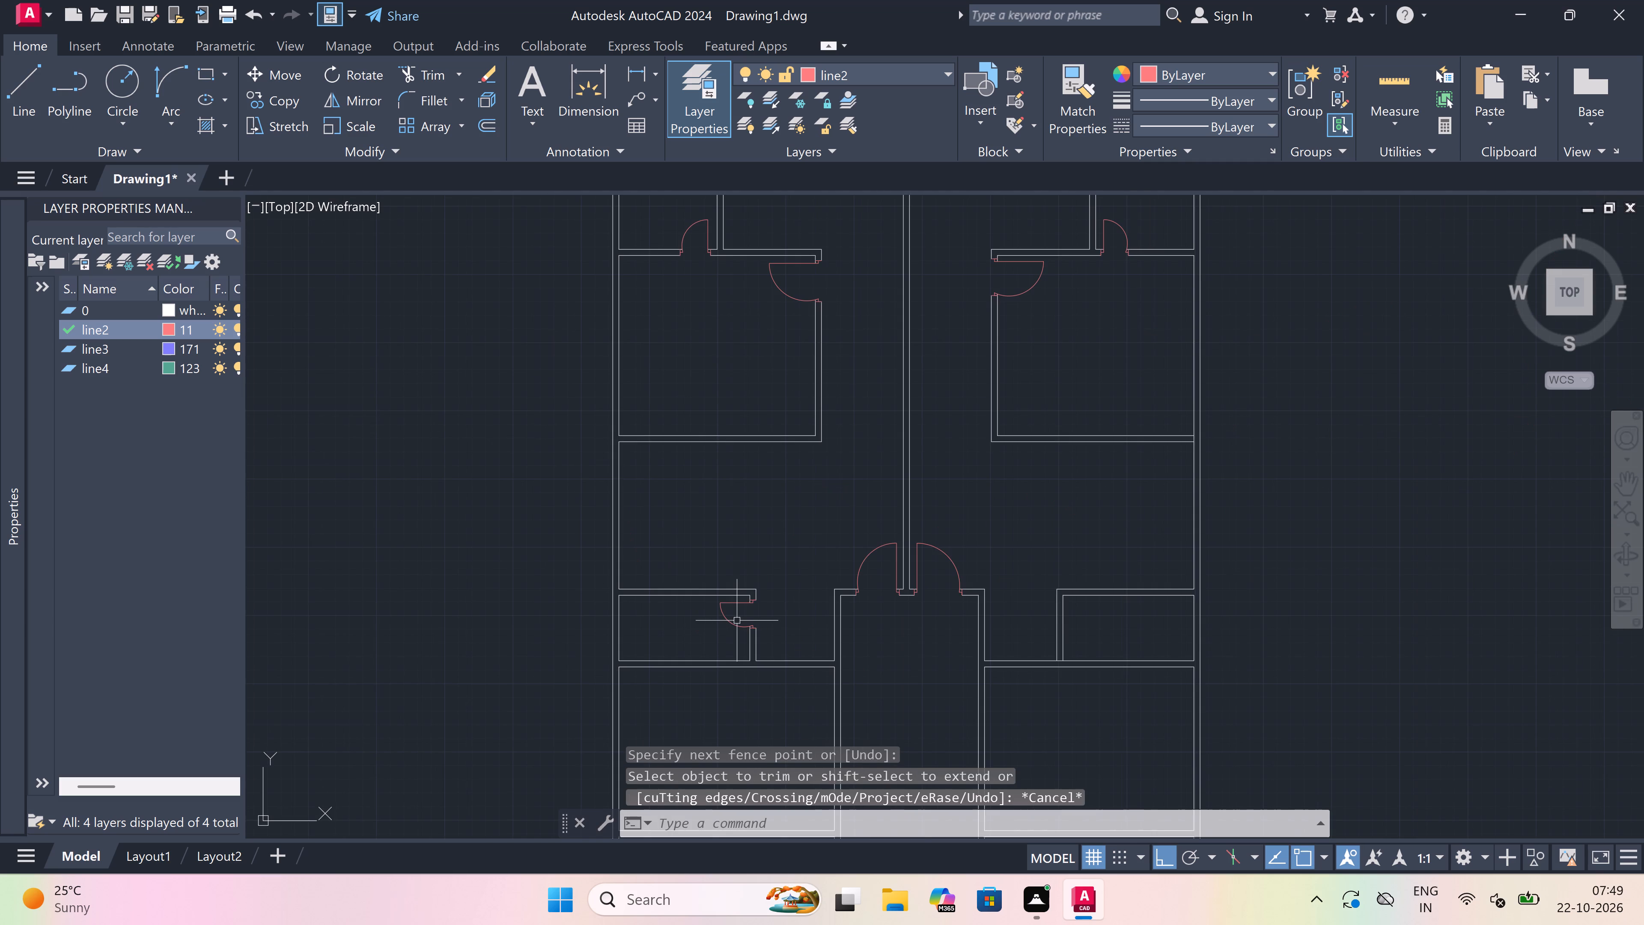
{"action": "key", "text": "l"}
{"action": "key", "text": "space"}
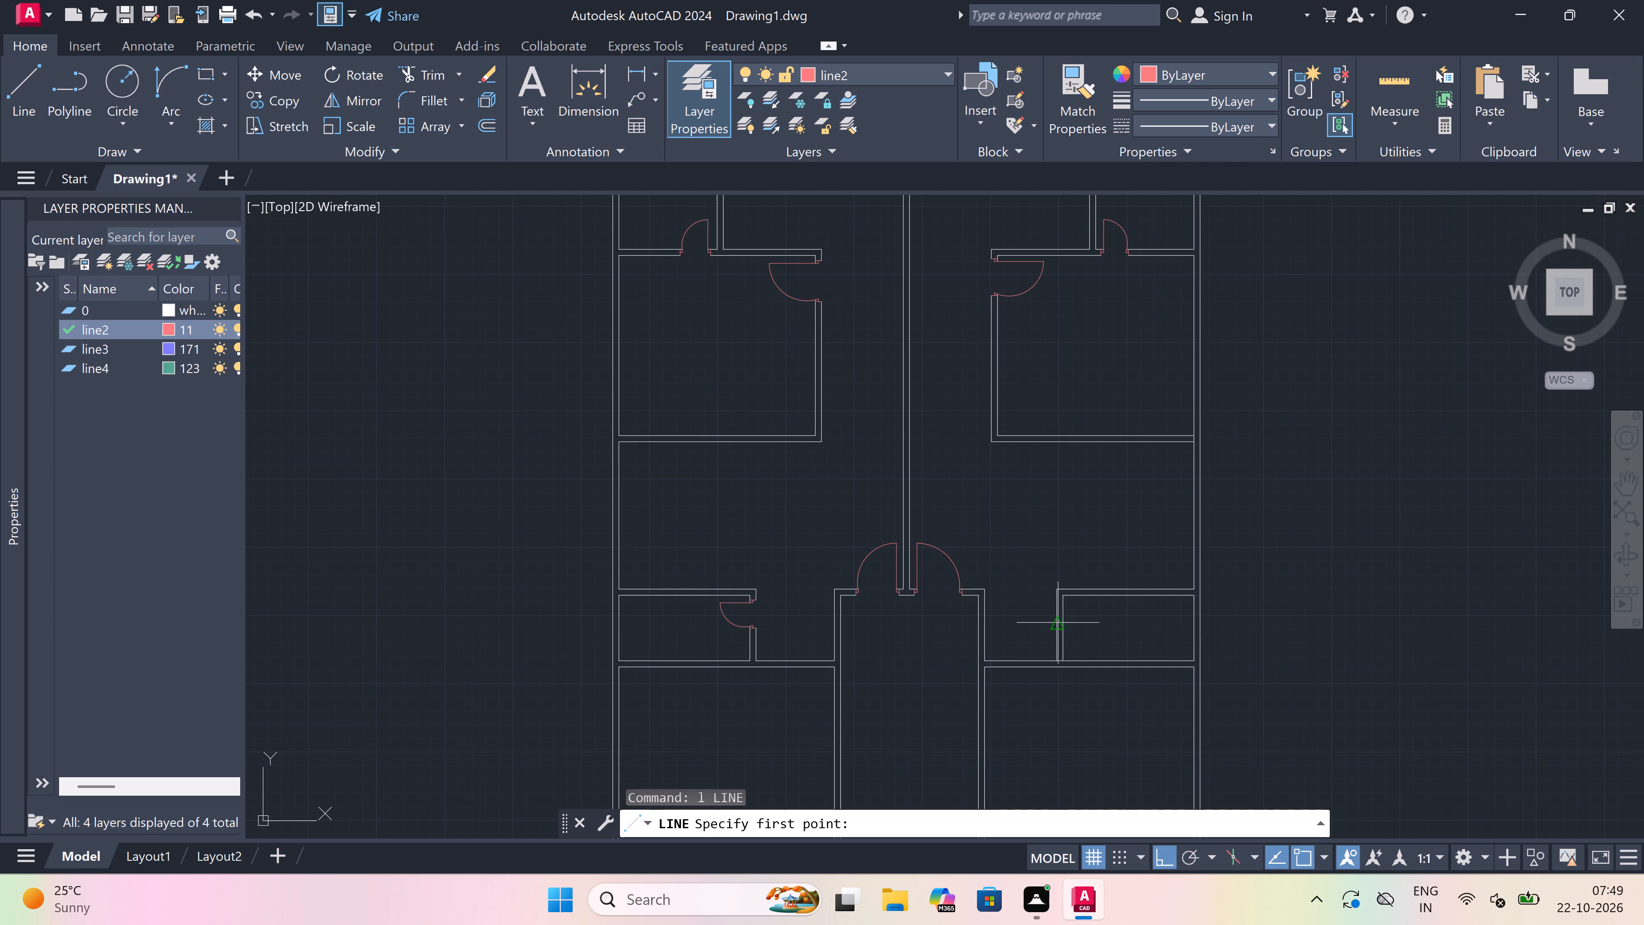
{"action": "scroll", "coordinate": [1045, 607], "scroll_direction": "up", "scroll_amount": 2}
{"action": "scroll", "coordinate": [1124, 577], "scroll_direction": "up", "scroll_amount": 2}
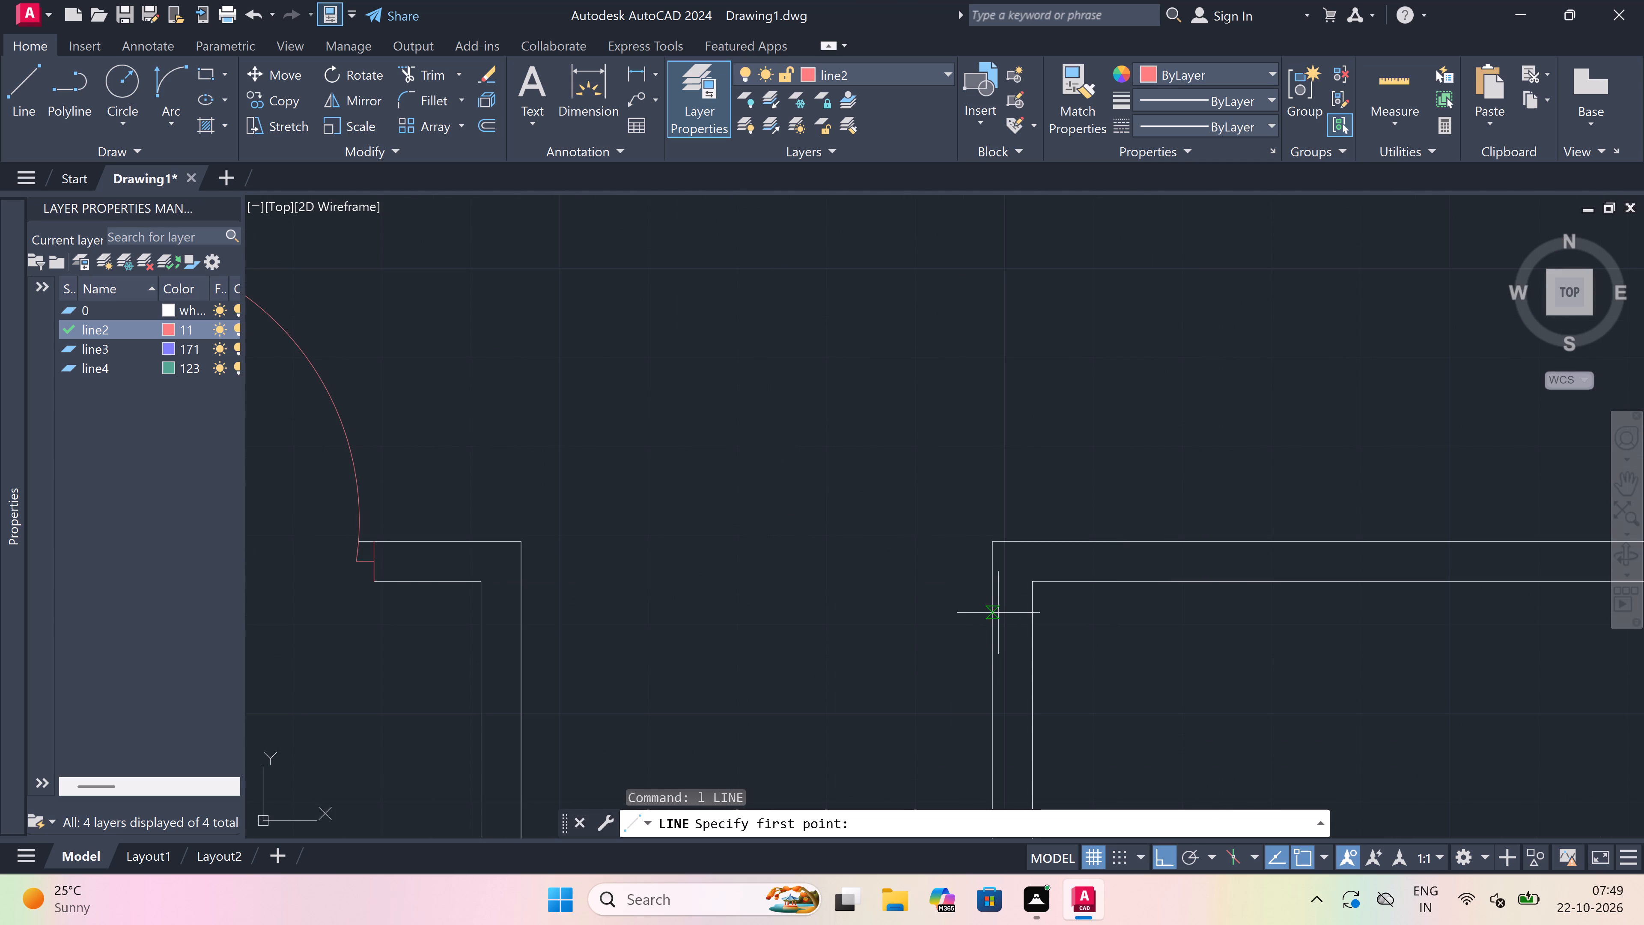
{"action": "left_click", "coordinate": [992, 624]}
{"action": "key", "text": "Escape"}
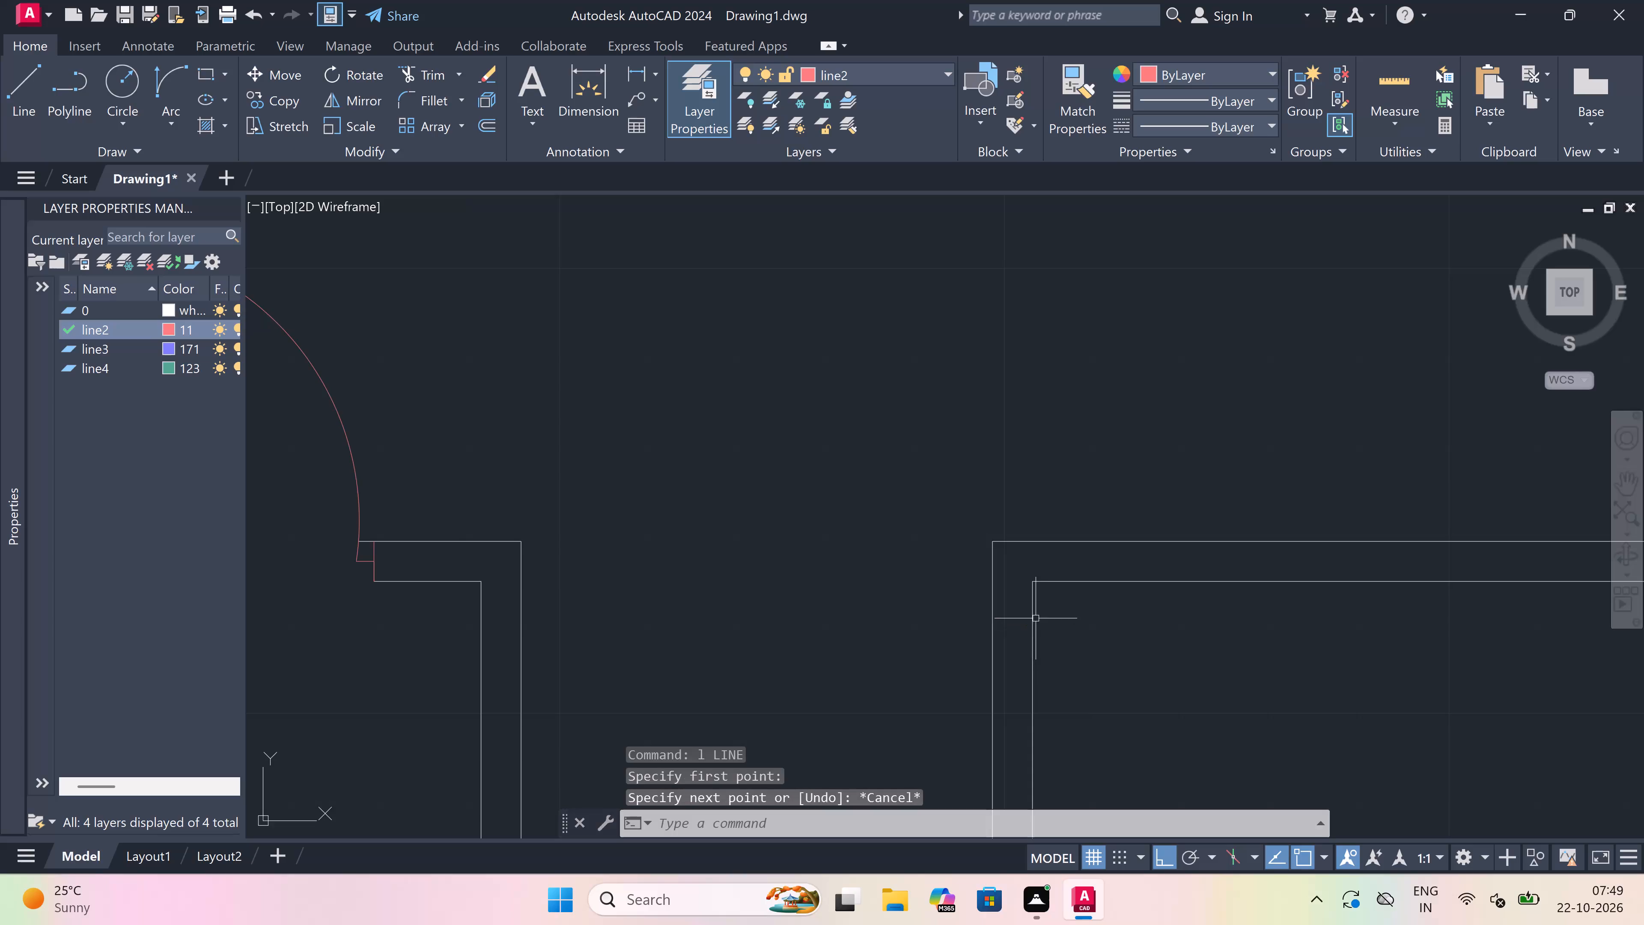
{"action": "key", "text": "space"}
{"action": "left_click", "coordinate": [1031, 619]}
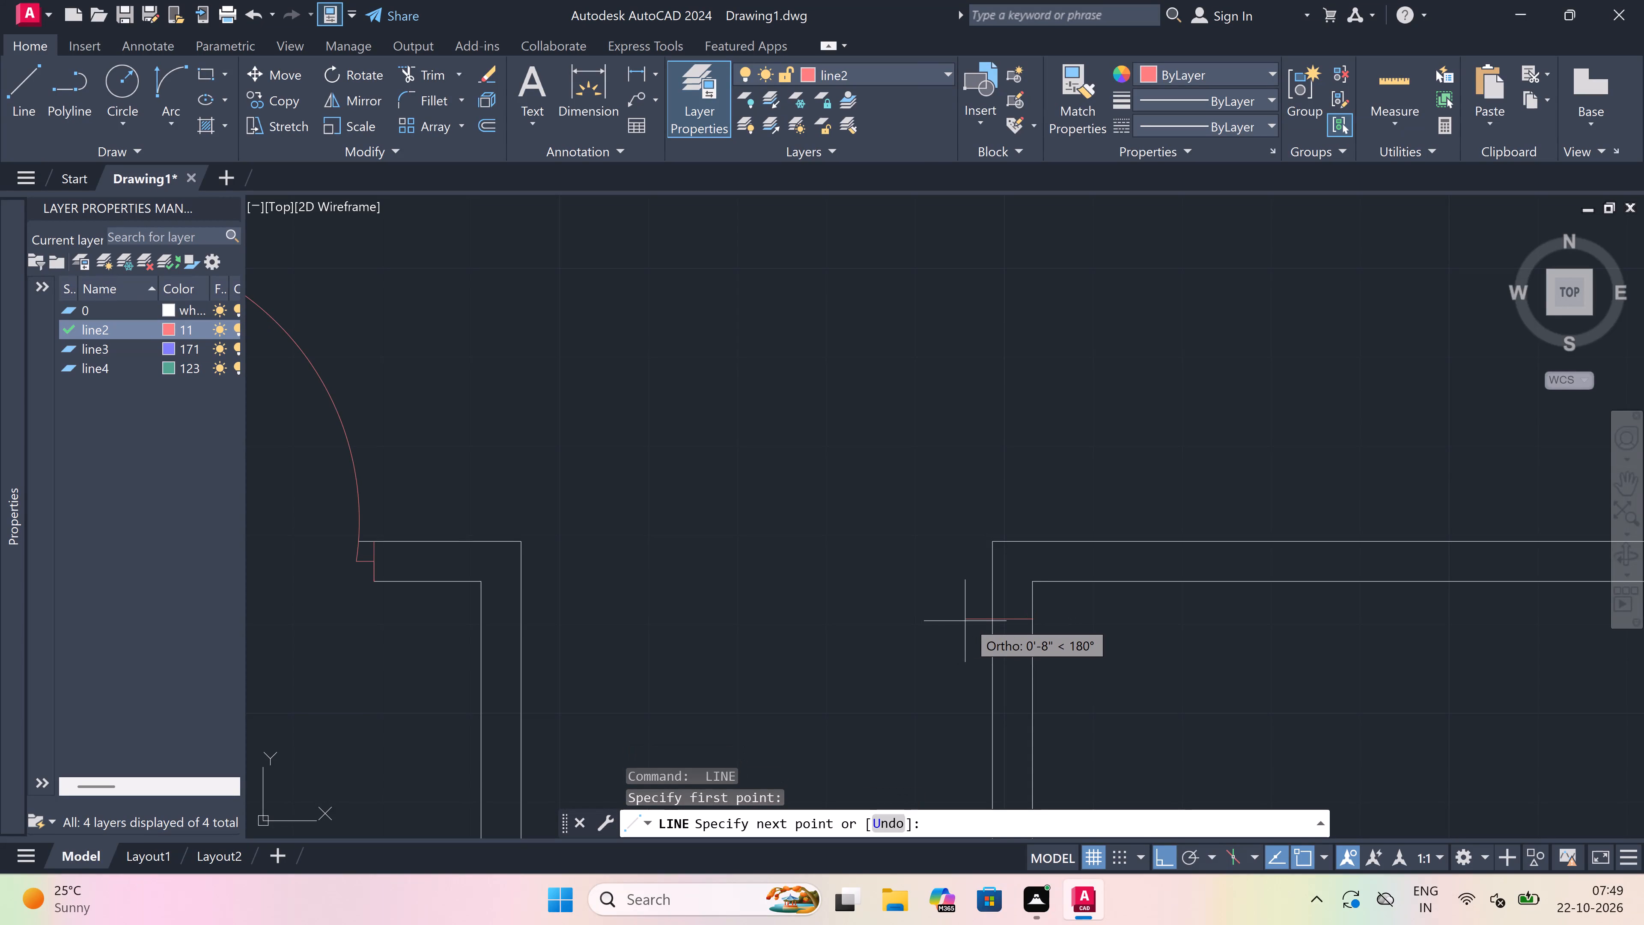
{"action": "left_click", "coordinate": [987, 616]}
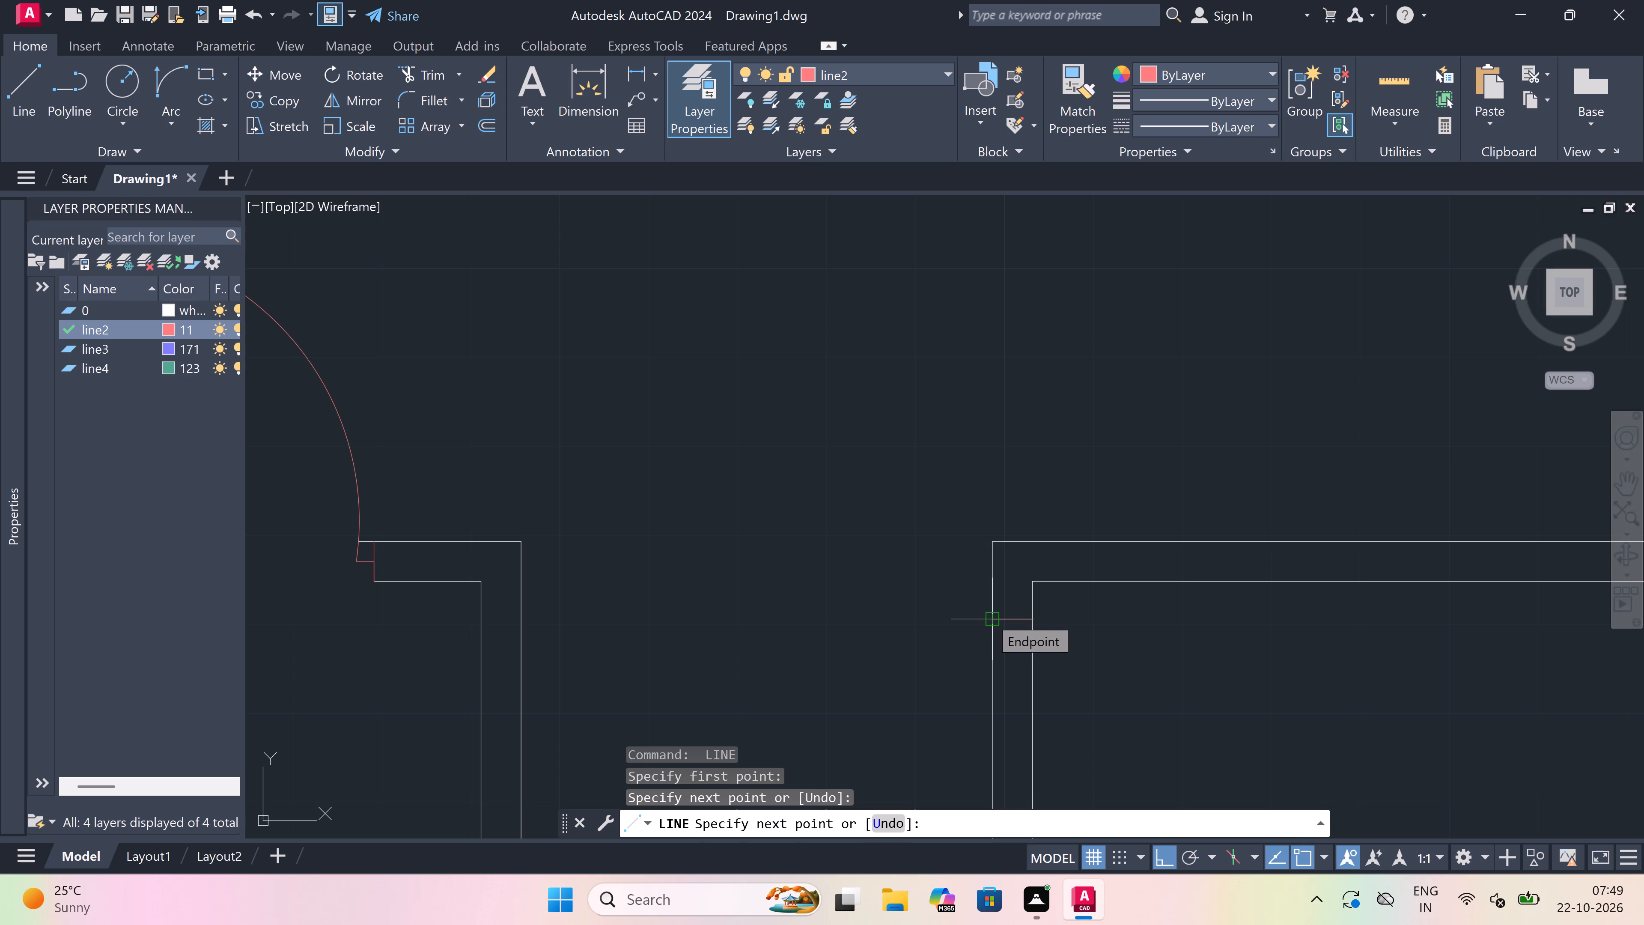
From the jamb's midpoint, draw a 2" stub downward and a 2' door leaf rightward into the right small room.
{"action": "scroll", "coordinate": [1019, 618], "scroll_direction": "up", "scroll_amount": 2}
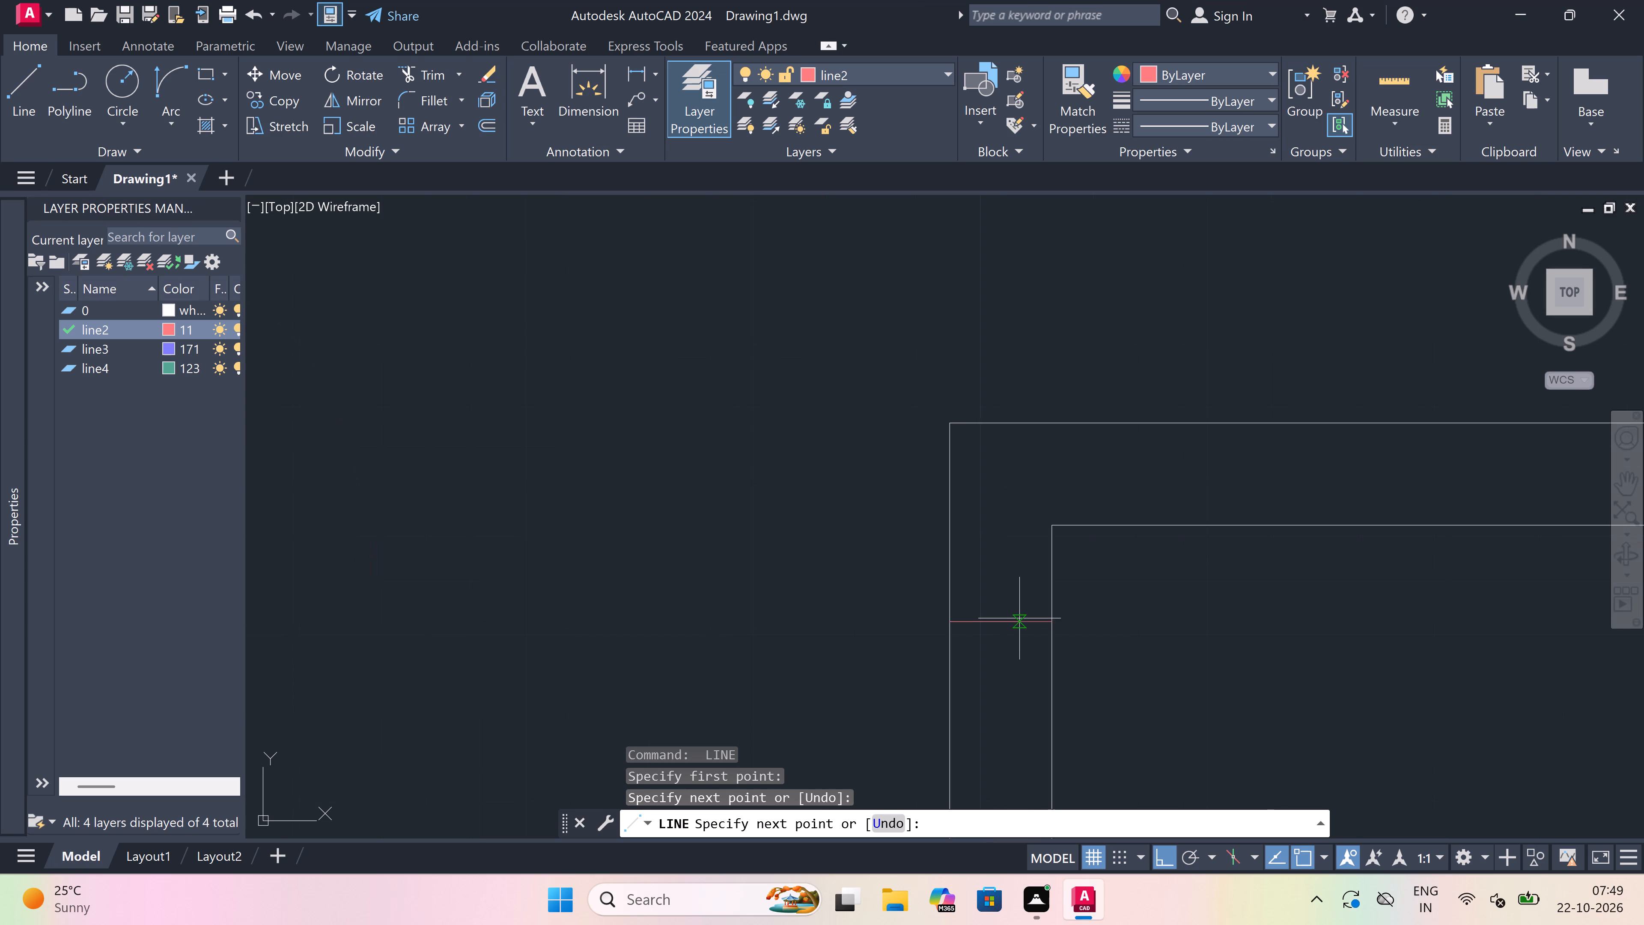
{"action": "left_click", "coordinate": [1003, 621]}
{"action": "scroll", "coordinate": [1002, 621], "scroll_direction": "down", "scroll_amount": 3}
{"action": "scroll", "coordinate": [989, 648], "scroll_direction": "up", "scroll_amount": 1}
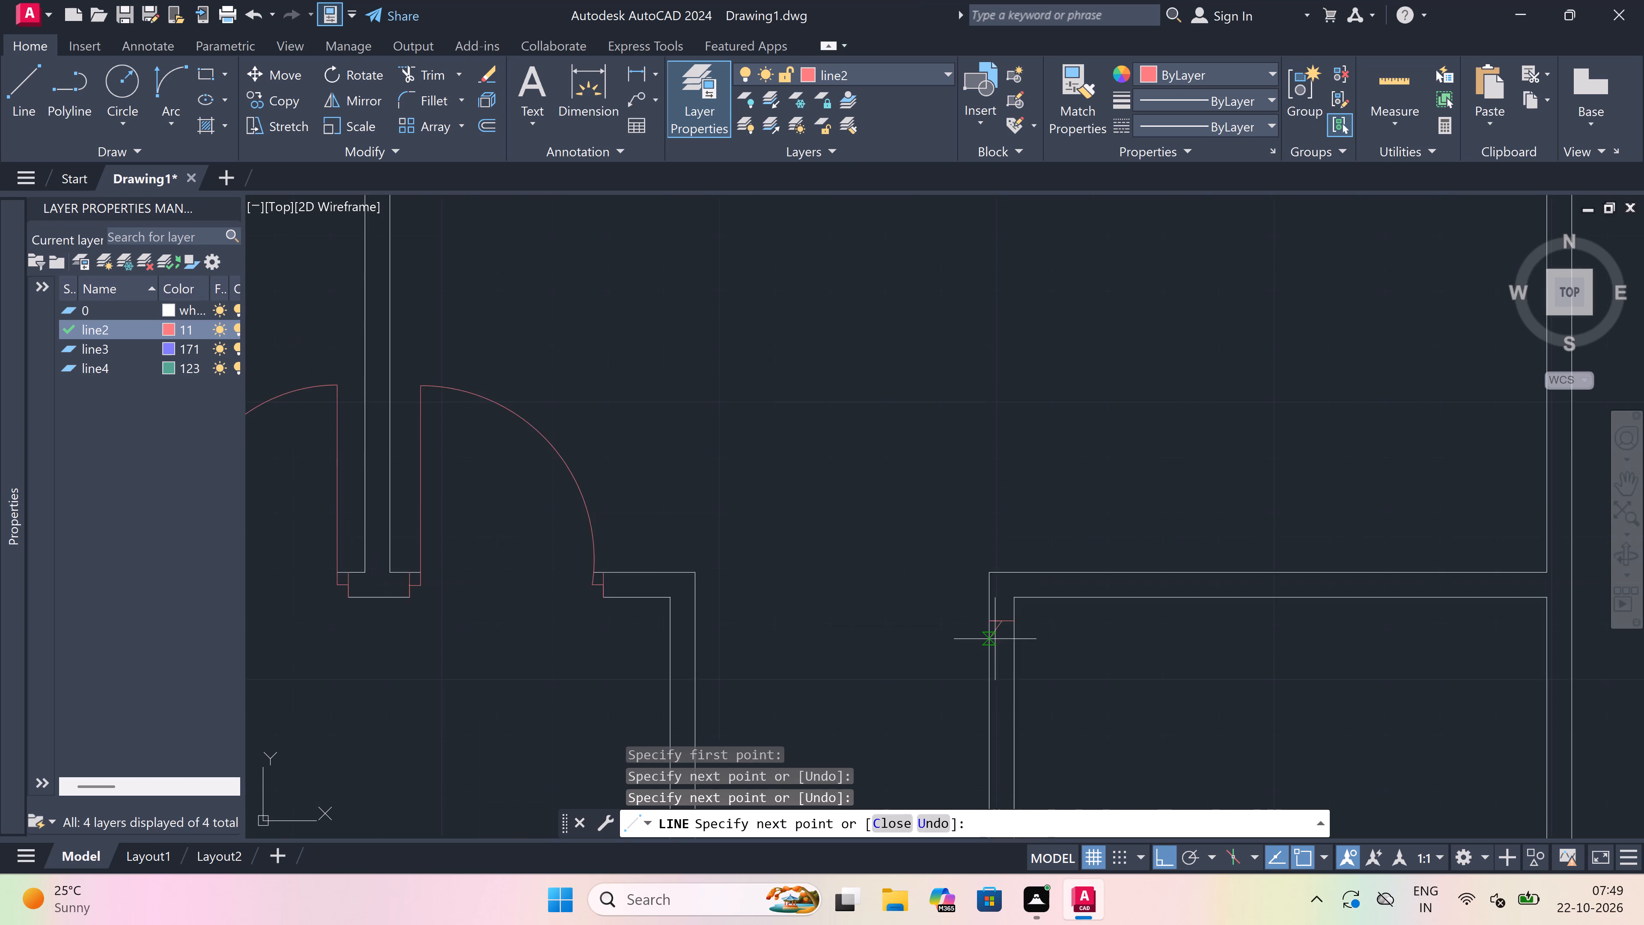
{"action": "scroll", "coordinate": [989, 648], "scroll_direction": "up", "scroll_amount": 1}
{"action": "type", "text": "2\""}
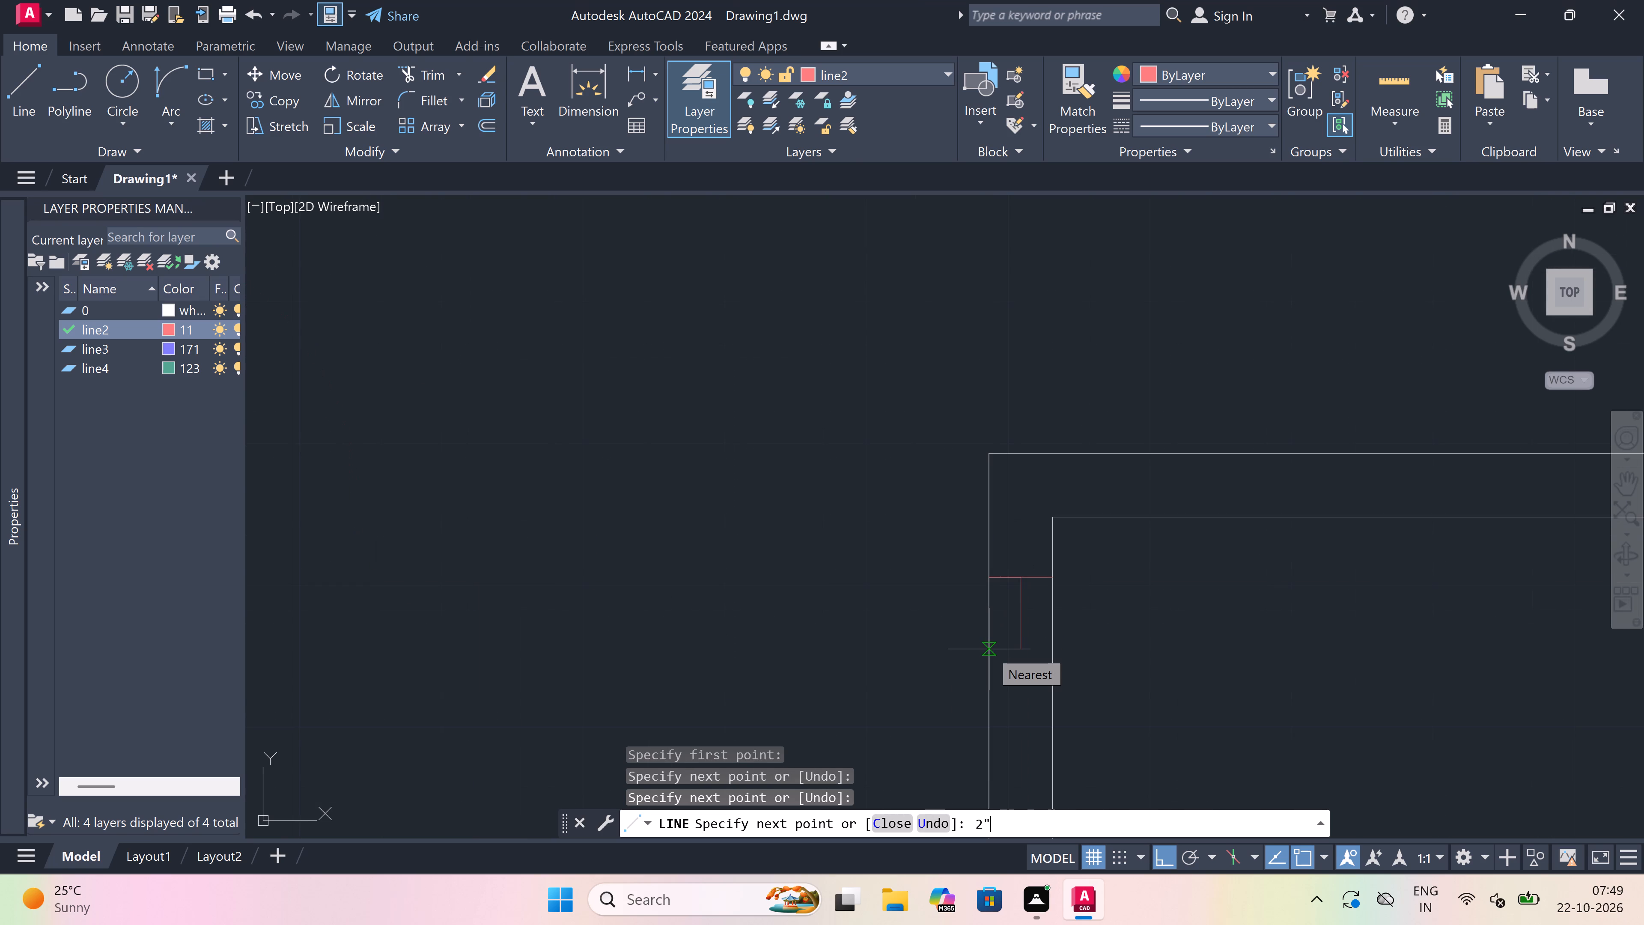
{"action": "key", "text": "space"}
{"action": "scroll", "coordinate": [918, 625], "scroll_direction": "down", "scroll_amount": 3}
{"action": "scroll", "coordinate": [1129, 638], "scroll_direction": "up", "scroll_amount": 3}
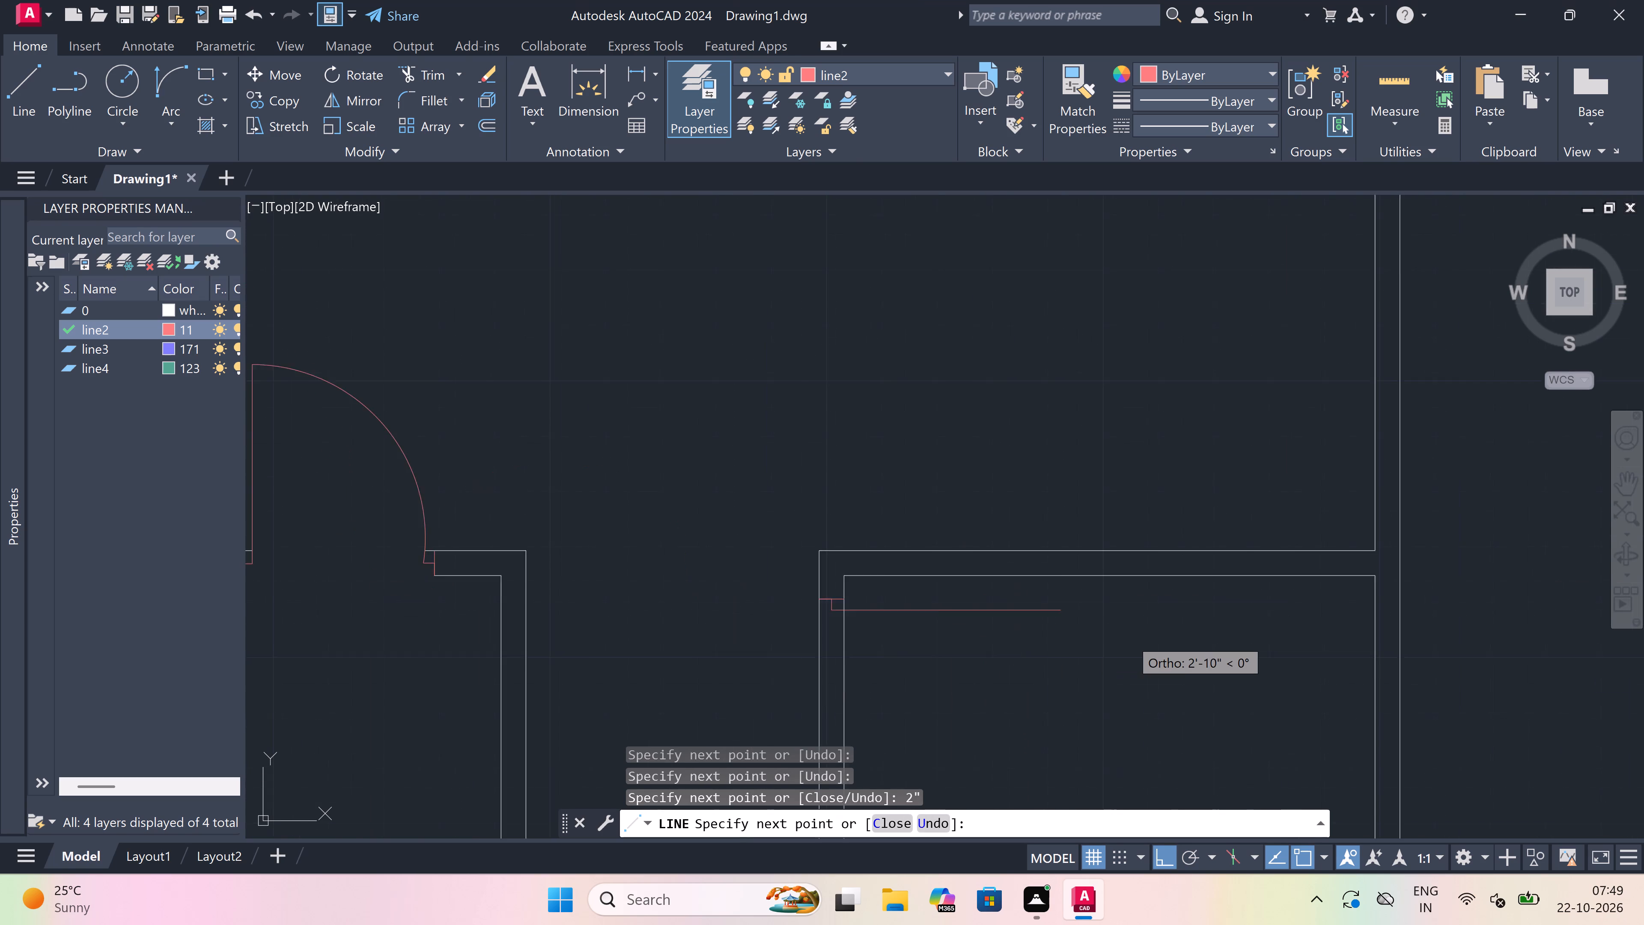
{"action": "type", "text": "2'"}
{"action": "key", "text": "space"}
{"action": "key", "text": "Escape"}
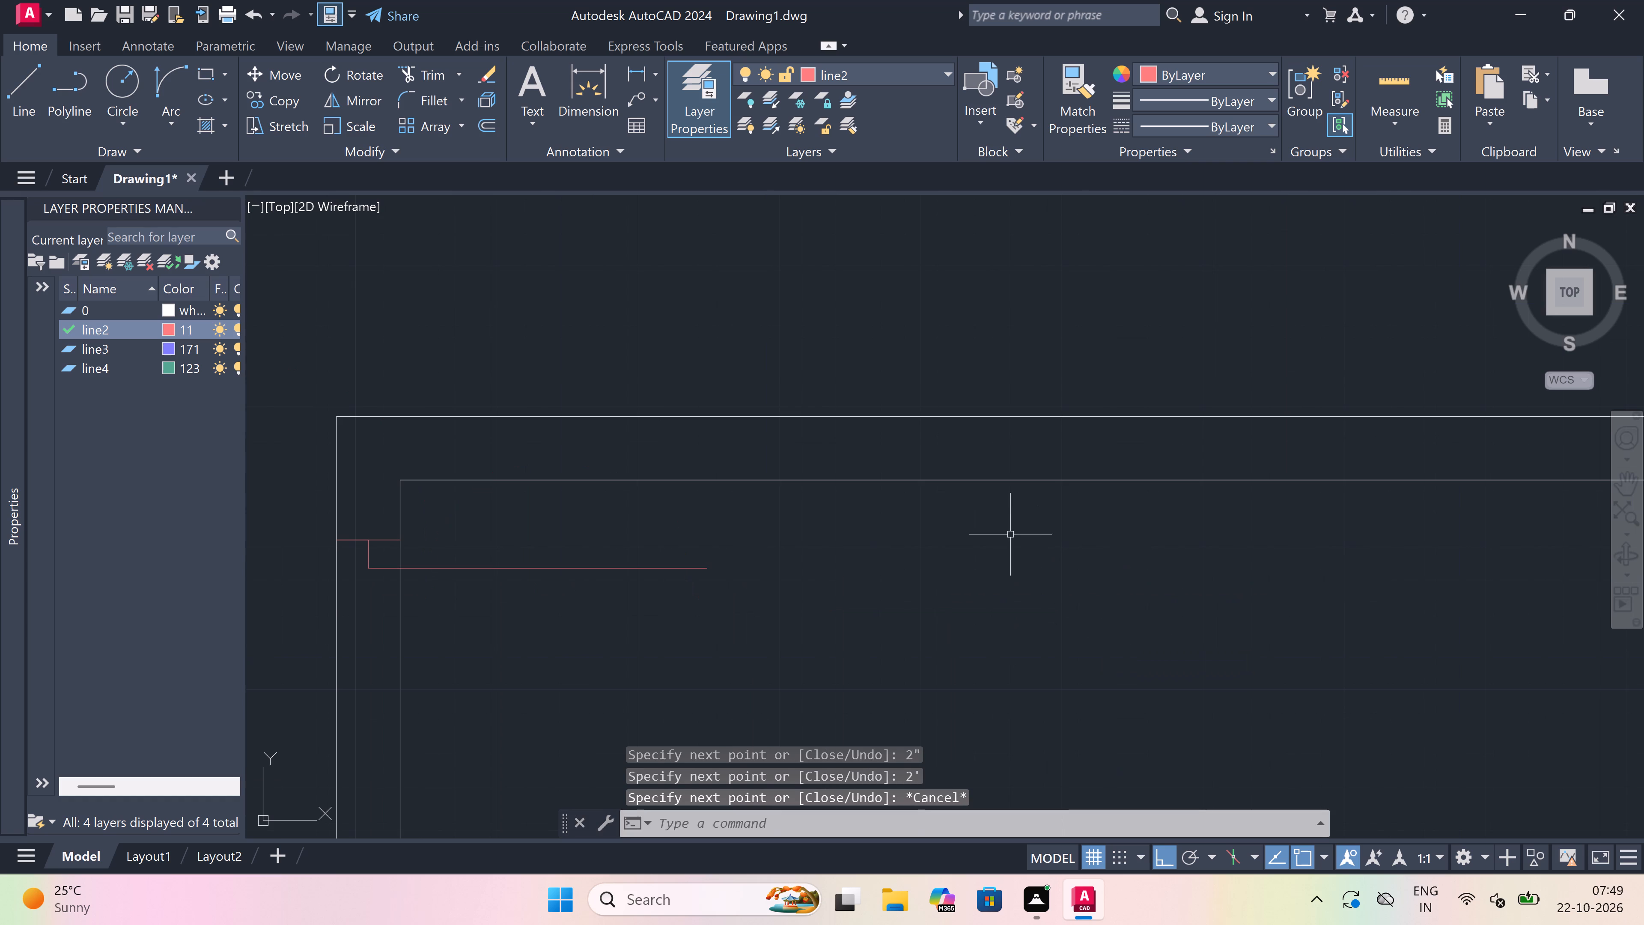
Draw the lower jamb across the right small room's same vertical wall, with a 2" stub upward from its midpoint.
{"action": "key", "text": "space"}
{"action": "scroll", "coordinate": [898, 507], "scroll_direction": "down", "scroll_amount": 3}
{"action": "scroll", "coordinate": [748, 571], "scroll_direction": "up", "scroll_amount": 1}
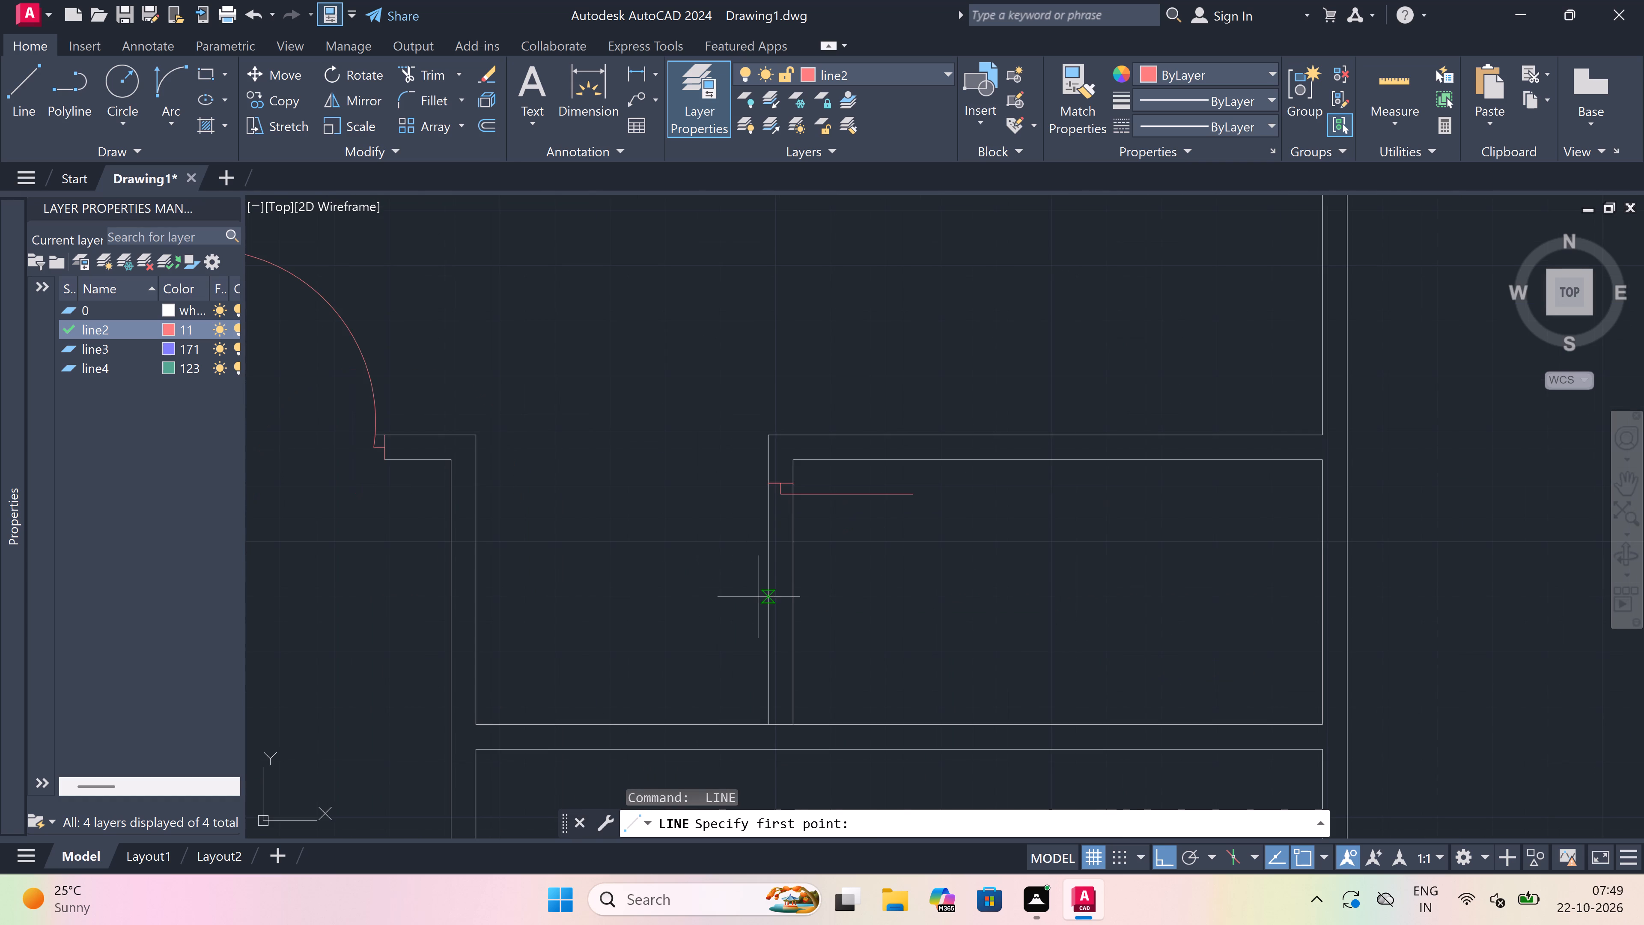
{"action": "scroll", "coordinate": [766, 585], "scroll_direction": "up", "scroll_amount": 3}
{"action": "scroll", "coordinate": [765, 600], "scroll_direction": "down", "scroll_amount": 1}
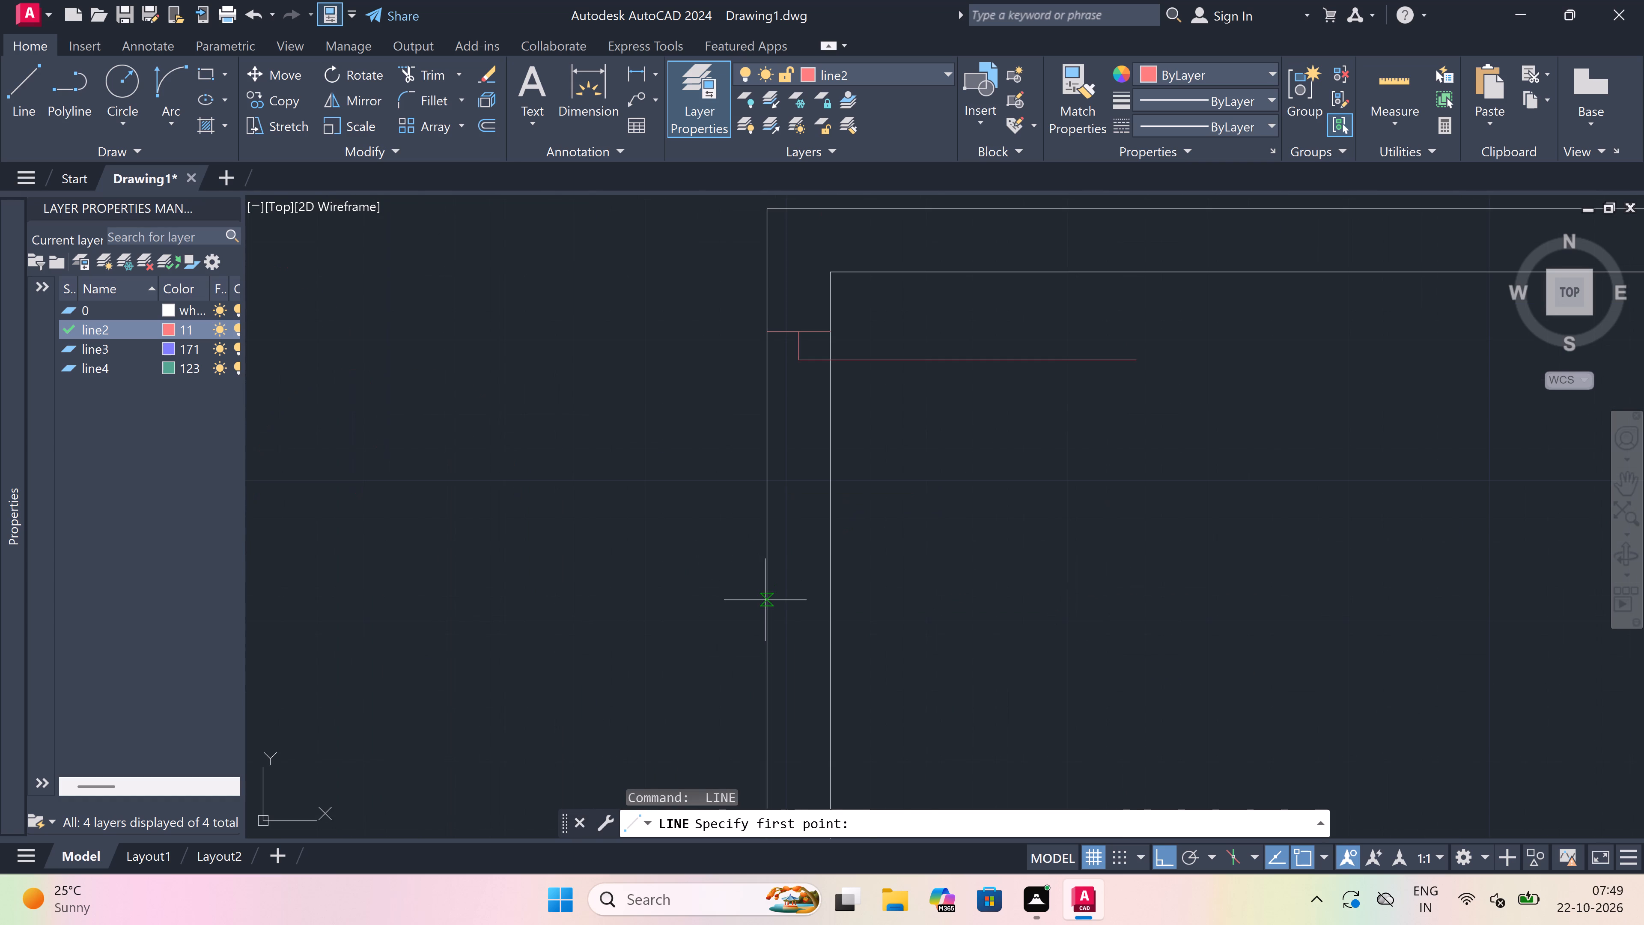
{"action": "left_click", "coordinate": [766, 600]}
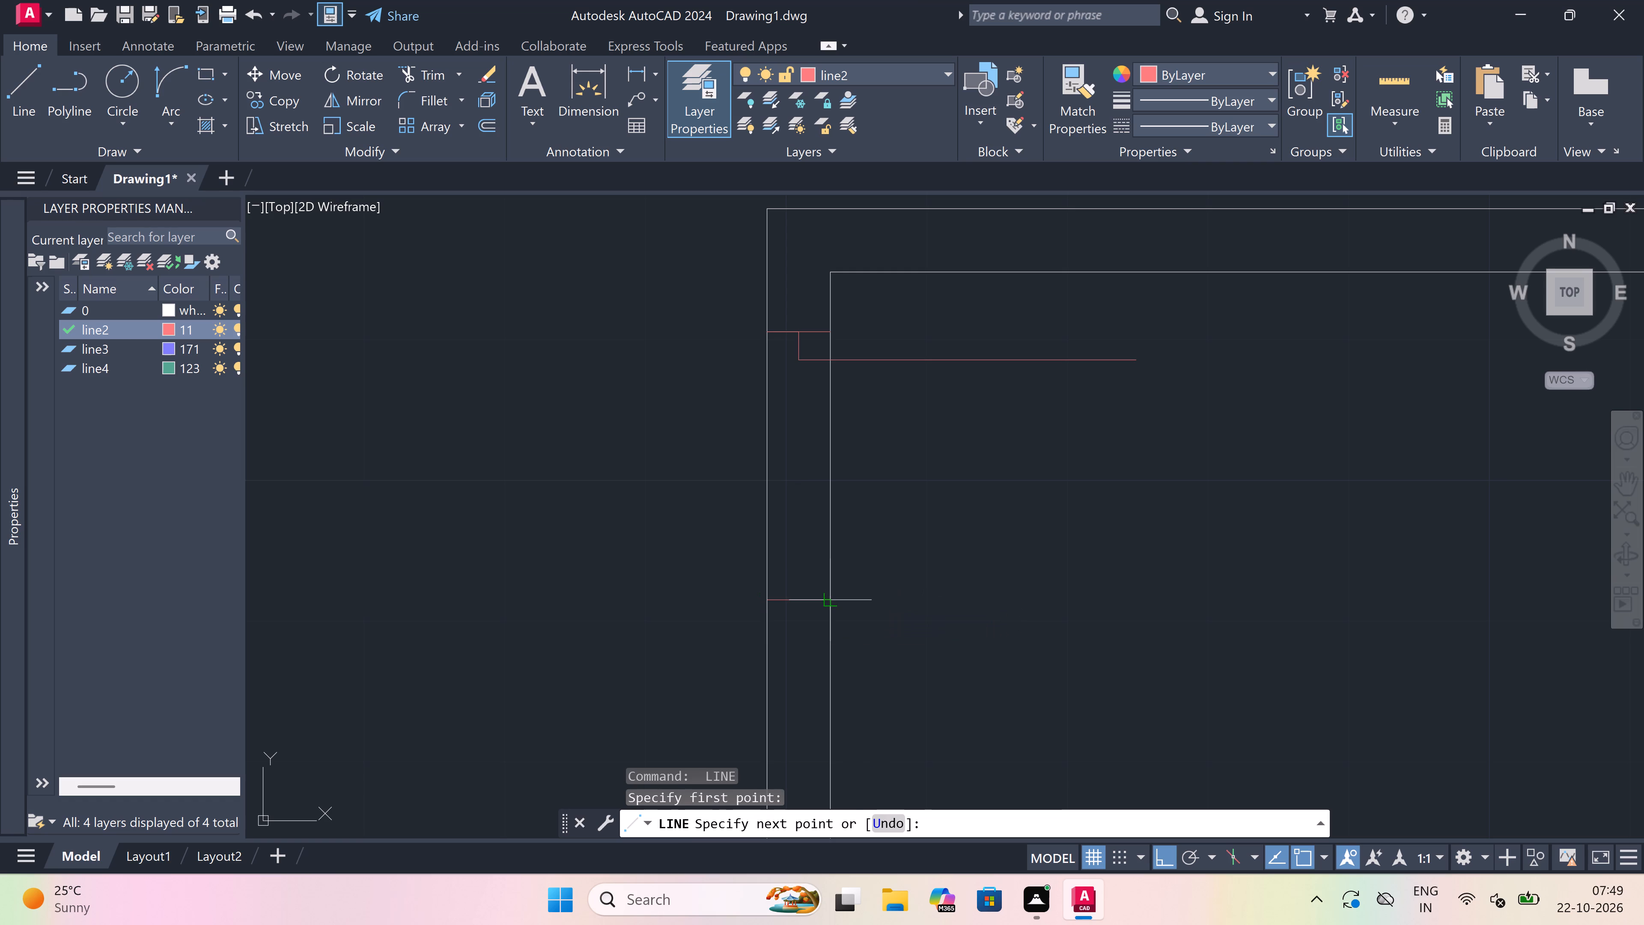
{"action": "left_click", "coordinate": [834, 599]}
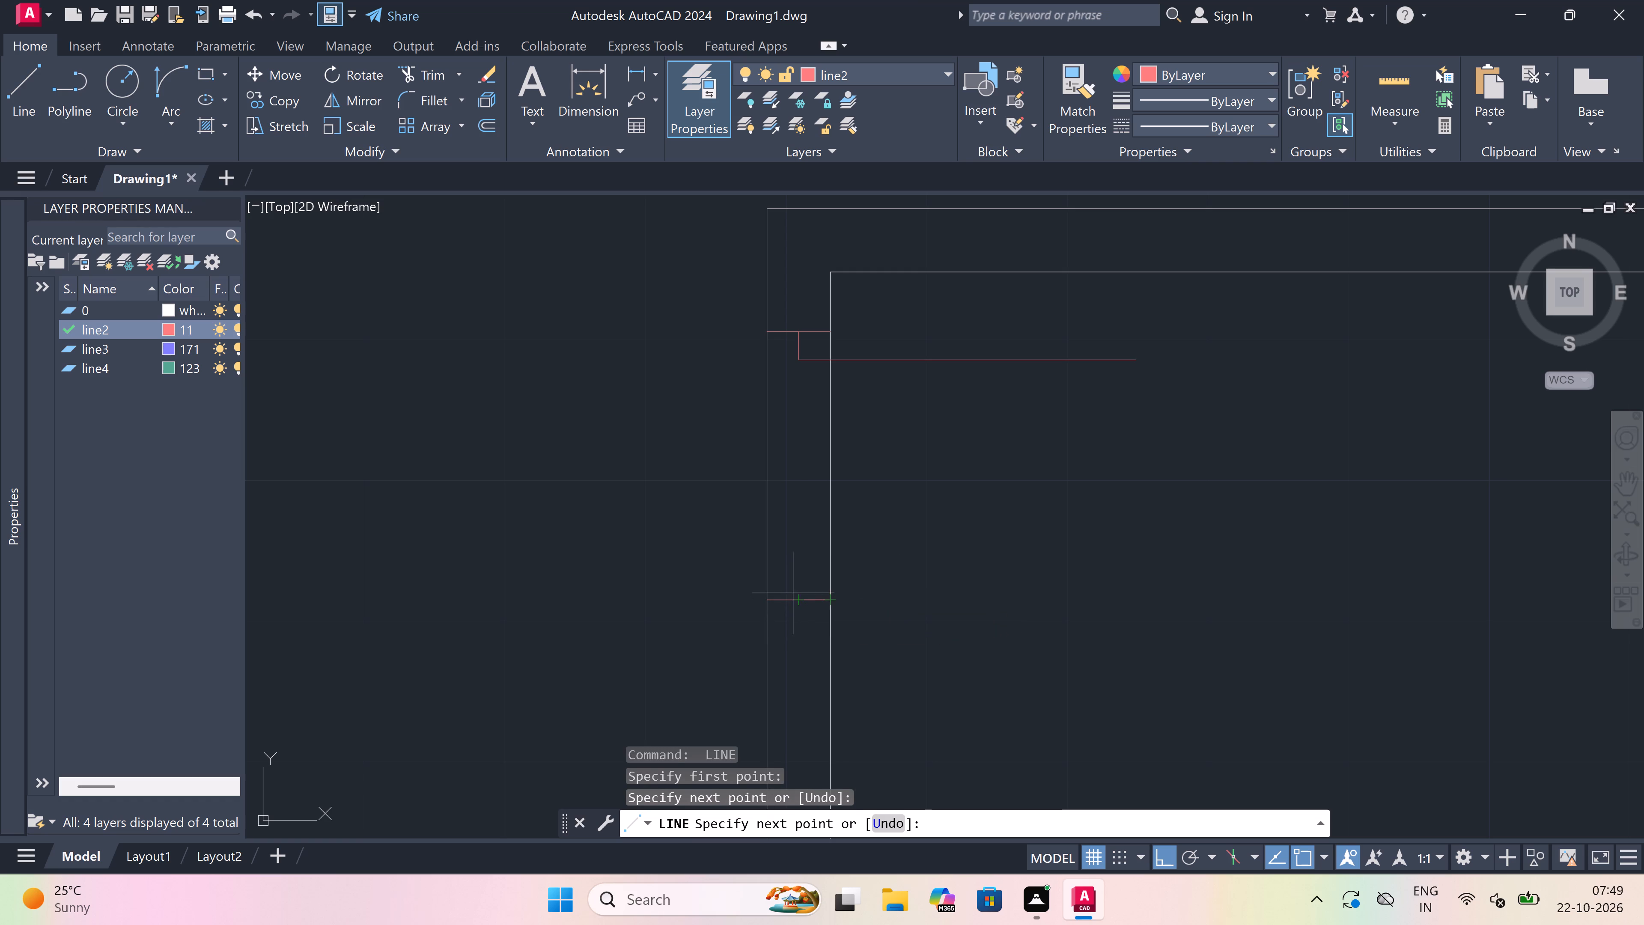
{"action": "left_click", "coordinate": [801, 612]}
{"action": "type", "text": "2\""}
{"action": "key", "text": "space"}
{"action": "key", "text": "Escape"}
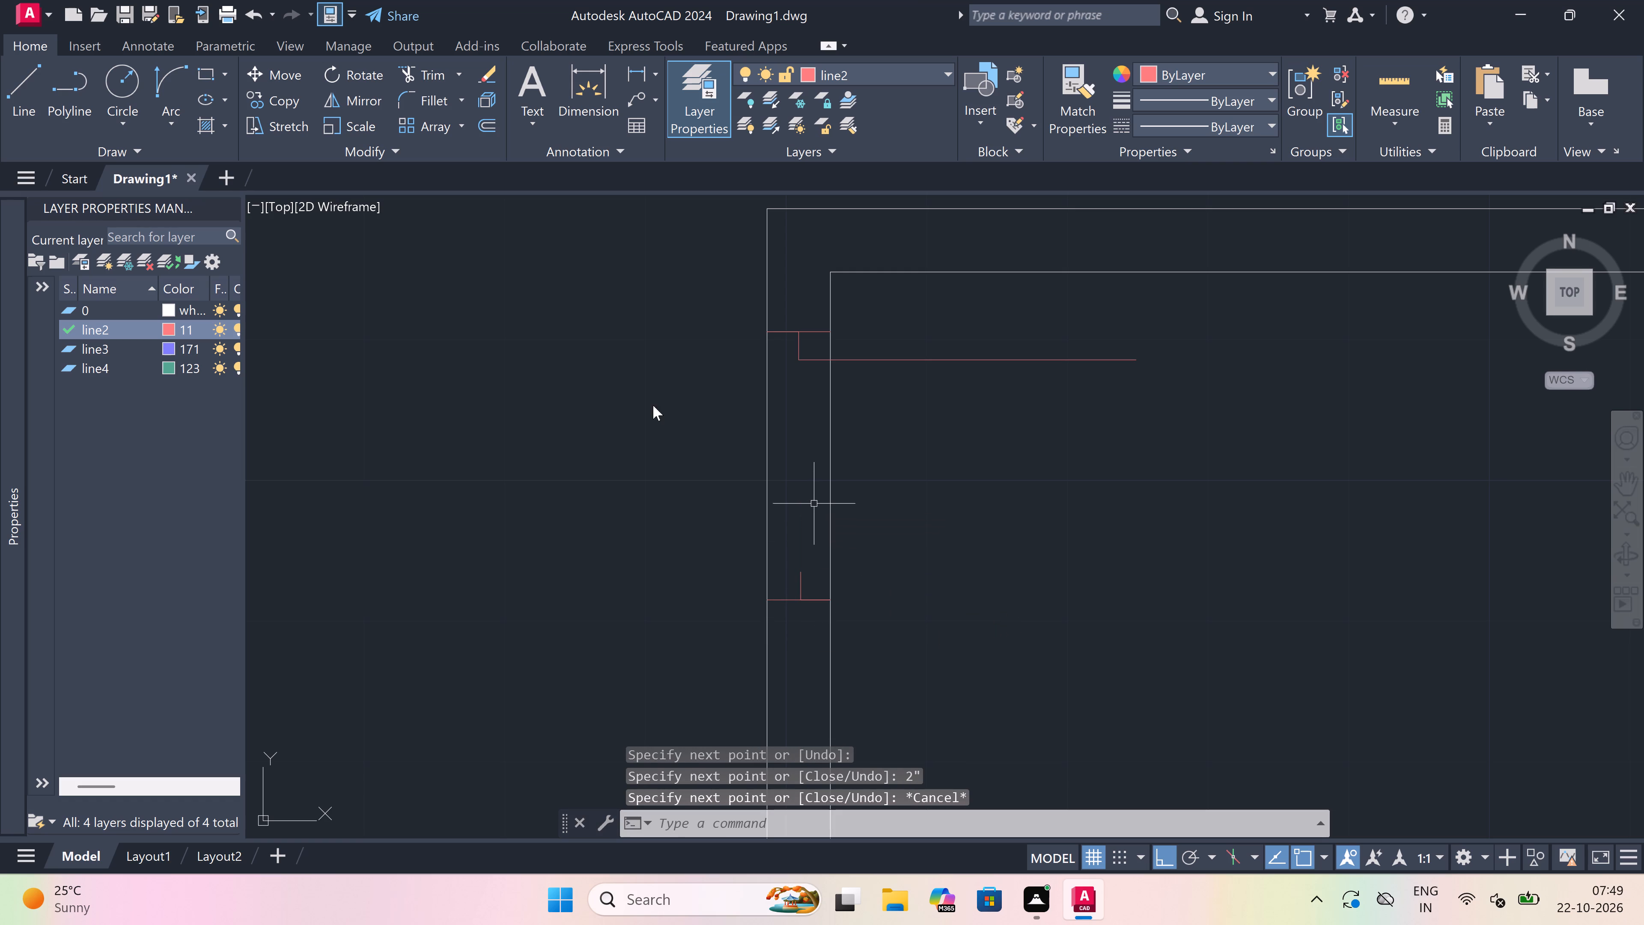
Draw the 2' door's swing arc from the leaf's right end to the lower stub's end, with a downward start tangent.
{"action": "left_click", "coordinate": [173, 79]}
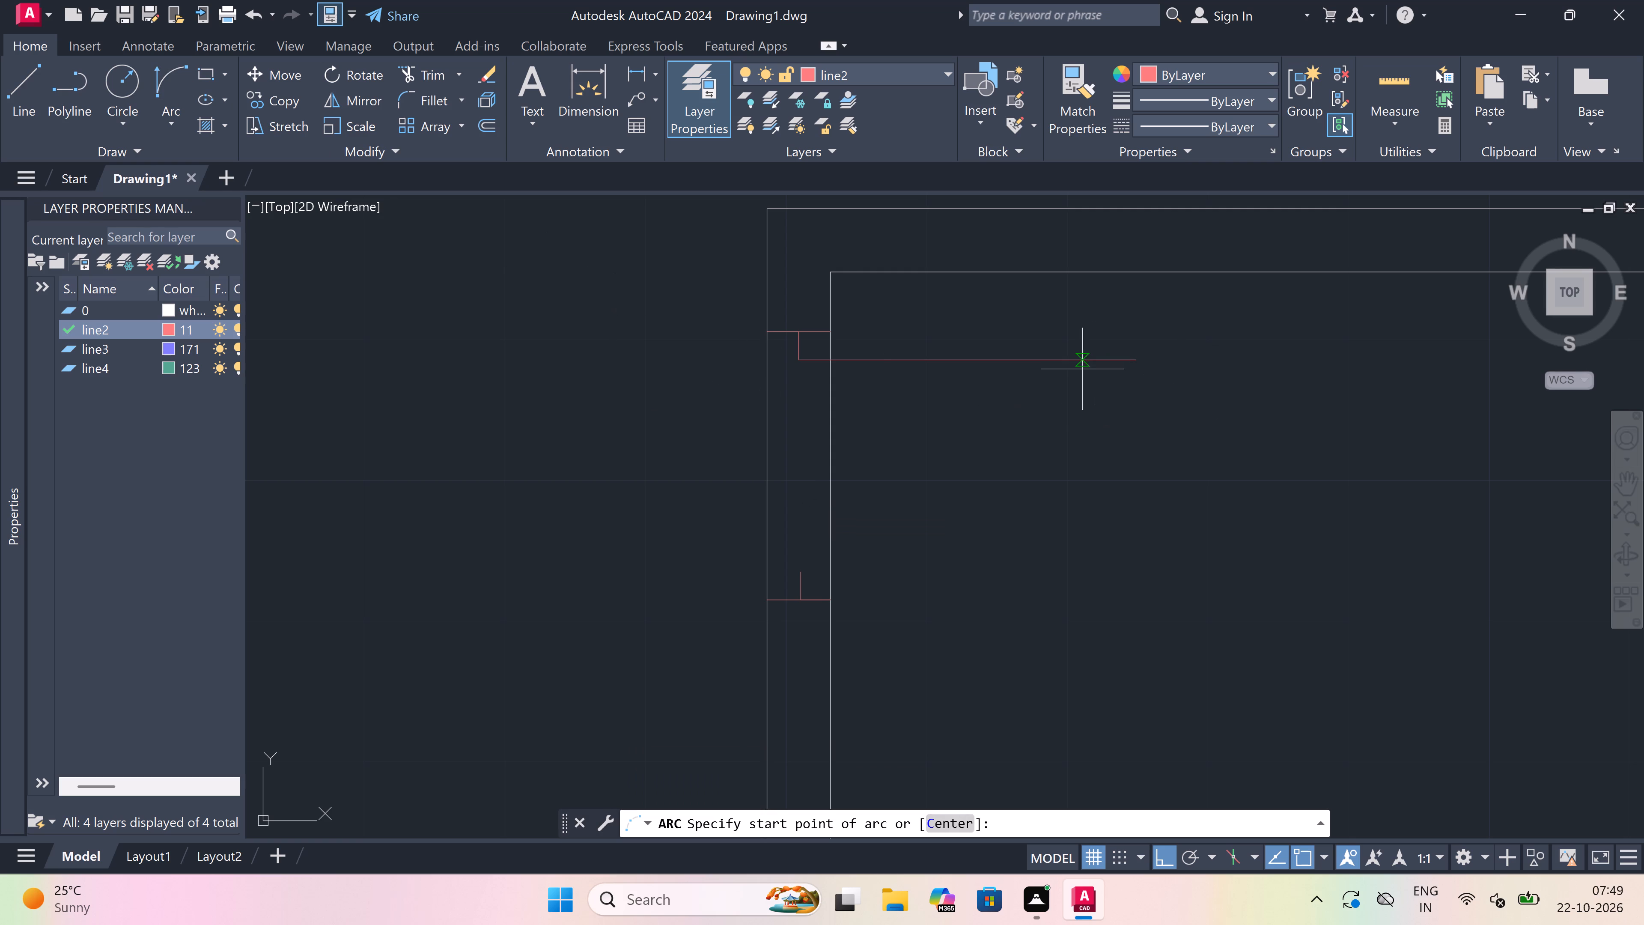
{"action": "left_click", "coordinate": [1129, 363]}
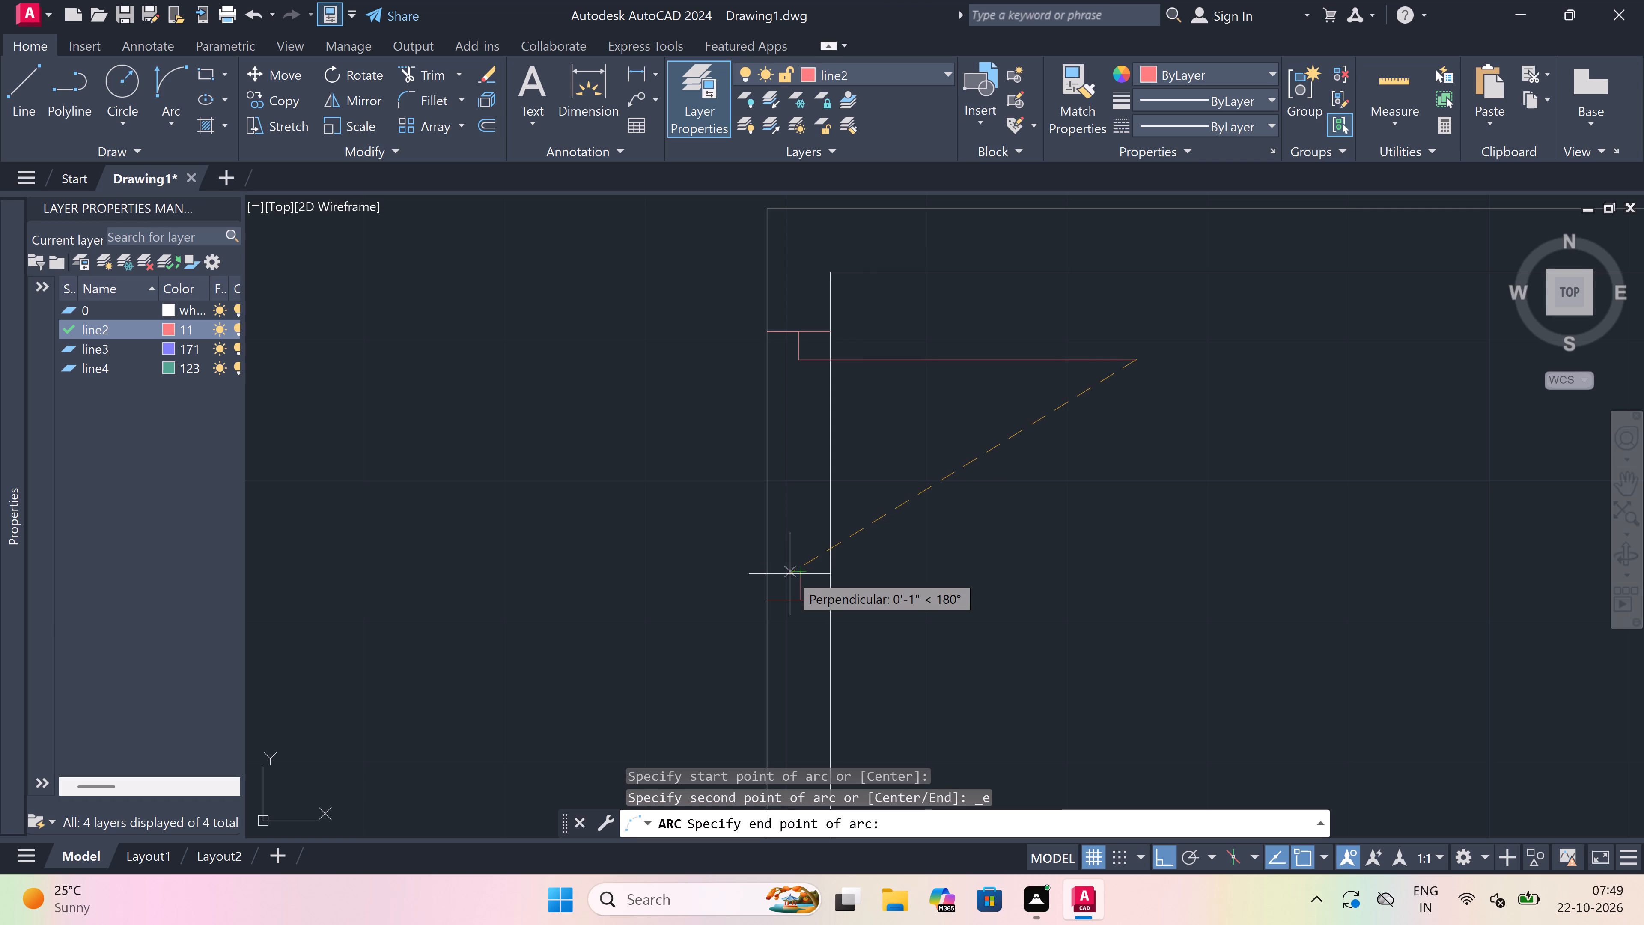
{"action": "left_click_drag", "start_coordinate": [796, 576], "coordinate": [801, 576]}
{"action": "left_click", "coordinate": [1026, 563]}
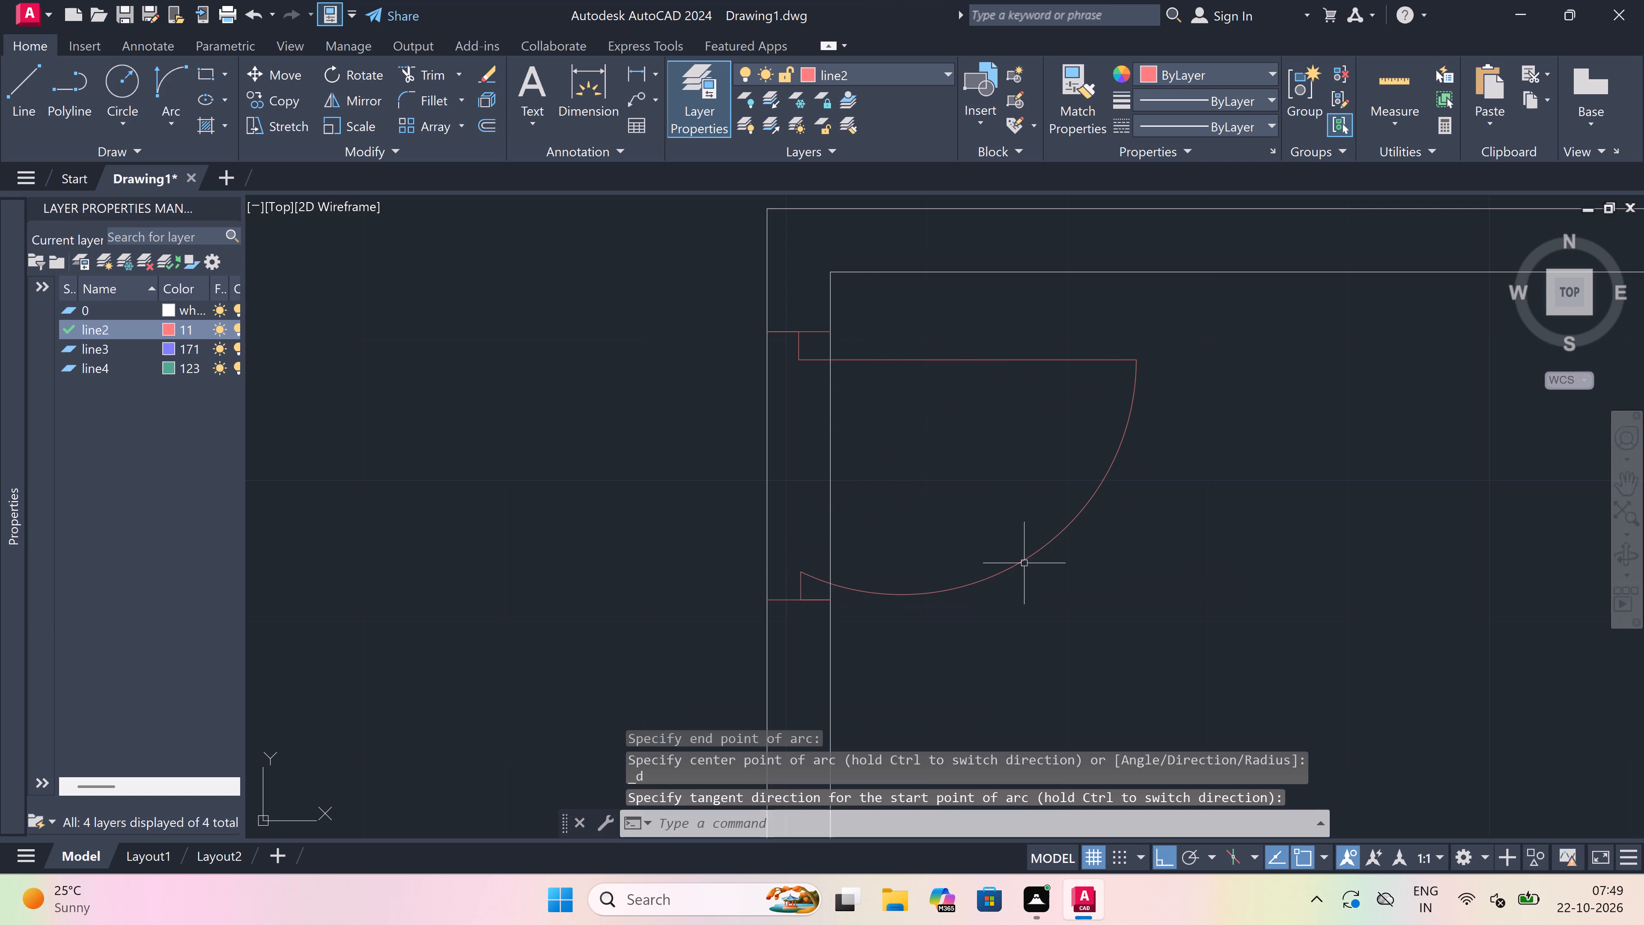
Trim the two vertical wall lines between the jambs to open the right small room's 2' doorway.
{"action": "type", "text": "tr"}
{"action": "key", "text": "space"}
{"action": "left_click", "coordinate": [888, 467]}
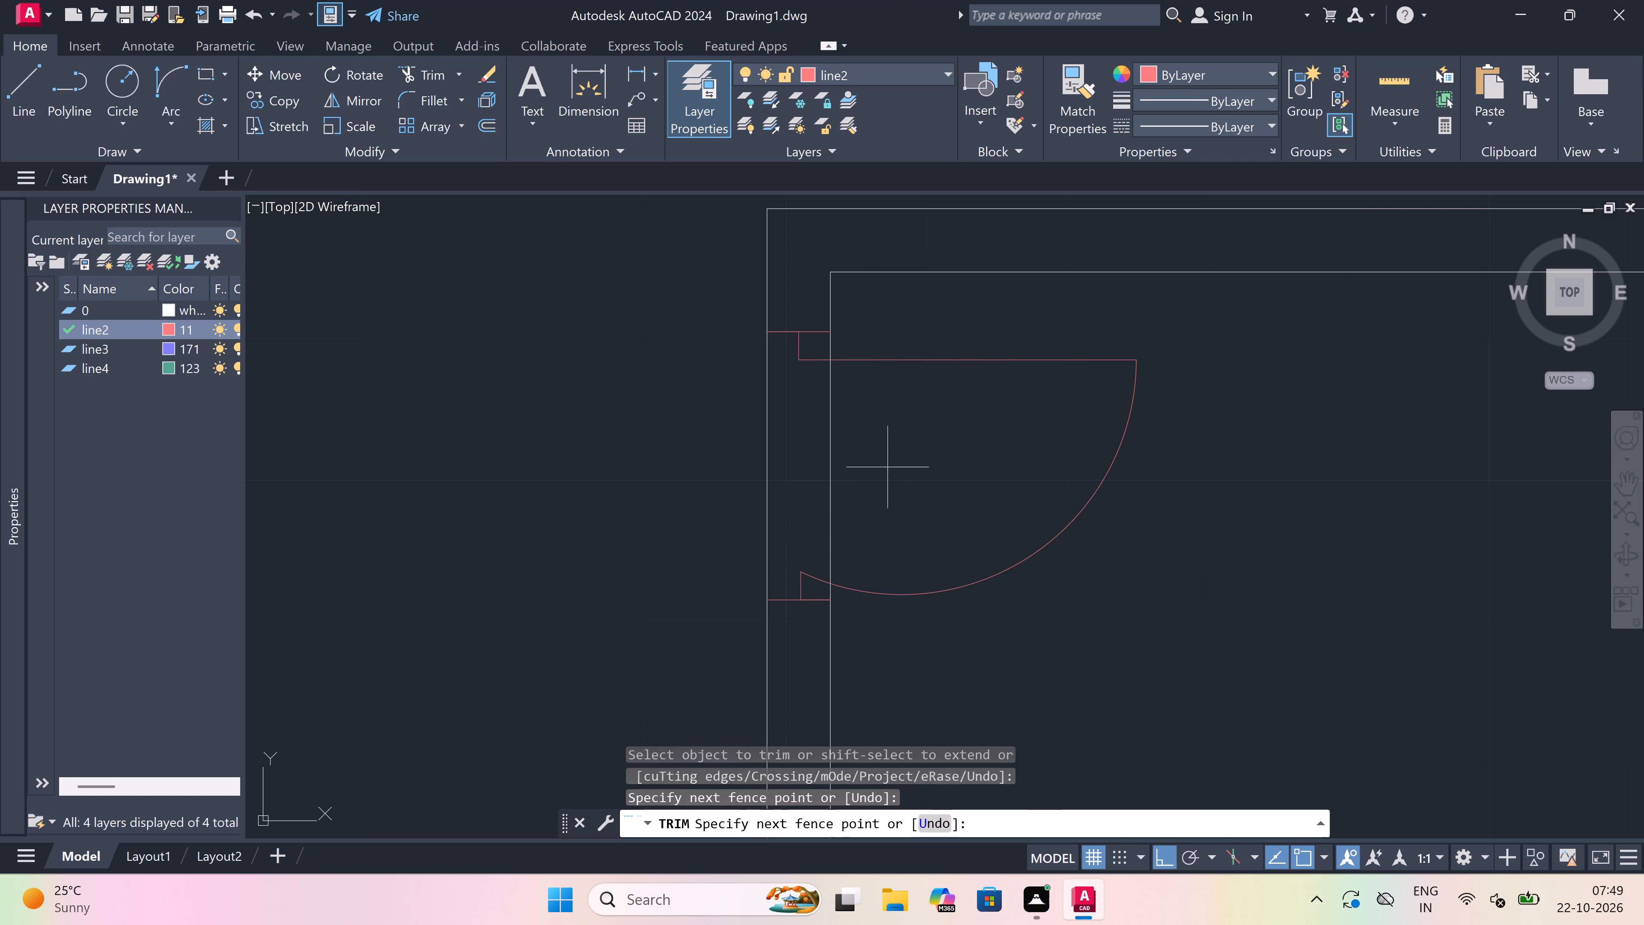
{"action": "left_click", "coordinate": [658, 483]}
{"action": "key", "text": "Escape"}
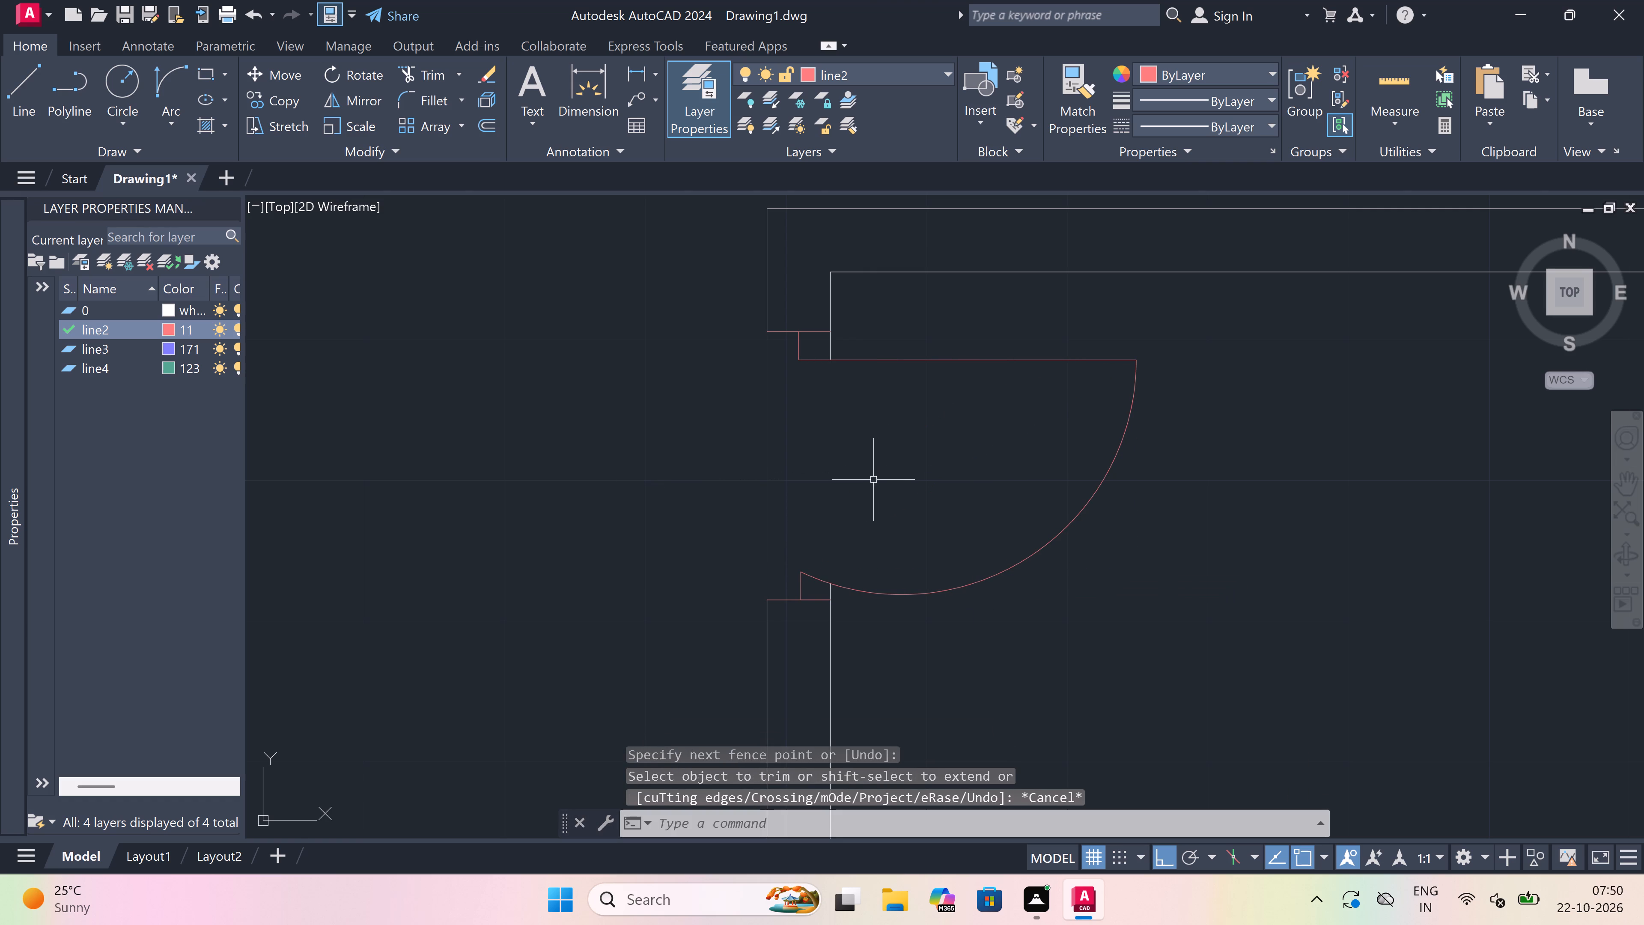
Draw a vertical jamb across the horizontal wall below the left small room, near its right end beside the central passage.
{"action": "scroll", "coordinate": [873, 483], "scroll_direction": "down", "scroll_amount": 4}
{"action": "scroll", "coordinate": [828, 512], "scroll_direction": "down", "scroll_amount": 4}
{"action": "scroll", "coordinate": [774, 546], "scroll_direction": "up", "scroll_amount": 1}
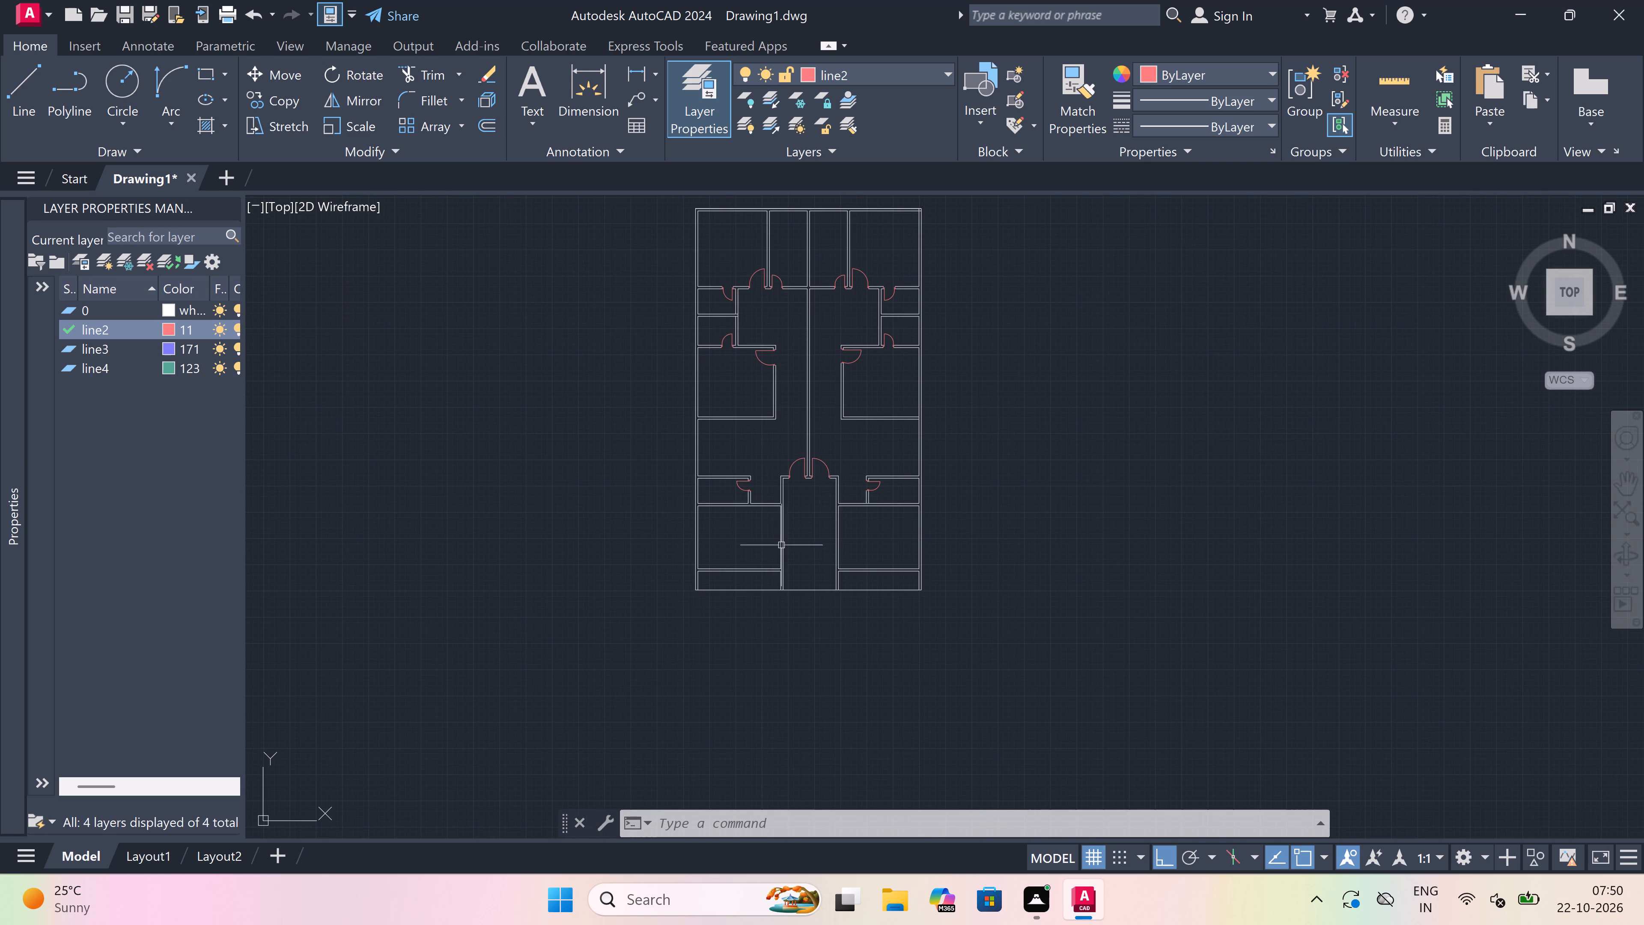
{"action": "key", "text": "l"}
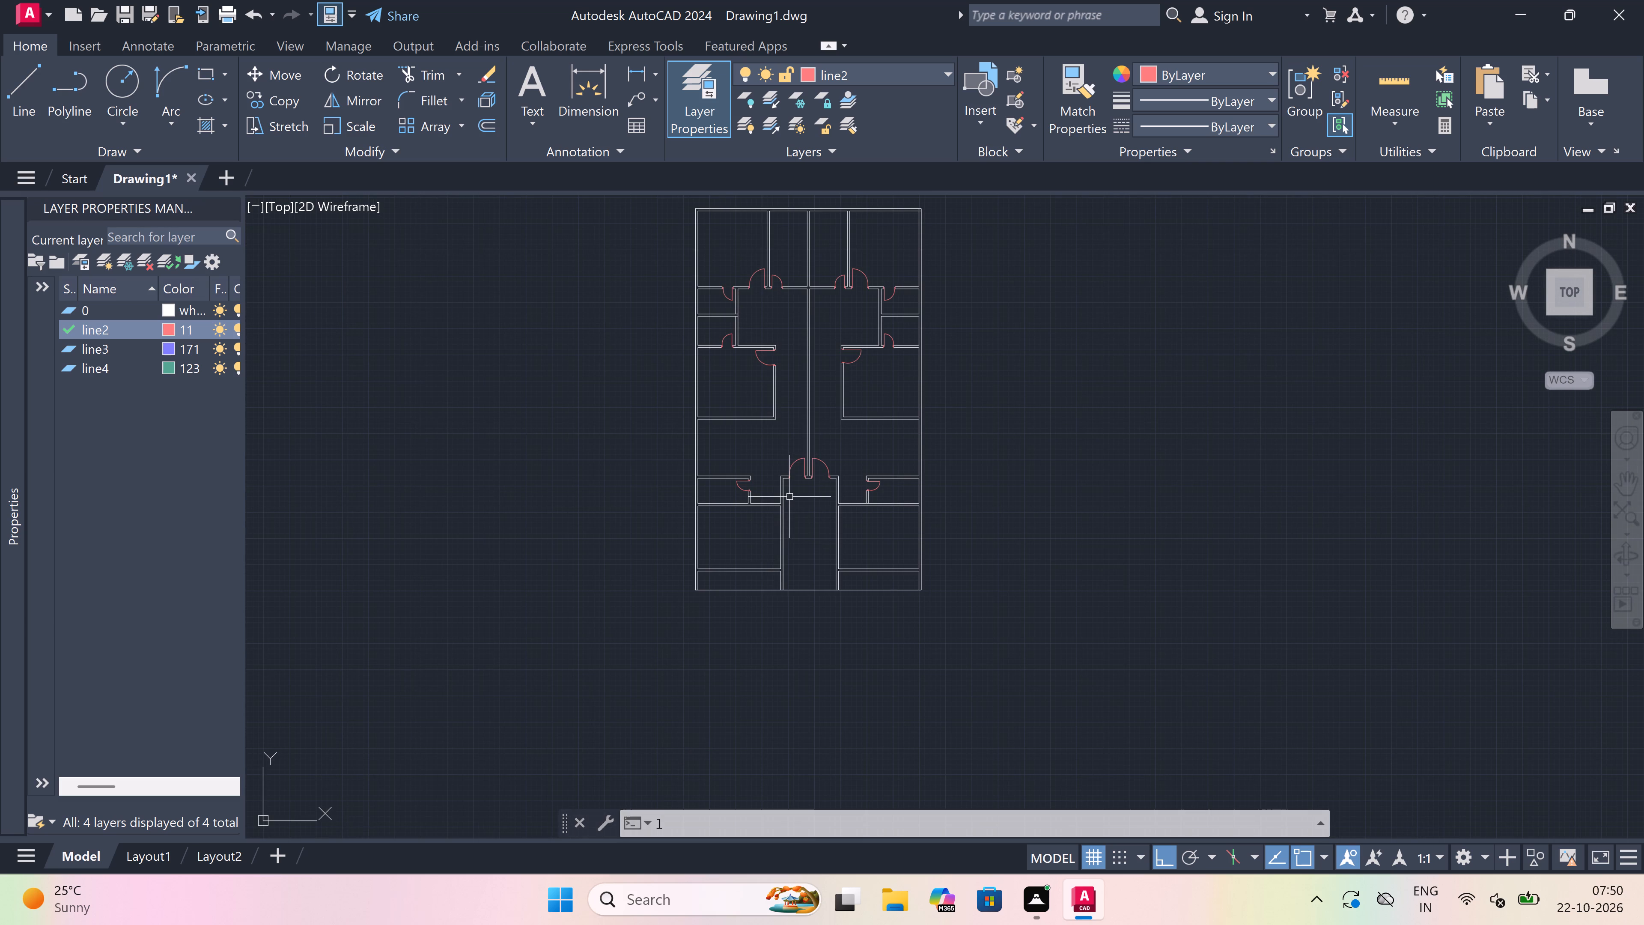
{"action": "key", "text": "space"}
{"action": "scroll", "coordinate": [784, 495], "scroll_direction": "up", "scroll_amount": 4}
{"action": "scroll", "coordinate": [730, 584], "scroll_direction": "up", "scroll_amount": 1}
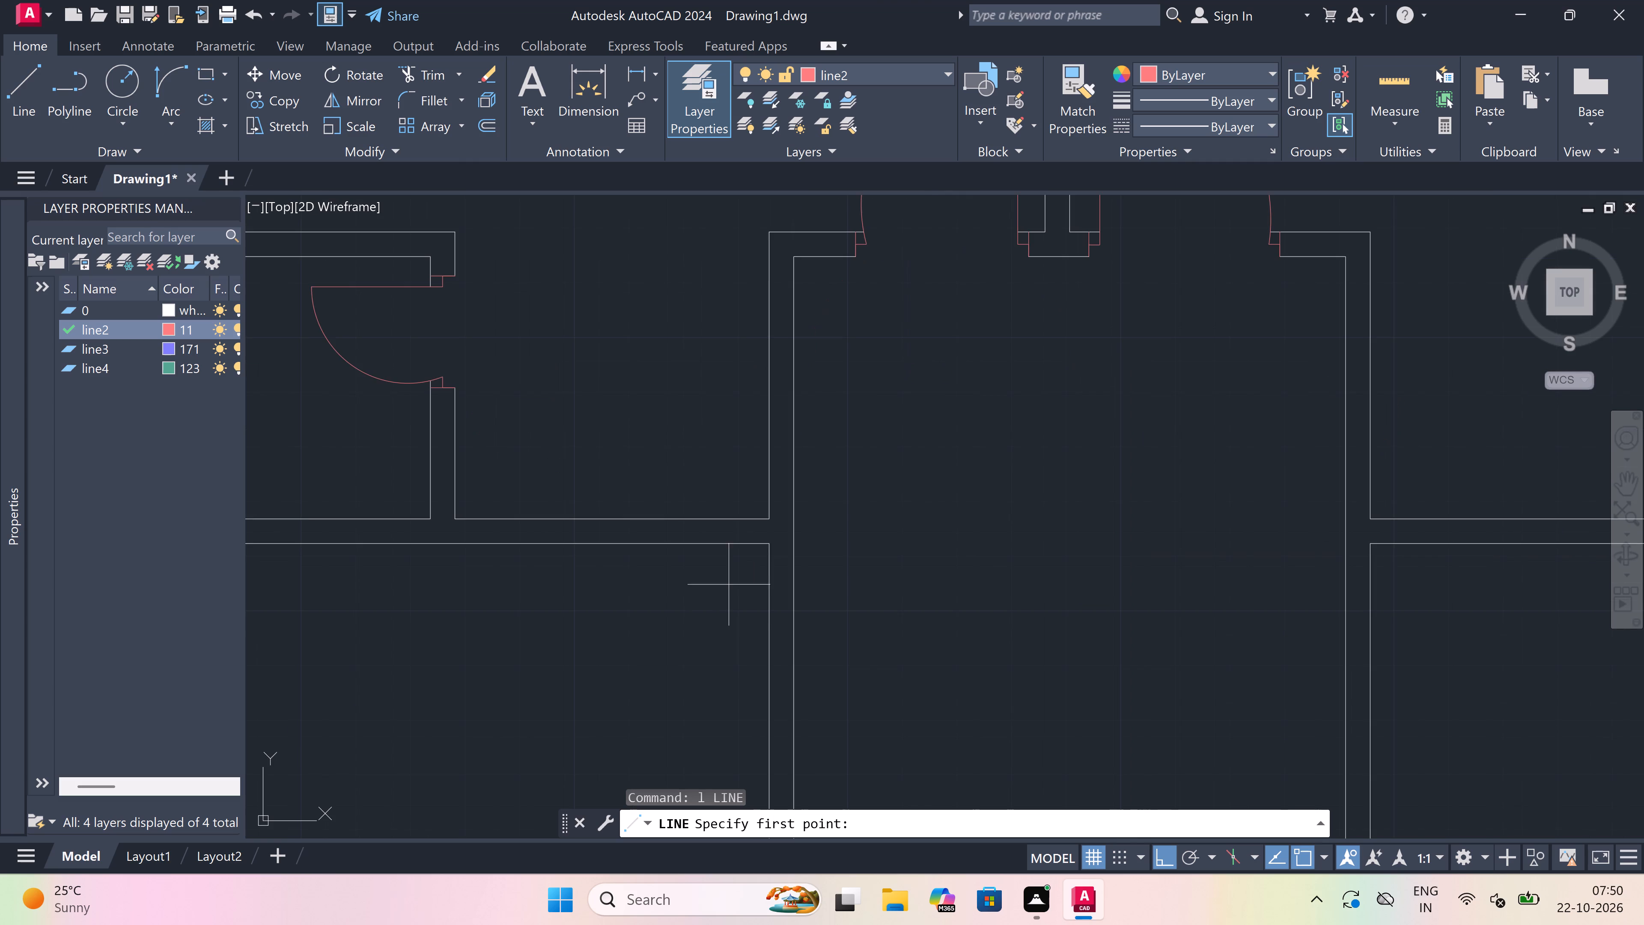
{"action": "scroll", "coordinate": [742, 547], "scroll_direction": "up", "scroll_amount": 3}
{"action": "left_click", "coordinate": [743, 545]}
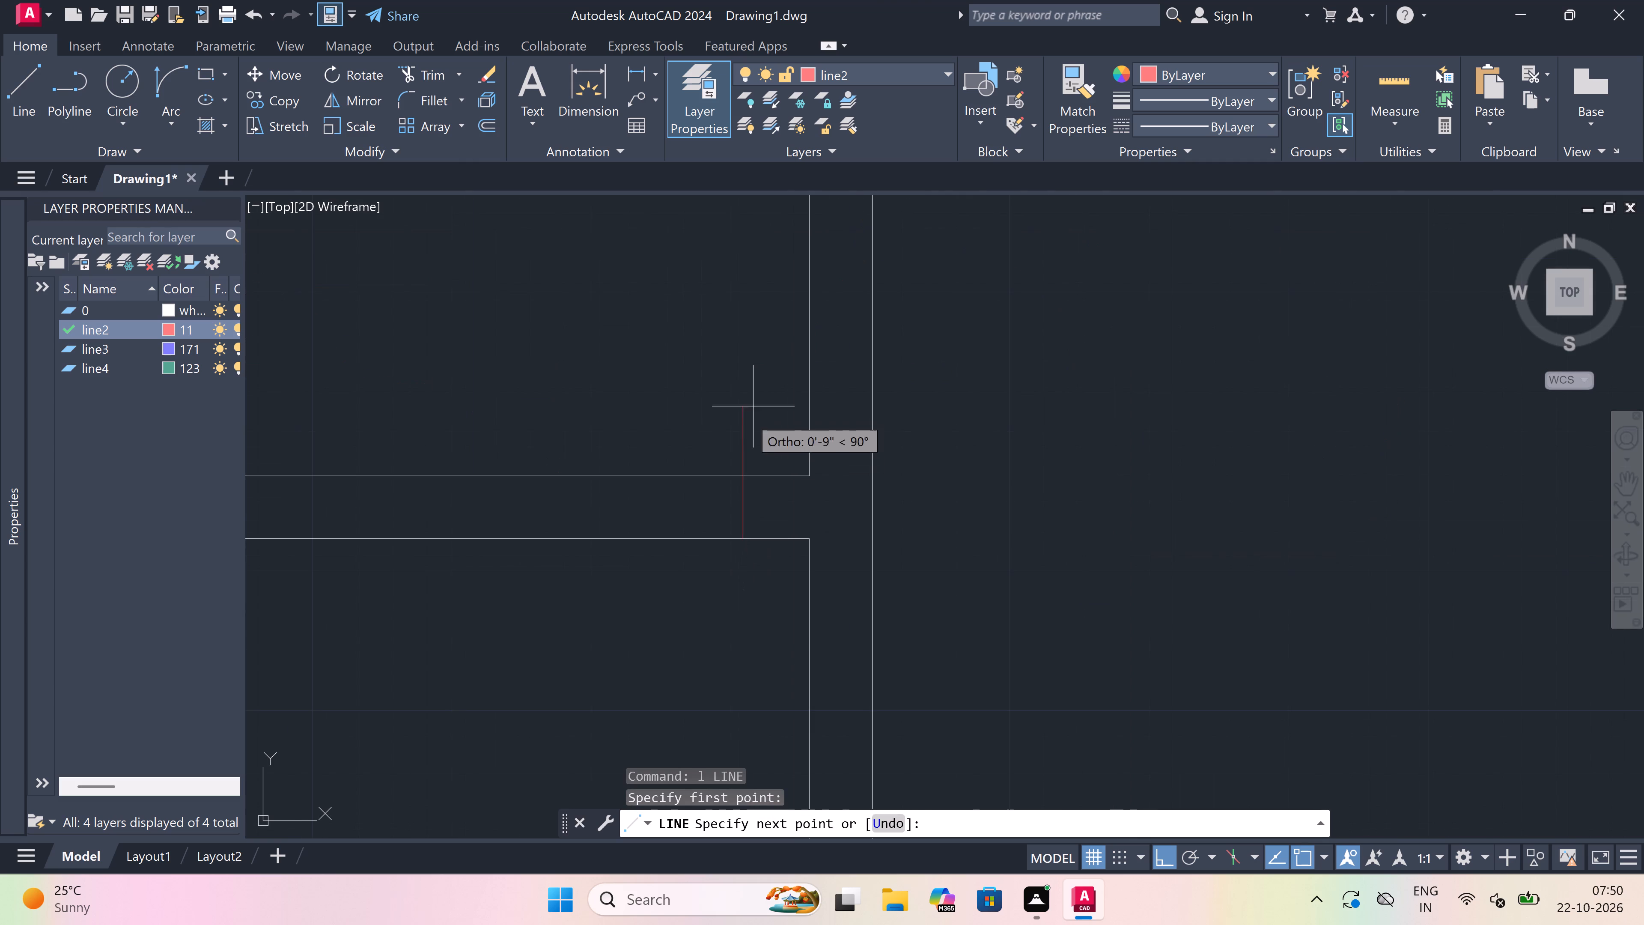
{"action": "left_click", "coordinate": [744, 480]}
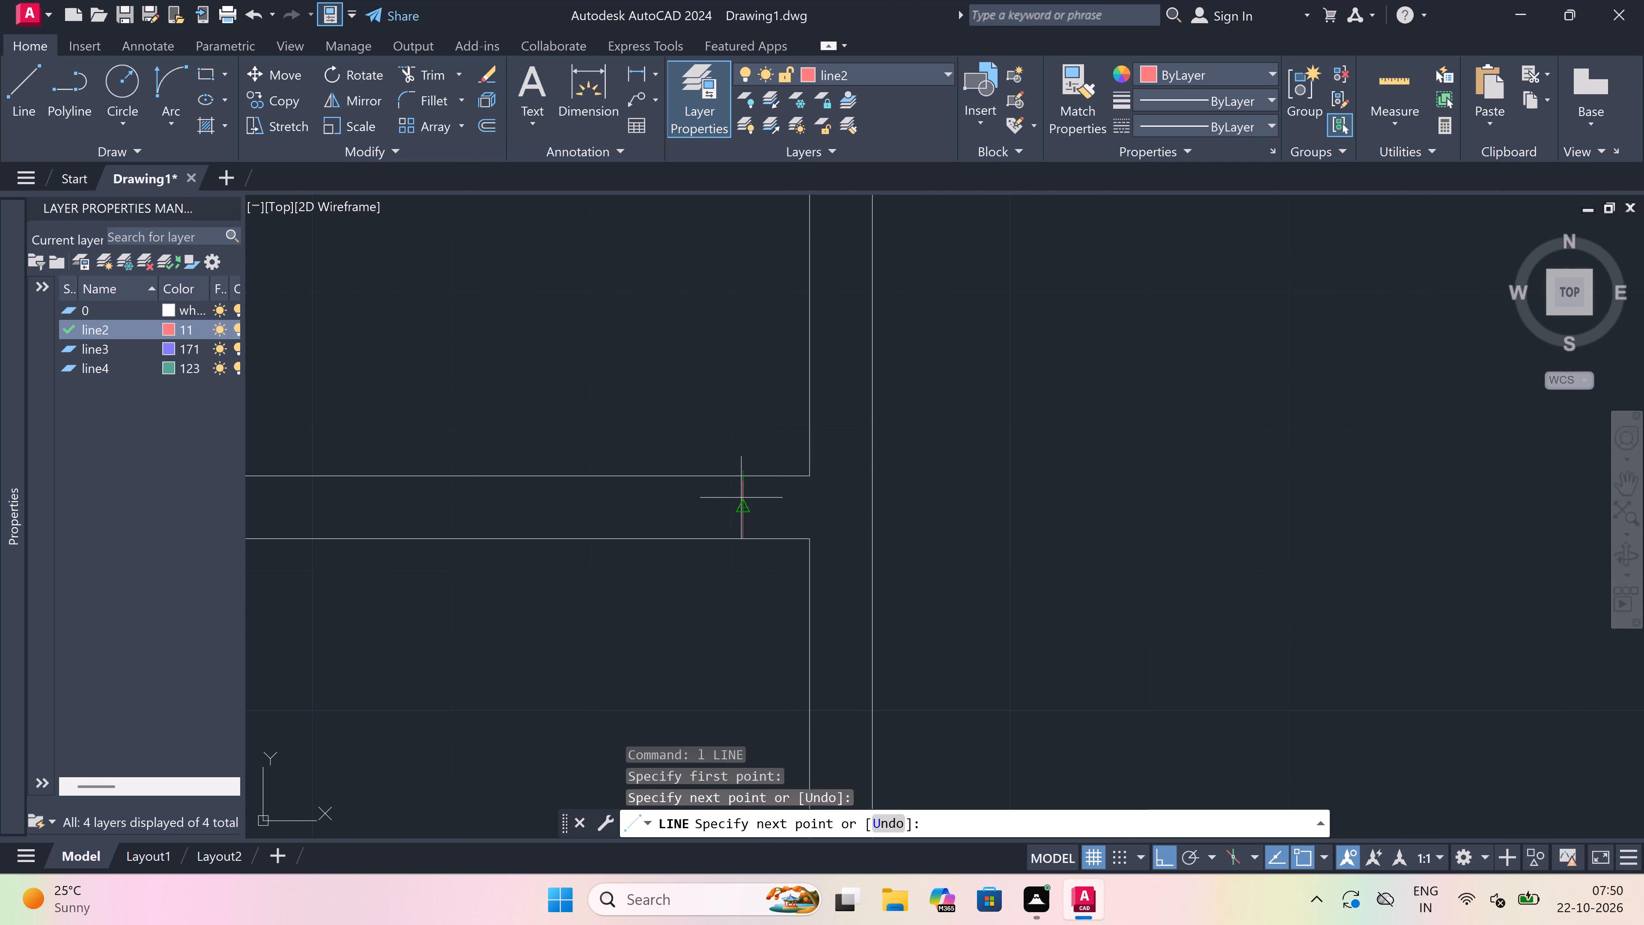
From the jamb's midpoint, draw a 2" stub leftward and a 3' door leaf downward into the lower left room.
{"action": "left_click", "coordinate": [742, 505]}
{"action": "type", "text": "2\""}
{"action": "key", "text": "space"}
{"action": "scroll", "coordinate": [669, 529], "scroll_direction": "down", "scroll_amount": 5}
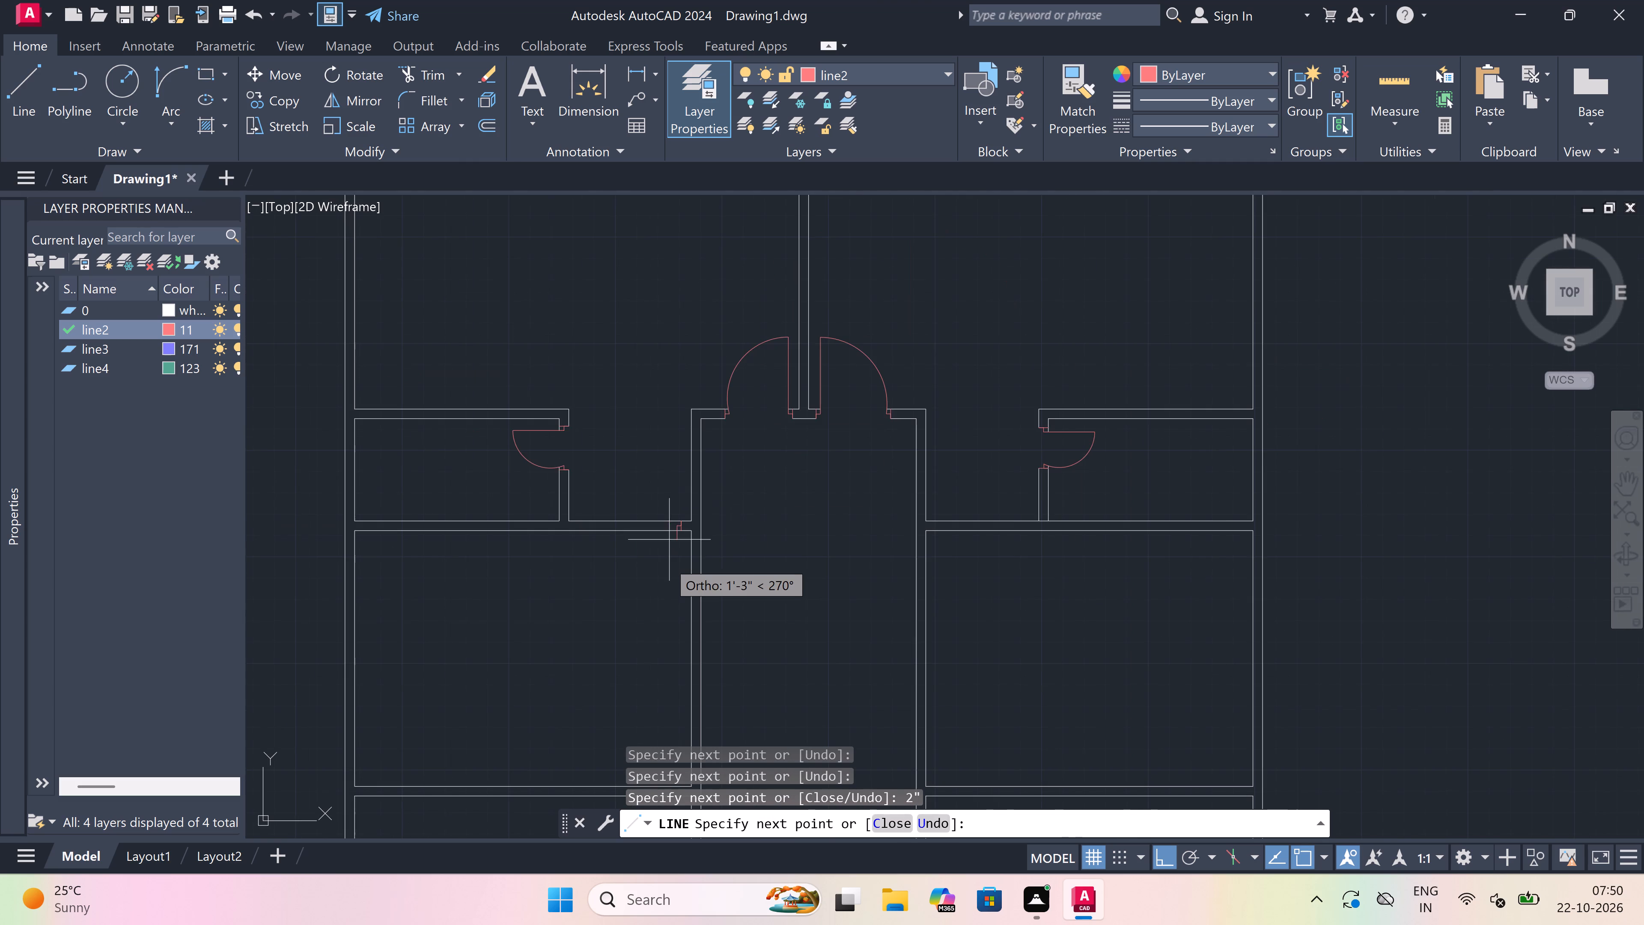
{"action": "scroll", "coordinate": [664, 566], "scroll_direction": "up", "scroll_amount": 4}
{"action": "type", "text": "3'"}
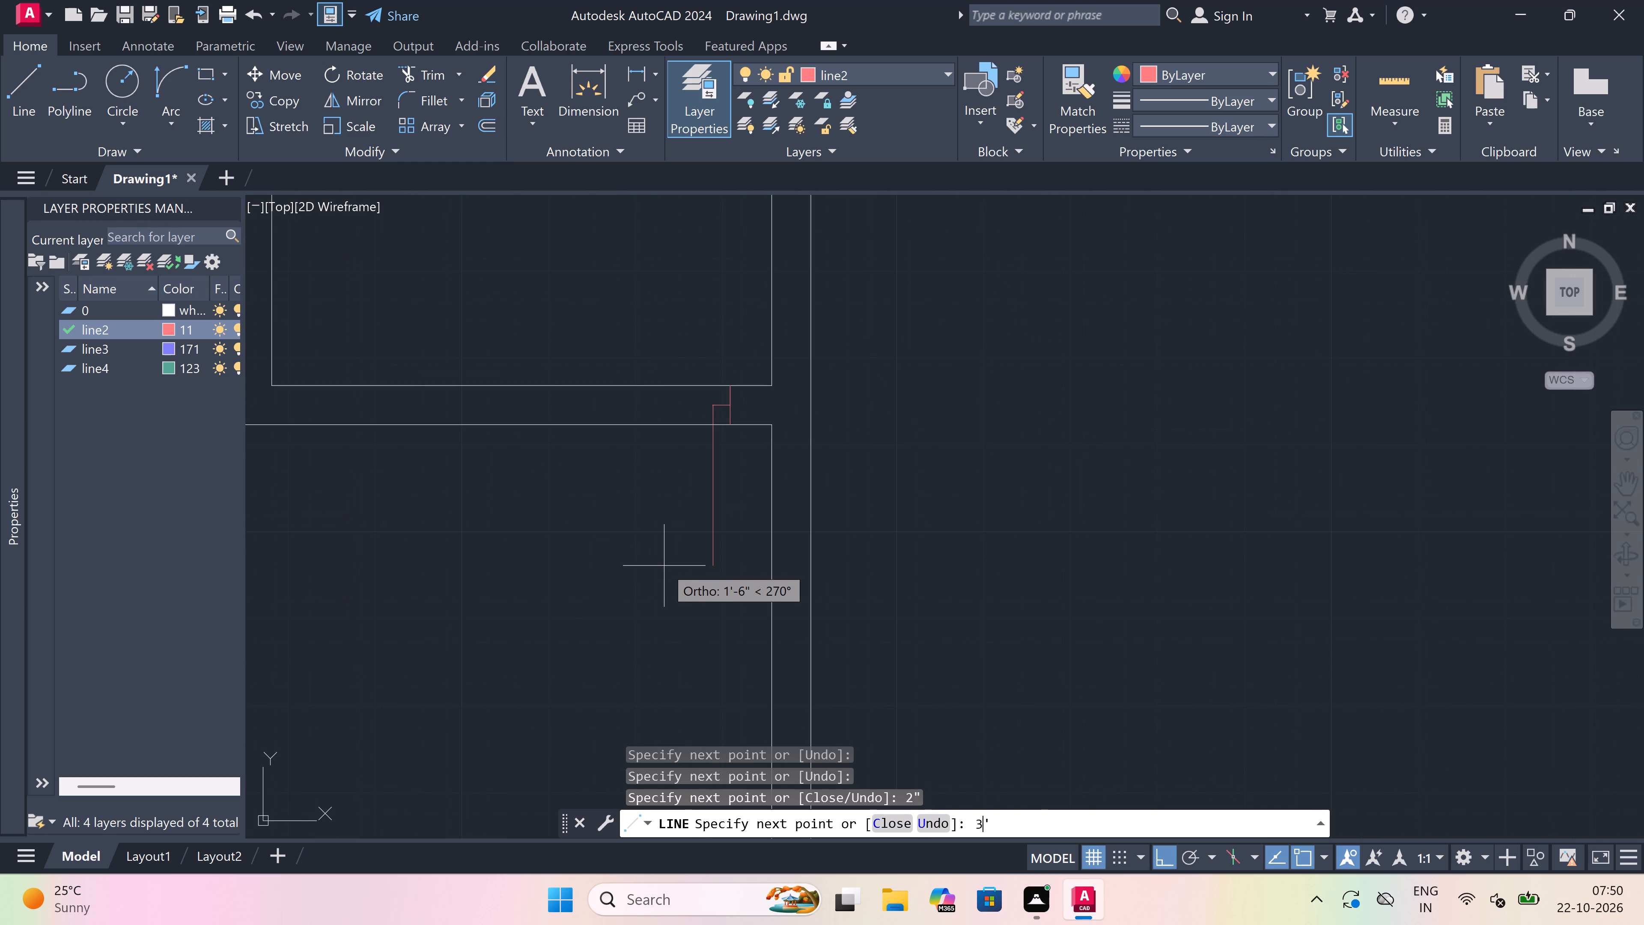
{"action": "key", "text": "space"}
{"action": "key", "text": "Escape"}
Draw the left jamb across the same horizontal wall, with a 2" stub rightward from its midpoint.
{"action": "key", "text": "space"}
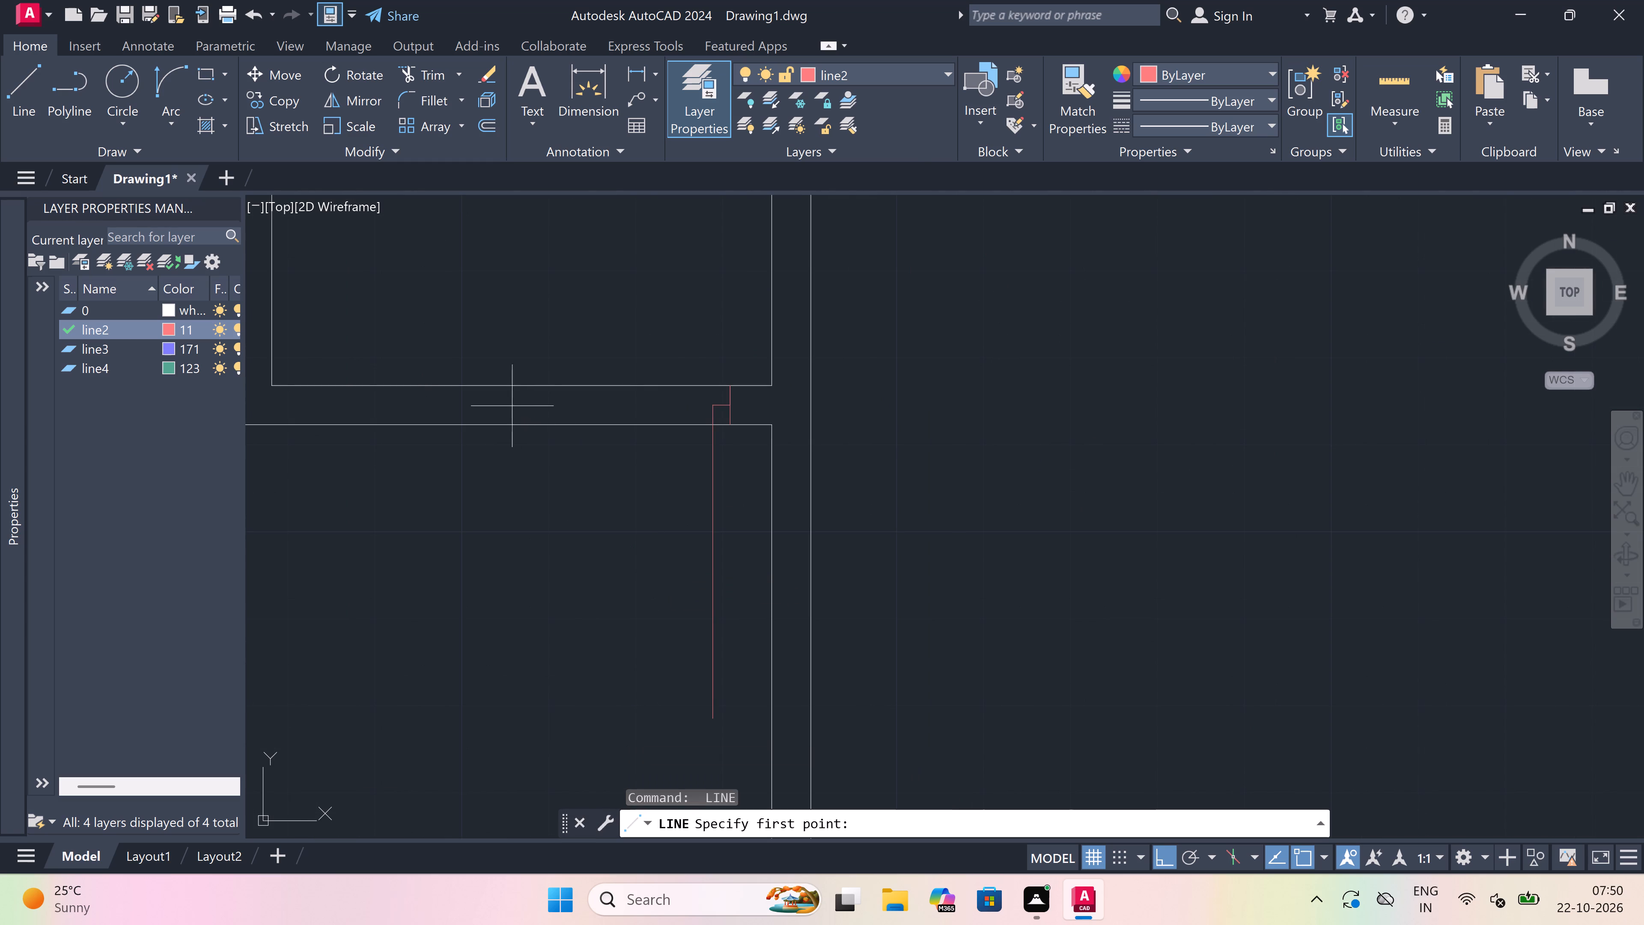
{"action": "left_click", "coordinate": [417, 385]}
{"action": "left_click", "coordinate": [425, 422]}
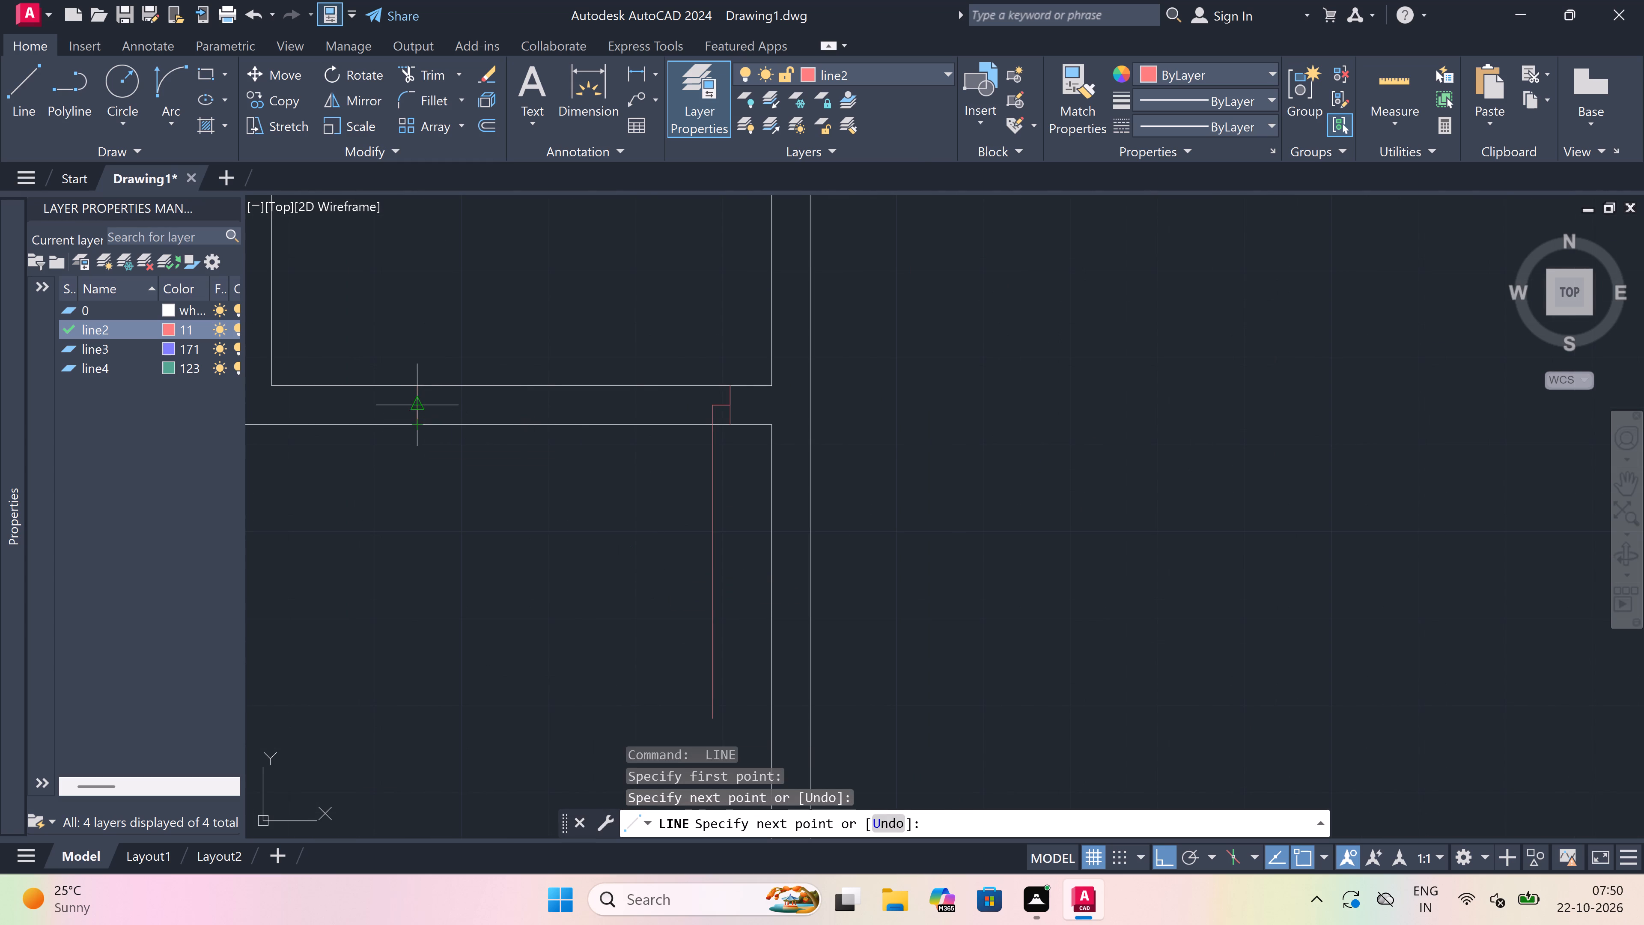
{"action": "left_click", "coordinate": [423, 401]}
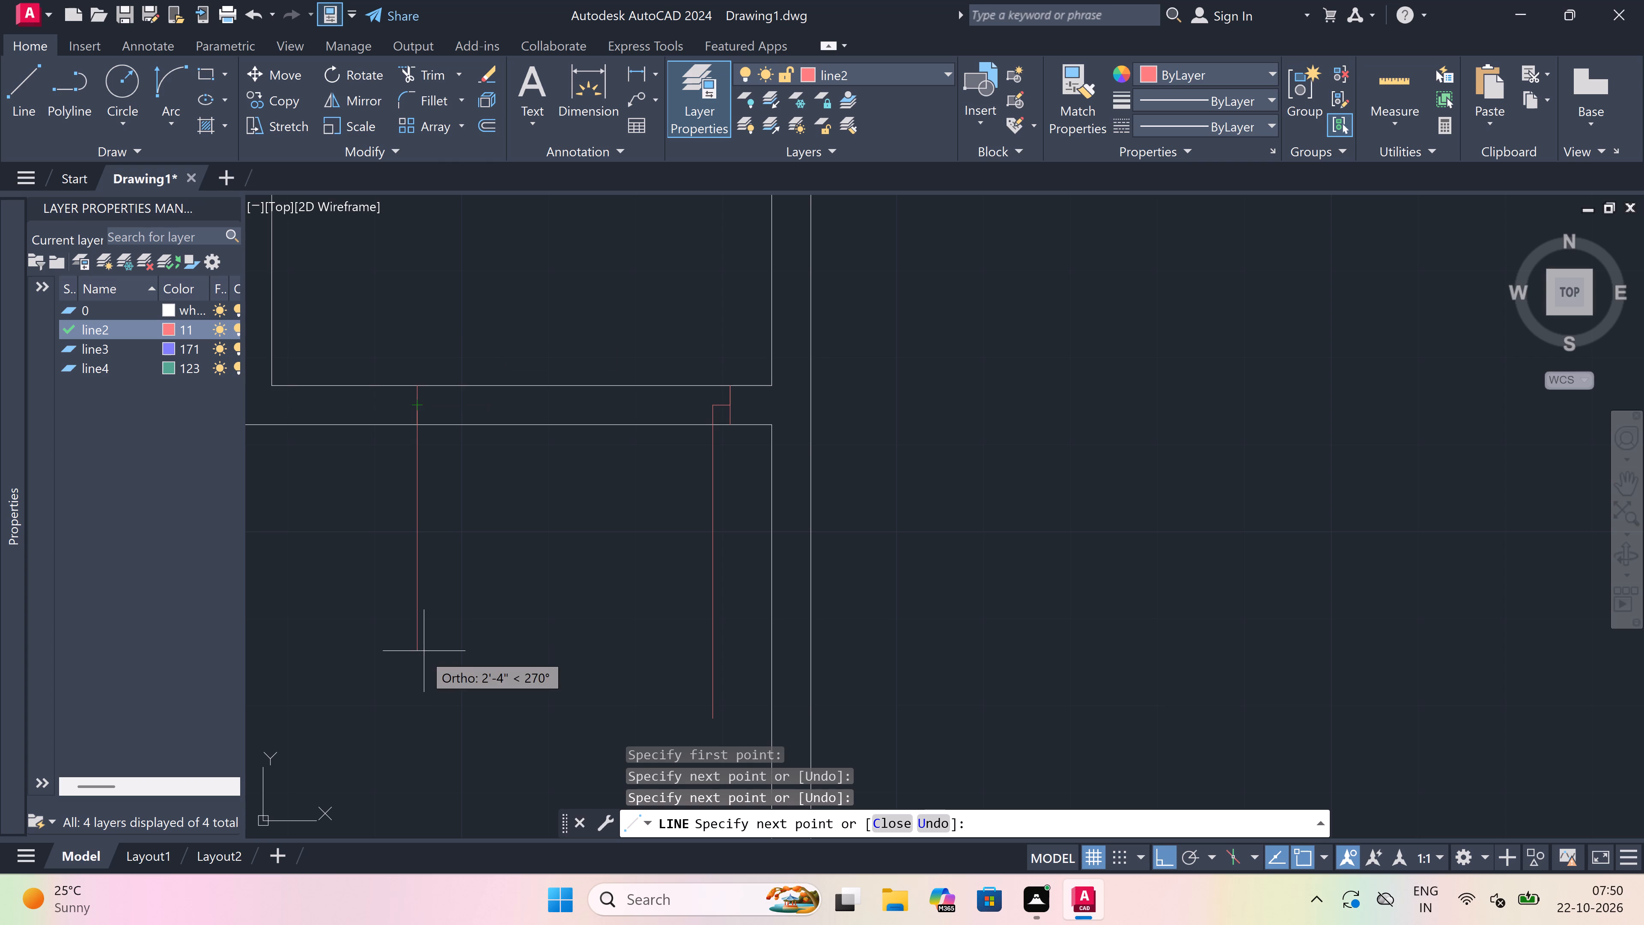
{"action": "type", "text": "2\""}
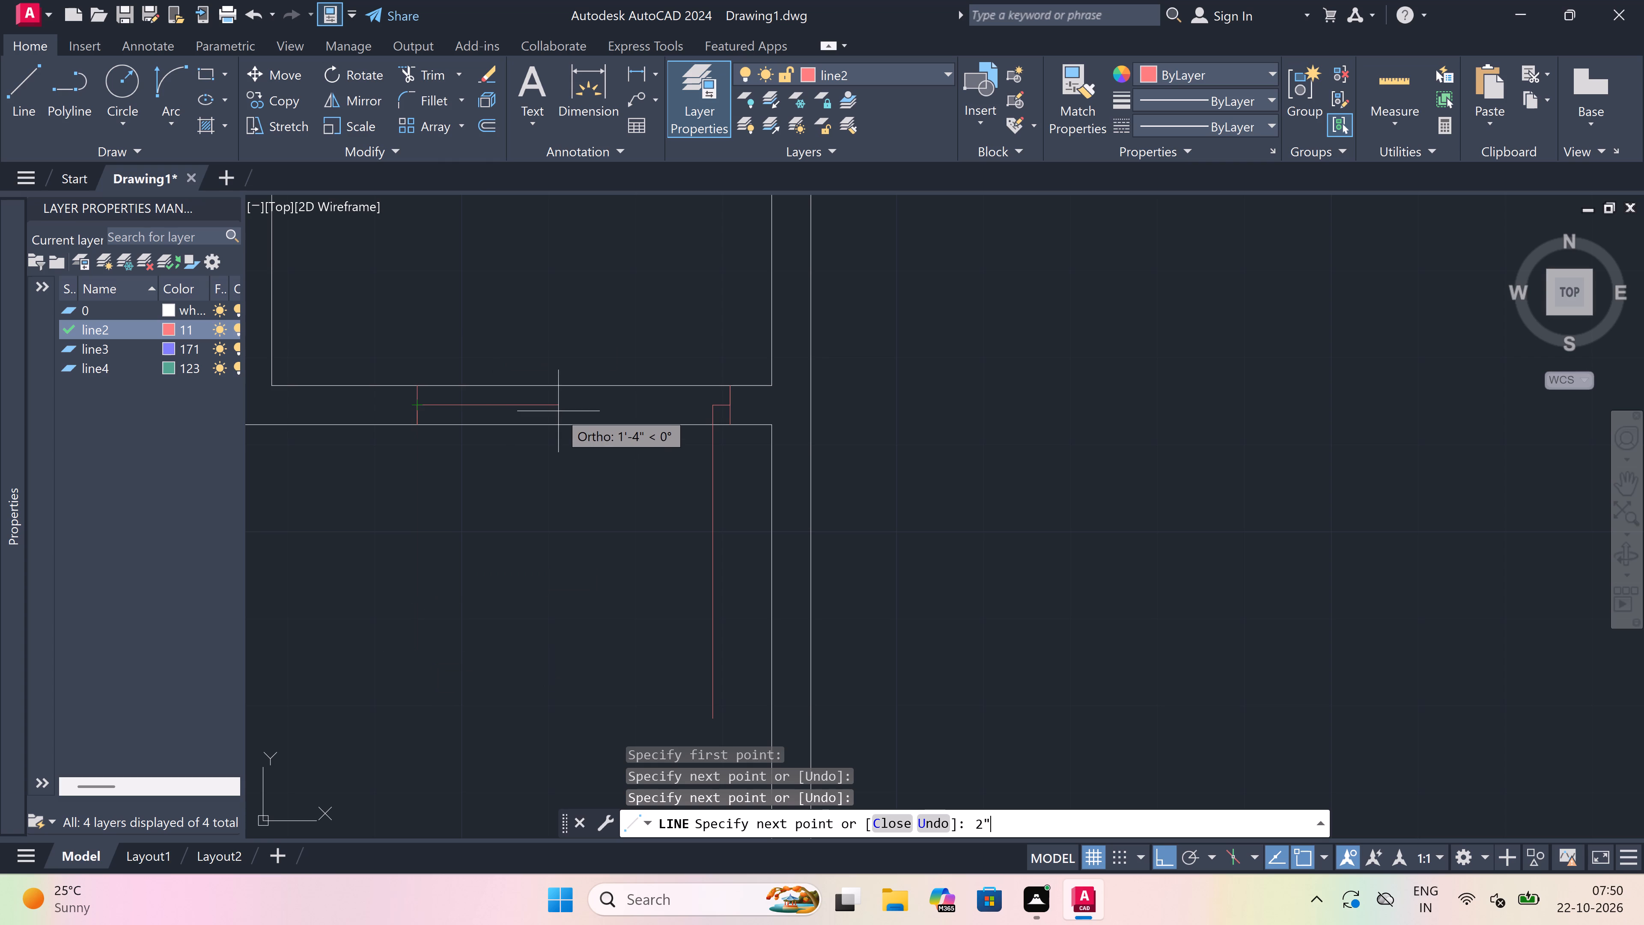
{"action": "key", "text": "space"}
{"action": "key", "text": "Escape"}
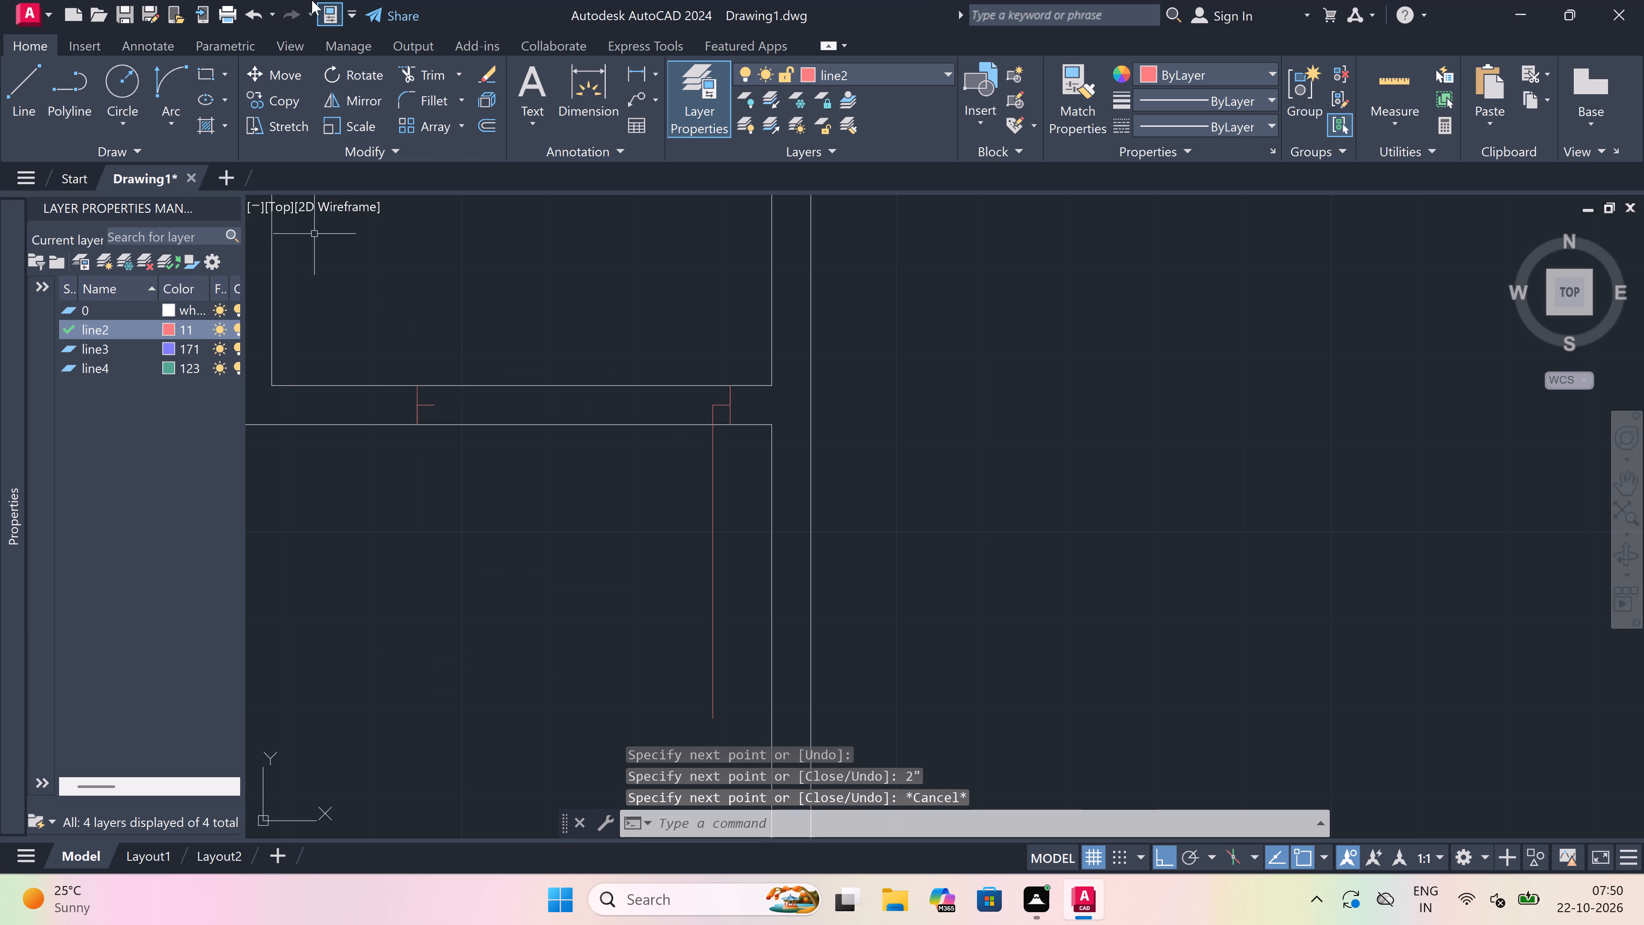
Draw the 3' door's swing arc from the leaf's lower end to the left stub's end, with a leftward start tangent.
{"action": "left_click", "coordinate": [174, 80]}
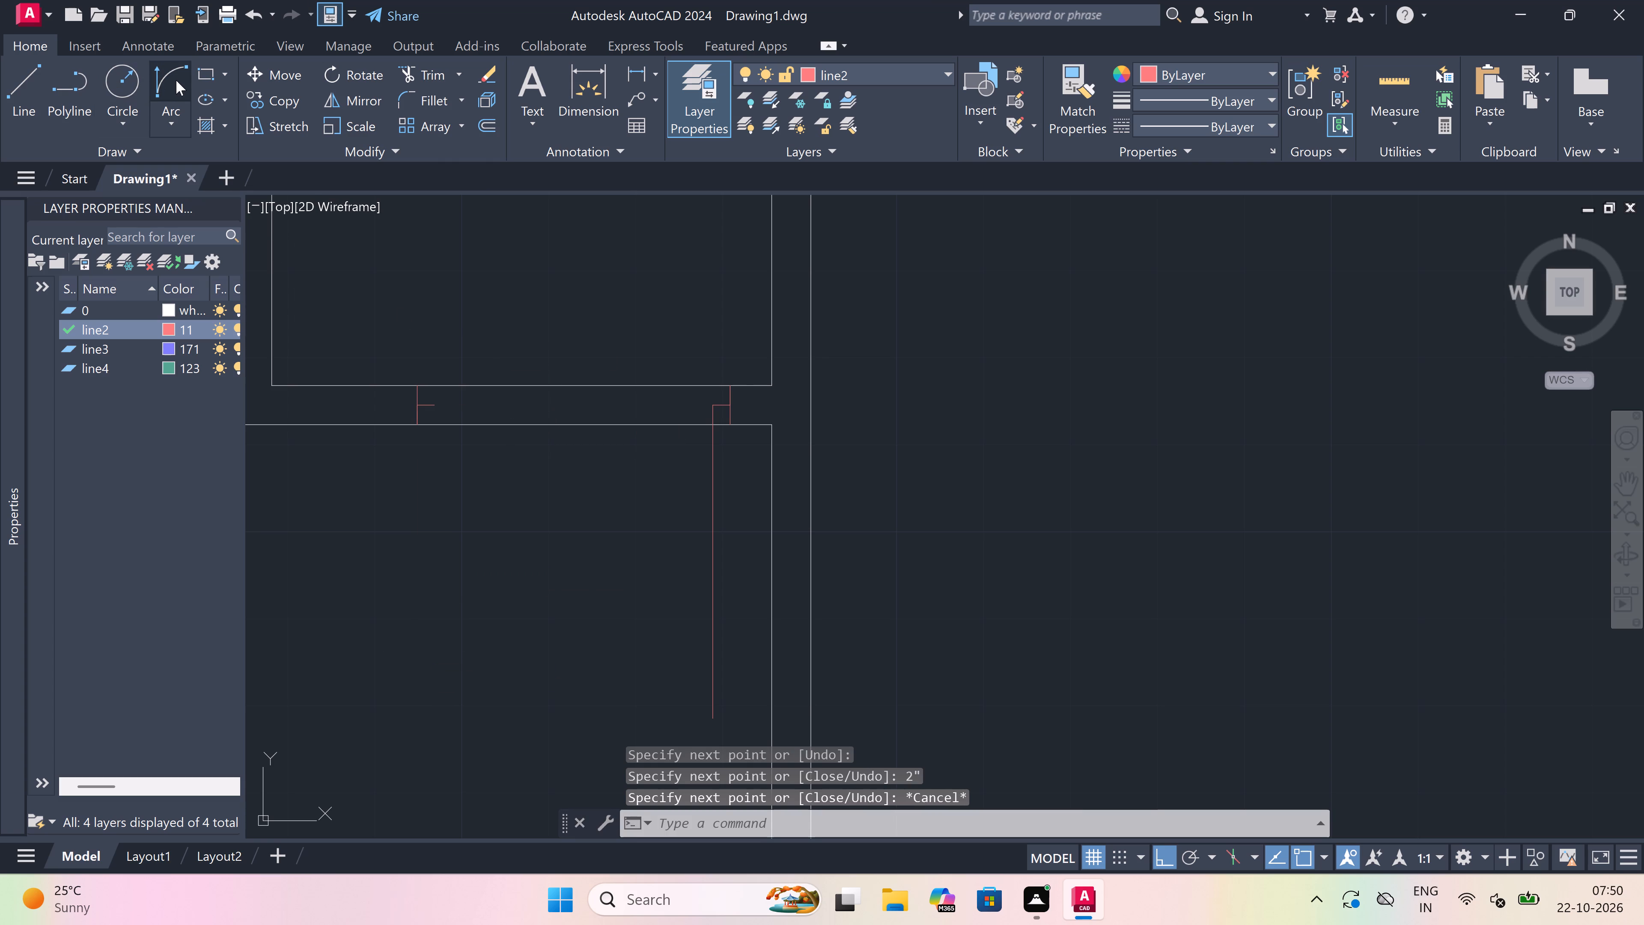
{"action": "scroll", "coordinate": [670, 394], "scroll_direction": "down", "scroll_amount": 2}
{"action": "scroll", "coordinate": [649, 486], "scroll_direction": "up", "scroll_amount": 2}
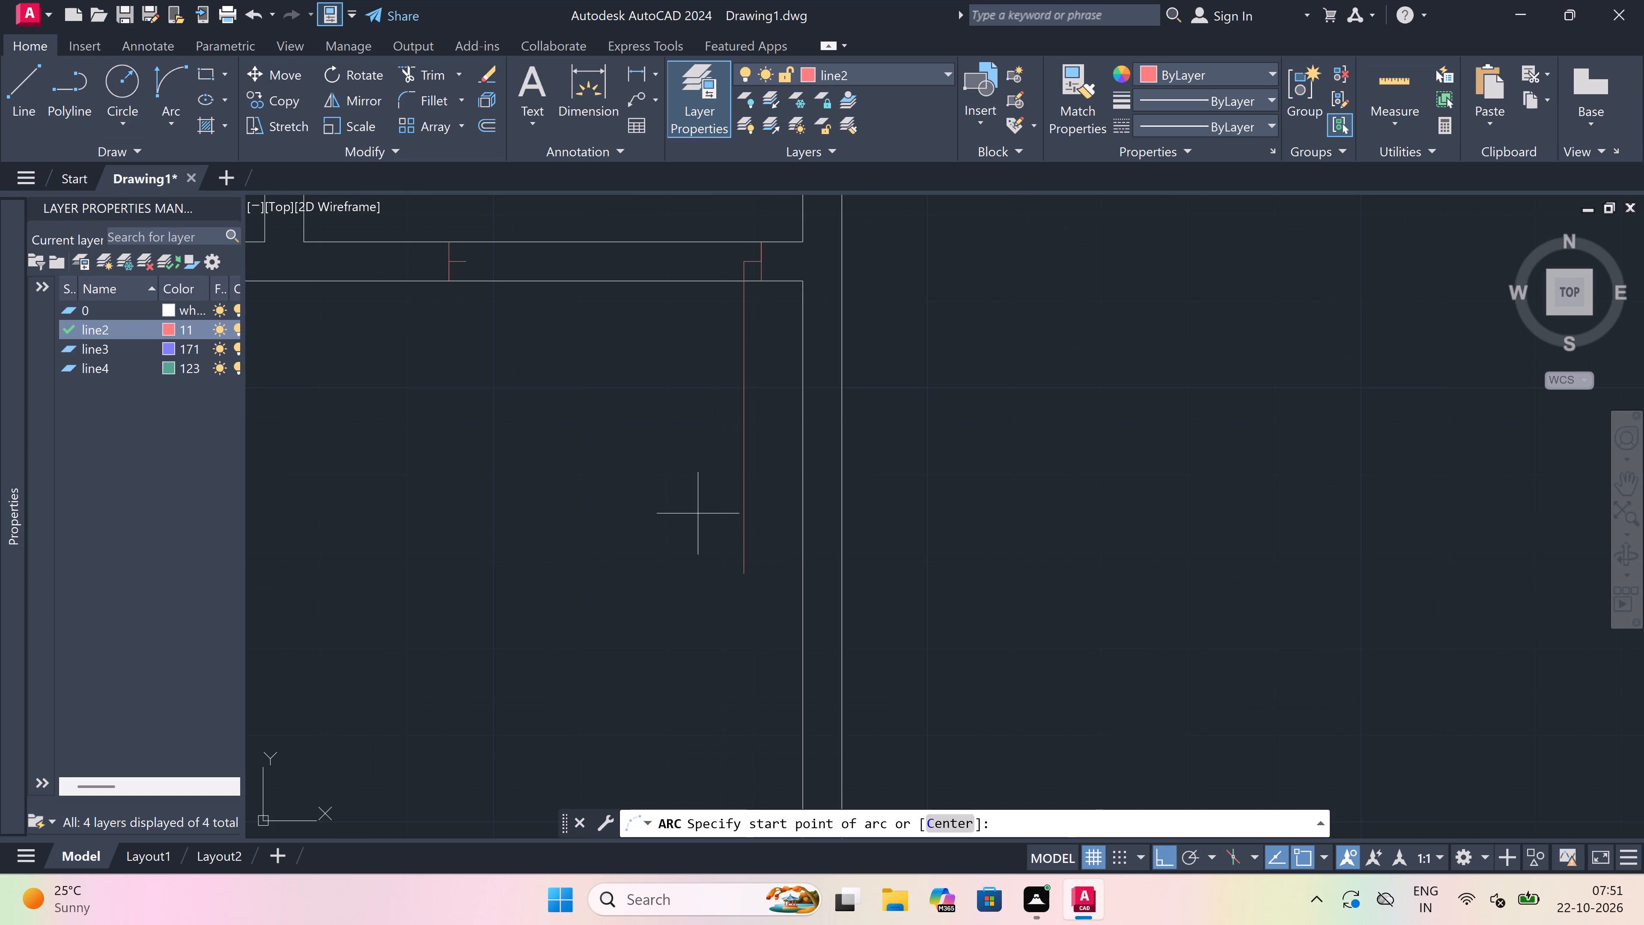
{"action": "left_click", "coordinate": [747, 573]}
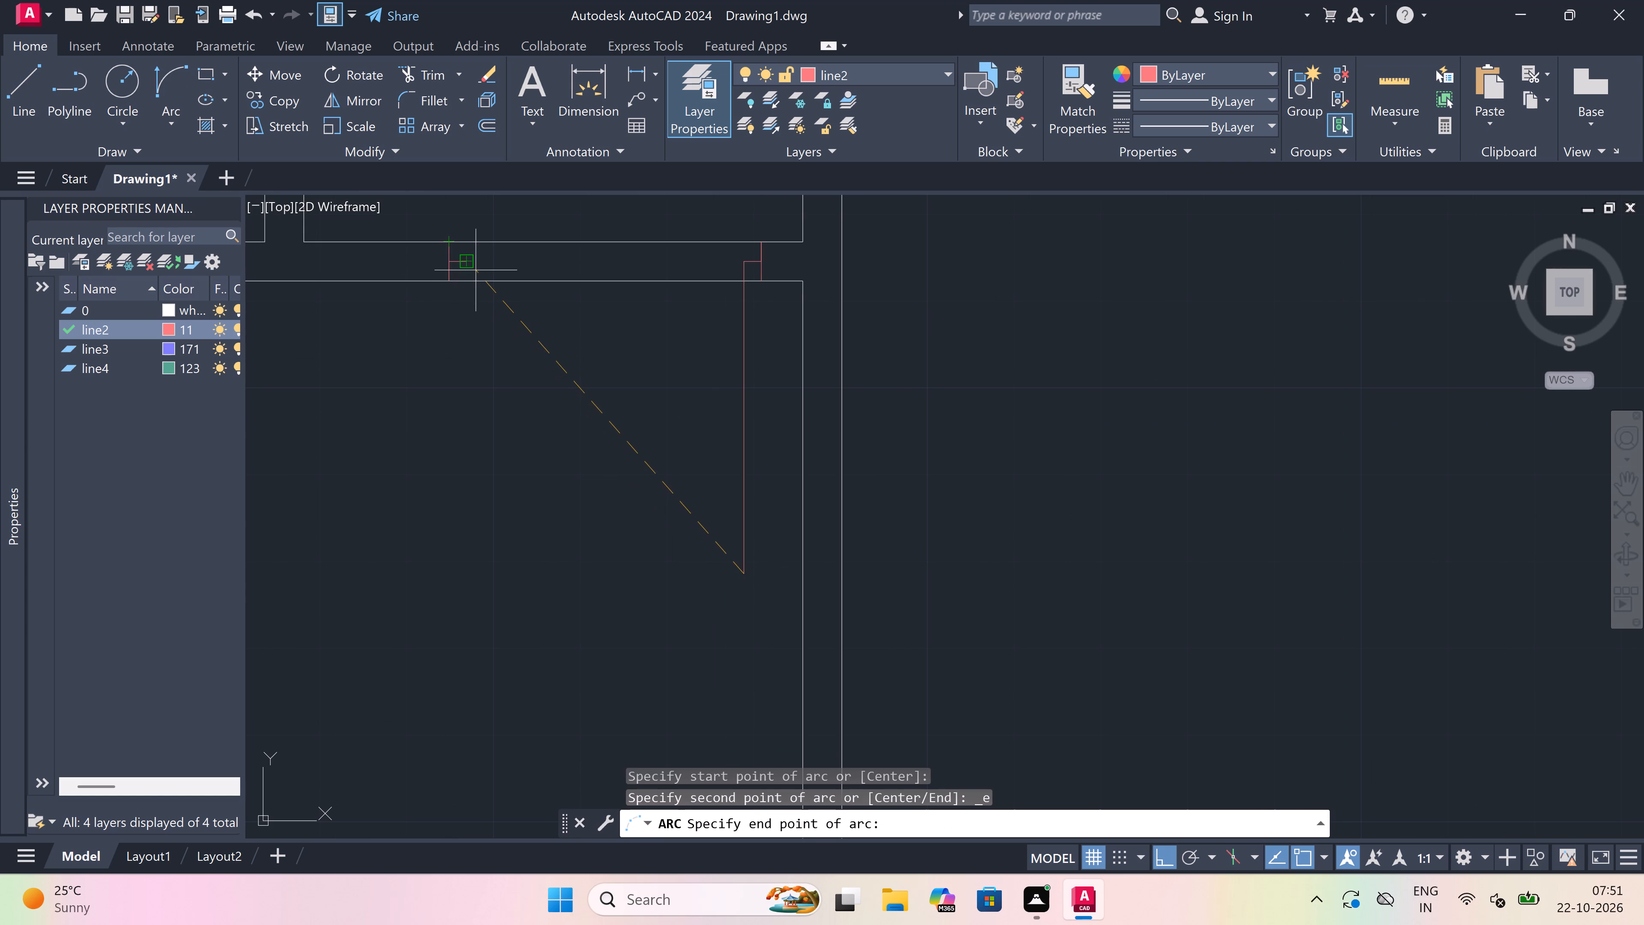
{"action": "left_click", "coordinate": [470, 260]}
{"action": "triple_click", "coordinate": [387, 415]}
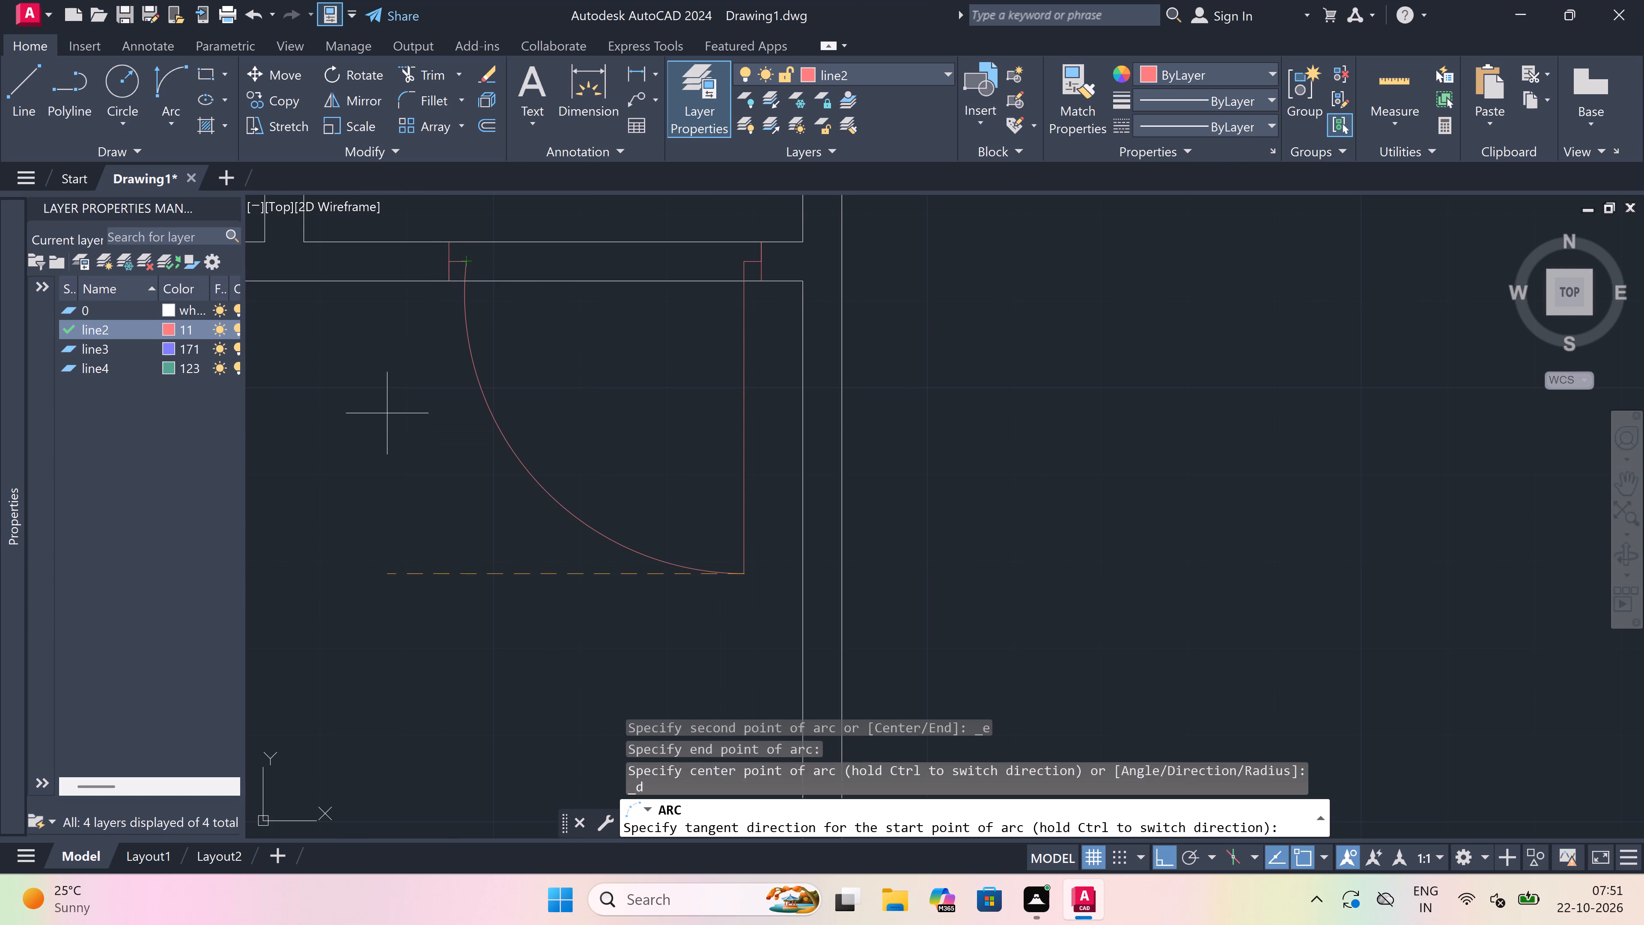
Trim the two horizontal wall lines between the jambs to open the lower left room's 3' doorway.
{"action": "key", "text": "t"}
{"action": "key", "text": "r"}
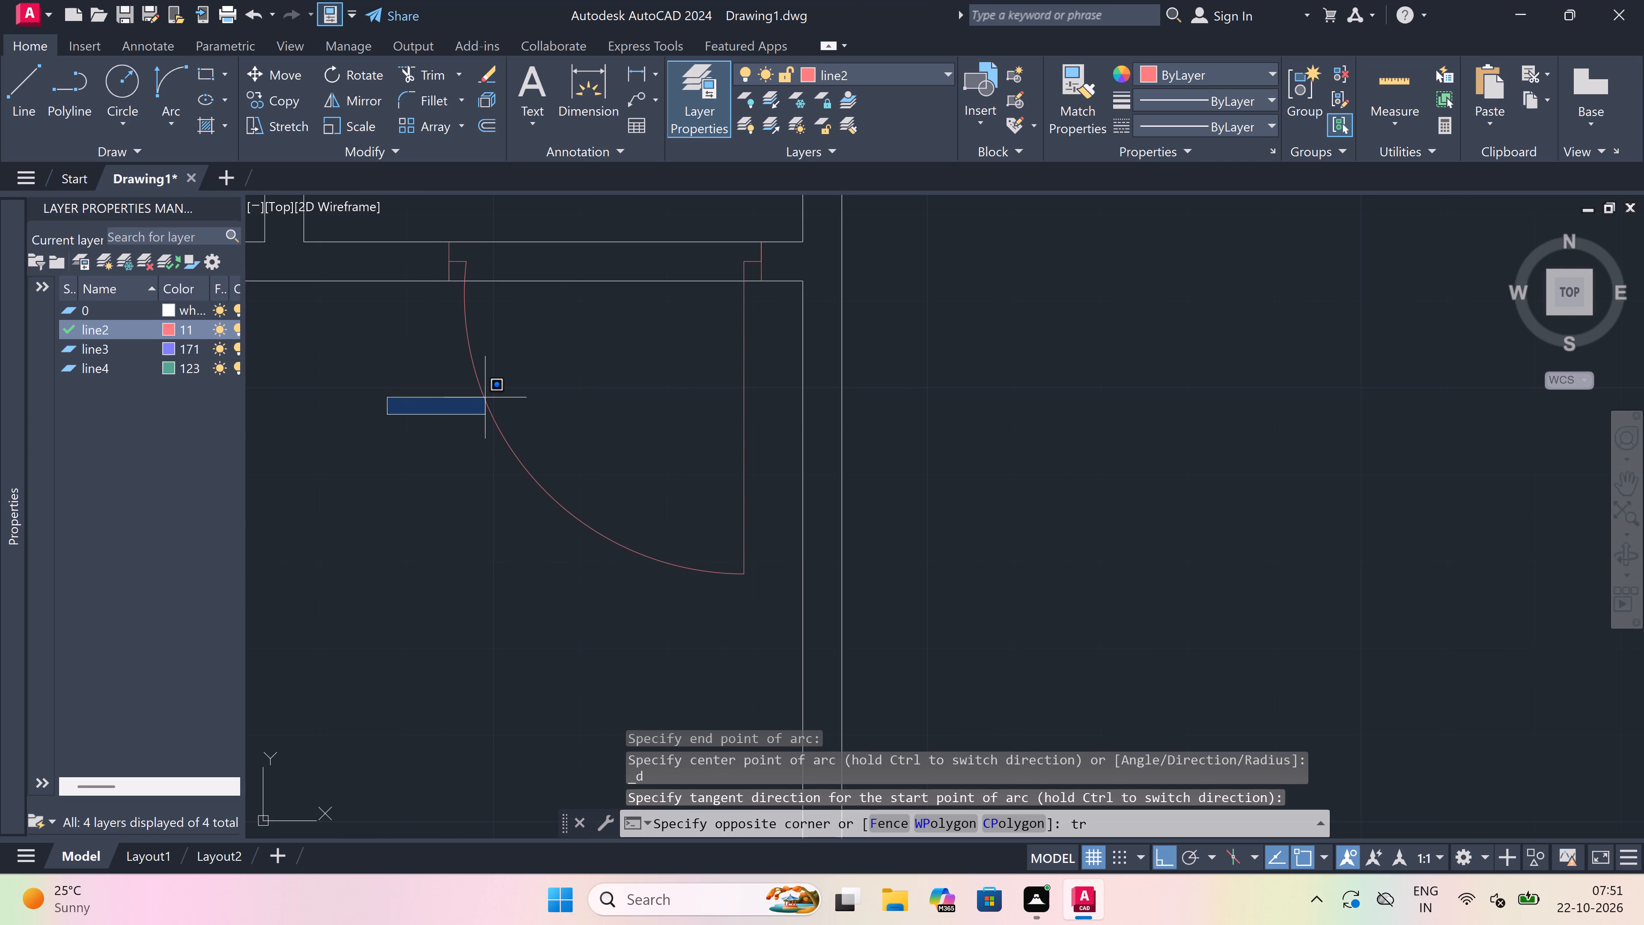
{"action": "key", "text": "space"}
{"action": "double_click", "coordinate": [599, 232]}
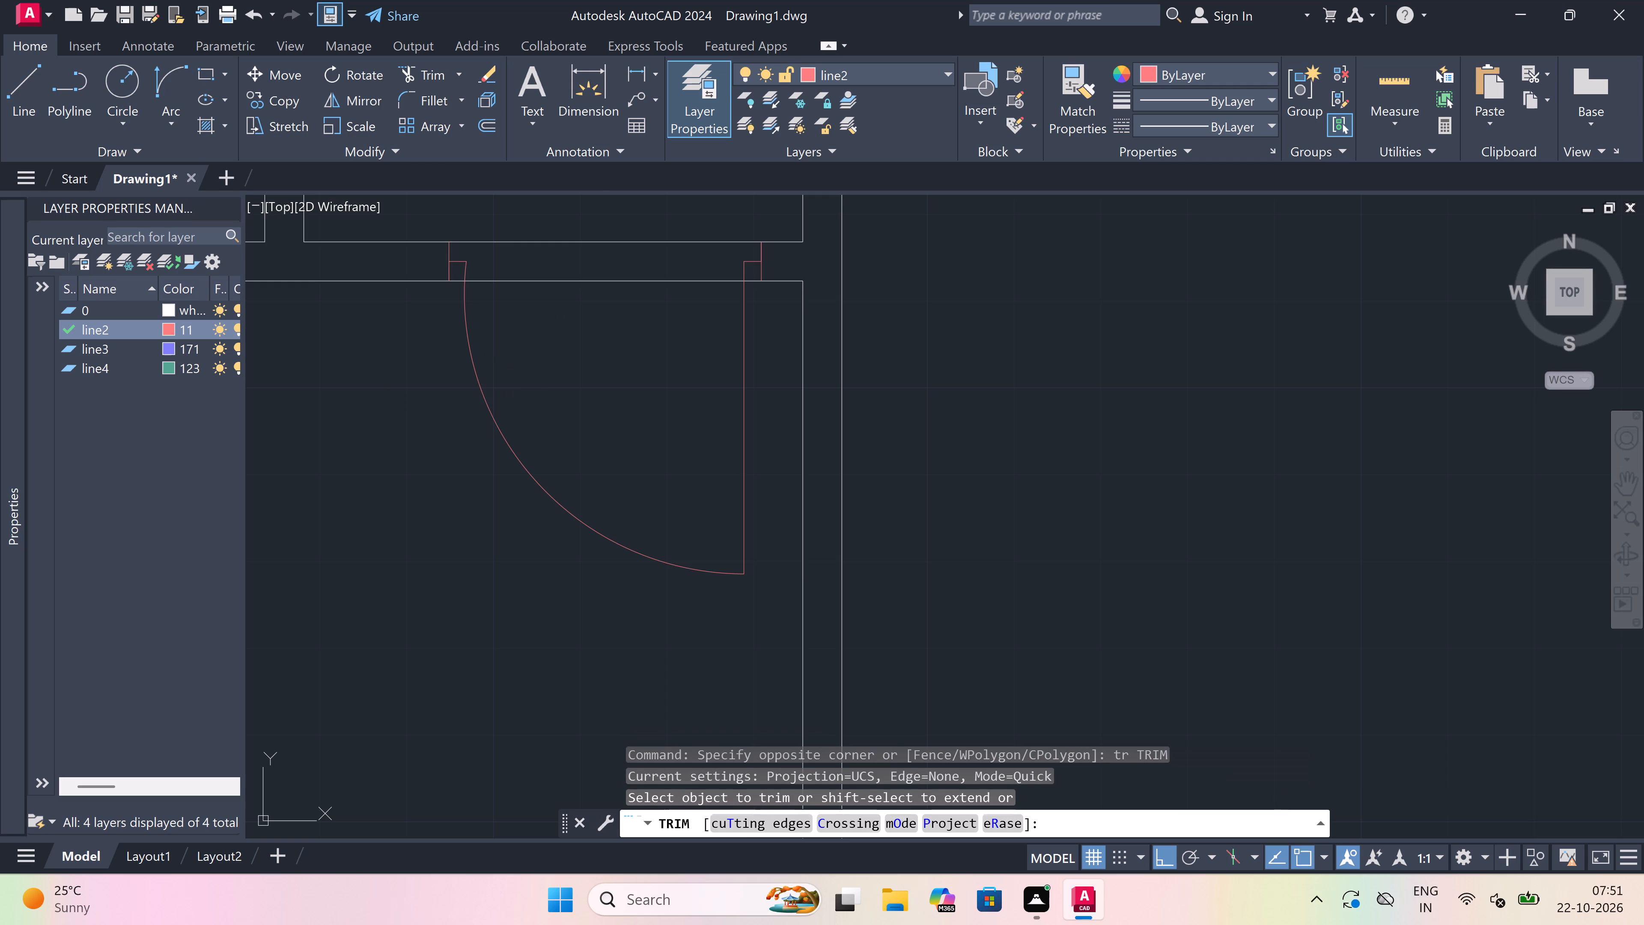
{"action": "left_click", "coordinate": [611, 409]}
{"action": "key", "text": "Escape"}
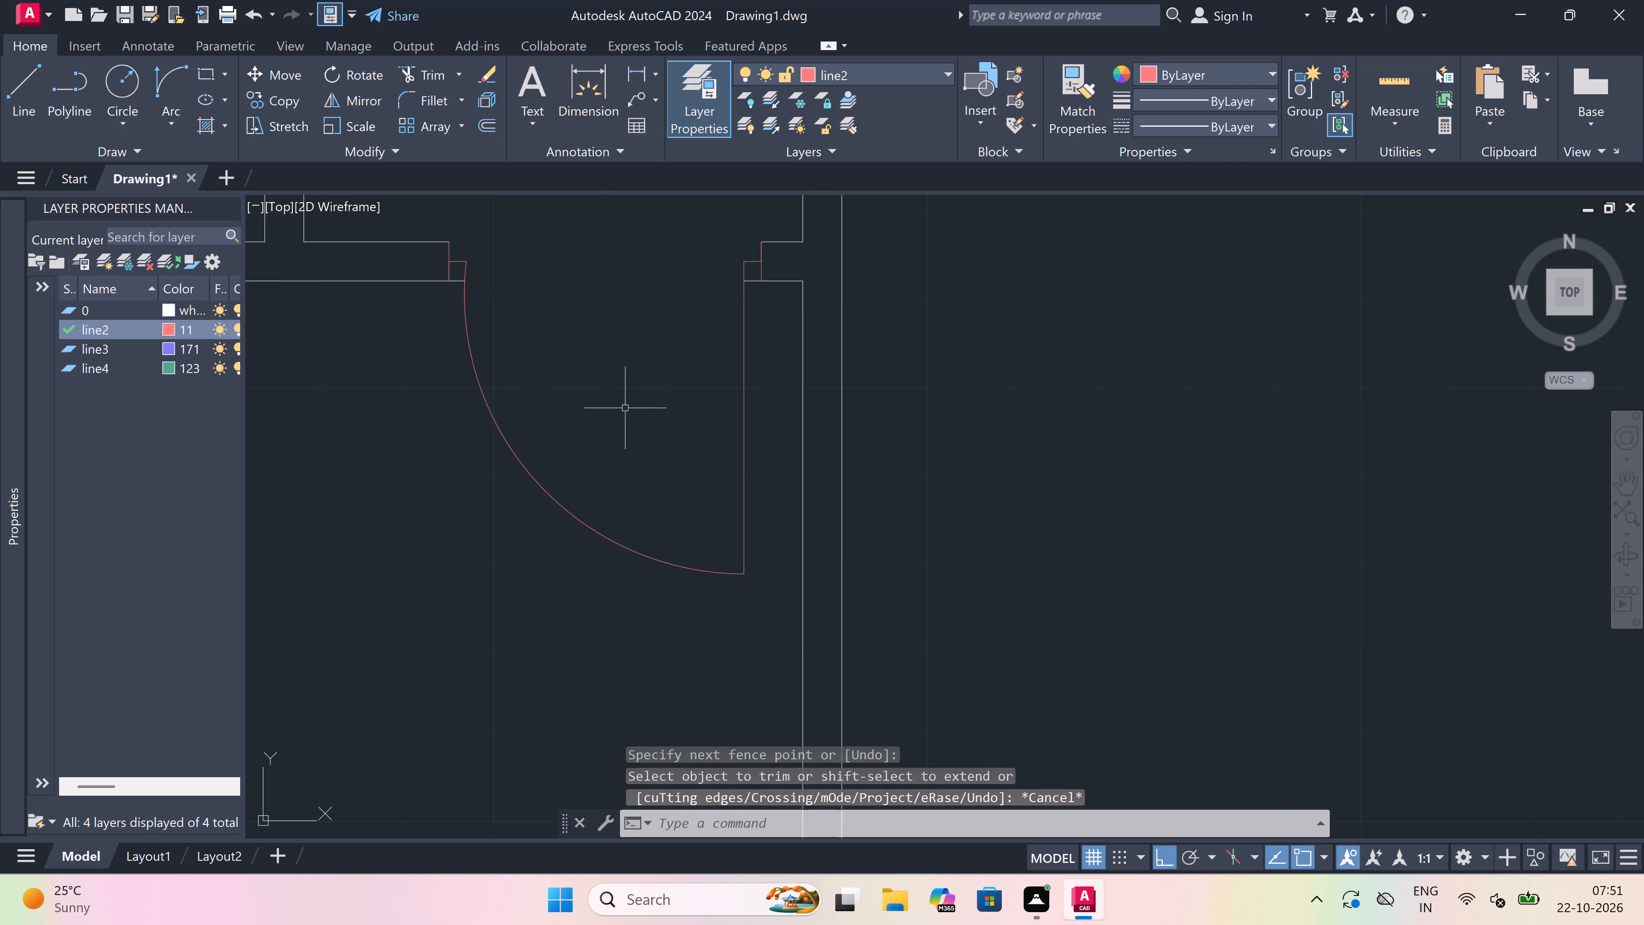
Draw the left jamb across the upper wall of the lower right room, near the room's upper left corner.
{"action": "scroll", "coordinate": [639, 430], "scroll_direction": "down", "scroll_amount": 5}
{"action": "scroll", "coordinate": [640, 431], "scroll_direction": "up", "scroll_amount": 1}
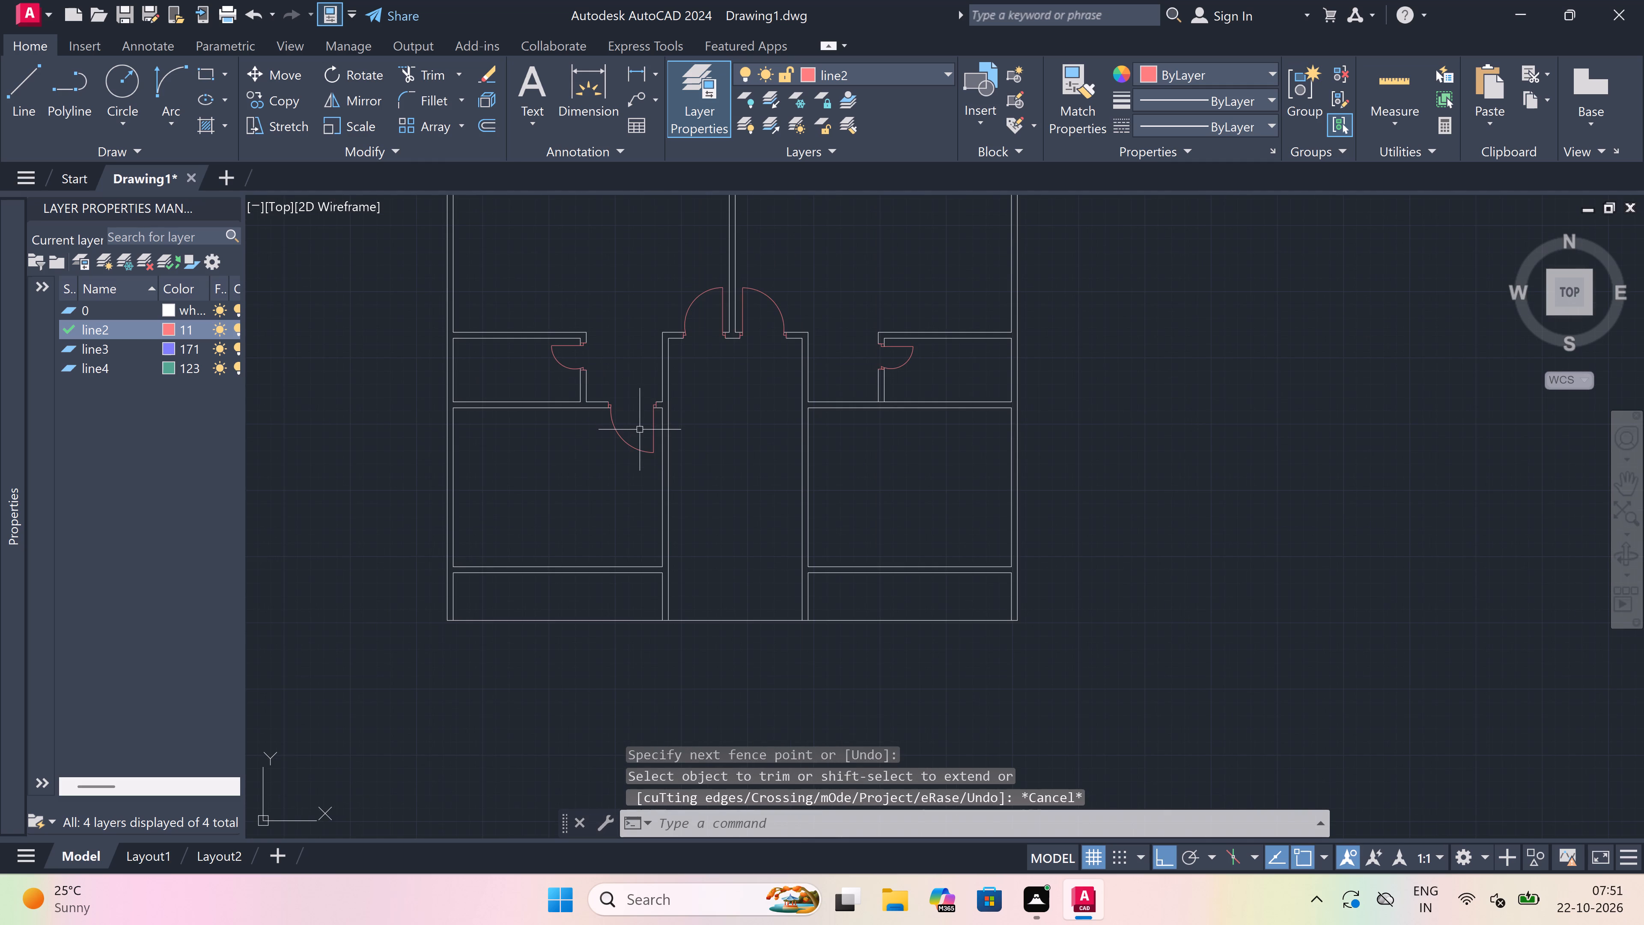
{"action": "key", "text": "l"}
{"action": "key", "text": "space"}
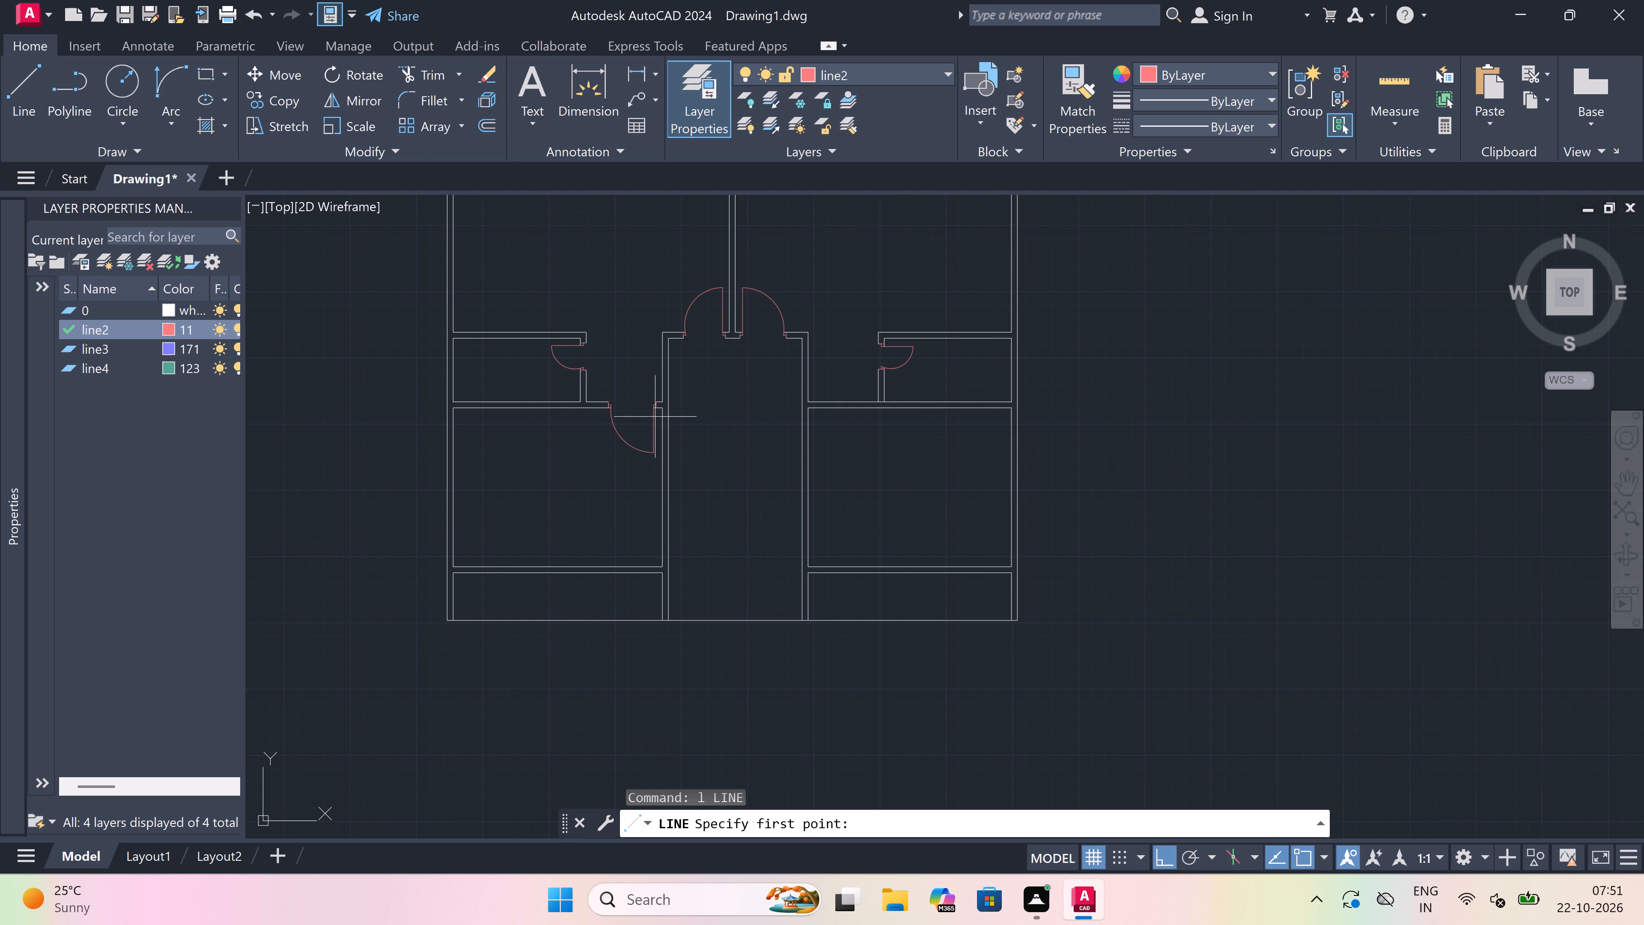
{"action": "scroll", "coordinate": [796, 401], "scroll_direction": "up", "scroll_amount": 3}
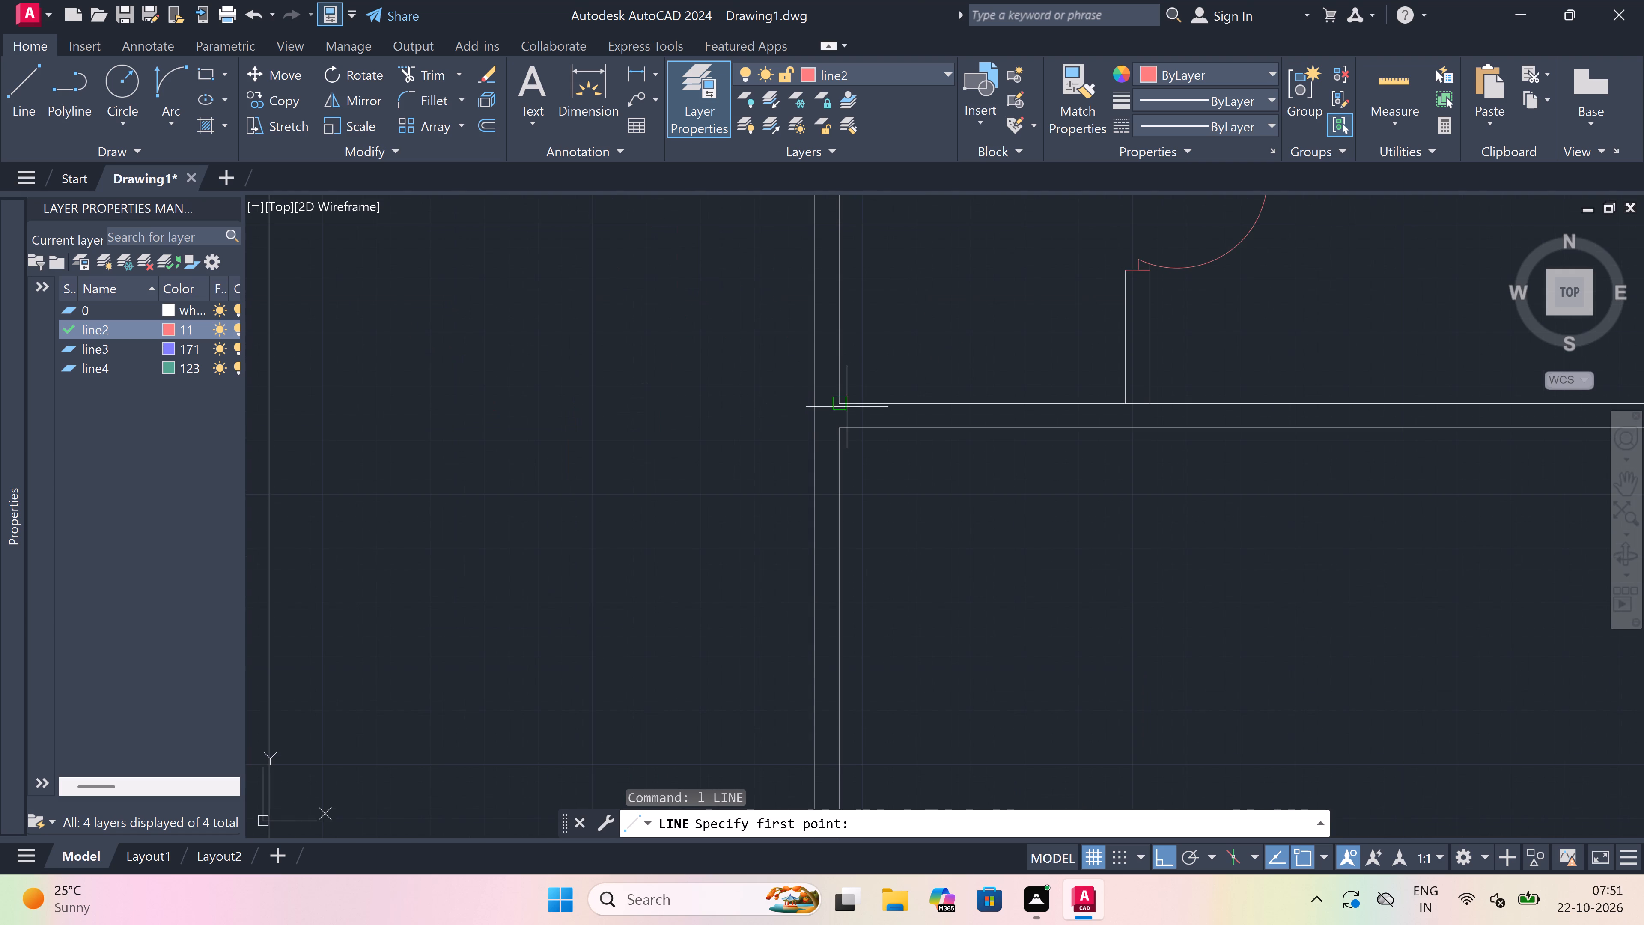
{"action": "left_click", "coordinate": [863, 402]}
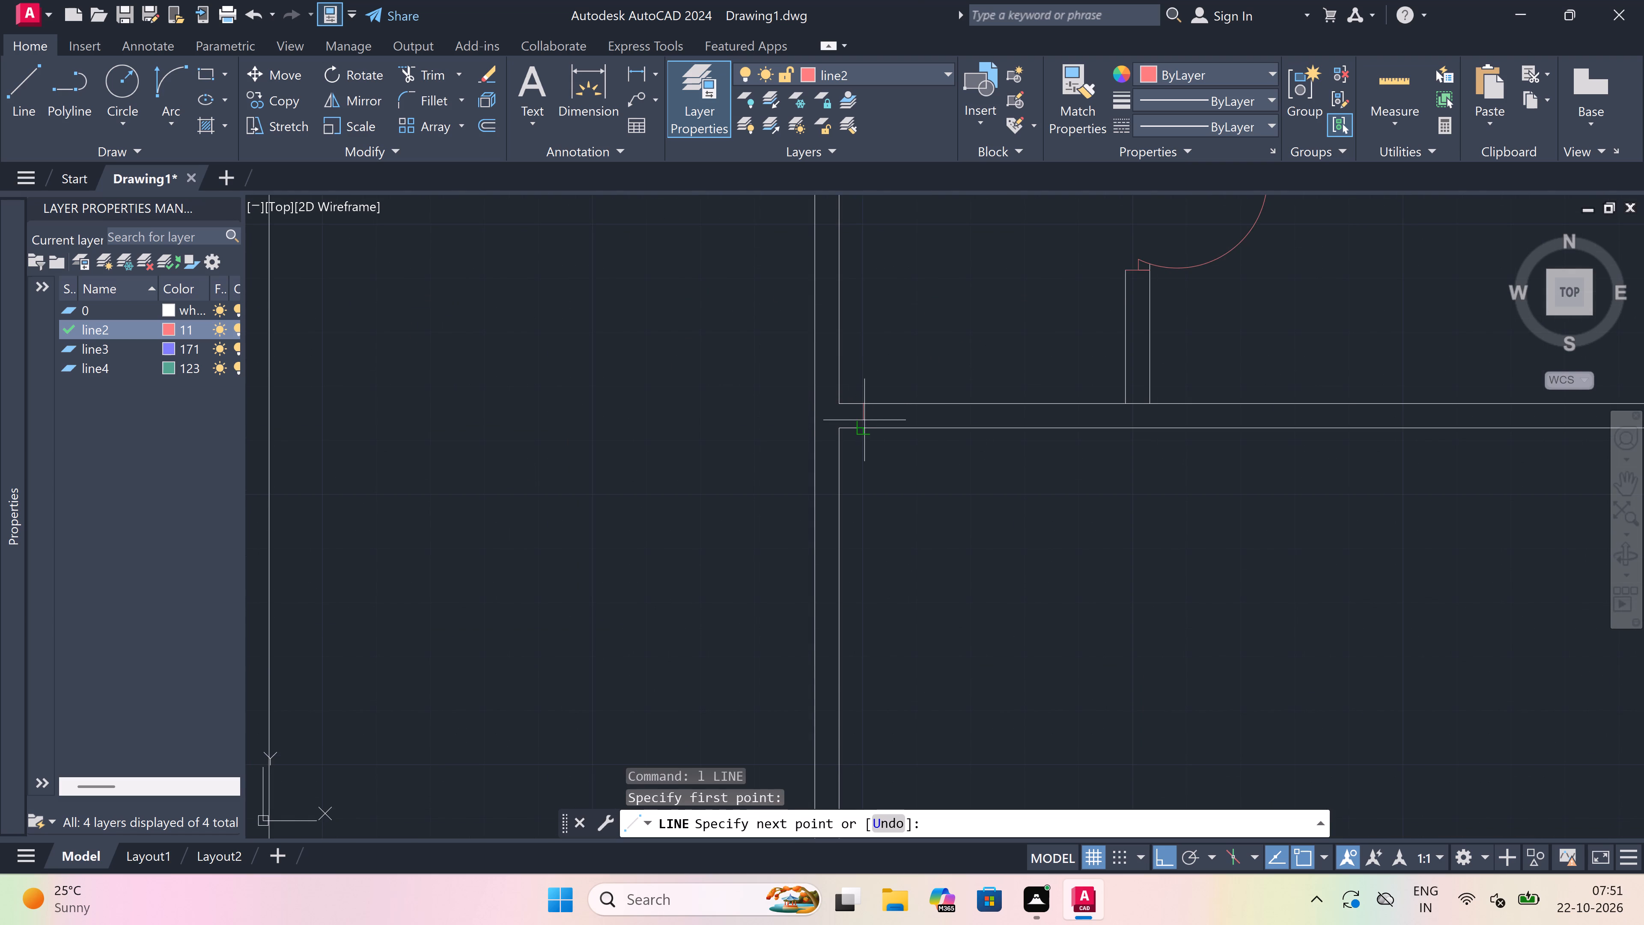
{"action": "left_click", "coordinate": [864, 420]}
From the jamb's midpoint, draw a 2" stub rightward and a 3' door leaf downward into the lower right room.
{"action": "left_click", "coordinate": [864, 420]}
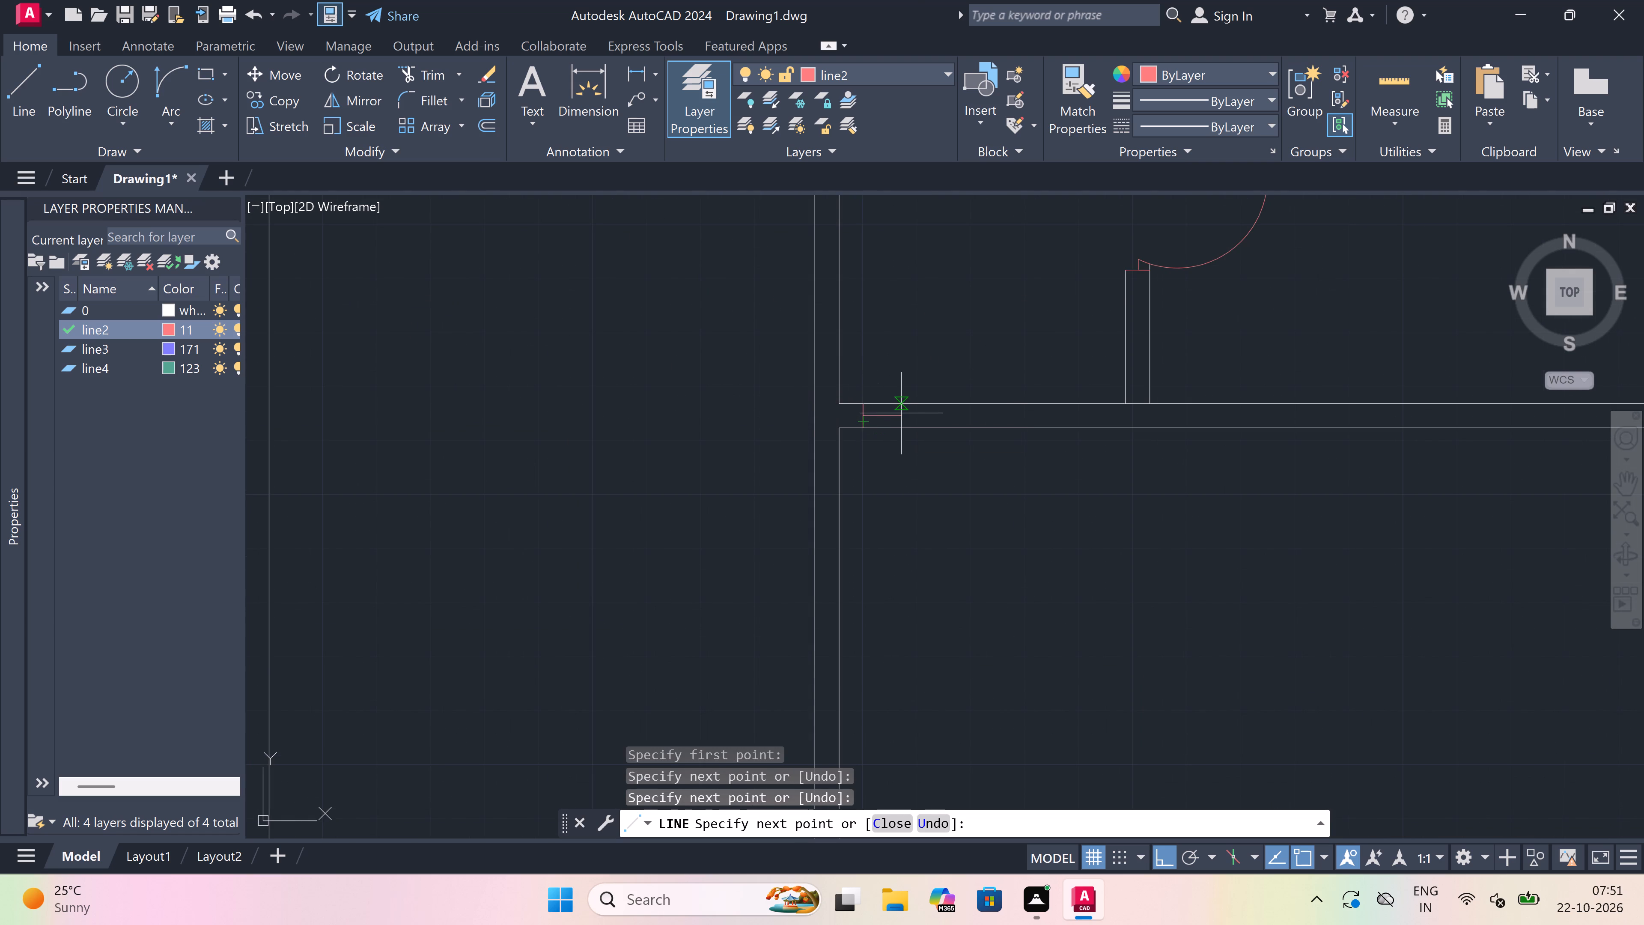
{"action": "type", "text": "2\""}
{"action": "key", "text": "space"}
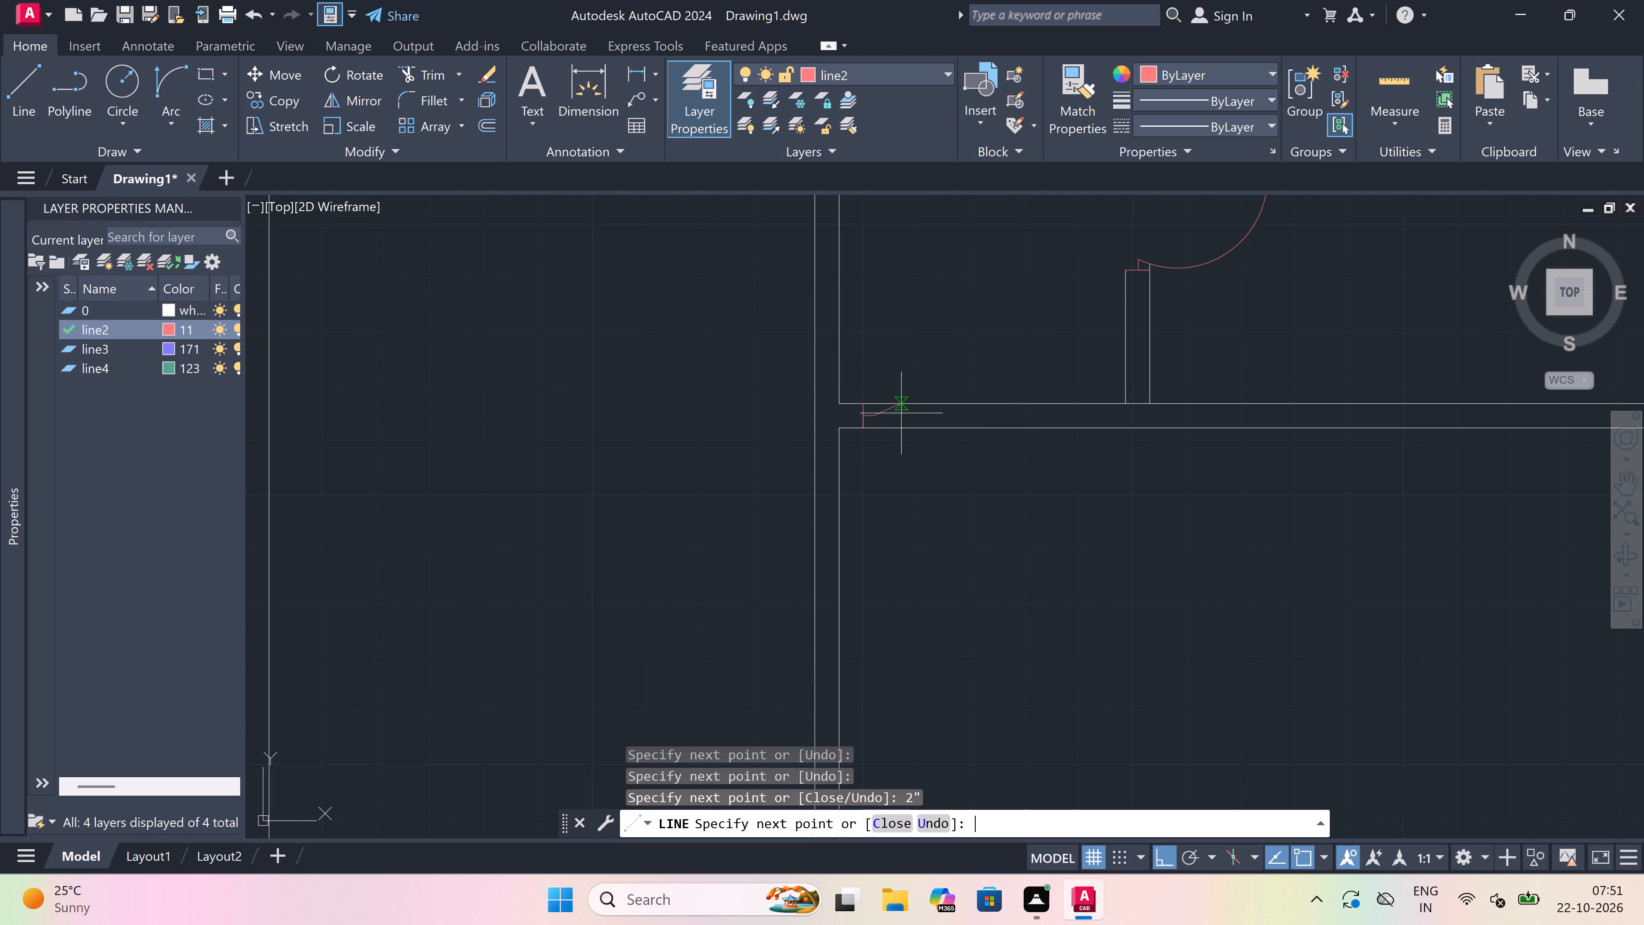
{"action": "scroll", "coordinate": [901, 413], "scroll_direction": "down", "scroll_amount": 2}
{"action": "scroll", "coordinate": [901, 488], "scroll_direction": "up", "scroll_amount": 2}
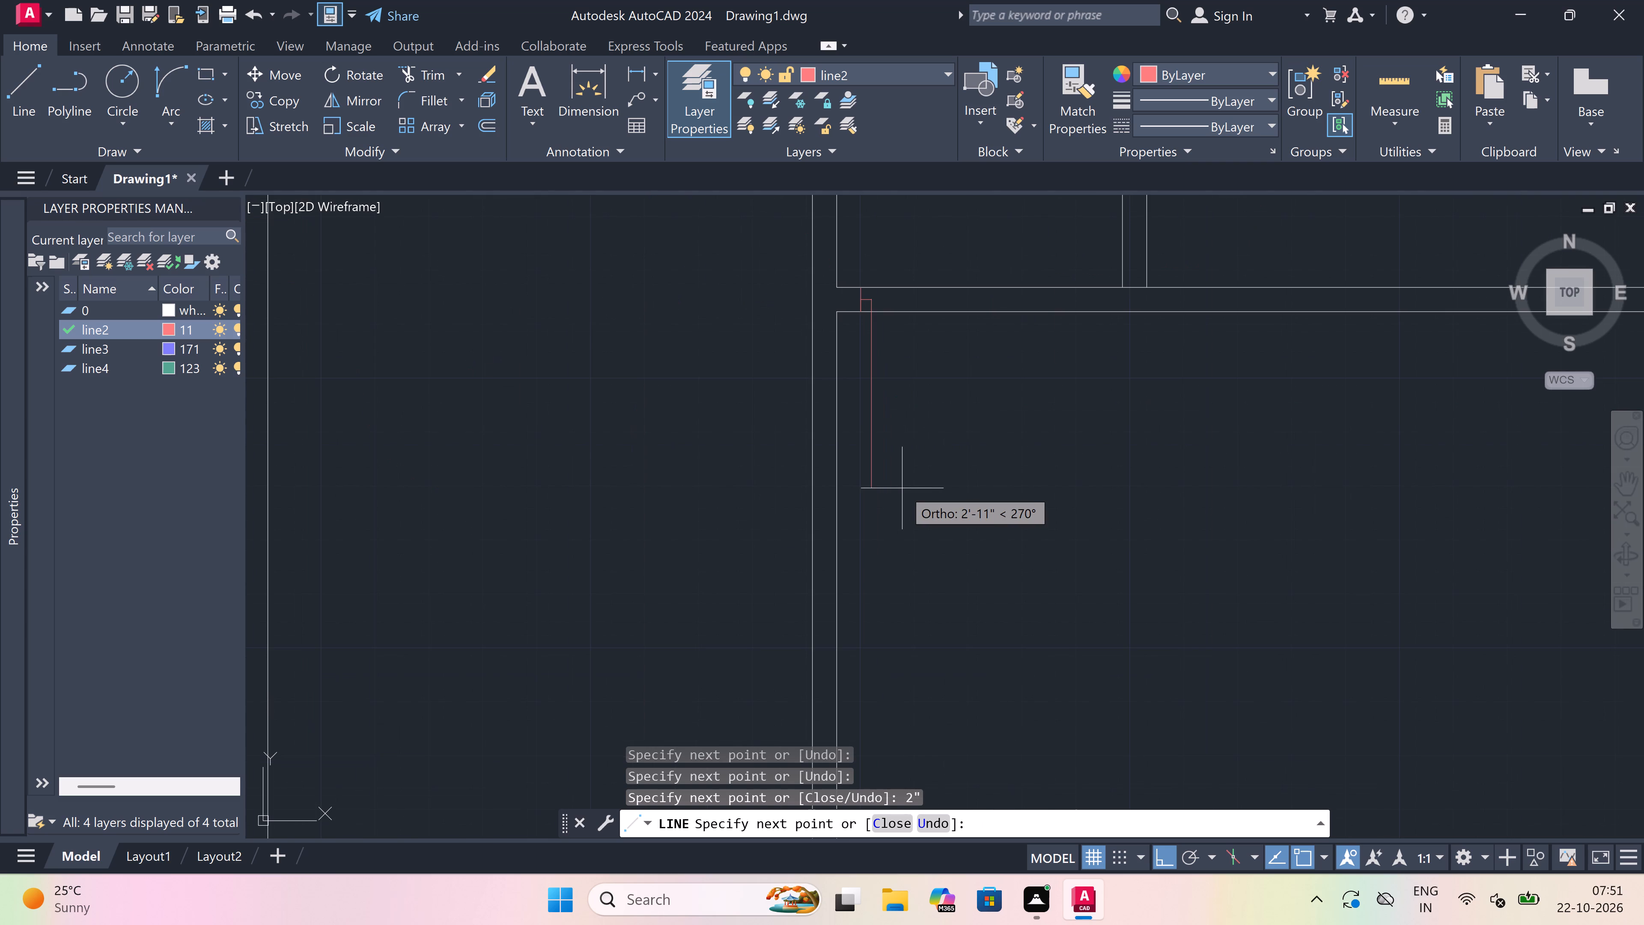
{"action": "type", "text": "3'"}
{"action": "key", "text": "space"}
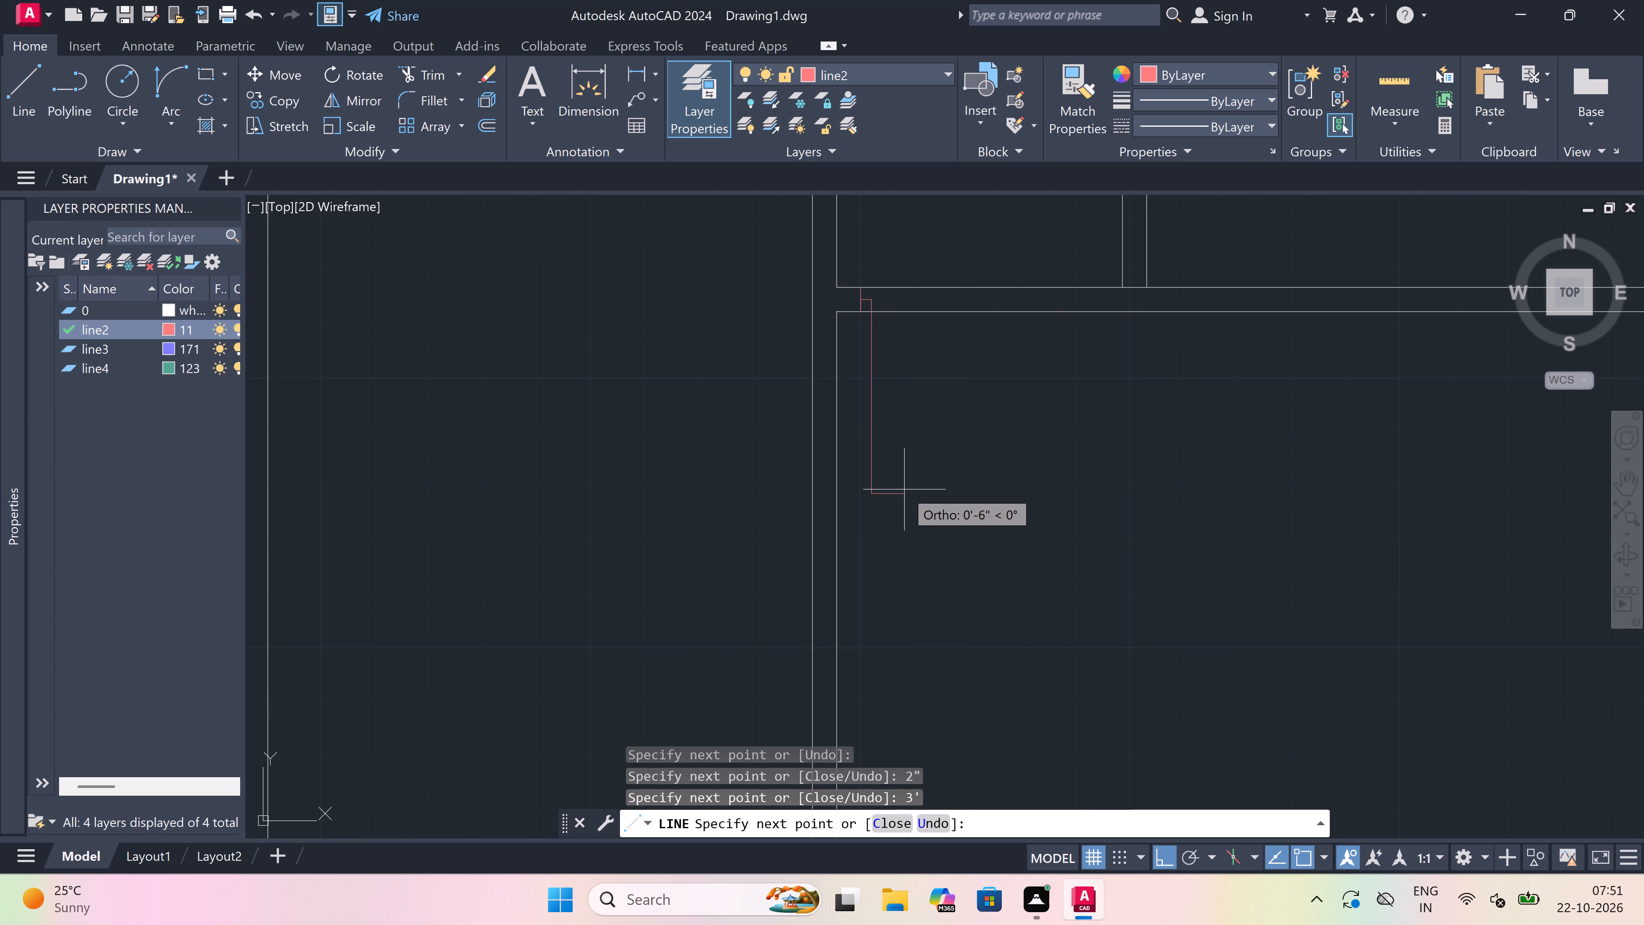
{"action": "key", "text": "Escape"}
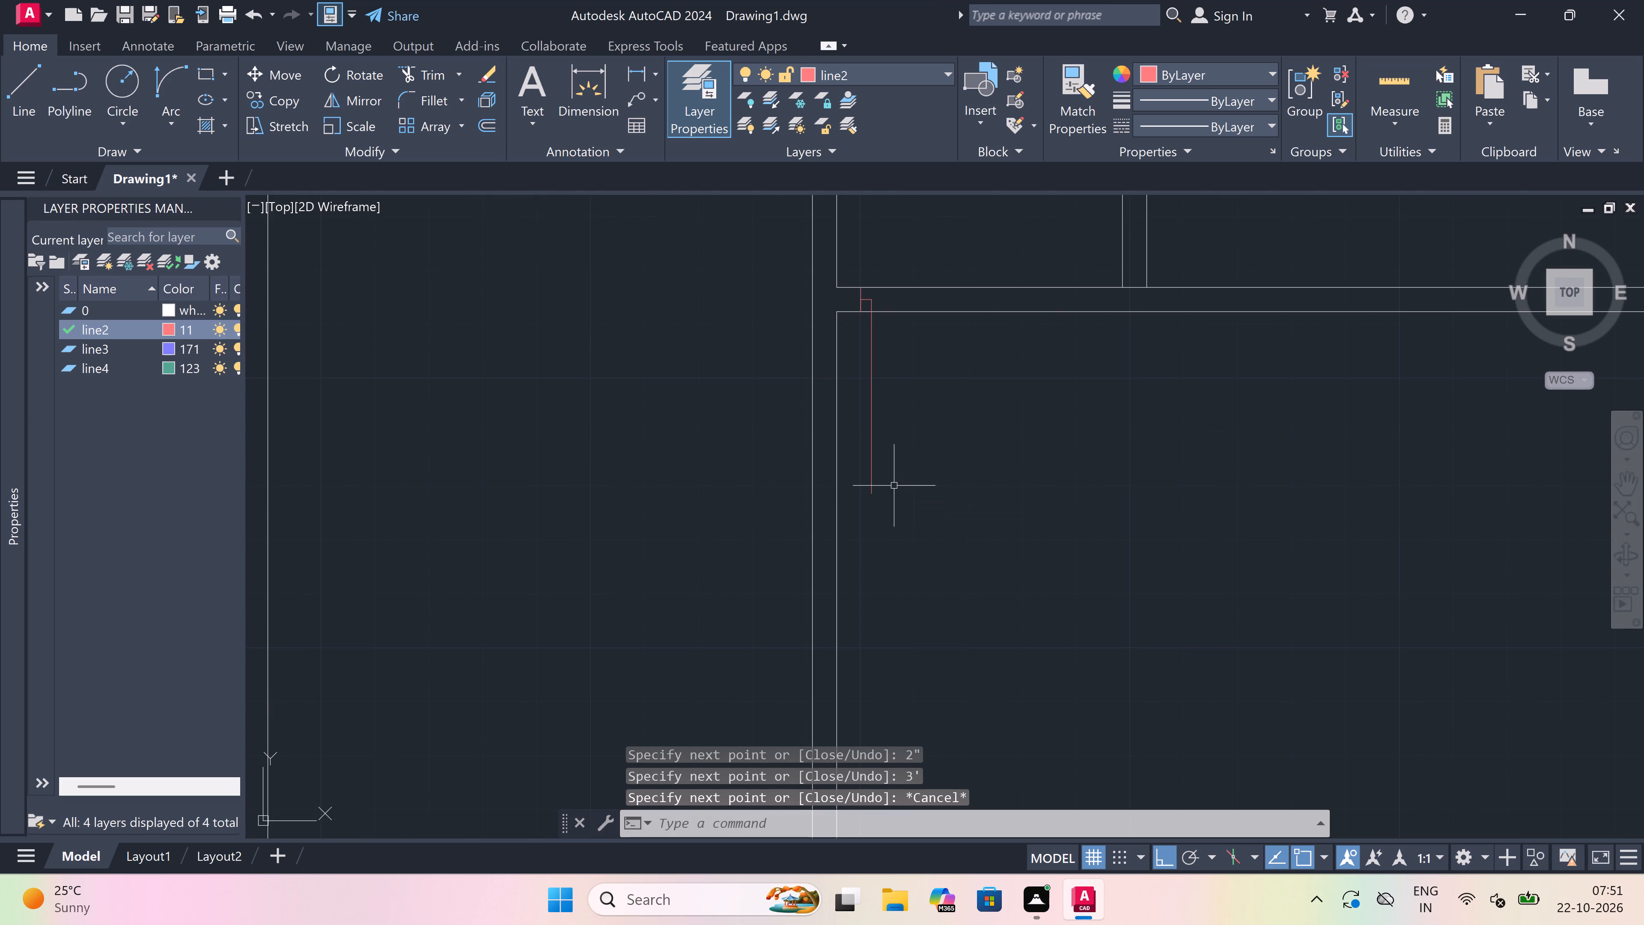
Draw the right jamb across the same horizontal wall, with a 2" stub leftward from its midpoint.
{"action": "key", "text": "space"}
{"action": "scroll", "coordinate": [839, 492], "scroll_direction": "down", "scroll_amount": 2}
{"action": "scroll", "coordinate": [867, 433], "scroll_direction": "up", "scroll_amount": 3}
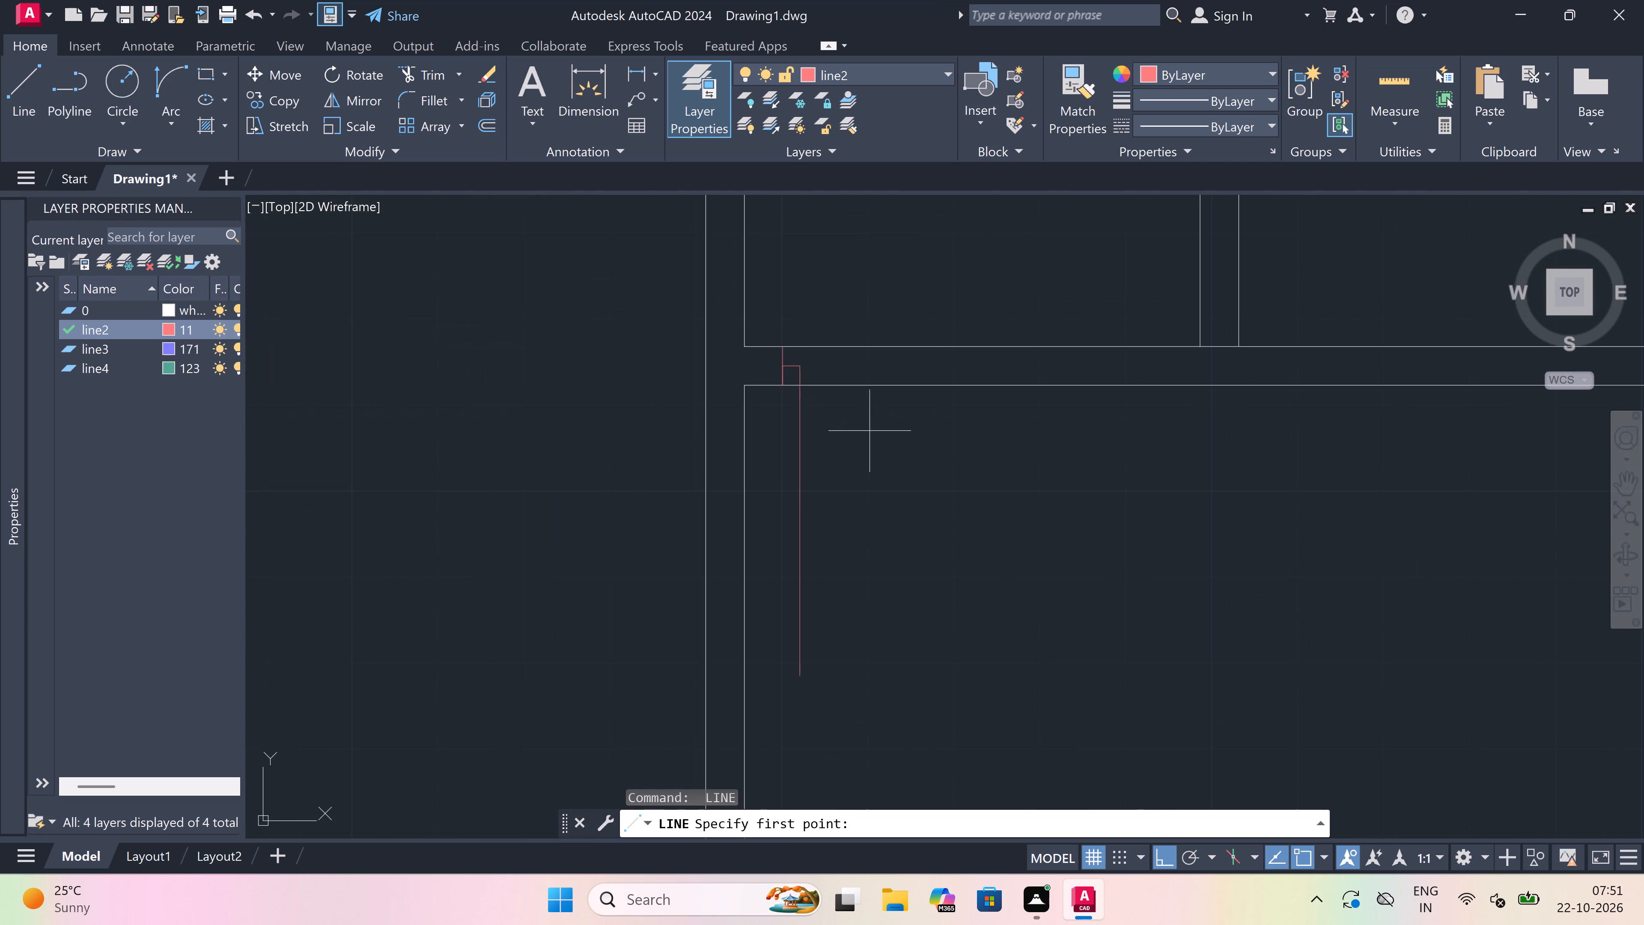
{"action": "left_click", "coordinate": [1075, 346]}
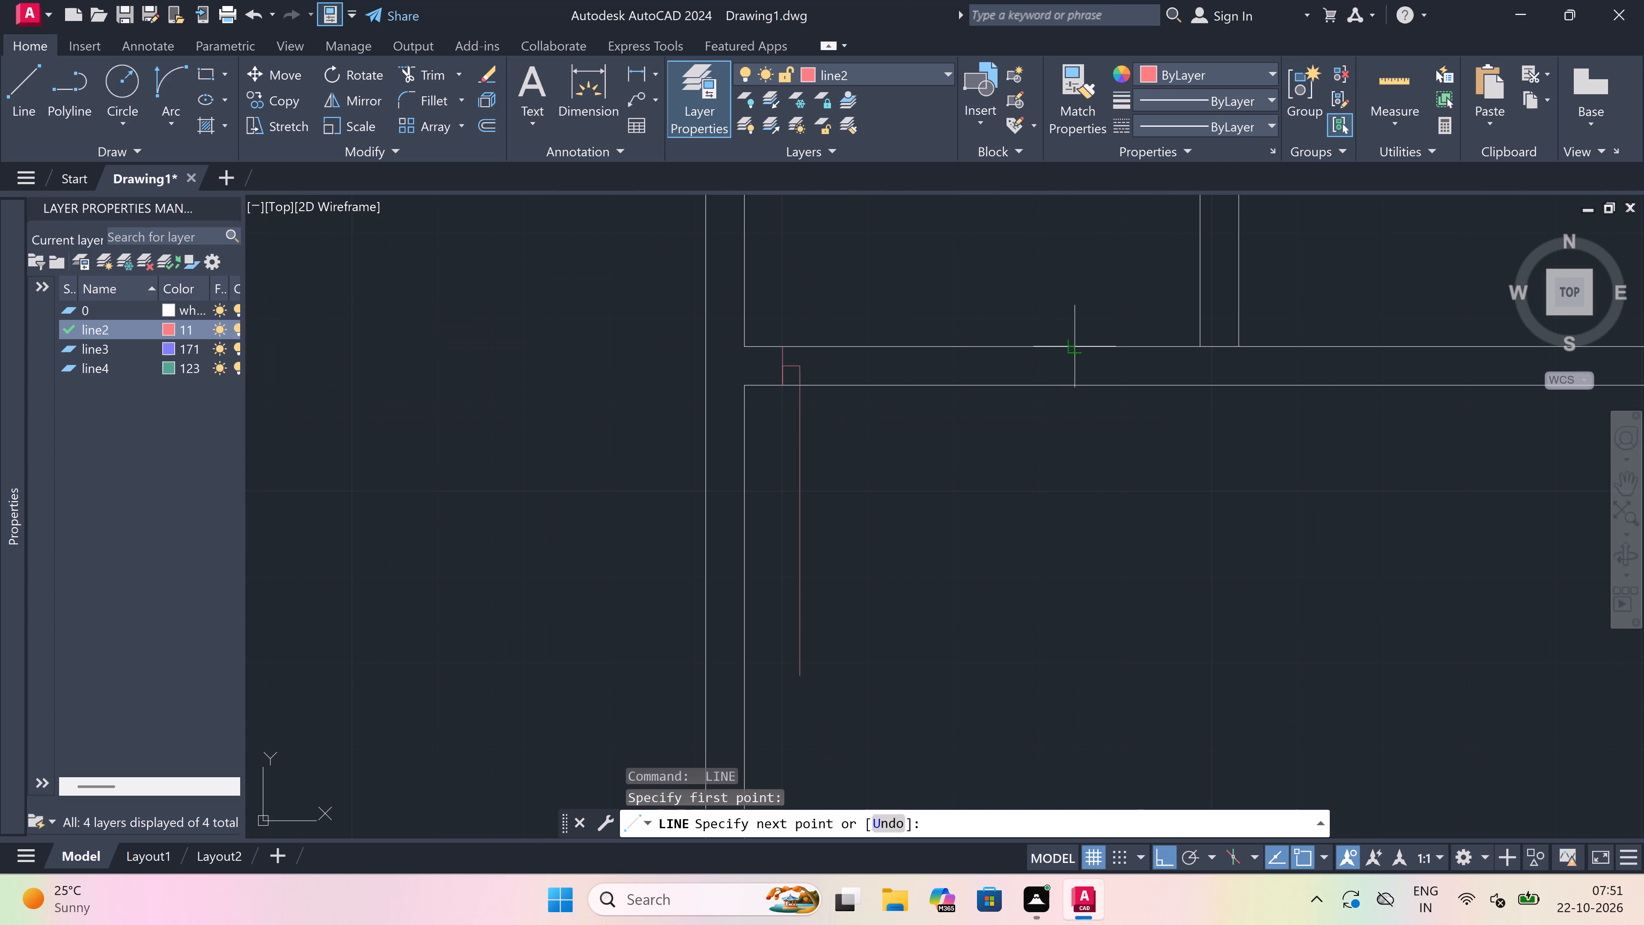
{"action": "left_click", "coordinate": [1077, 387]}
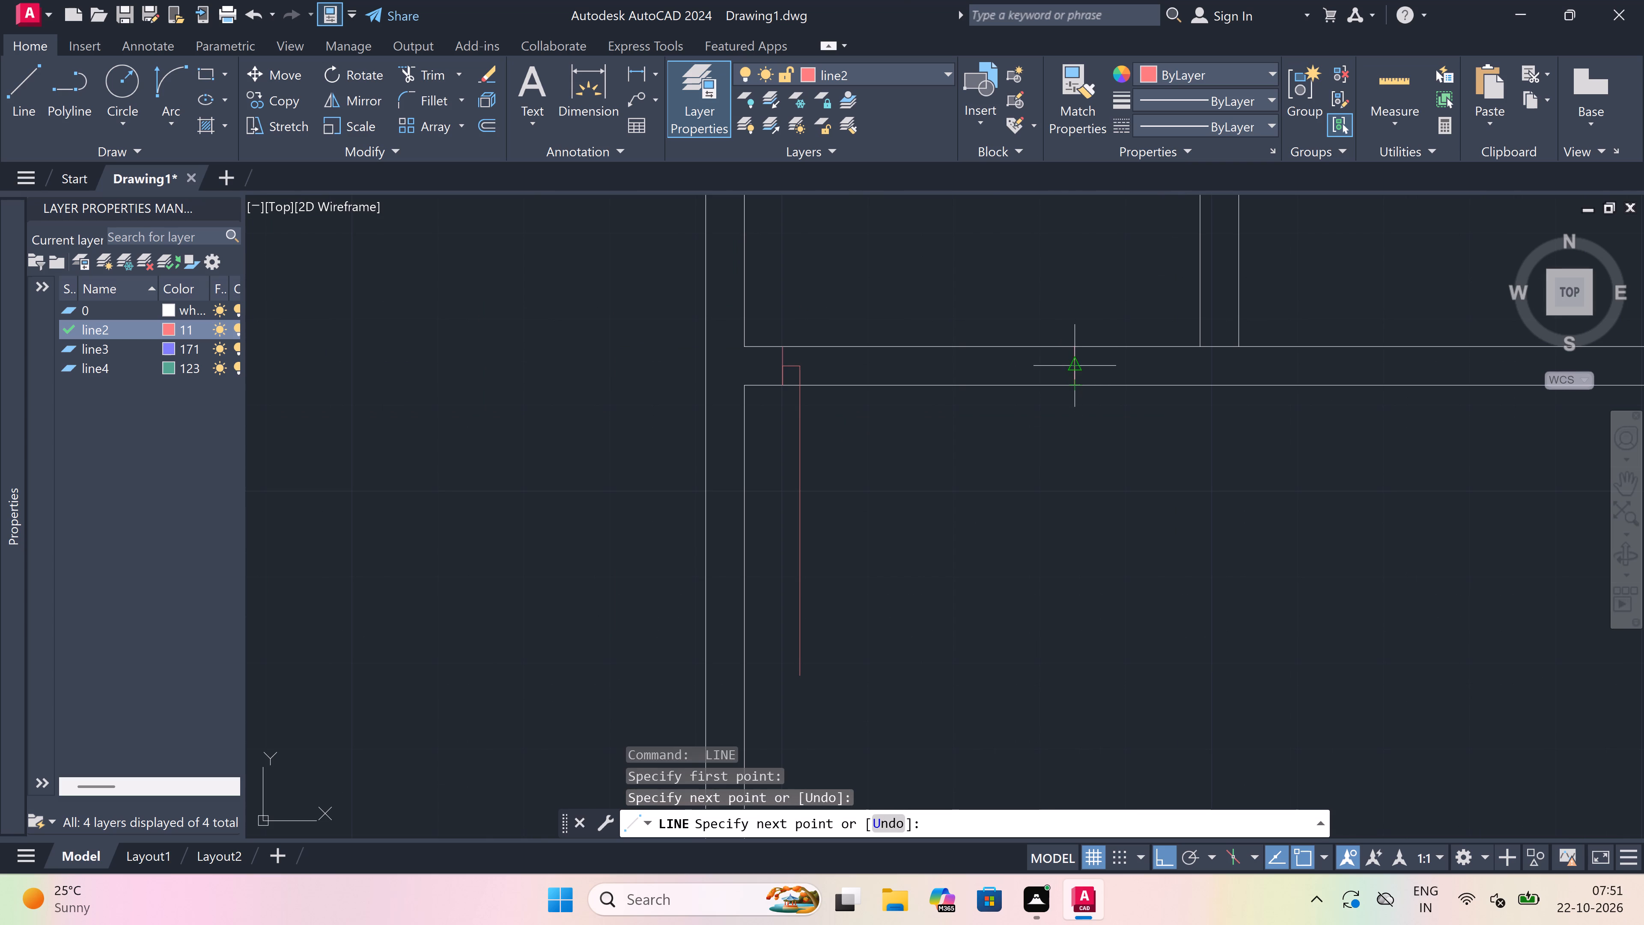
{"action": "double_click", "coordinate": [1078, 370]}
{"action": "type", "text": "2\""}
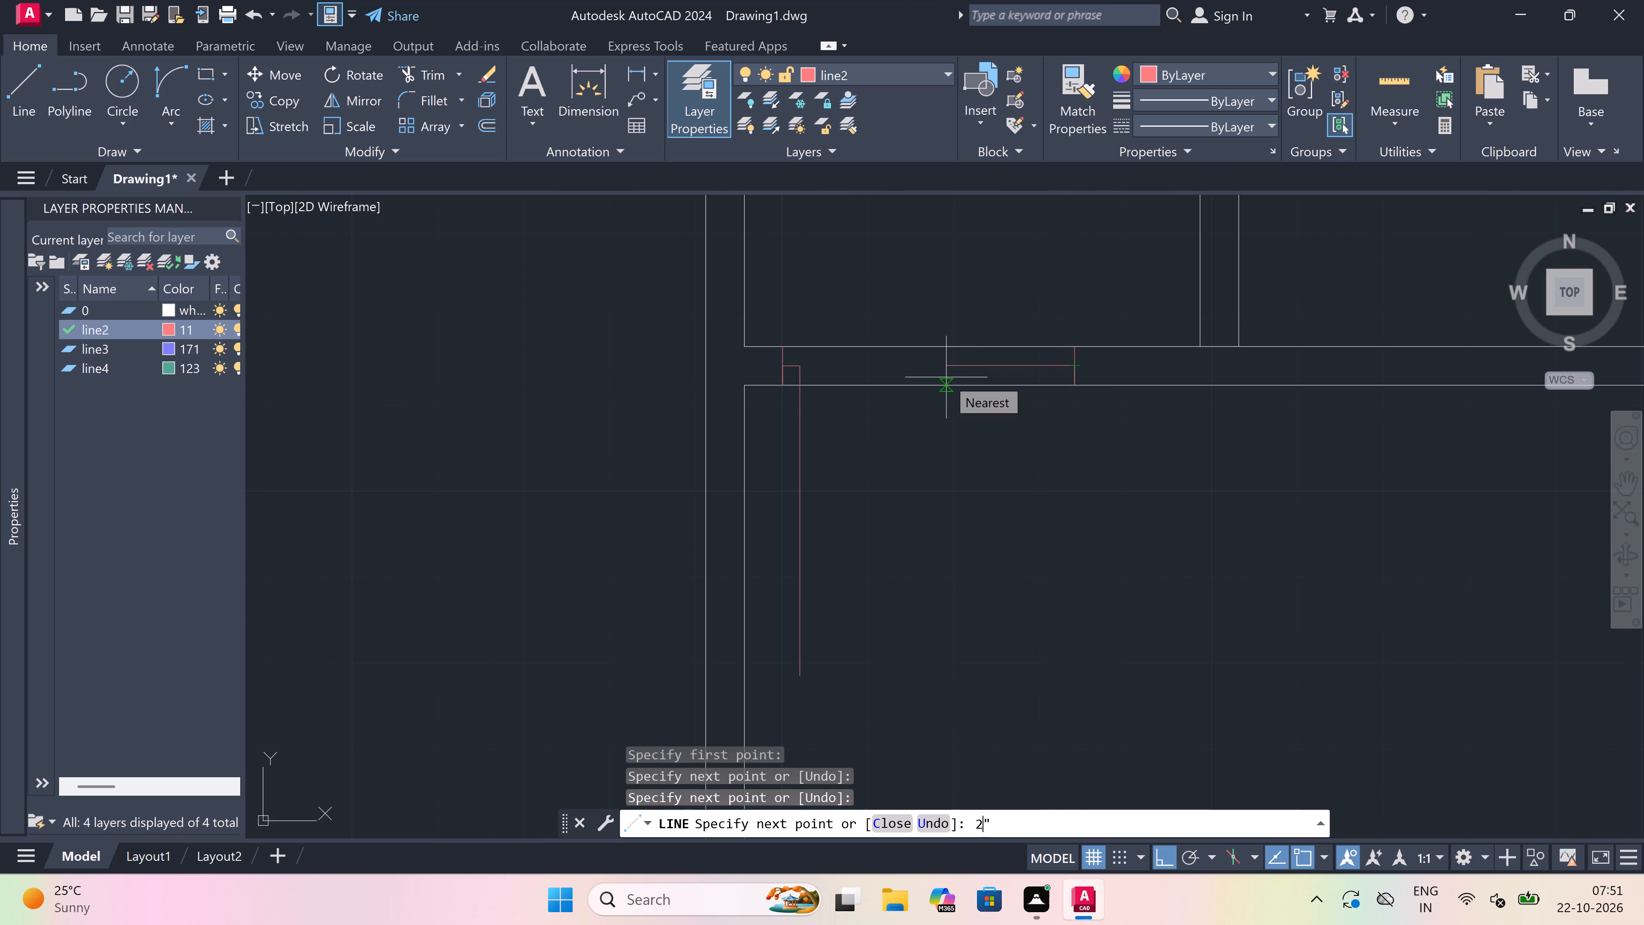
{"action": "key", "text": "space"}
{"action": "key", "text": "Escape"}
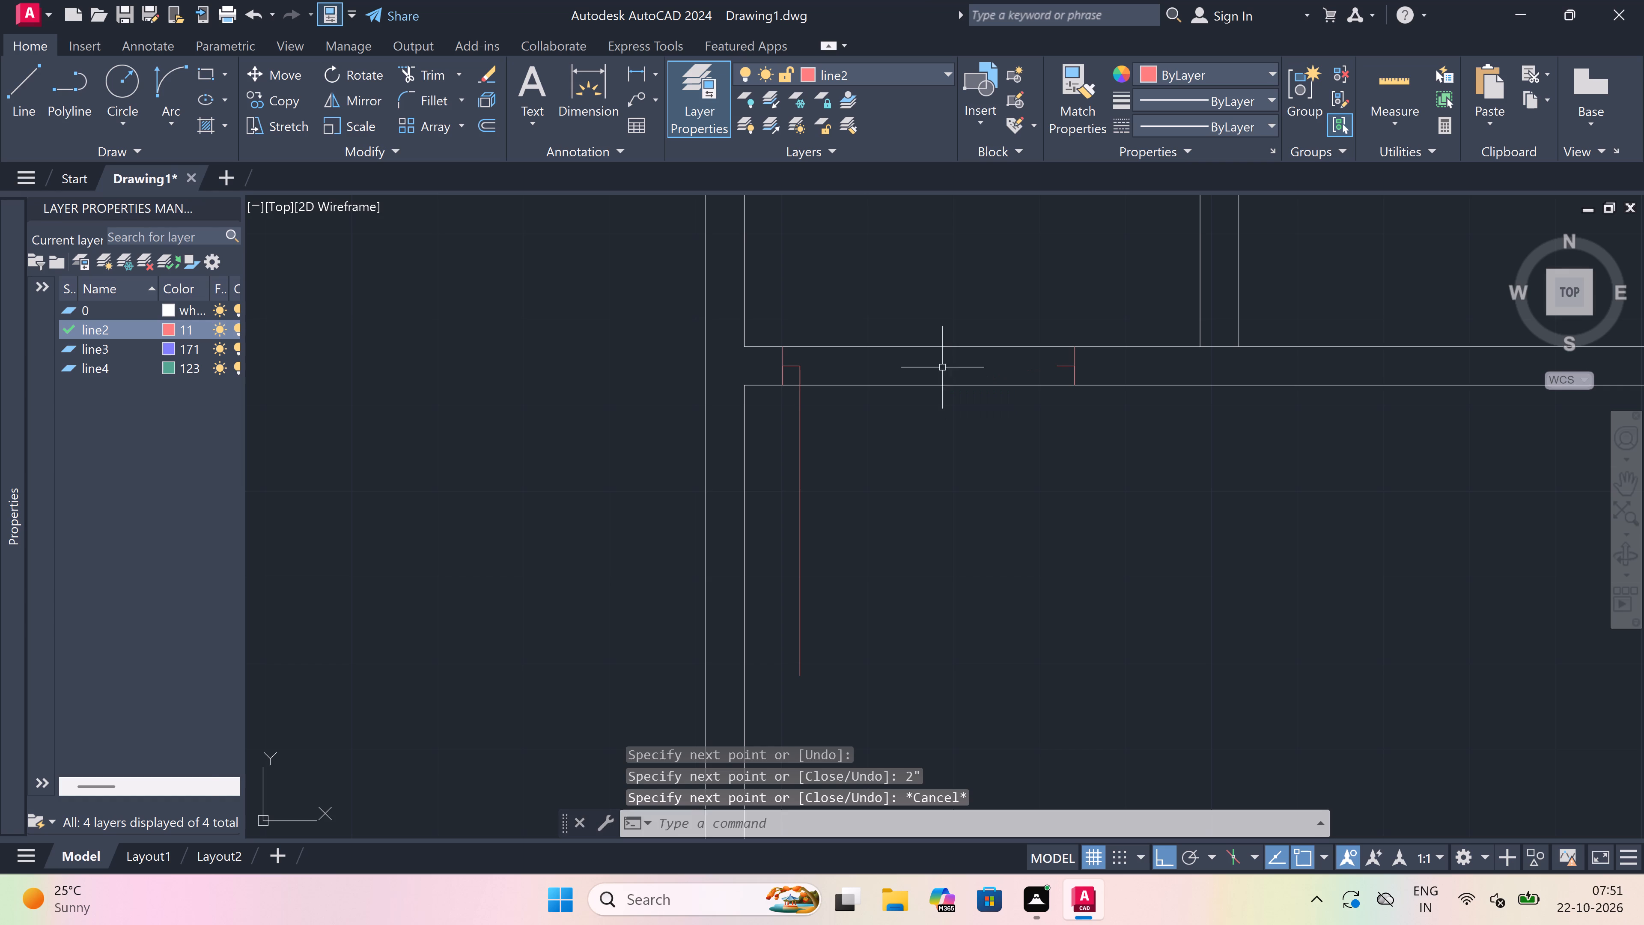
Draw the 3' door's swing arc from the leaf's lower end to the right stub's end, with a rightward start tangent.
{"action": "double_click", "coordinate": [171, 78]}
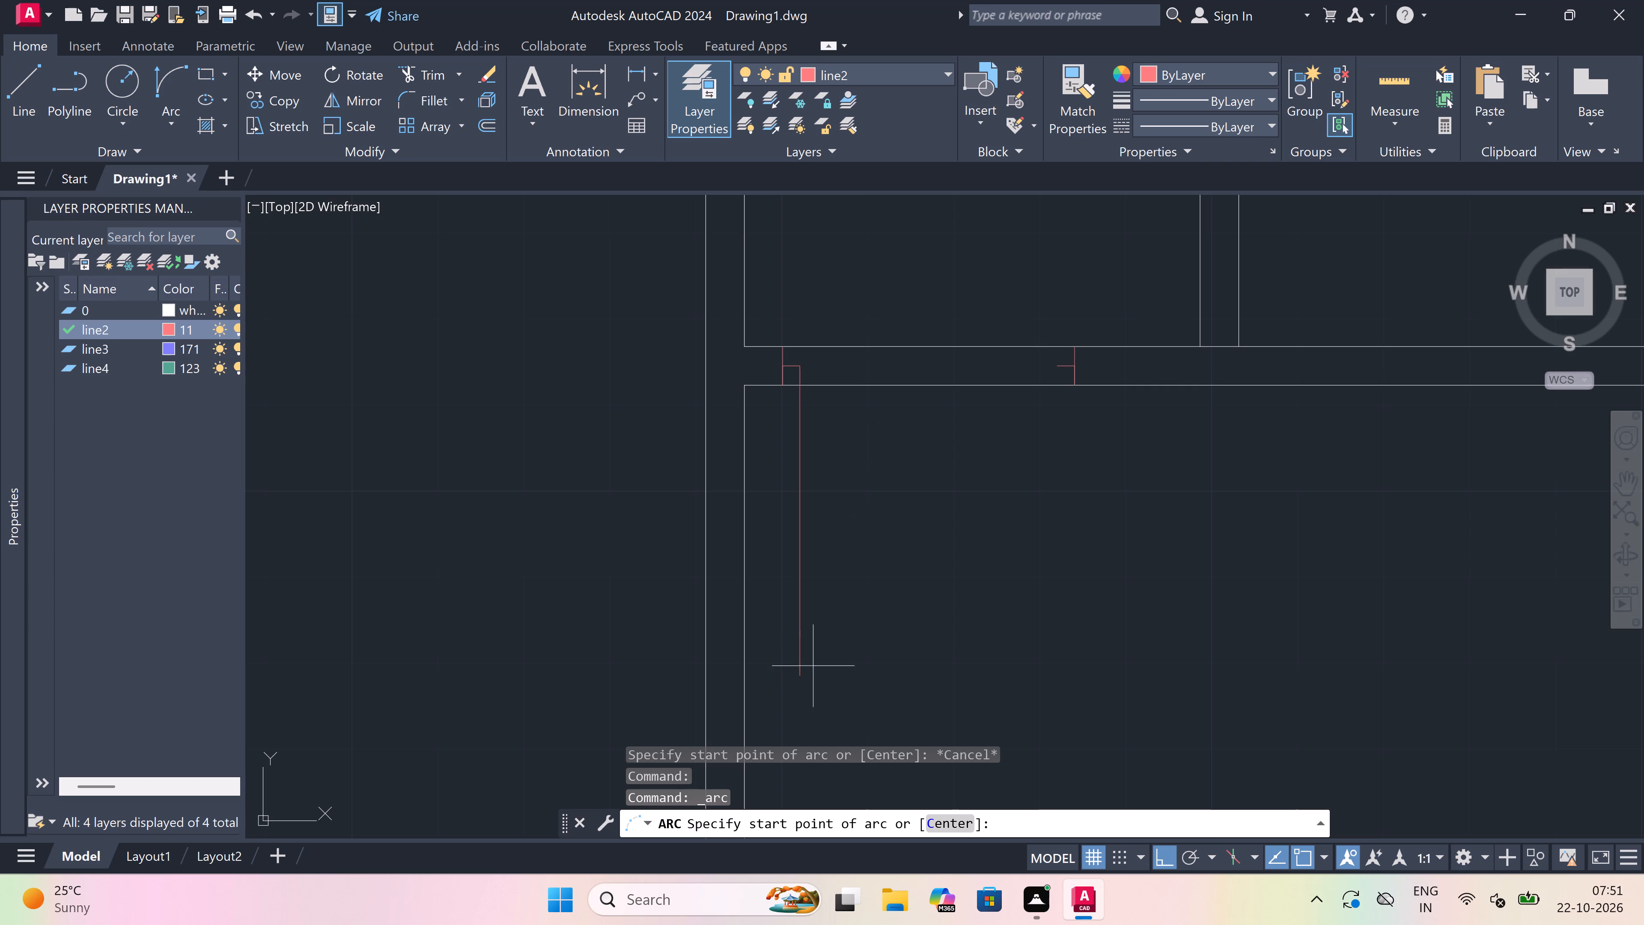
{"action": "left_click", "coordinate": [804, 682]}
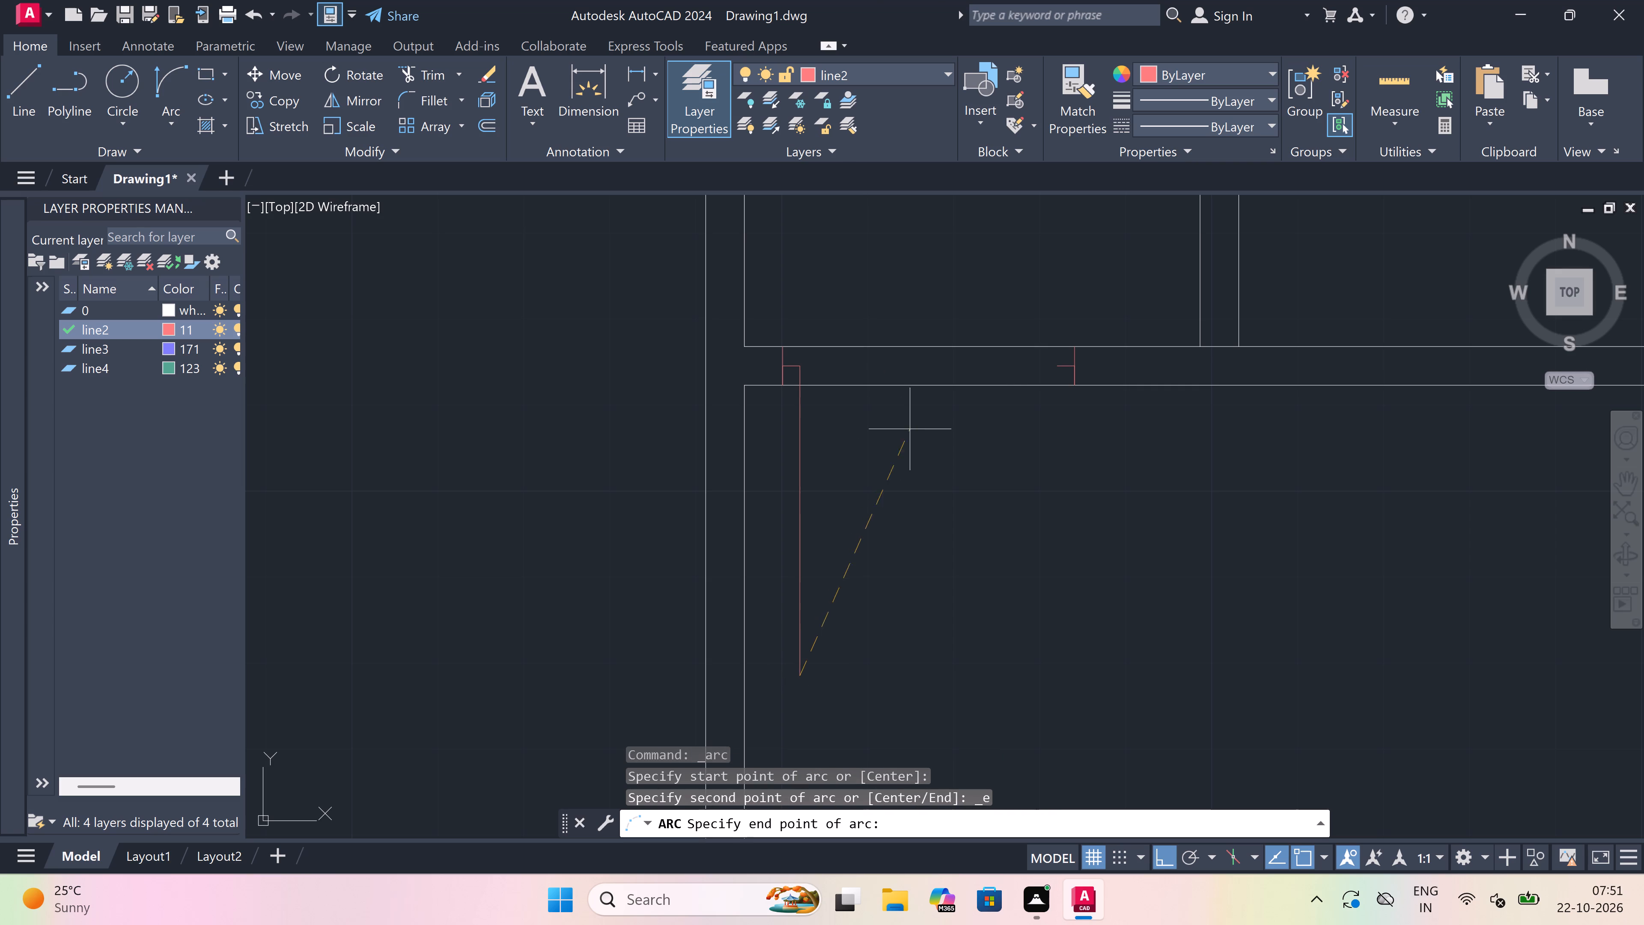
{"action": "left_click", "coordinate": [1060, 370]}
{"action": "left_click", "coordinate": [1195, 471]}
Trim the two horizontal wall lines between the jambs to open the lower right room's 3' doorway.
{"action": "key", "text": "t"}
{"action": "key", "text": "r"}
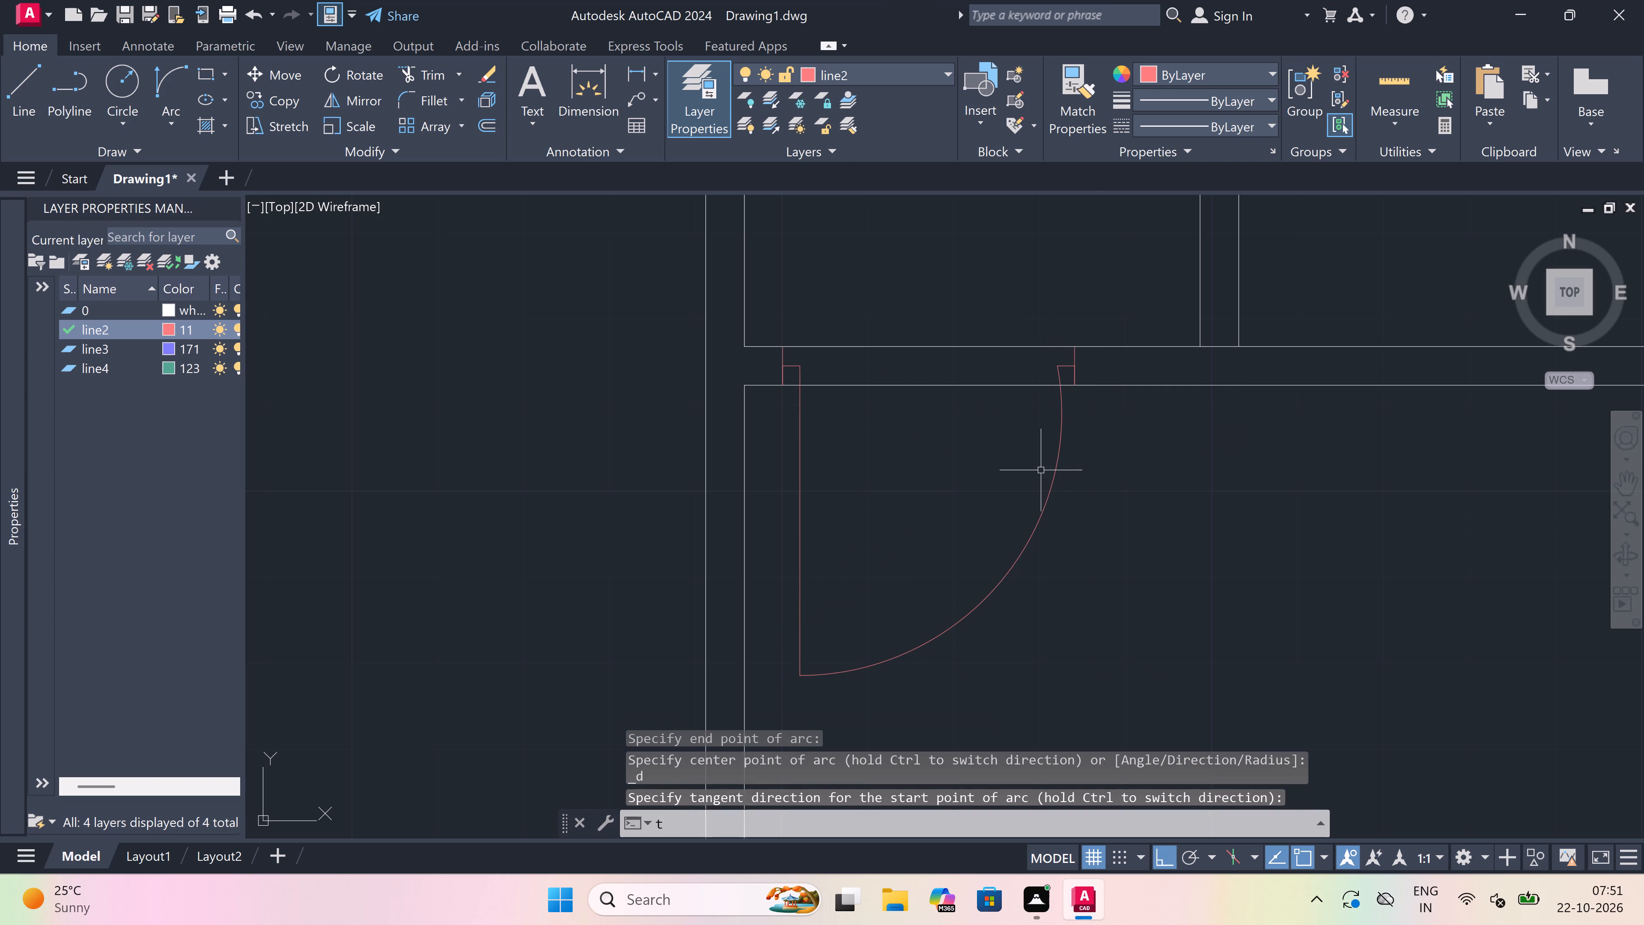
{"action": "key", "text": "space"}
{"action": "left_click_drag", "start_coordinate": [951, 319], "coordinate": [951, 323]}
{"action": "left_click", "coordinate": [936, 491]}
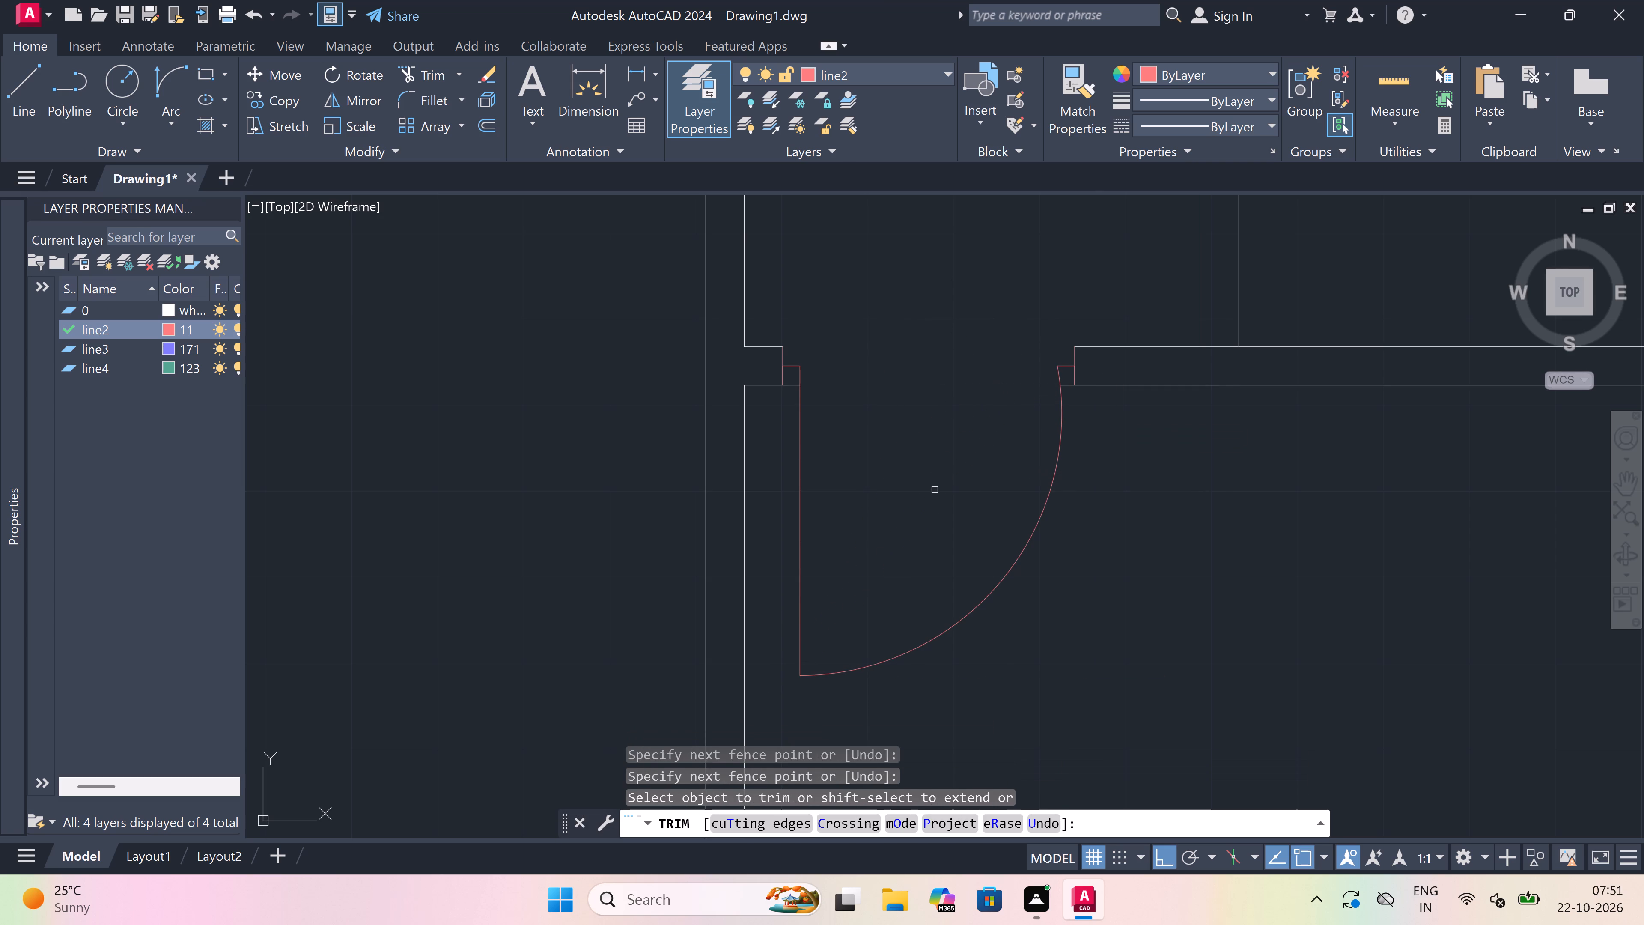
{"action": "key", "text": "Escape"}
Draw the right jamb across the bottom wall of the lower left room, near the room's lower right corner.
{"action": "key", "text": "l"}
{"action": "key", "text": "space"}
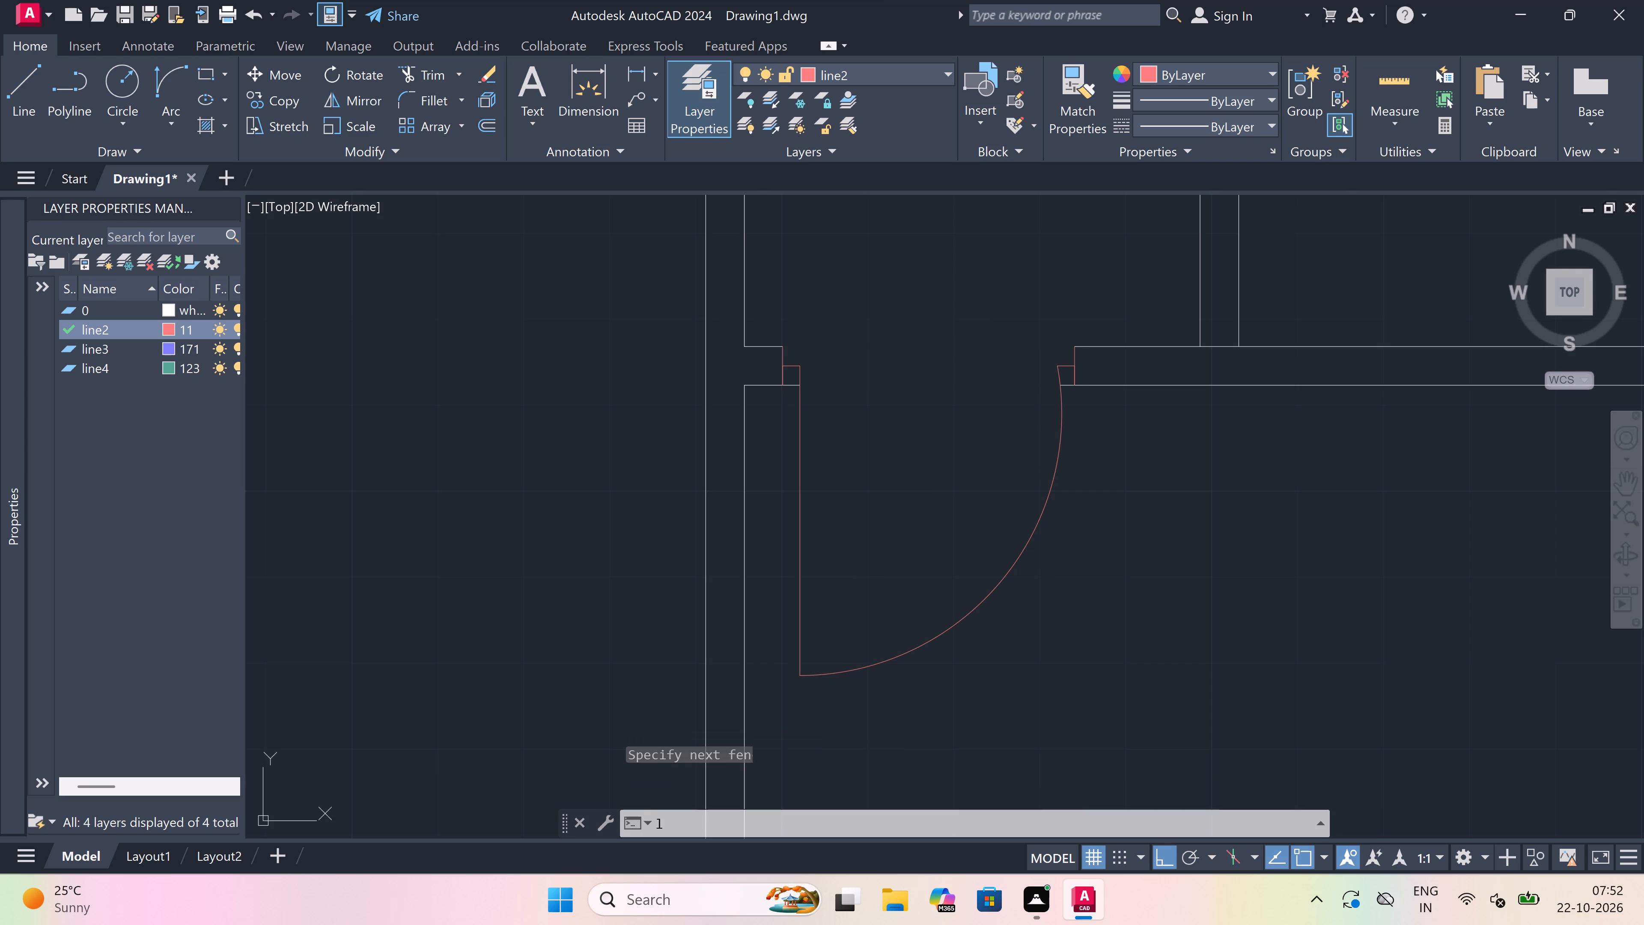
{"action": "scroll", "coordinate": [848, 560], "scroll_direction": "down", "scroll_amount": 5}
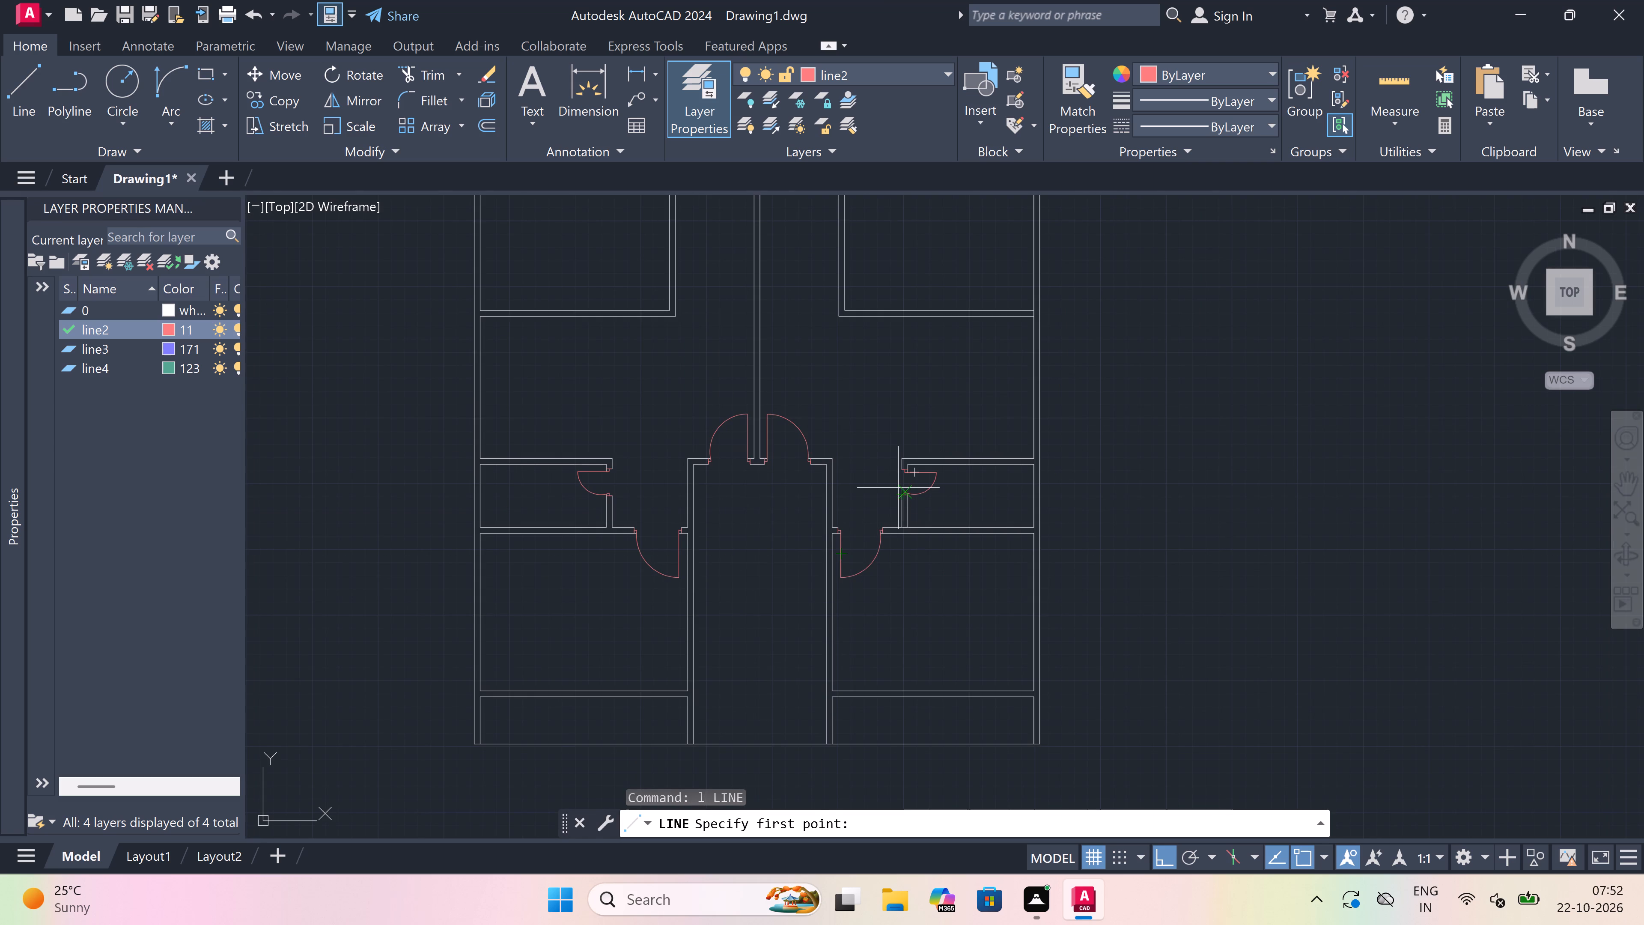
{"action": "scroll", "coordinate": [899, 489], "scroll_direction": "down", "scroll_amount": 3}
{"action": "scroll", "coordinate": [853, 389], "scroll_direction": "up", "scroll_amount": 1}
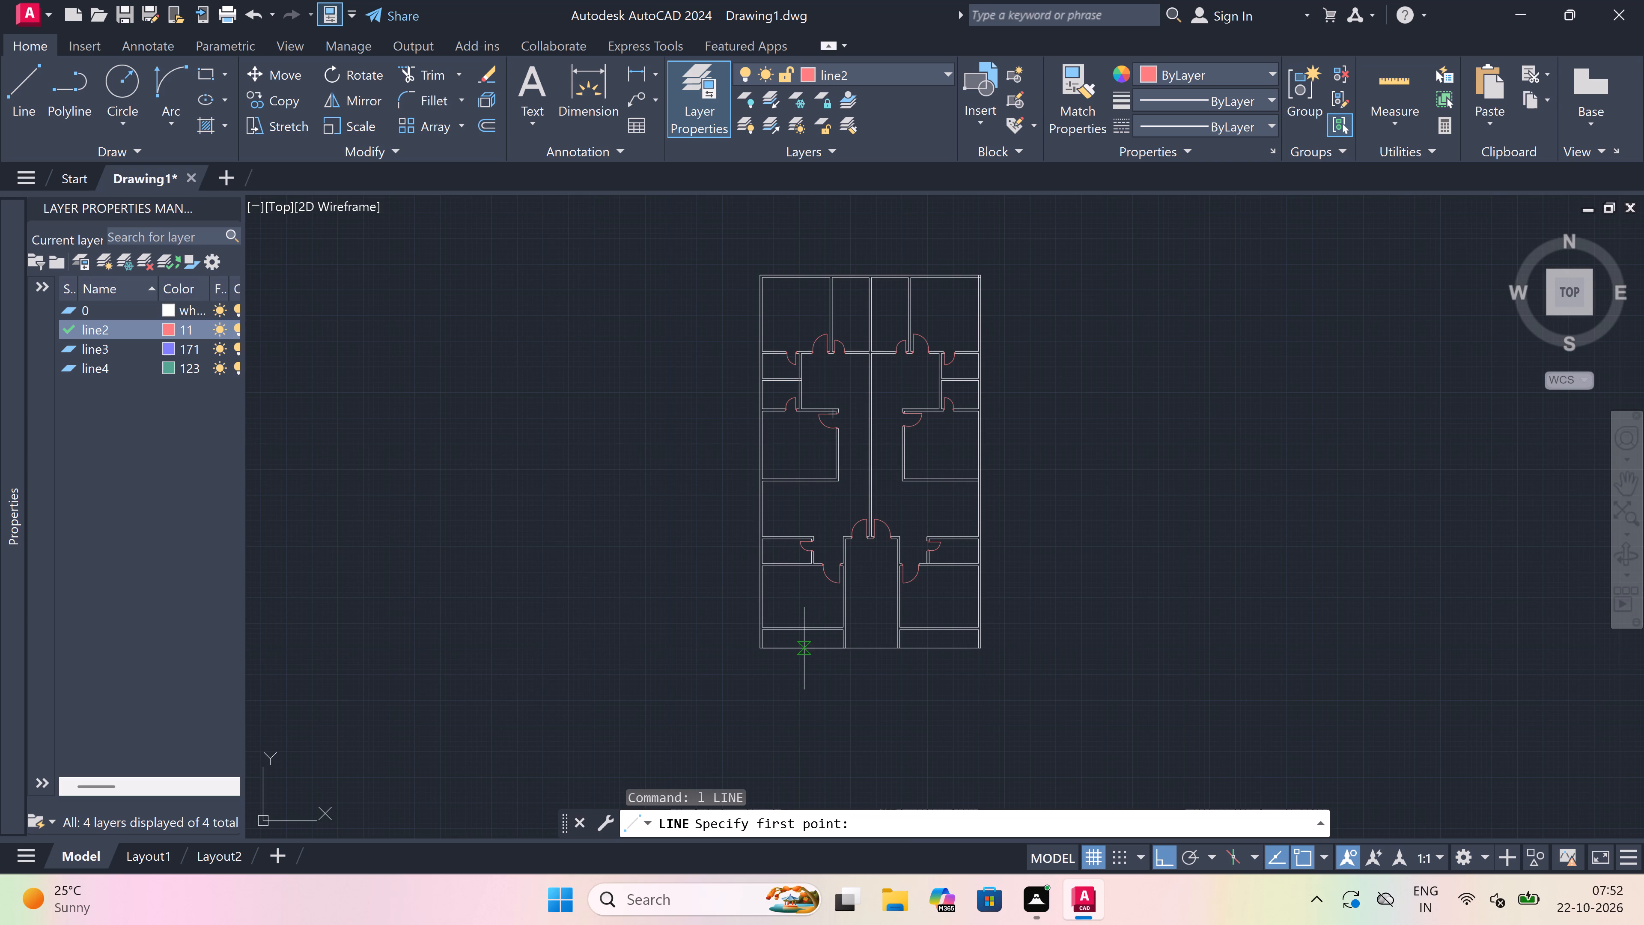
{"action": "scroll", "coordinate": [819, 641], "scroll_direction": "up", "scroll_amount": 2}
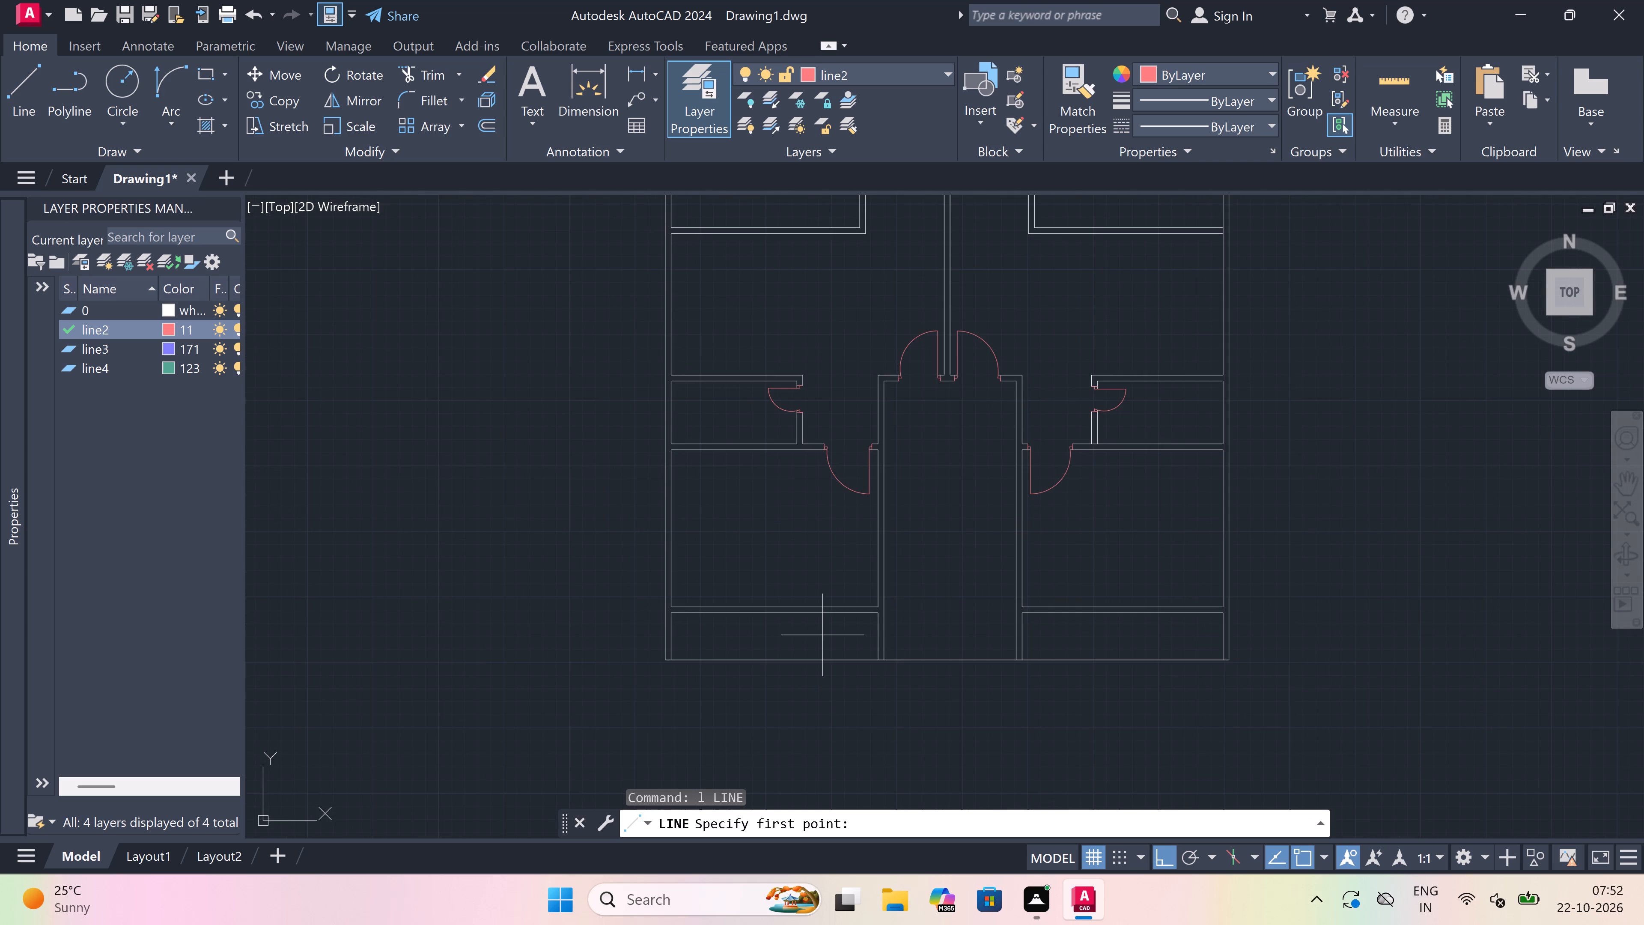
{"action": "scroll", "coordinate": [834, 624], "scroll_direction": "up", "scroll_amount": 3}
{"action": "scroll", "coordinate": [905, 571], "scroll_direction": "up", "scroll_amount": 2}
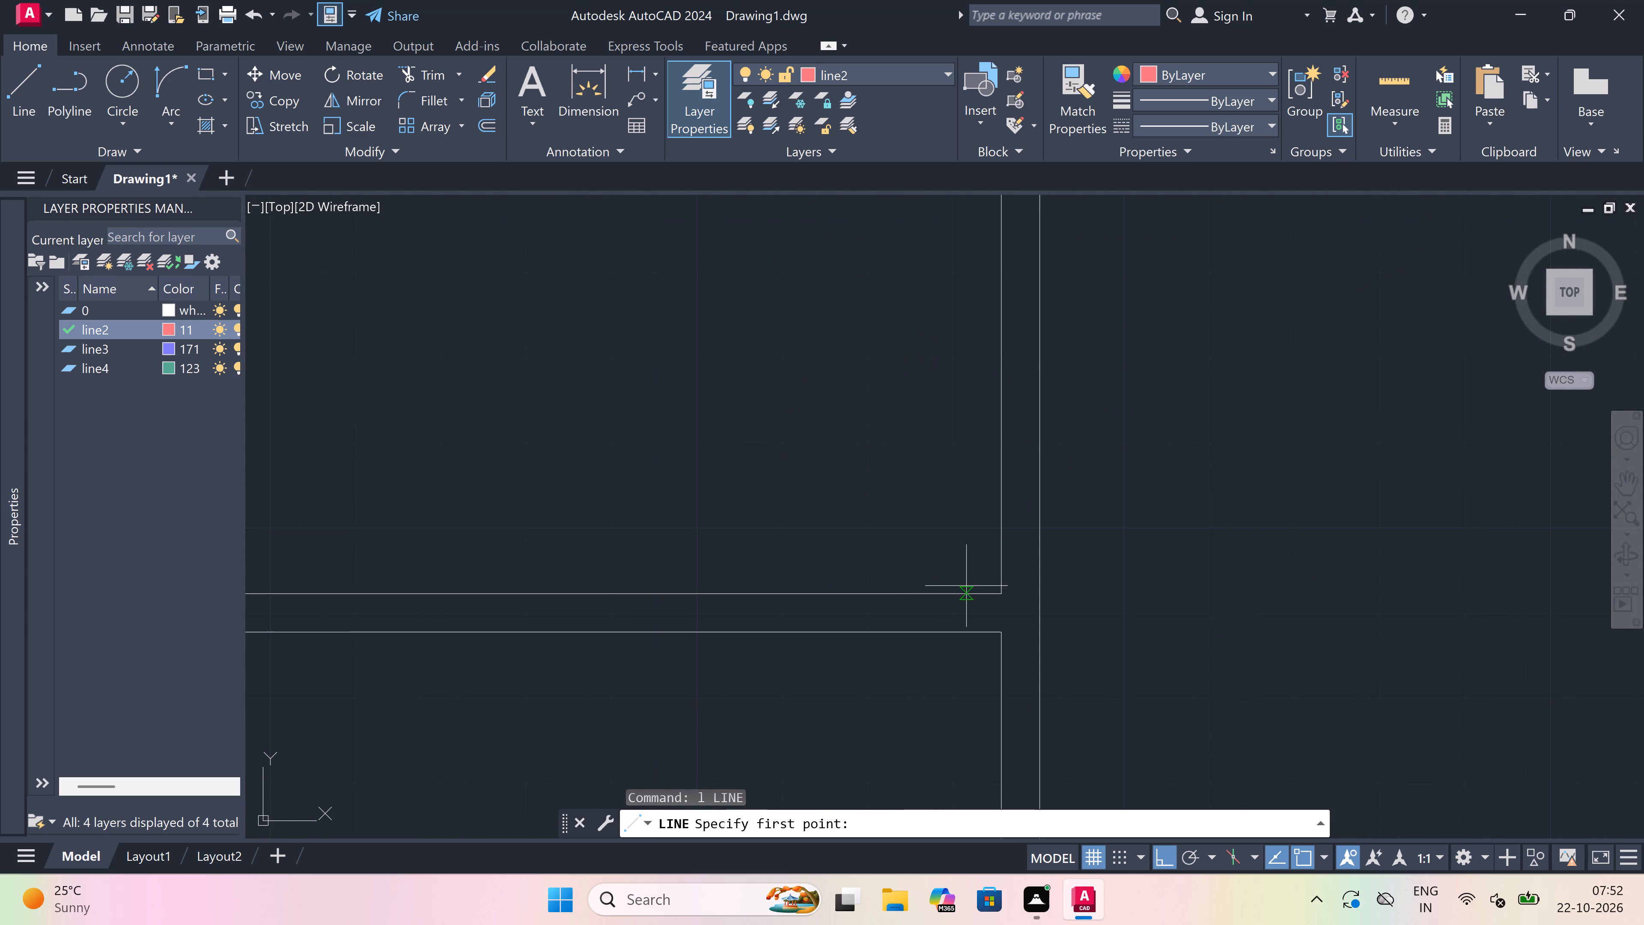
{"action": "left_click", "coordinate": [968, 586]}
{"action": "double_click", "coordinate": [967, 633]}
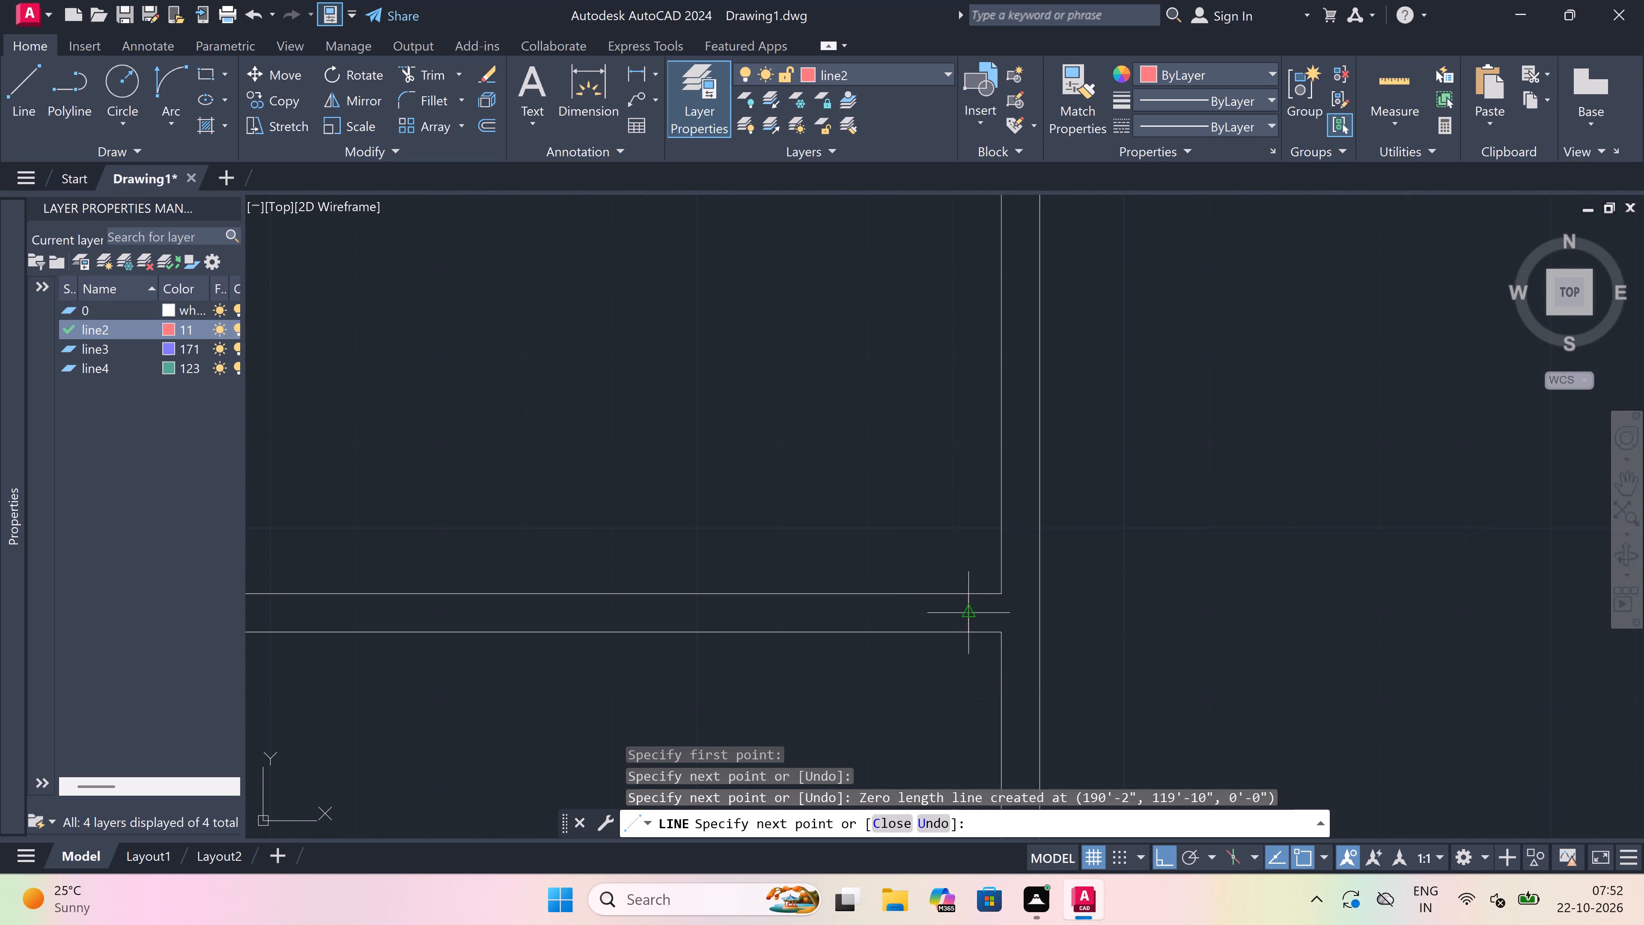
From the jamb's midpoint, draw a 2" stub leftward and a 2' door leaf downward into the narrow space below.
{"action": "left_click", "coordinate": [963, 609]}
{"action": "type", "text": "2\""}
{"action": "key", "text": "space"}
{"action": "scroll", "coordinate": [935, 550], "scroll_direction": "down", "scroll_amount": 2}
{"action": "scroll", "coordinate": [938, 603], "scroll_direction": "up", "scroll_amount": 3}
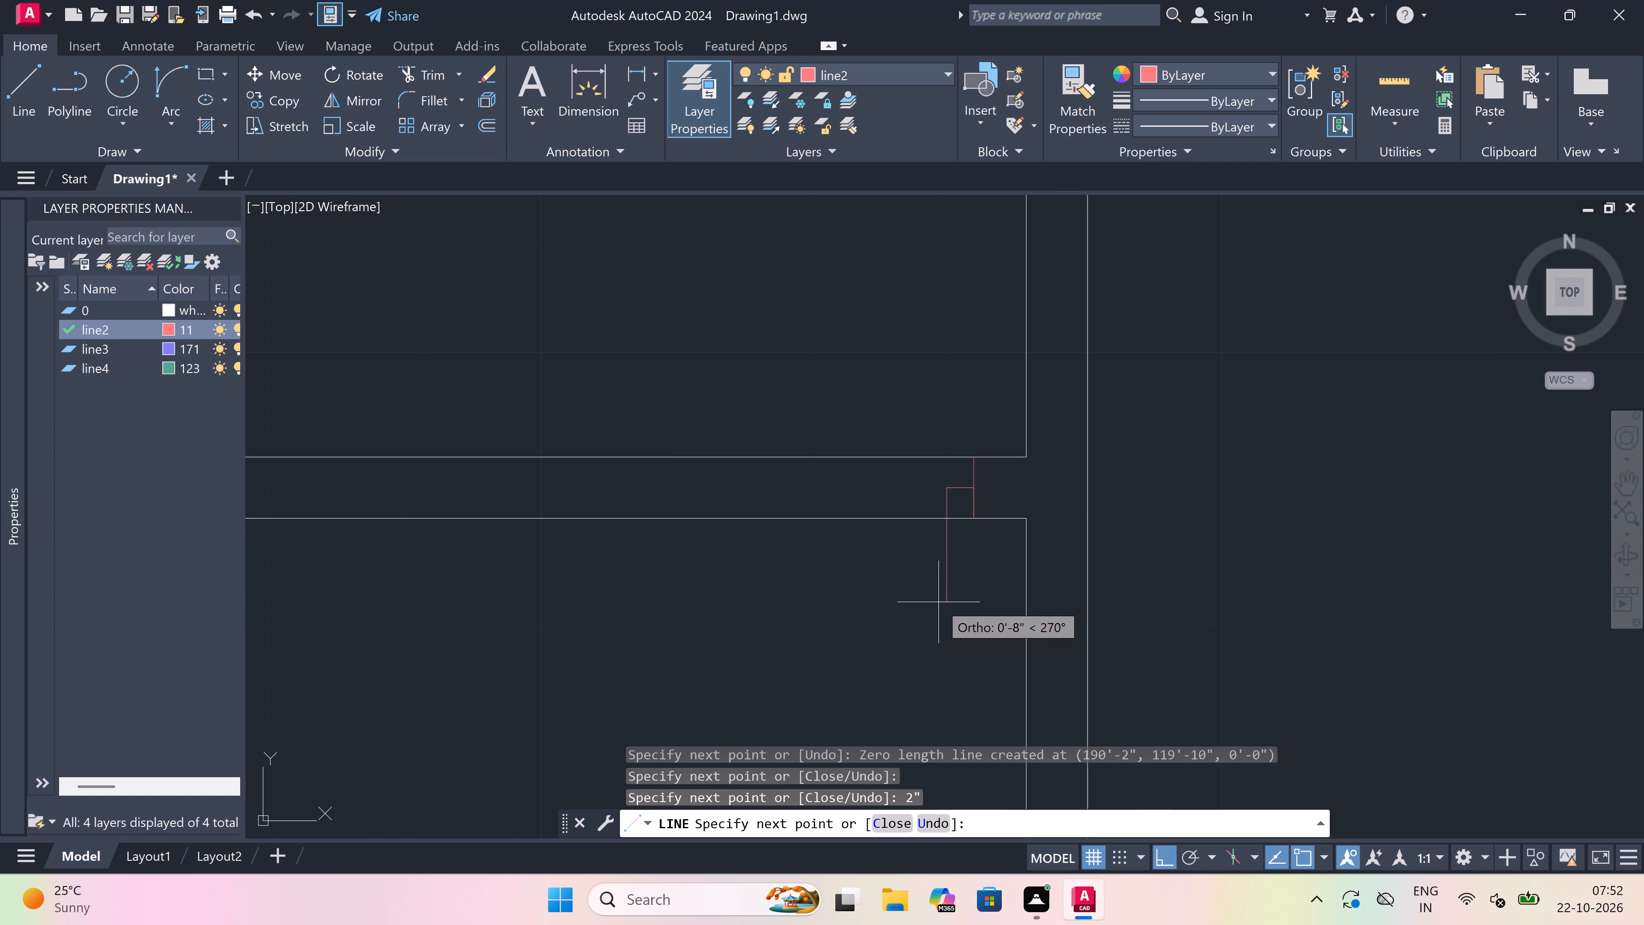
{"action": "type", "text": "2'"}
{"action": "key", "text": "space"}
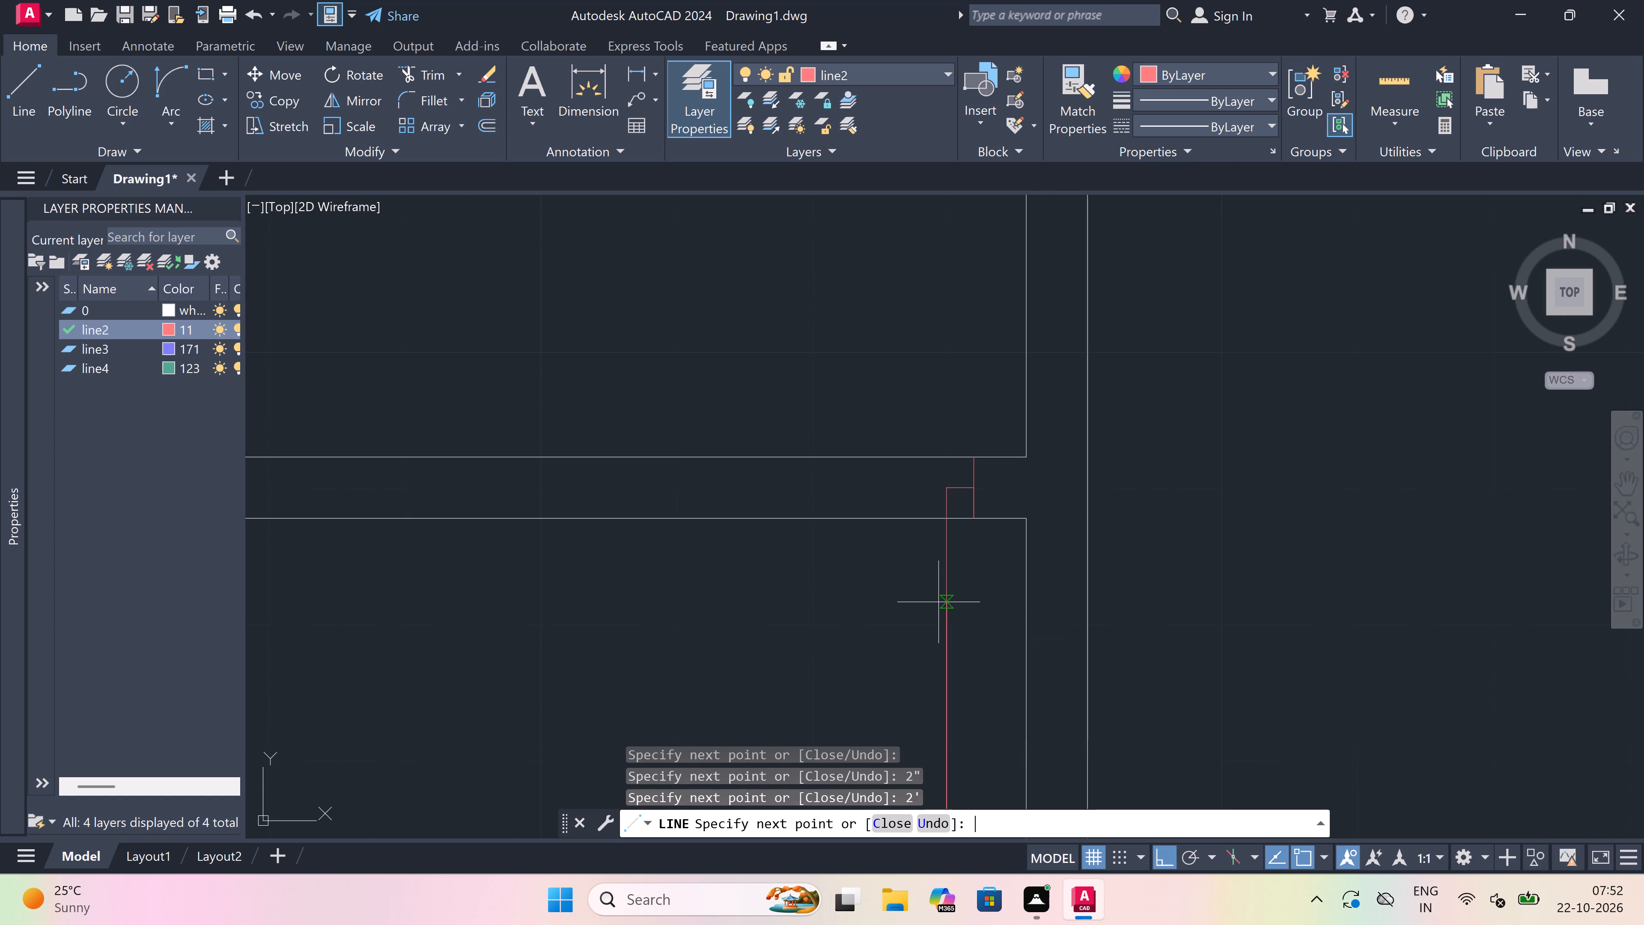
{"action": "key", "text": "Escape"}
Draw the left jamb across the same bottom wall, with a 2" stub rightward from its midpoint.
{"action": "key", "text": "space"}
{"action": "scroll", "coordinate": [919, 476], "scroll_direction": "down", "scroll_amount": 4}
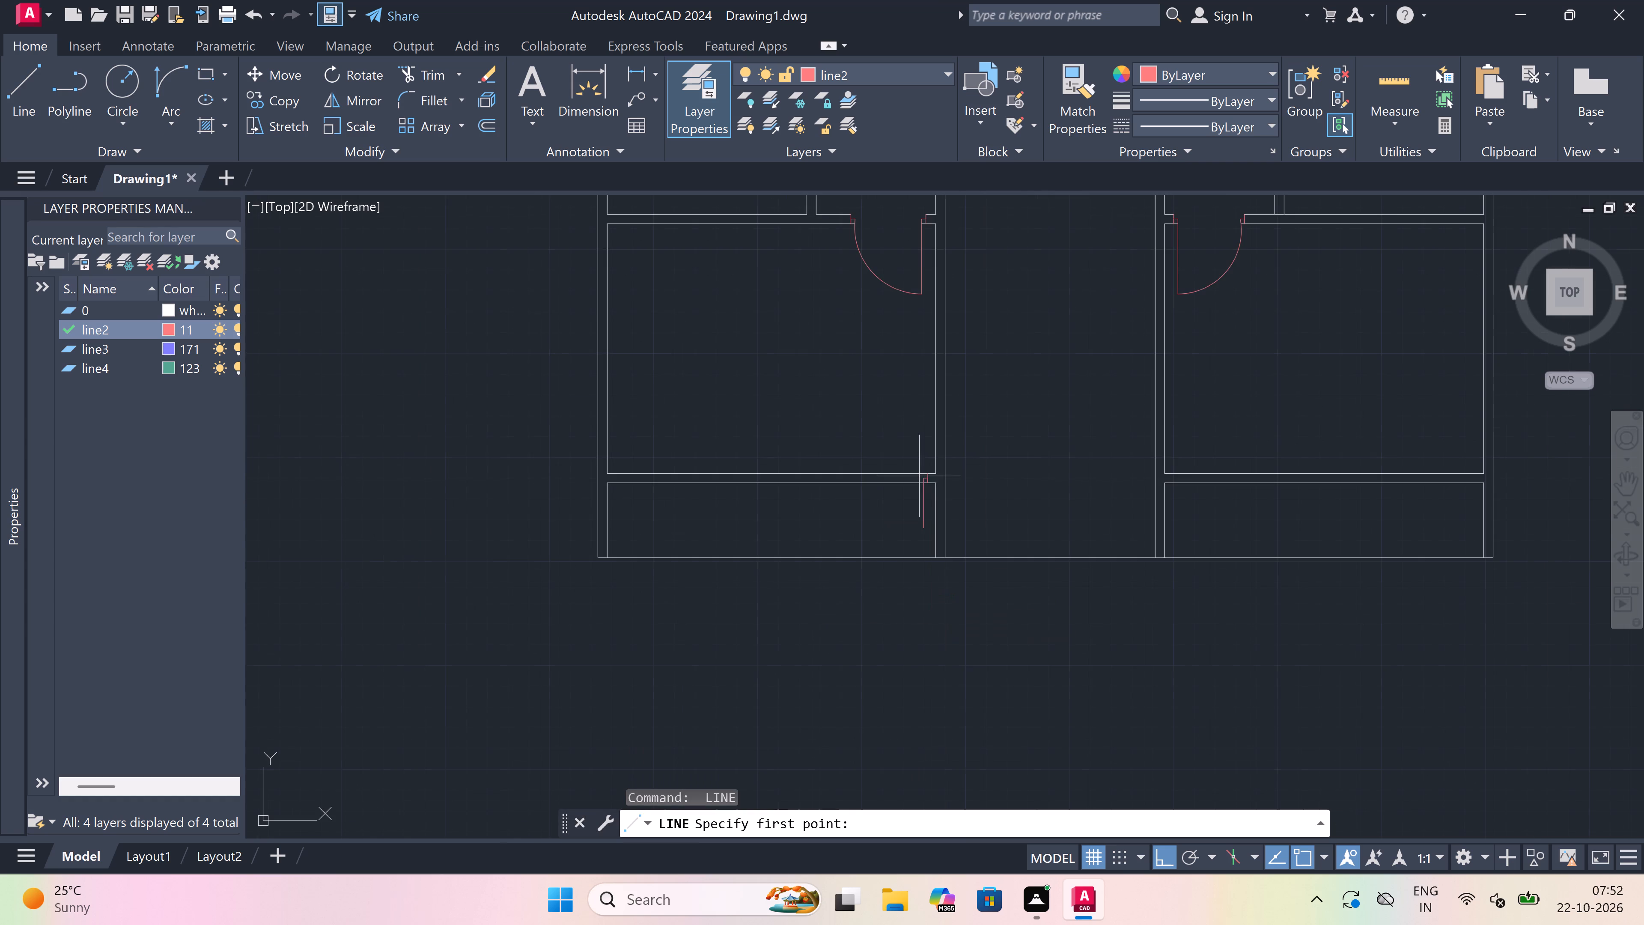
{"action": "scroll", "coordinate": [816, 497], "scroll_direction": "up", "scroll_amount": 2}
{"action": "scroll", "coordinate": [988, 456], "scroll_direction": "up", "scroll_amount": 1}
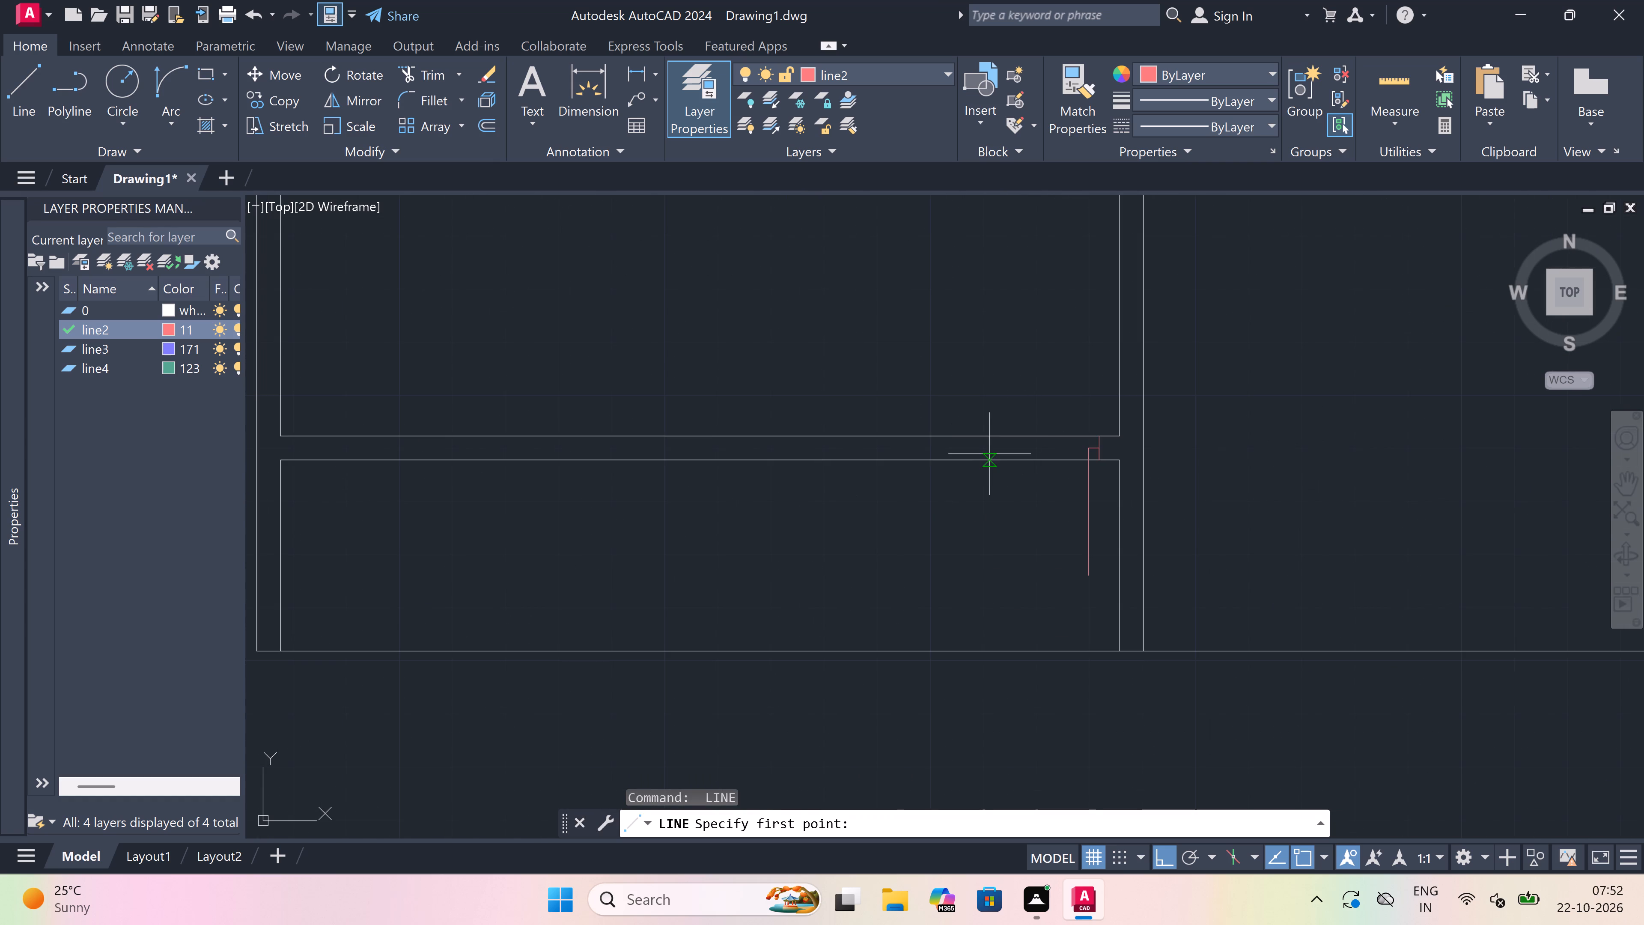
{"action": "left_click", "coordinate": [979, 425]}
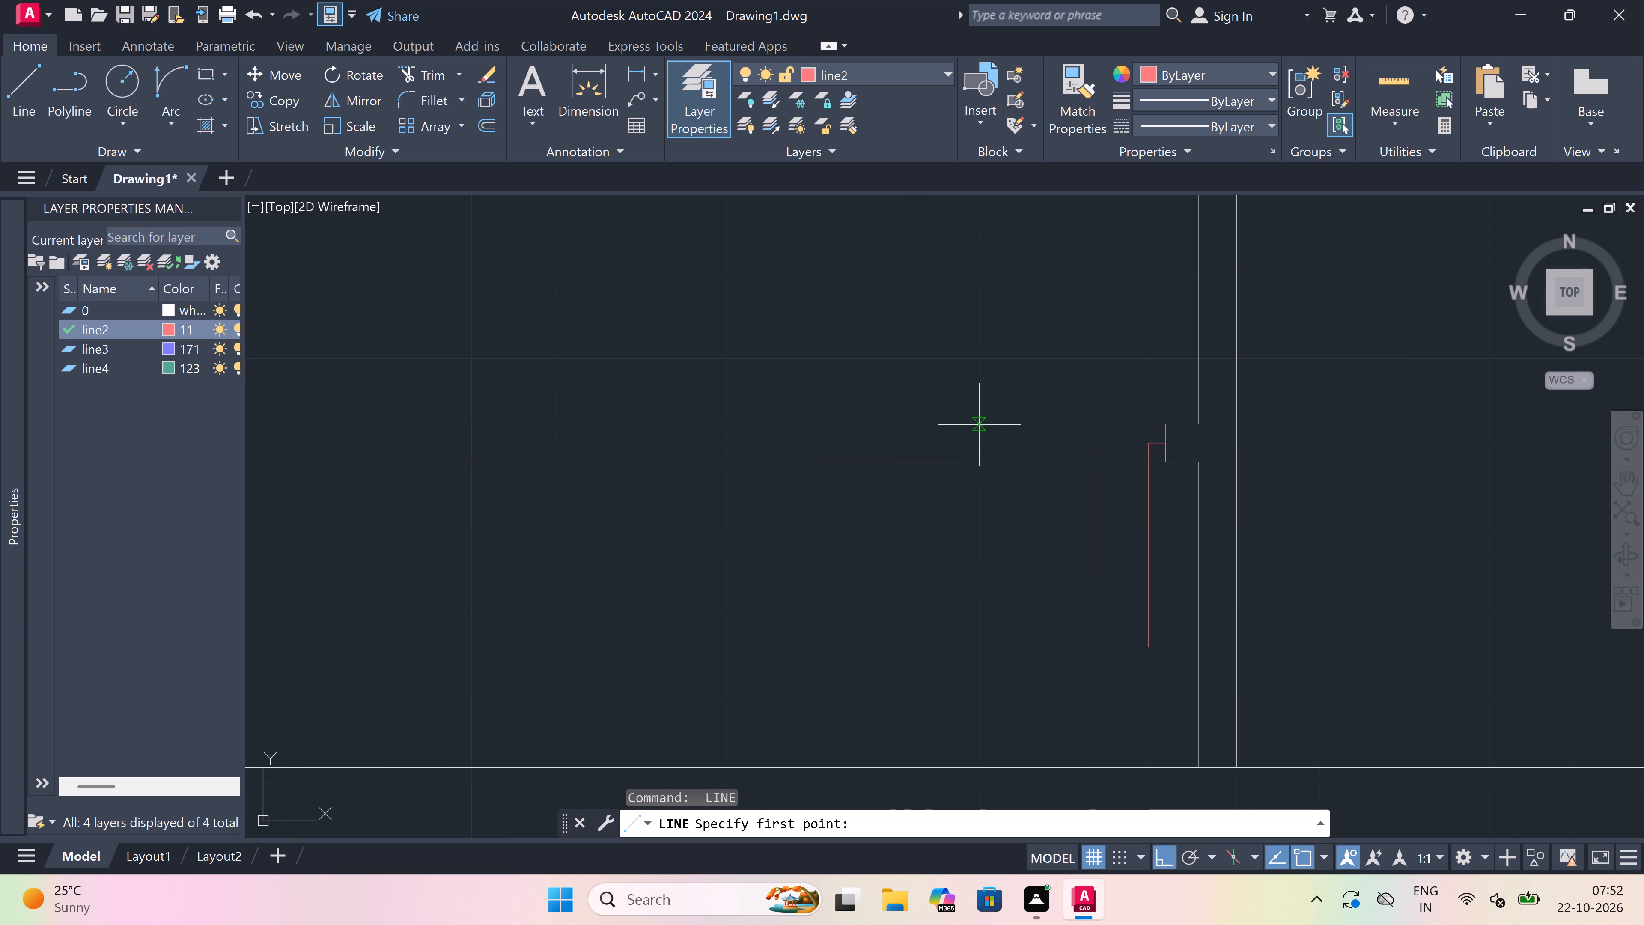
{"action": "left_click", "coordinate": [980, 456]}
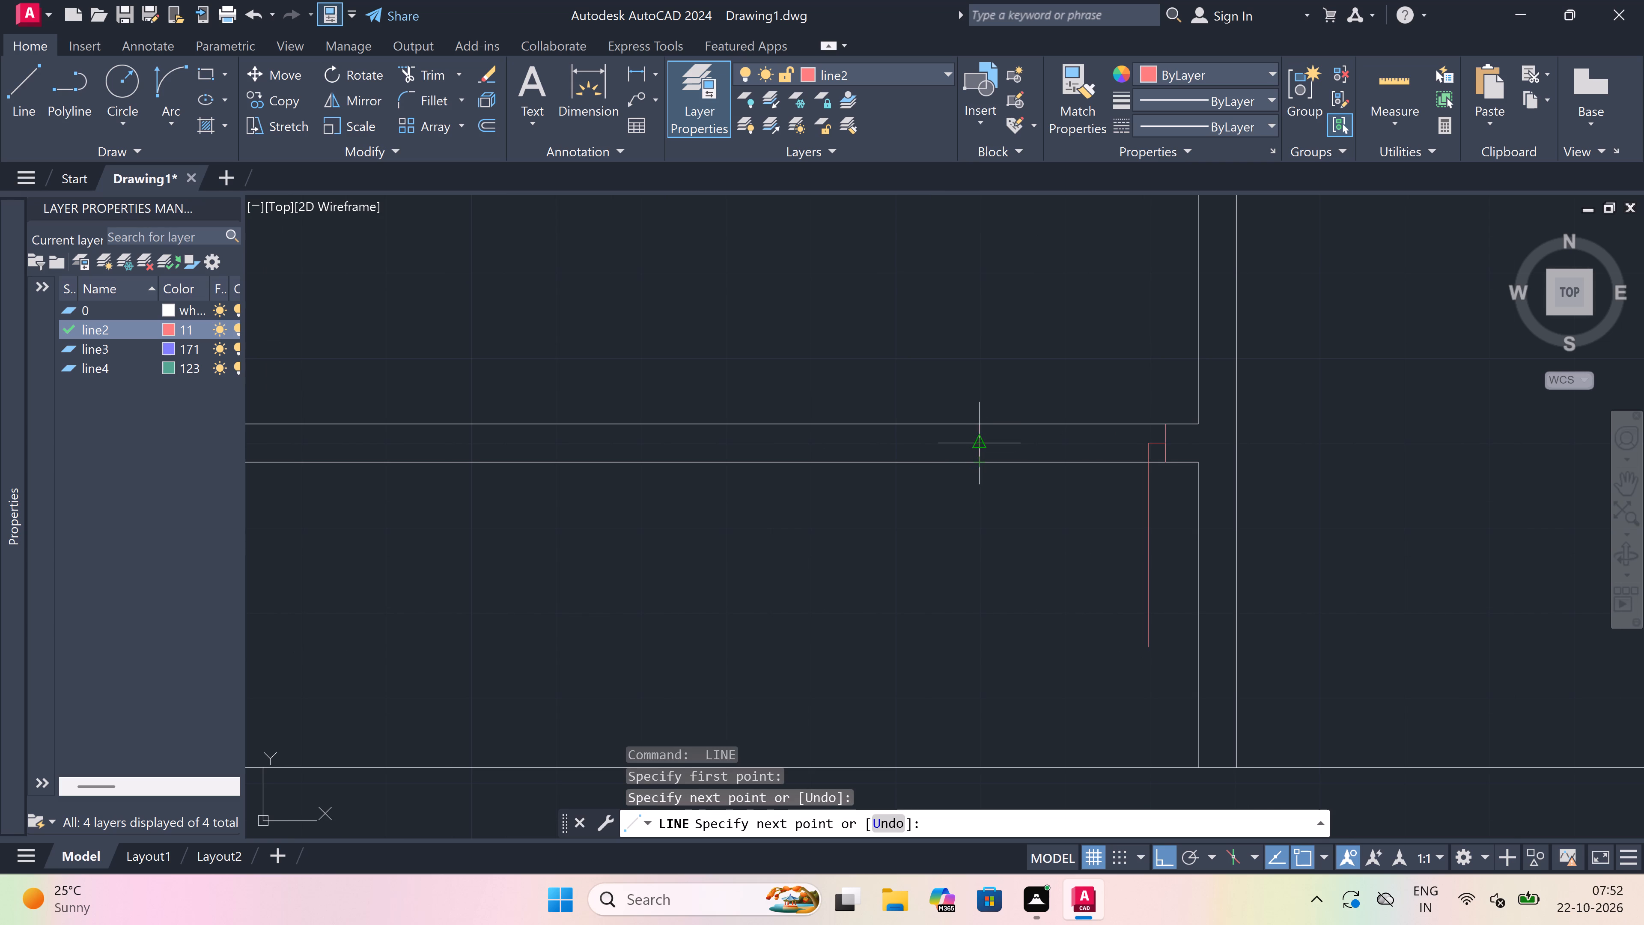
{"action": "left_click", "coordinate": [985, 431]}
{"action": "key", "text": "ctrl+z"}
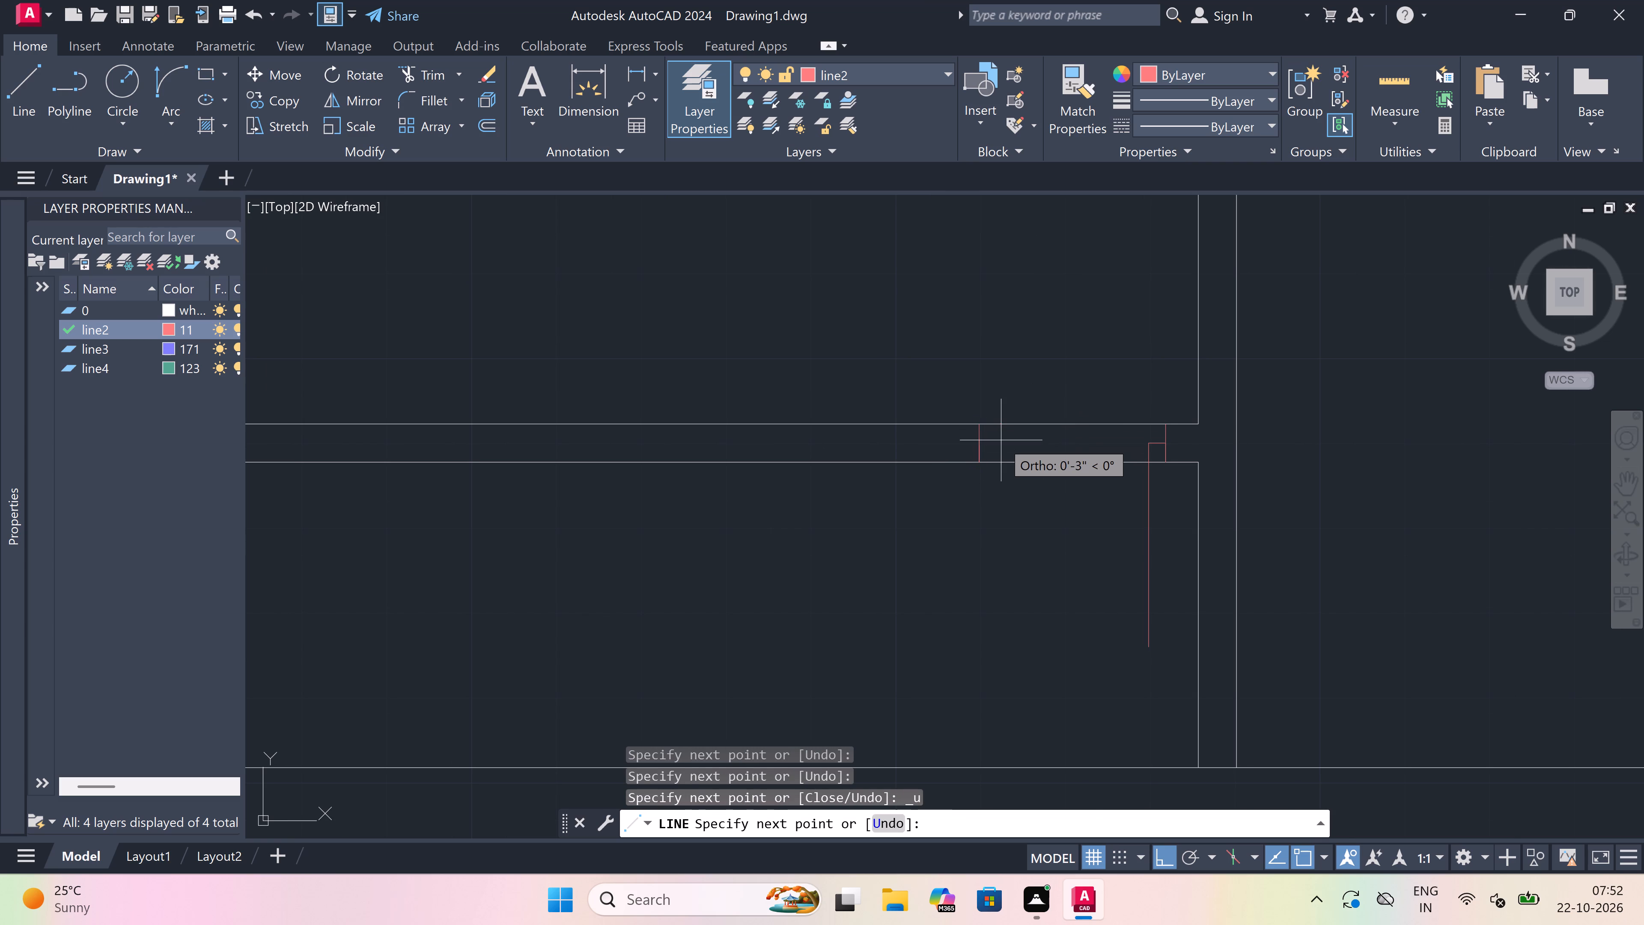
{"action": "left_click", "coordinate": [975, 447]}
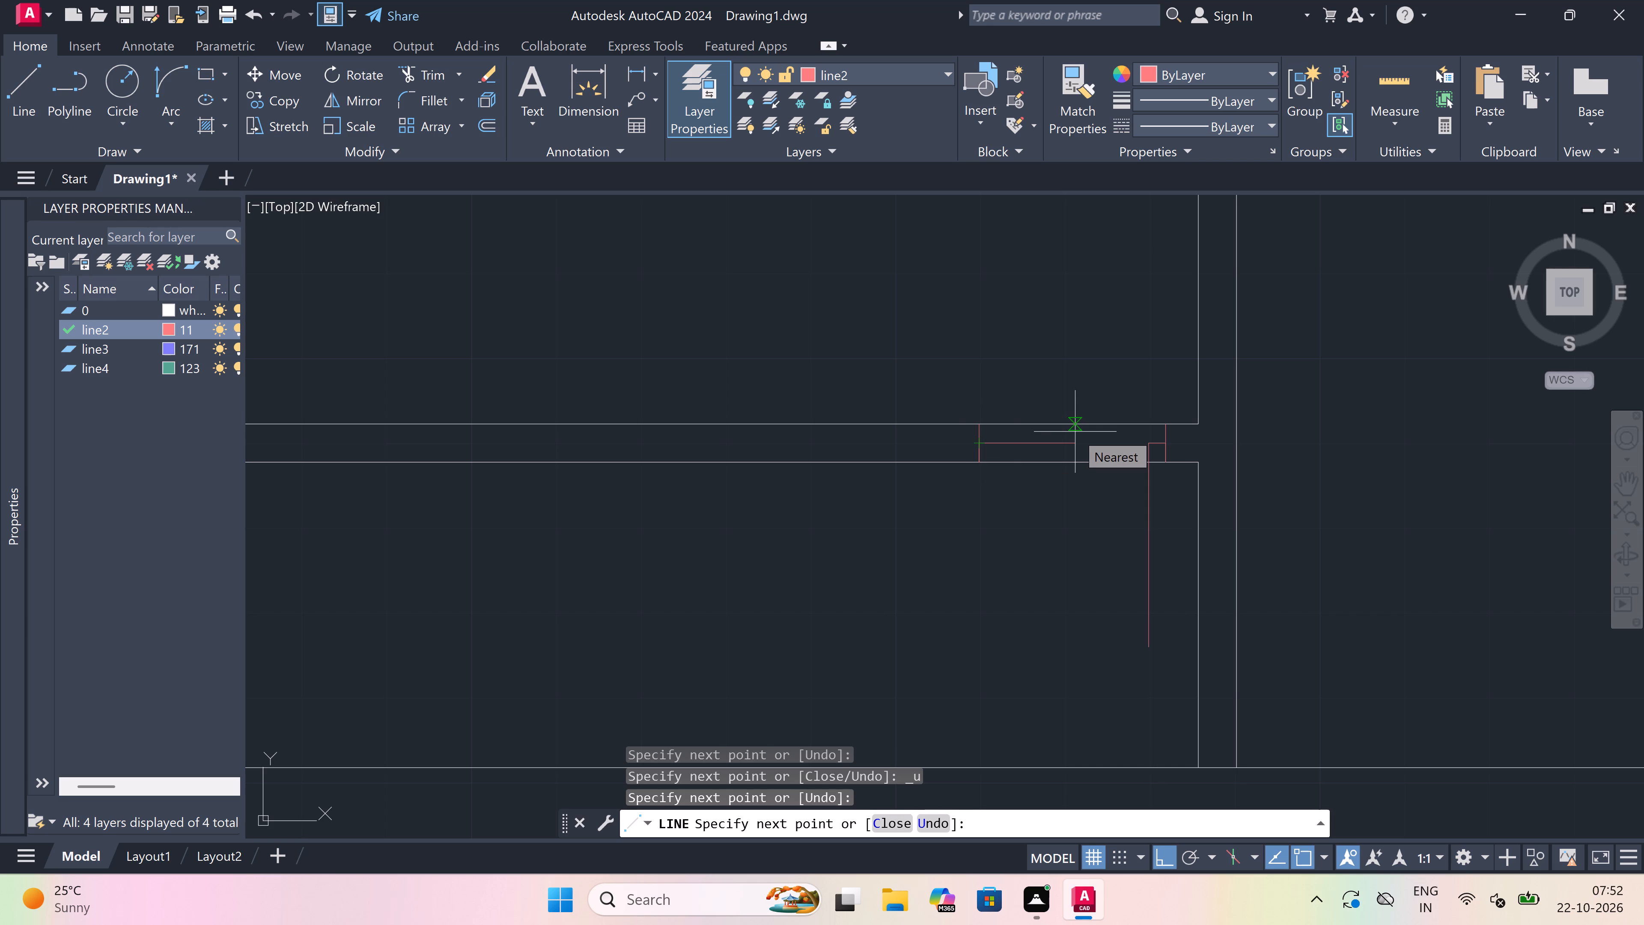
{"action": "type", "text": "2\""}
{"action": "key", "text": "space"}
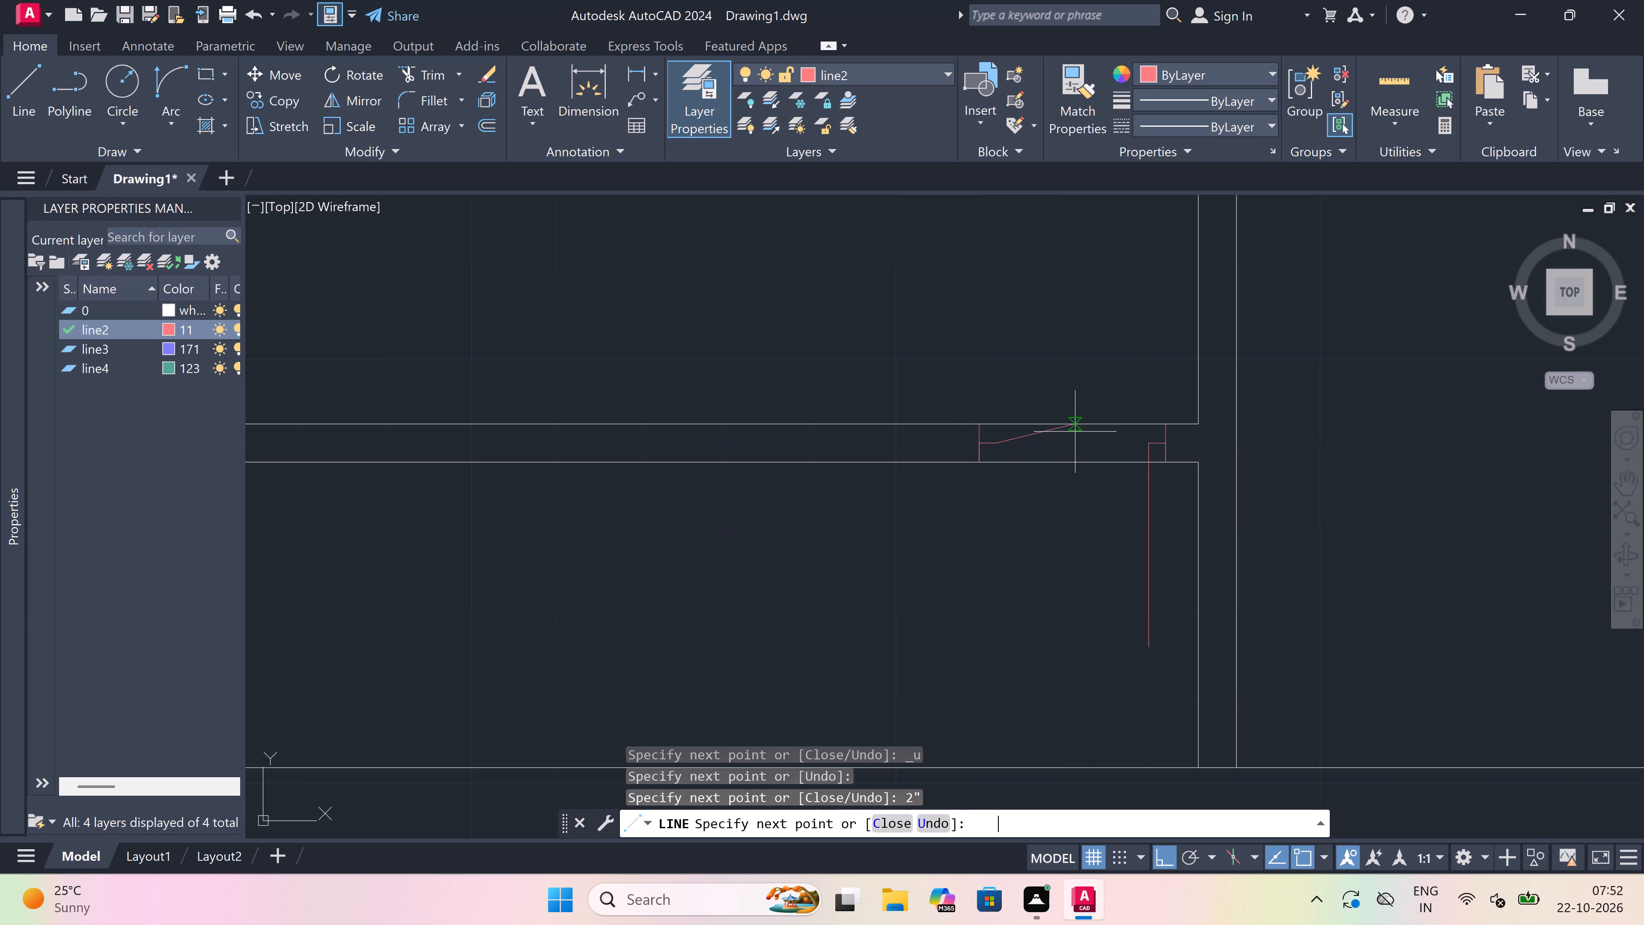
{"action": "key", "text": "Escape"}
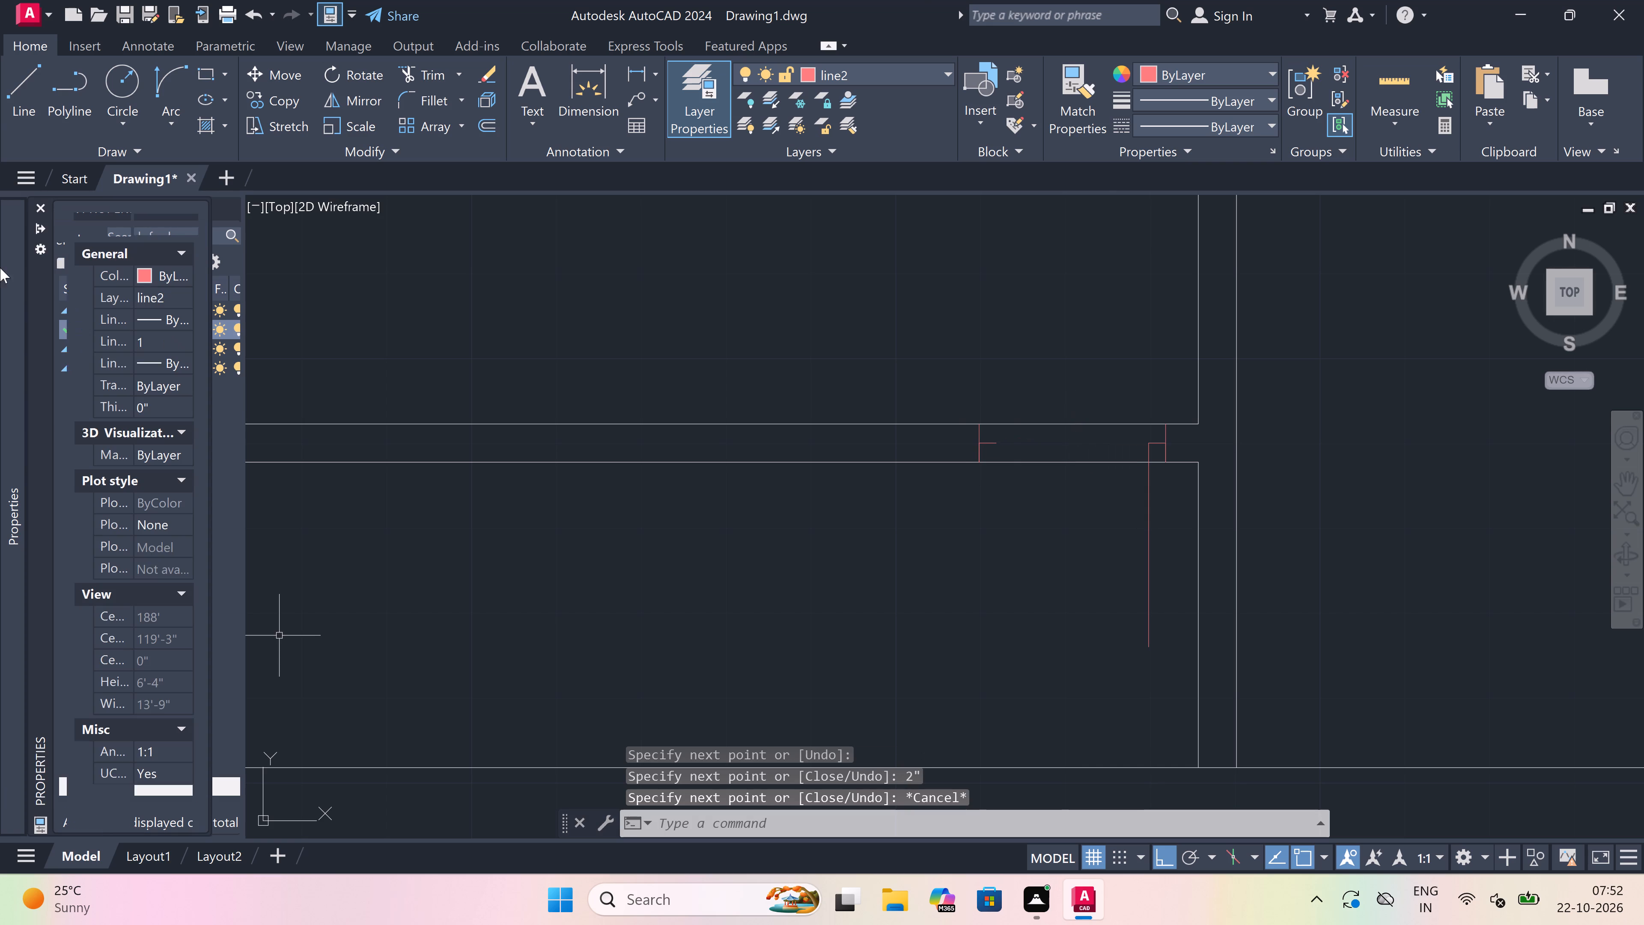
Draw the swing arc of the lower left room's 2' door from the leaf's bottom end to the left jamb's stub, curving outward.
{"action": "left_click", "coordinate": [176, 73]}
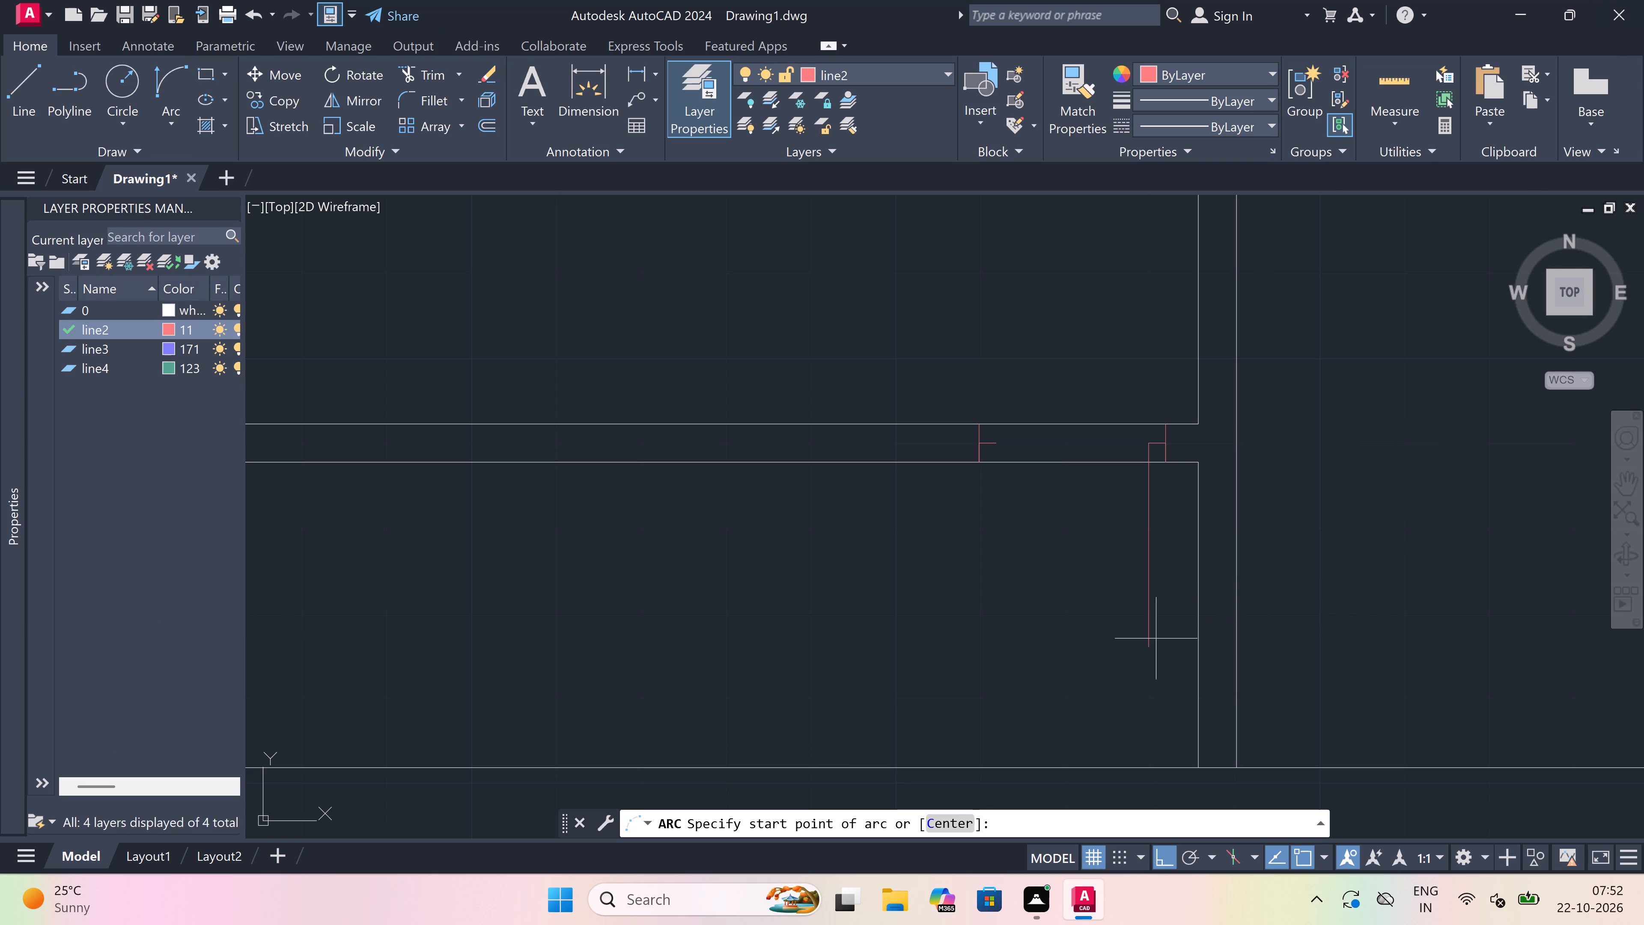
{"action": "left_click", "coordinate": [1152, 648]}
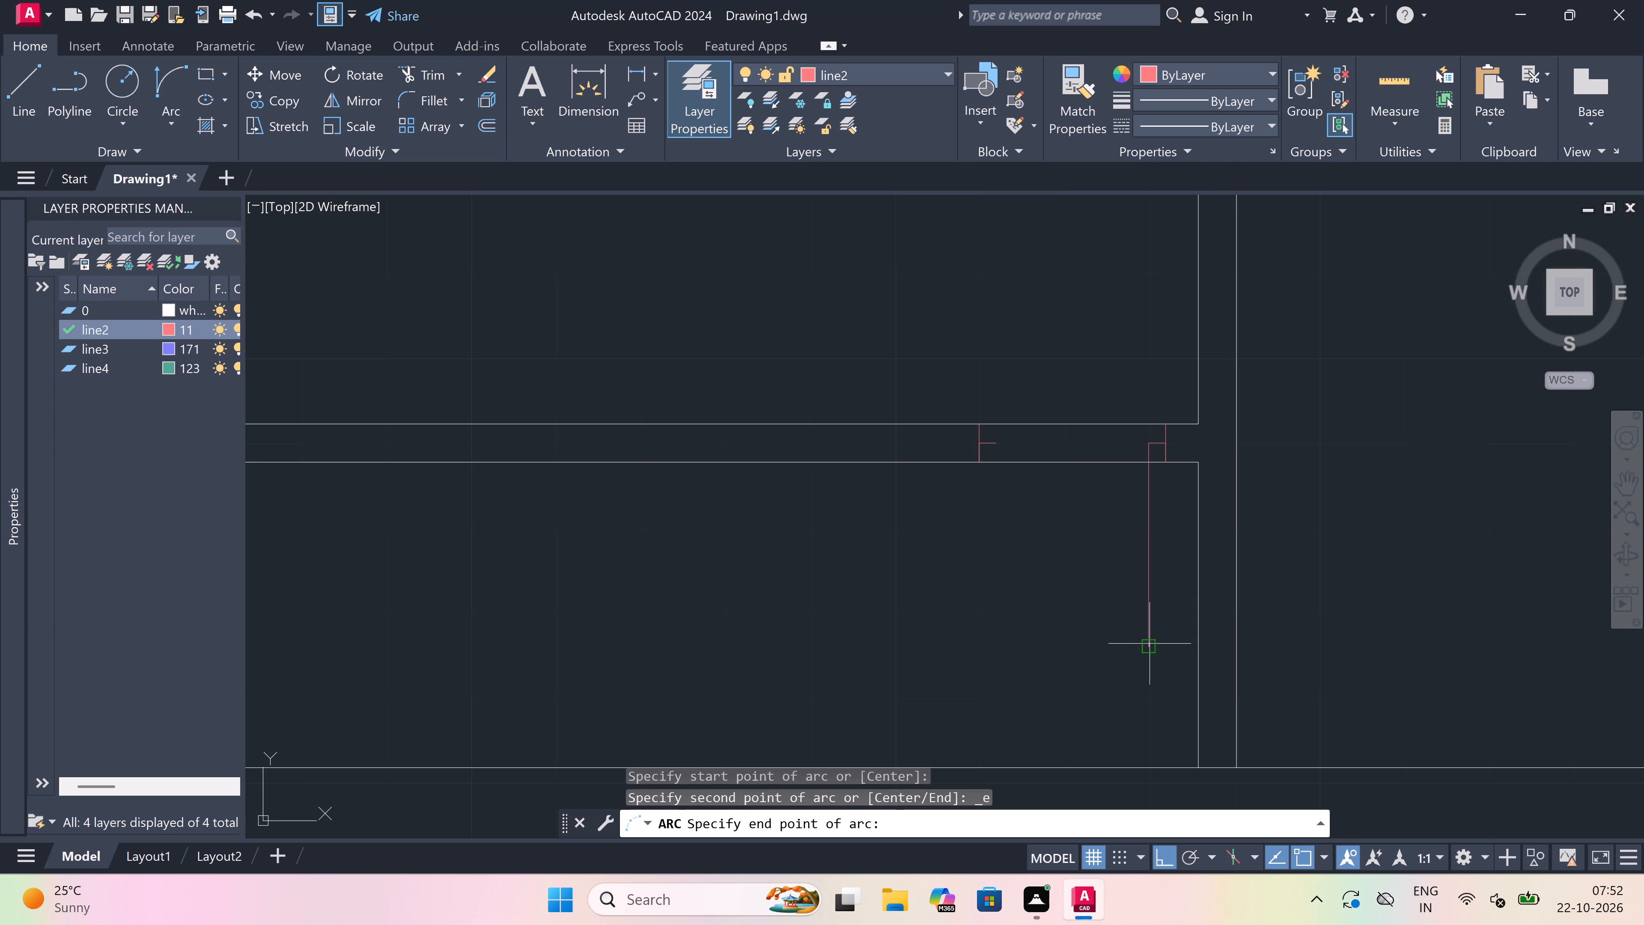
{"action": "left_click", "coordinate": [997, 442]}
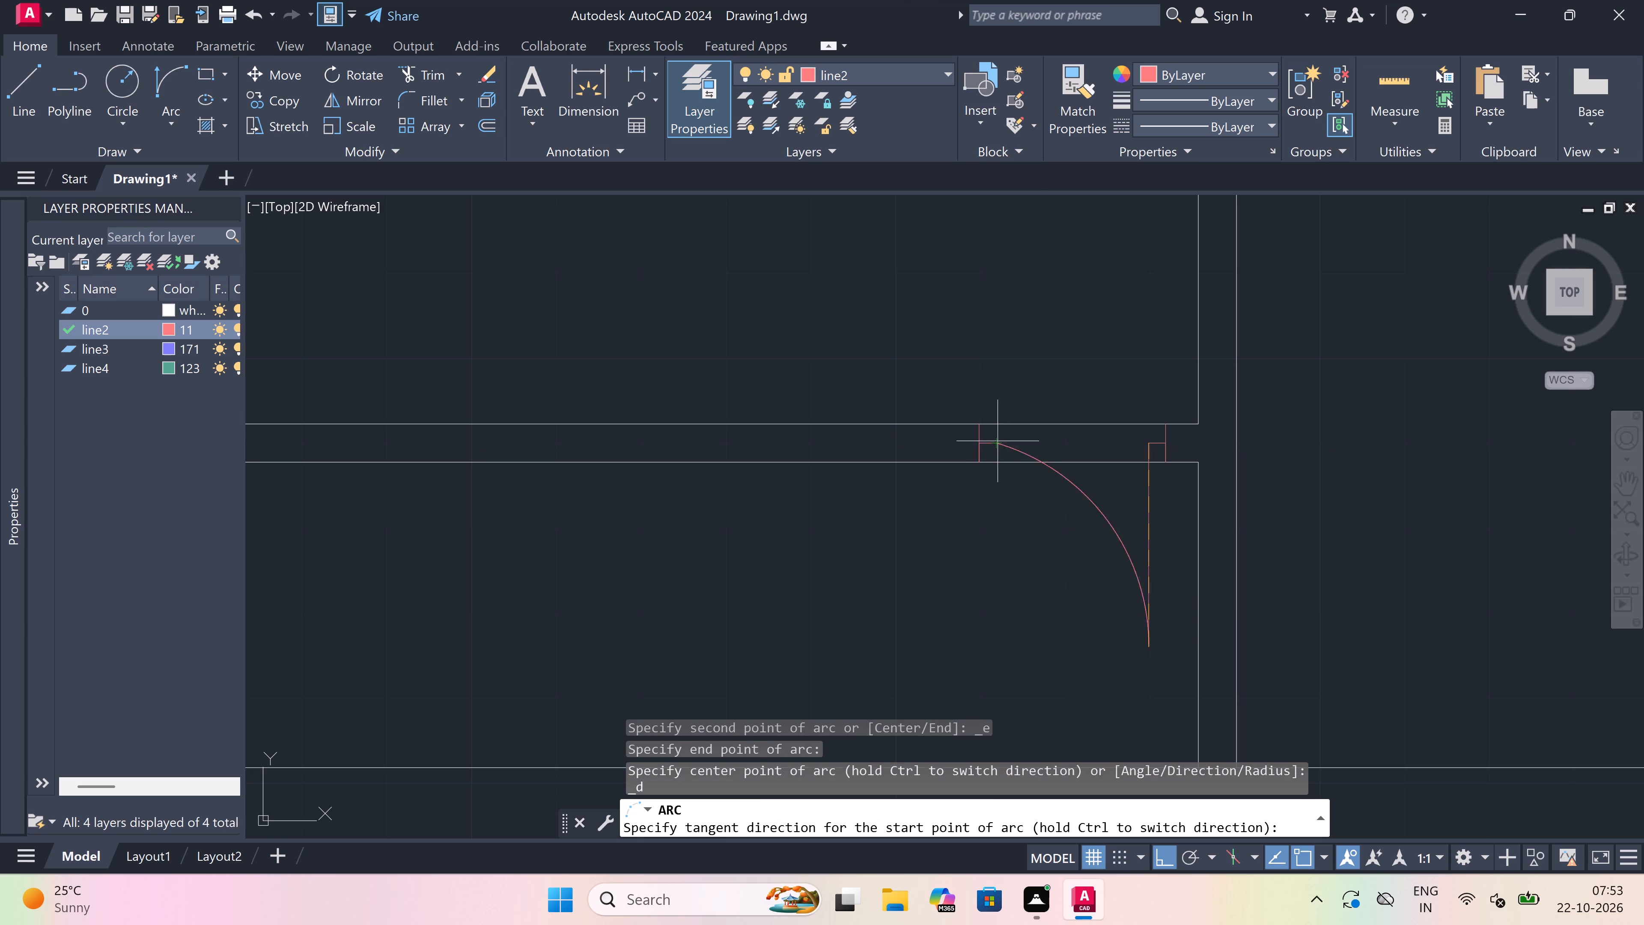
{"action": "left_click", "coordinate": [873, 581]}
Trim the two horizontal wall lines between the jambs to open the lower left room's 2' doorway.
{"action": "key", "text": "t"}
{"action": "key", "text": "r"}
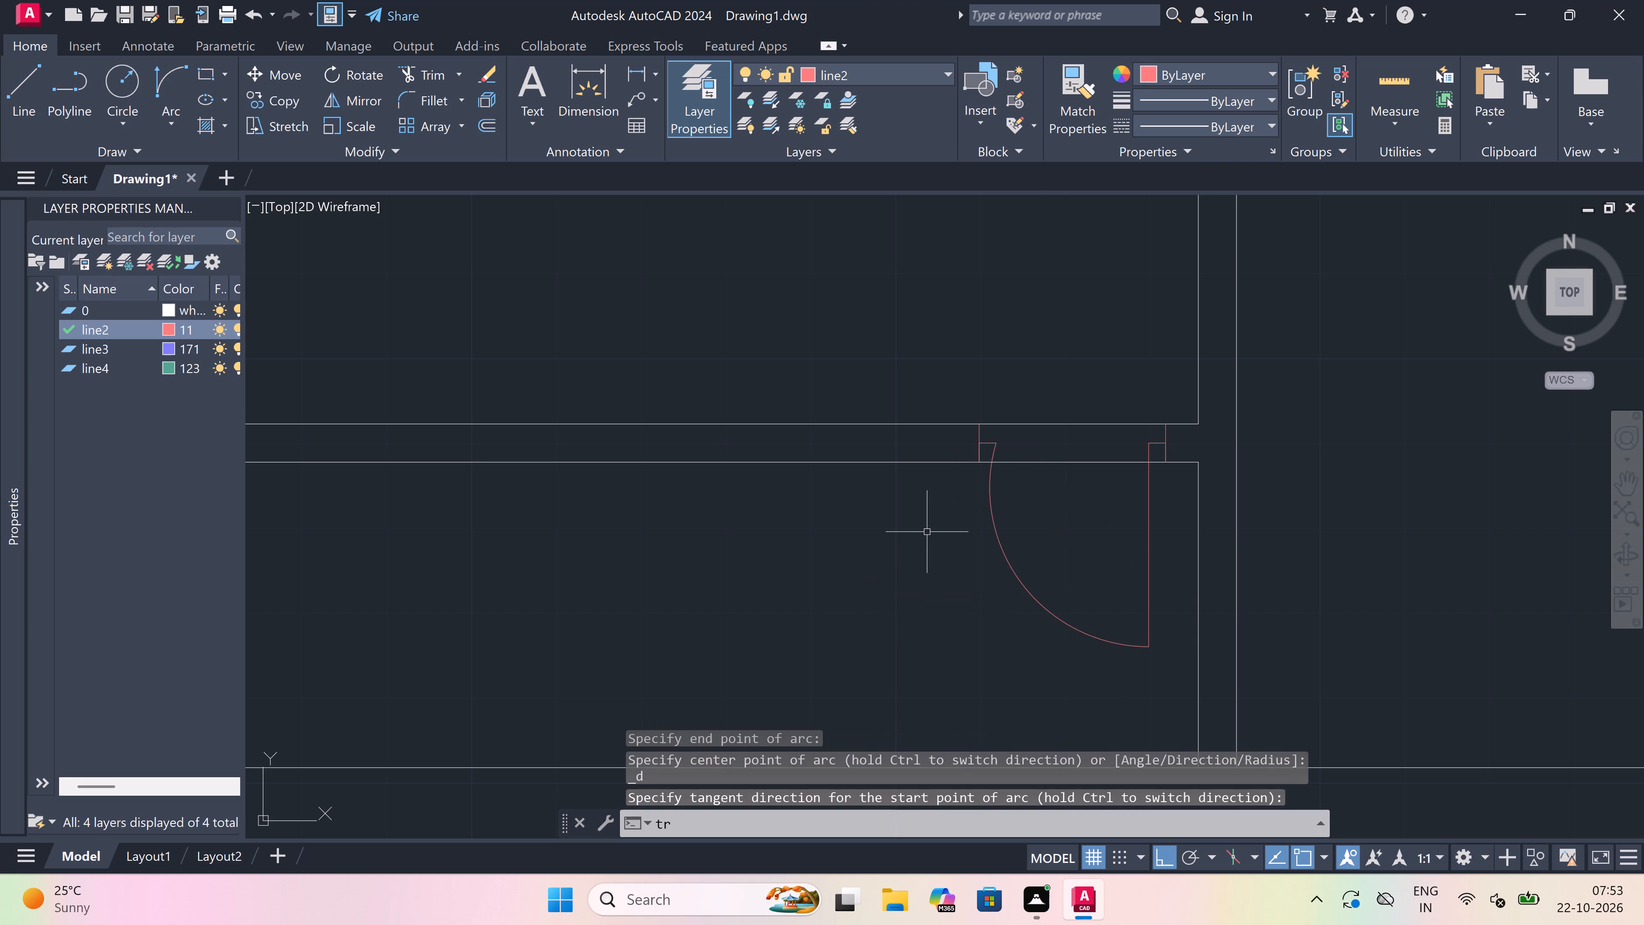
{"action": "key", "text": "space"}
{"action": "left_click", "coordinate": [1045, 367]}
{"action": "left_click", "coordinate": [1063, 501]}
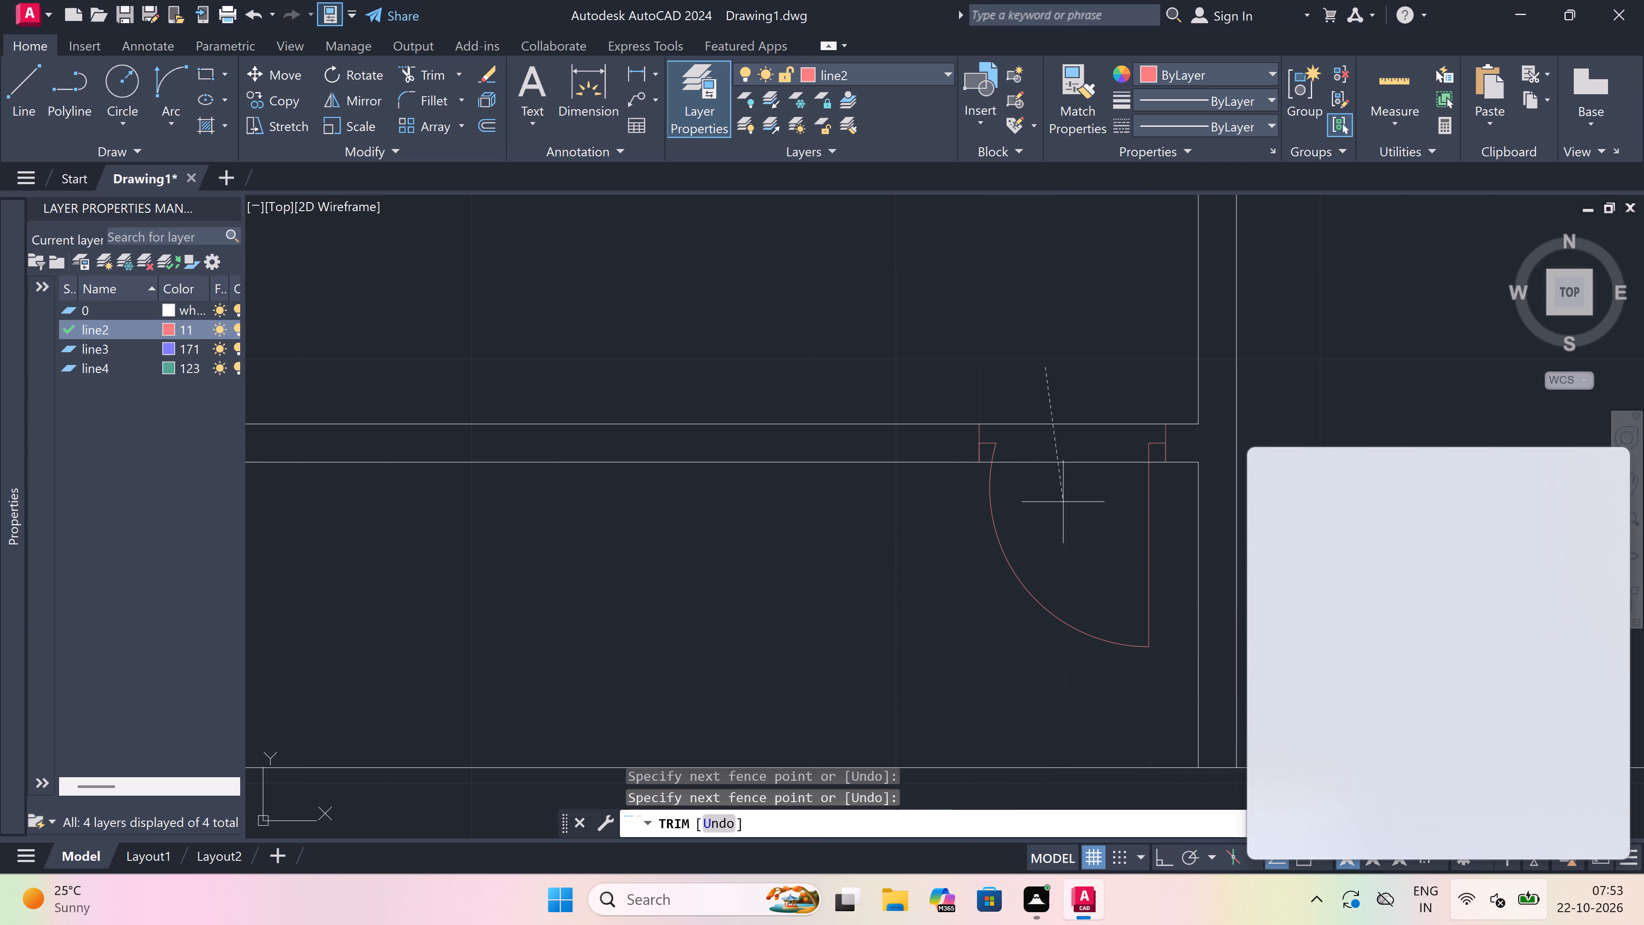
{"action": "left_click", "coordinate": [1068, 476]}
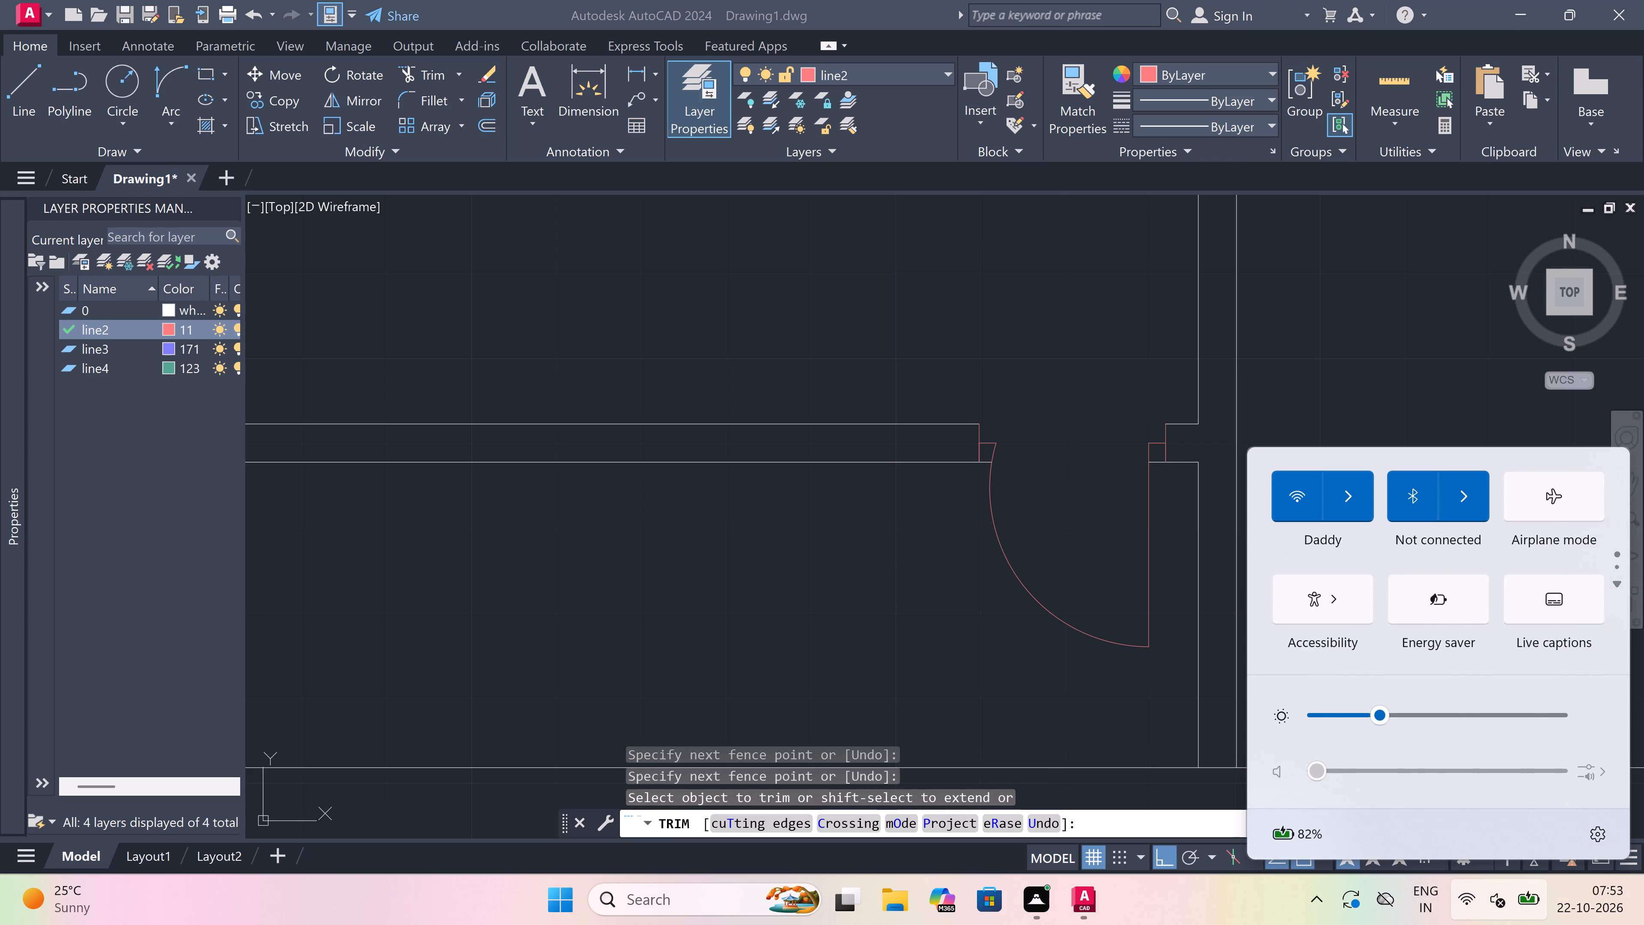
{"action": "key", "text": "Escape"}
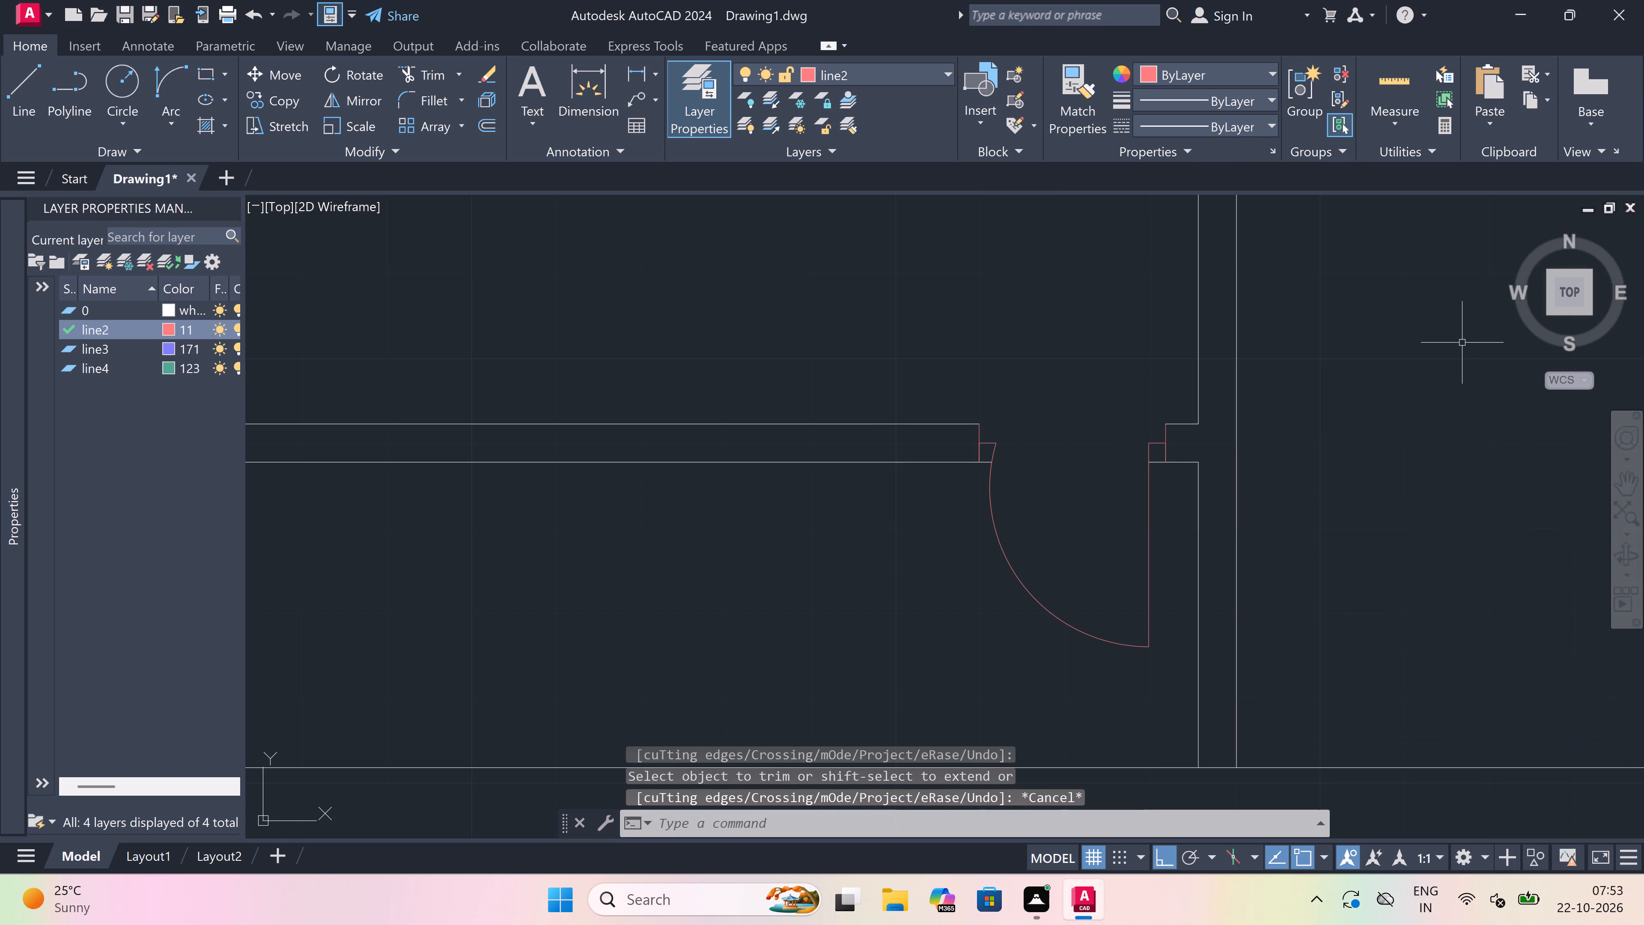
Draw the left jamb across the bottom wall of the lower right room, near the room's lower left corner.
{"action": "scroll", "coordinate": [1188, 475], "scroll_direction": "down", "scroll_amount": 5}
{"action": "scroll", "coordinate": [988, 488], "scroll_direction": "down", "scroll_amount": 1}
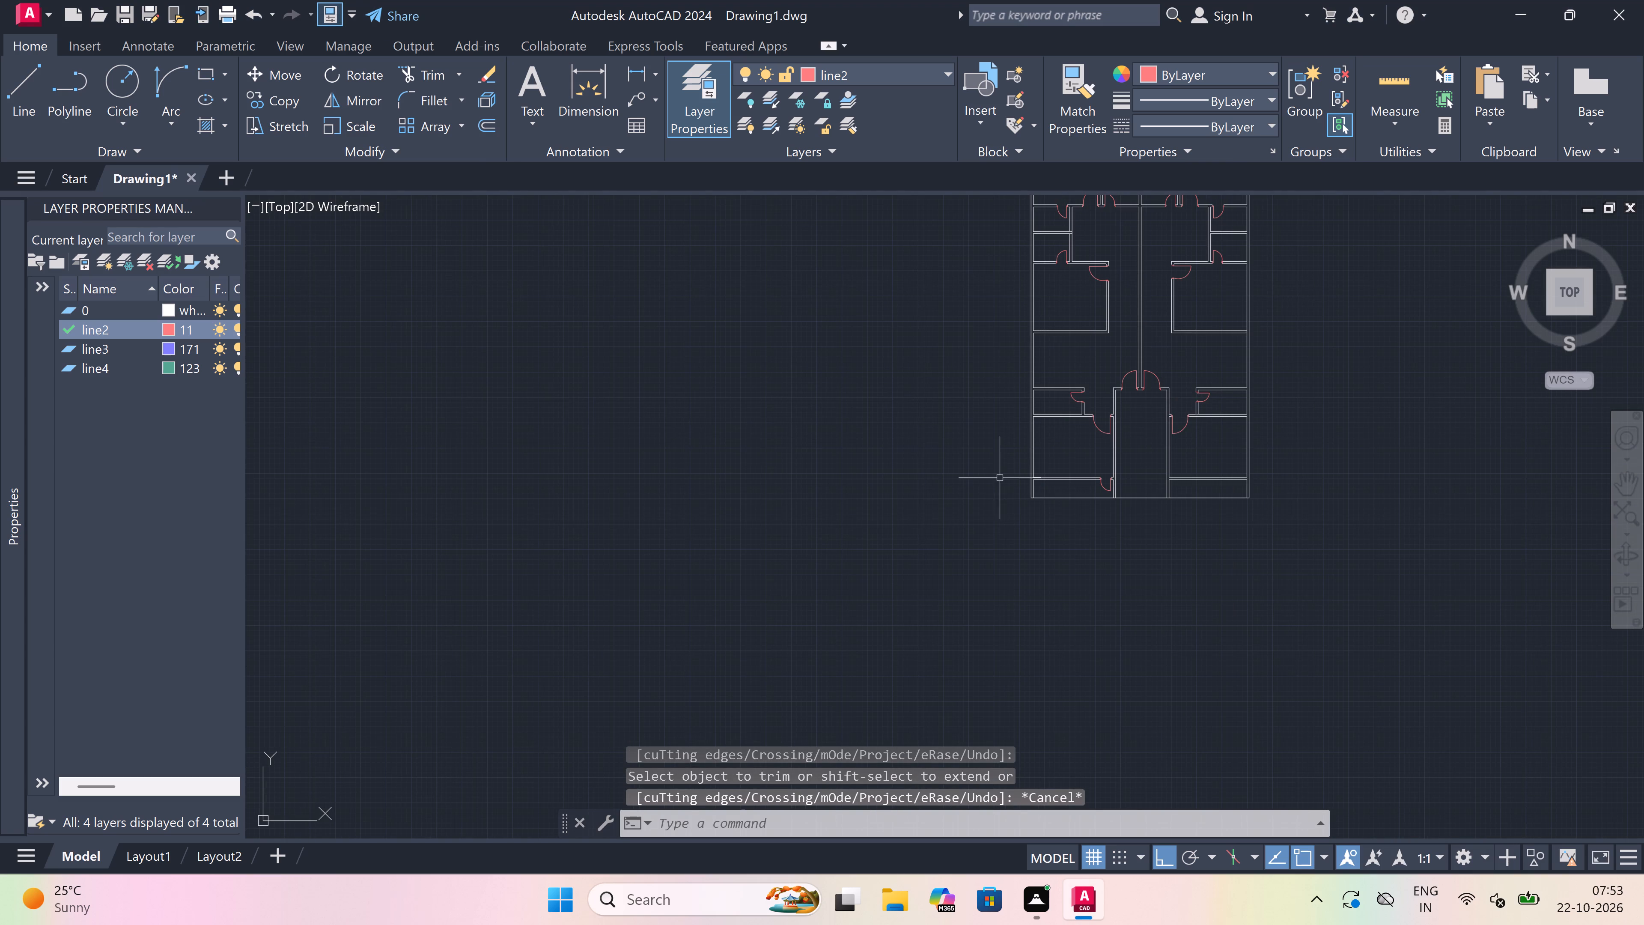
{"action": "key", "text": "l"}
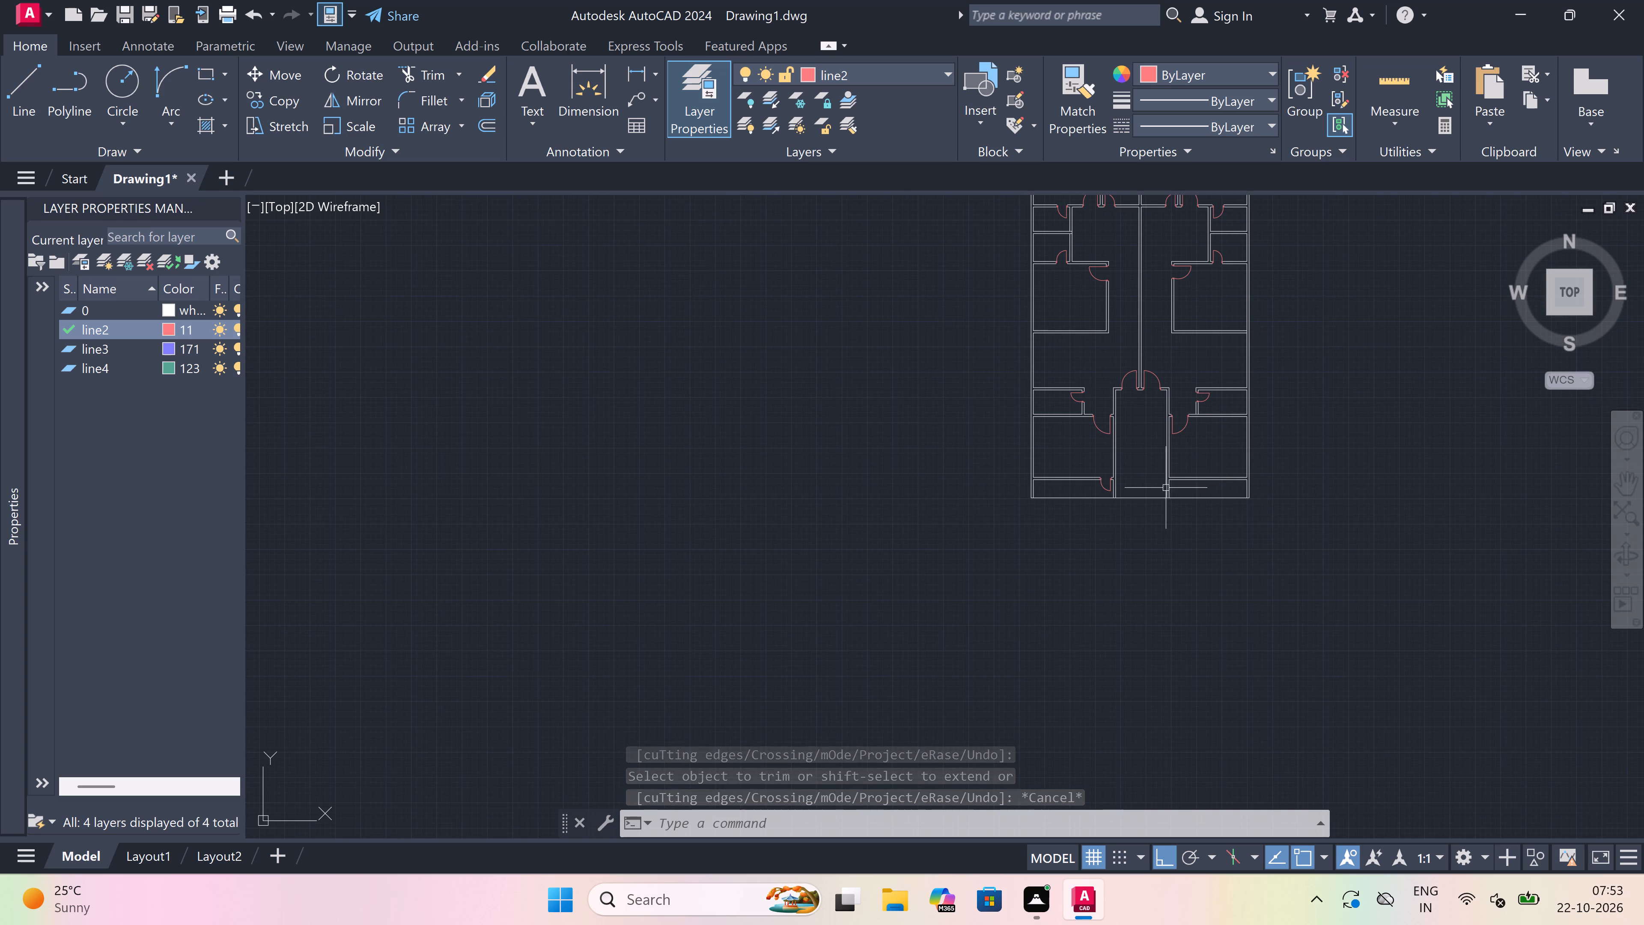
{"action": "key", "text": "space"}
{"action": "scroll", "coordinate": [1179, 477], "scroll_direction": "up", "scroll_amount": 2}
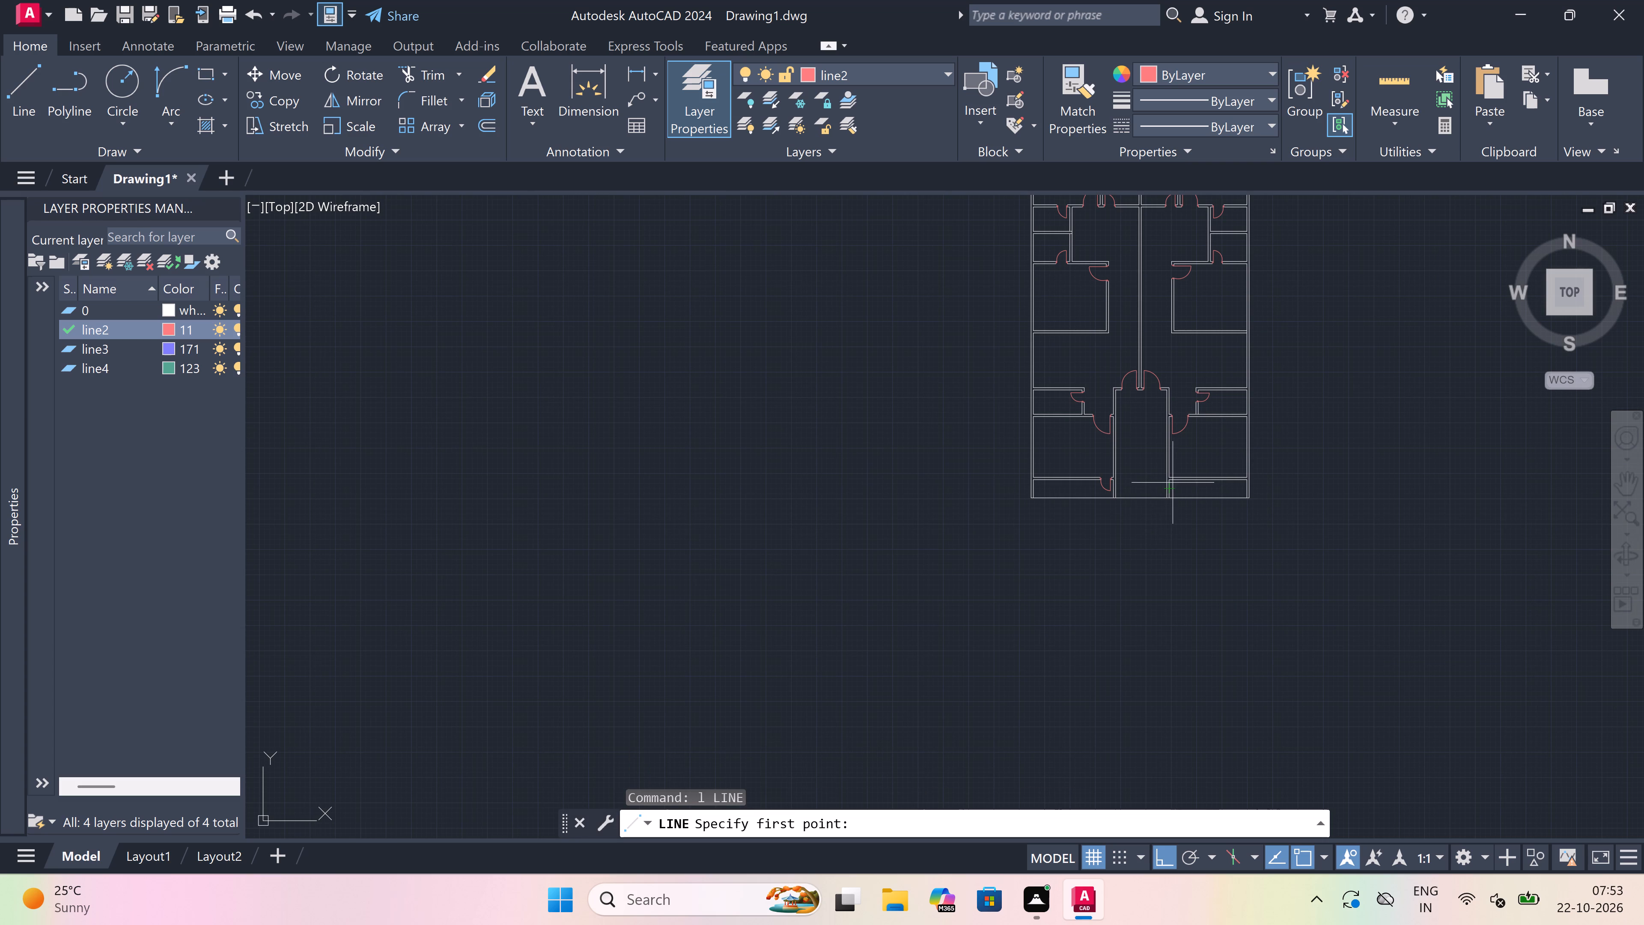
{"action": "scroll", "coordinate": [1179, 477], "scroll_direction": "up", "scroll_amount": 3}
{"action": "scroll", "coordinate": [1103, 477], "scroll_direction": "up", "scroll_amount": 1}
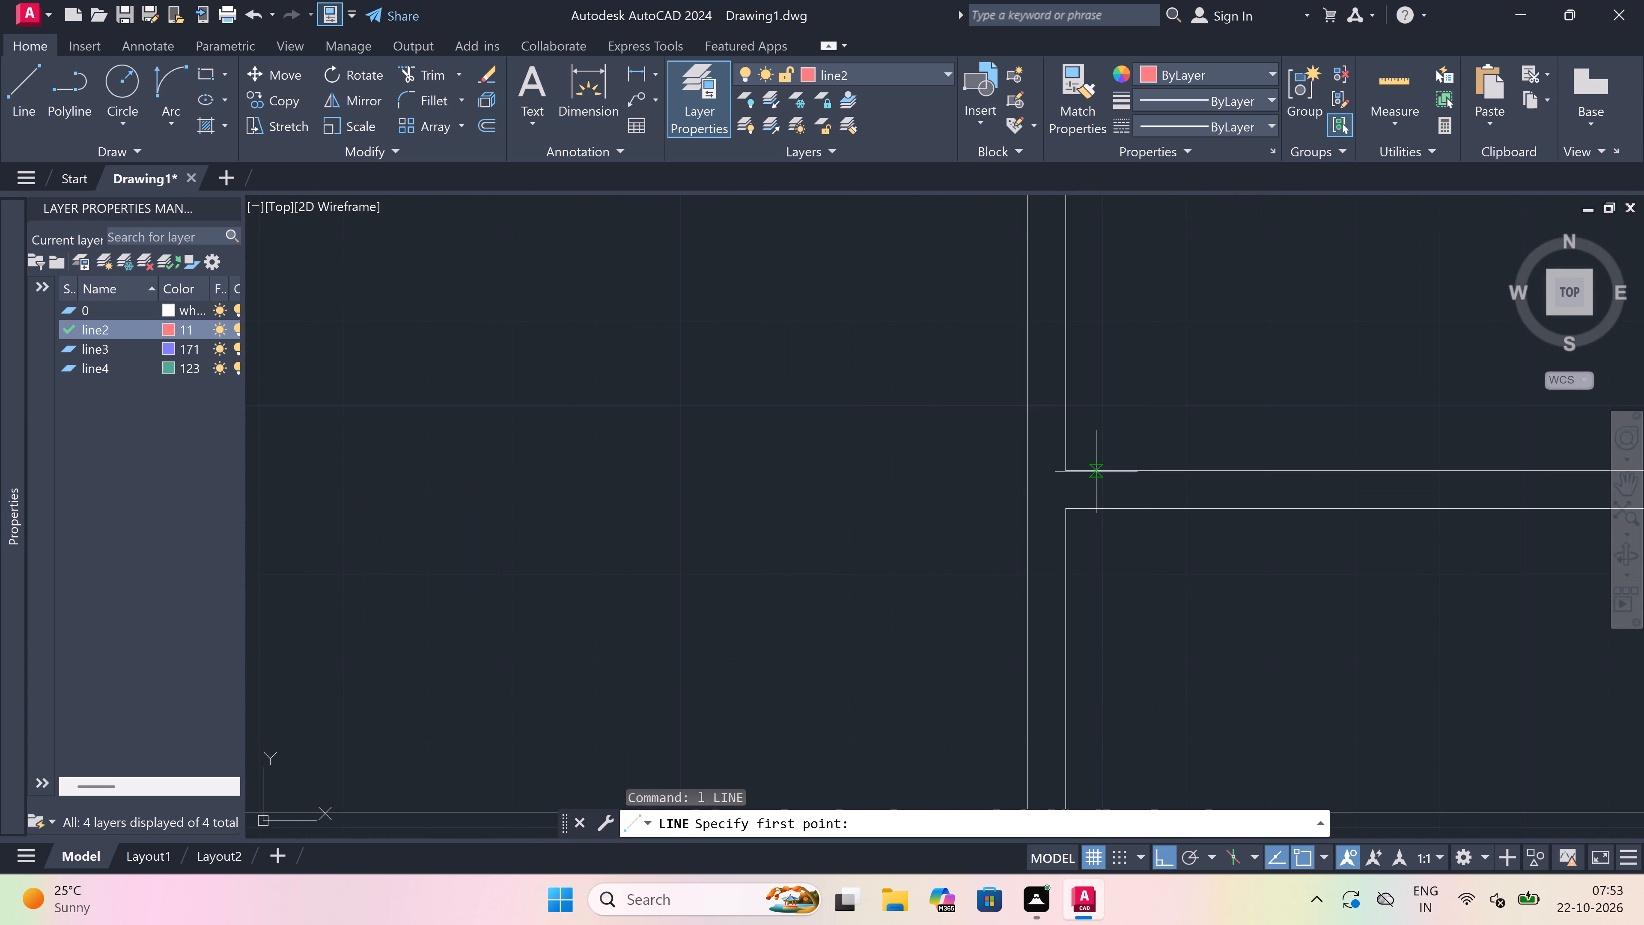
{"action": "left_click", "coordinate": [1096, 471]}
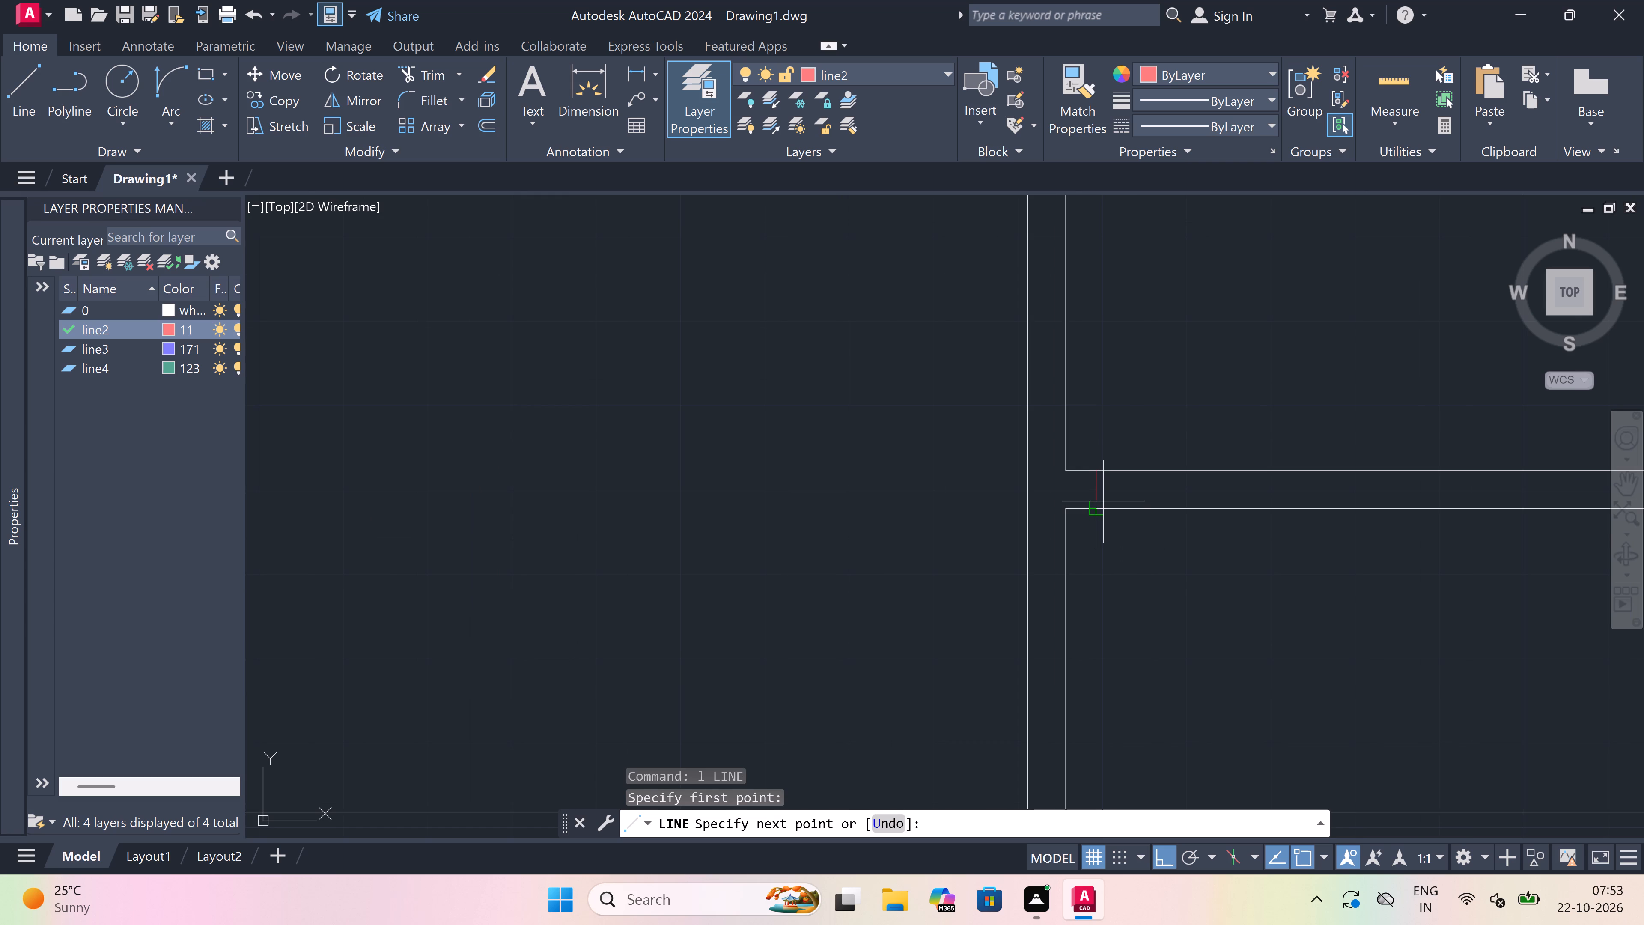
{"action": "scroll", "coordinate": [1102, 501], "scroll_direction": "up", "scroll_amount": 1}
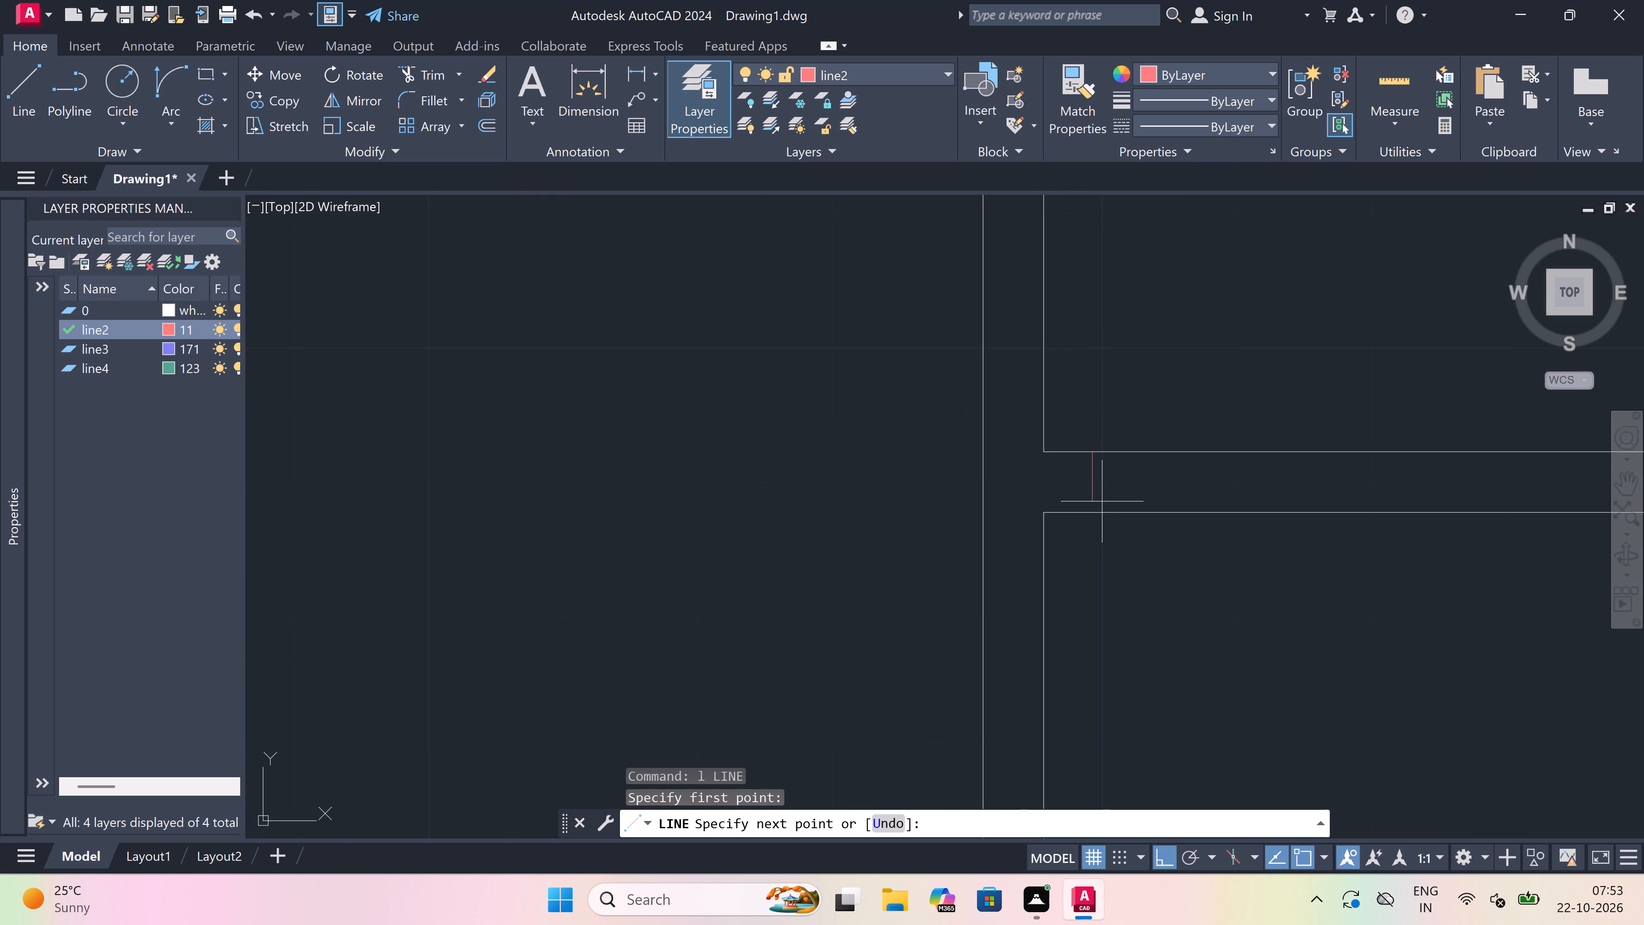
{"action": "left_click", "coordinate": [1096, 510]}
From the jamb's midpoint, draw a 2" stub rightward and a 2' door leaf downward into the narrow space below.
{"action": "left_click", "coordinate": [1099, 477]}
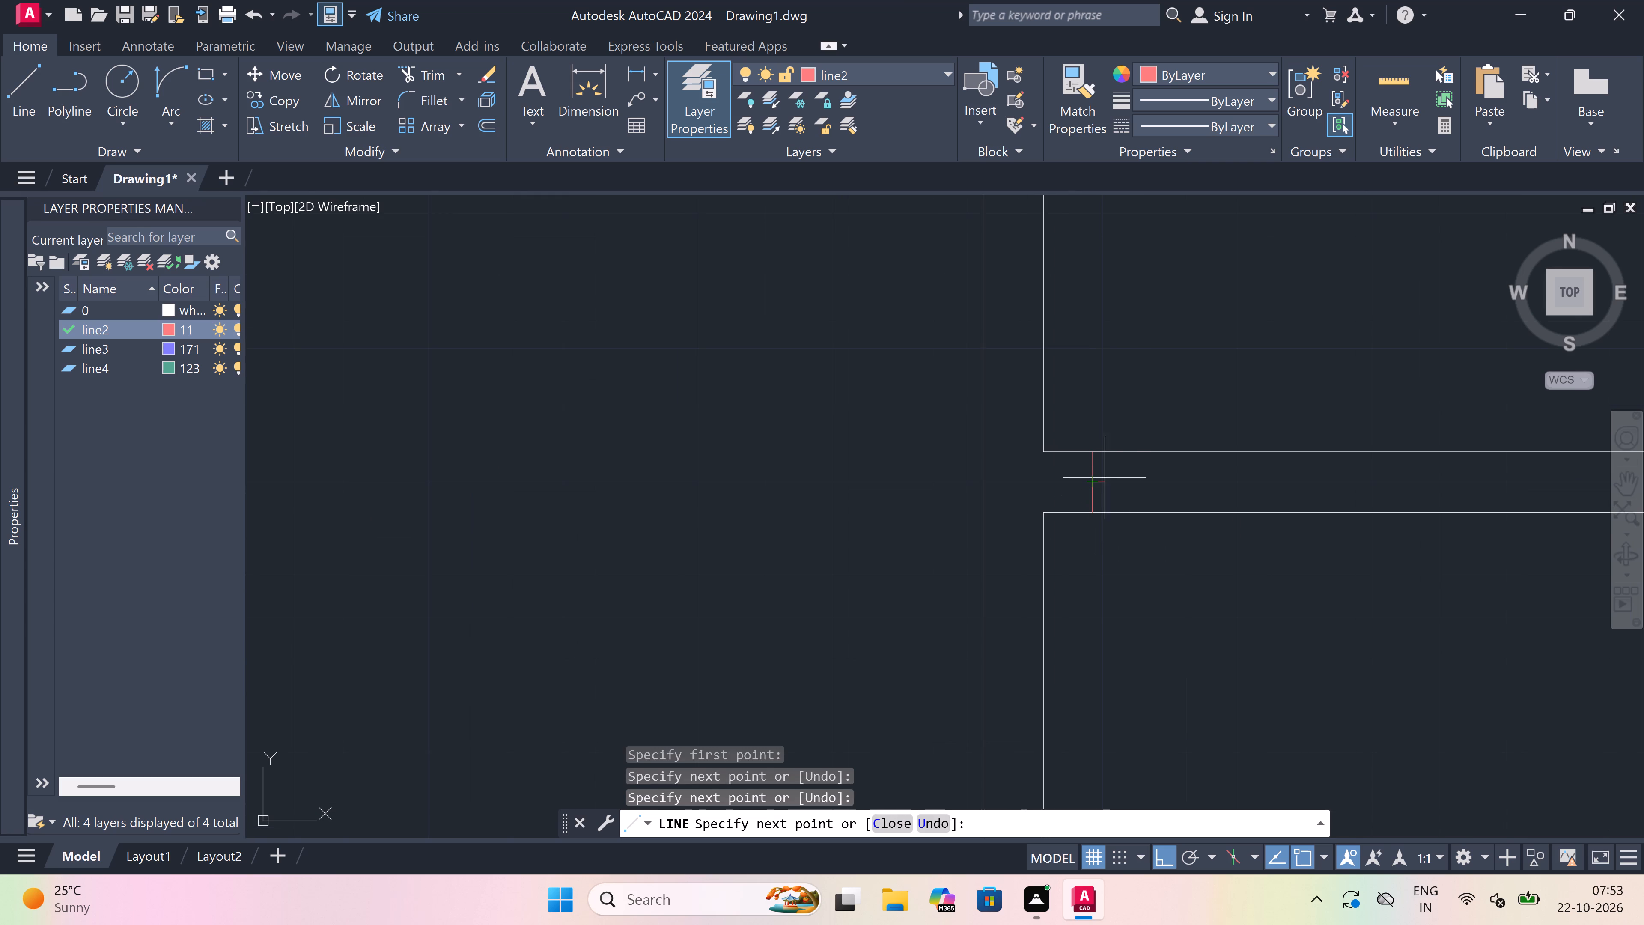
{"action": "key", "text": "2"}
{"action": "type", "text": "\""}
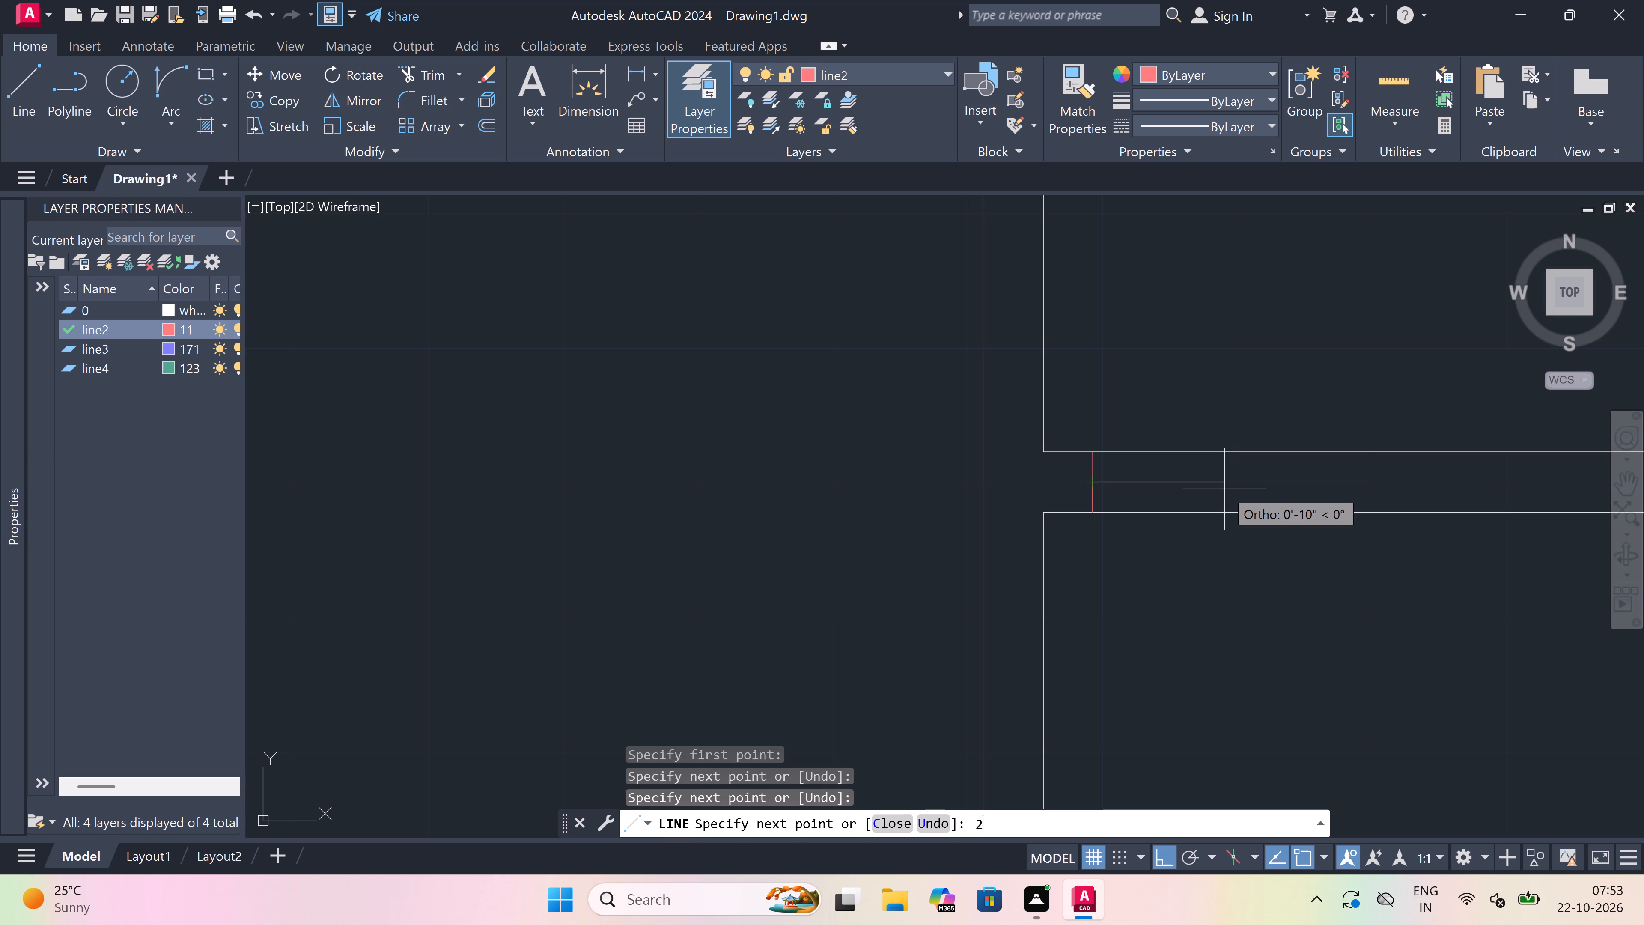
{"action": "key", "text": "space"}
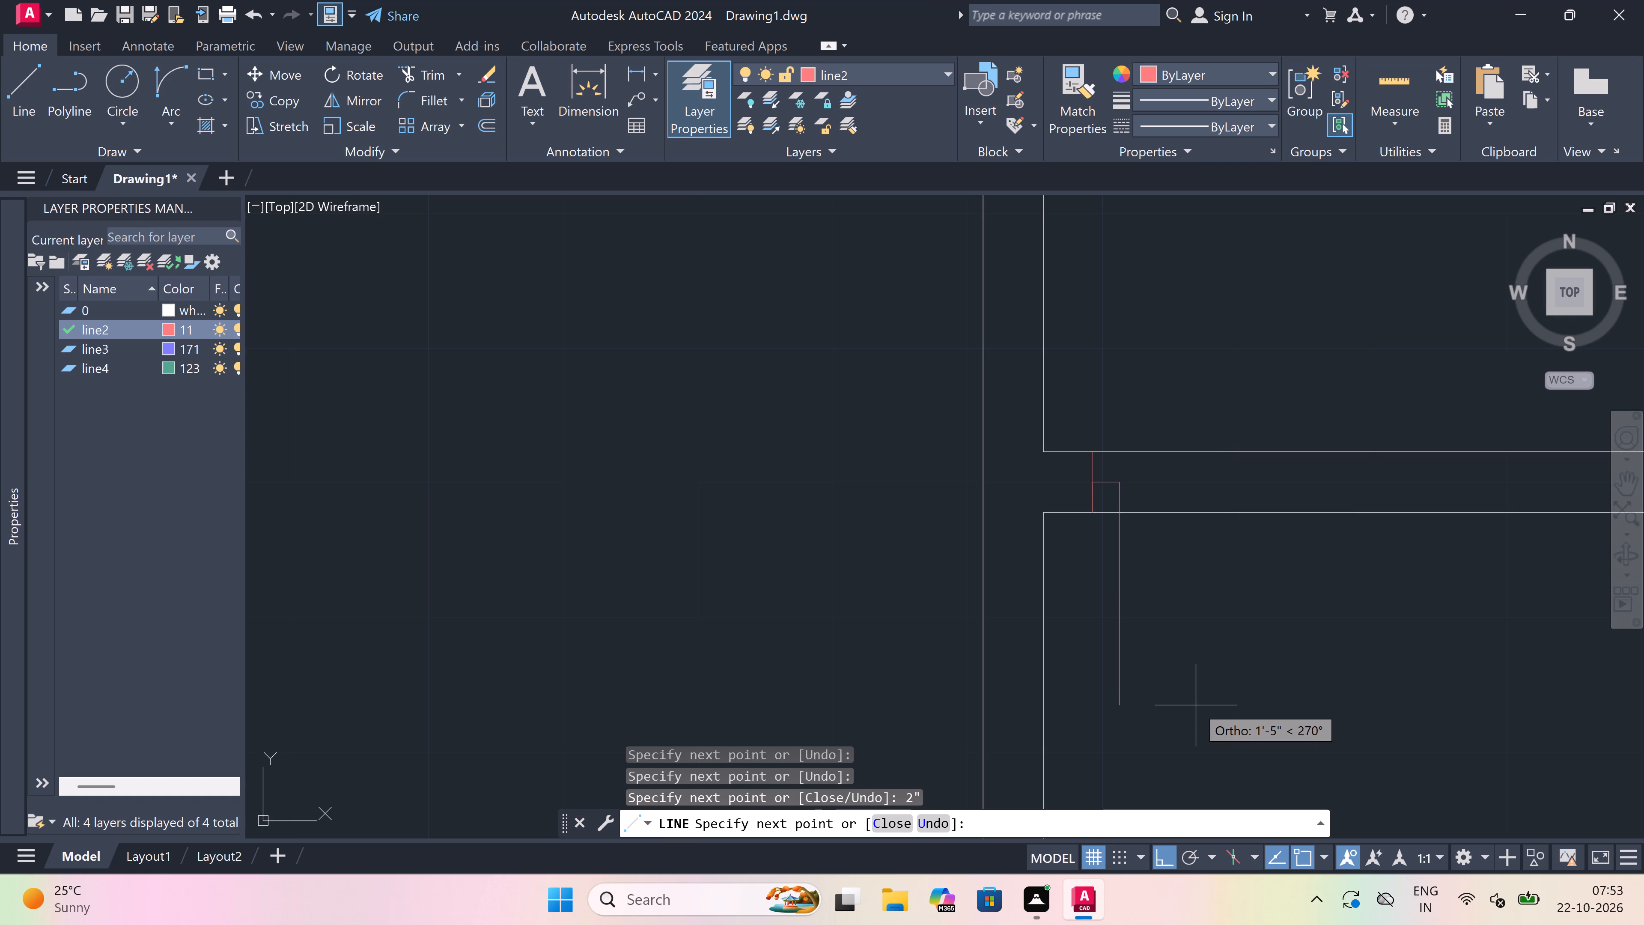
{"action": "type", "text": "2'"}
{"action": "key", "text": "space"}
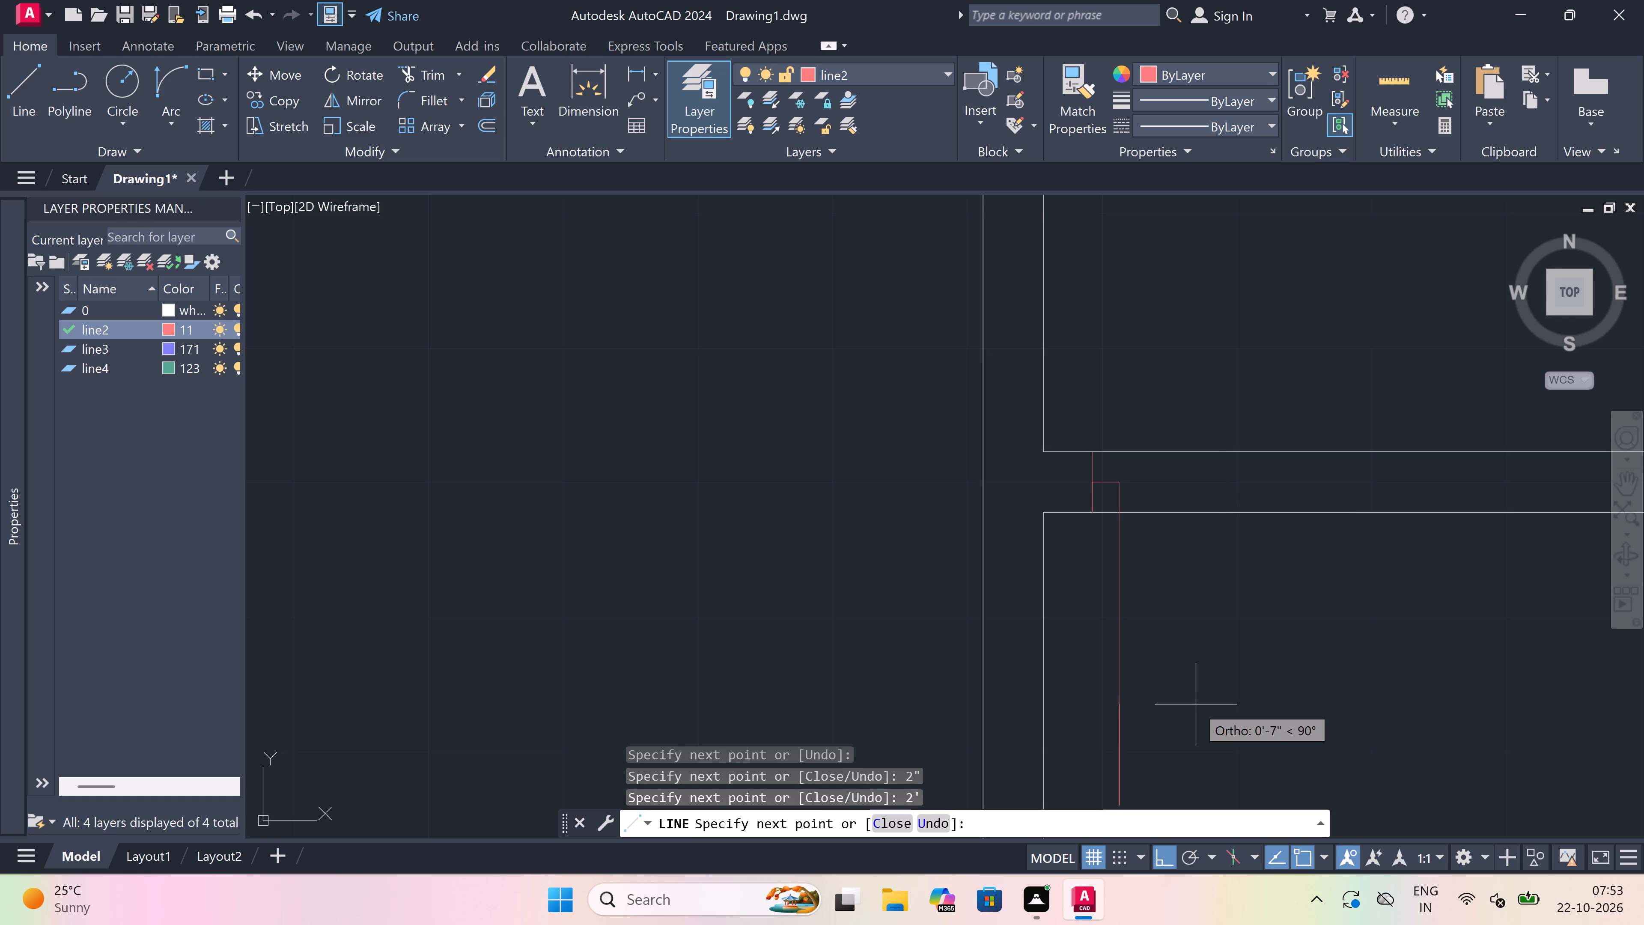
{"action": "key", "text": "Escape"}
Draw the right jamb across the same bottom wall, with a 2" stub leftward from its midpoint.
{"action": "key", "text": "space"}
{"action": "scroll", "coordinate": [1230, 454], "scroll_direction": "down", "scroll_amount": 2}
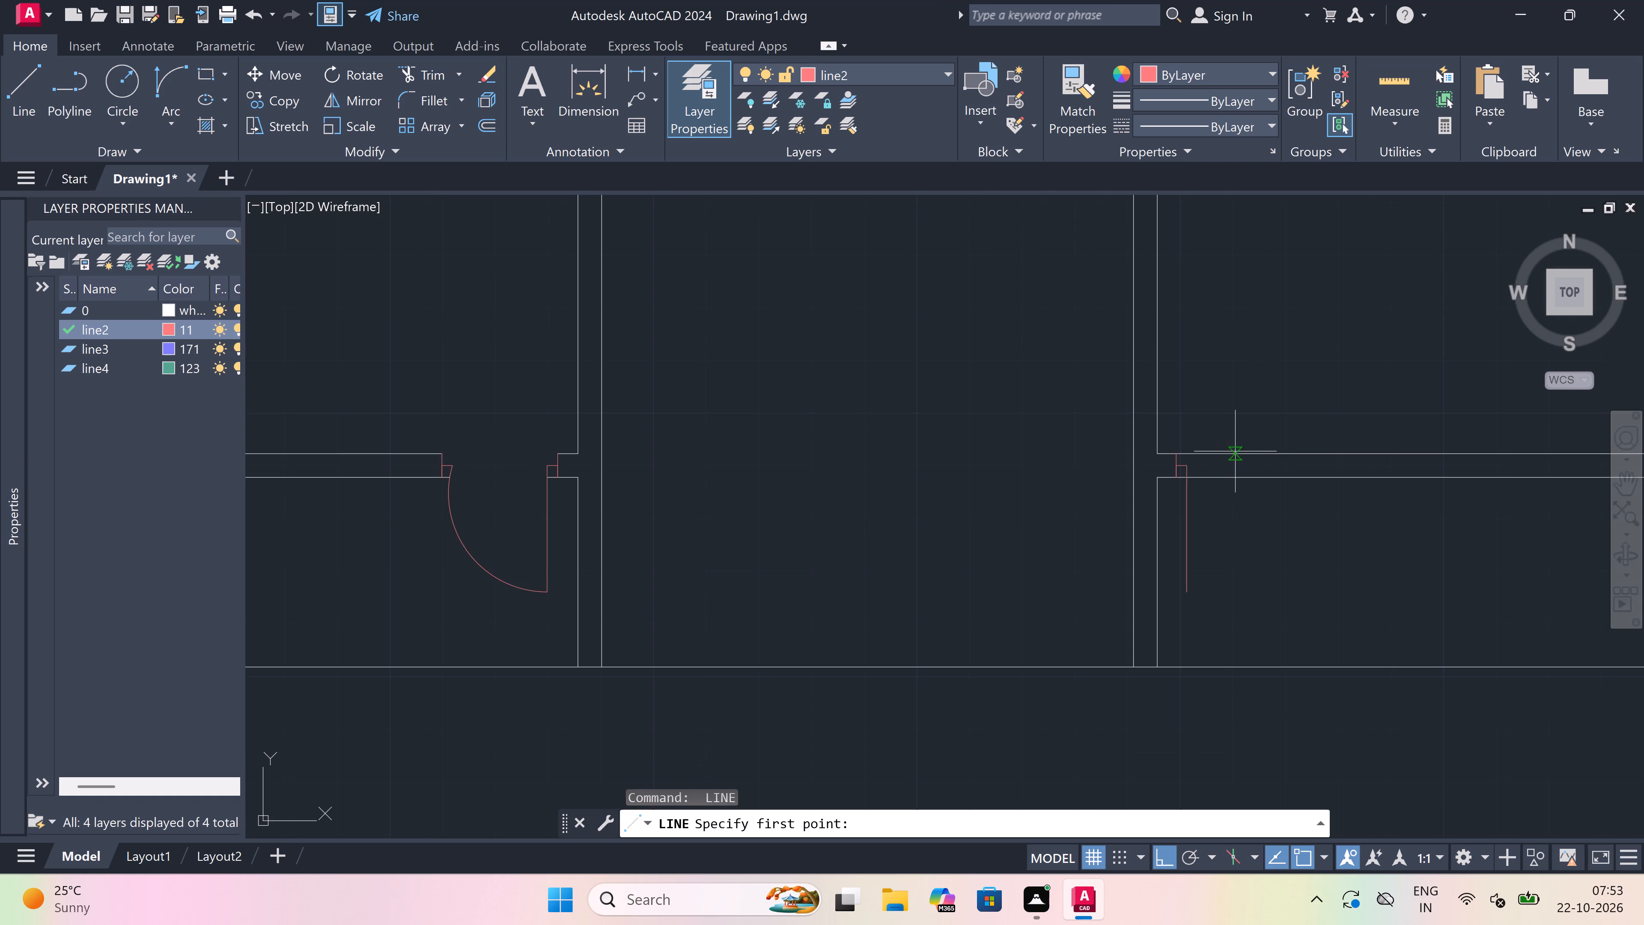
{"action": "scroll", "coordinate": [1268, 452], "scroll_direction": "up", "scroll_amount": 1}
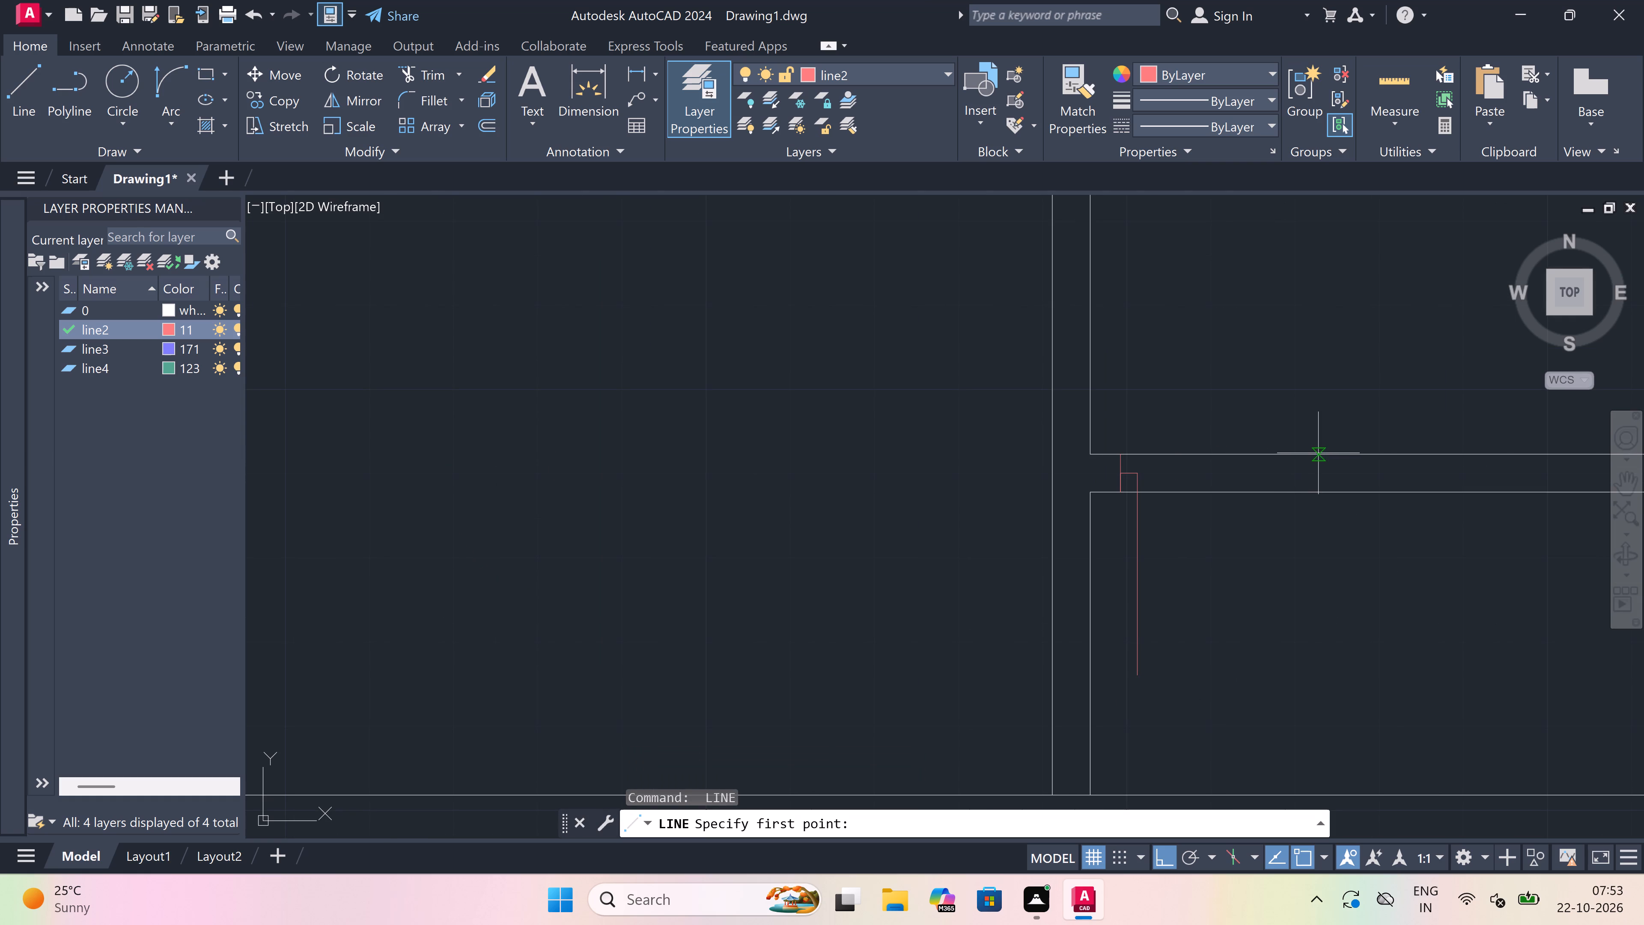
{"action": "left_click", "coordinate": [1292, 458]}
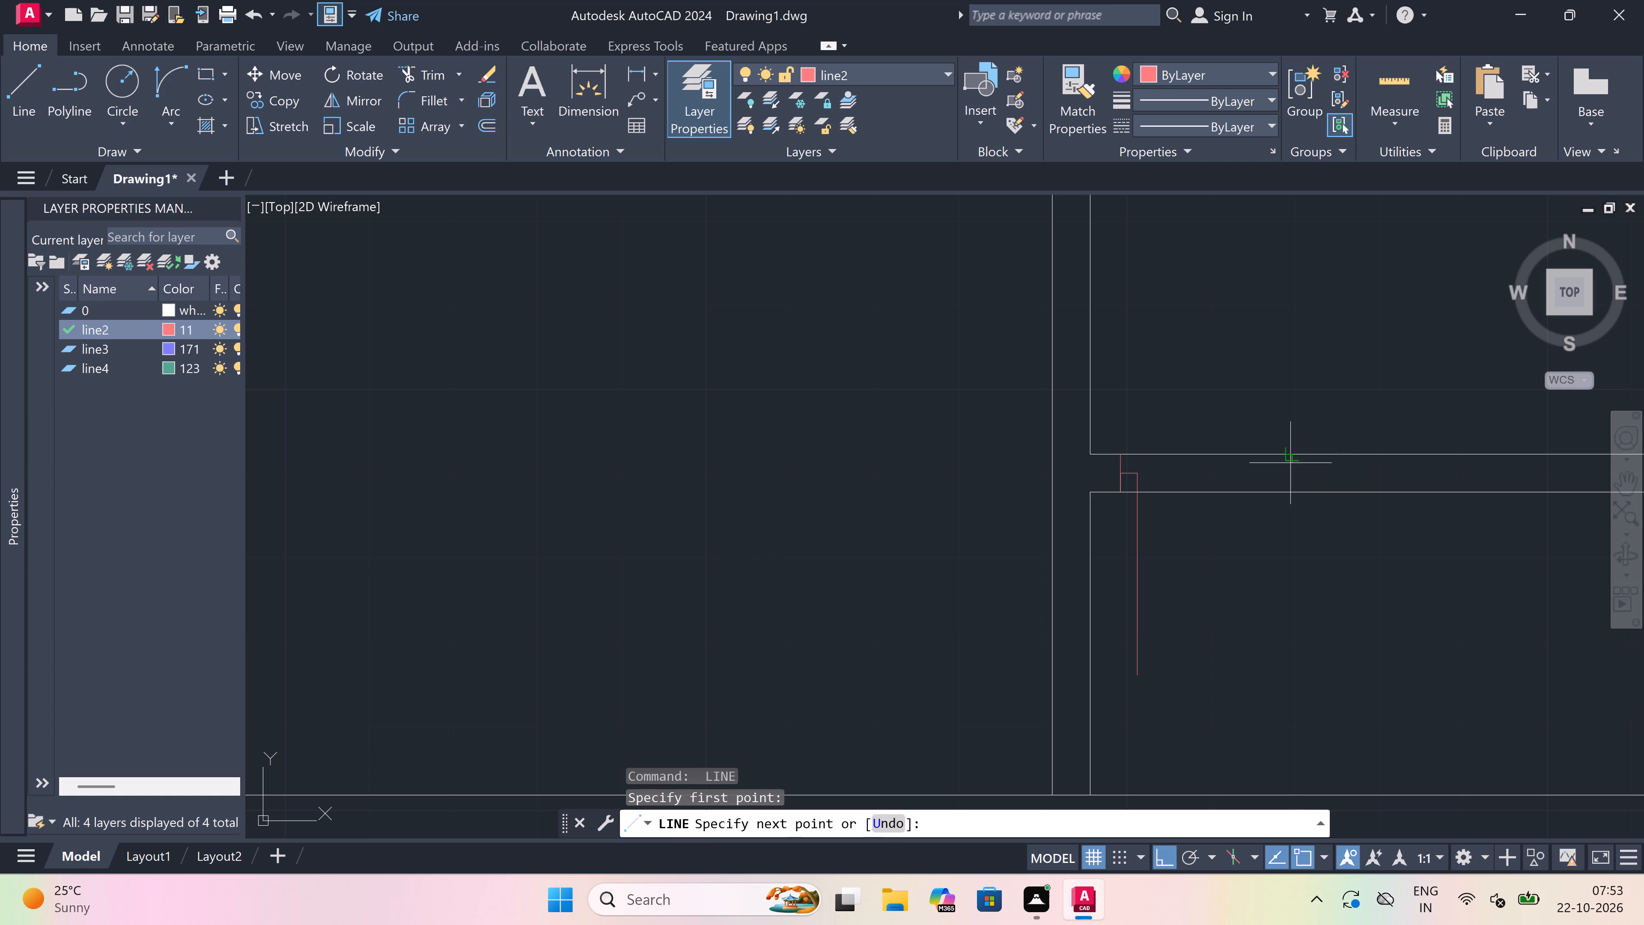
{"action": "left_click", "coordinate": [1292, 491]}
{"action": "left_click", "coordinate": [1294, 474]}
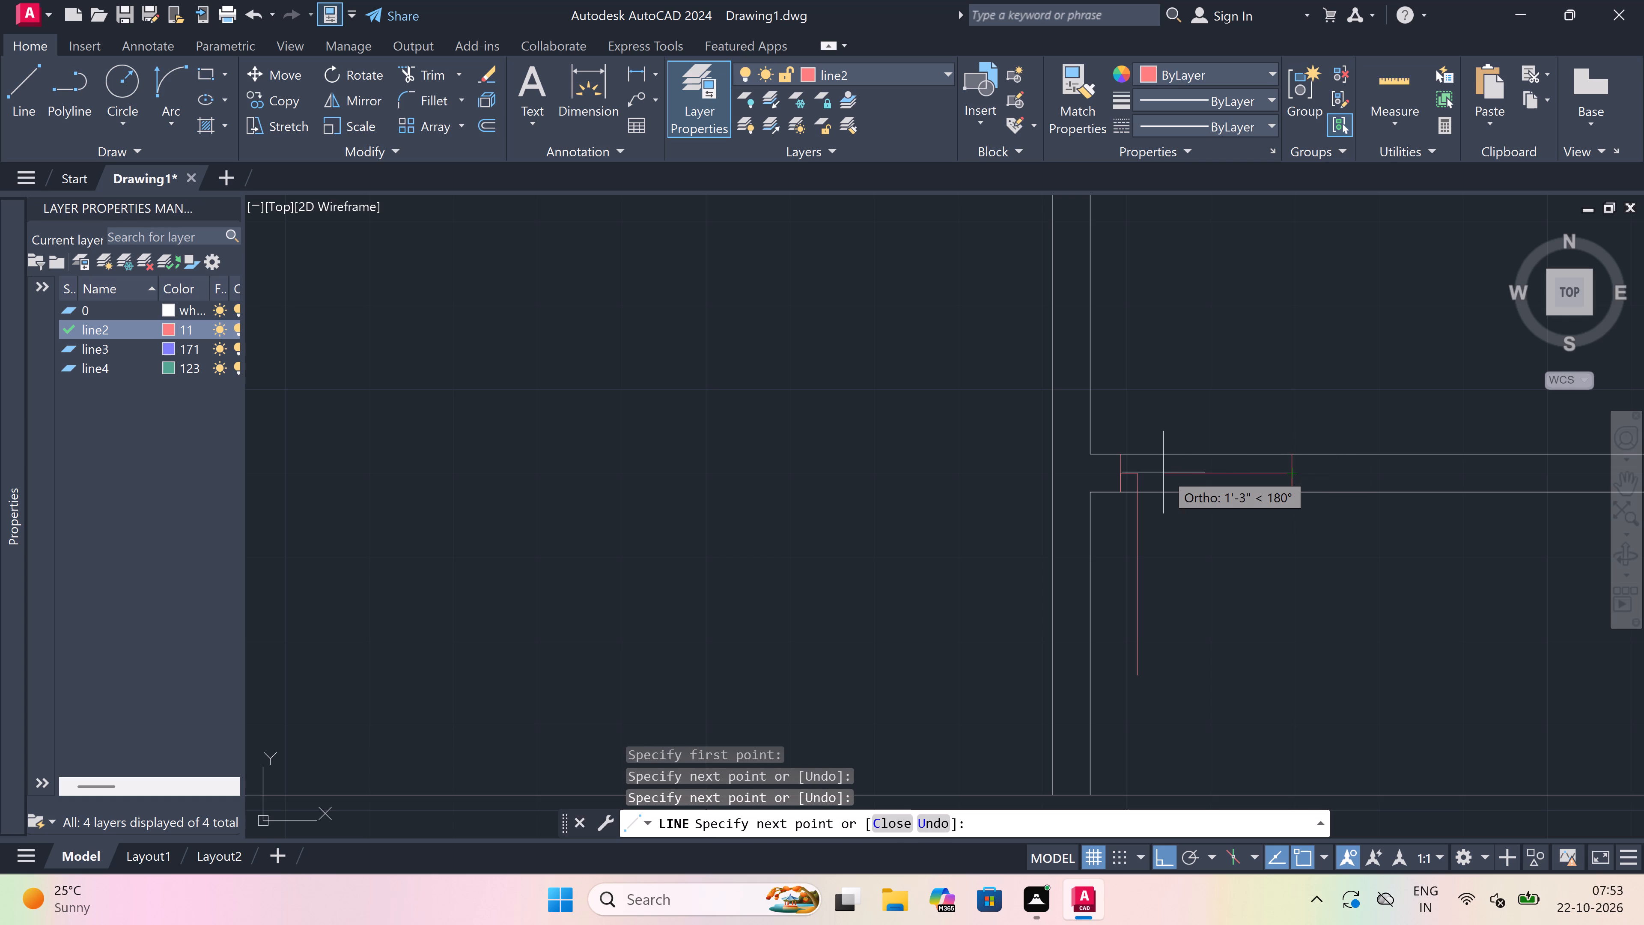
{"action": "key", "text": "2"}
{"action": "key", "text": "shift+quotedbl"}
{"action": "key", "text": "space"}
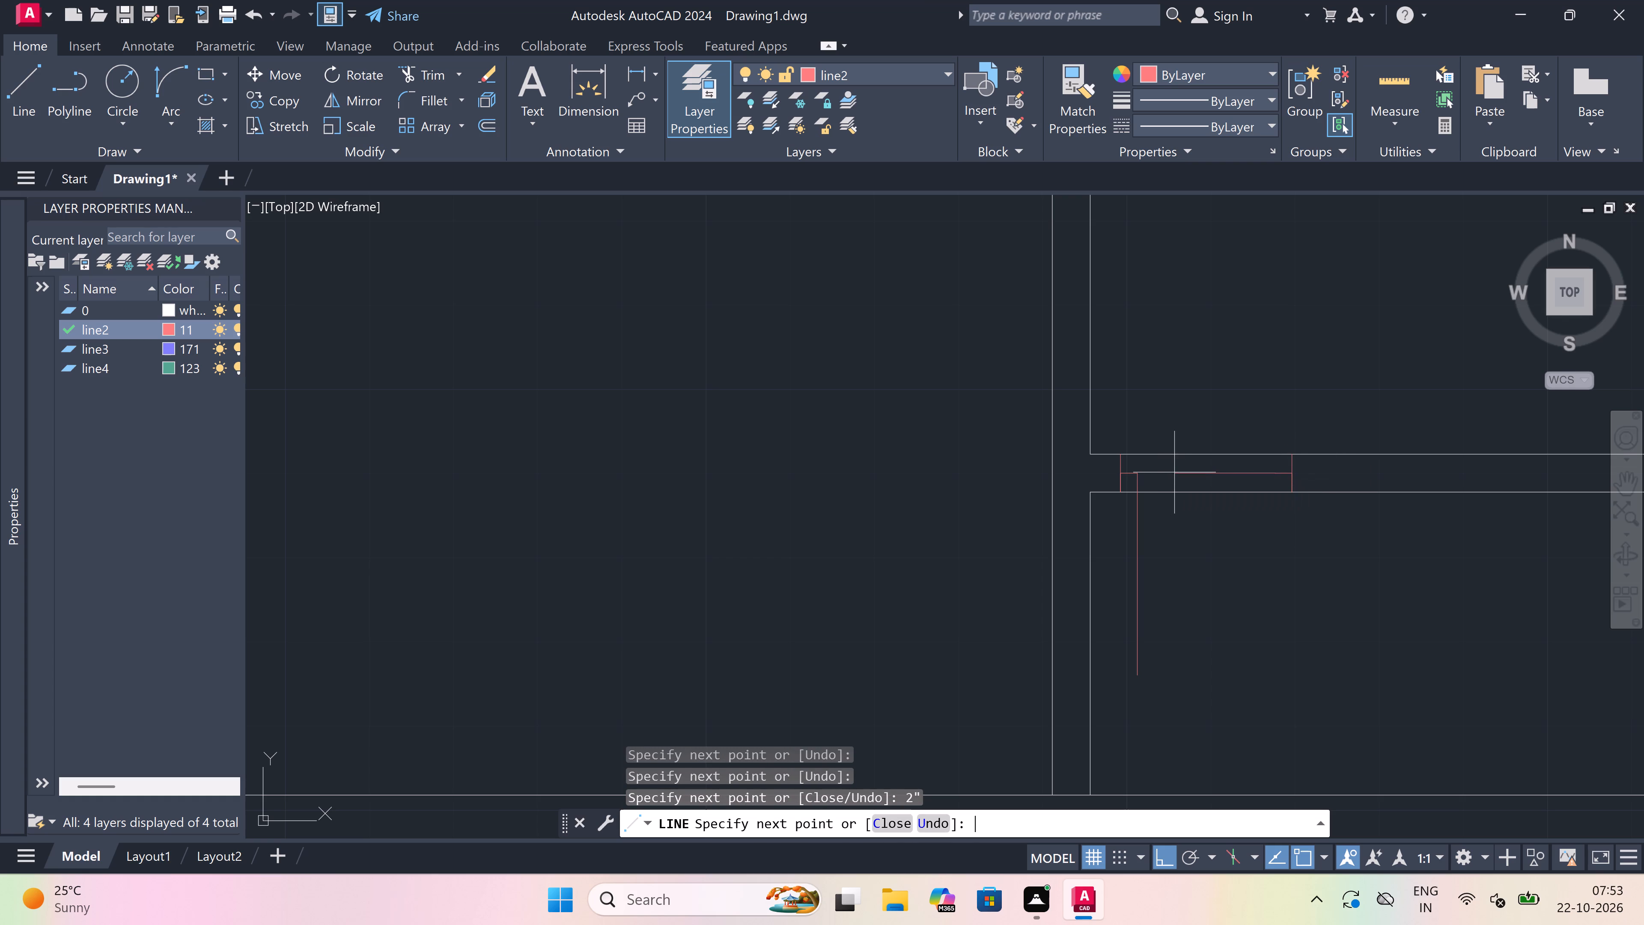
{"action": "key", "text": "Escape"}
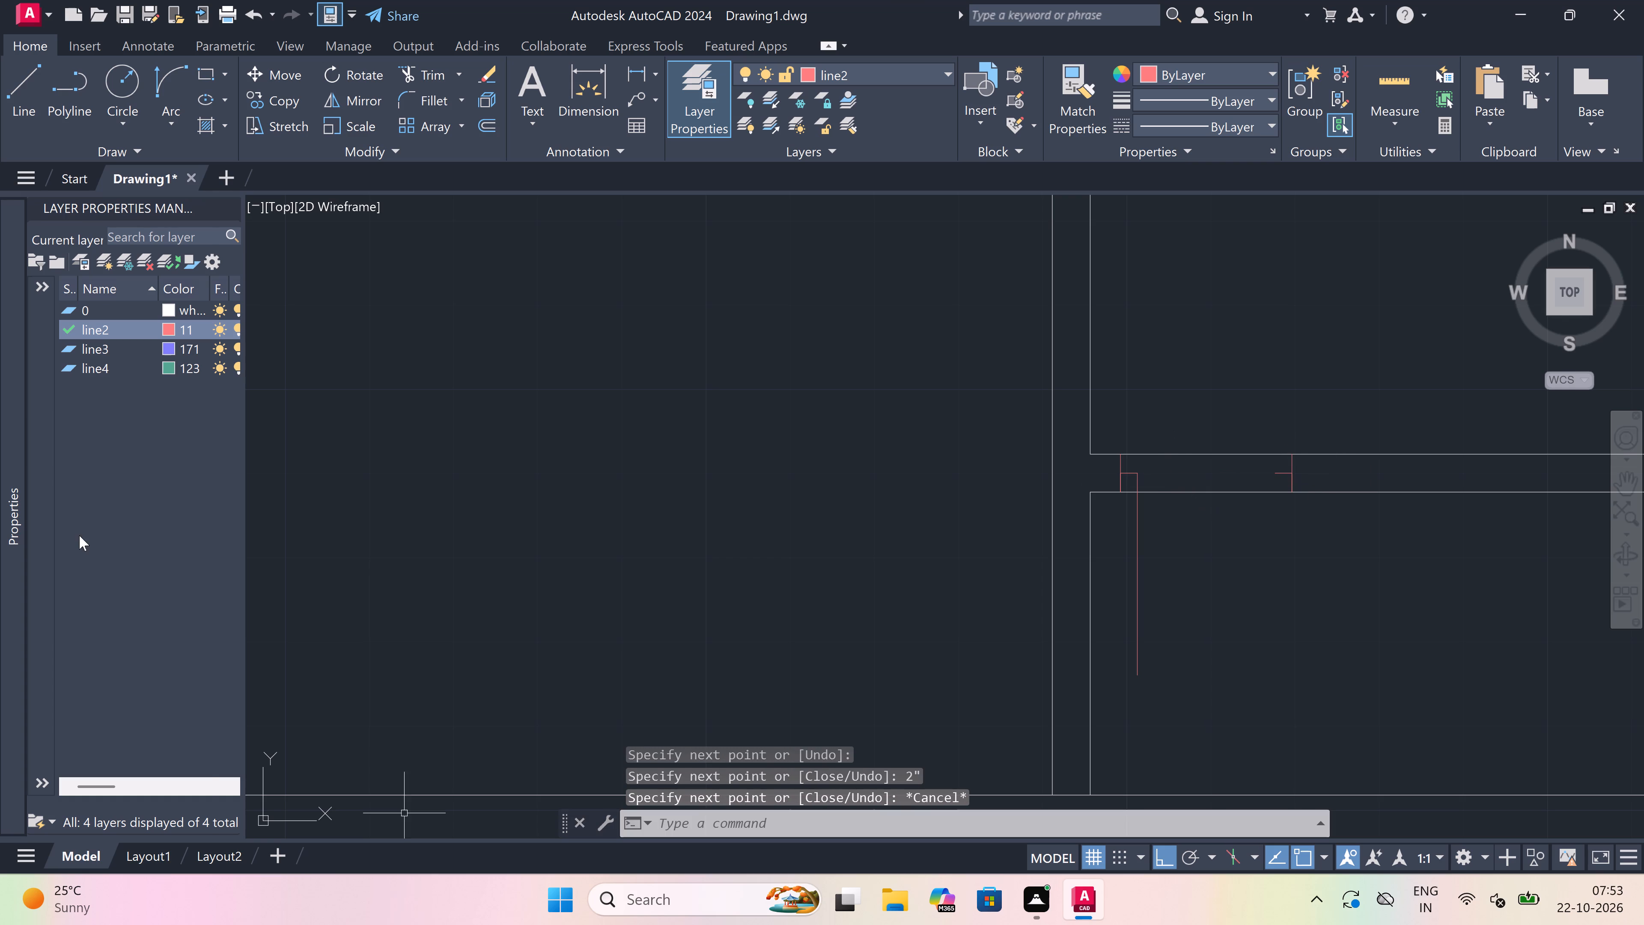
Draw the swing arc of the lower right room's 2' door from the leaf's bottom end to the right jamb's stub, curving outward.
{"action": "left_click", "coordinate": [170, 81]}
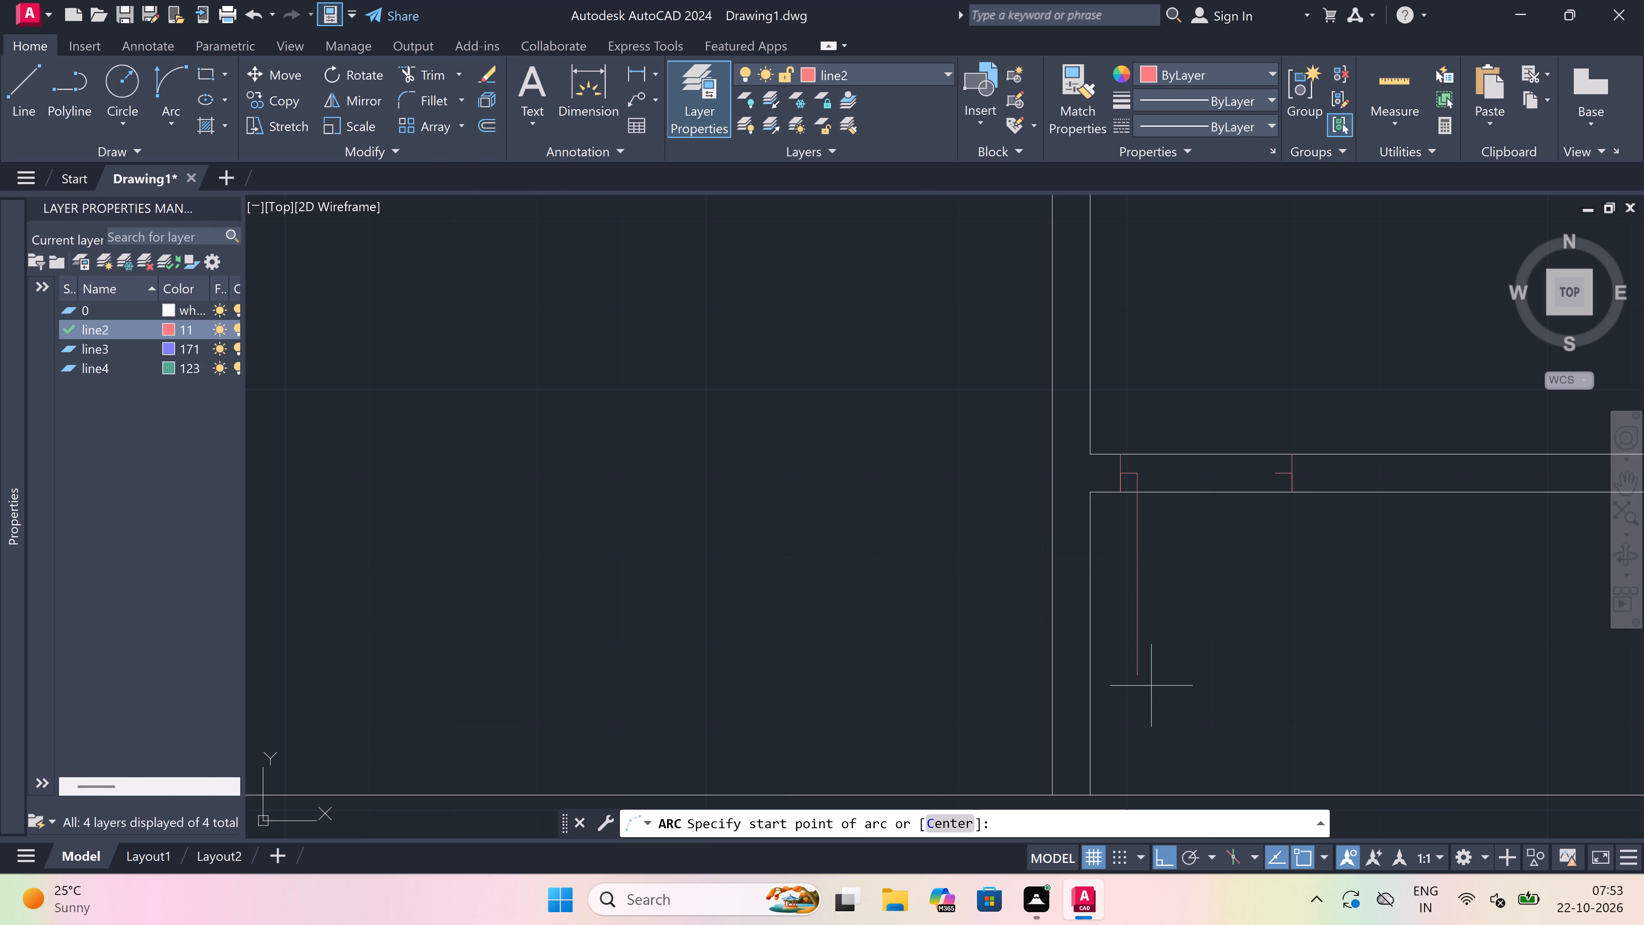
{"action": "left_click", "coordinate": [1140, 668]}
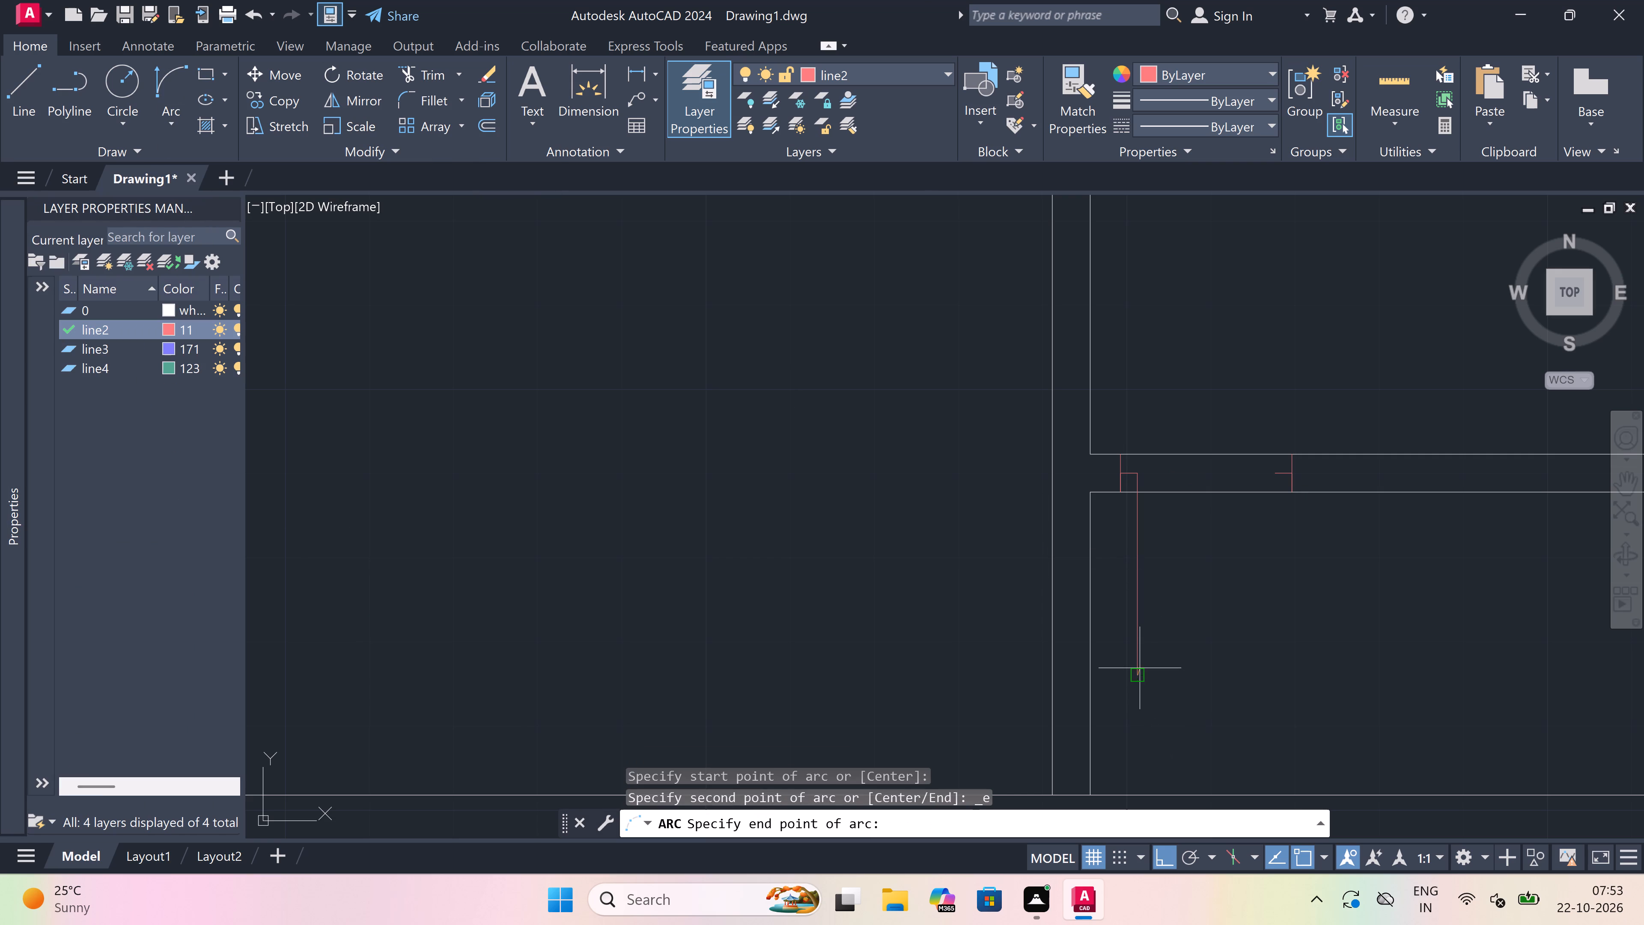
{"action": "left_click", "coordinate": [1275, 468]}
{"action": "left_click_drag", "start_coordinate": [1434, 508], "coordinate": [1438, 512]}
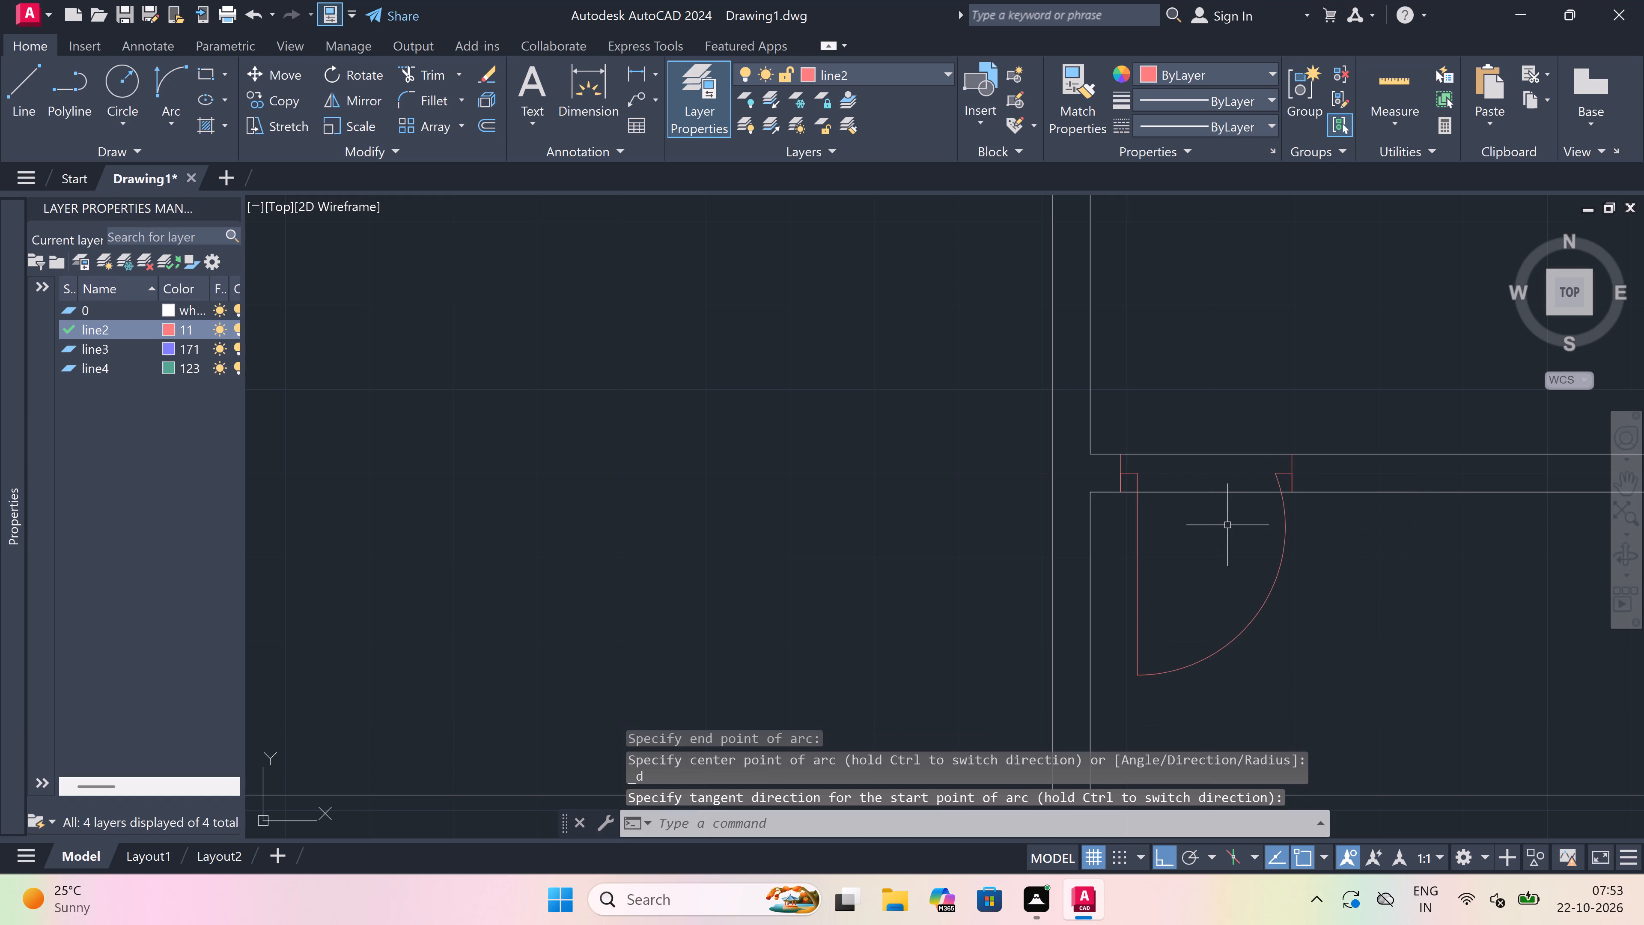
Trim the two horizontal wall lines between the jambs to open the lower right room's 2' doorway.
{"action": "key", "text": "t"}
{"action": "key", "text": "r"}
{"action": "key", "text": "space"}
{"action": "left_click", "coordinate": [1206, 426]}
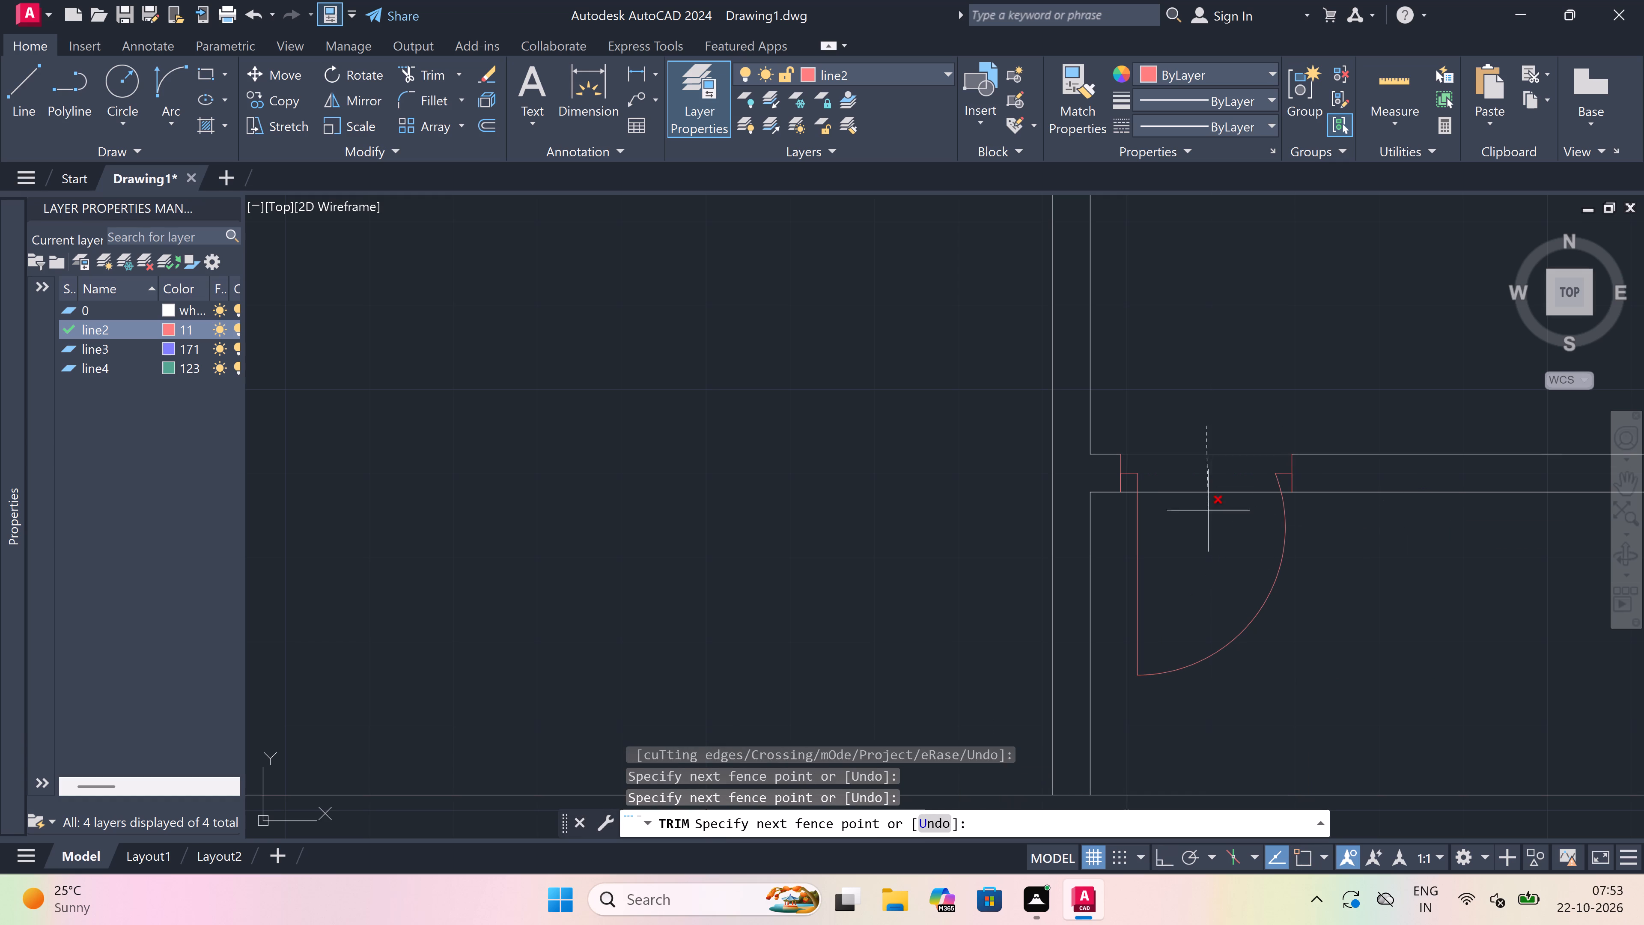
{"action": "left_click", "coordinate": [1208, 510]}
{"action": "key", "text": "Escape"}
Start a new line and make line4 the current layer.
{"action": "scroll", "coordinate": [1011, 578], "scroll_direction": "down", "scroll_amount": 5}
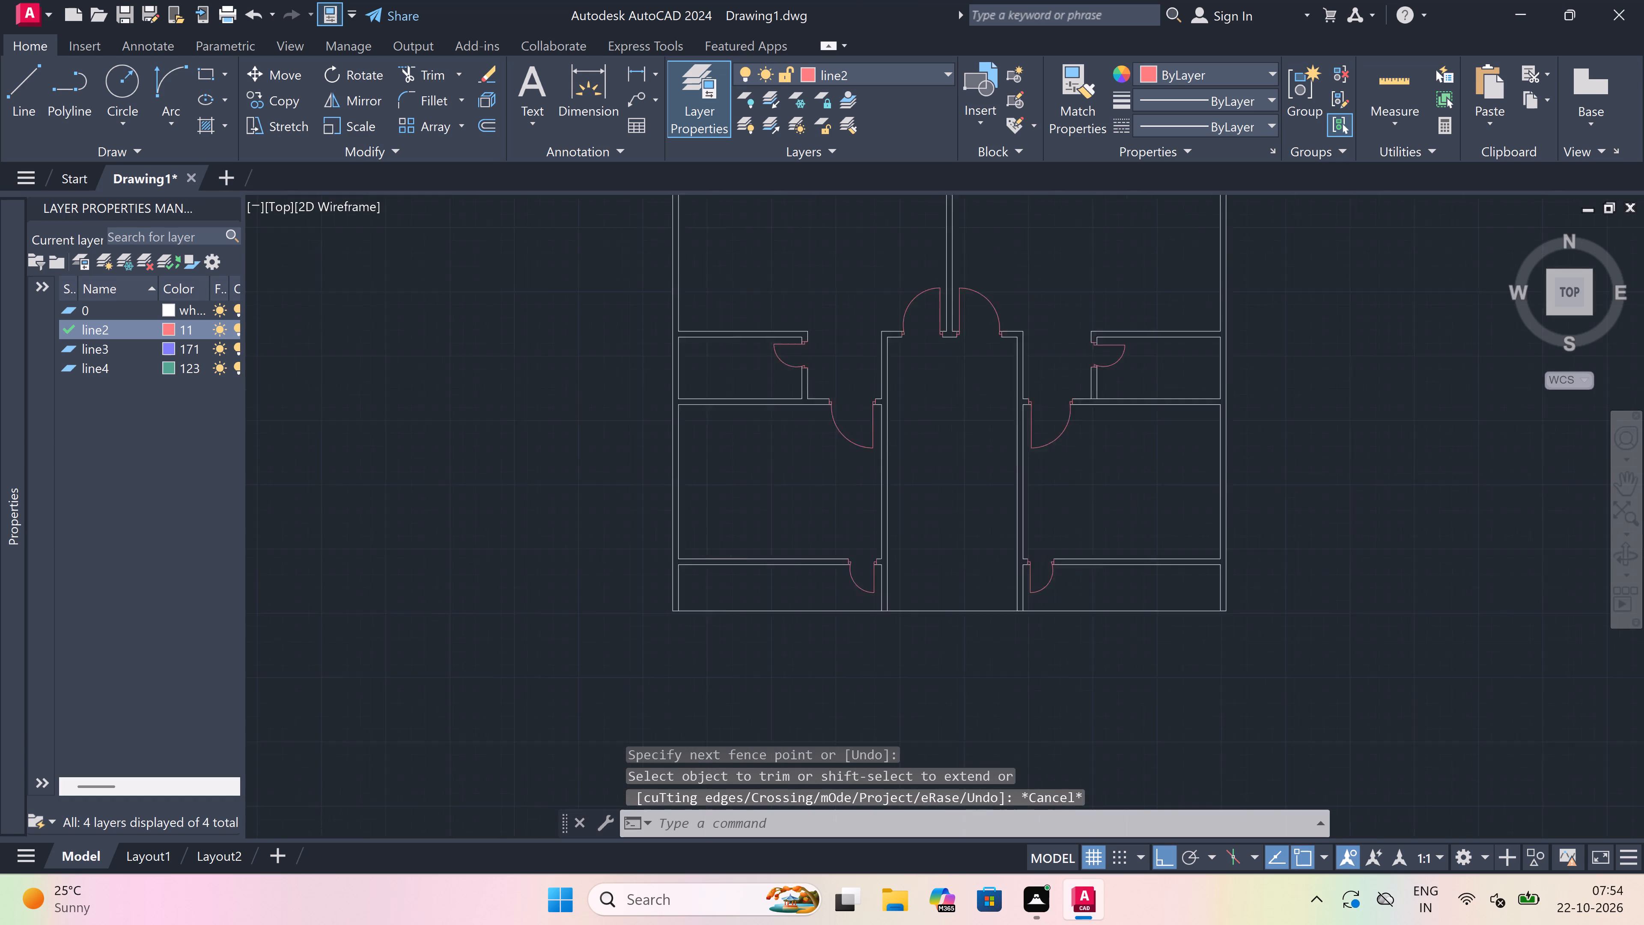
{"action": "scroll", "coordinate": [991, 558], "scroll_direction": "down", "scroll_amount": 1}
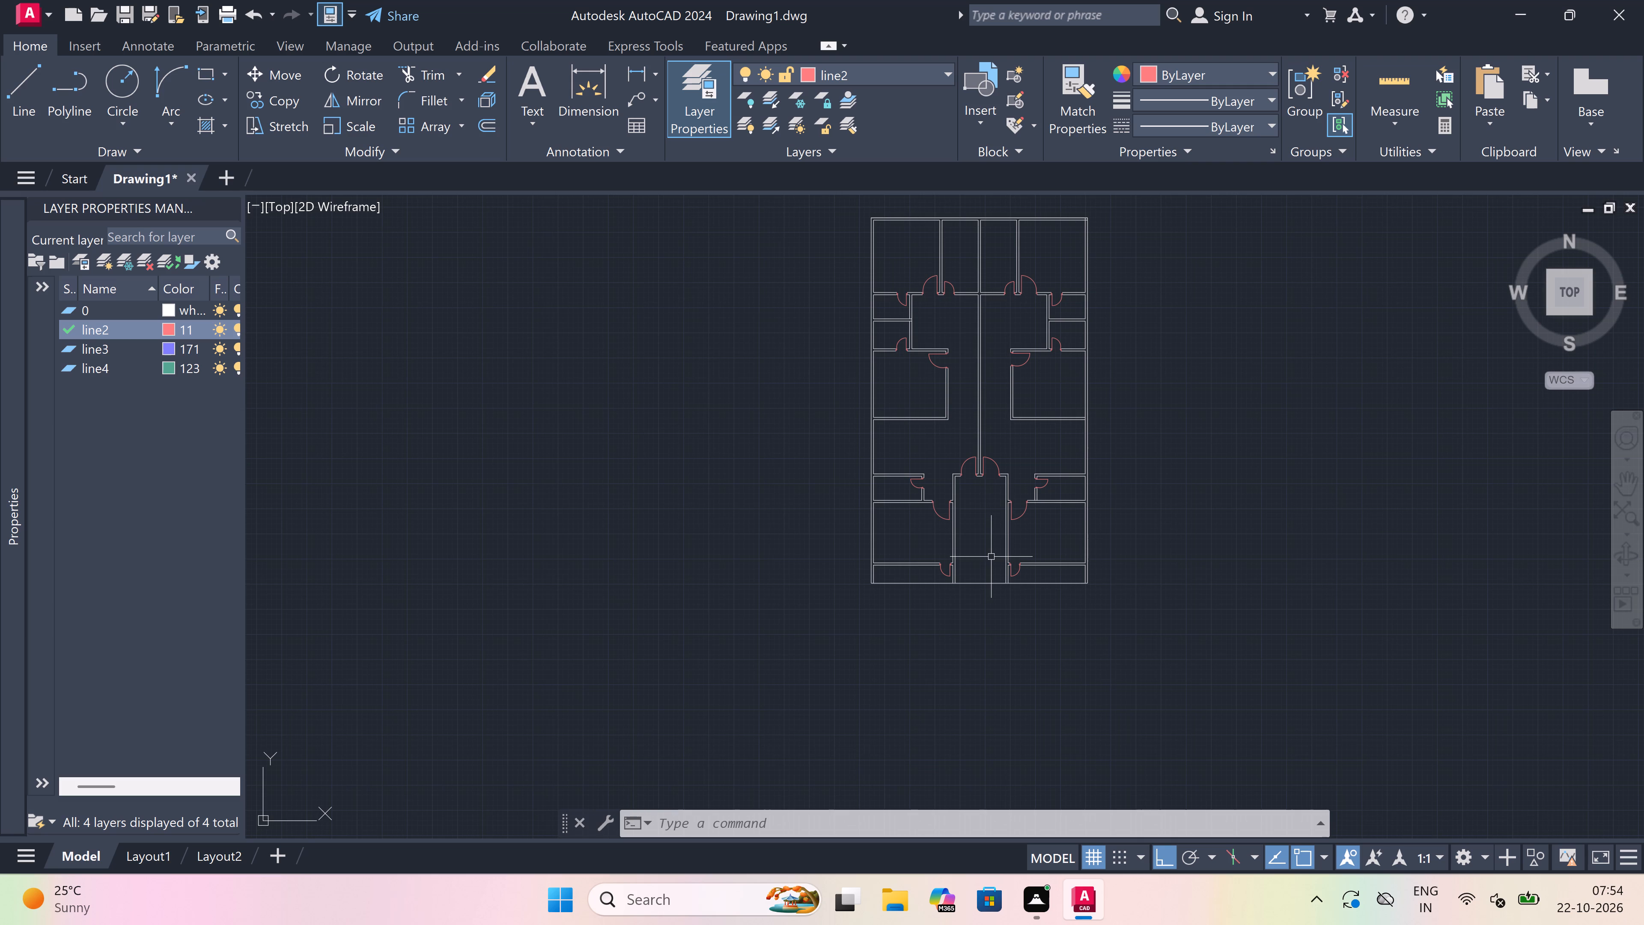
{"action": "type", "text": "l"}
{"action": "key", "text": "space"}
{"action": "scroll", "coordinate": [967, 601], "scroll_direction": "down", "scroll_amount": 2}
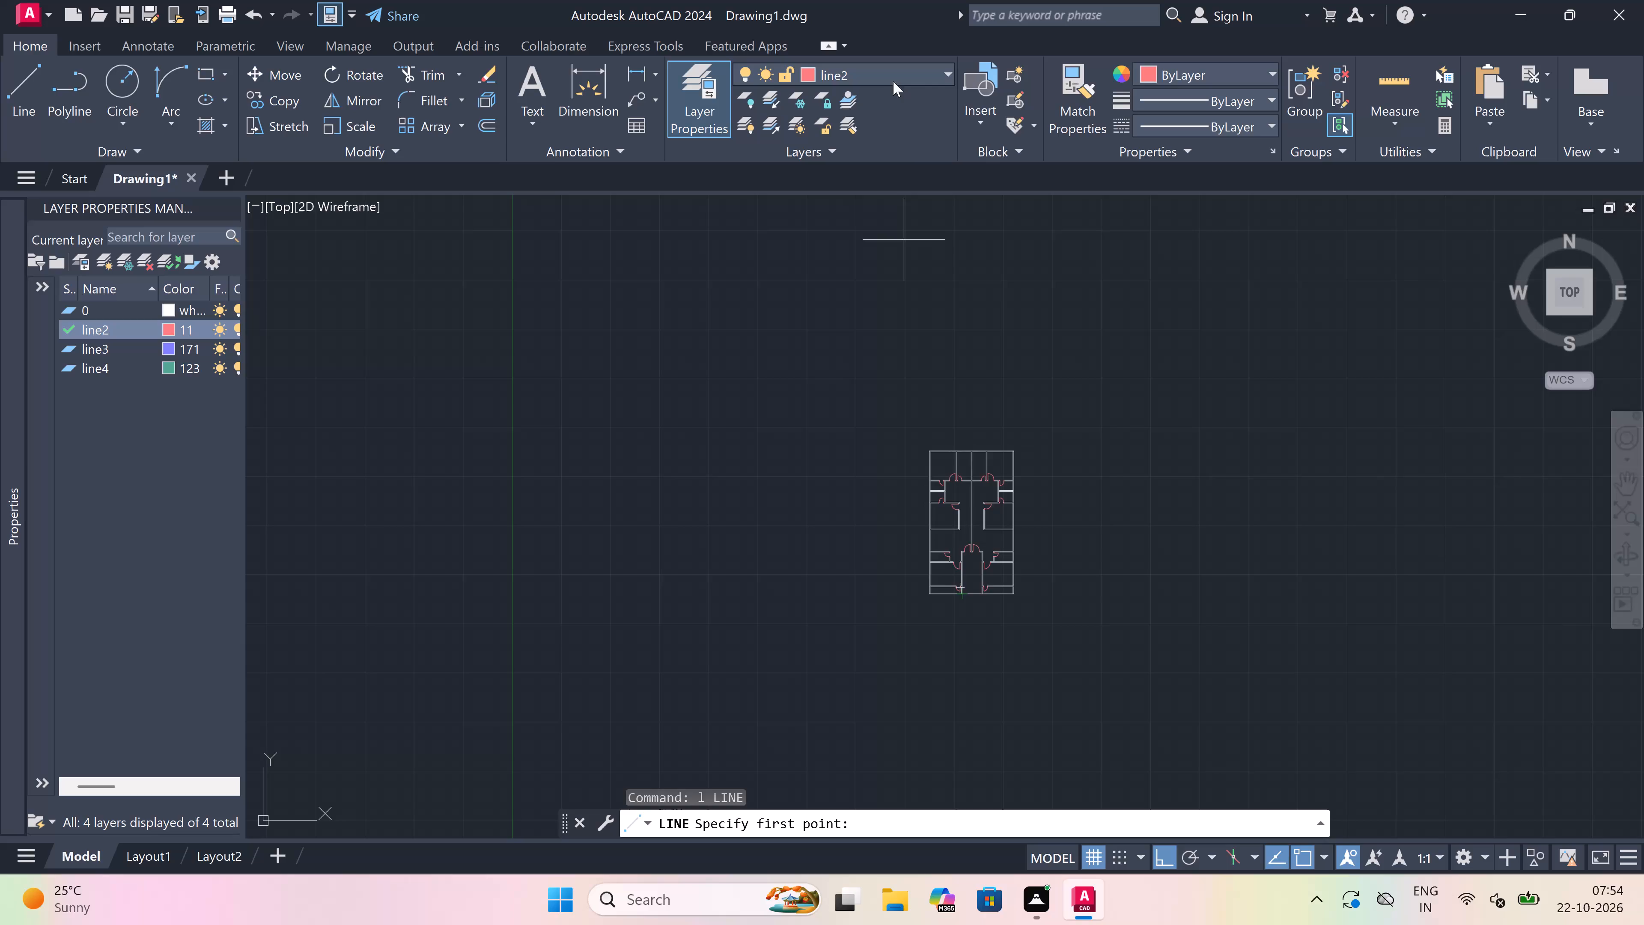
{"action": "left_click", "coordinate": [894, 67]}
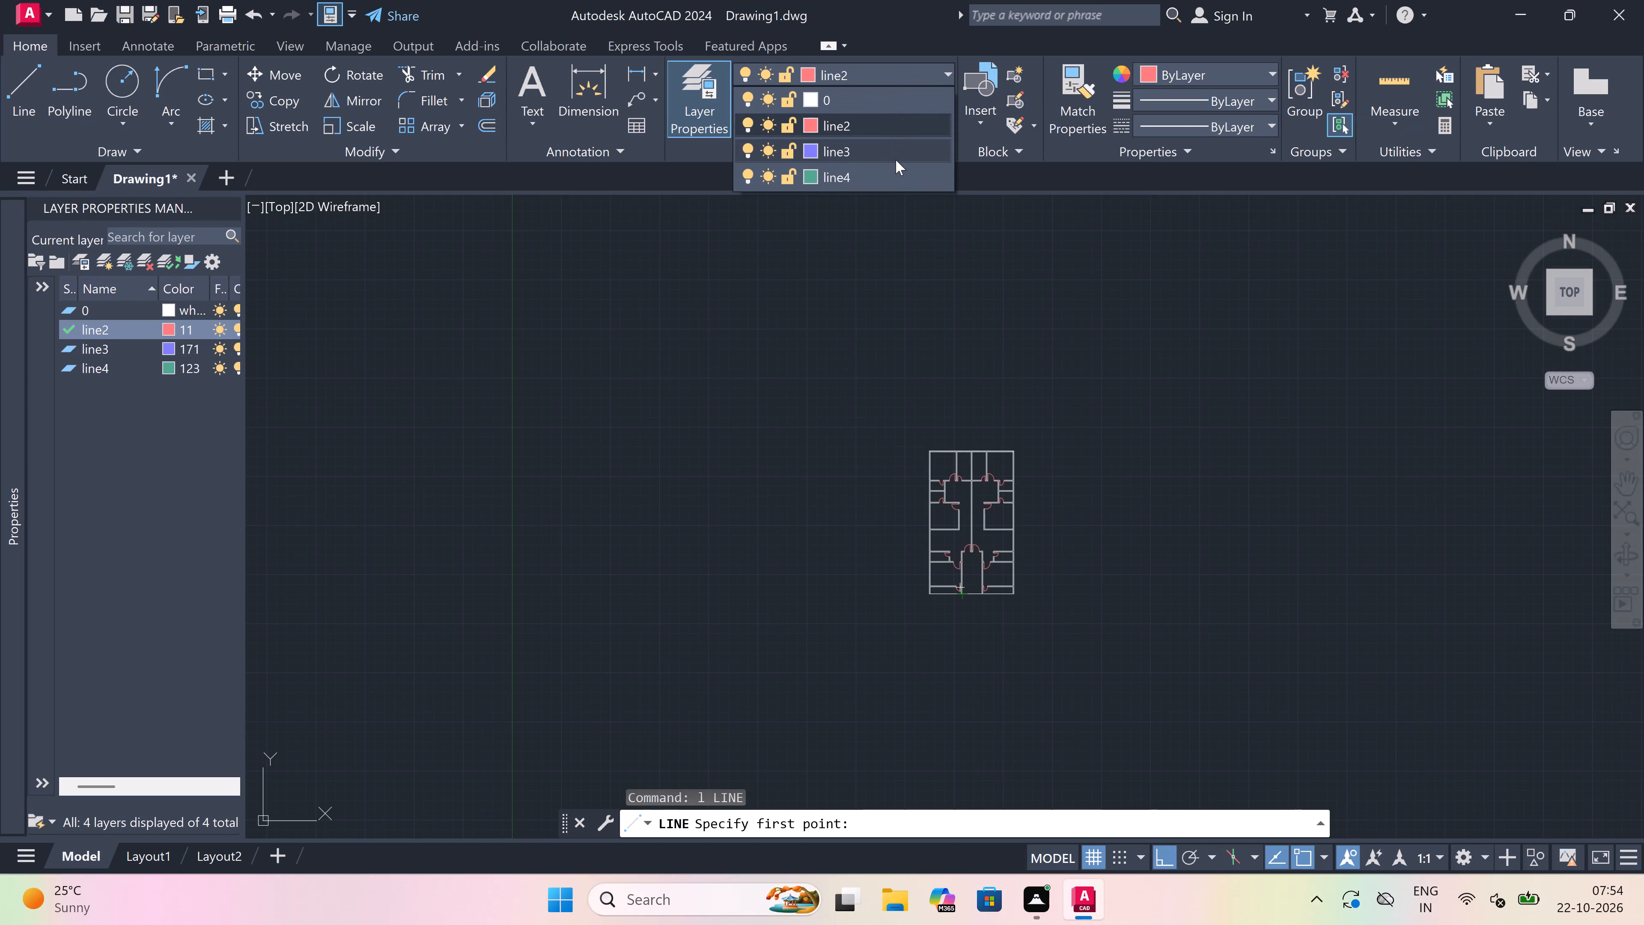
{"action": "left_click", "coordinate": [897, 173]}
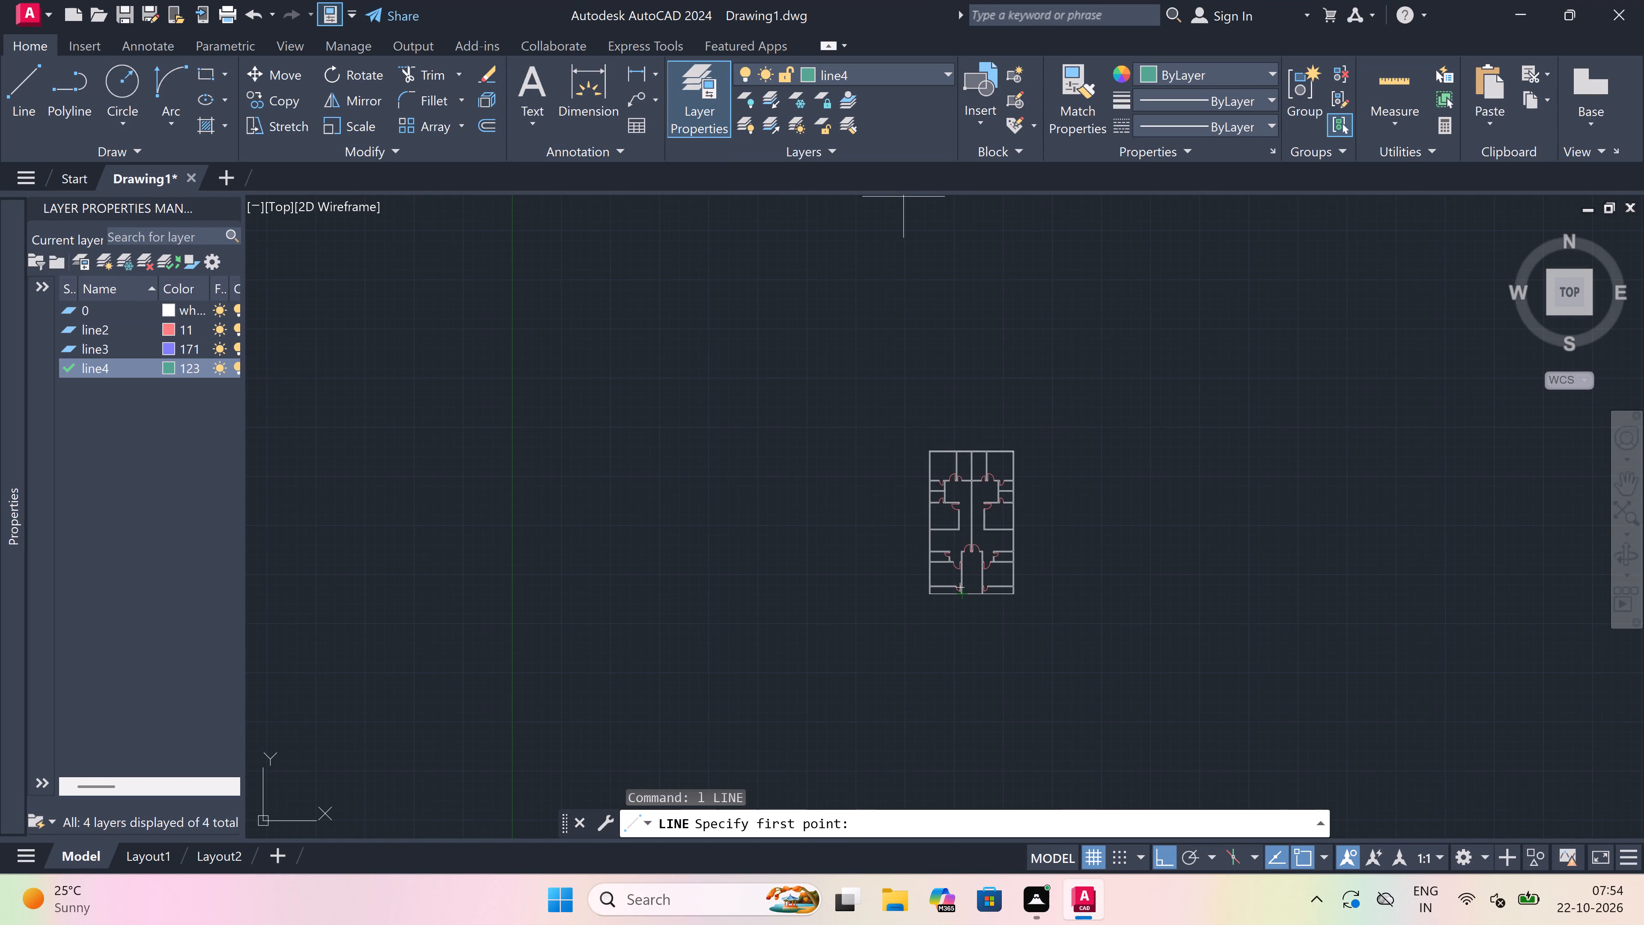
Draw a line across the upper left room's top wall near its left corner, then a 5' line rightward from its midpoint.
{"action": "scroll", "coordinate": [953, 471], "scroll_direction": "up", "scroll_amount": 5}
{"action": "scroll", "coordinate": [843, 301], "scroll_direction": "up", "scroll_amount": 2}
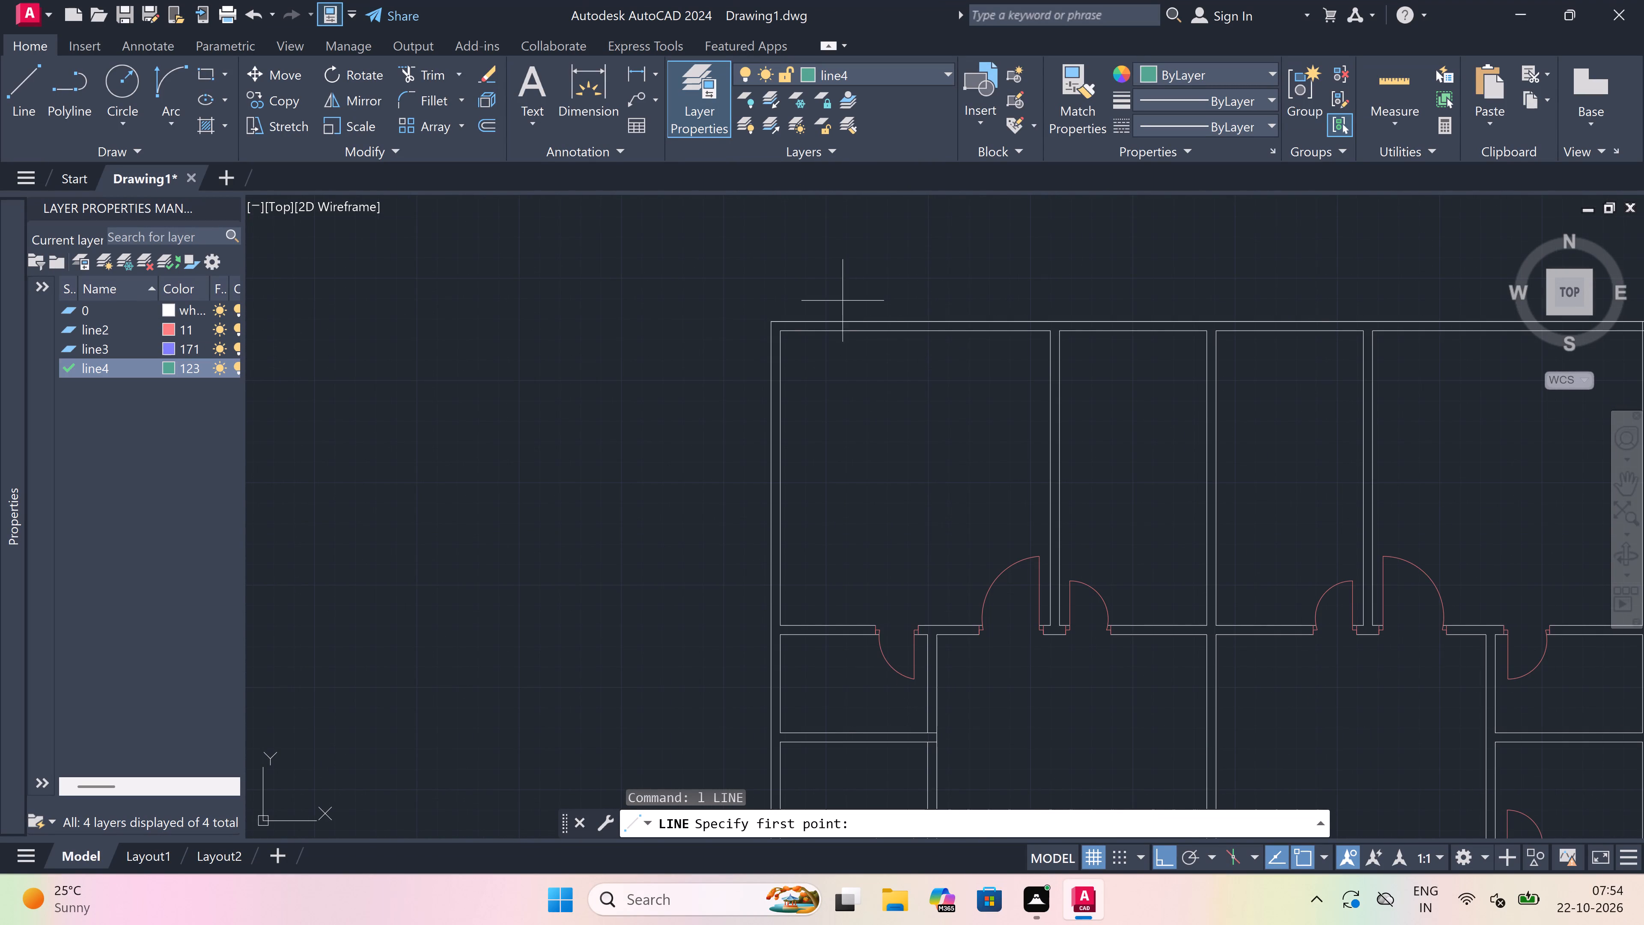
{"action": "scroll", "coordinate": [843, 301], "scroll_direction": "up", "scroll_amount": 2}
{"action": "scroll", "coordinate": [807, 358], "scroll_direction": "down", "scroll_amount": 2}
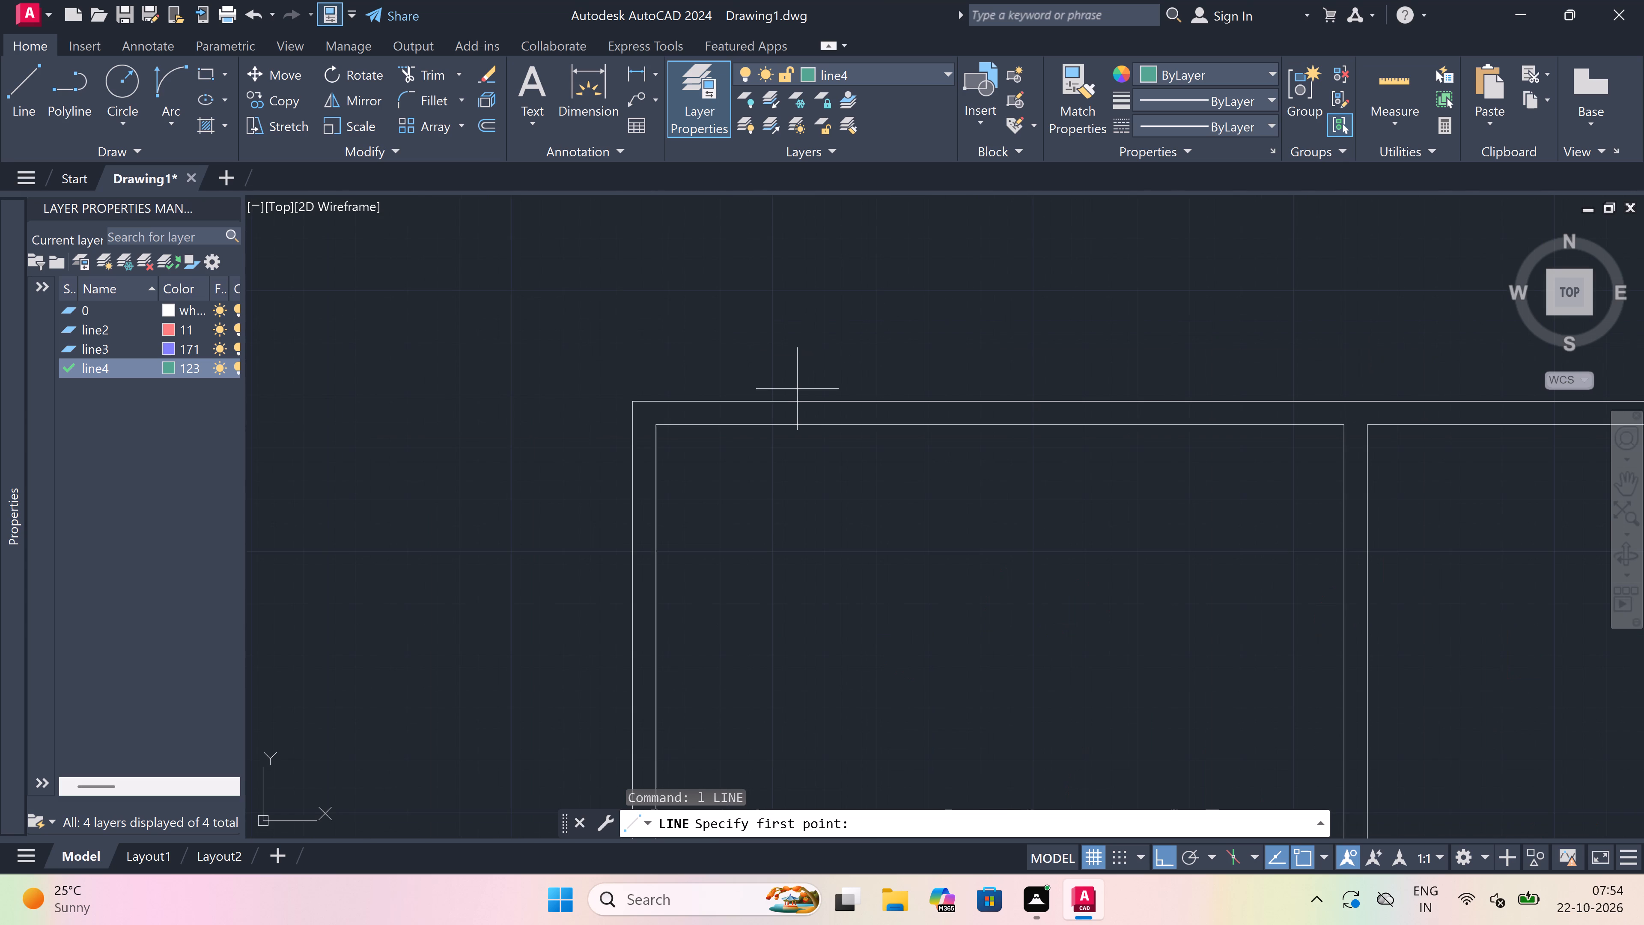
{"action": "left_click", "coordinate": [814, 398]}
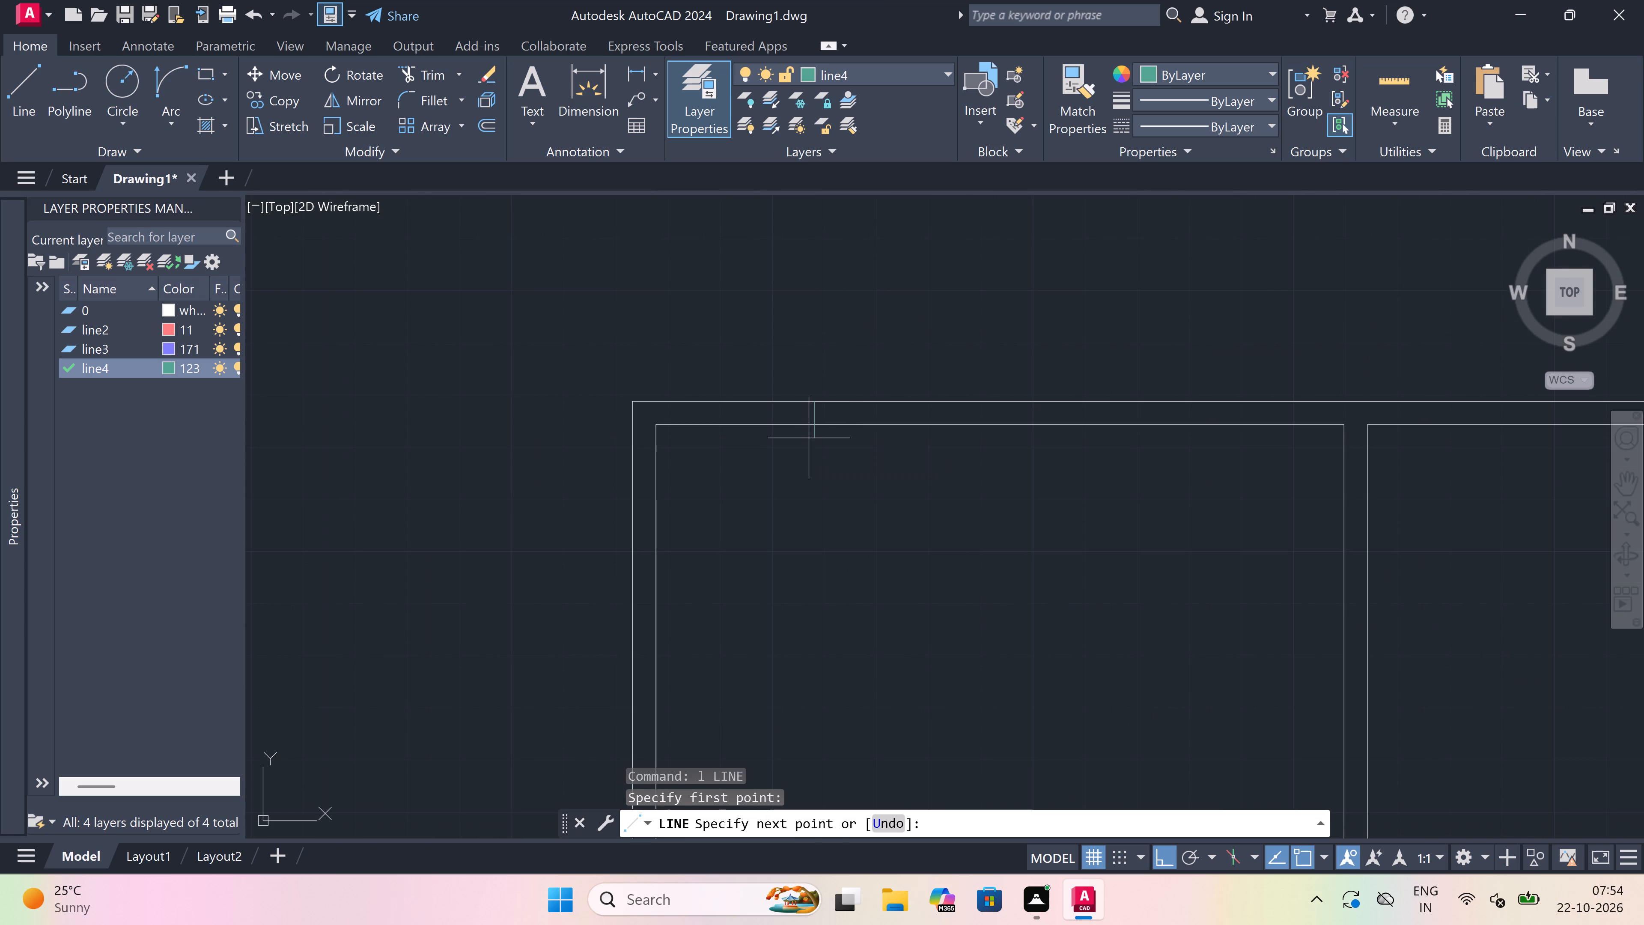
{"action": "left_click", "coordinate": [813, 423]}
{"action": "scroll", "coordinate": [813, 418], "scroll_direction": "up", "scroll_amount": 2}
{"action": "left_click", "coordinate": [815, 403]}
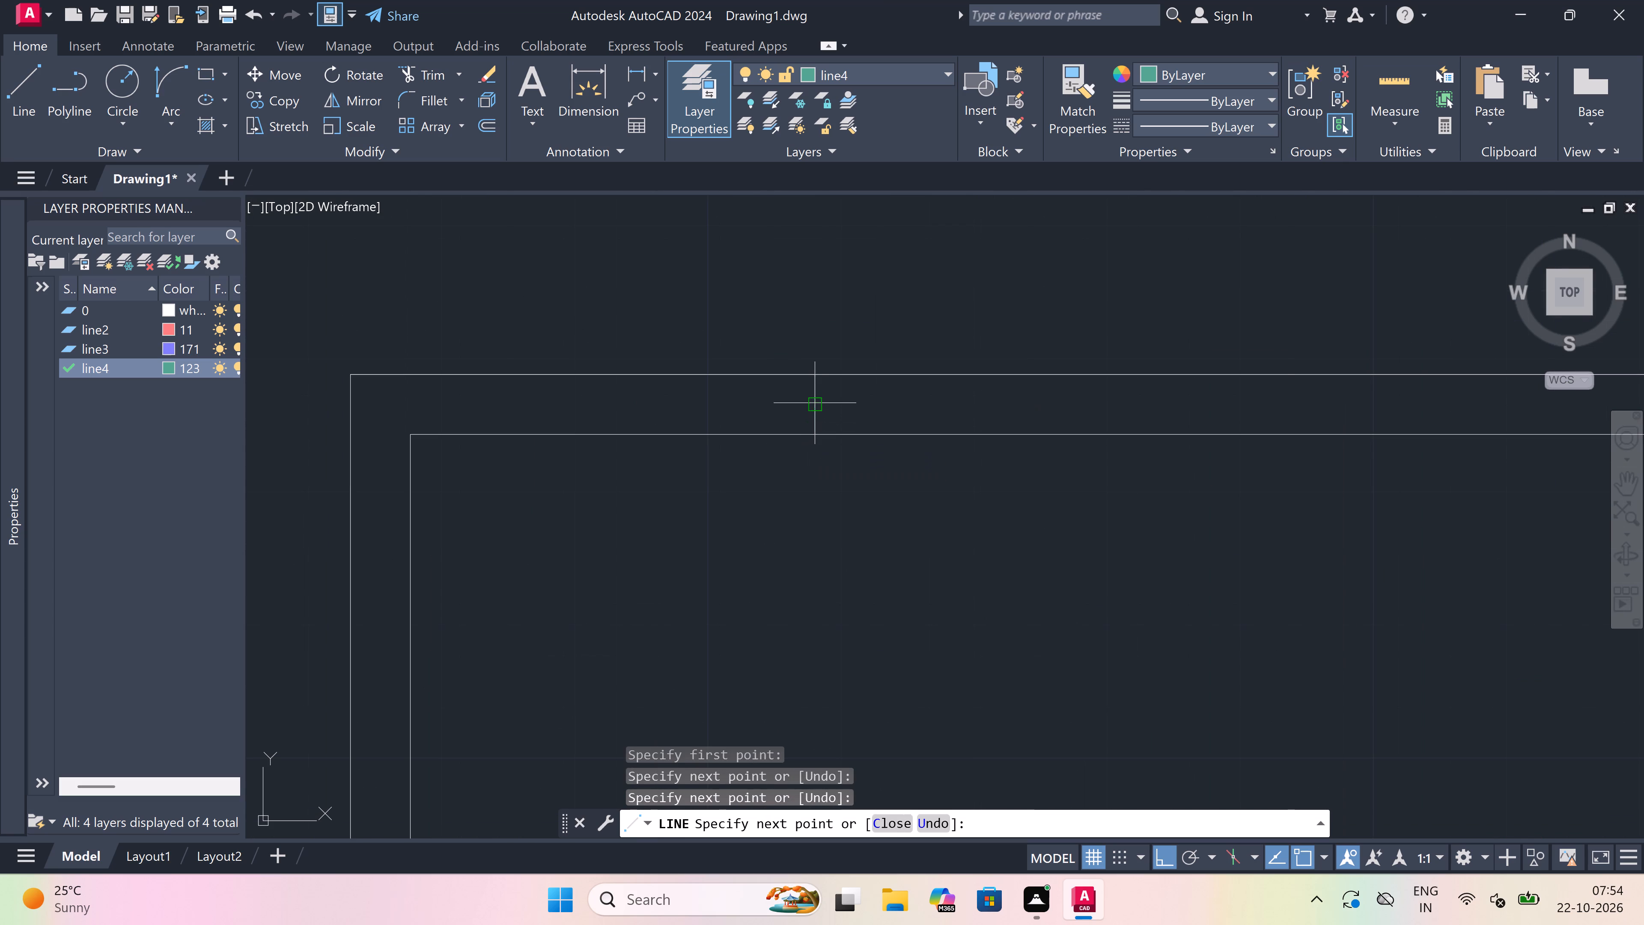
{"action": "type", "text": "5'"}
{"action": "key", "text": "space"}
Draw the closing line across the top wall at the right end of the 5' line.
{"action": "scroll", "coordinate": [1287, 416], "scroll_direction": "down", "scroll_amount": 5}
{"action": "scroll", "coordinate": [1334, 400], "scroll_direction": "up", "scroll_amount": 3}
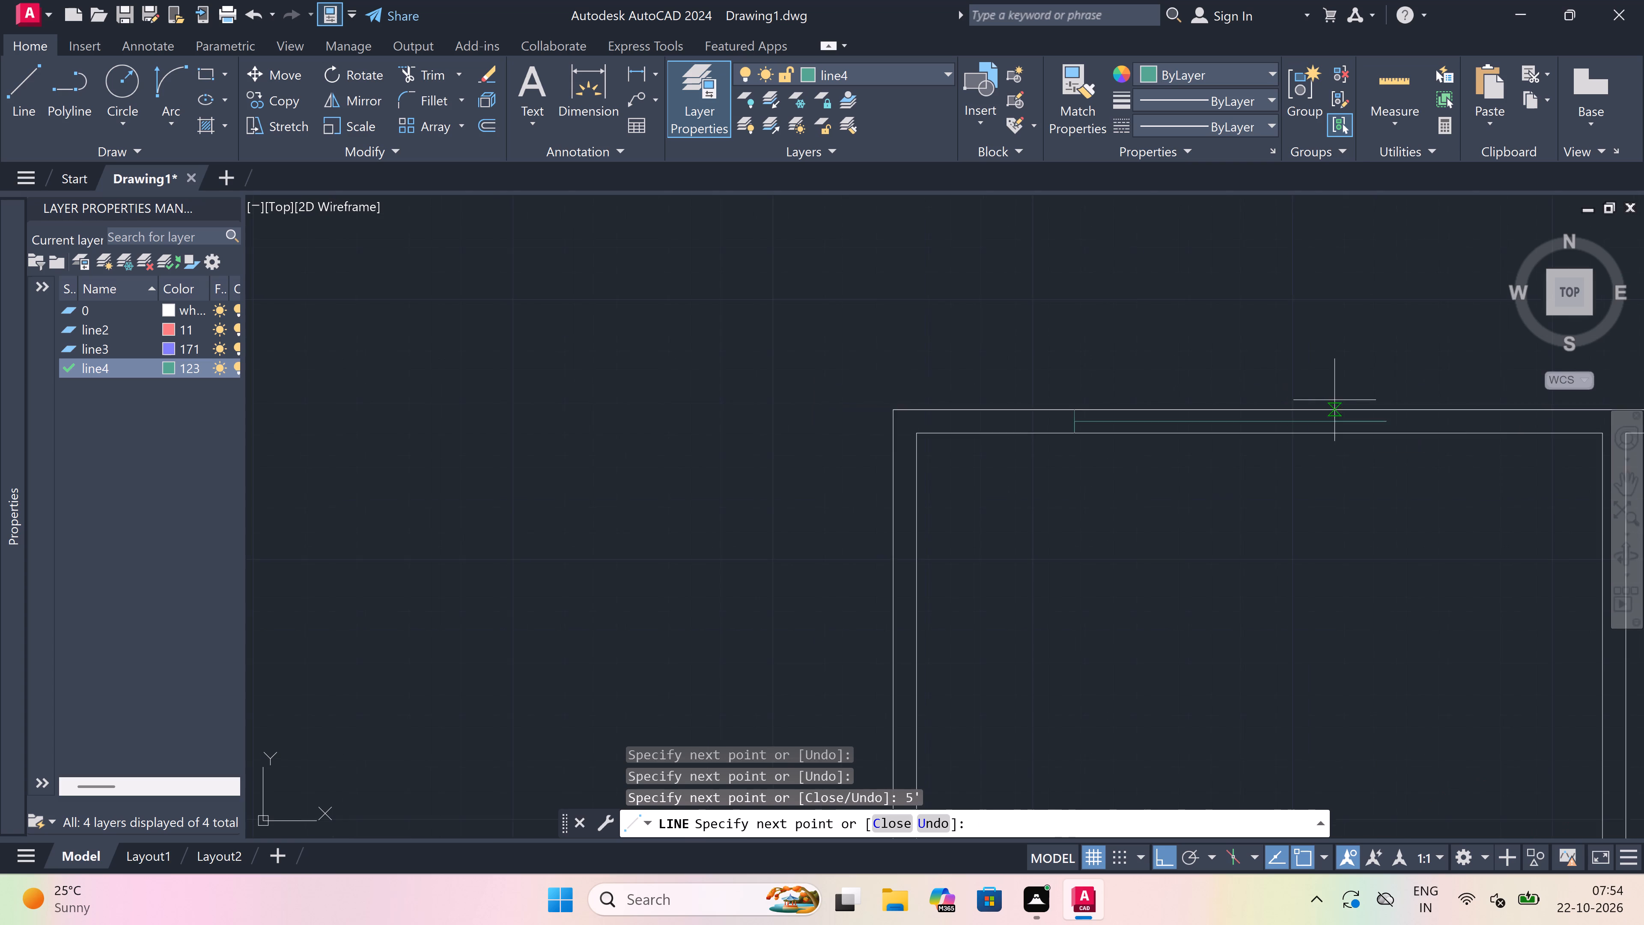
{"action": "left_click", "coordinate": [1473, 427]}
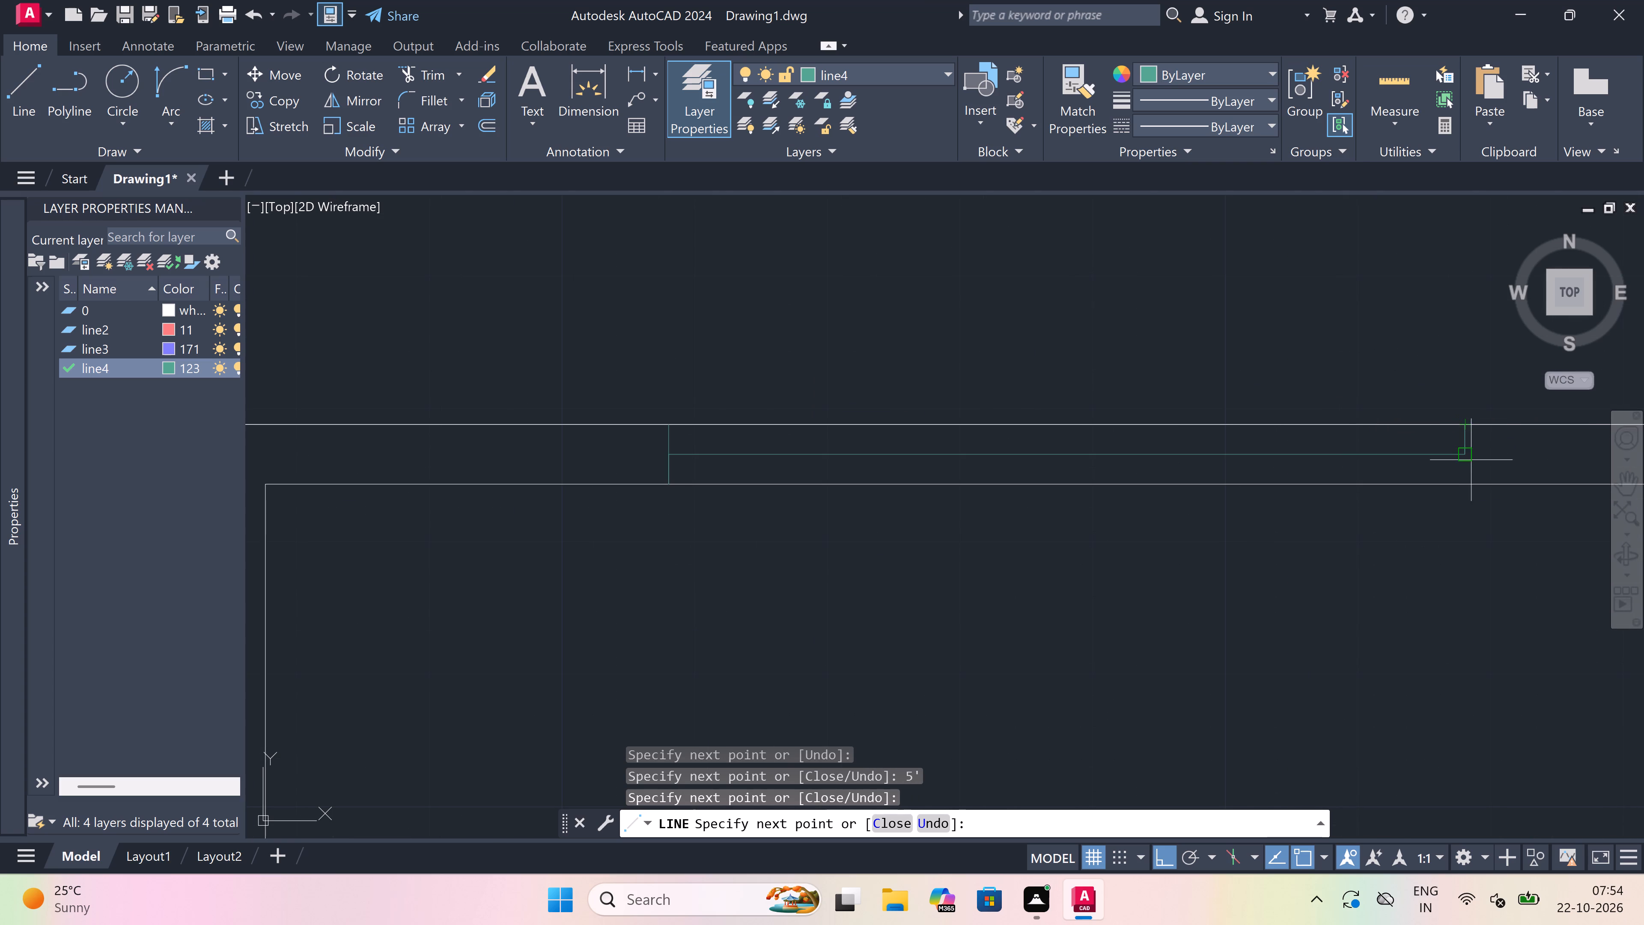
{"action": "left_click", "coordinate": [1462, 483]}
{"action": "key", "text": "Escape"}
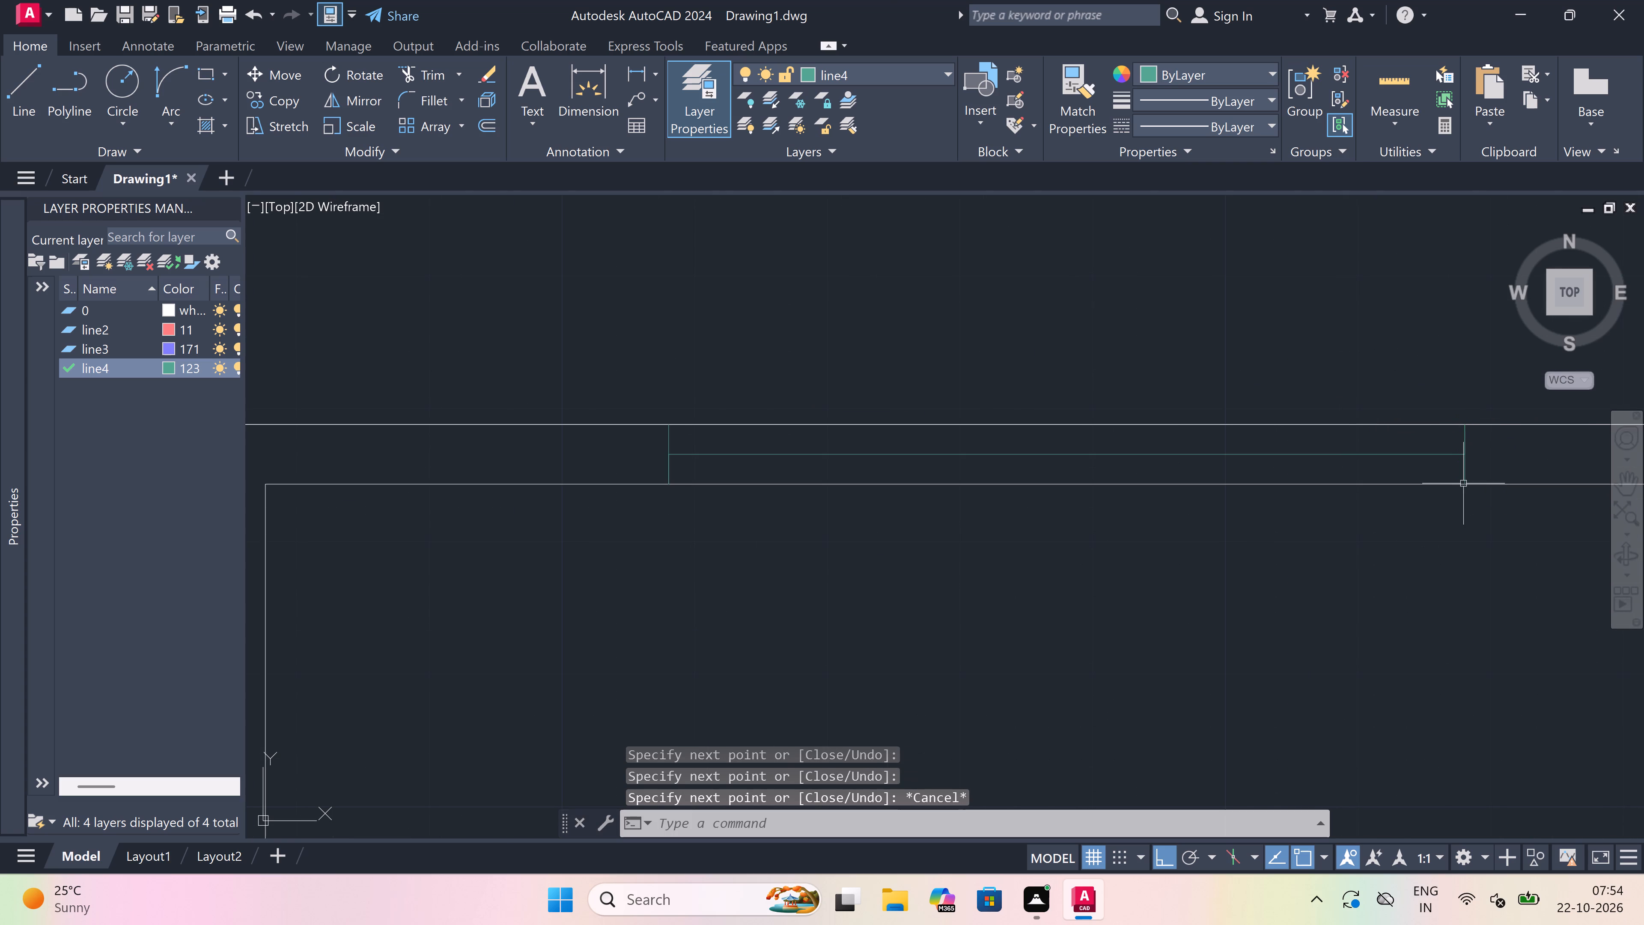
Trim the inner and outer top wall lines between the two 5' window end lines.
{"action": "type", "text": "tr"}
{"action": "key", "text": "space"}
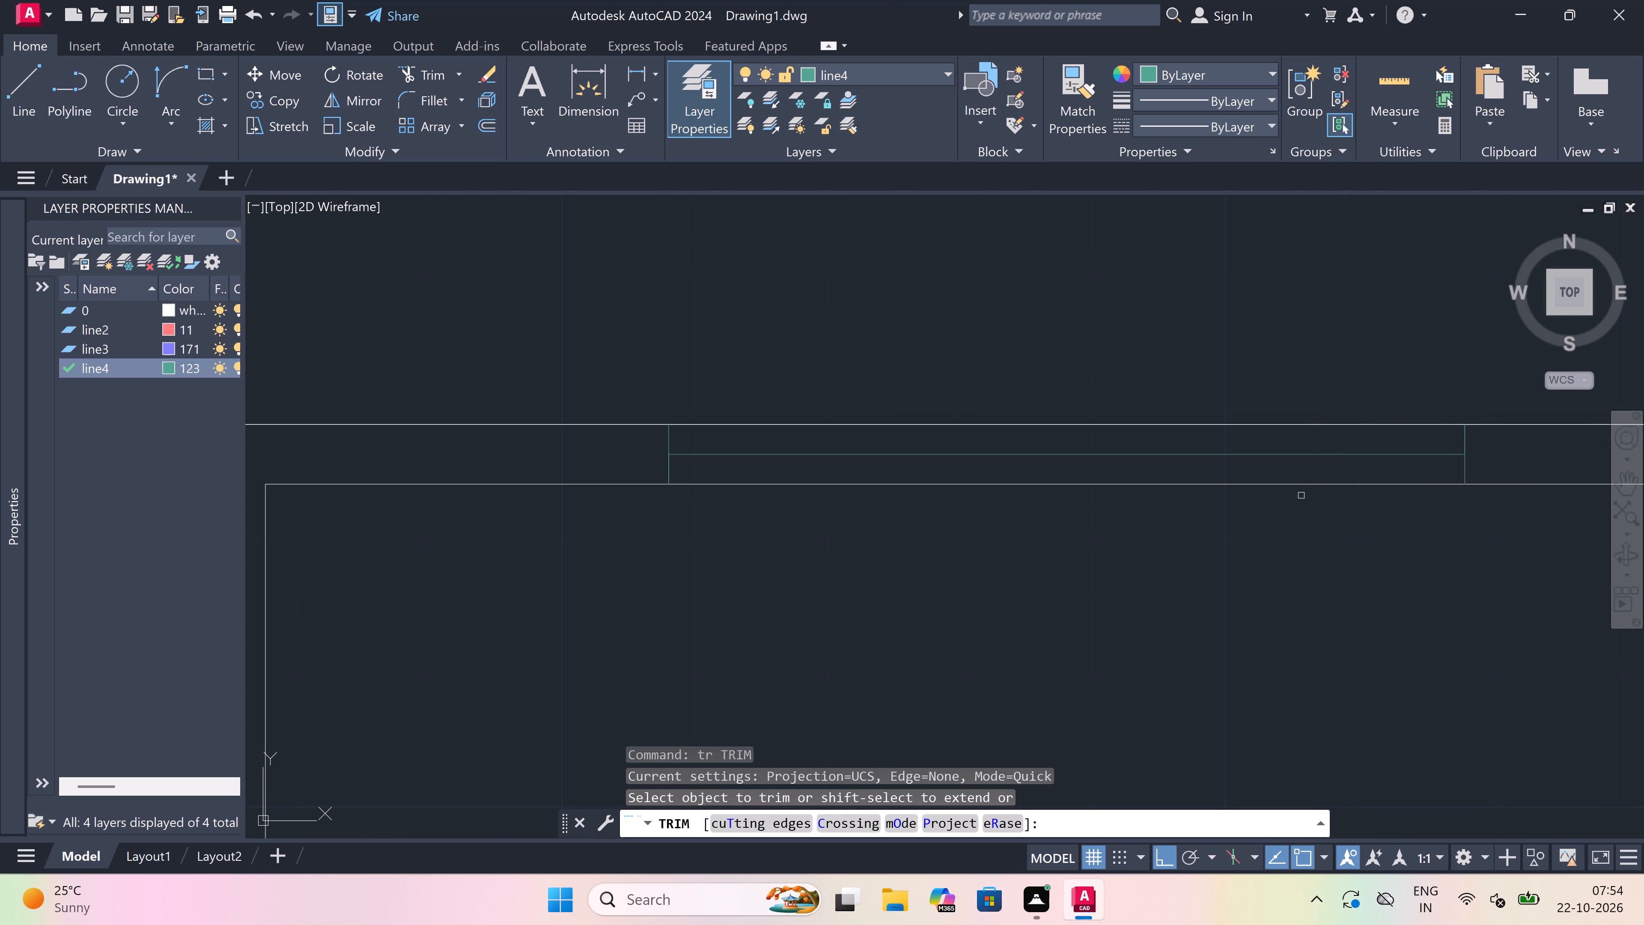
{"action": "left_click", "coordinate": [1288, 477]}
{"action": "left_click", "coordinate": [1286, 492]}
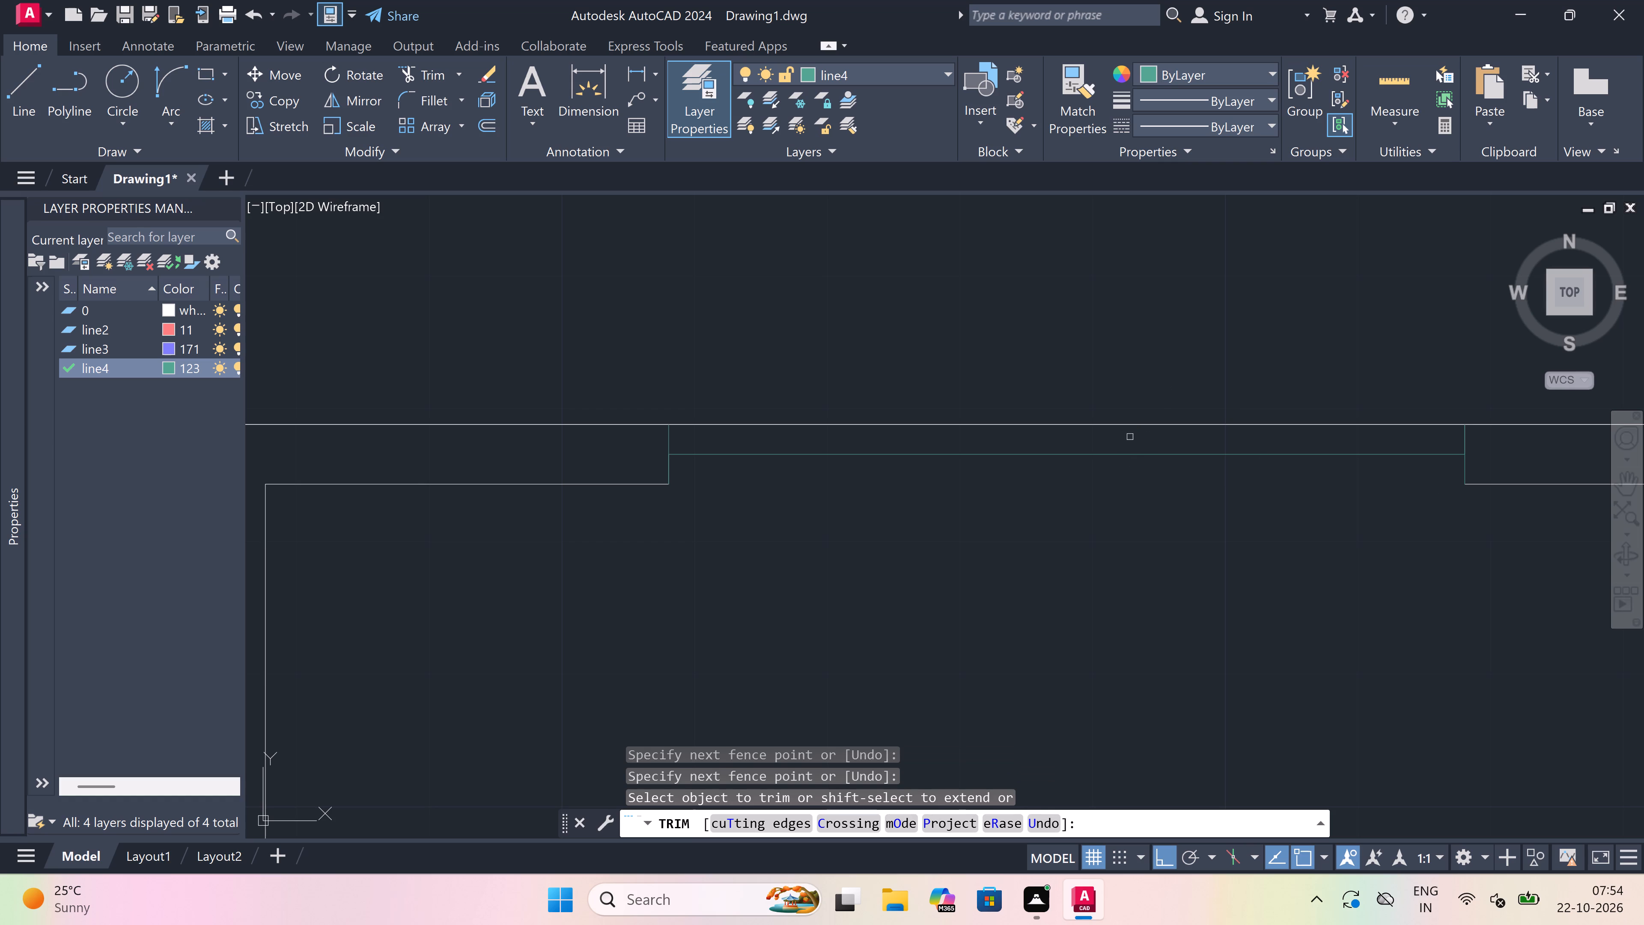
{"action": "left_click", "coordinate": [1099, 423]}
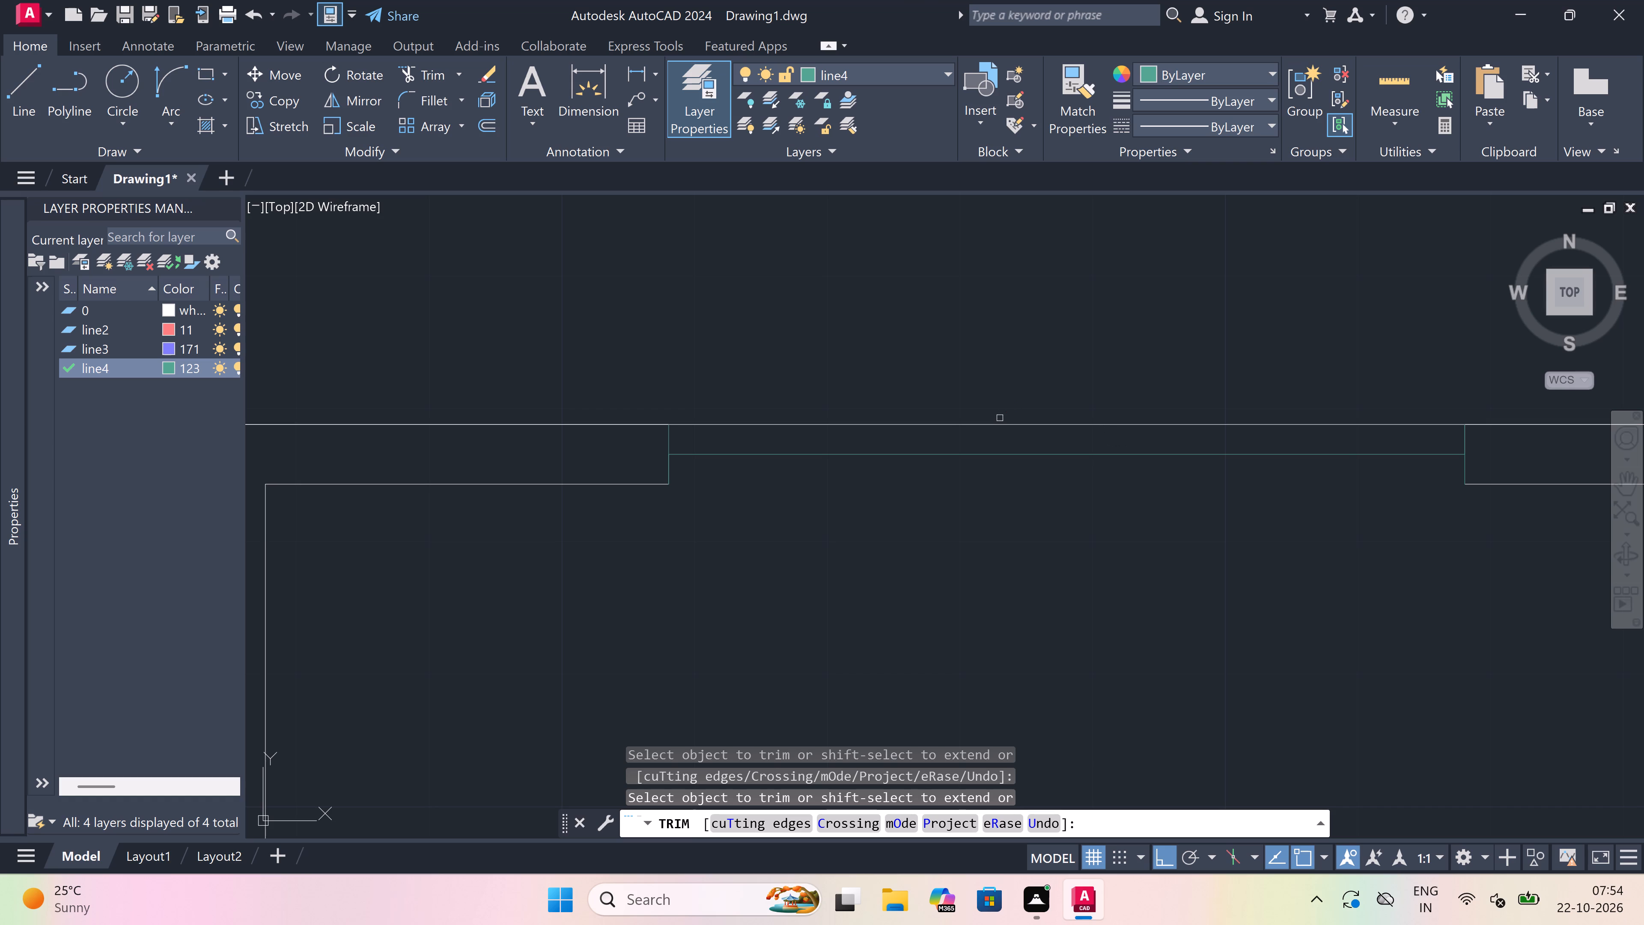
{"action": "left_click", "coordinate": [1001, 417]}
{"action": "left_click", "coordinate": [992, 436]}
{"action": "key", "text": "Escape"}
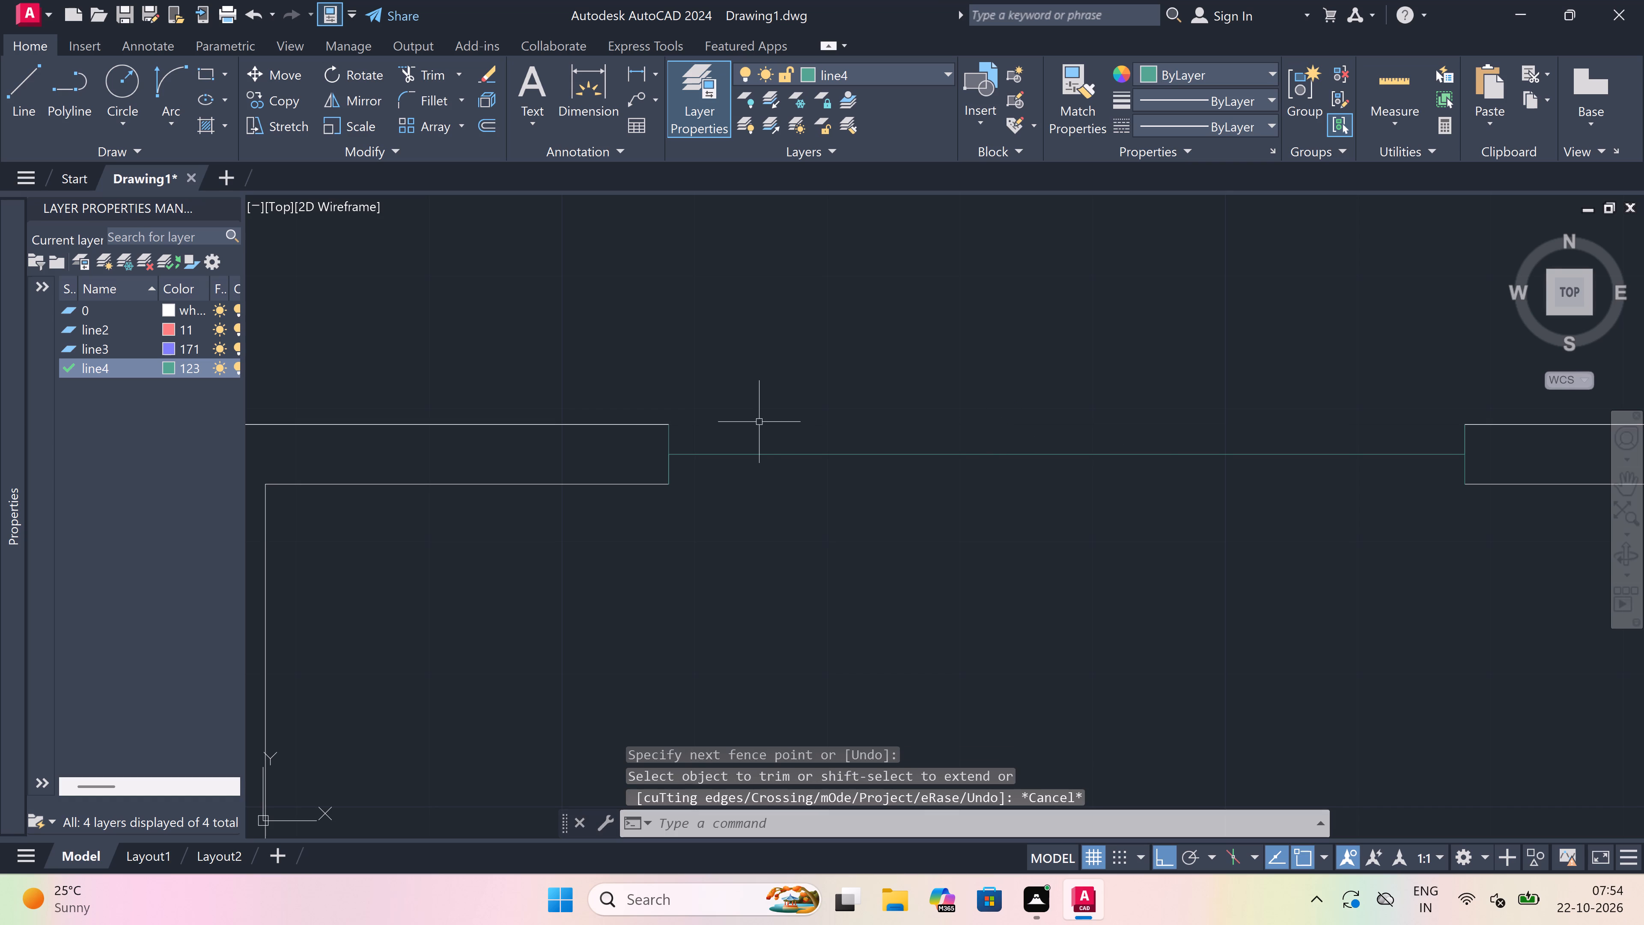
Draw the top window's outer and inner lines on line4, joining its end lines along both wall faces.
{"action": "scroll", "coordinate": [685, 423], "scroll_direction": "down", "scroll_amount": 4}
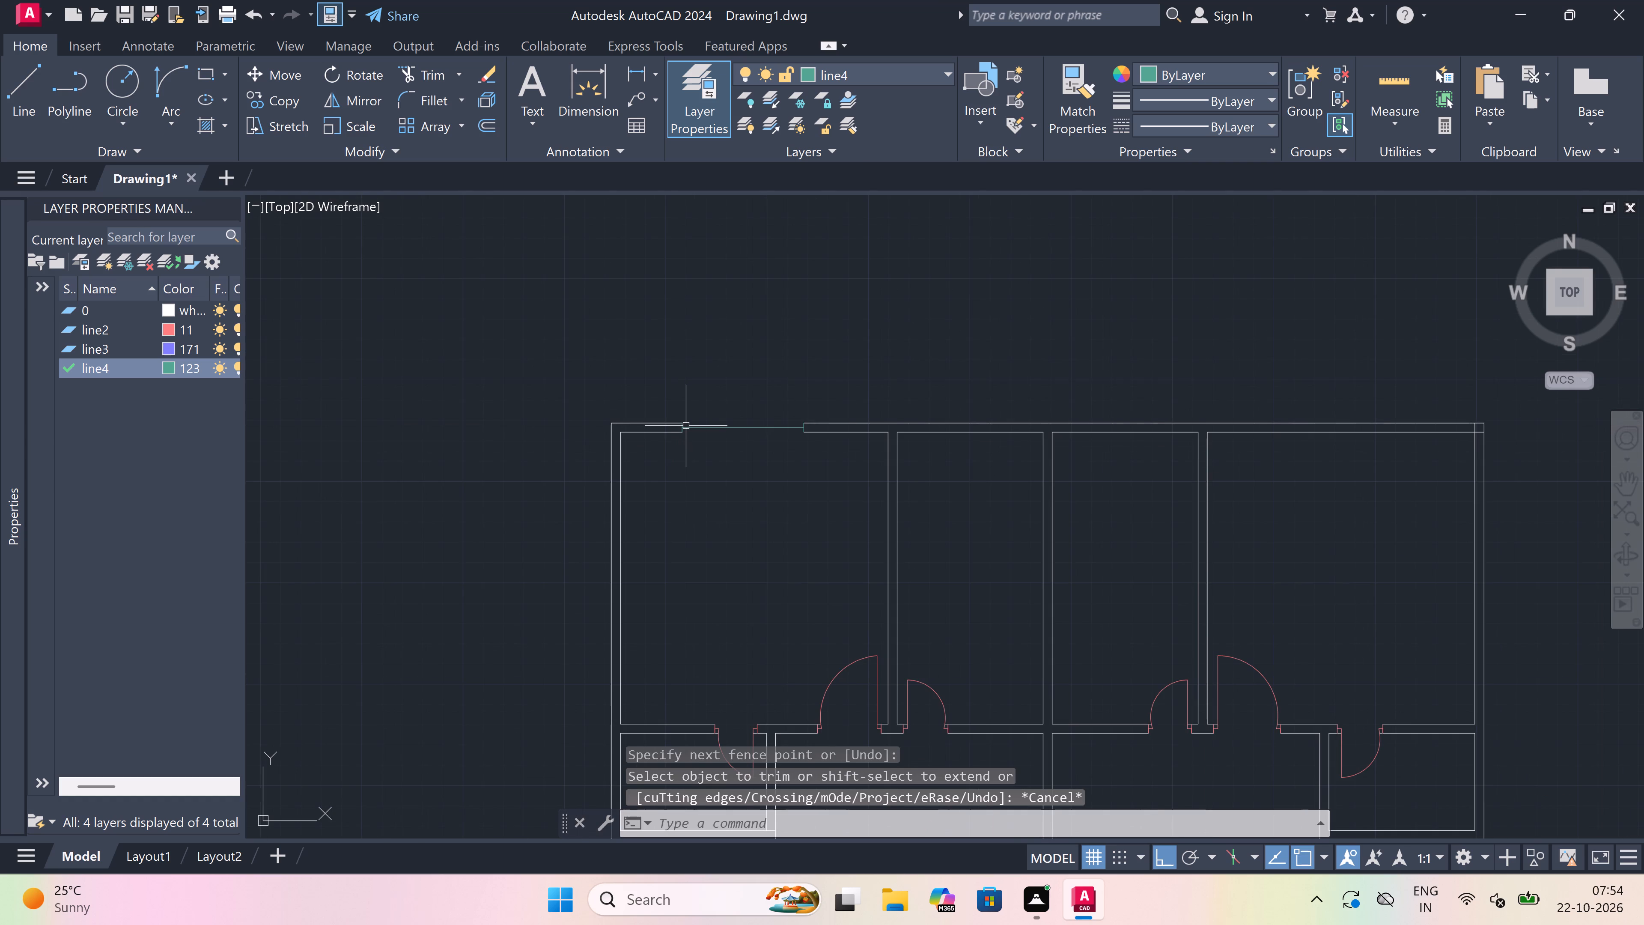
{"action": "type", "text": "l"}
{"action": "key", "text": "space"}
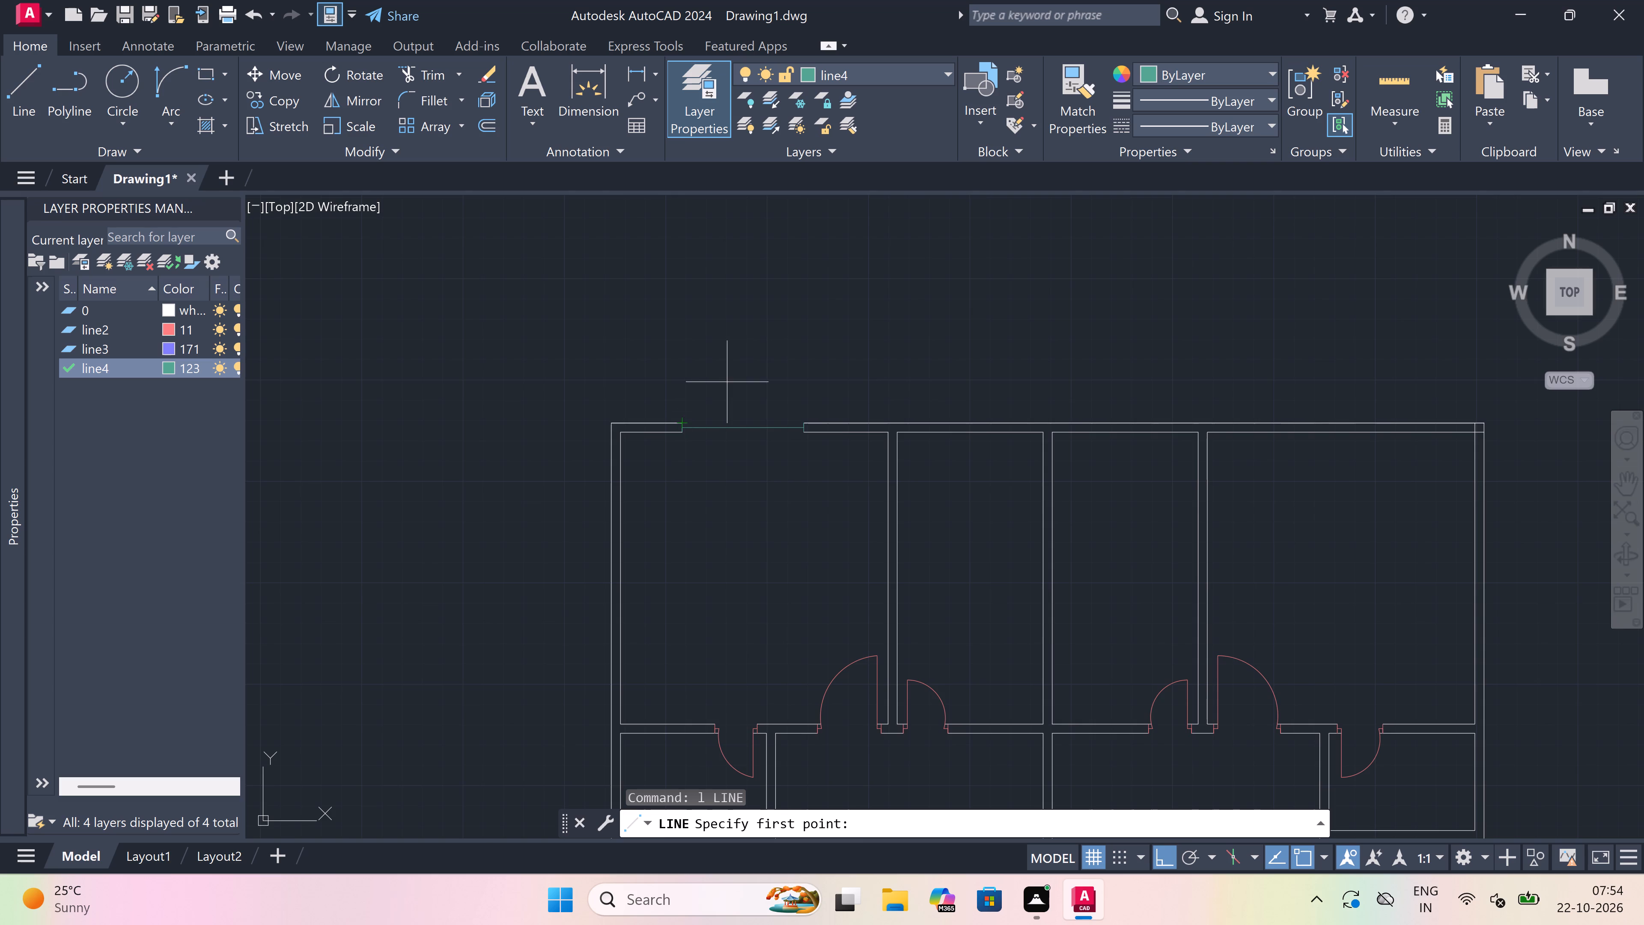
{"action": "scroll", "coordinate": [706, 406], "scroll_direction": "up", "scroll_amount": 2}
{"action": "scroll", "coordinate": [636, 460], "scroll_direction": "up", "scroll_amount": 2}
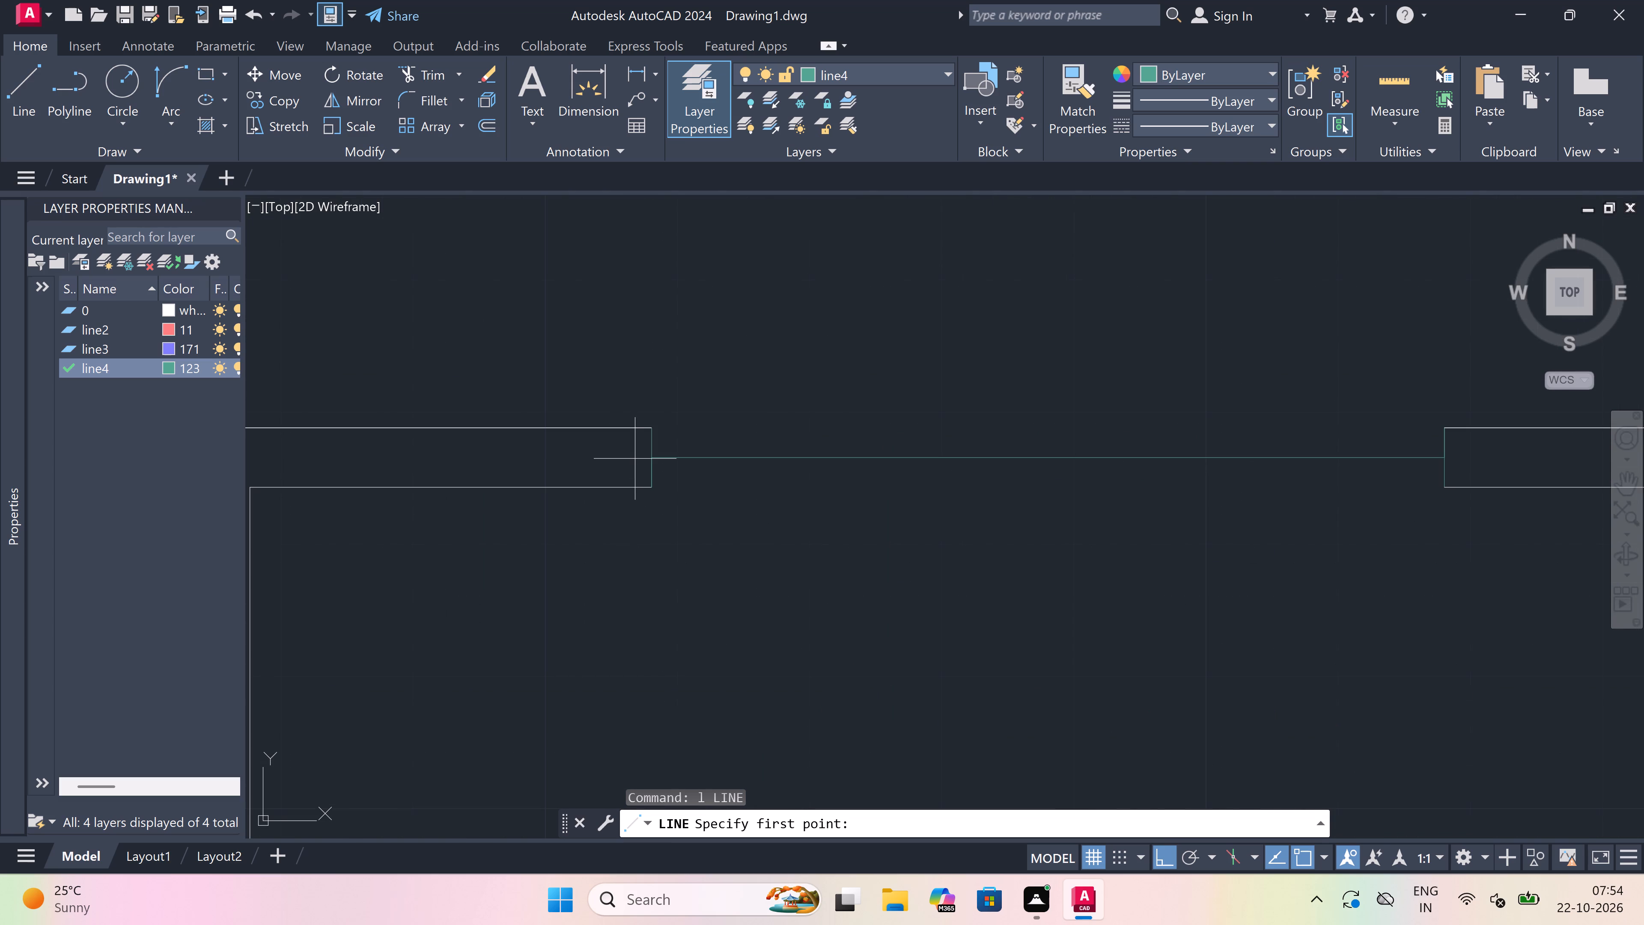
{"action": "left_click", "coordinate": [649, 430]}
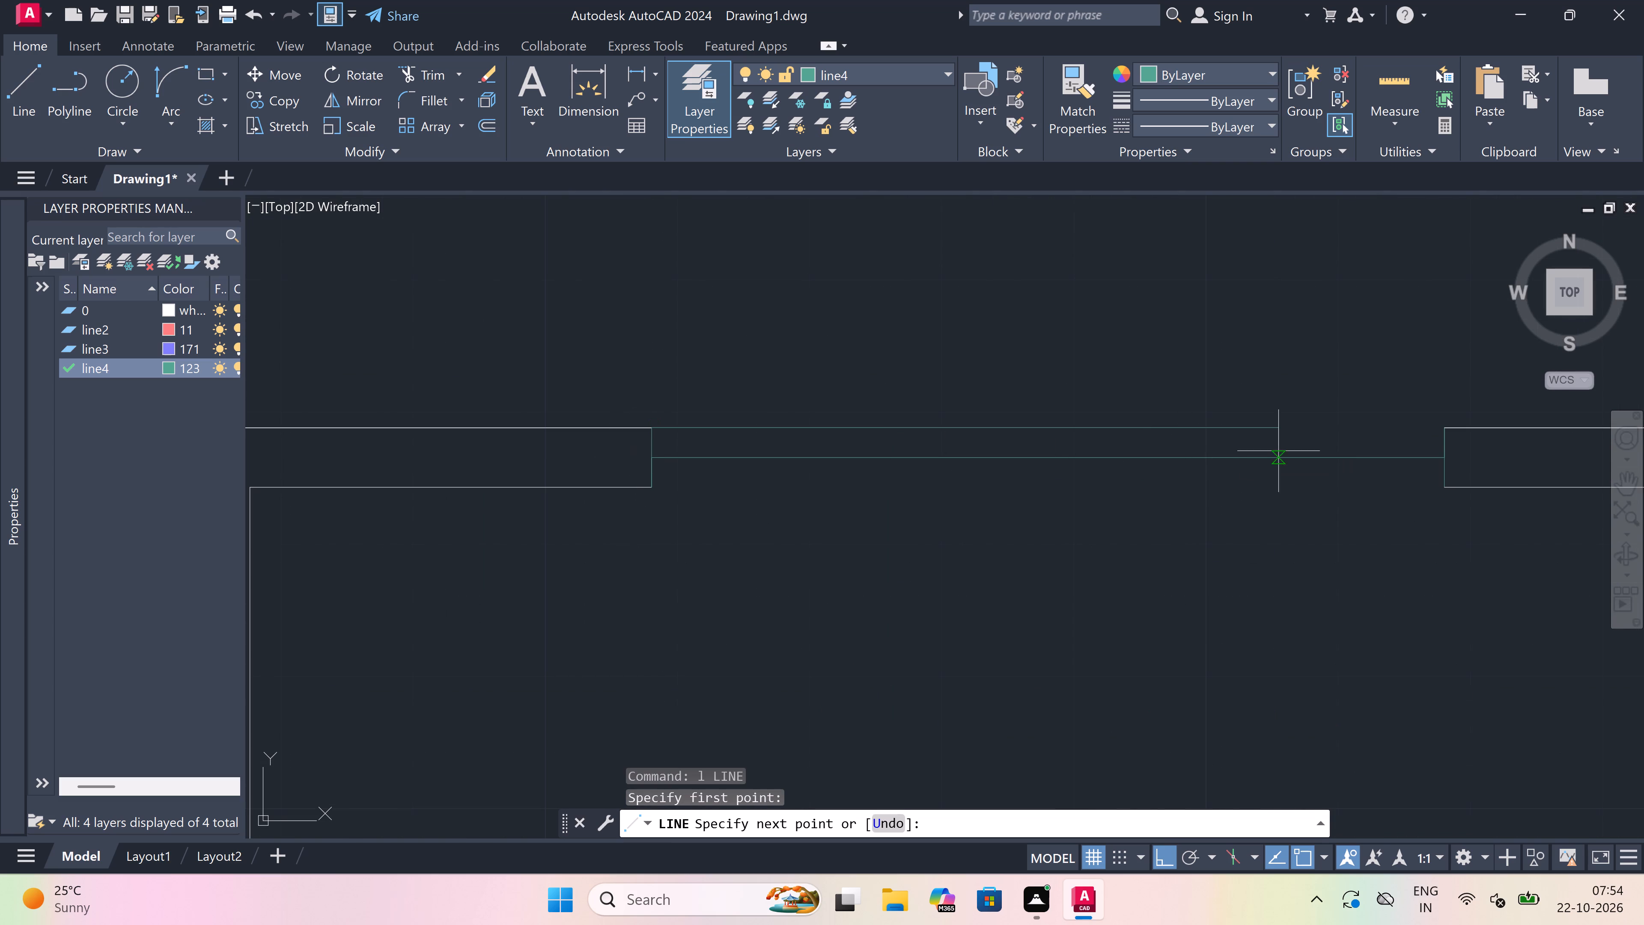
{"action": "left_click", "coordinate": [1450, 422]}
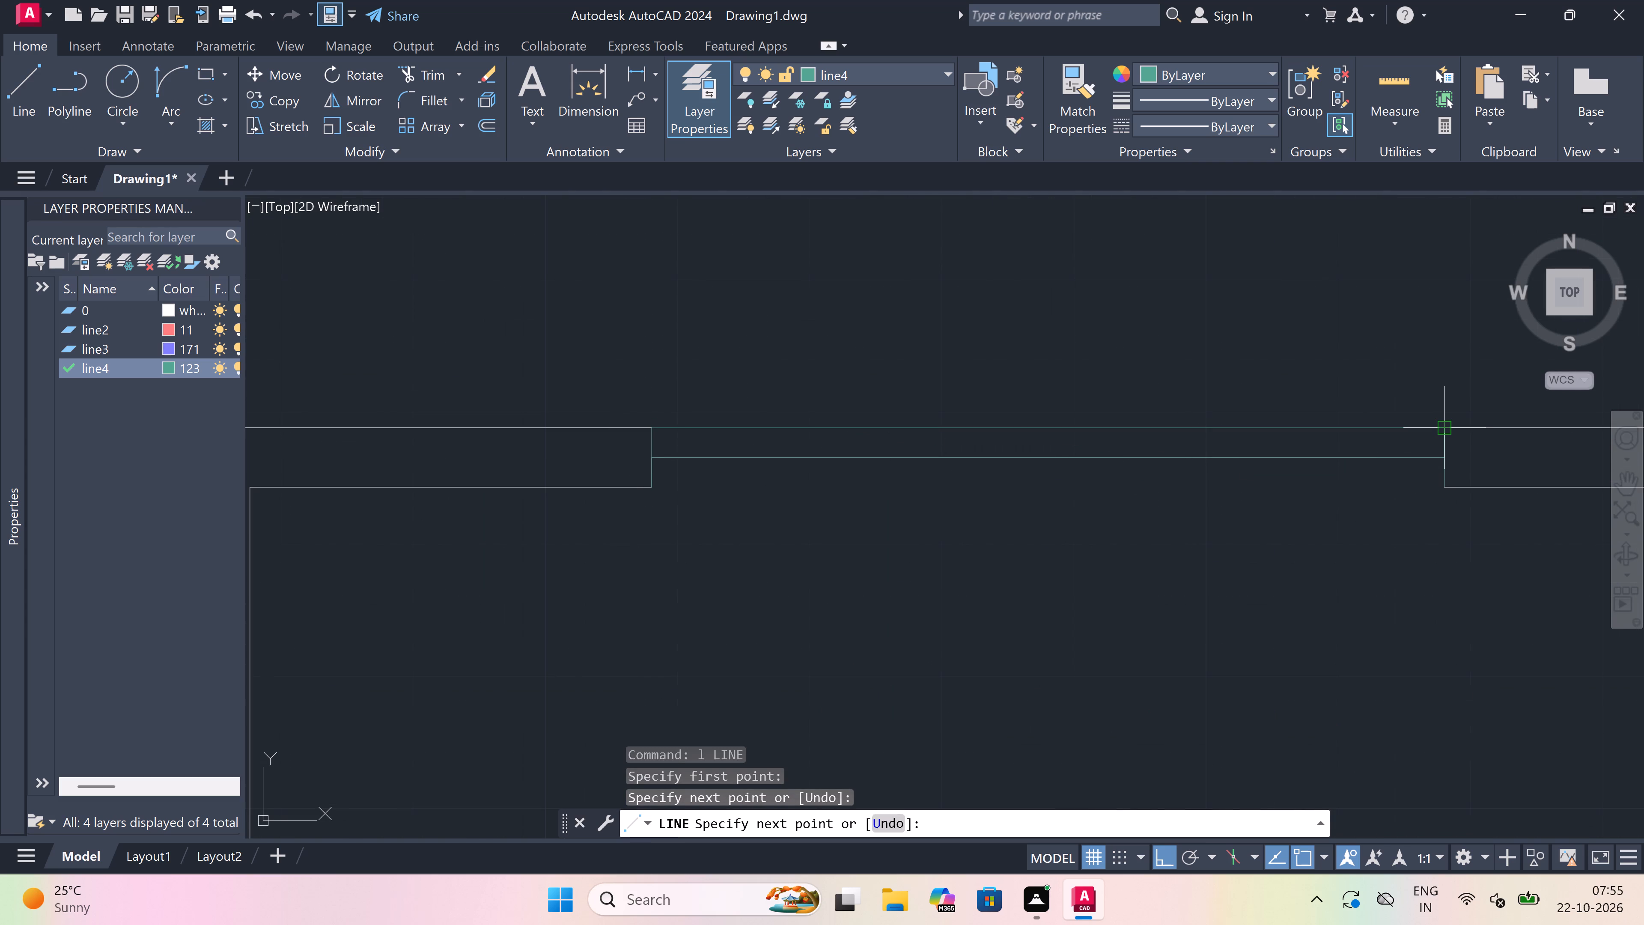
{"action": "key", "text": "Escape"}
{"action": "key", "text": "space"}
{"action": "double_click", "coordinate": [1439, 488]}
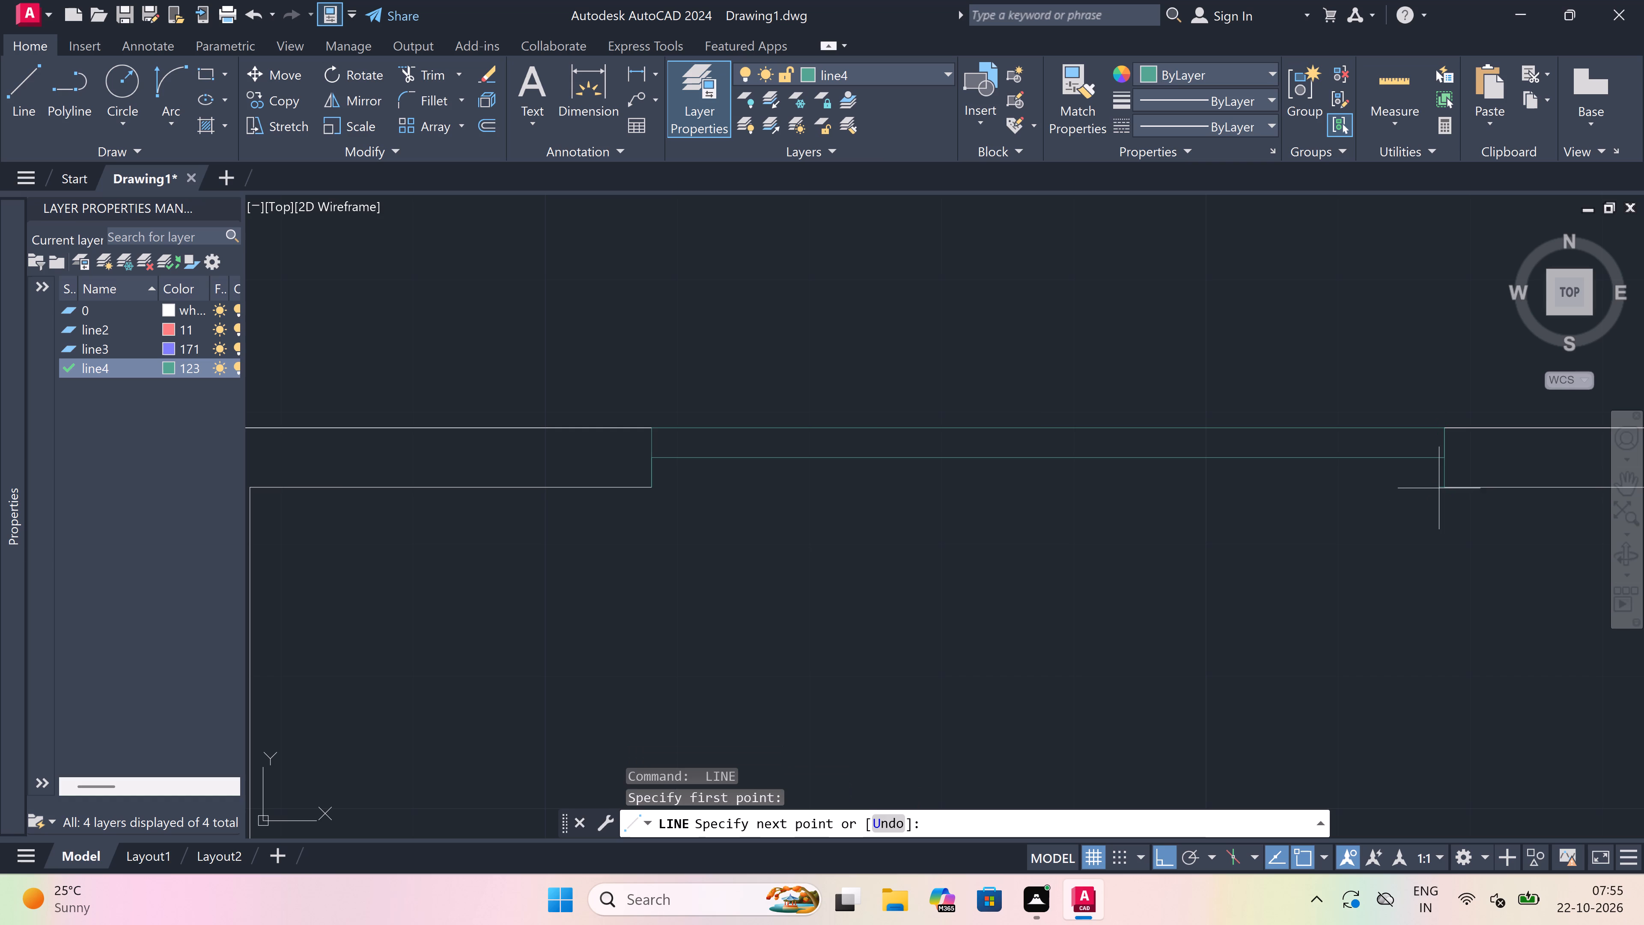
{"action": "double_click", "coordinate": [648, 486]}
{"action": "key", "text": "Escape"}
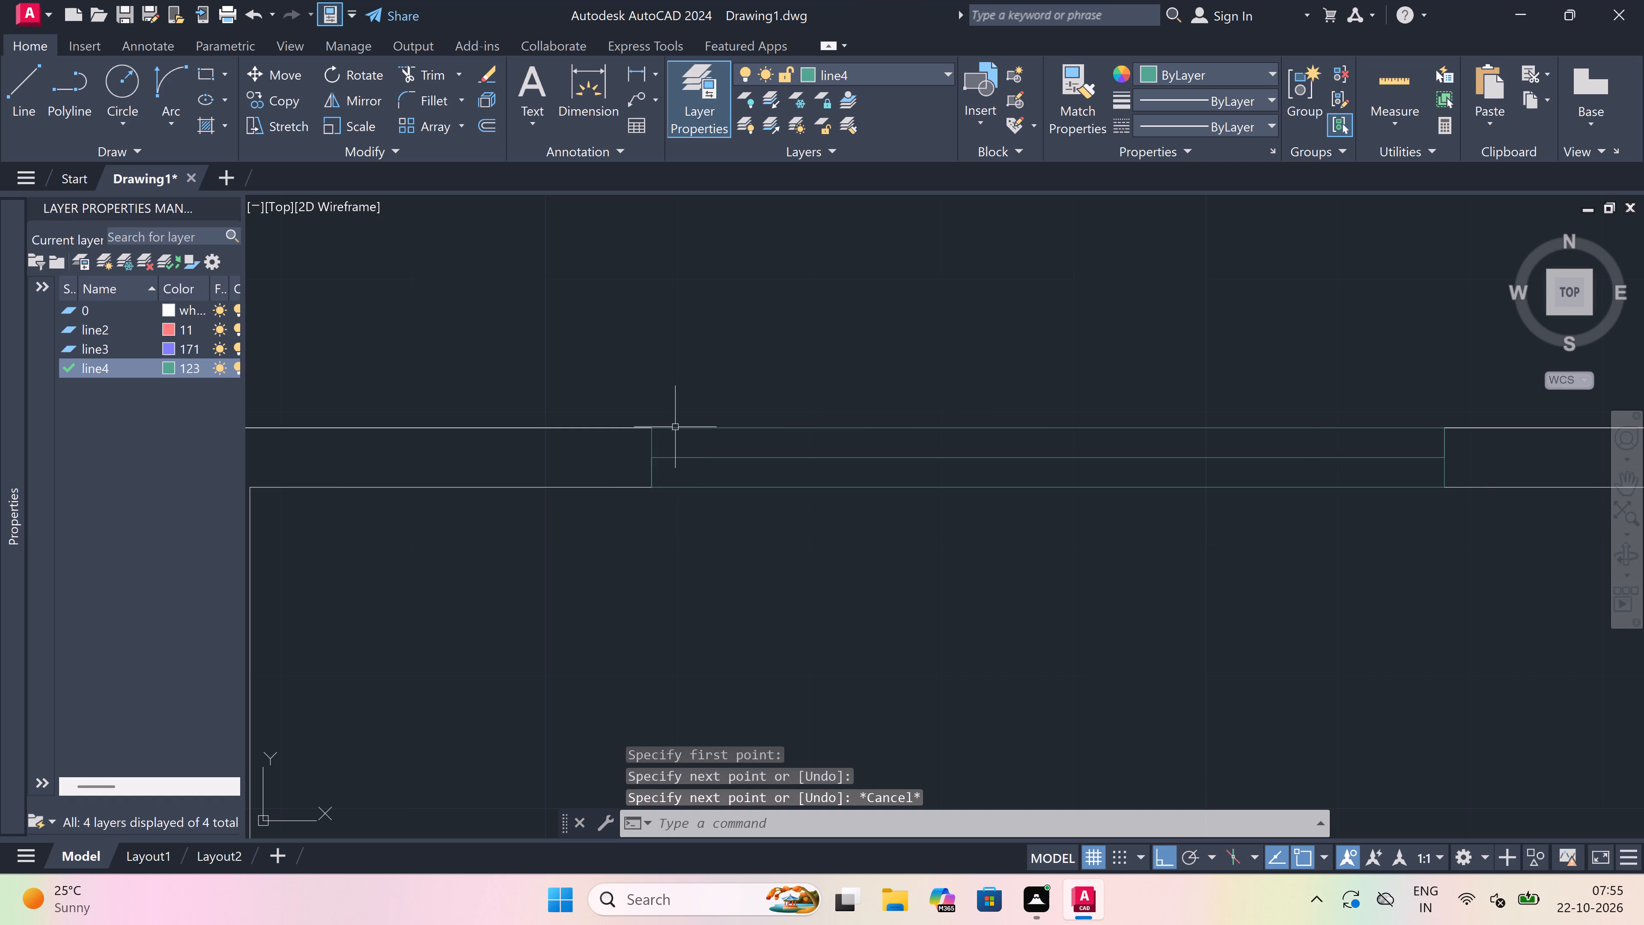
Draw a line across the upper left room's left exterior wall, then a 5' line downward from its midpoint.
{"action": "key", "text": "space"}
{"action": "scroll", "coordinate": [677, 428], "scroll_direction": "down", "scroll_amount": 5}
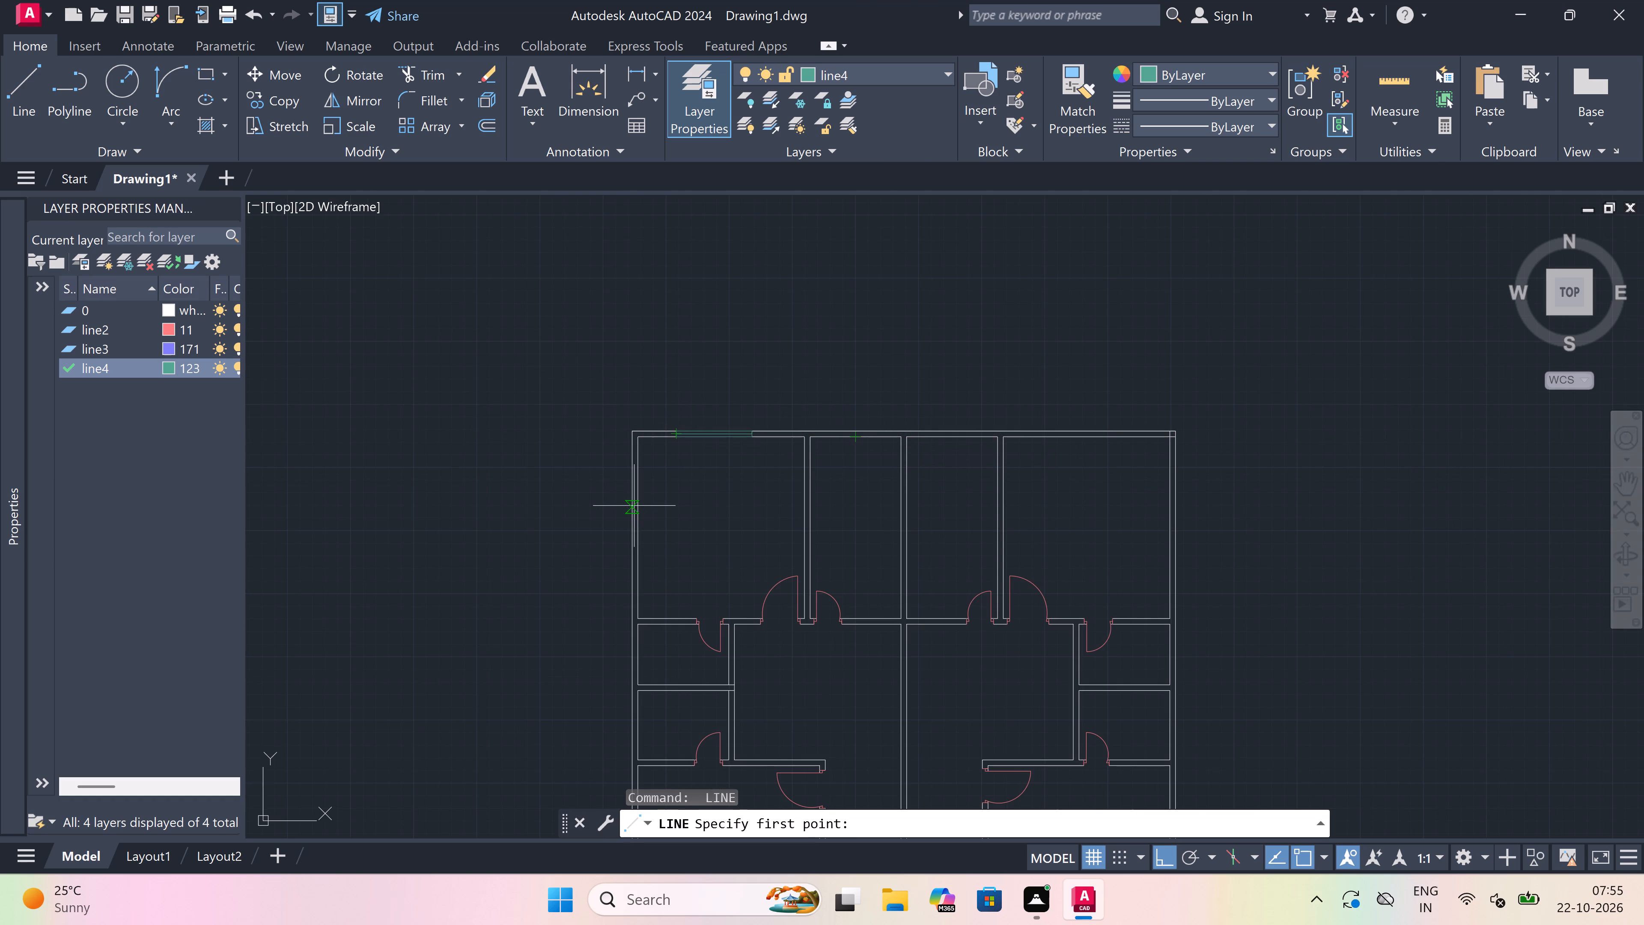
{"action": "scroll", "coordinate": [634, 503], "scroll_direction": "up", "scroll_amount": 3}
{"action": "left_click", "coordinate": [621, 451]}
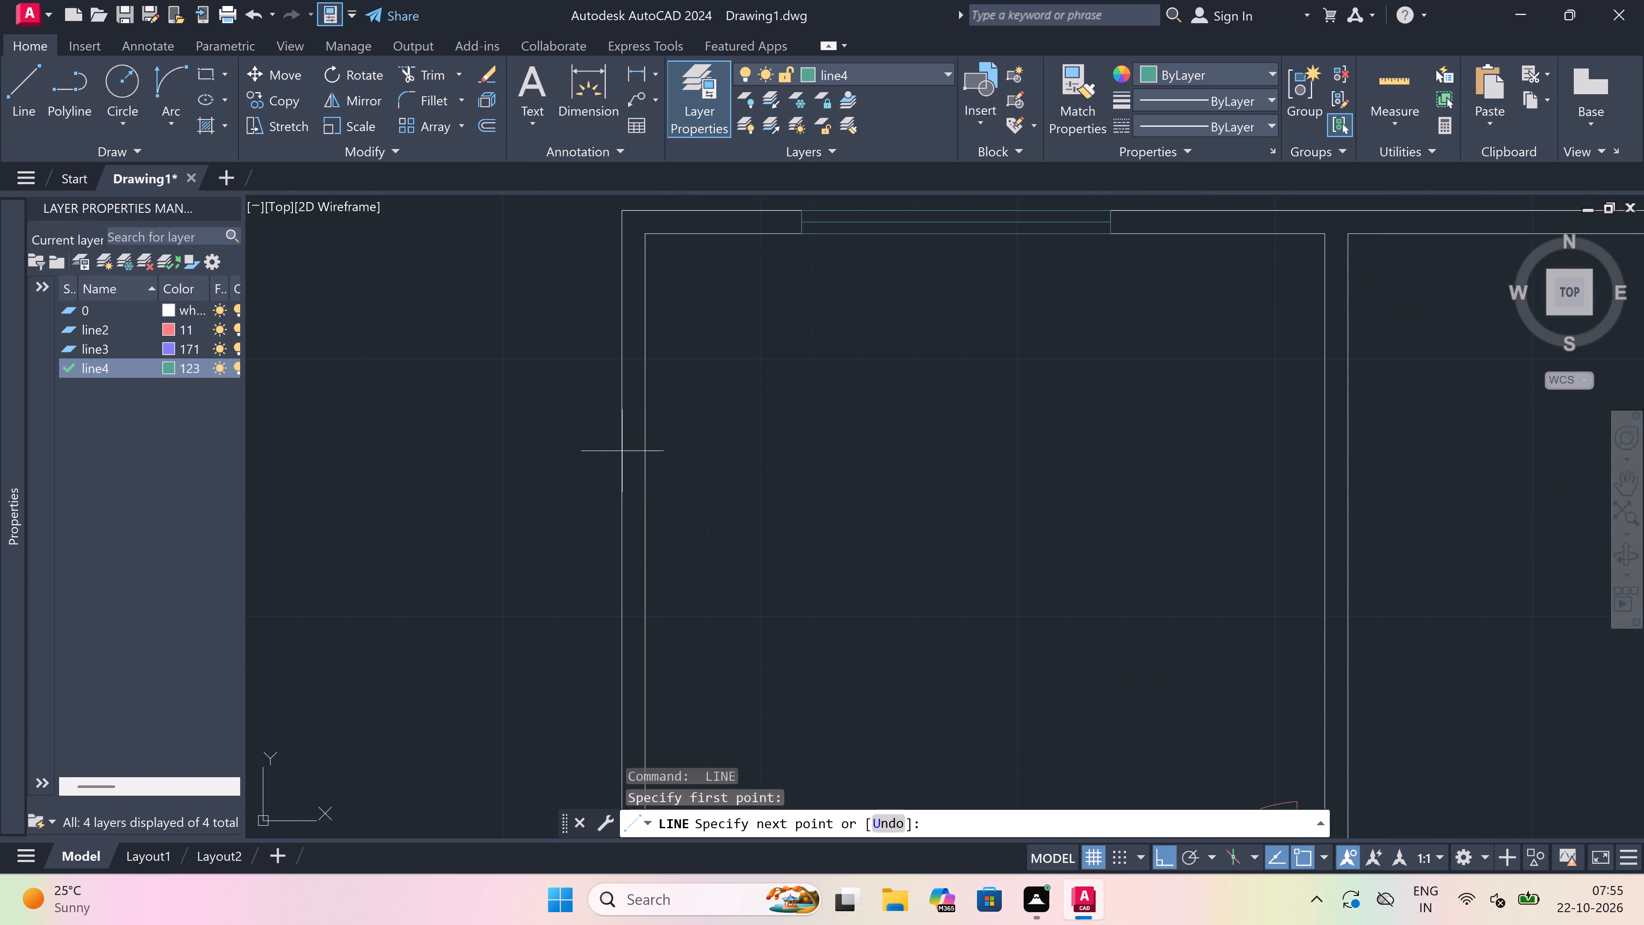
{"action": "scroll", "coordinate": [637, 445], "scroll_direction": "up", "scroll_amount": 3}
{"action": "left_click", "coordinate": [662, 465]}
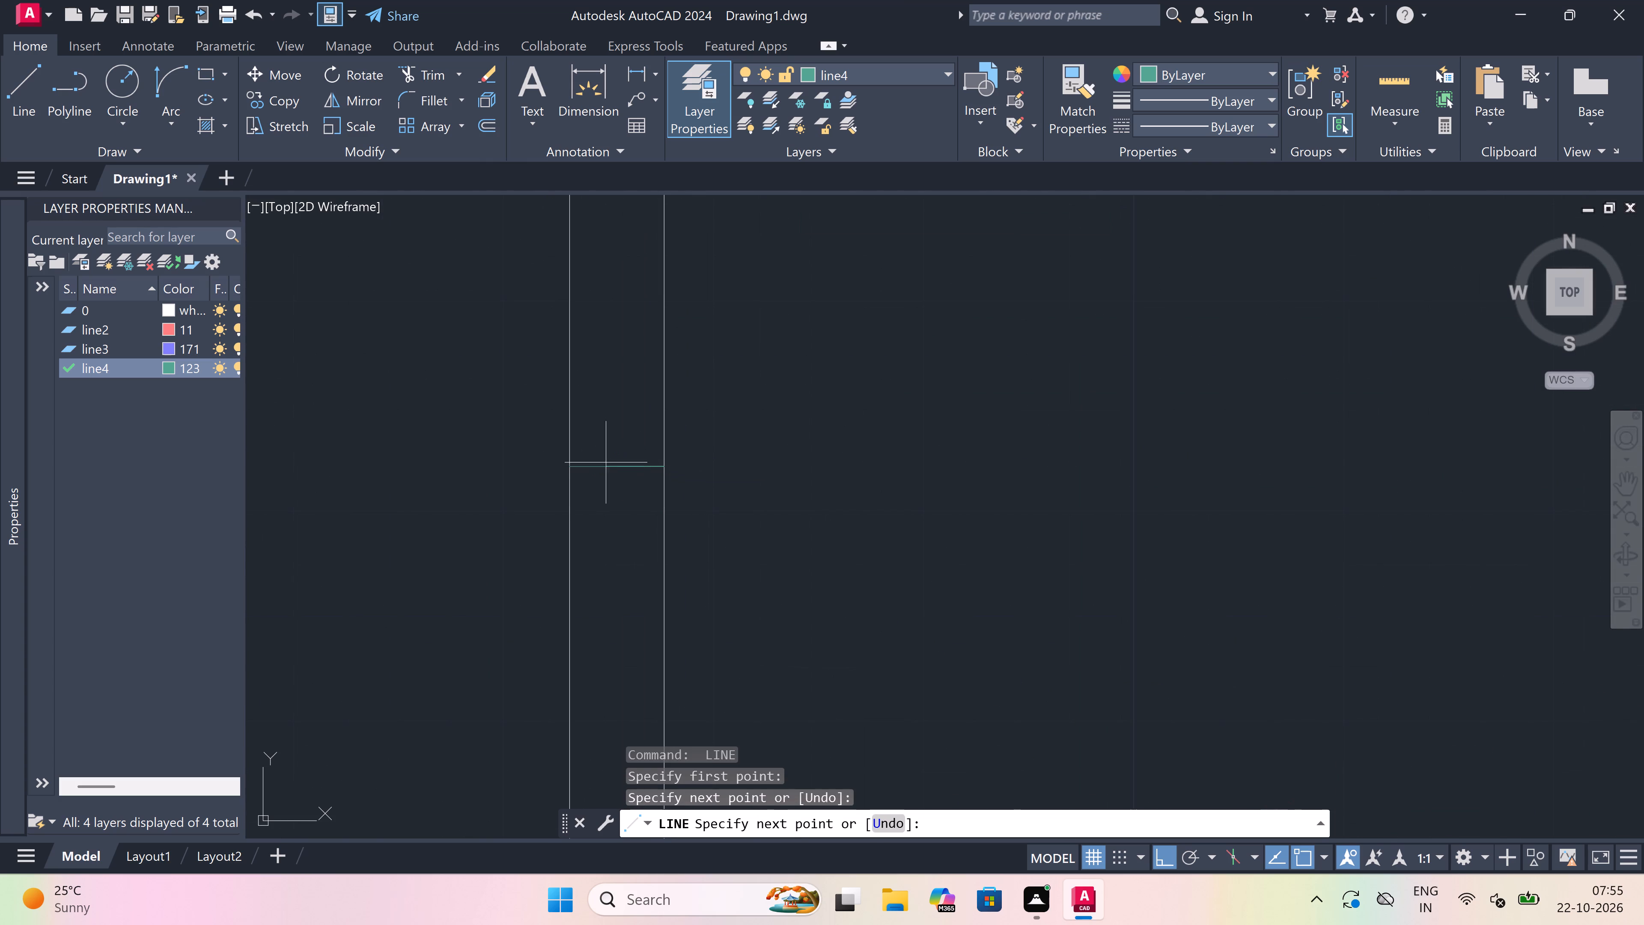
{"action": "triple_click", "coordinate": [617, 461]}
{"action": "scroll", "coordinate": [617, 461], "scroll_direction": "down", "scroll_amount": 5}
{"action": "scroll", "coordinate": [596, 567], "scroll_direction": "up", "scroll_amount": 3}
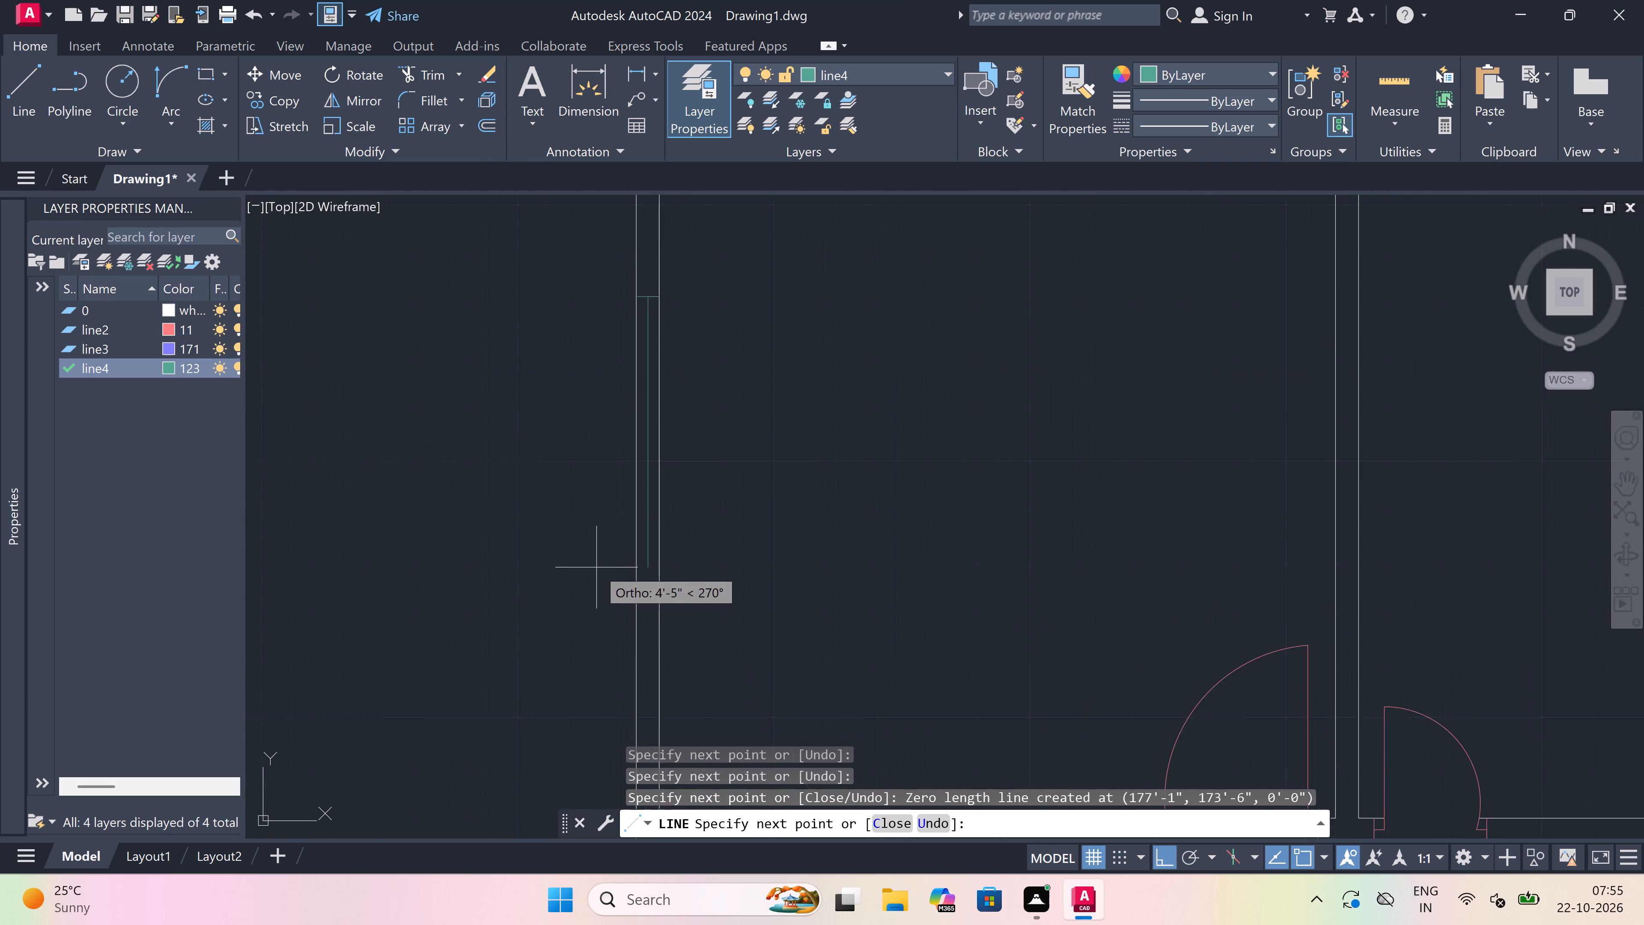
{"action": "type", "text": "5'"}
{"action": "key", "text": "space"}
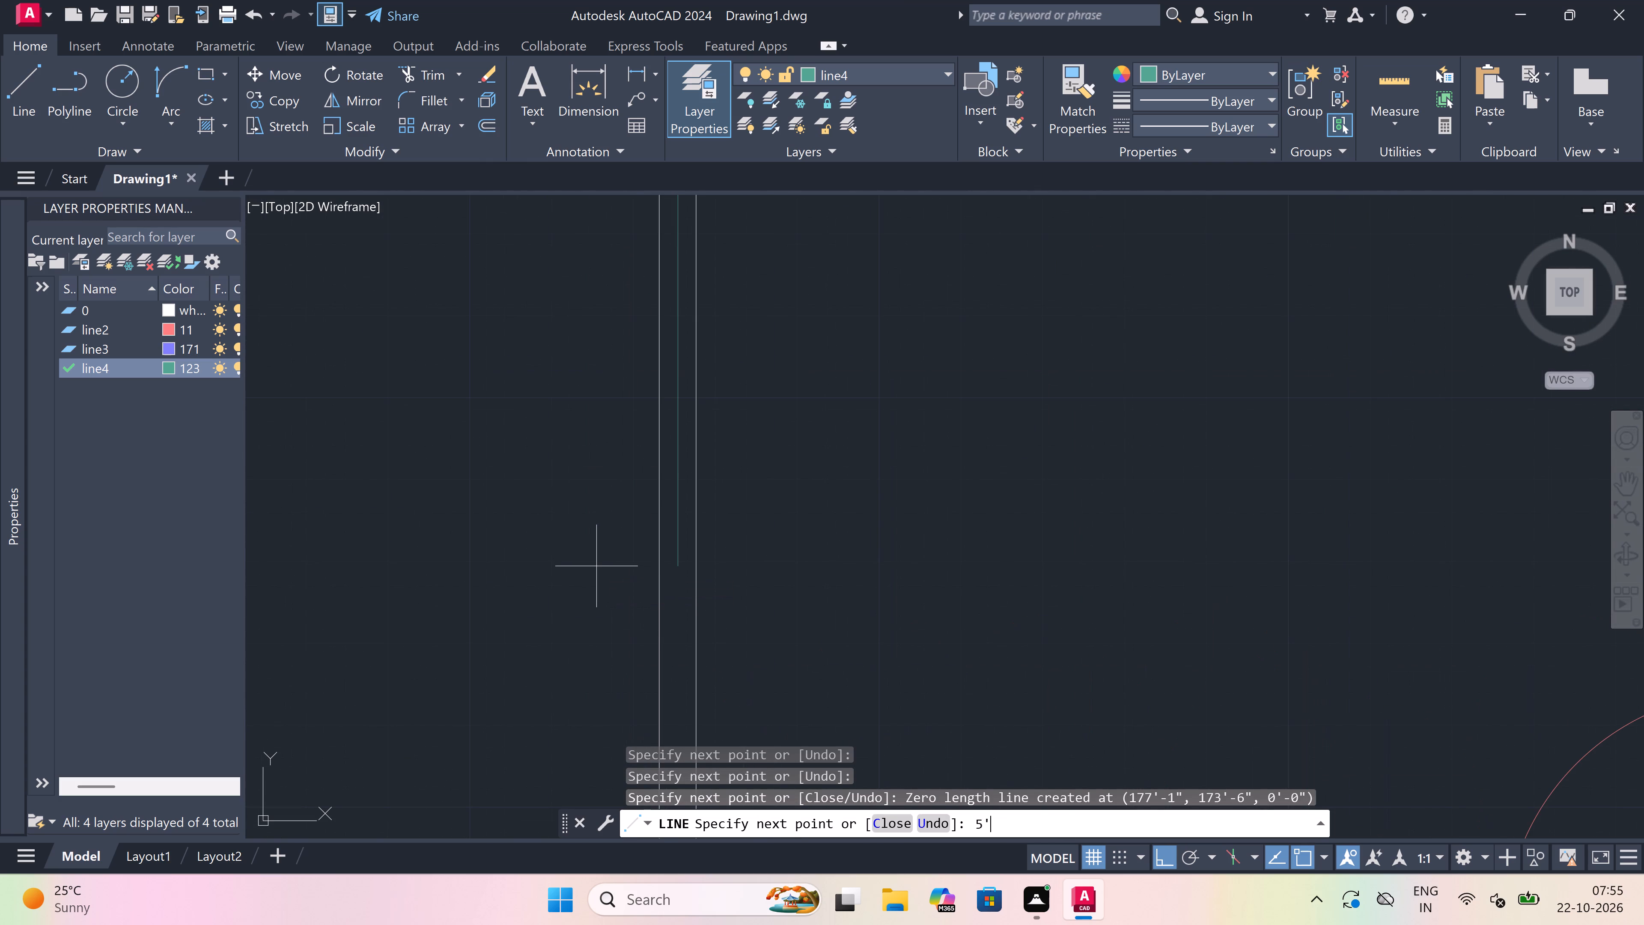
Draw the closing line across the left exterior wall at the lower end of the 5' line.
{"action": "left_click", "coordinate": [652, 627]}
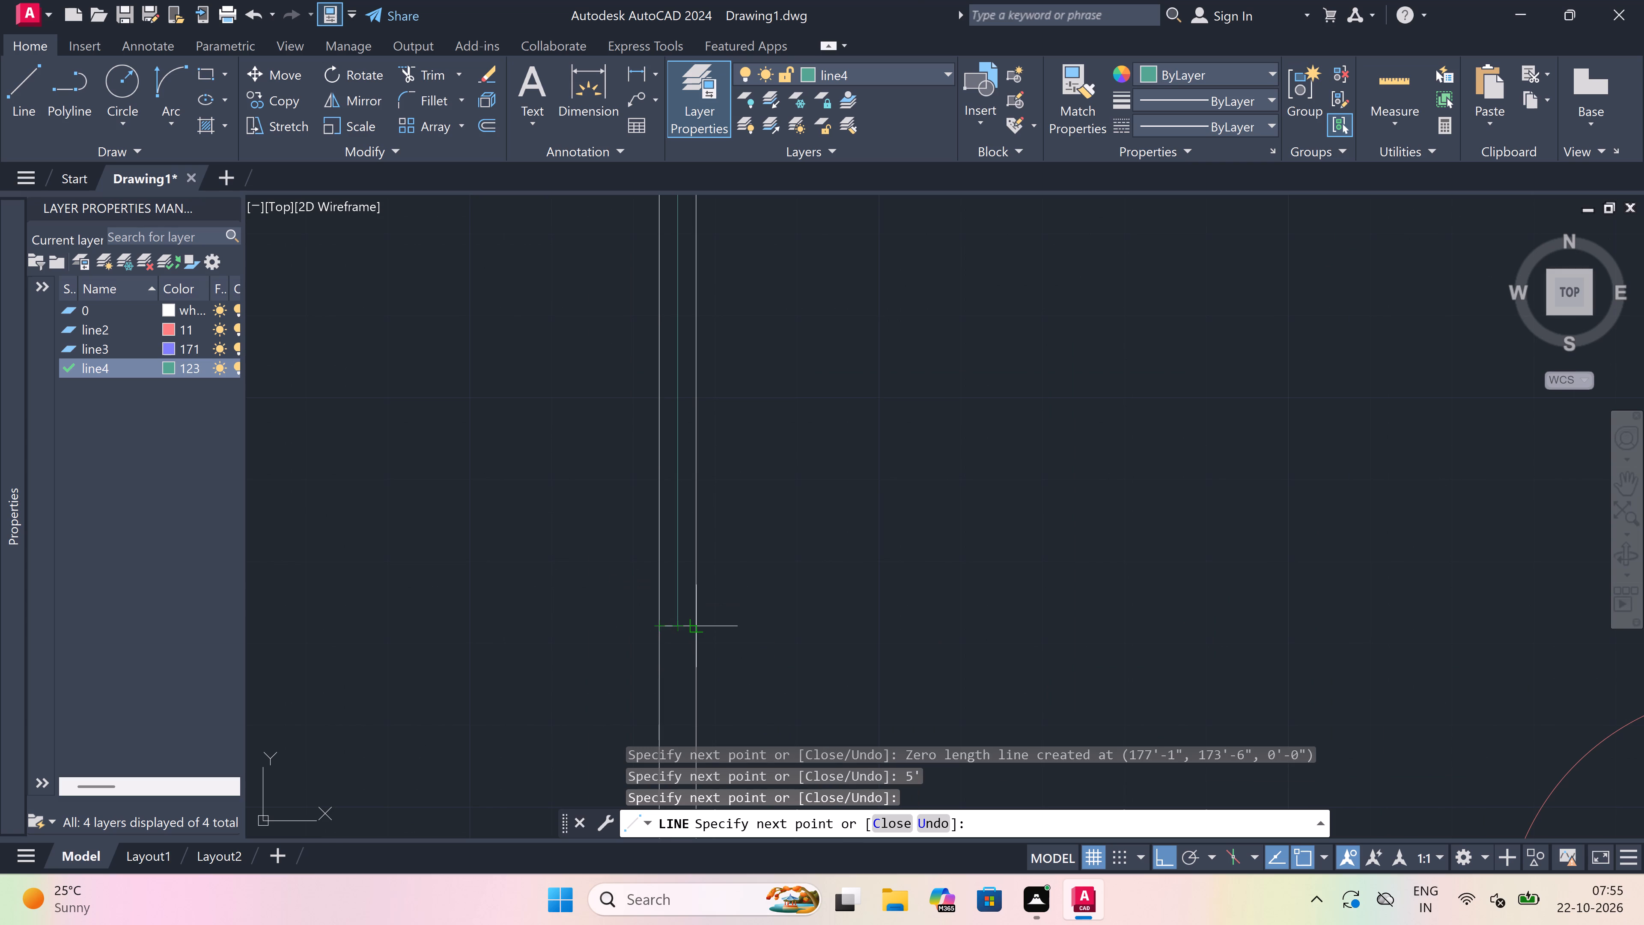
{"action": "double_click", "coordinate": [697, 624]}
{"action": "key", "text": "Escape"}
Trim the two vertical wall lines between the left window's end lines.
{"action": "key", "text": "t"}
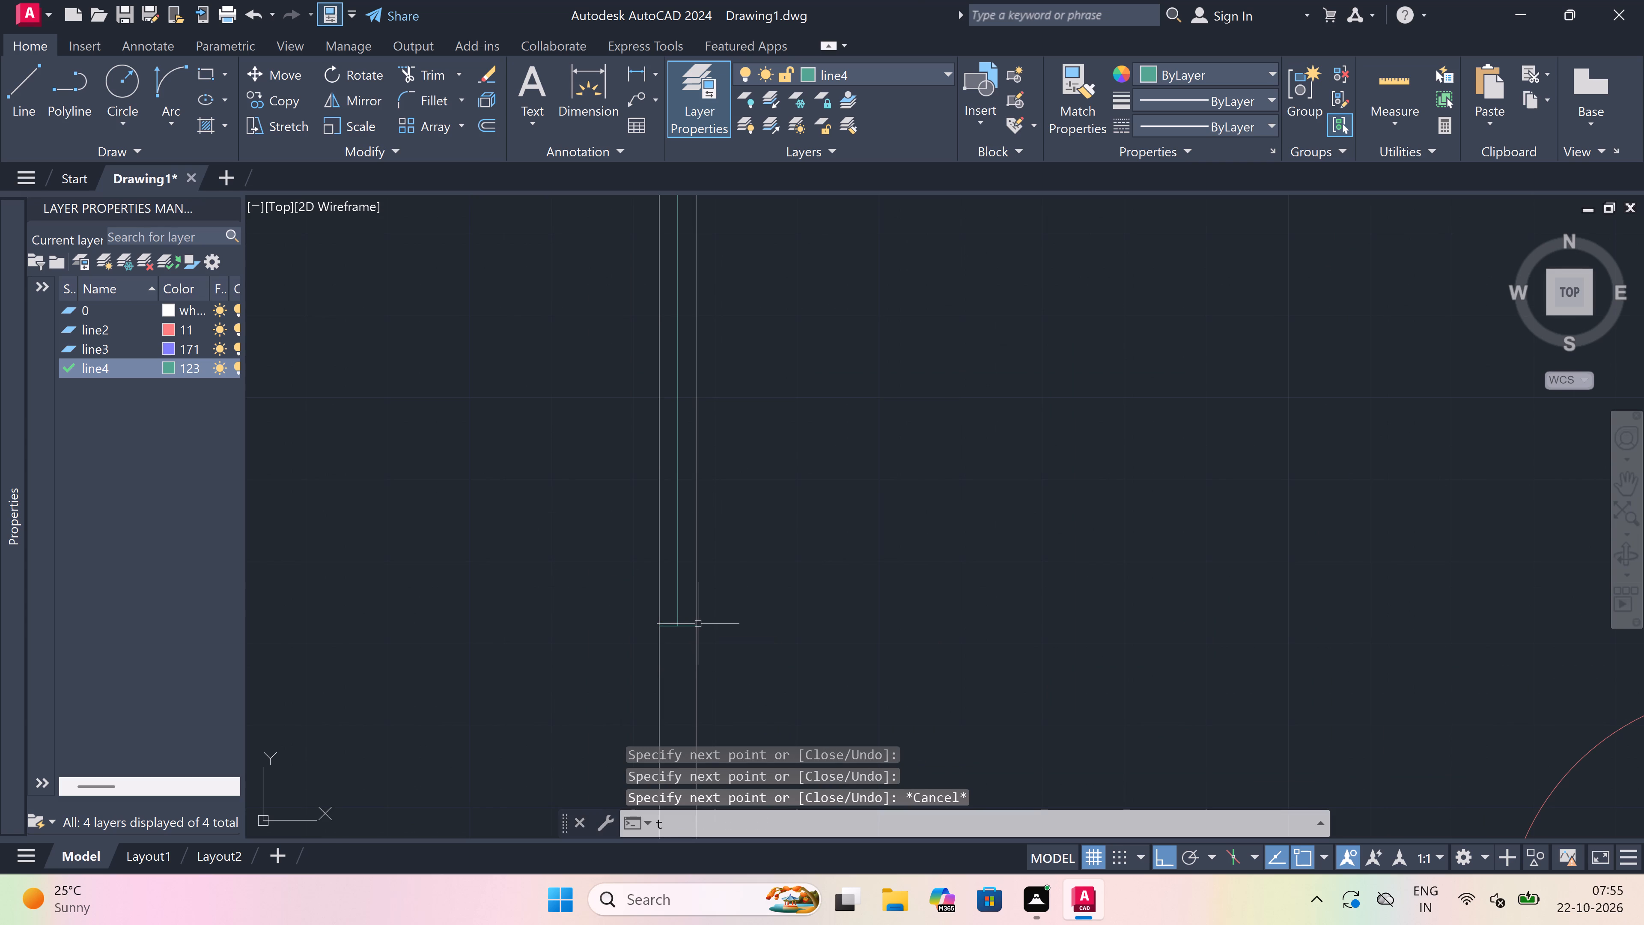
{"action": "type", "text": "r"}
{"action": "key", "text": "space"}
{"action": "scroll", "coordinate": [695, 629], "scroll_direction": "down", "scroll_amount": 4}
{"action": "scroll", "coordinate": [694, 612], "scroll_direction": "up", "scroll_amount": 3}
{"action": "left_click", "coordinate": [693, 585]}
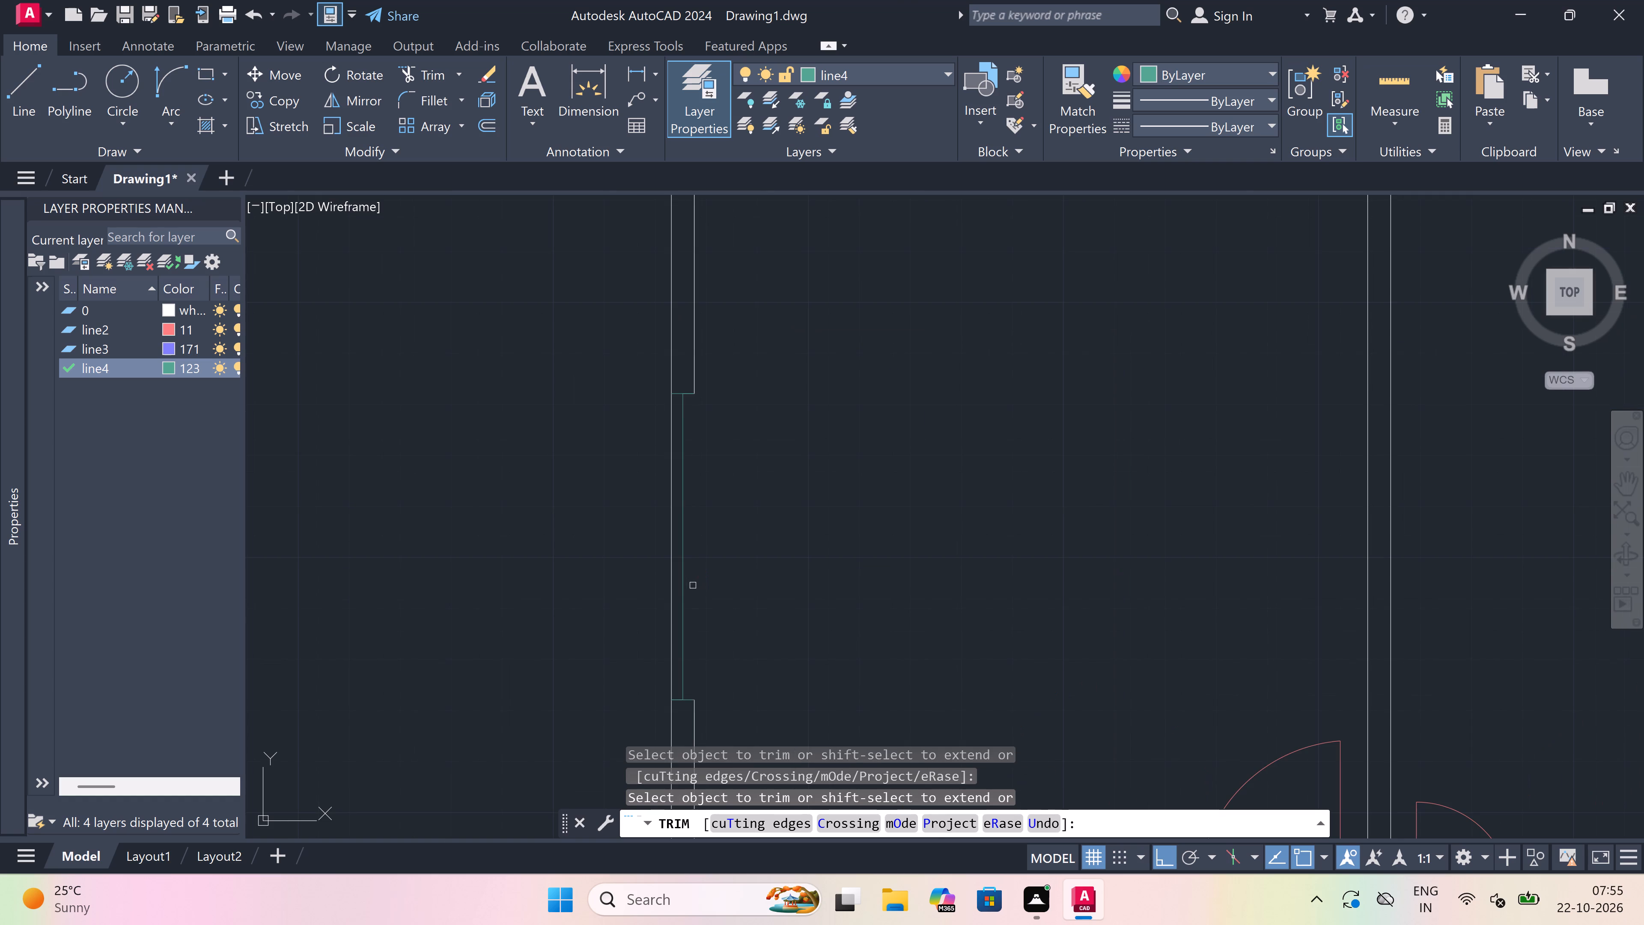
{"action": "left_click", "coordinate": [673, 590]}
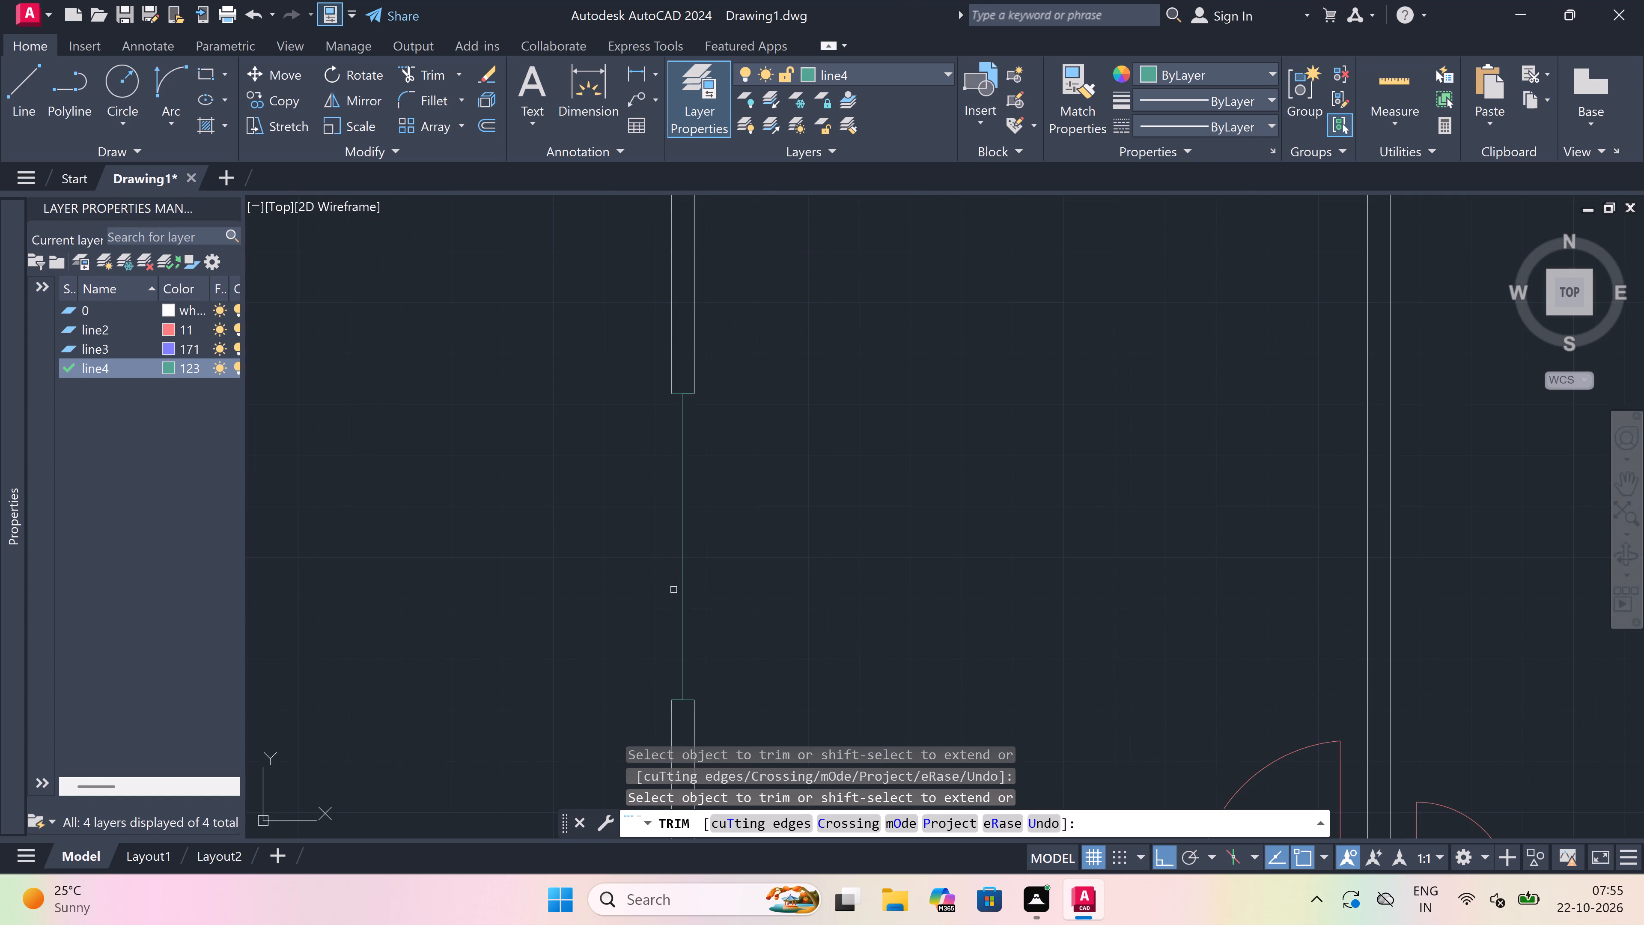
{"action": "key", "text": "Escape"}
Draw the left window's outer and inner lines on line4, joining its end lines along both wall faces.
{"action": "key", "text": "l"}
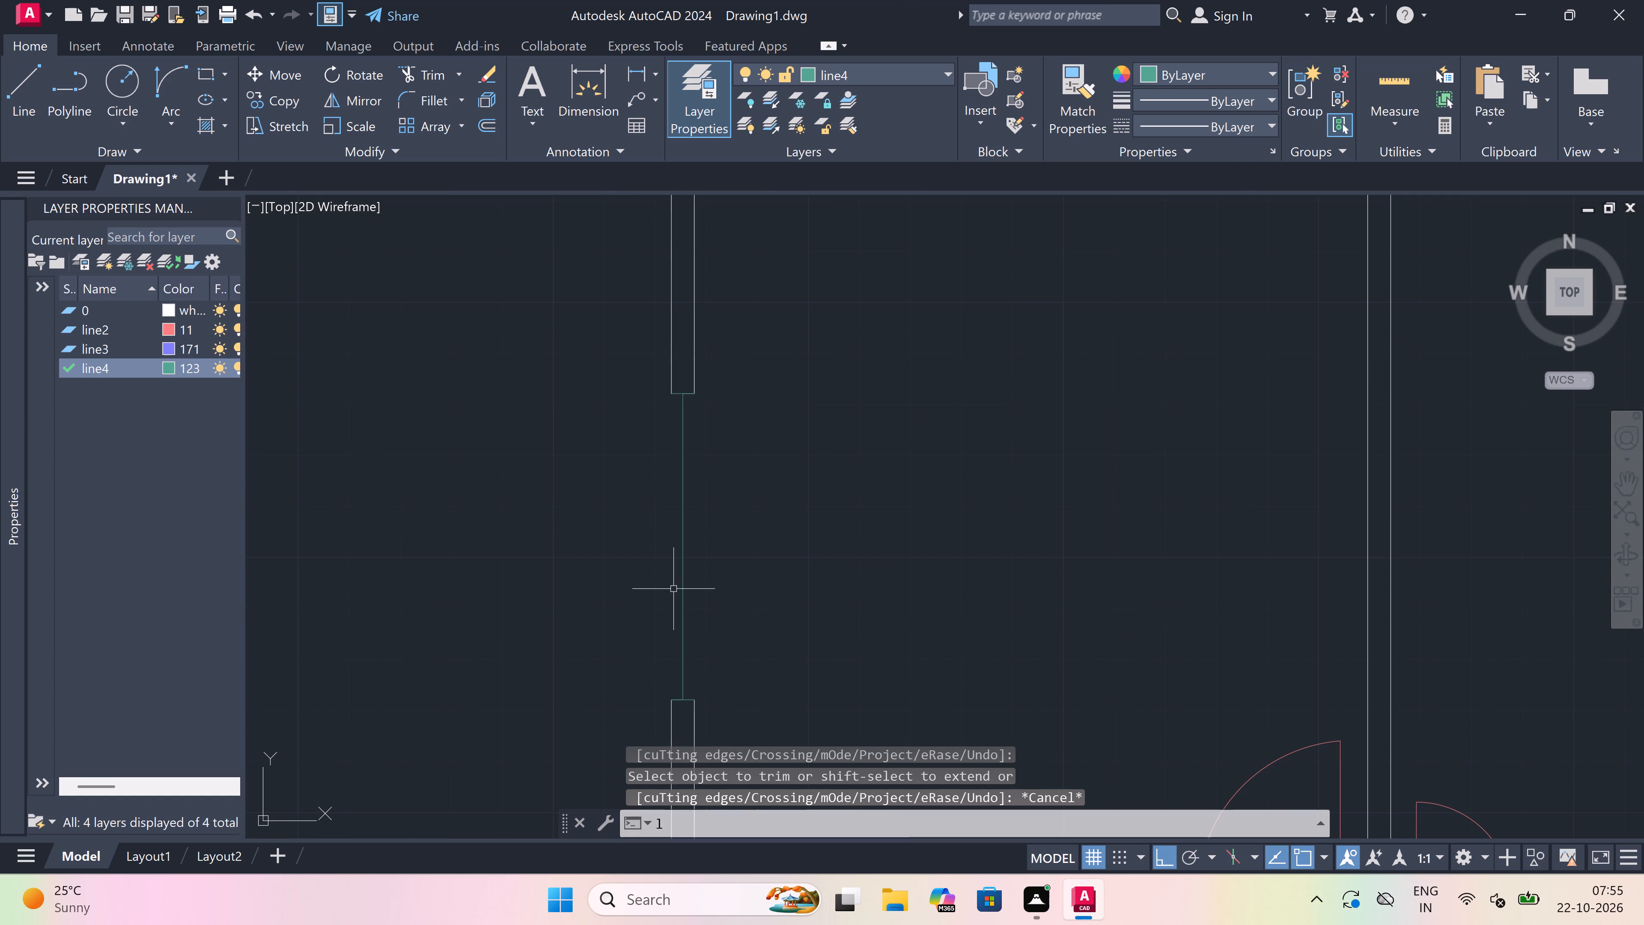
{"action": "key", "text": "space"}
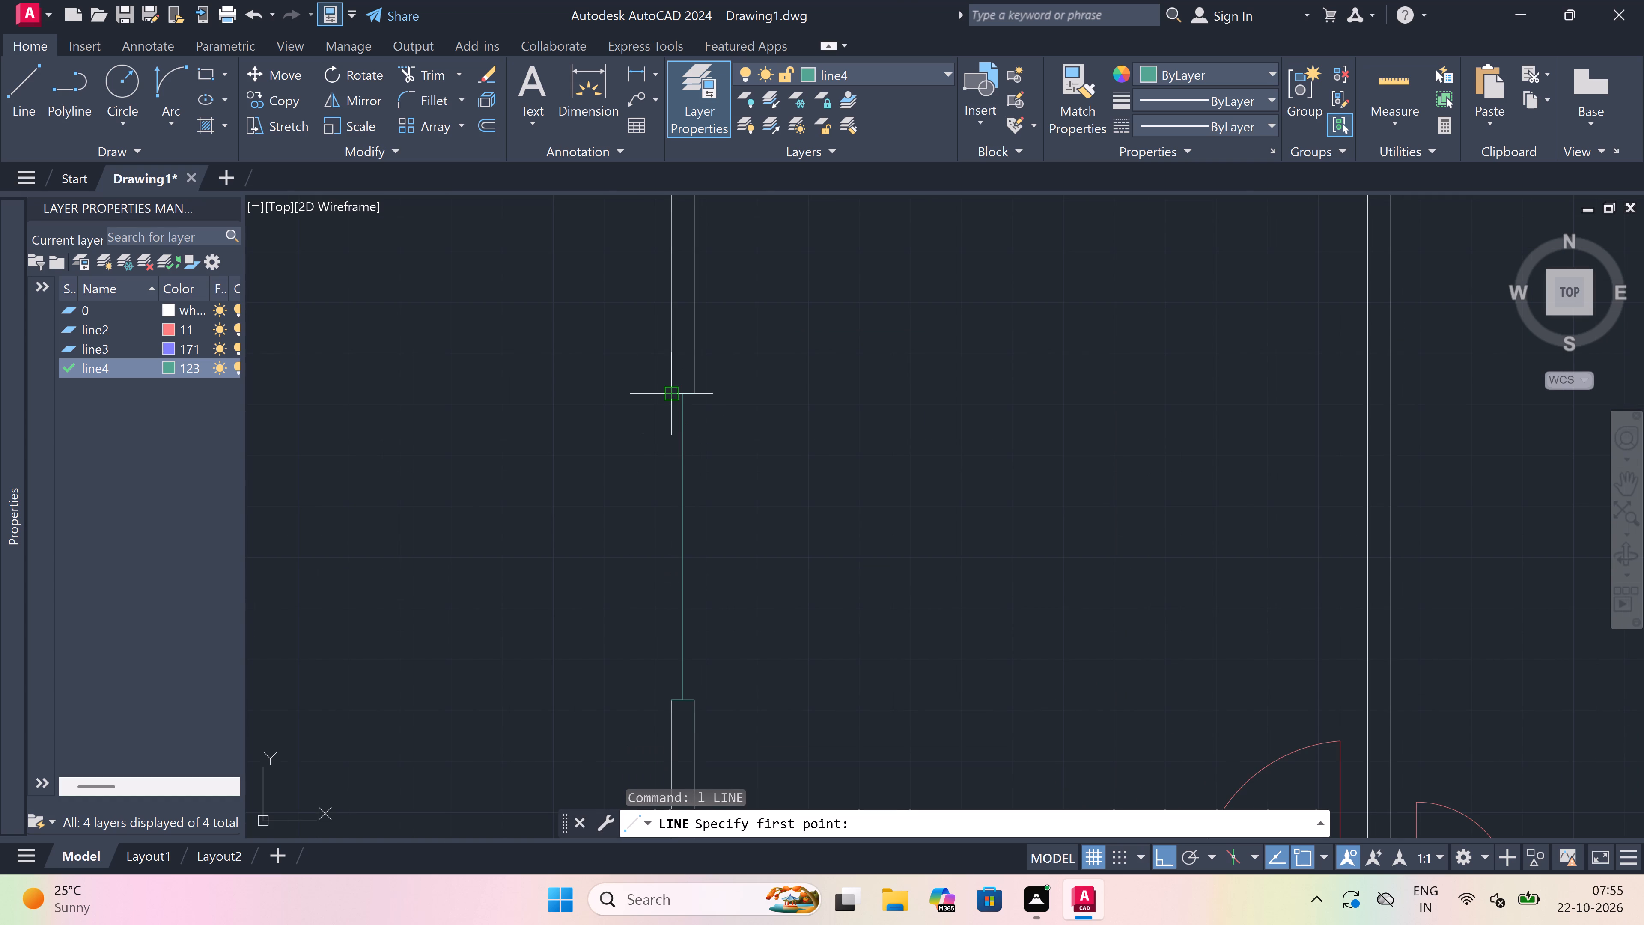
{"action": "left_click_drag", "start_coordinate": [672, 399], "coordinate": [674, 406]}
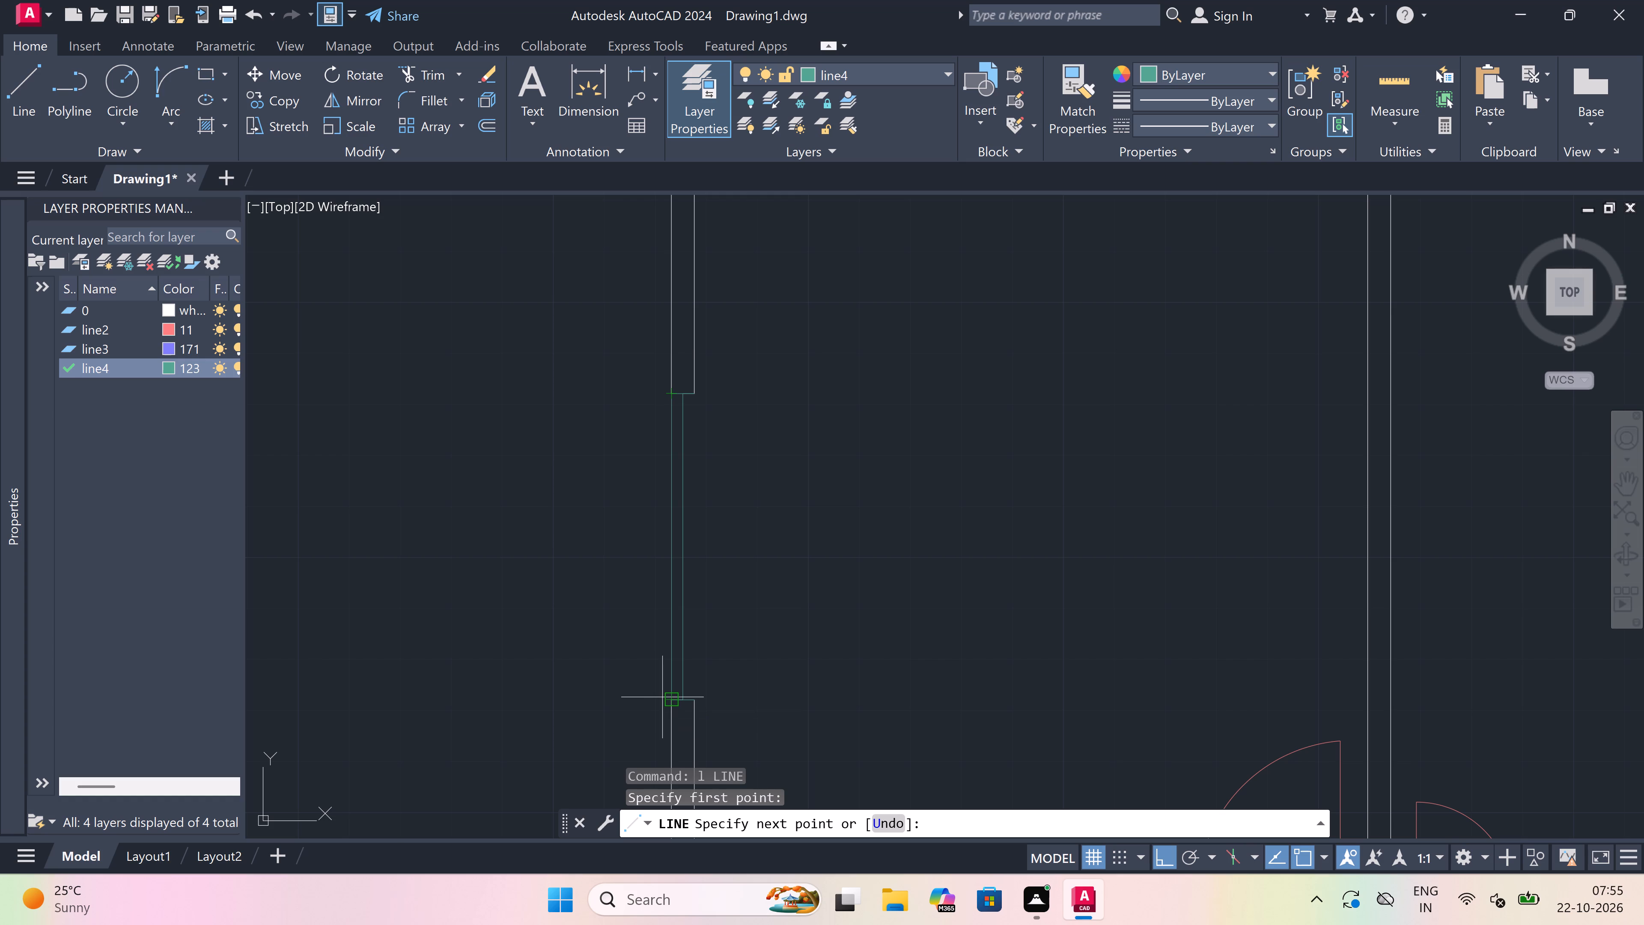
{"action": "double_click", "coordinate": [663, 697]}
{"action": "key", "text": "Escape"}
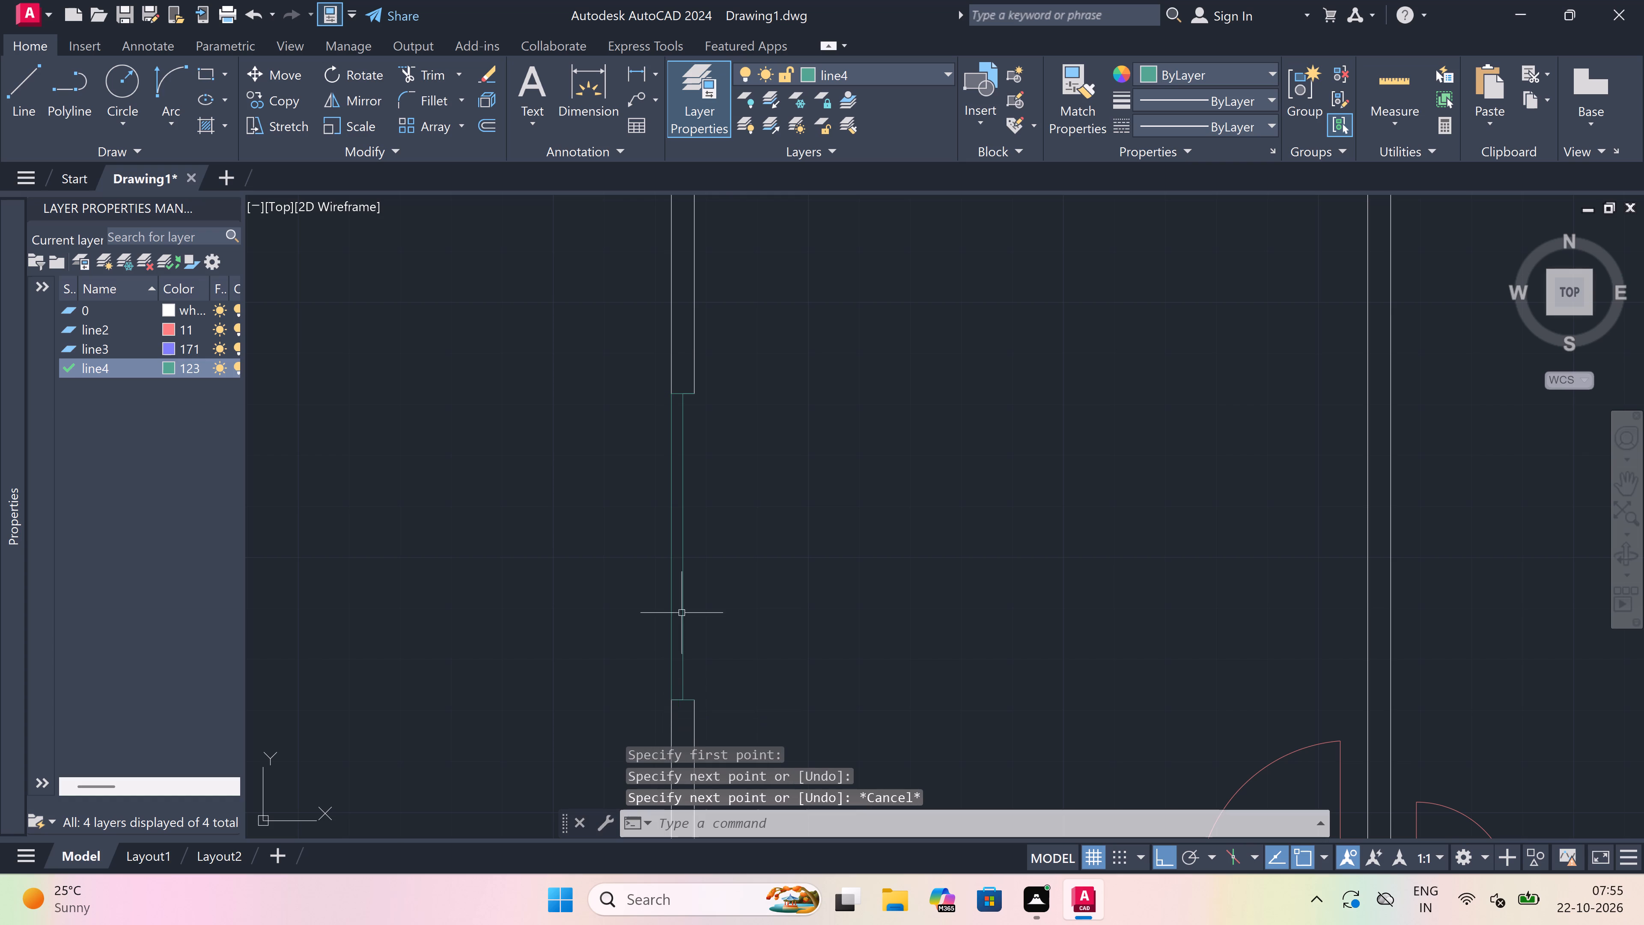
{"action": "key", "text": "space"}
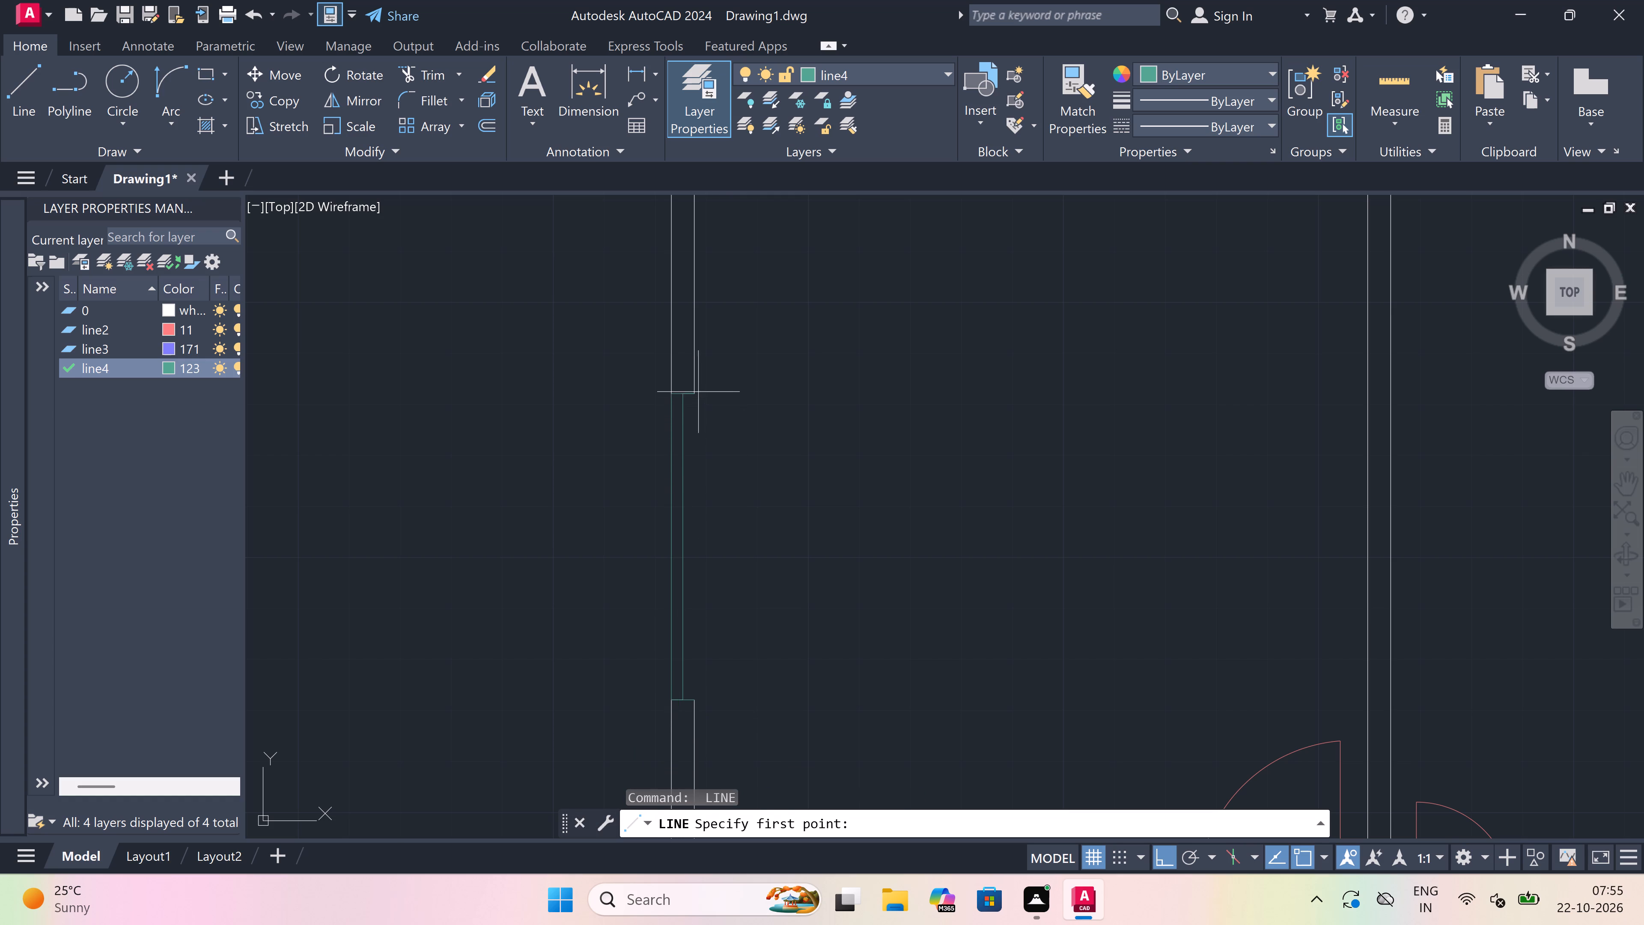
{"action": "left_click", "coordinate": [698, 392]}
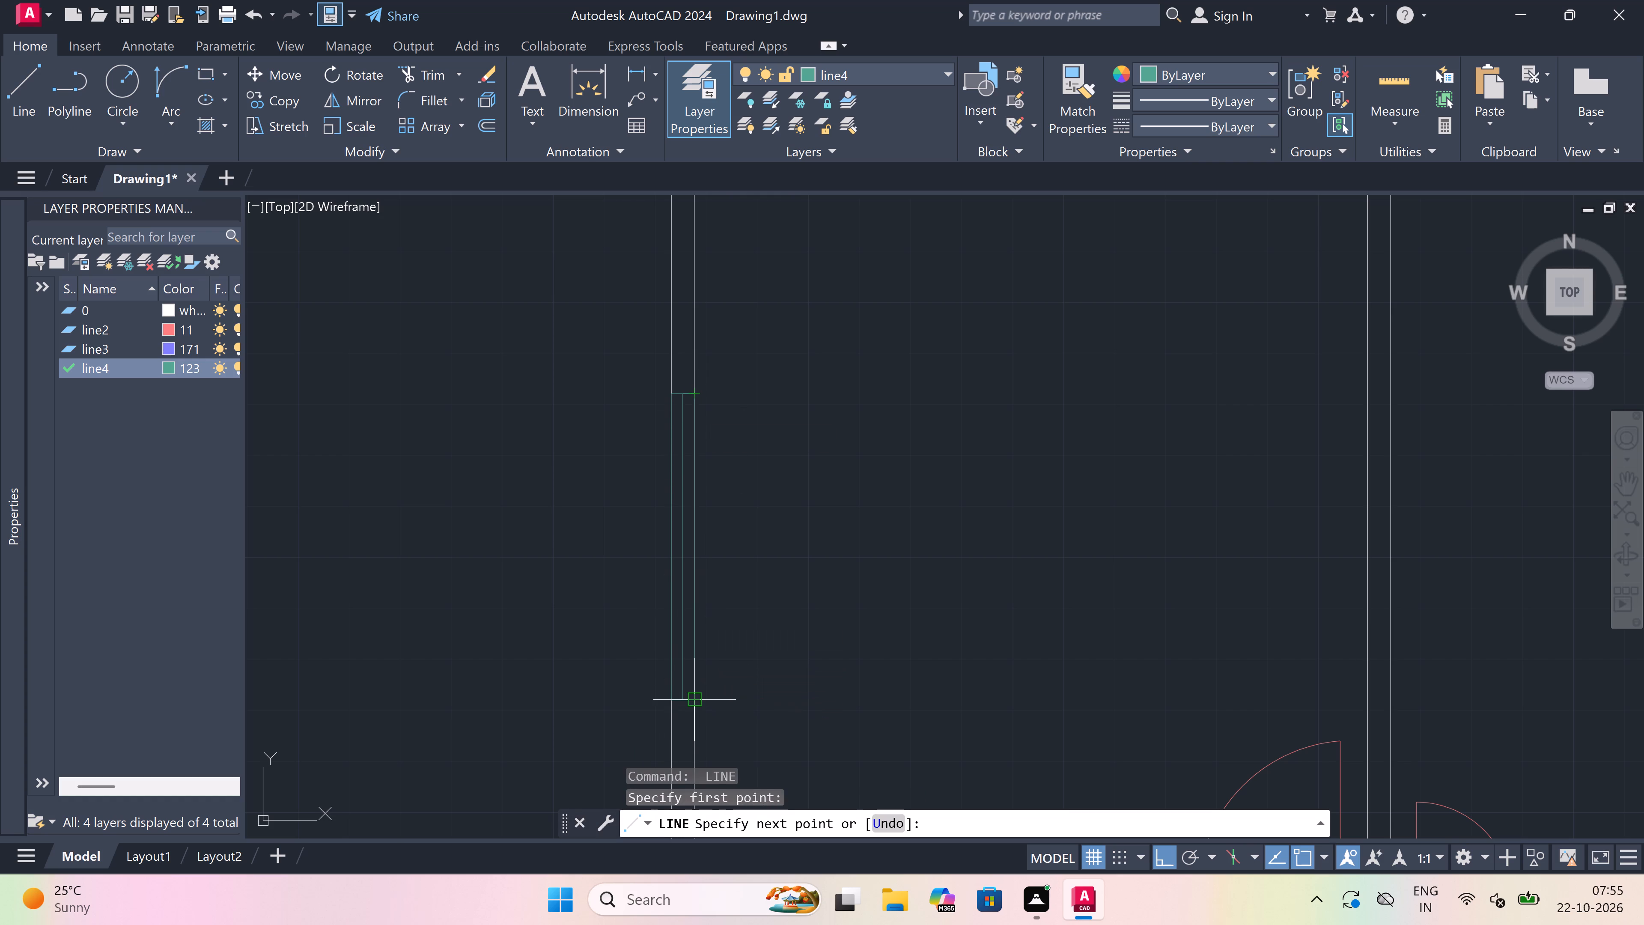
{"action": "left_click", "coordinate": [696, 698]}
{"action": "key", "text": "Escape"}
Draw a 3' window centre line with an end line across the wall at each end, in the second upper room's top exterior wall.
{"action": "scroll", "coordinate": [648, 555], "scroll_direction": "down", "scroll_amount": 3}
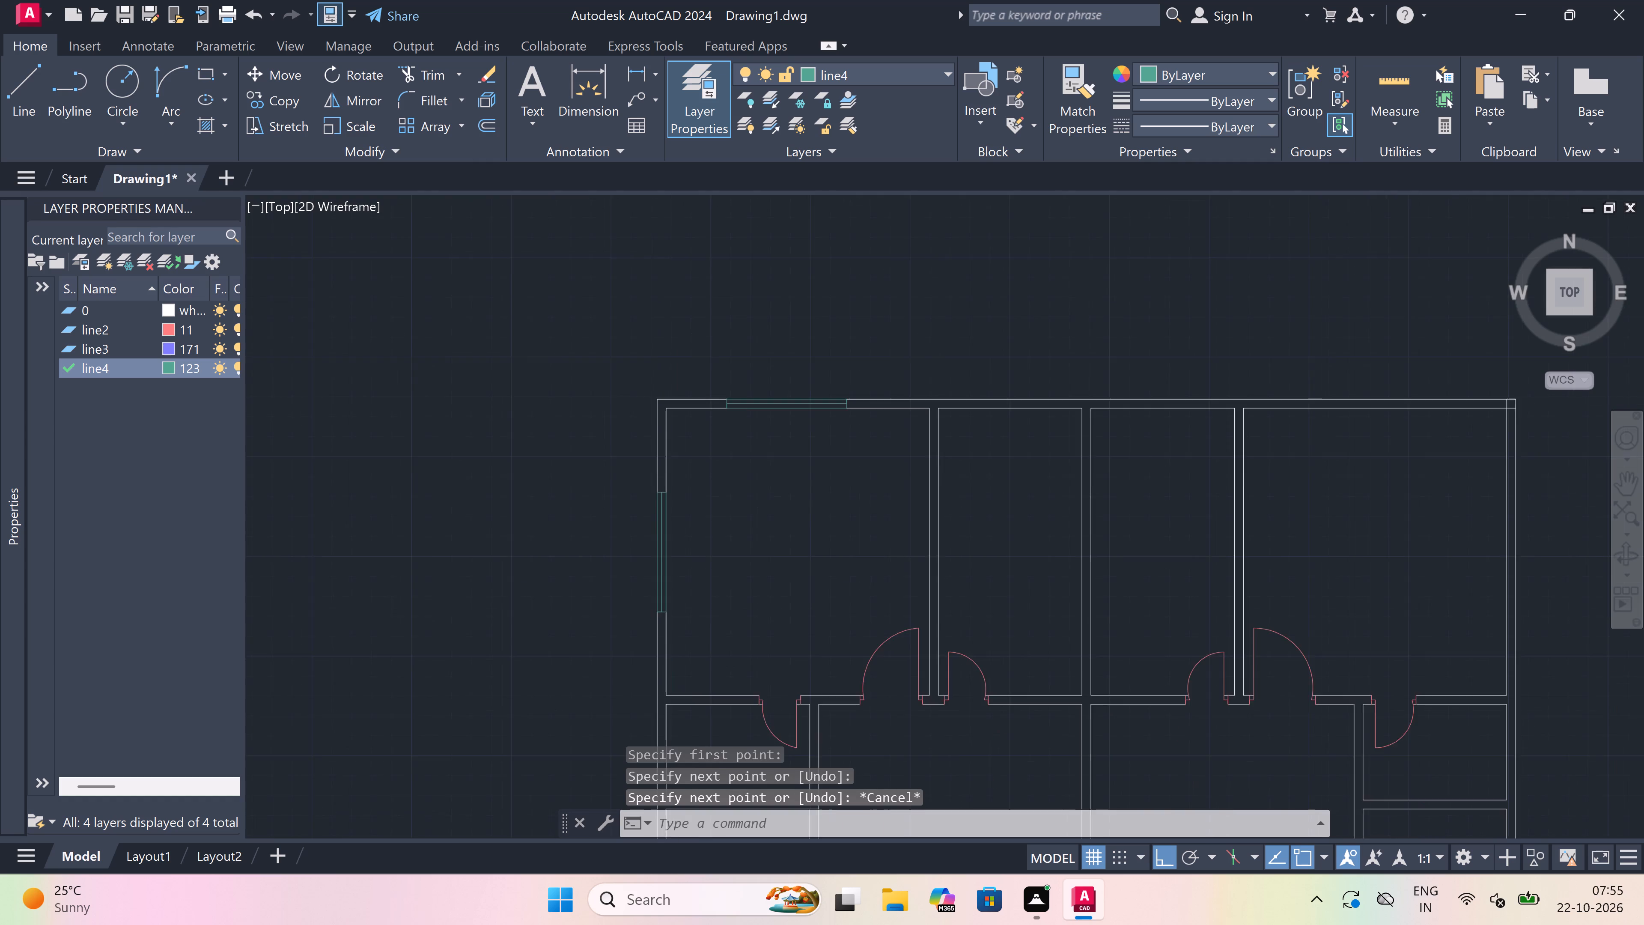
{"action": "scroll", "coordinate": [648, 555], "scroll_direction": "down", "scroll_amount": 2}
{"action": "scroll", "coordinate": [723, 537], "scroll_direction": "up", "scroll_amount": 3}
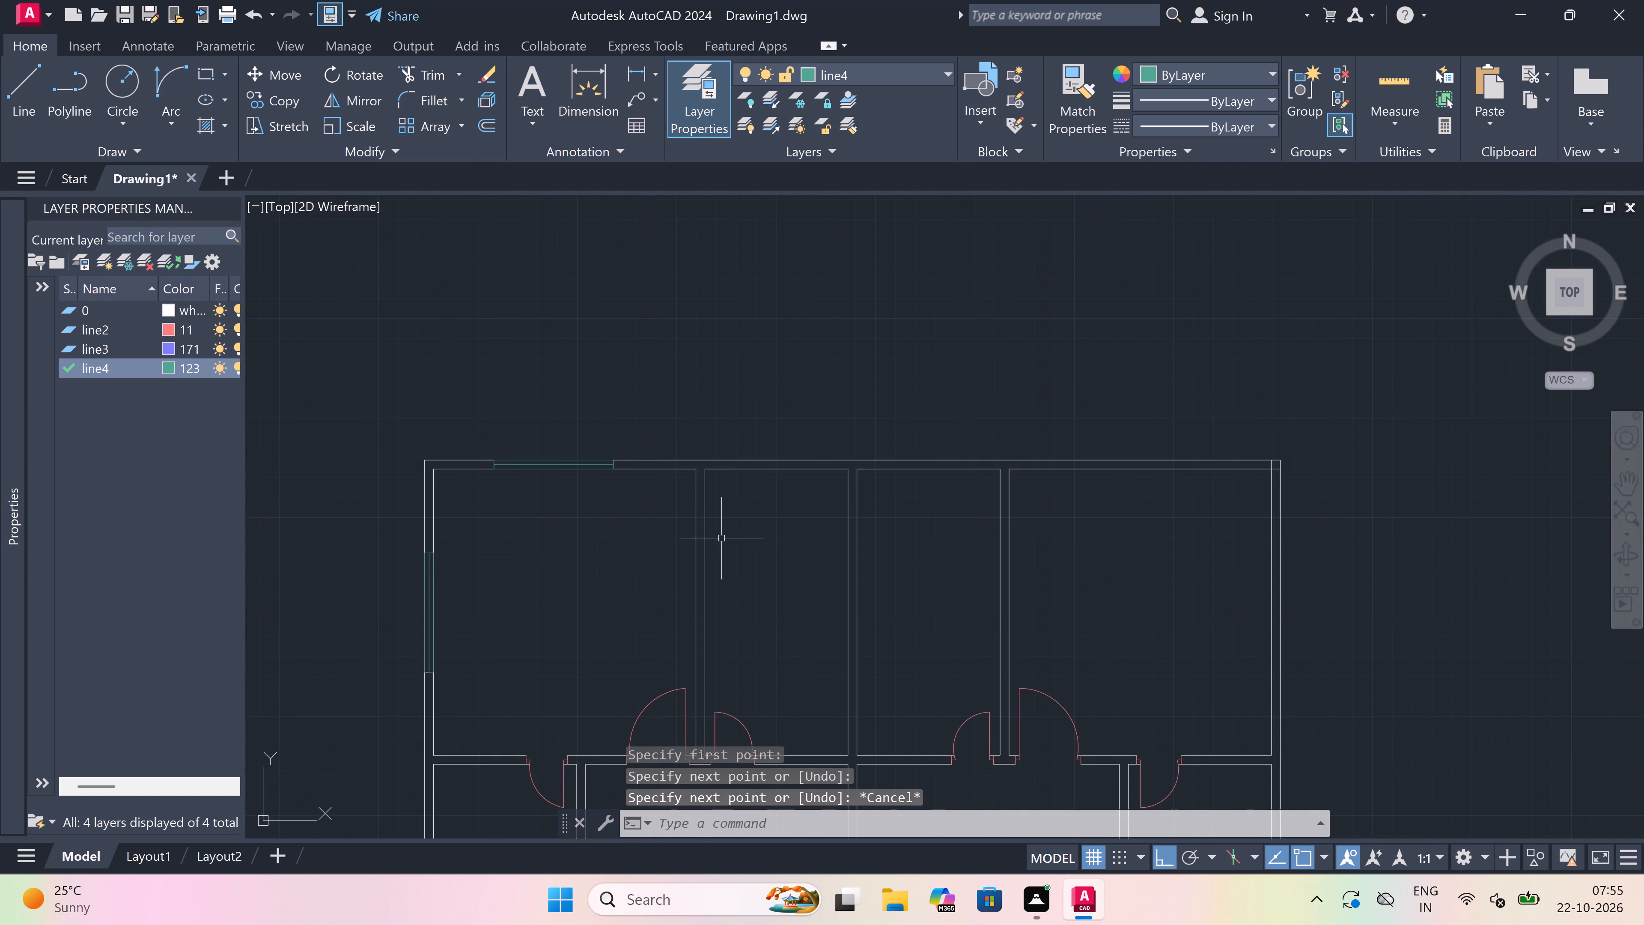
{"action": "key", "text": "space"}
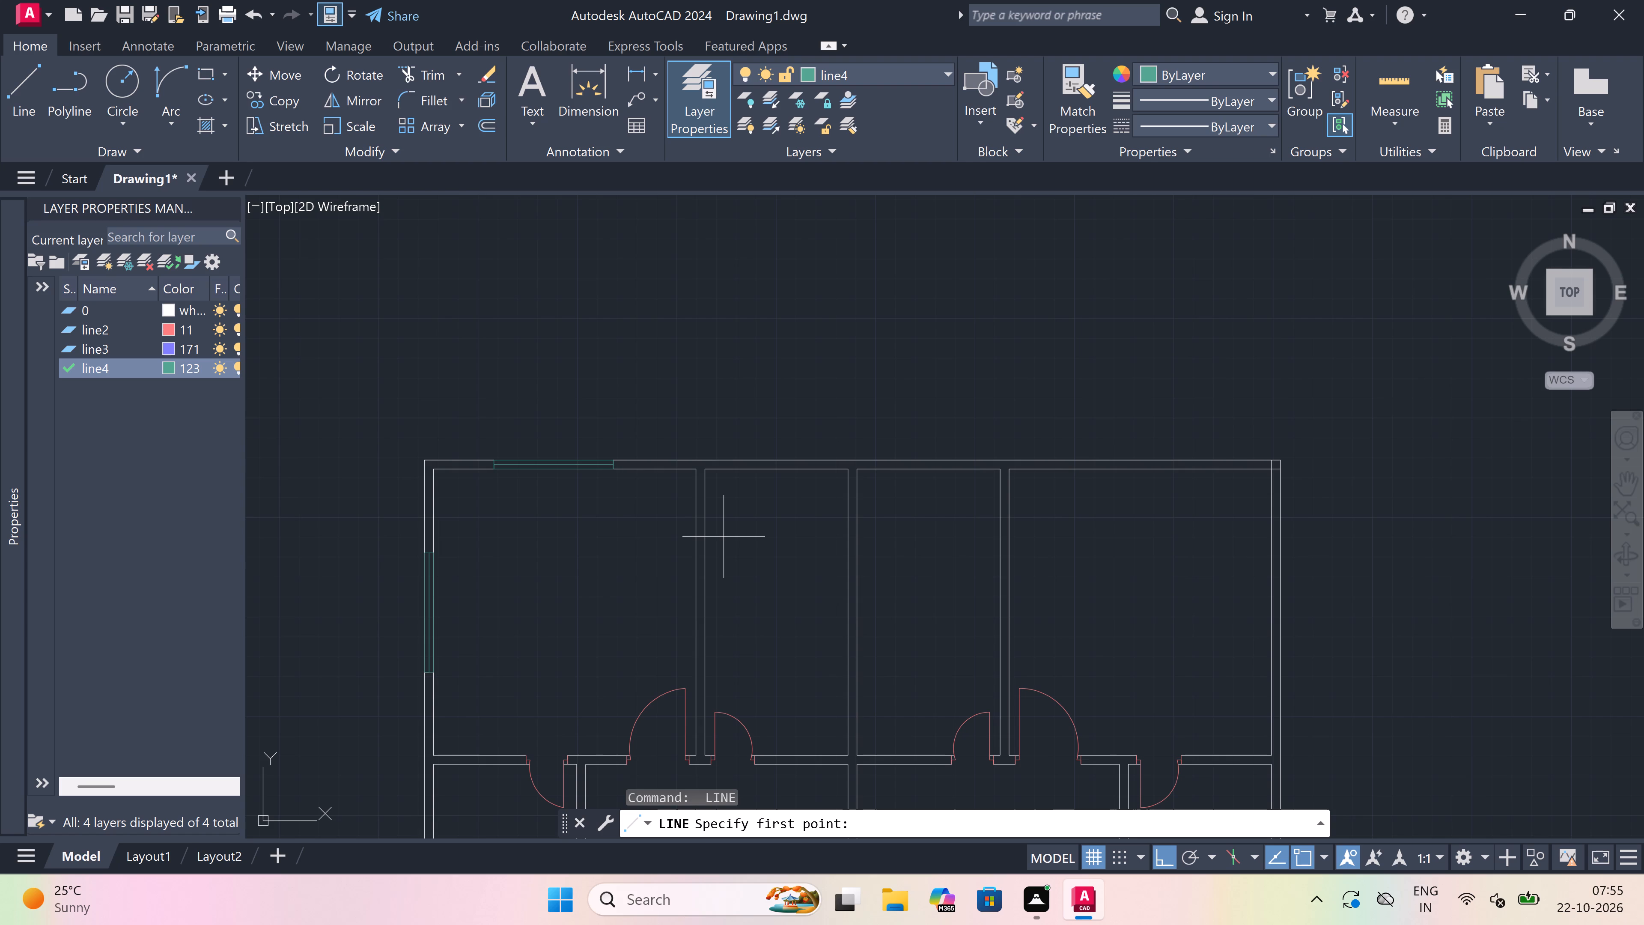
{"action": "scroll", "coordinate": [733, 468], "scroll_direction": "up", "scroll_amount": 2}
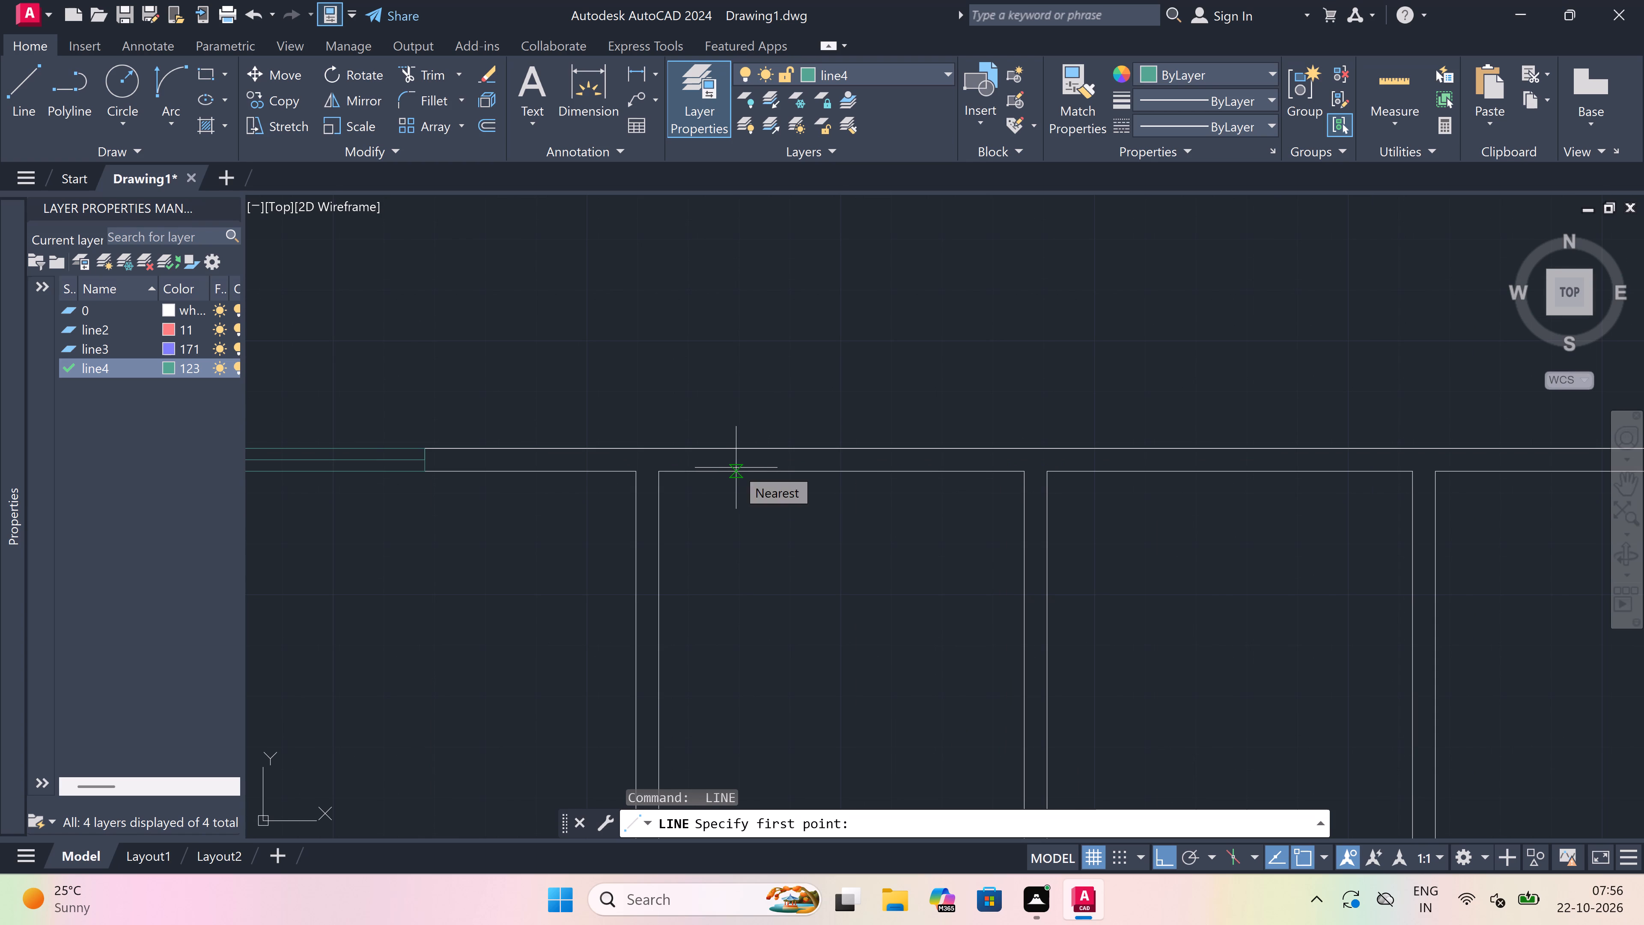
{"action": "scroll", "coordinate": [736, 468], "scroll_direction": "up", "scroll_amount": 2}
{"action": "left_click", "coordinate": [747, 476]}
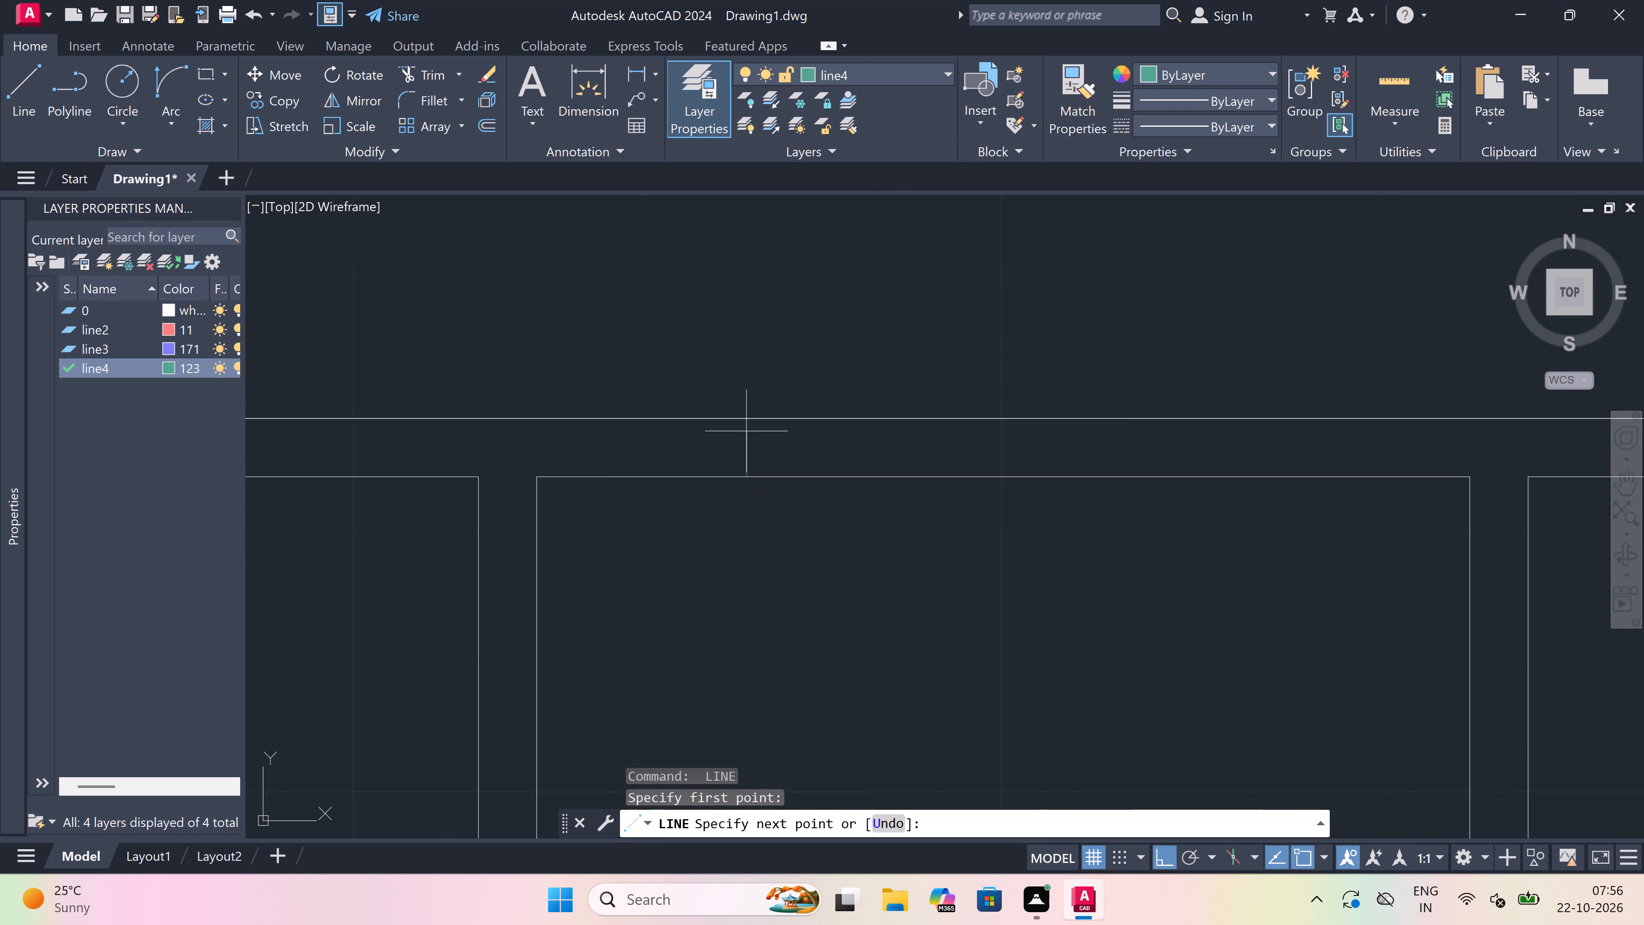
{"action": "double_click", "coordinate": [748, 426]}
{"action": "left_click", "coordinate": [750, 451]}
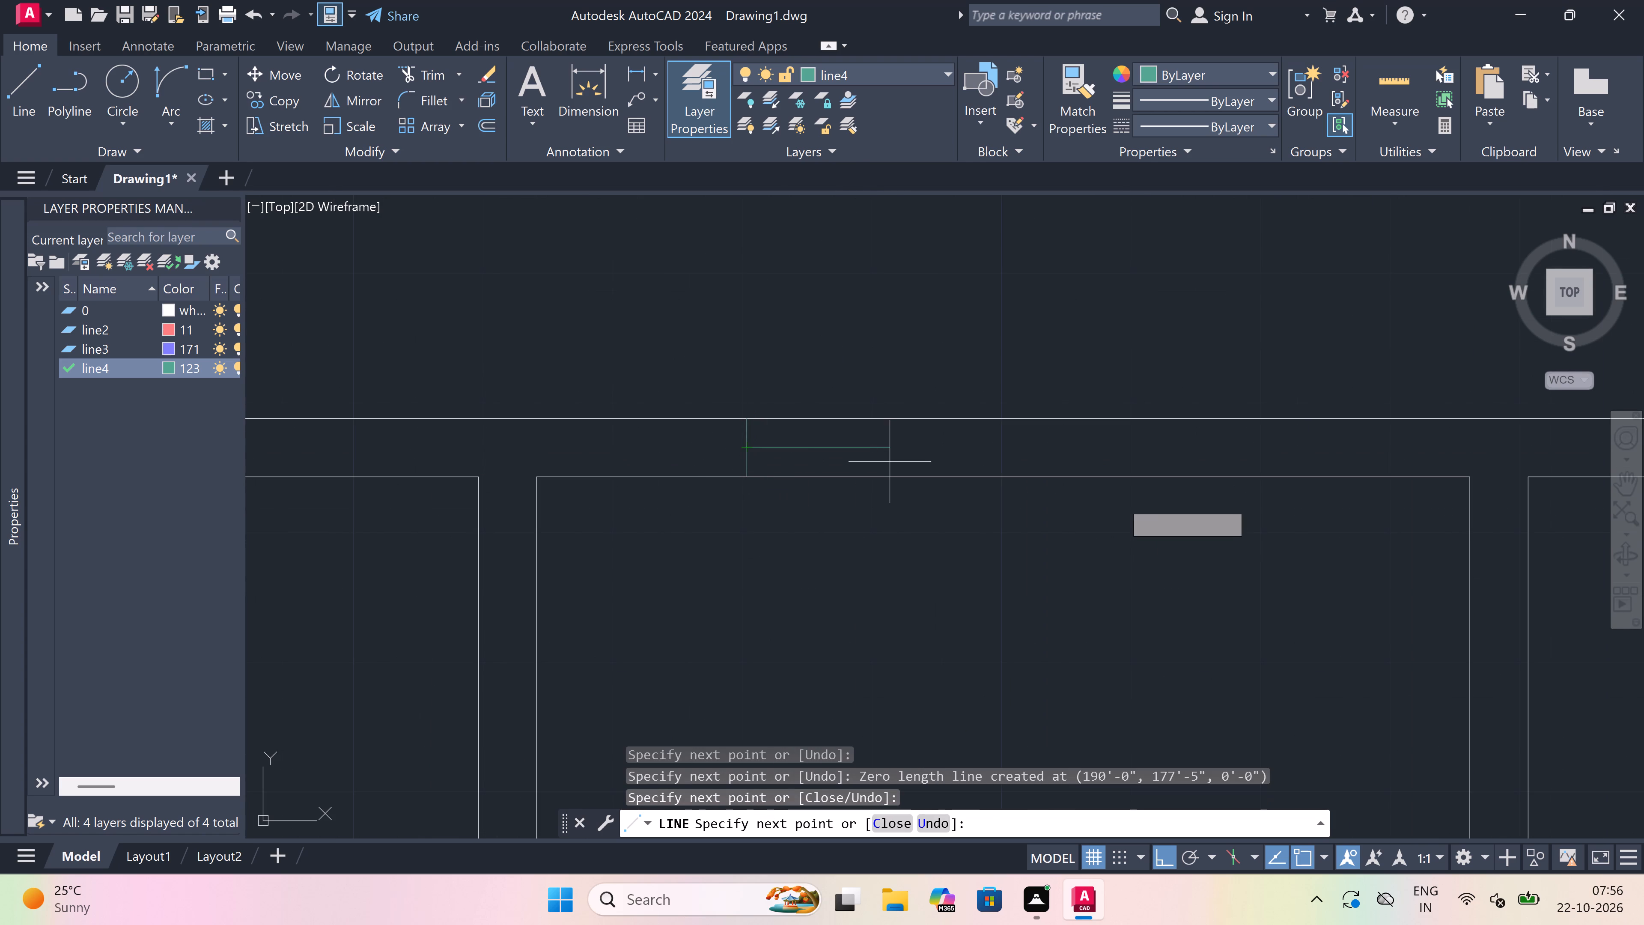
{"action": "type", "text": "3'"}
{"action": "key", "text": "space"}
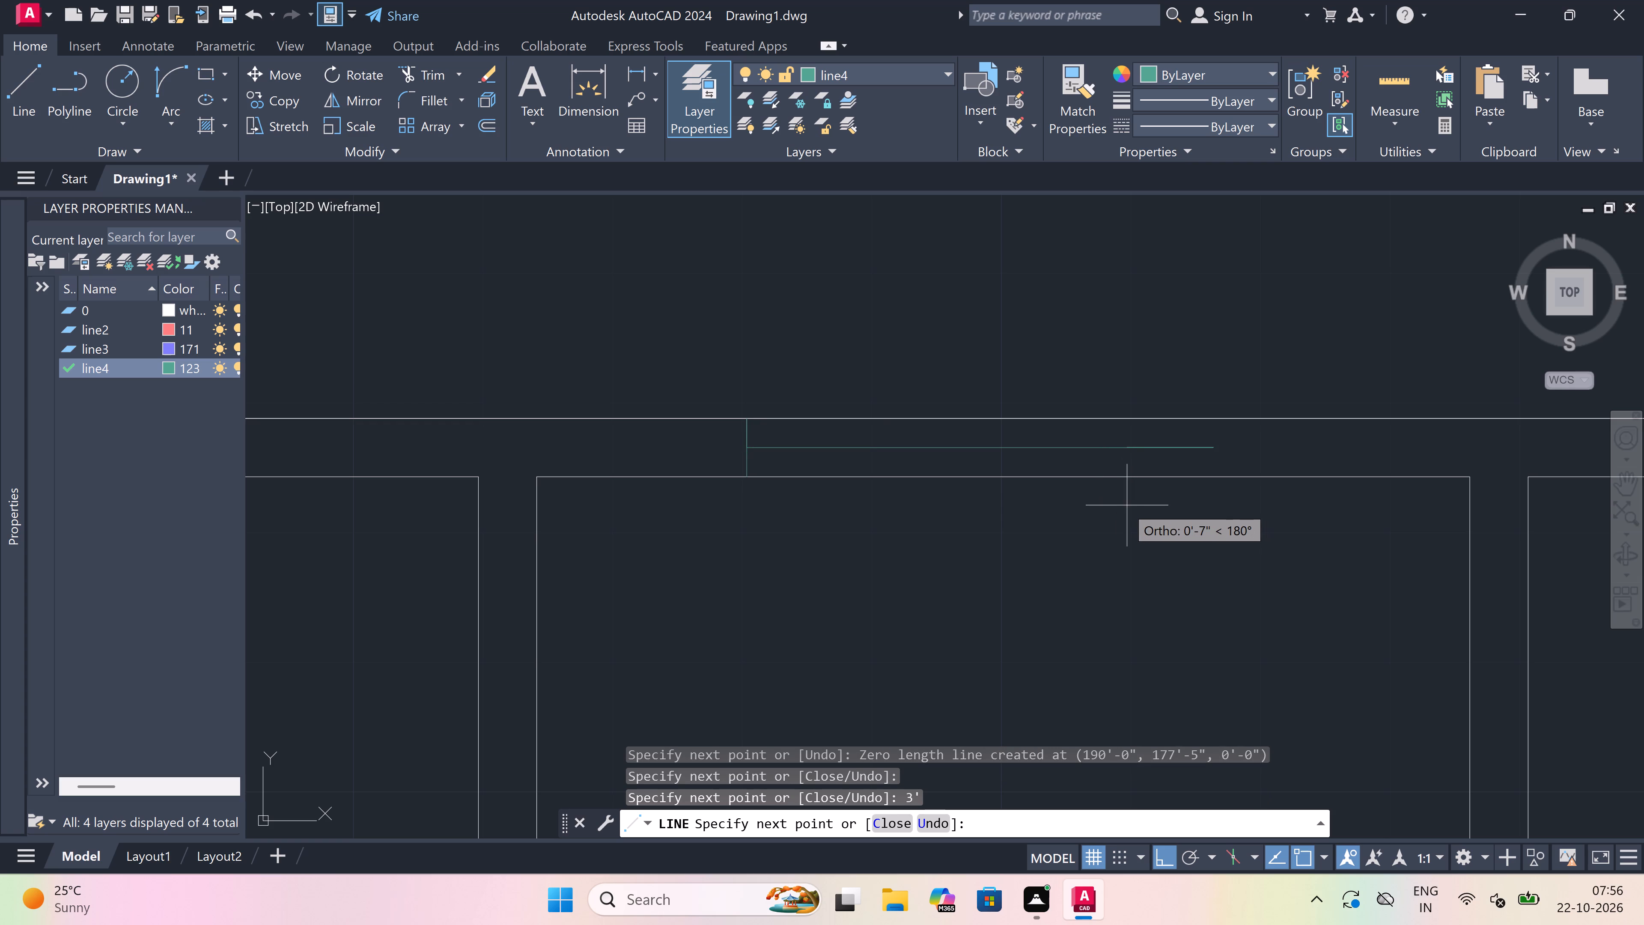
{"action": "left_click", "coordinate": [1218, 420]}
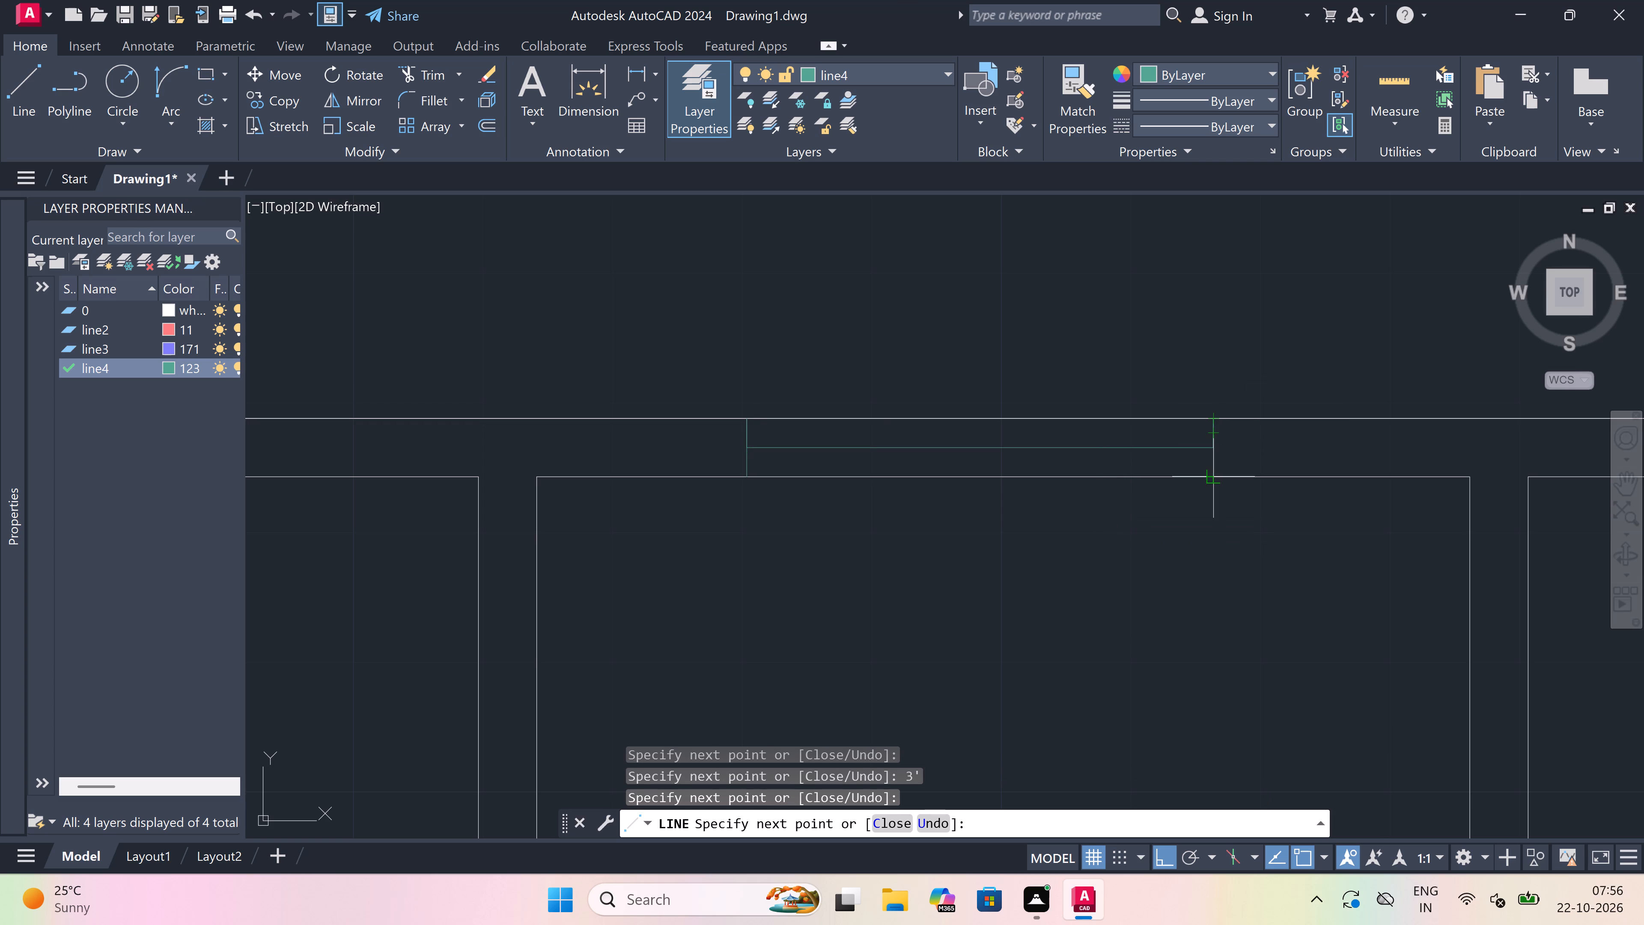
{"action": "left_click", "coordinate": [1218, 480]}
{"action": "key", "text": "Escape"}
Trim the two horizontal wall lines between the end lines of the second upper room's window.
{"action": "key", "text": "t"}
{"action": "key", "text": "r"}
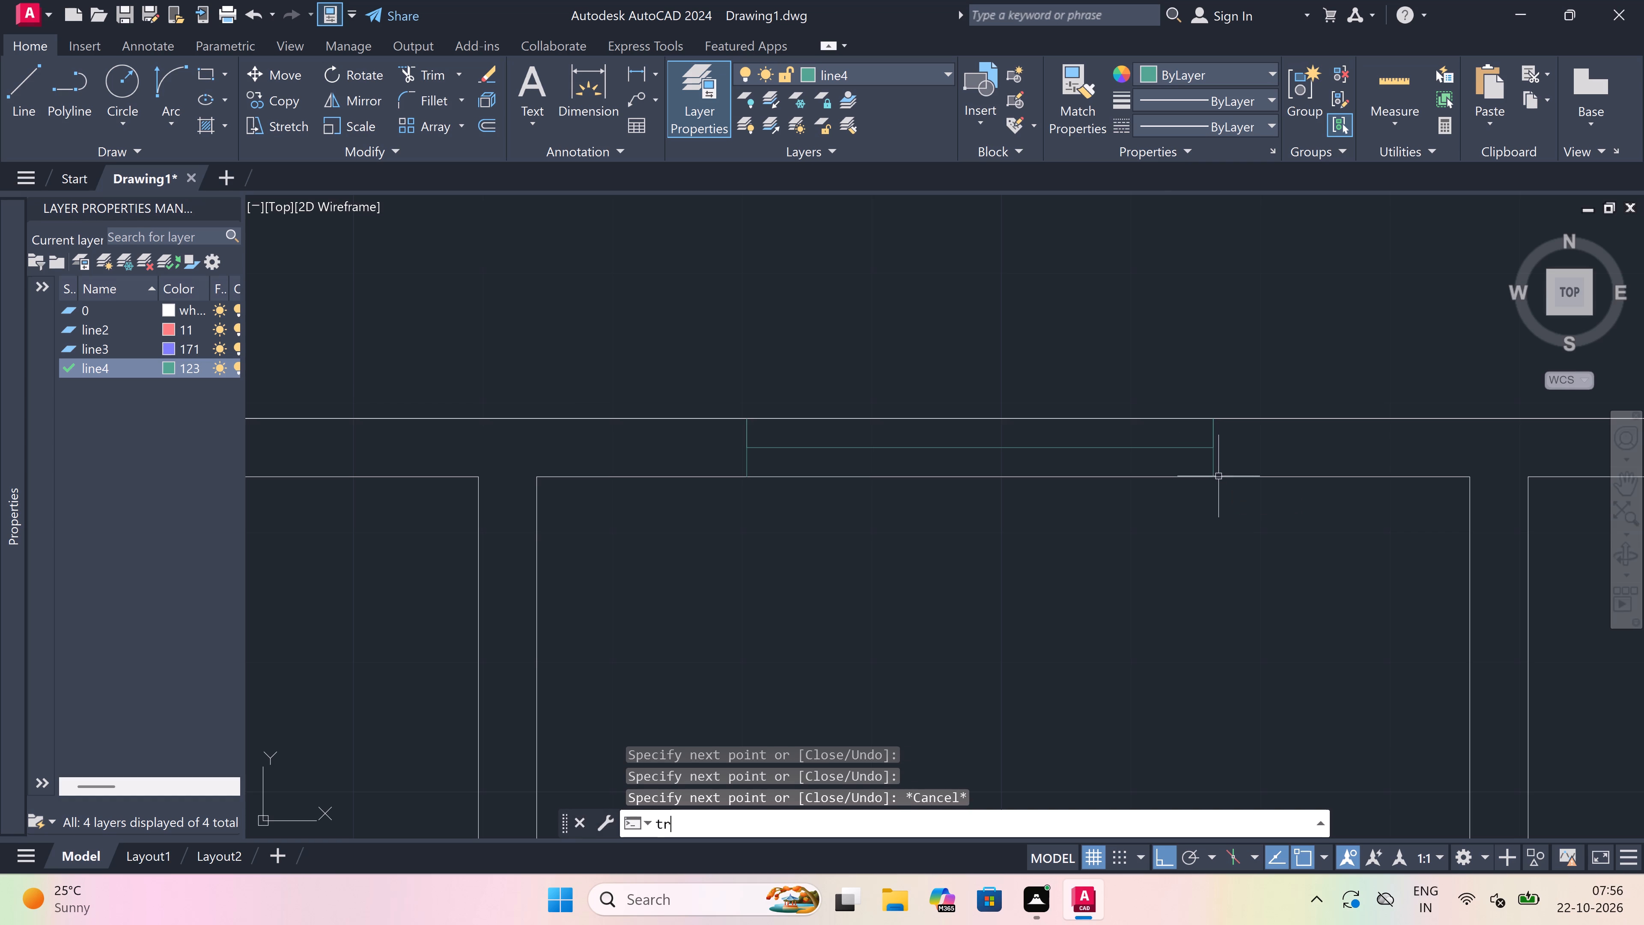
{"action": "key", "text": "space"}
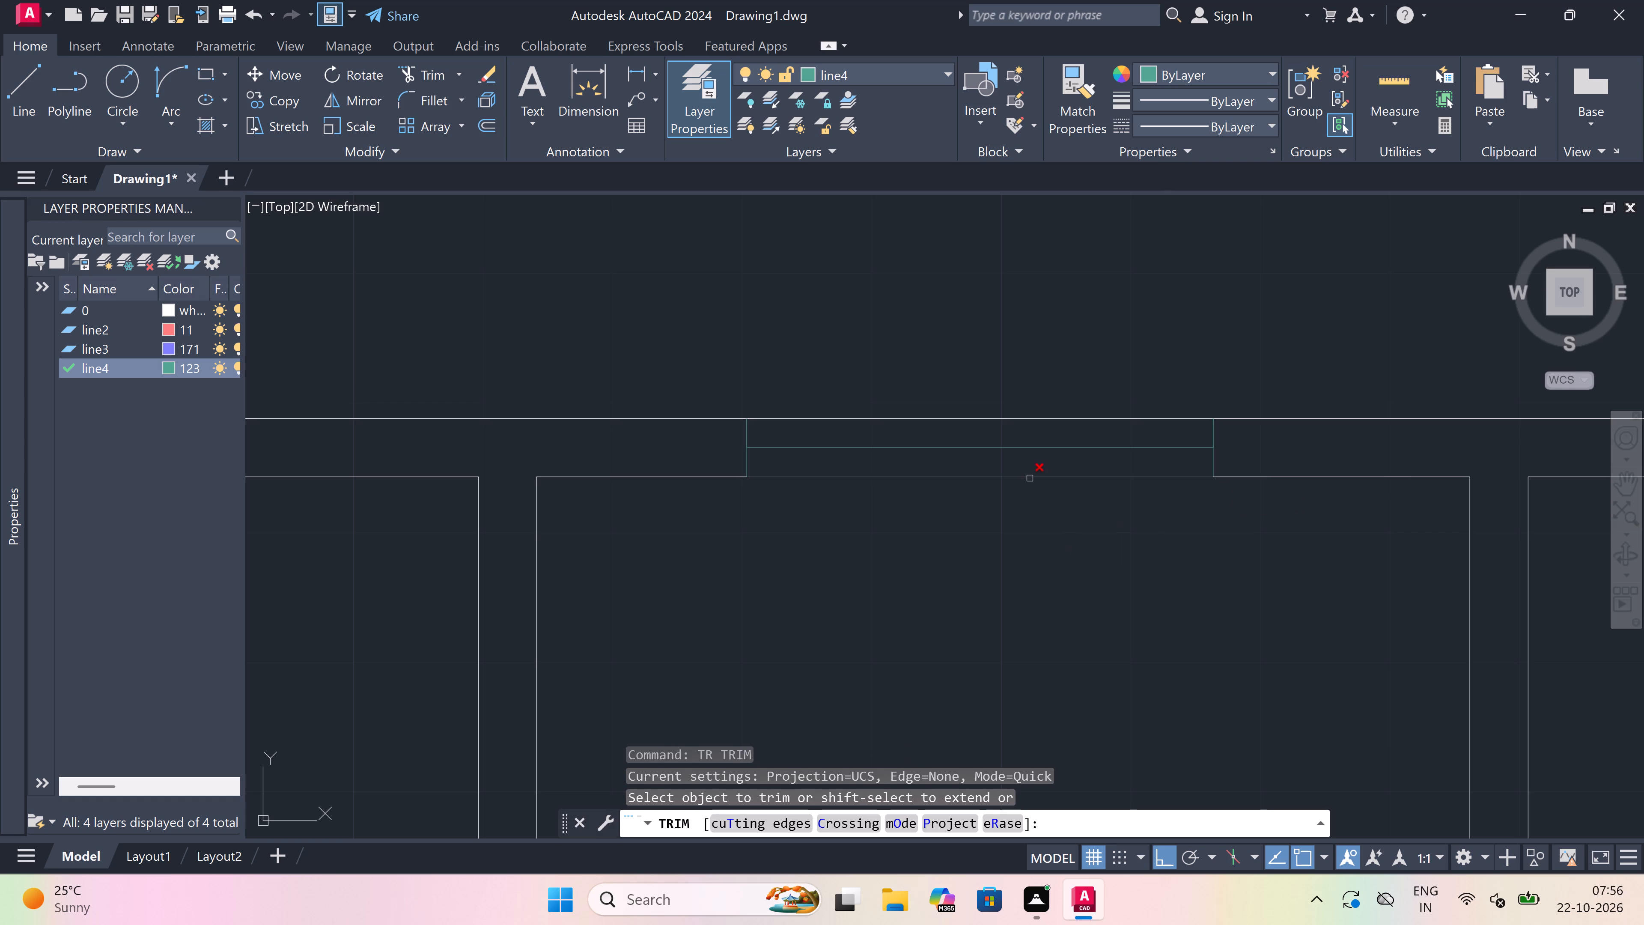
{"action": "double_click", "coordinate": [1030, 478]}
{"action": "left_click", "coordinate": [1022, 419]}
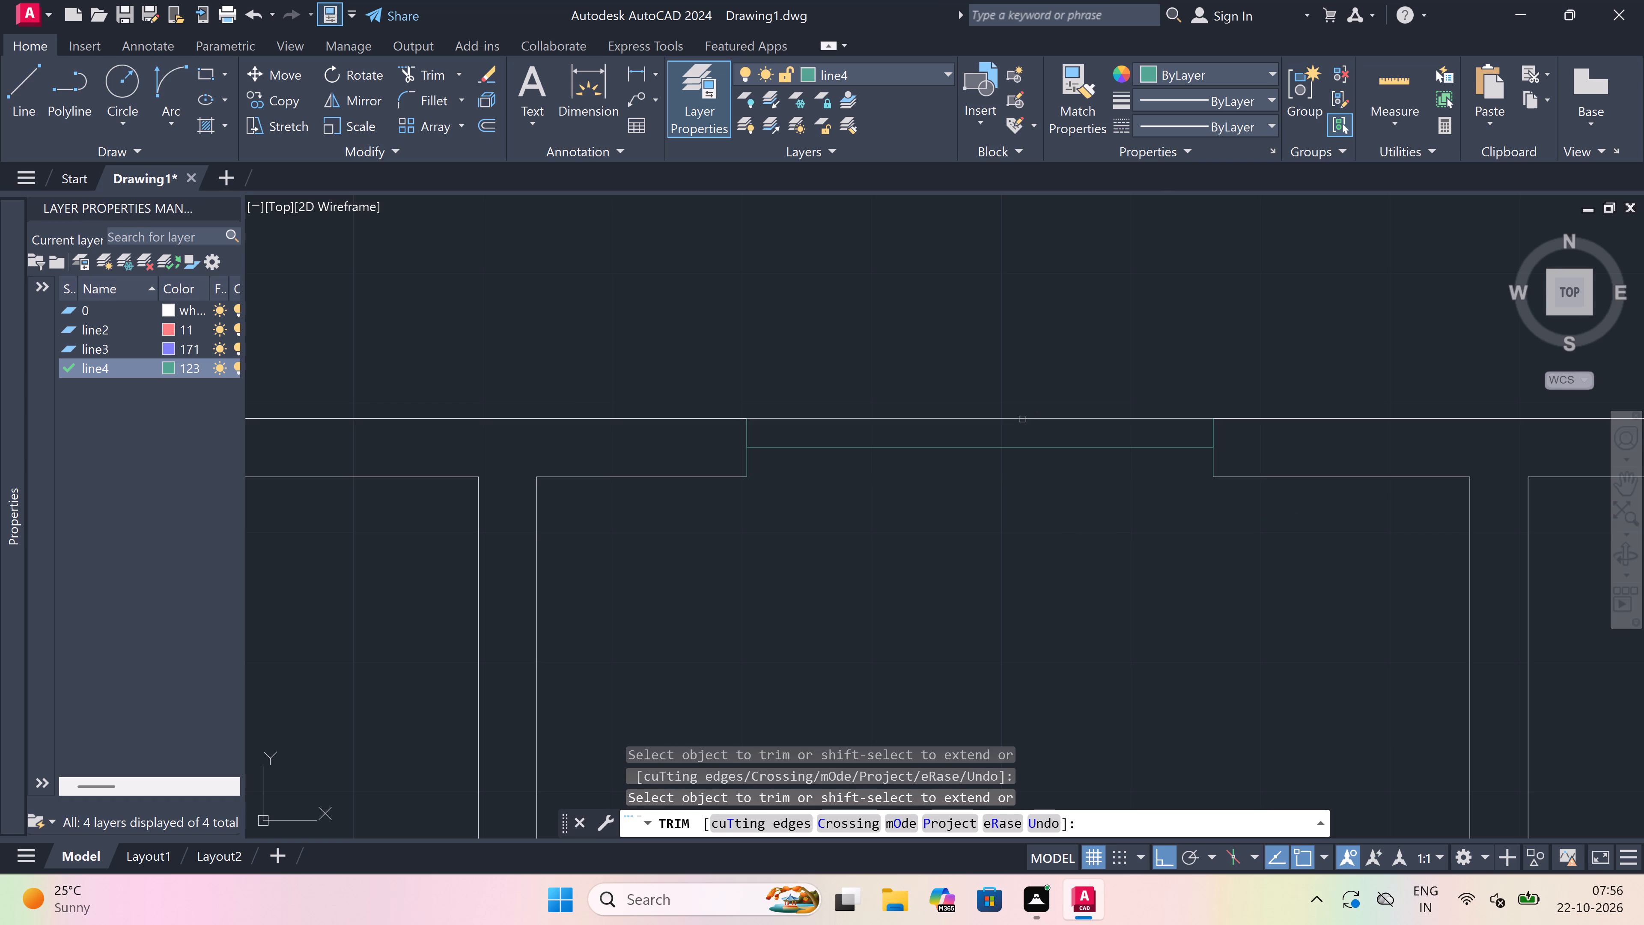
{"action": "left_click", "coordinate": [1022, 419]}
{"action": "double_click", "coordinate": [1022, 419]}
{"action": "key", "text": "Escape"}
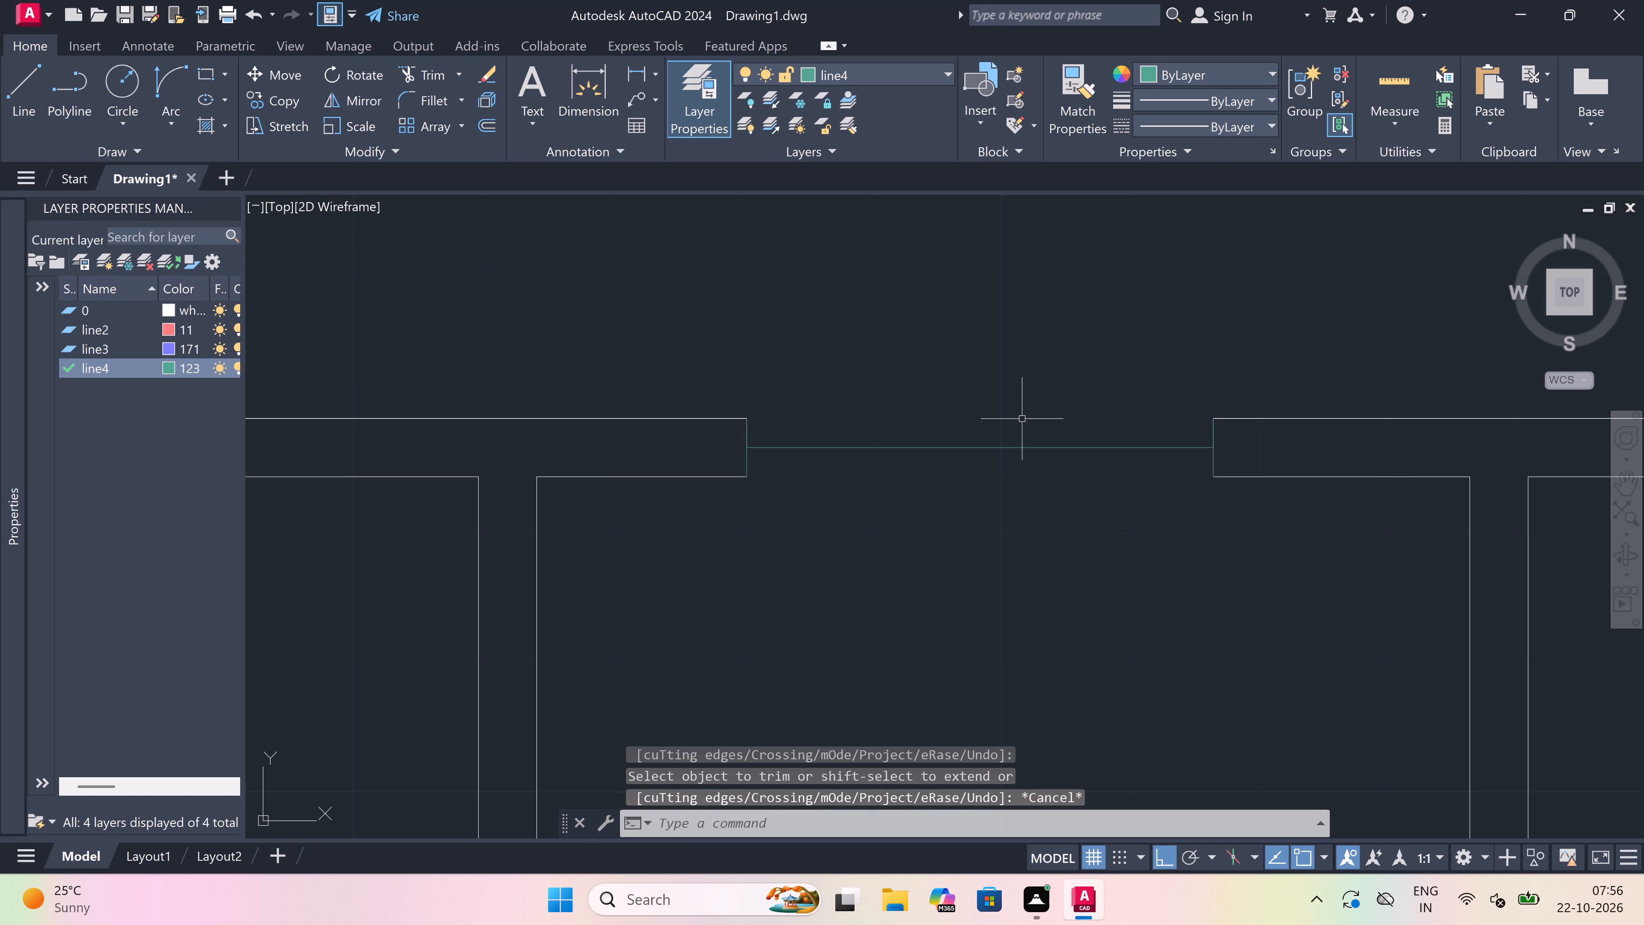
Draw the outer and inner lines of the second upper room's window, joining its end lines along both wall faces.
{"action": "key", "text": "l"}
{"action": "key", "text": "space"}
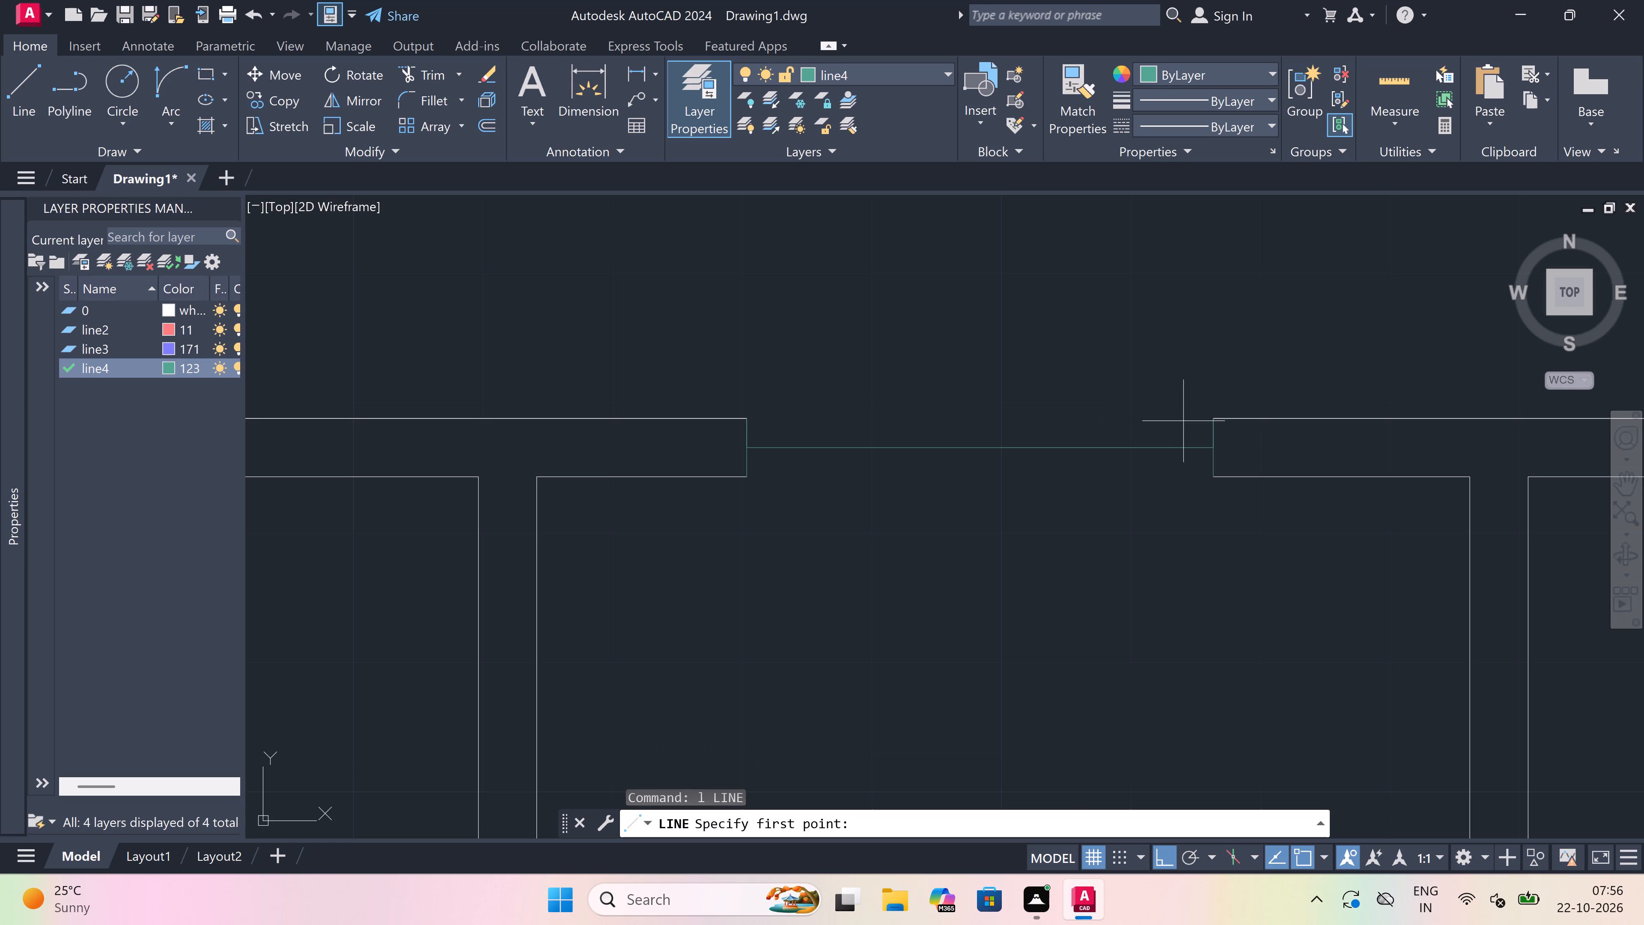
{"action": "double_click", "coordinate": [1219, 415]}
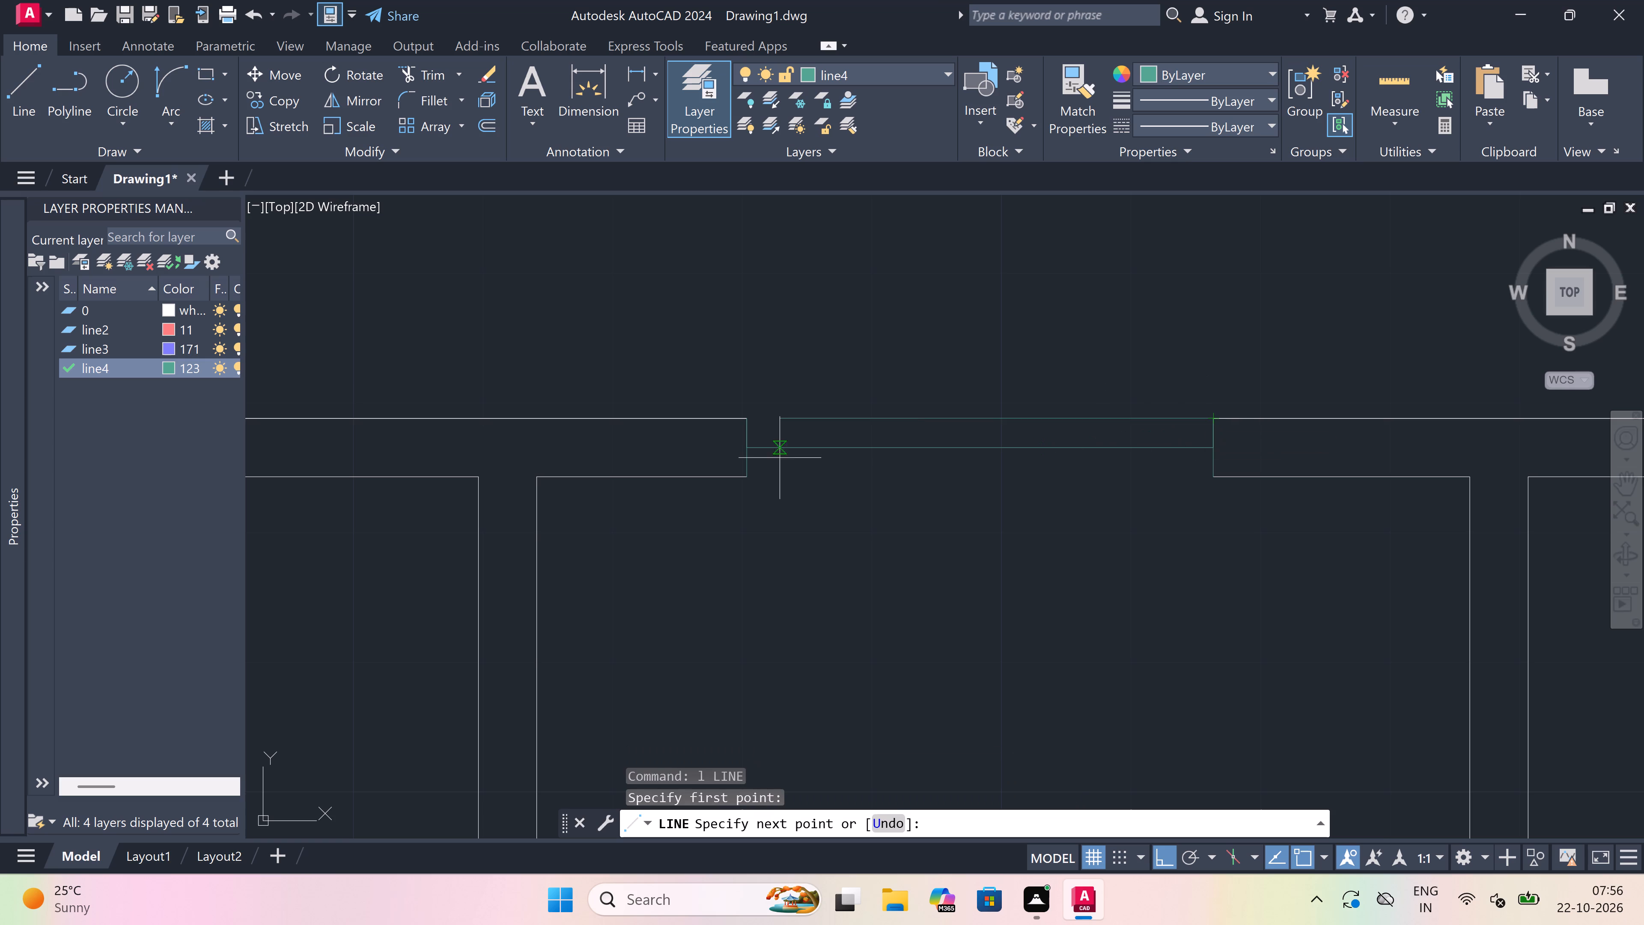
{"action": "left_click", "coordinate": [749, 418]}
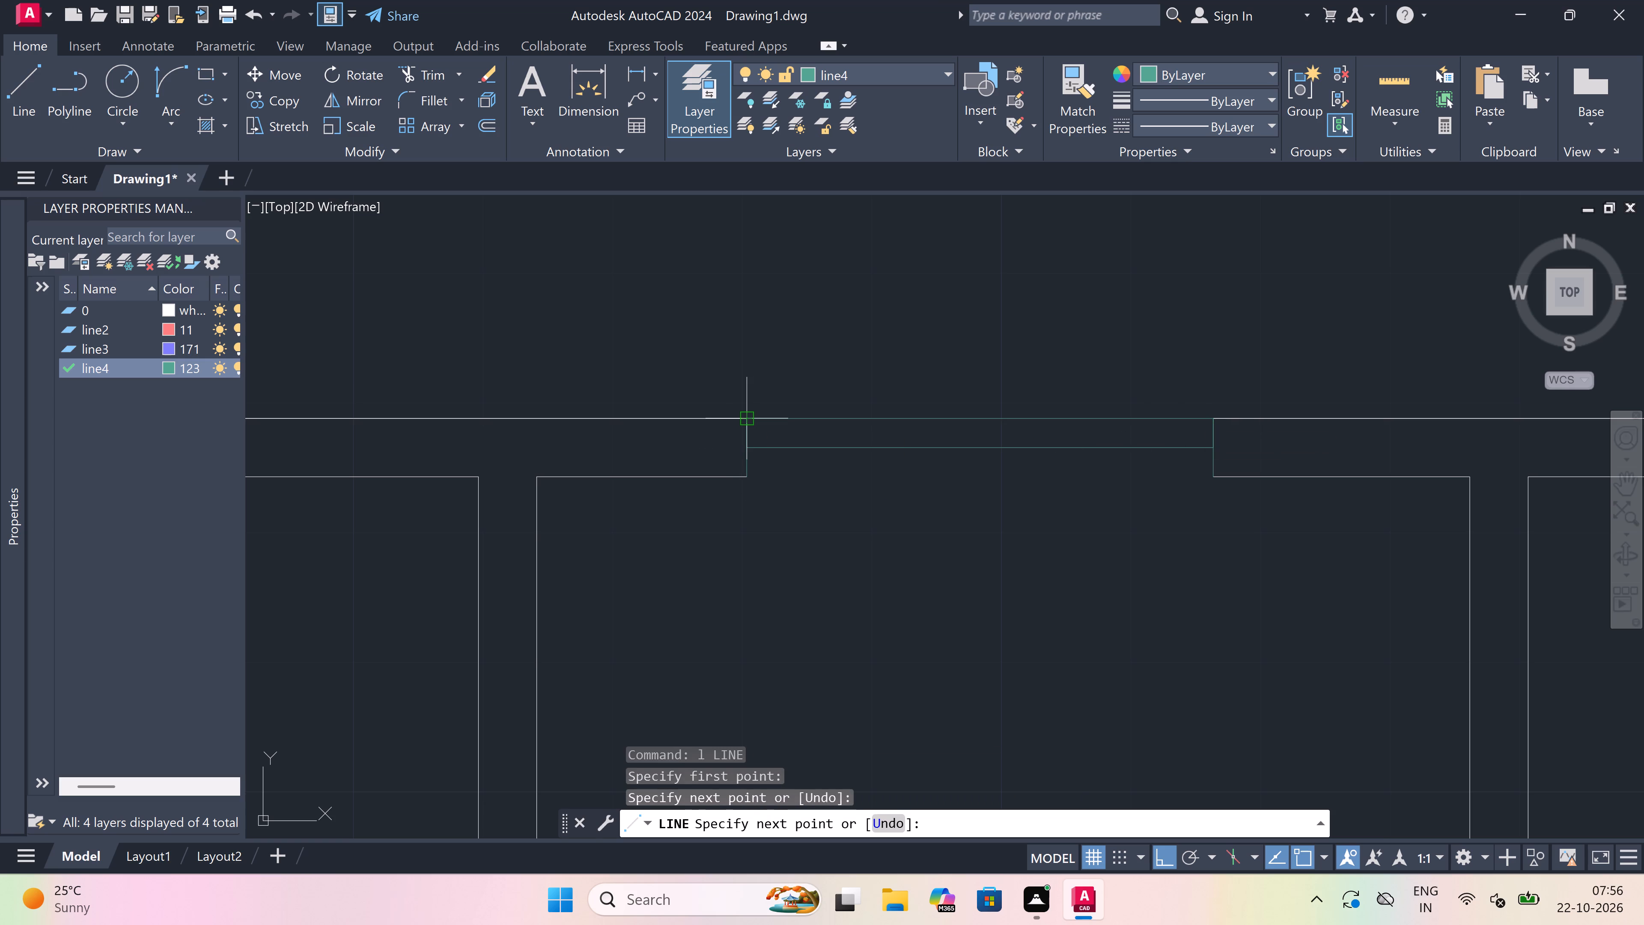
{"action": "key", "text": "Escape"}
{"action": "key", "text": "space"}
{"action": "left_click", "coordinate": [751, 477]}
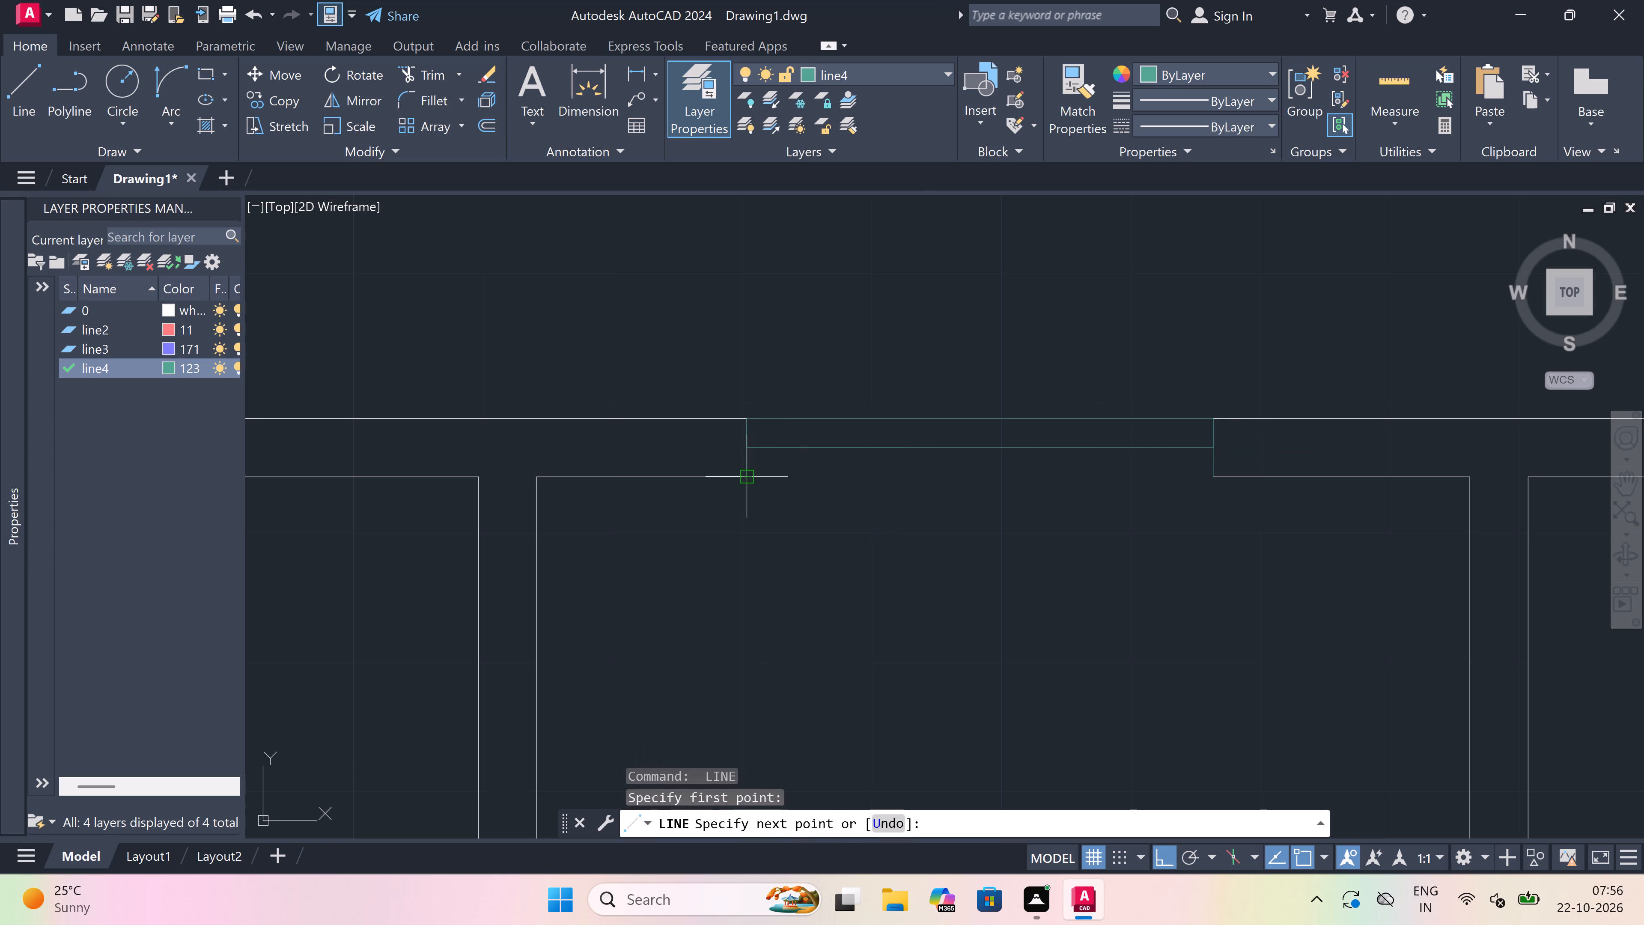
{"action": "left_click", "coordinate": [1209, 476]}
{"action": "key", "text": "Escape"}
Draw a 3' window centre line with an end line across the wall at each end, in the third upper room's top exterior wall.
{"action": "scroll", "coordinate": [706, 490], "scroll_direction": "down", "scroll_amount": 4}
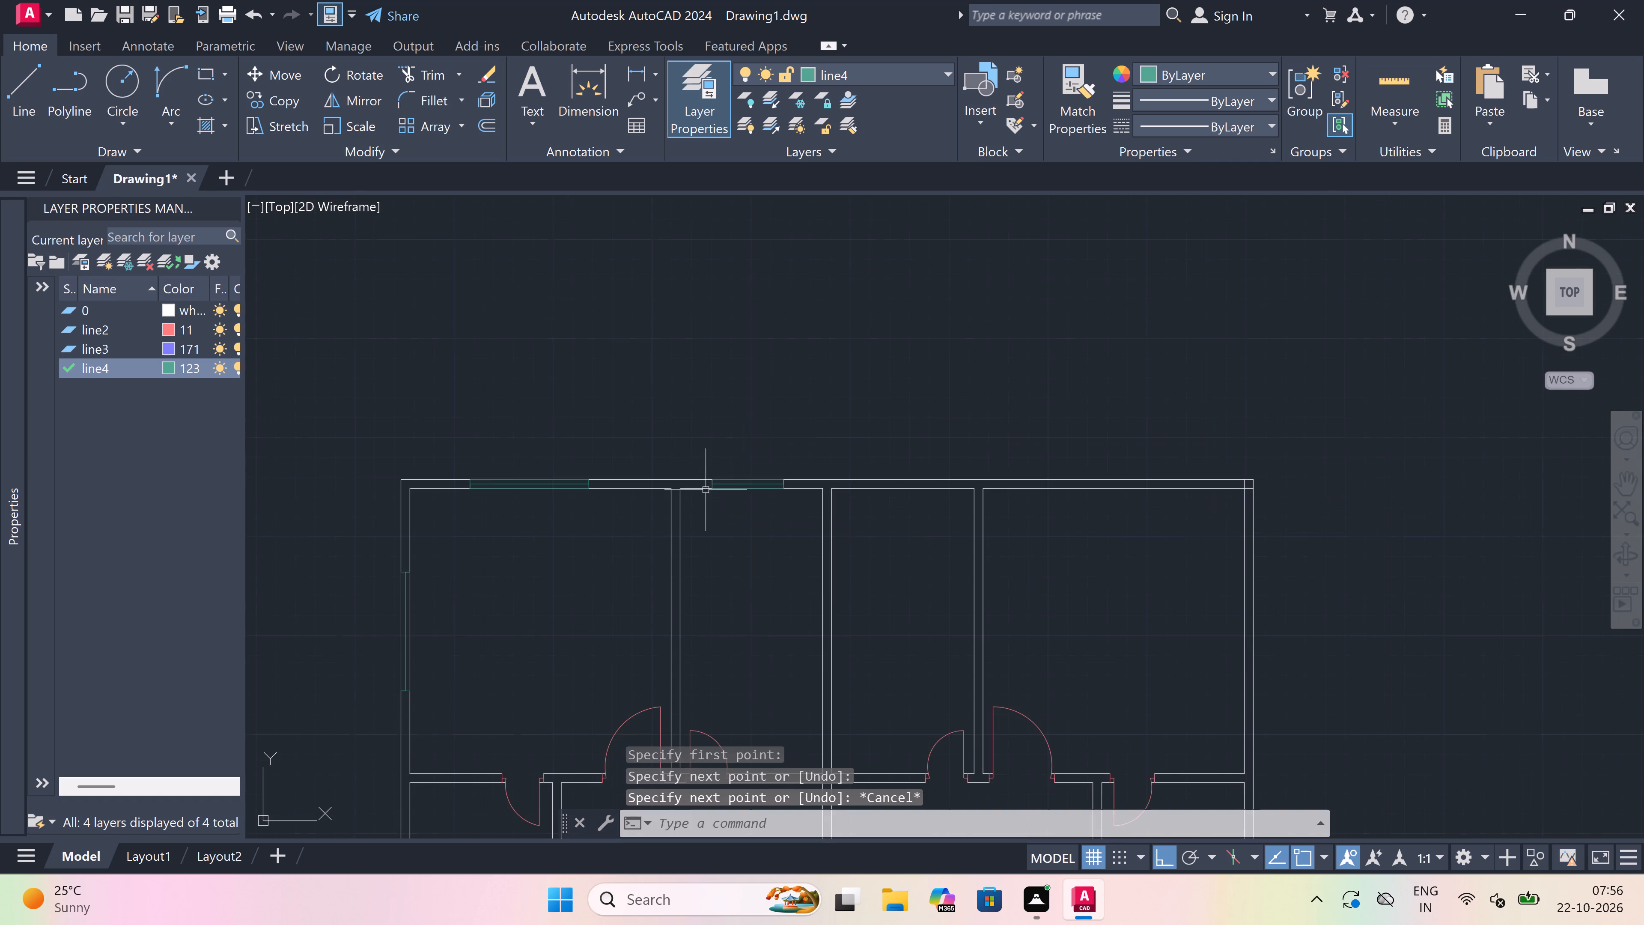
{"action": "scroll", "coordinate": [872, 469], "scroll_direction": "up", "scroll_amount": 3}
{"action": "key", "text": "space"}
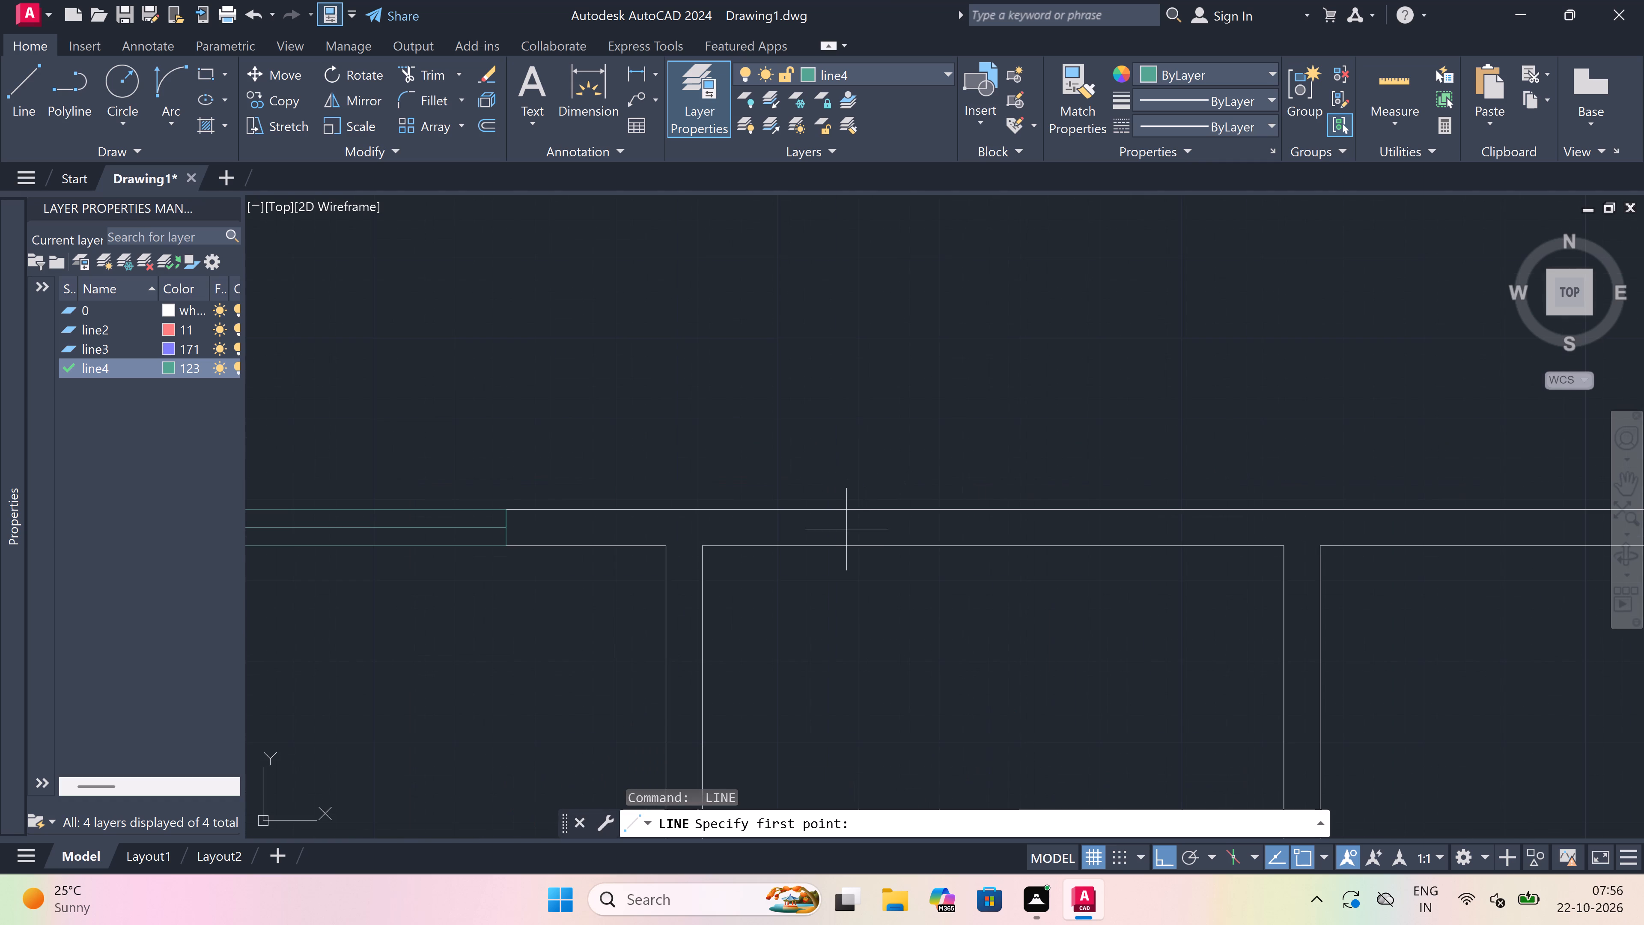
{"action": "double_click", "coordinate": [849, 543]}
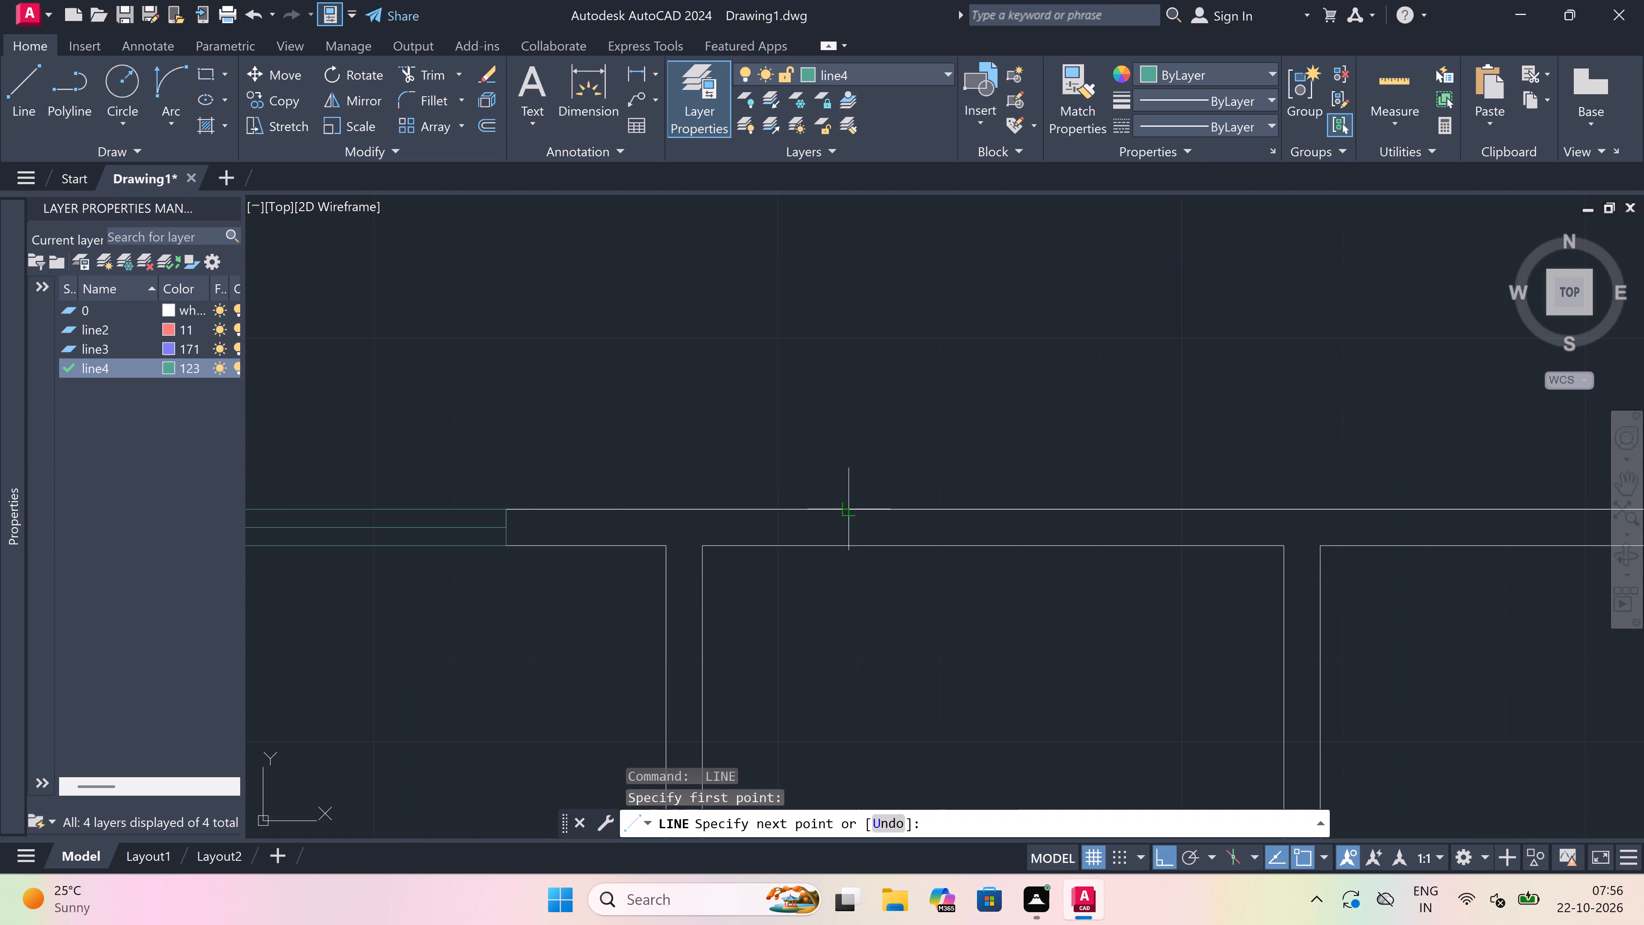
{"action": "left_click", "coordinate": [852, 510]}
{"action": "left_click_drag", "start_coordinate": [852, 524], "coordinate": [873, 527]}
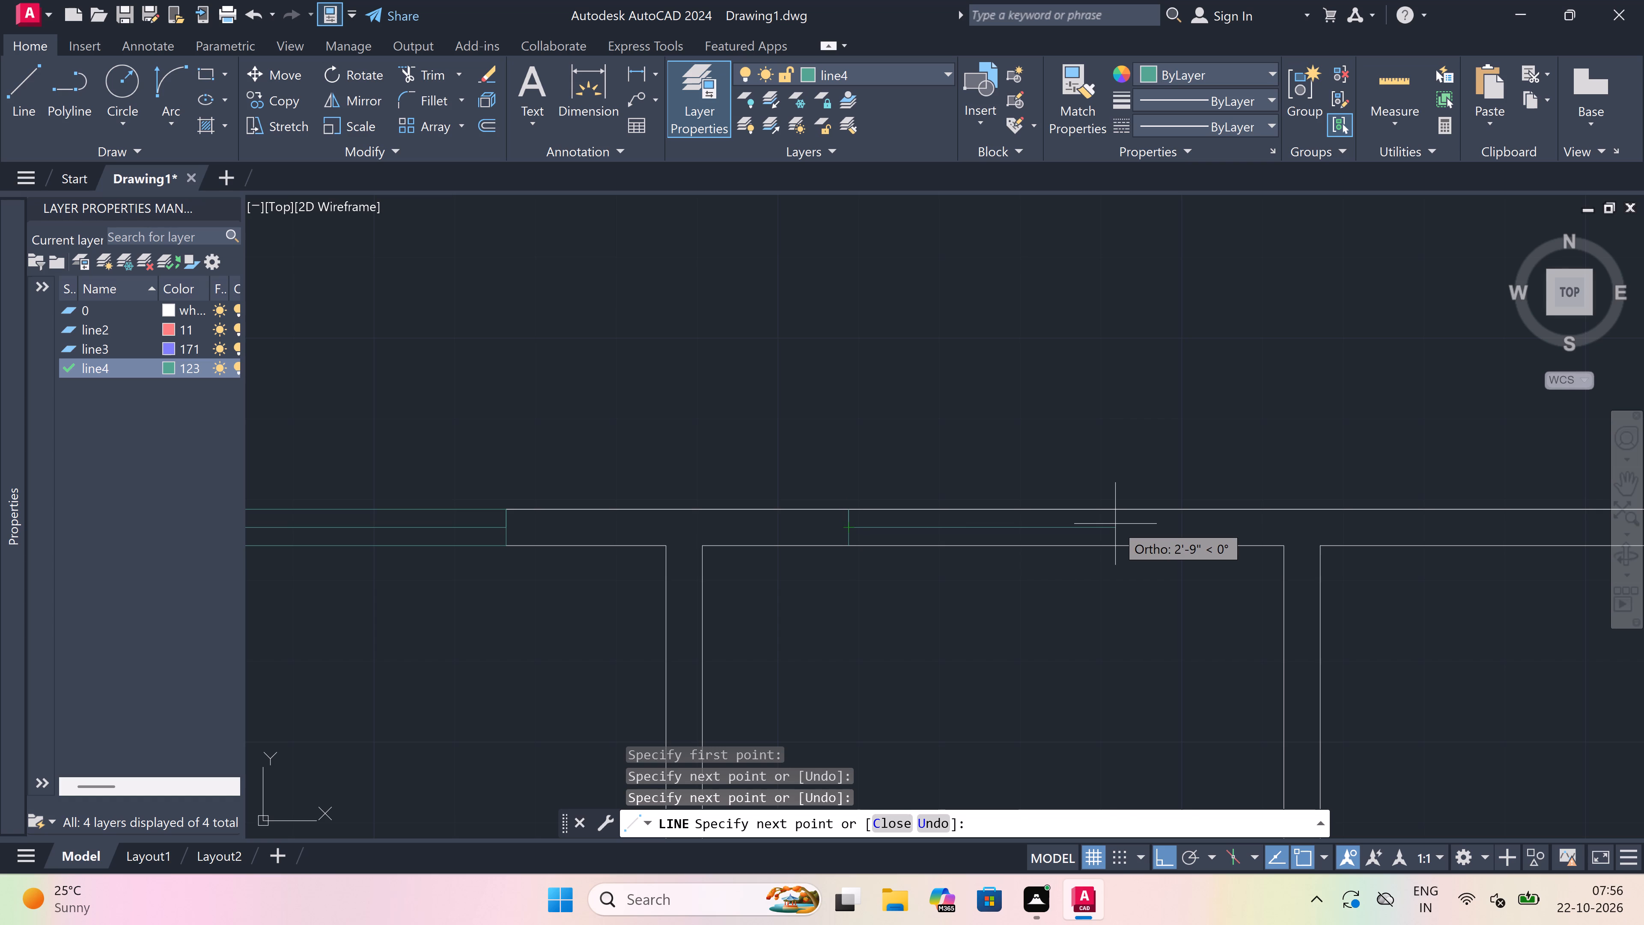
{"action": "type", "text": "3'"}
{"action": "key", "text": "space"}
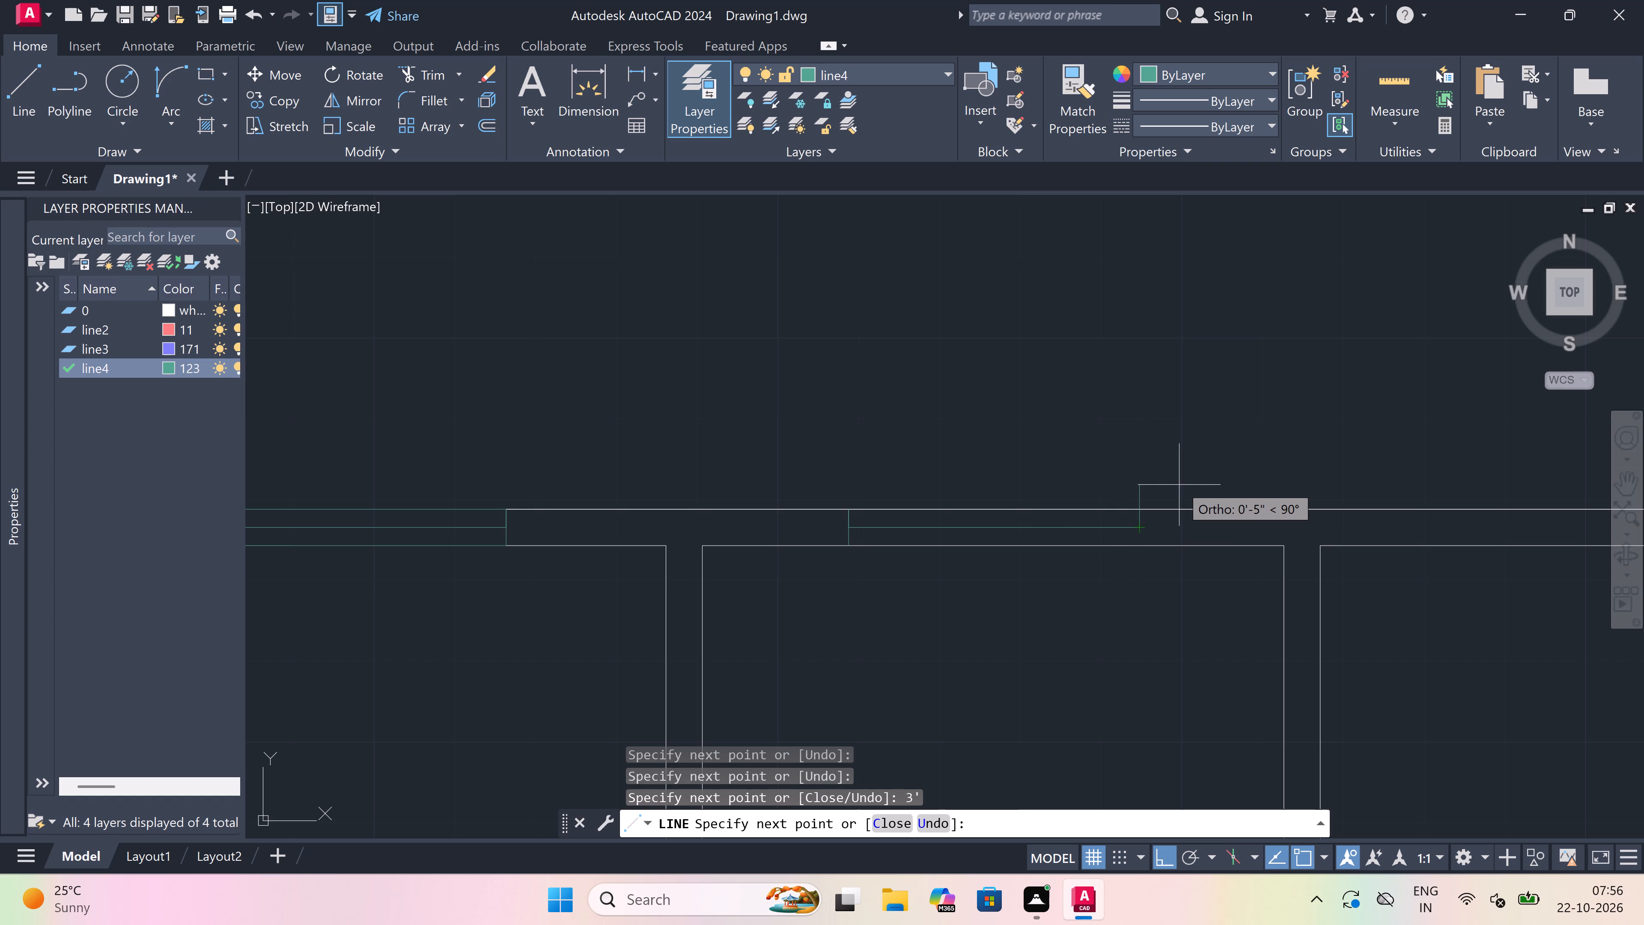
{"action": "left_click", "coordinate": [1140, 507]}
{"action": "left_click", "coordinate": [1141, 548]}
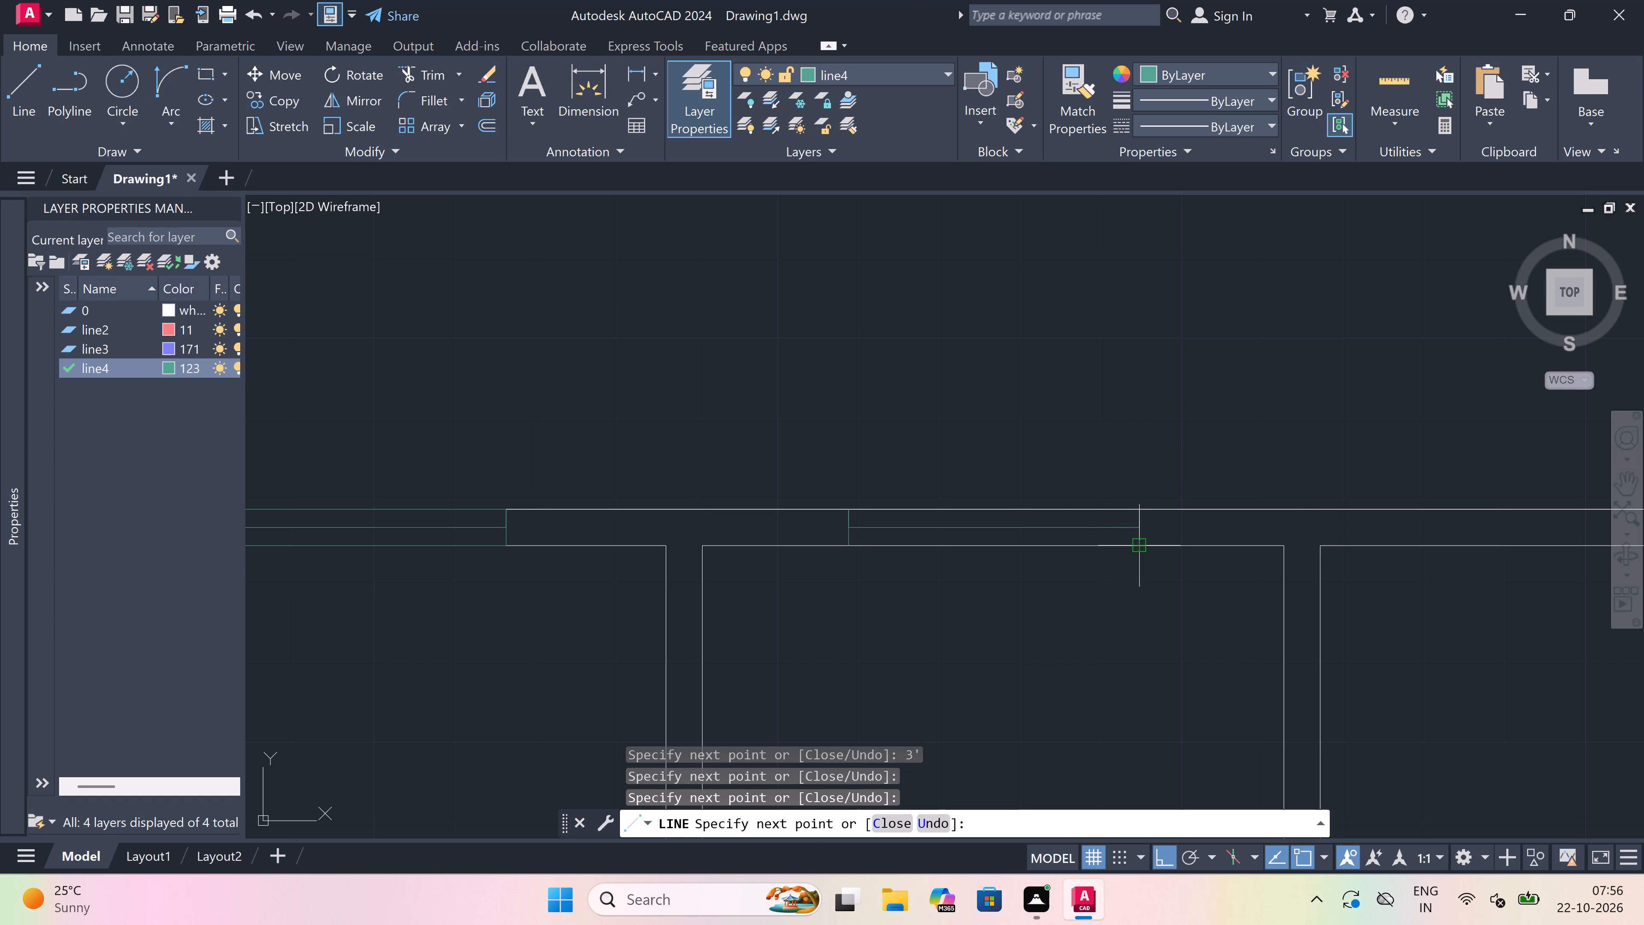
{"action": "key", "text": "Escape"}
Trim the two horizontal wall lines between the end lines of the third upper room's window.
{"action": "type", "text": "tr"}
{"action": "key", "text": "space"}
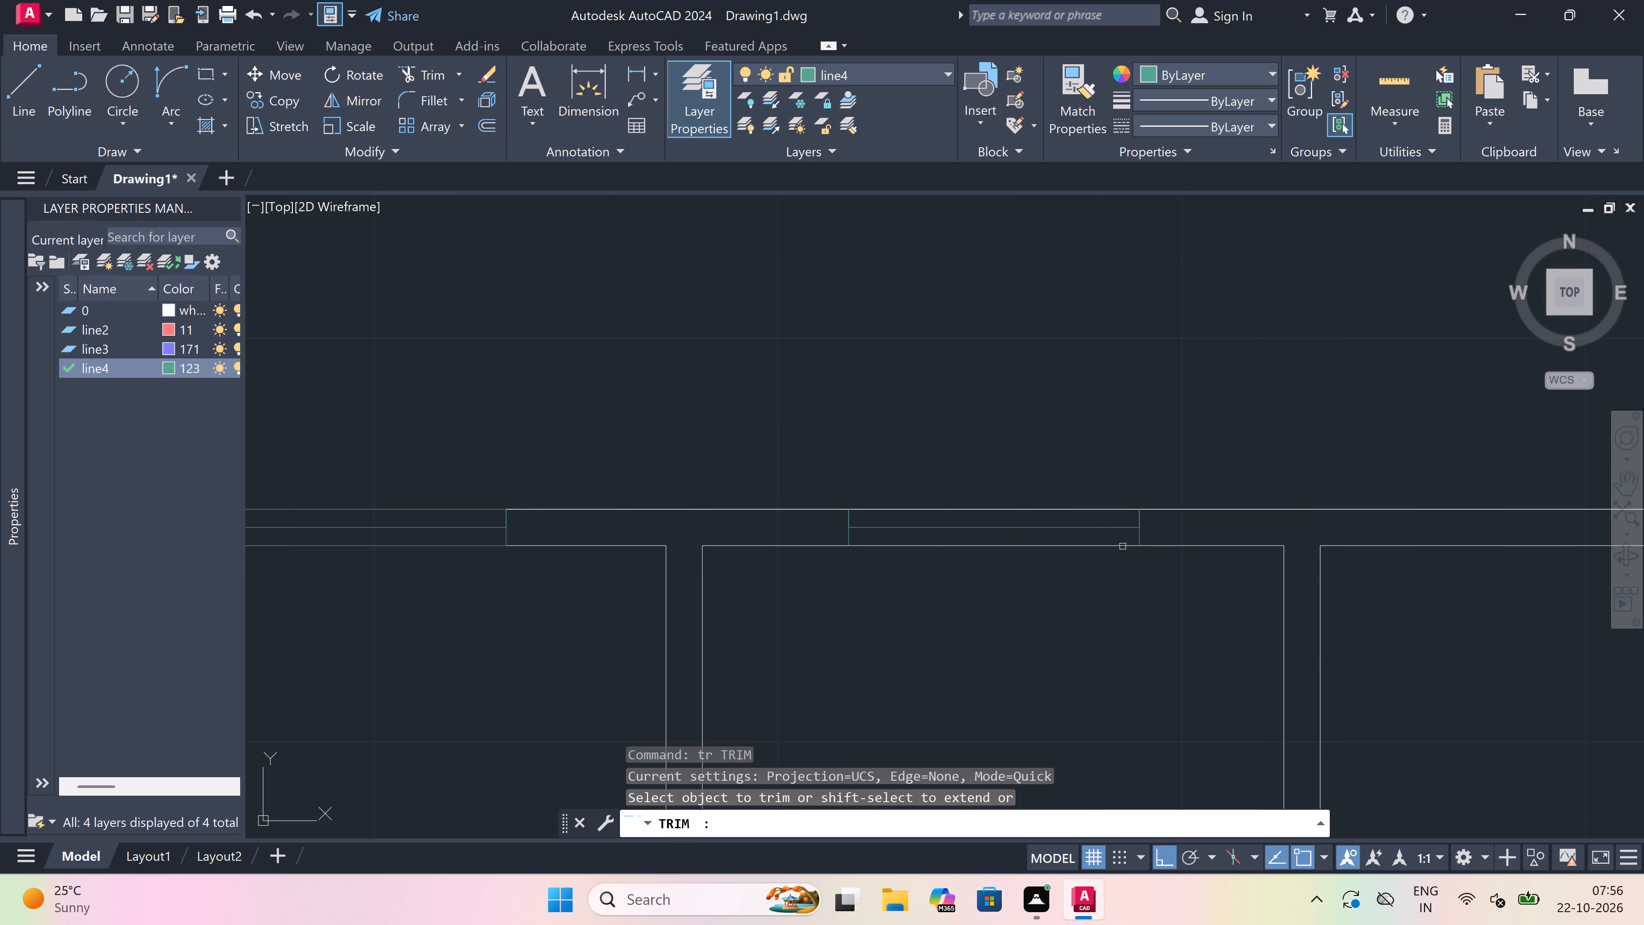
{"action": "scroll", "coordinate": [1037, 534], "scroll_direction": "up", "scroll_amount": 1}
{"action": "left_click", "coordinate": [1033, 546]}
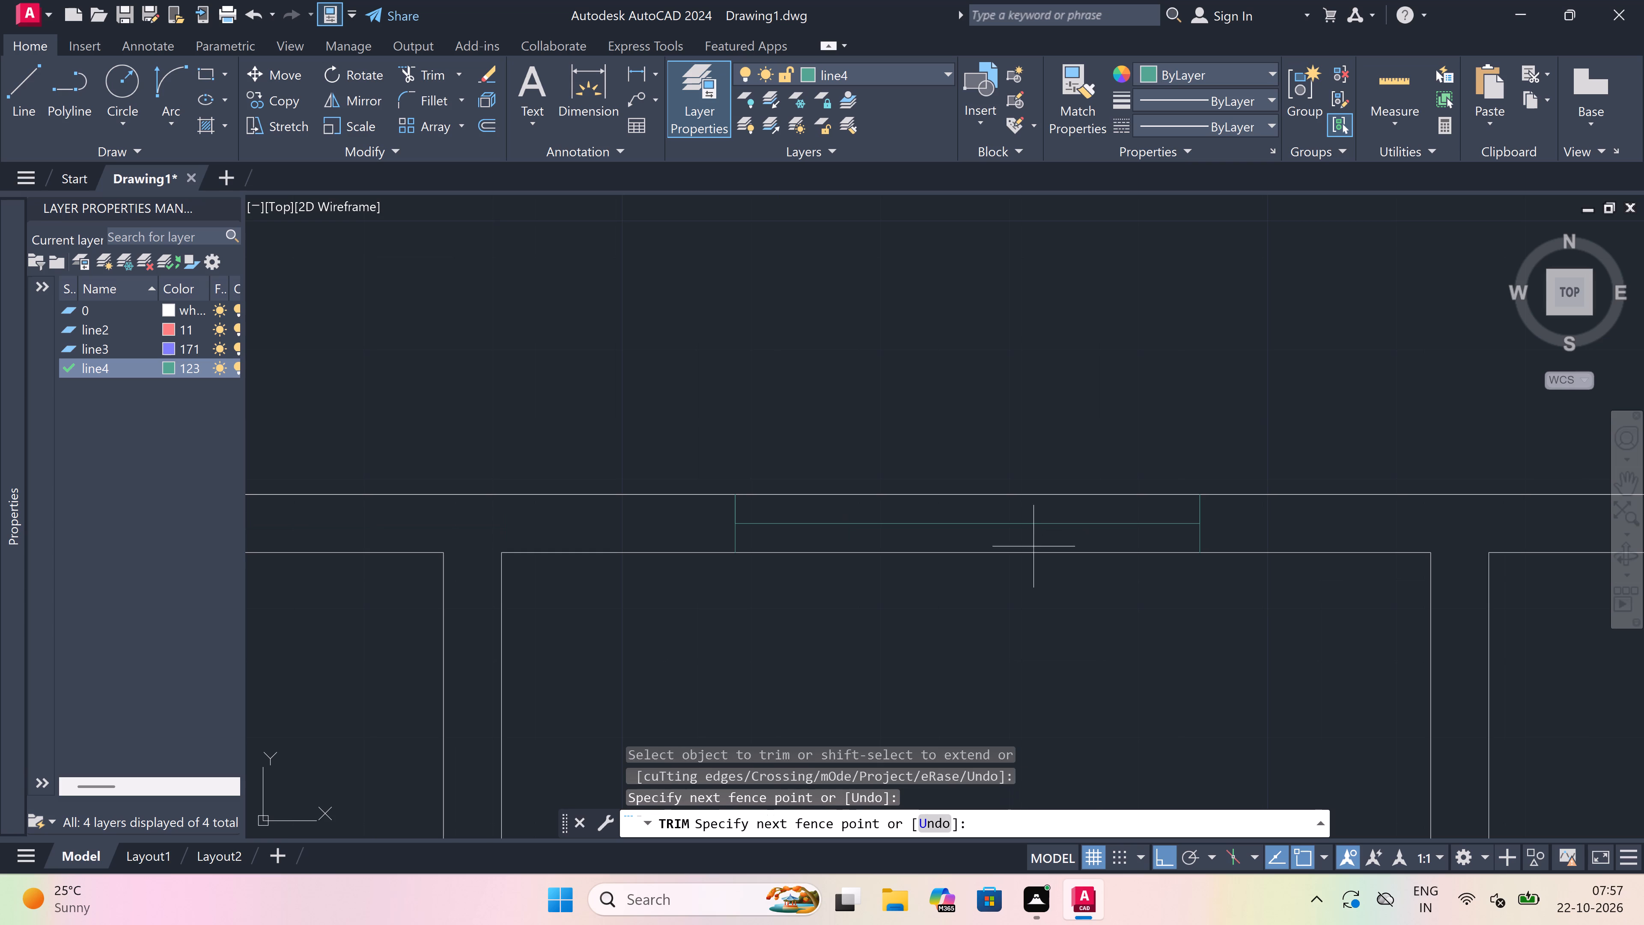
{"action": "left_click", "coordinate": [1006, 654]}
{"action": "left_click", "coordinate": [981, 440]}
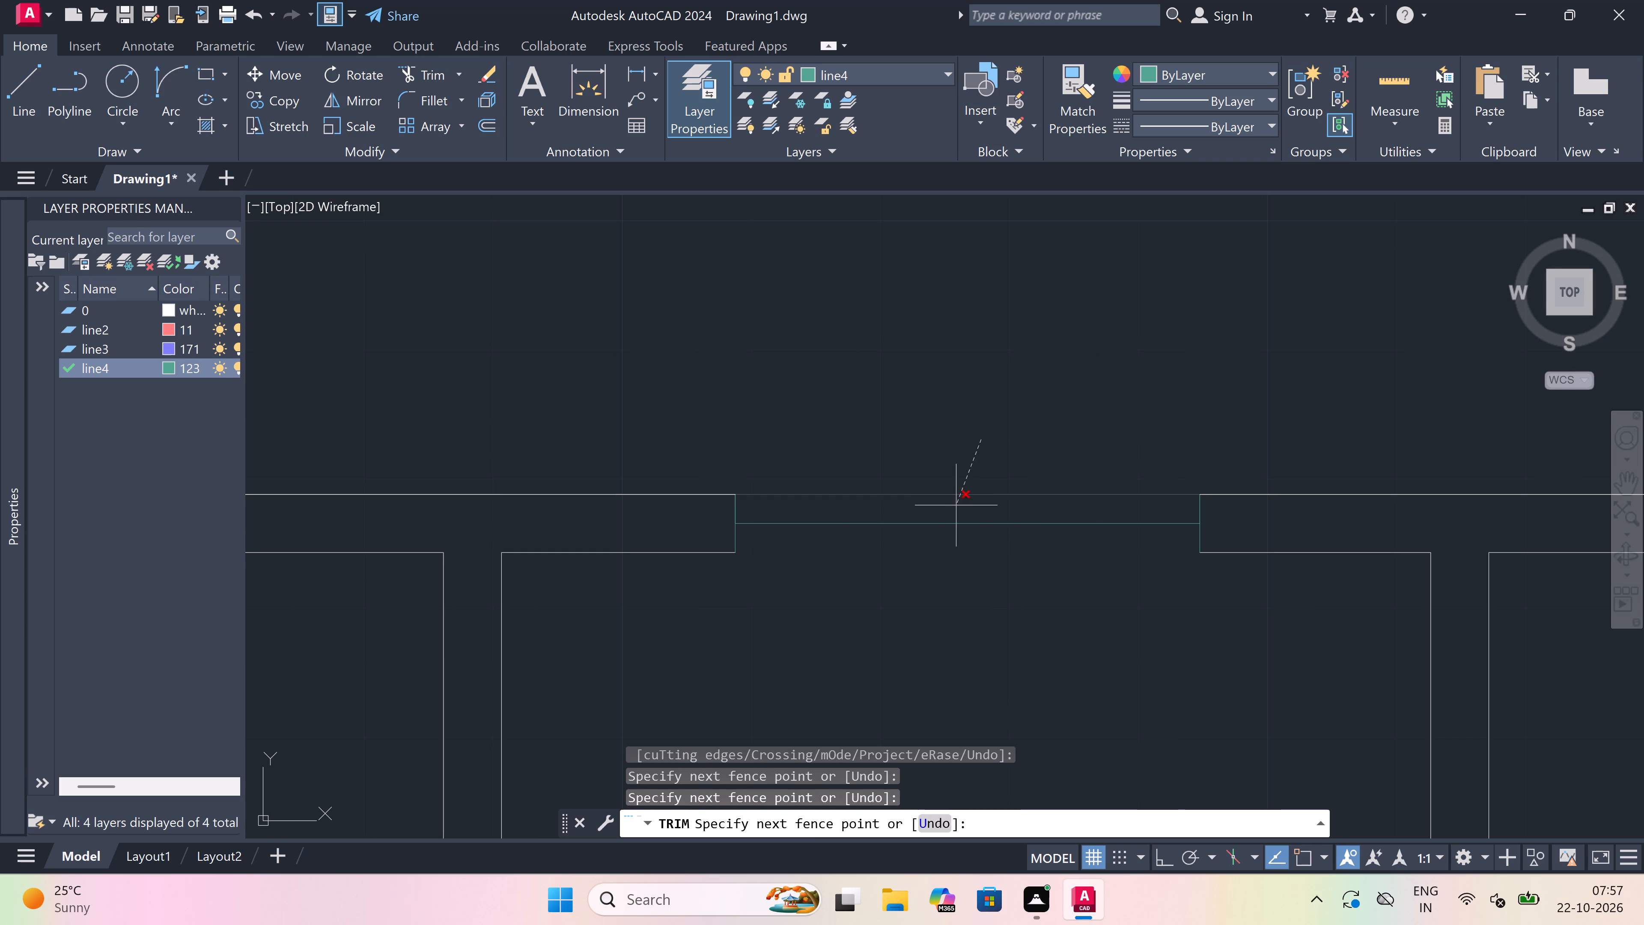
{"action": "left_click", "coordinate": [956, 505]}
{"action": "key", "text": "Escape"}
Draw the outer and inner lines of the third upper room's window, joining its end lines along both wall faces.
{"action": "type", "text": "l"}
{"action": "key", "text": "space"}
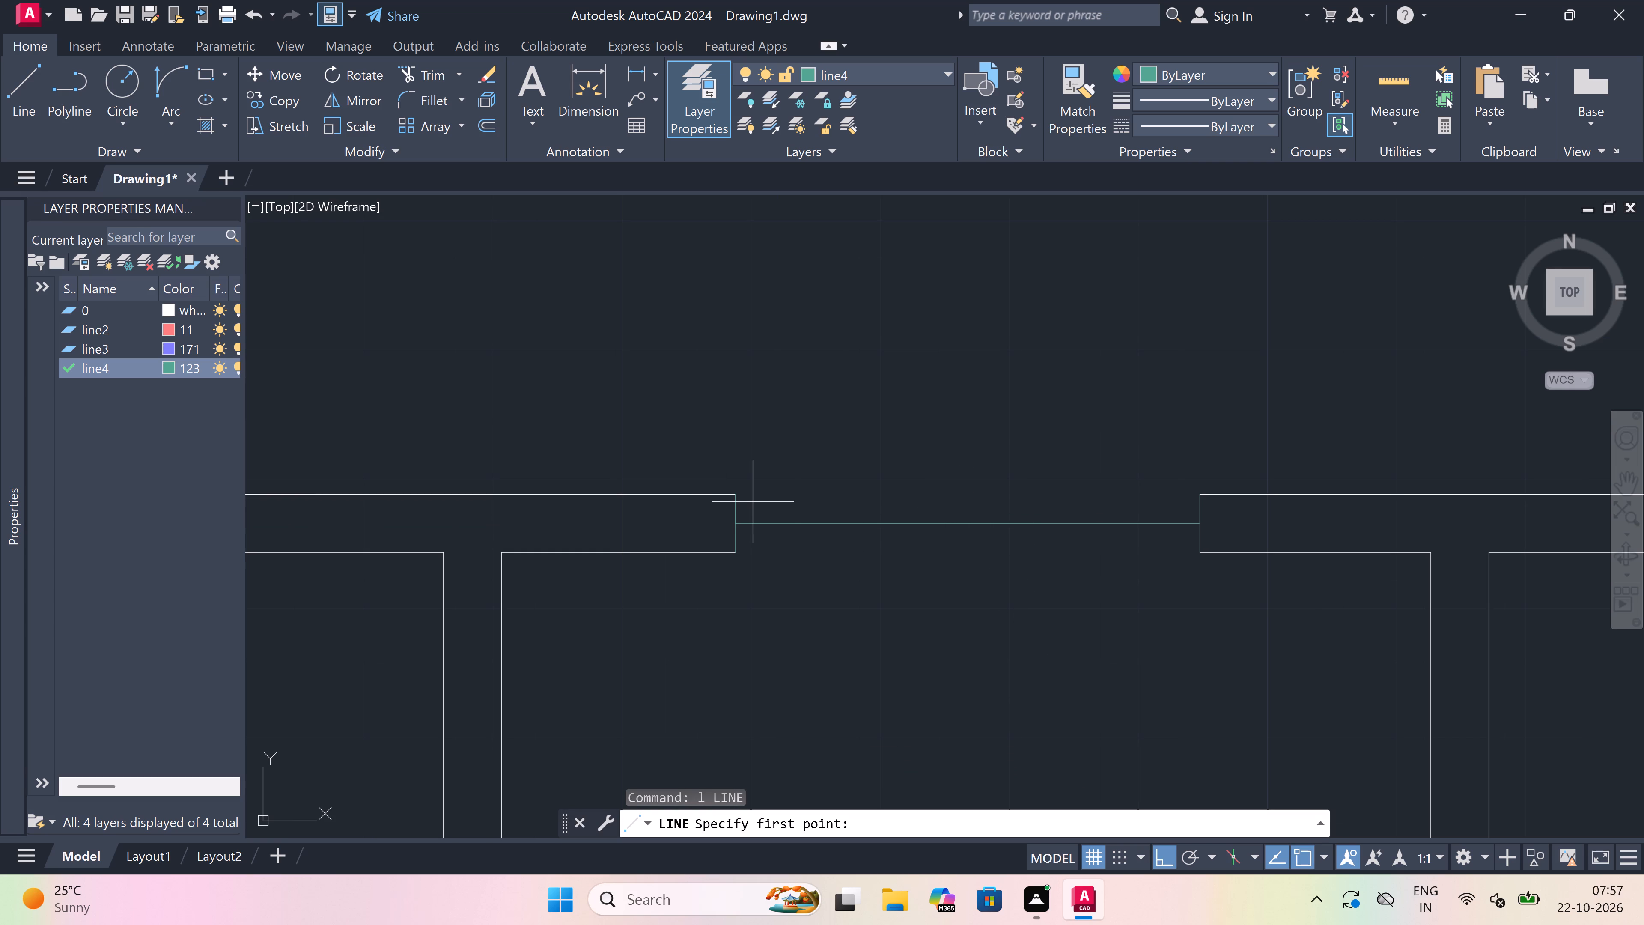
{"action": "left_click_drag", "start_coordinate": [730, 496], "coordinate": [736, 496]}
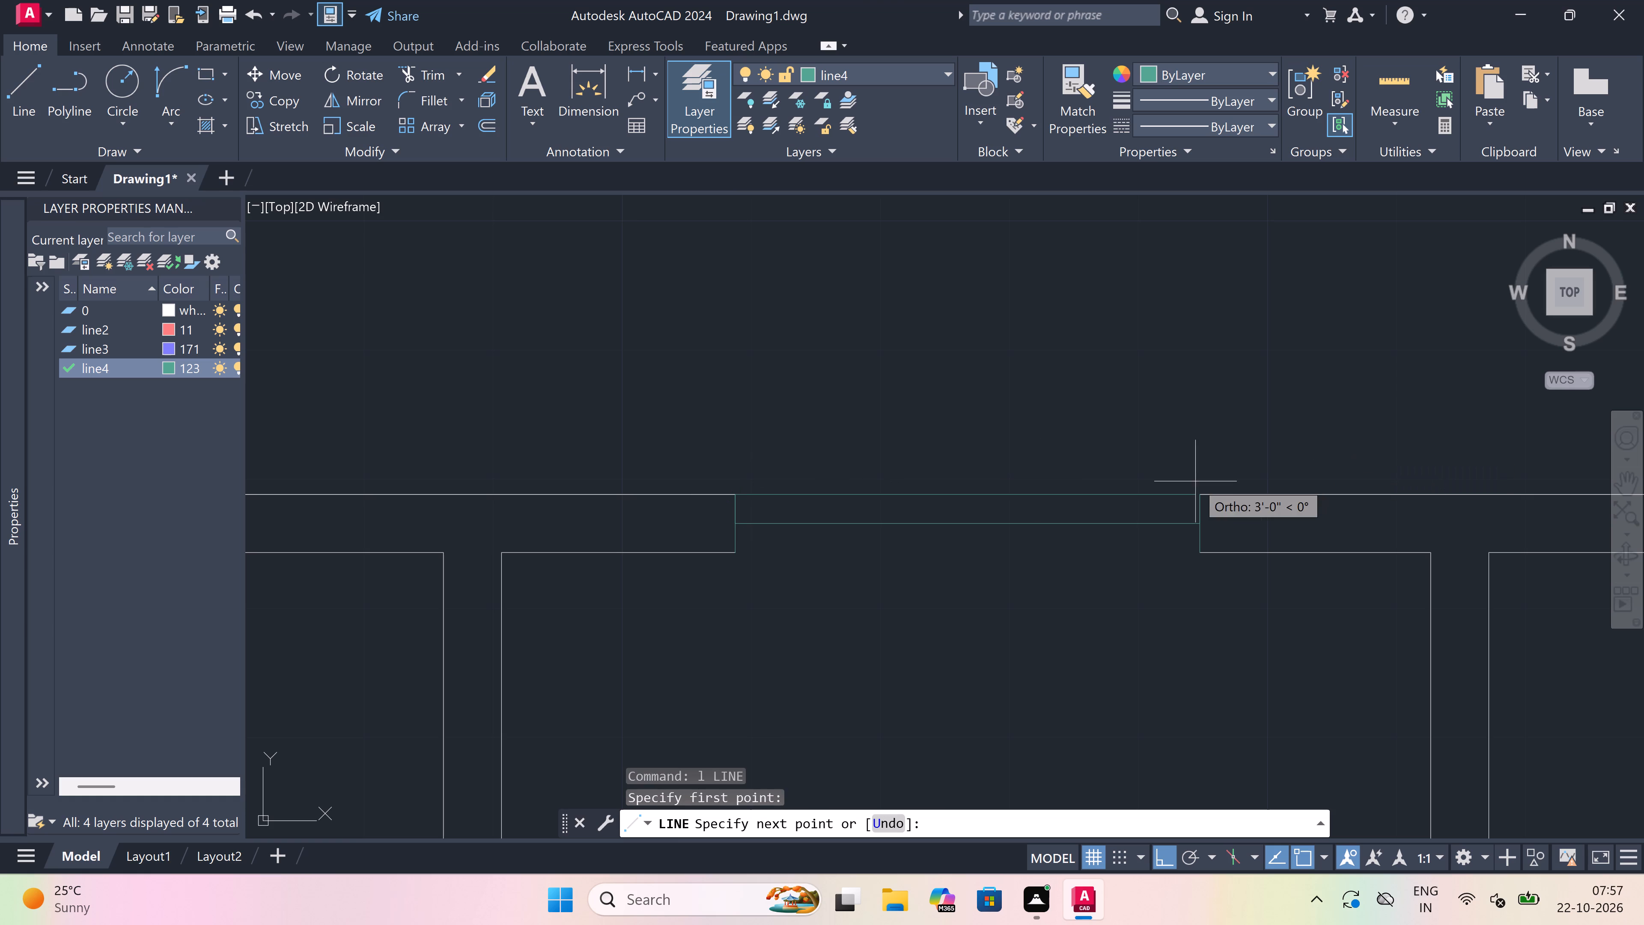
{"action": "left_click", "coordinate": [1198, 489]}
{"action": "key", "text": "Escape"}
{"action": "key", "text": "space"}
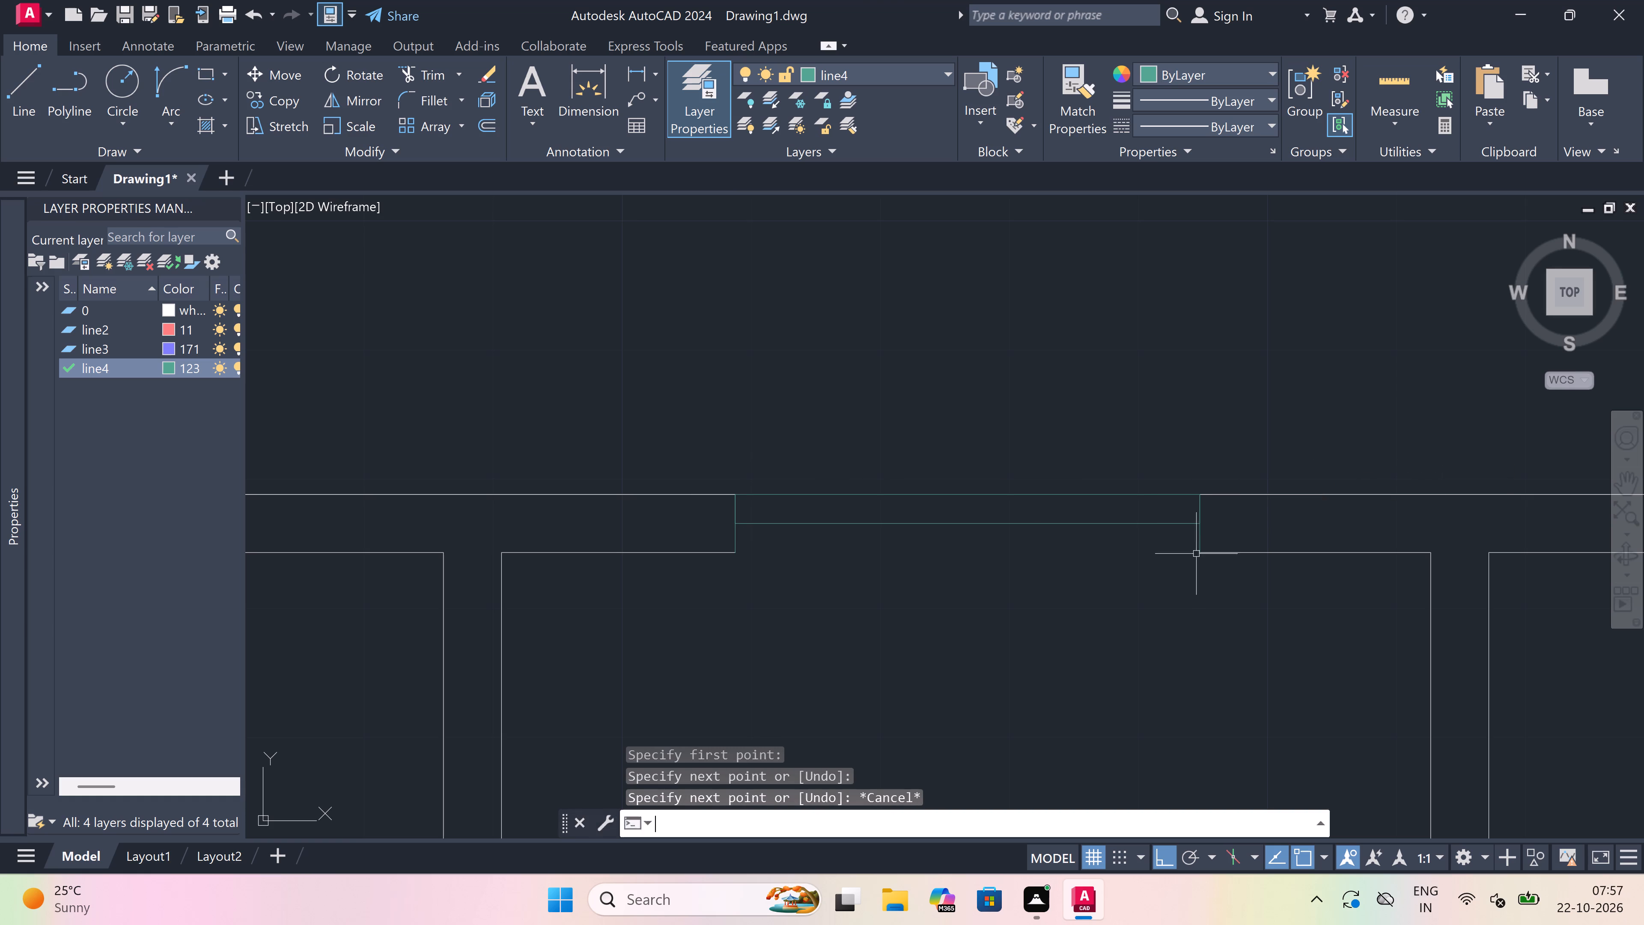
{"action": "left_click", "coordinate": [1197, 554]}
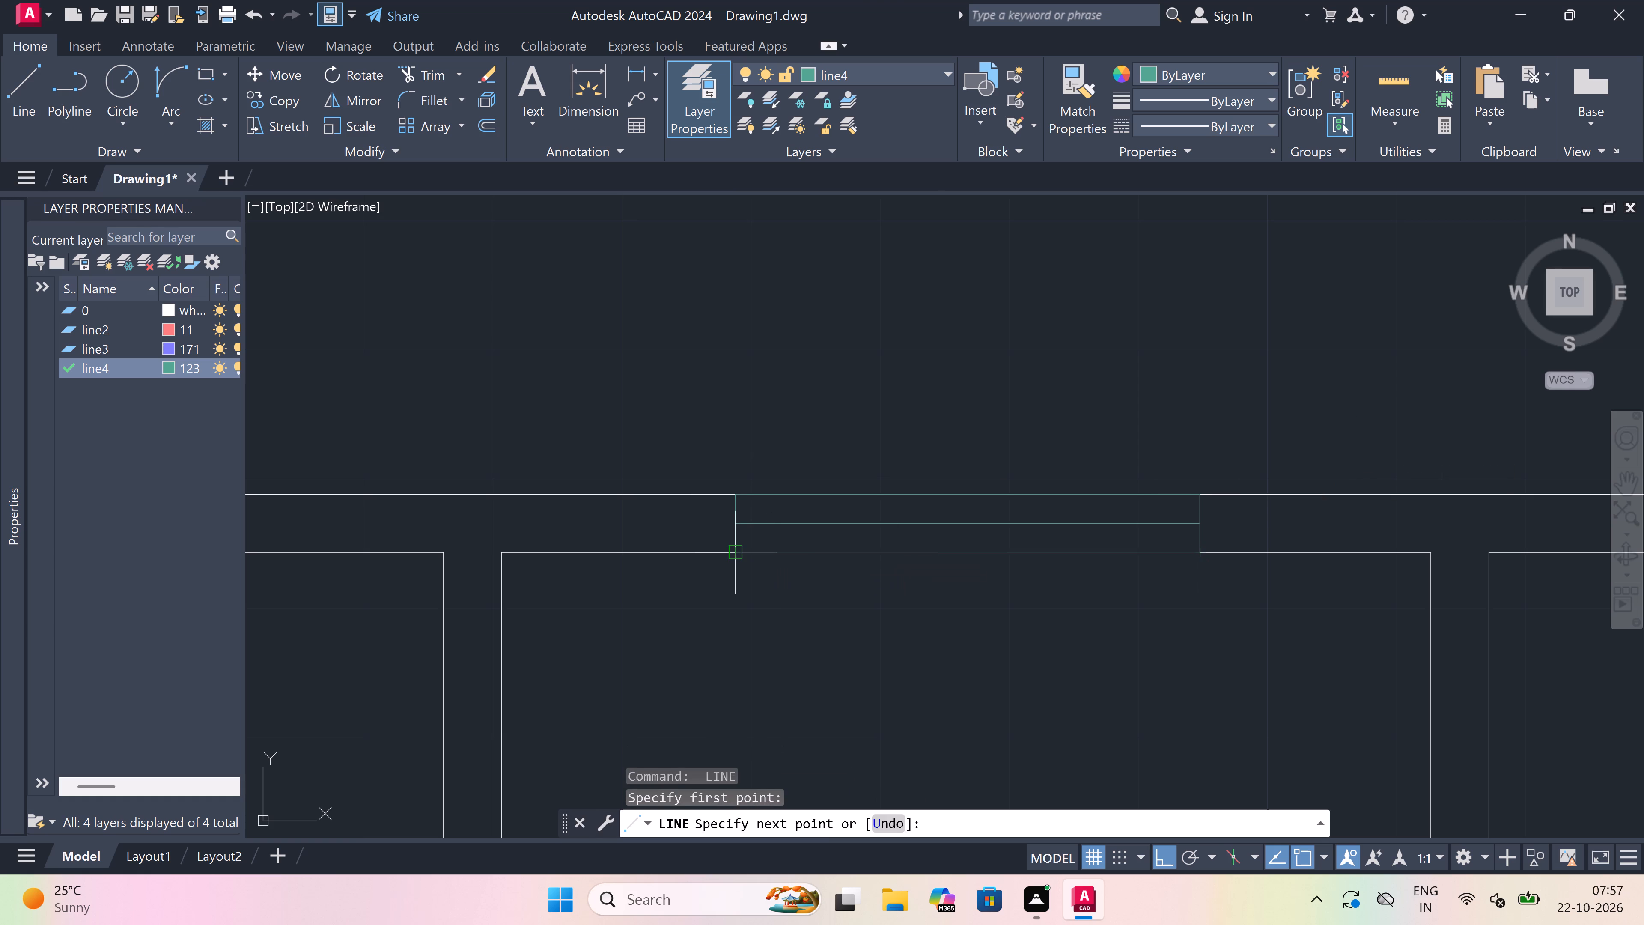
{"action": "left_click", "coordinate": [739, 555]}
{"action": "key", "text": "Escape"}
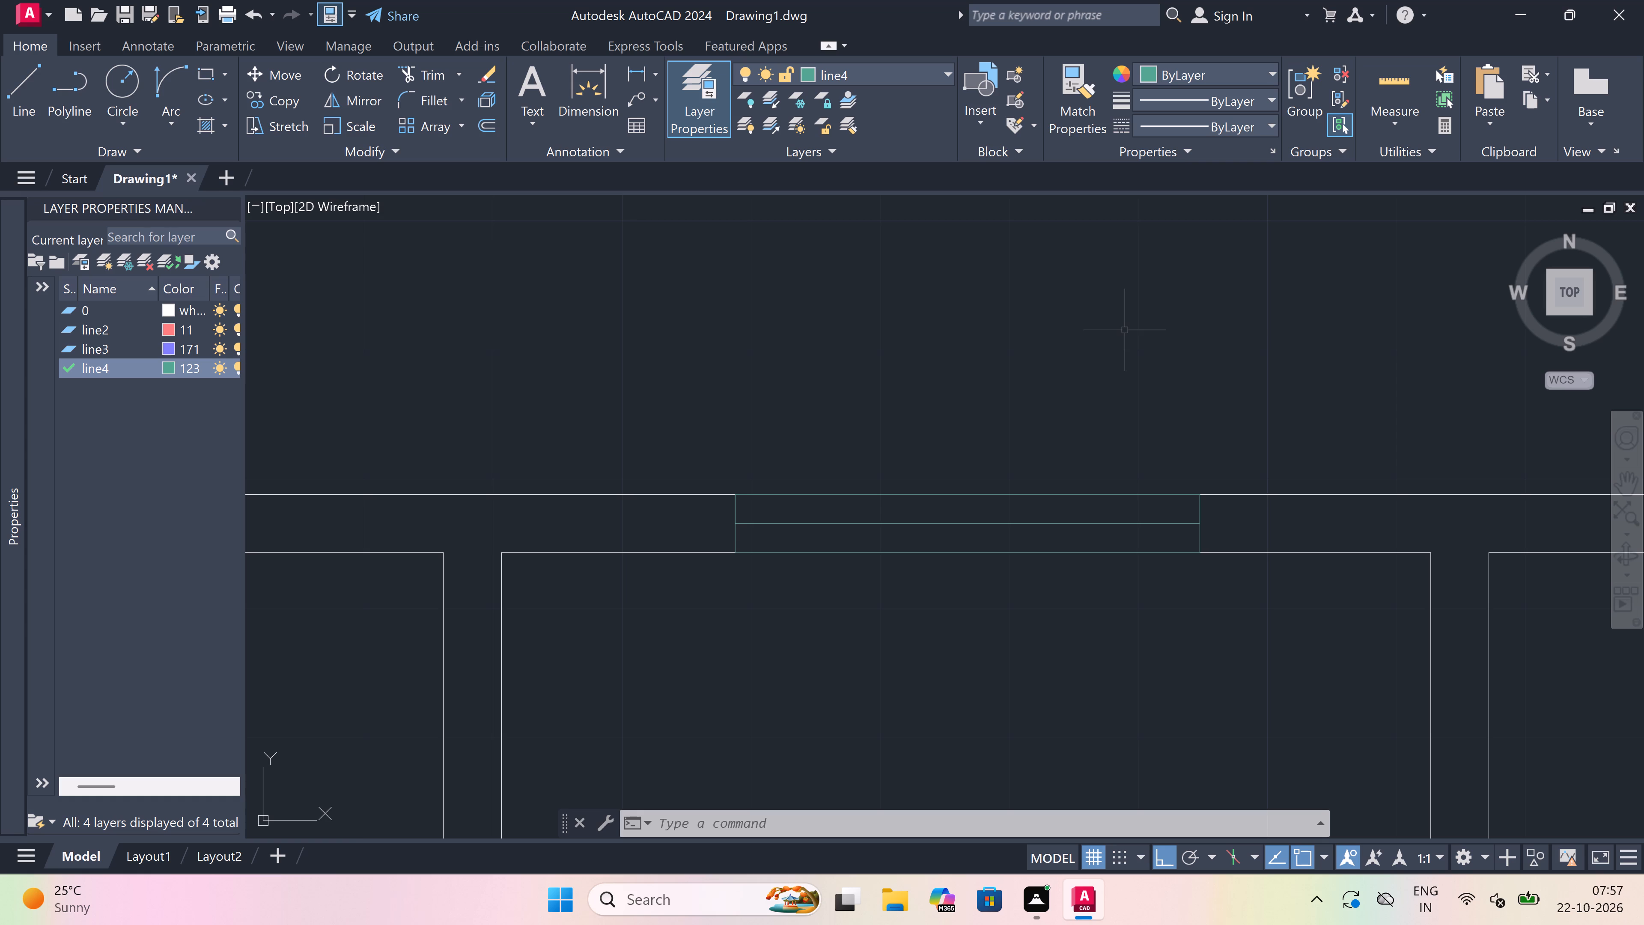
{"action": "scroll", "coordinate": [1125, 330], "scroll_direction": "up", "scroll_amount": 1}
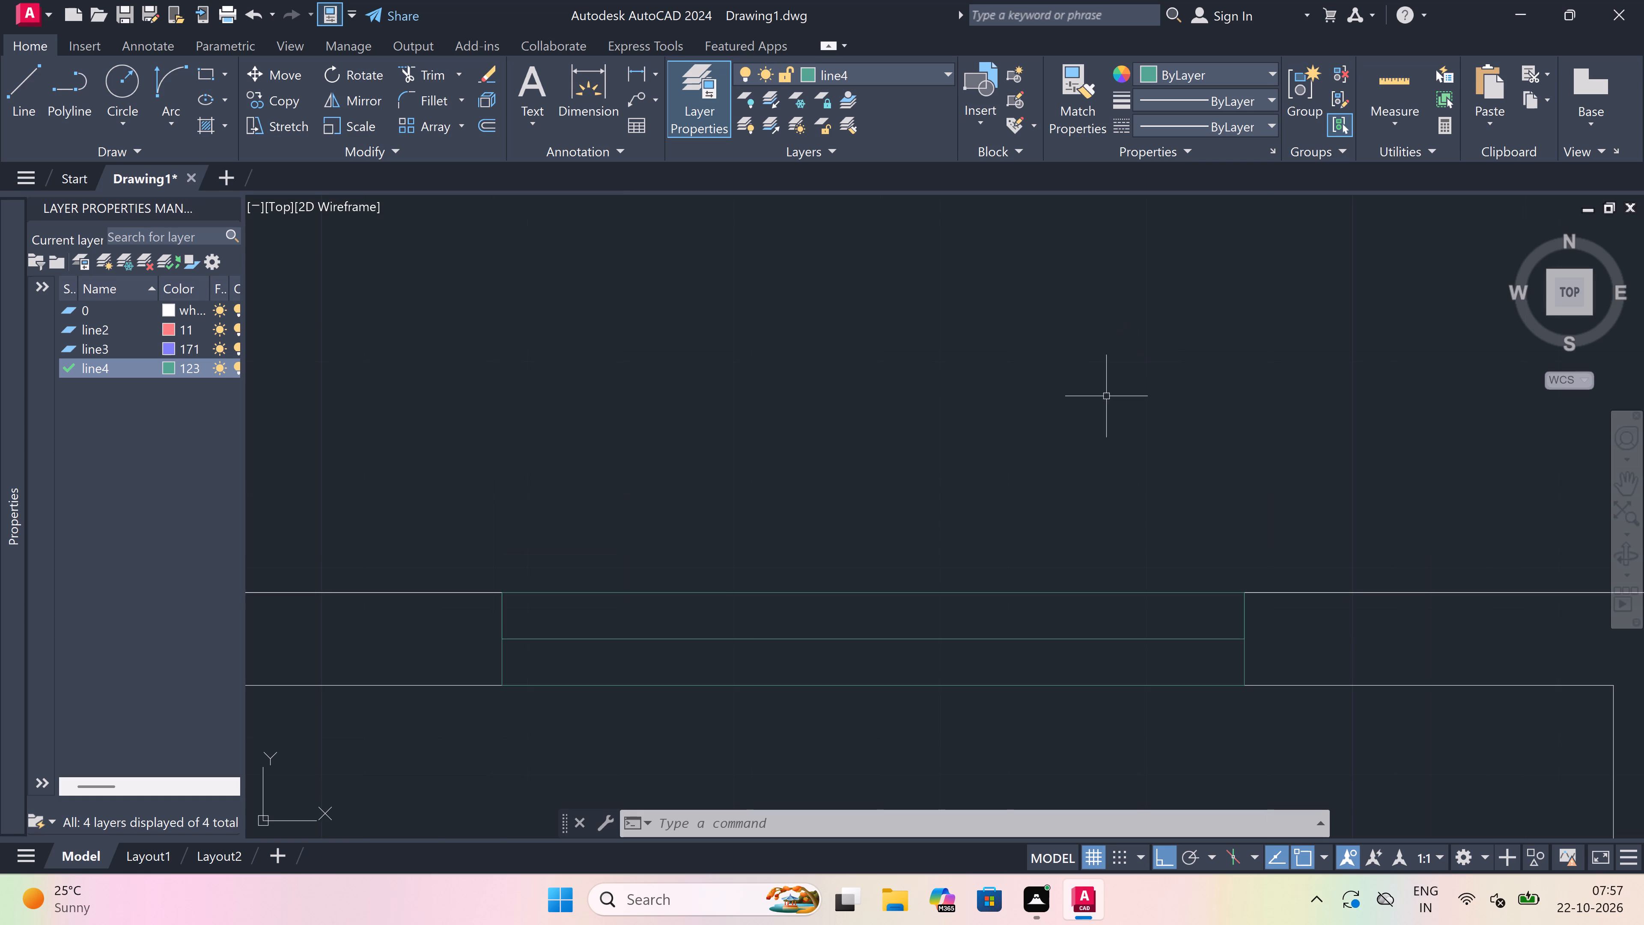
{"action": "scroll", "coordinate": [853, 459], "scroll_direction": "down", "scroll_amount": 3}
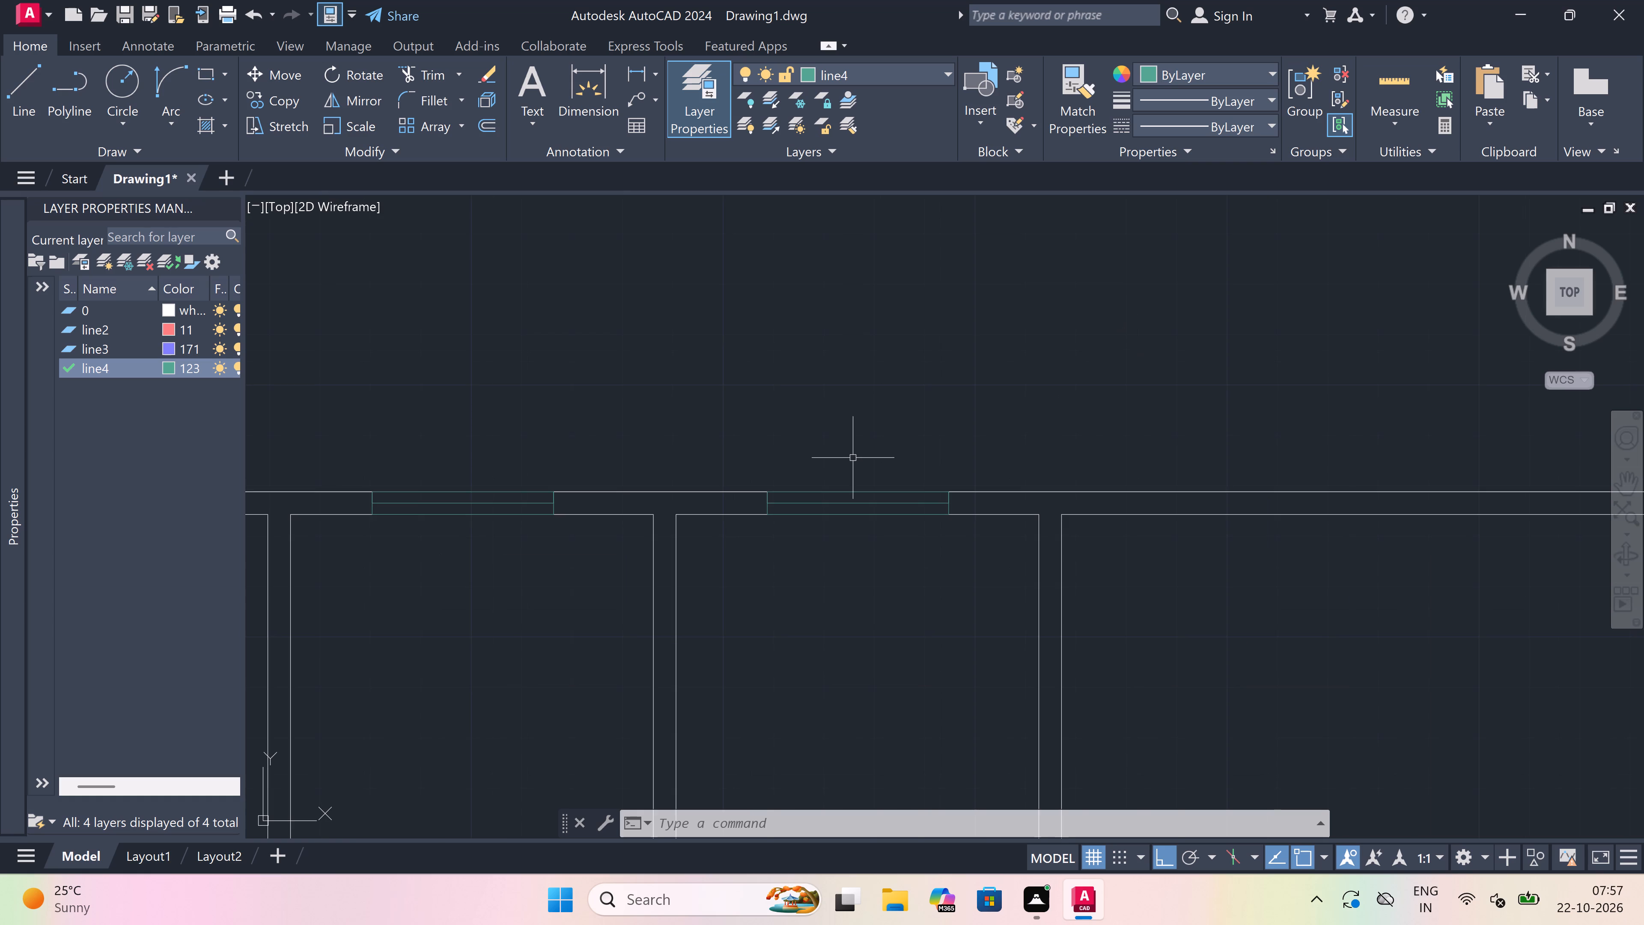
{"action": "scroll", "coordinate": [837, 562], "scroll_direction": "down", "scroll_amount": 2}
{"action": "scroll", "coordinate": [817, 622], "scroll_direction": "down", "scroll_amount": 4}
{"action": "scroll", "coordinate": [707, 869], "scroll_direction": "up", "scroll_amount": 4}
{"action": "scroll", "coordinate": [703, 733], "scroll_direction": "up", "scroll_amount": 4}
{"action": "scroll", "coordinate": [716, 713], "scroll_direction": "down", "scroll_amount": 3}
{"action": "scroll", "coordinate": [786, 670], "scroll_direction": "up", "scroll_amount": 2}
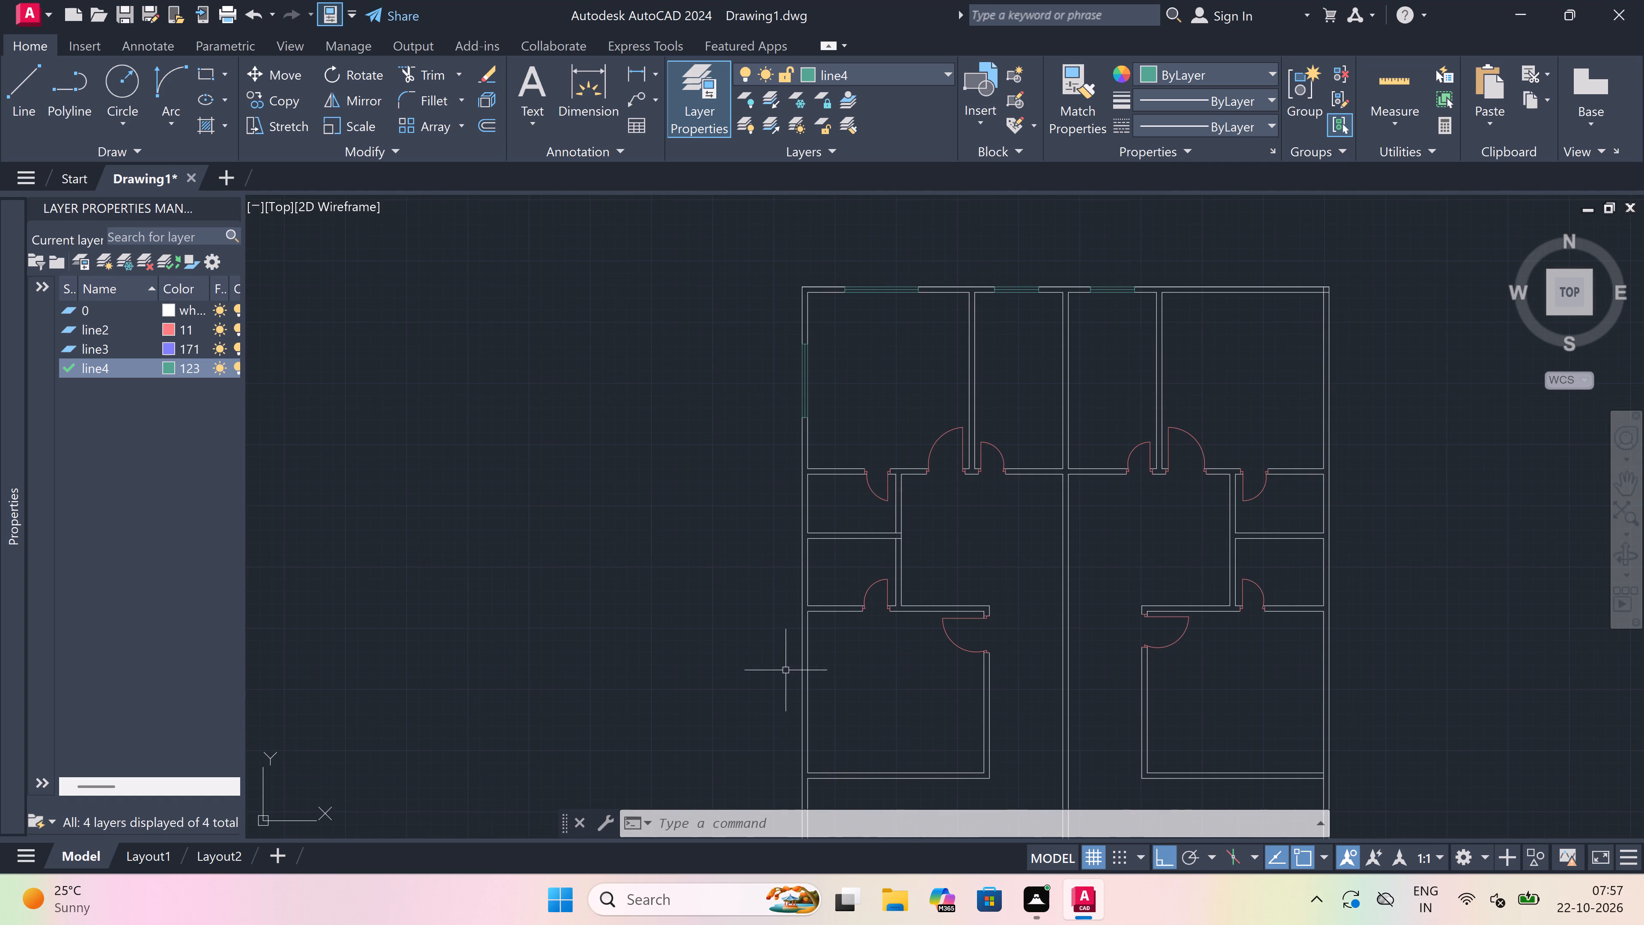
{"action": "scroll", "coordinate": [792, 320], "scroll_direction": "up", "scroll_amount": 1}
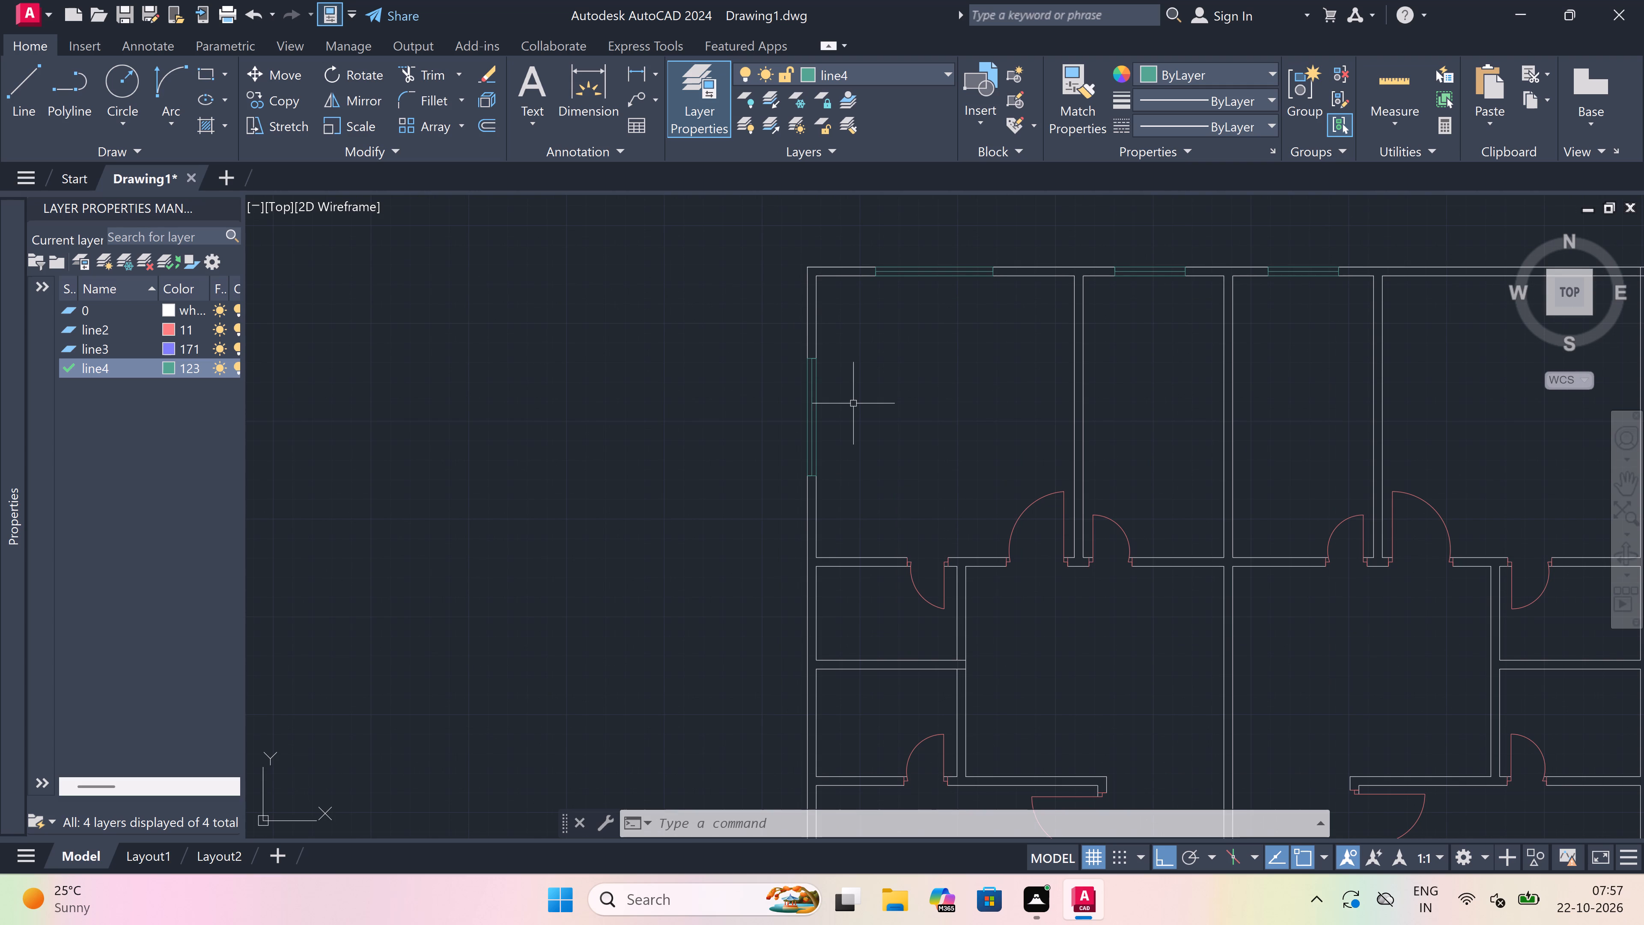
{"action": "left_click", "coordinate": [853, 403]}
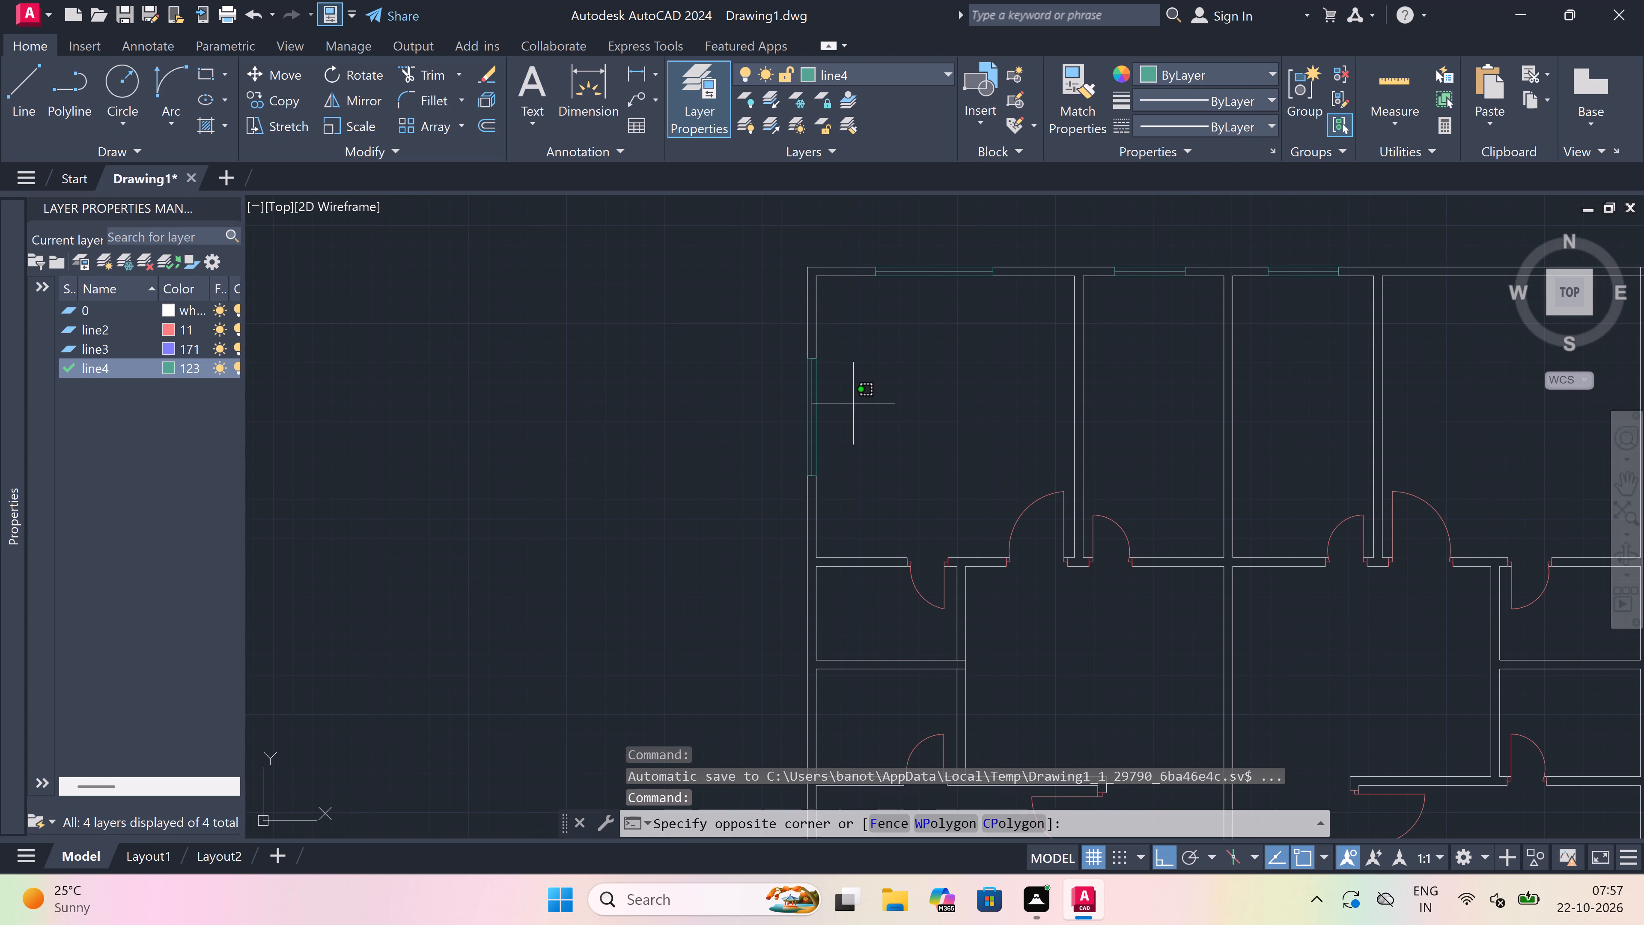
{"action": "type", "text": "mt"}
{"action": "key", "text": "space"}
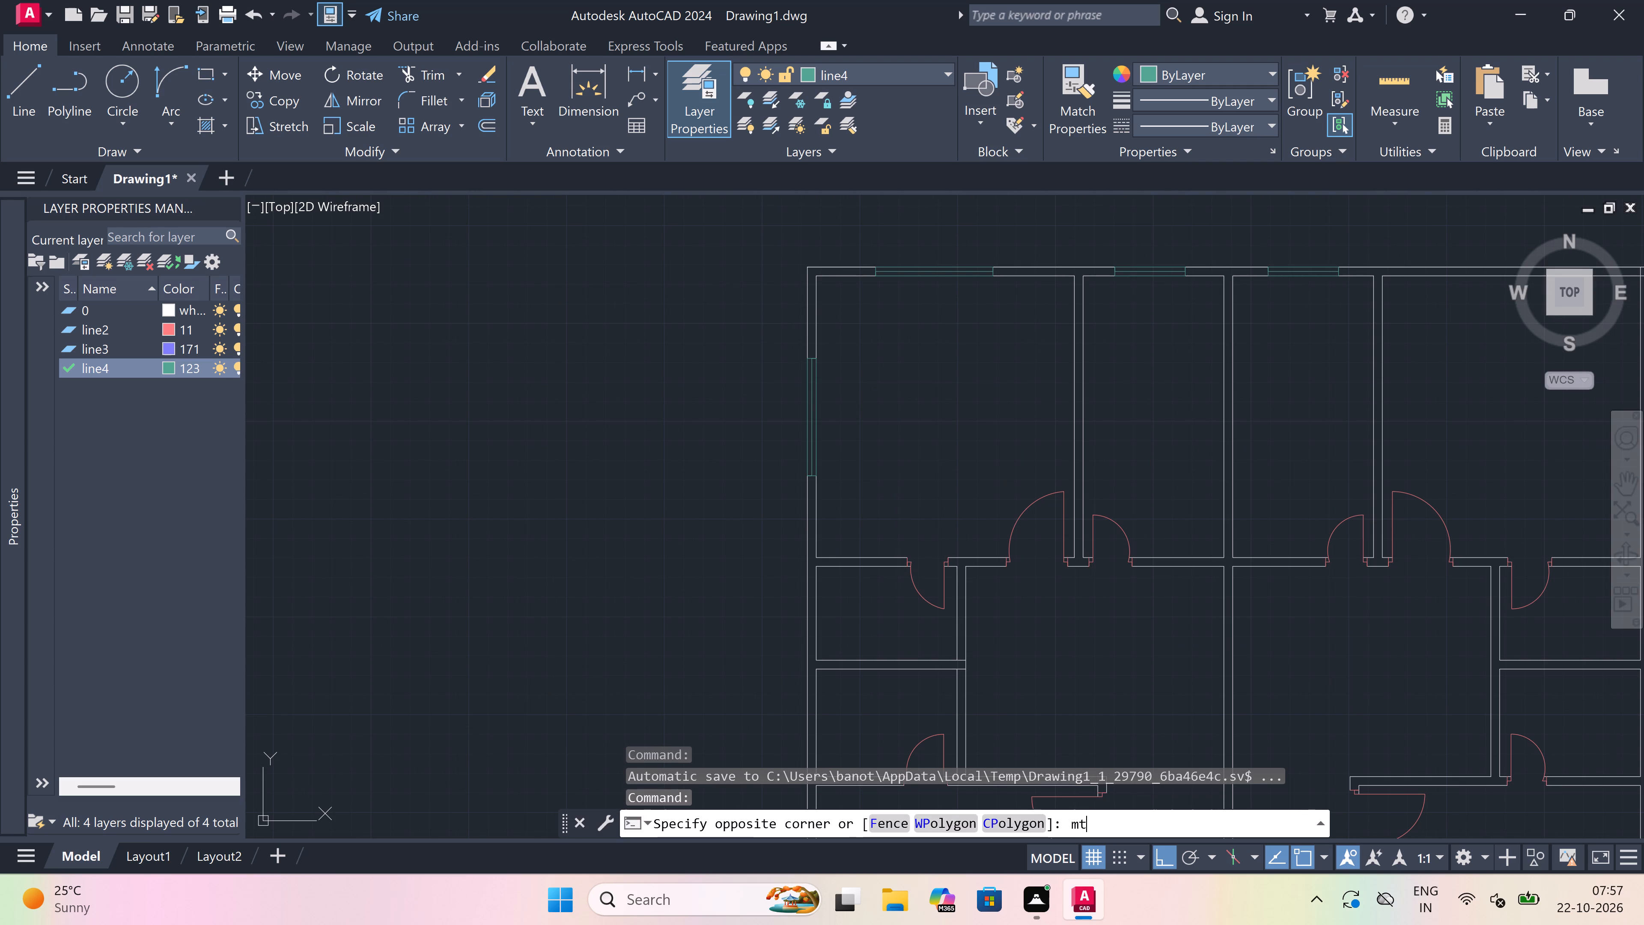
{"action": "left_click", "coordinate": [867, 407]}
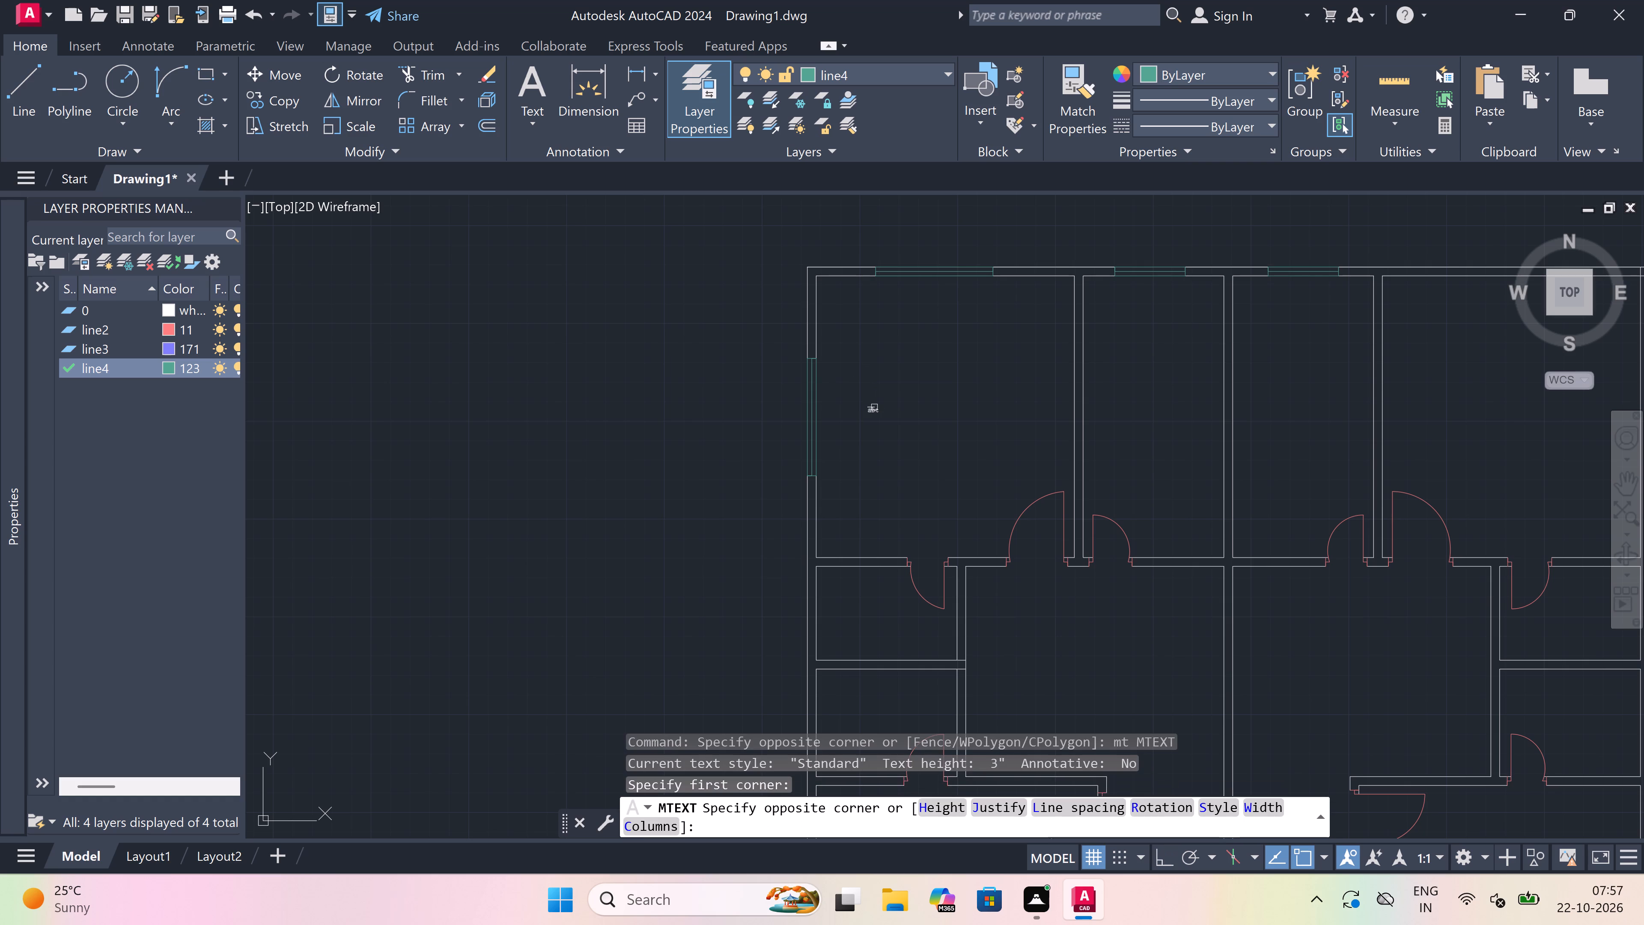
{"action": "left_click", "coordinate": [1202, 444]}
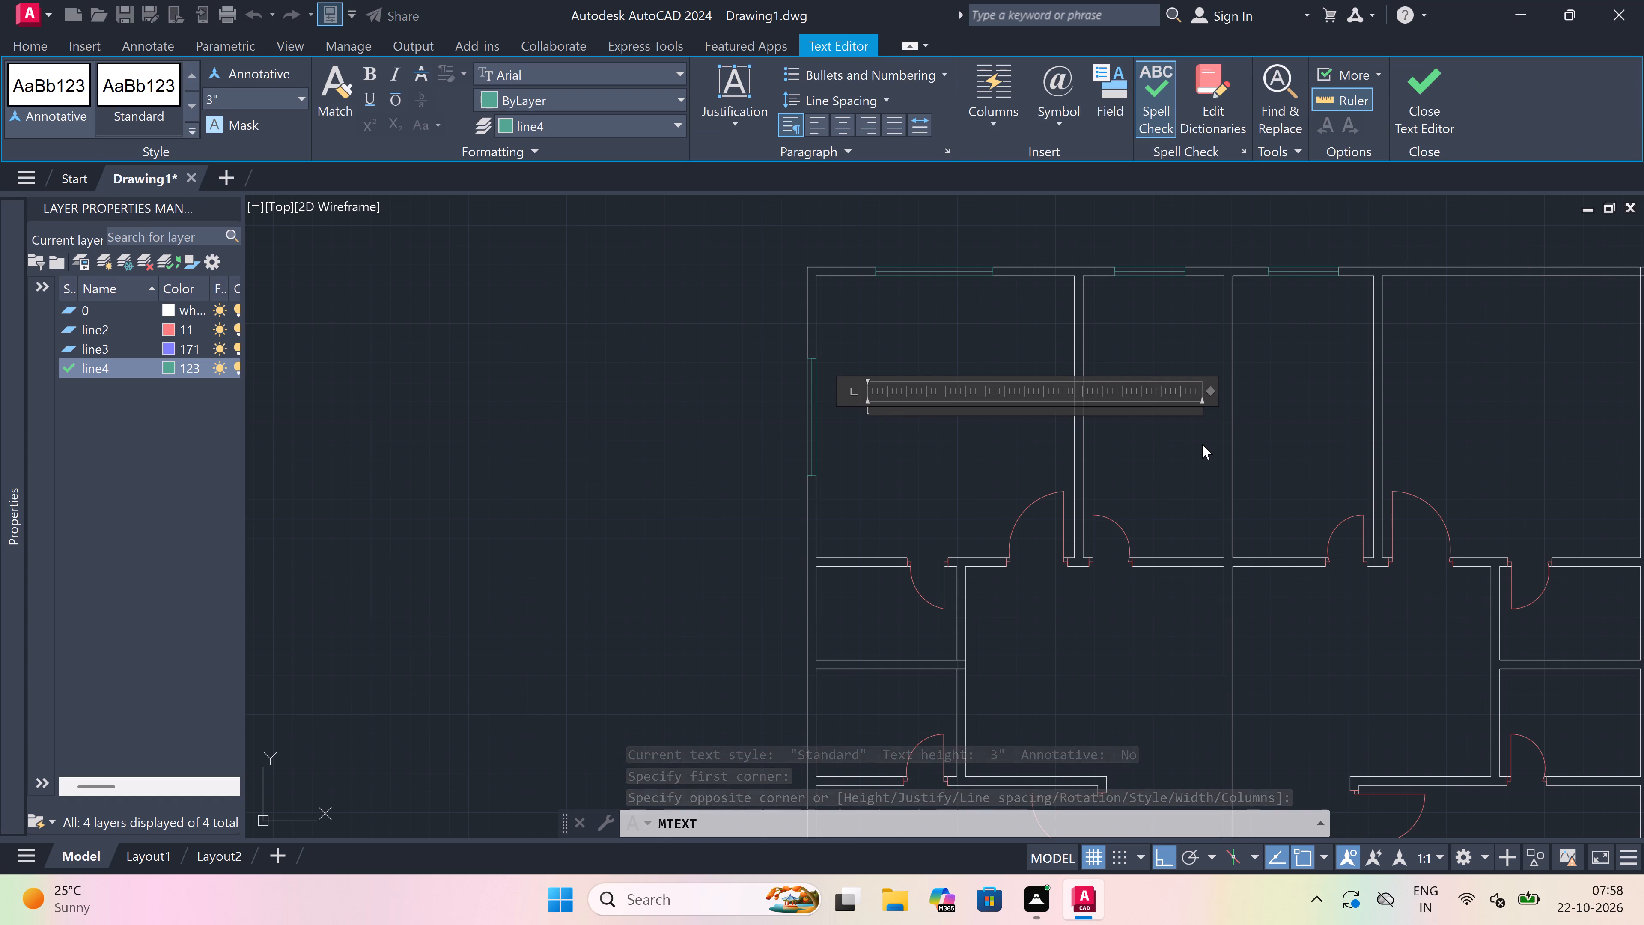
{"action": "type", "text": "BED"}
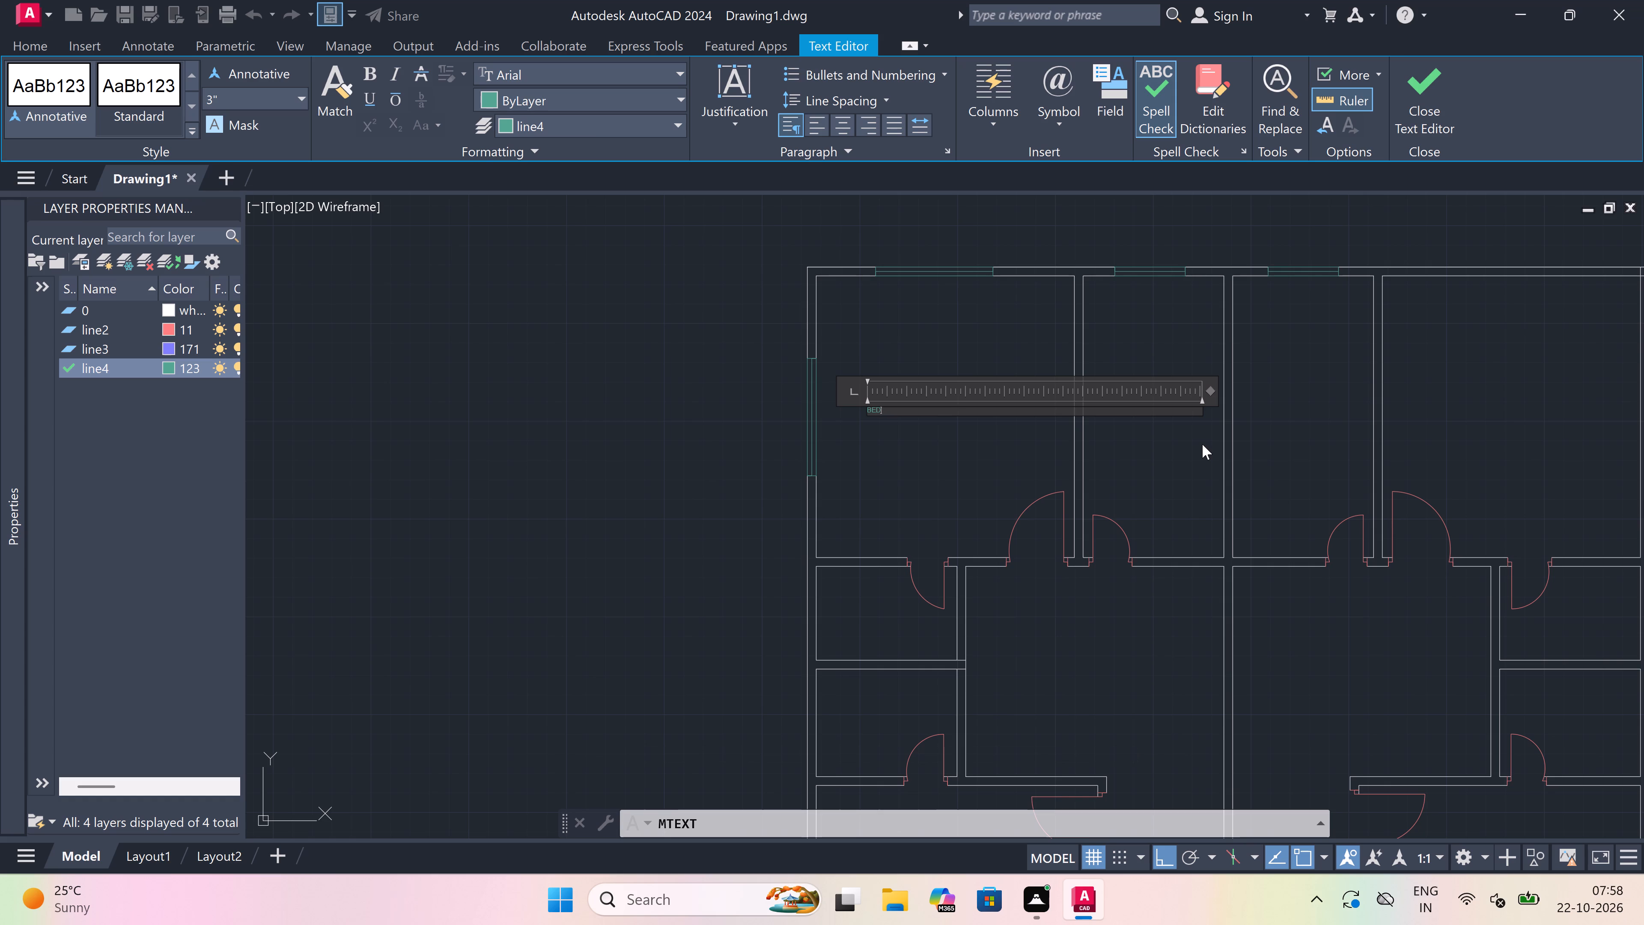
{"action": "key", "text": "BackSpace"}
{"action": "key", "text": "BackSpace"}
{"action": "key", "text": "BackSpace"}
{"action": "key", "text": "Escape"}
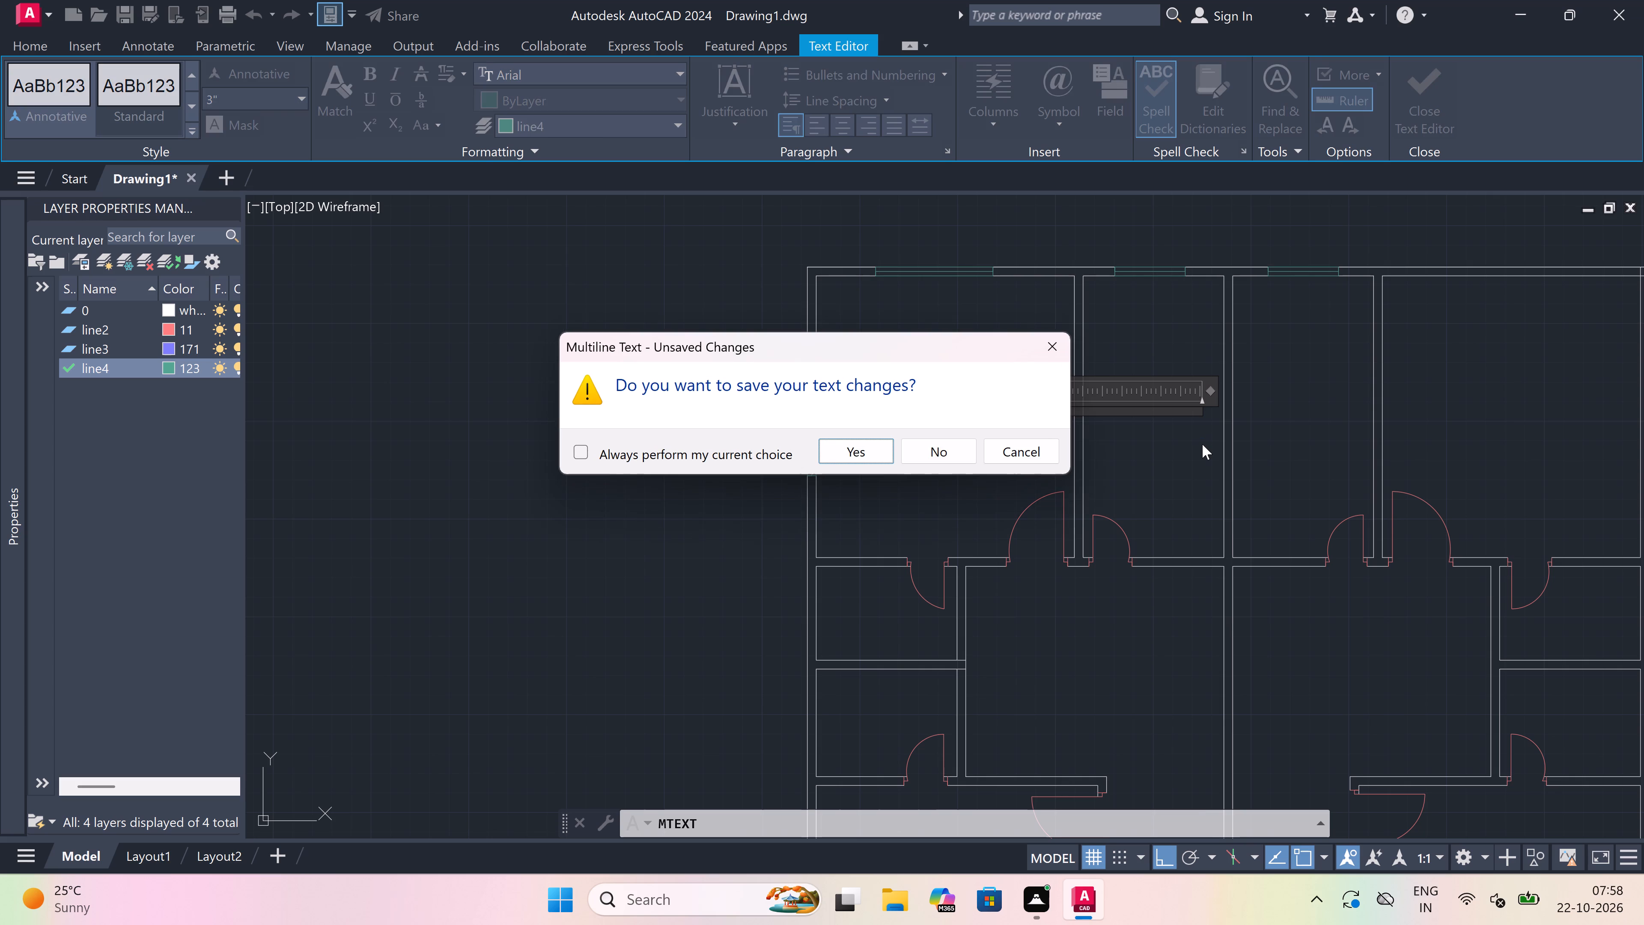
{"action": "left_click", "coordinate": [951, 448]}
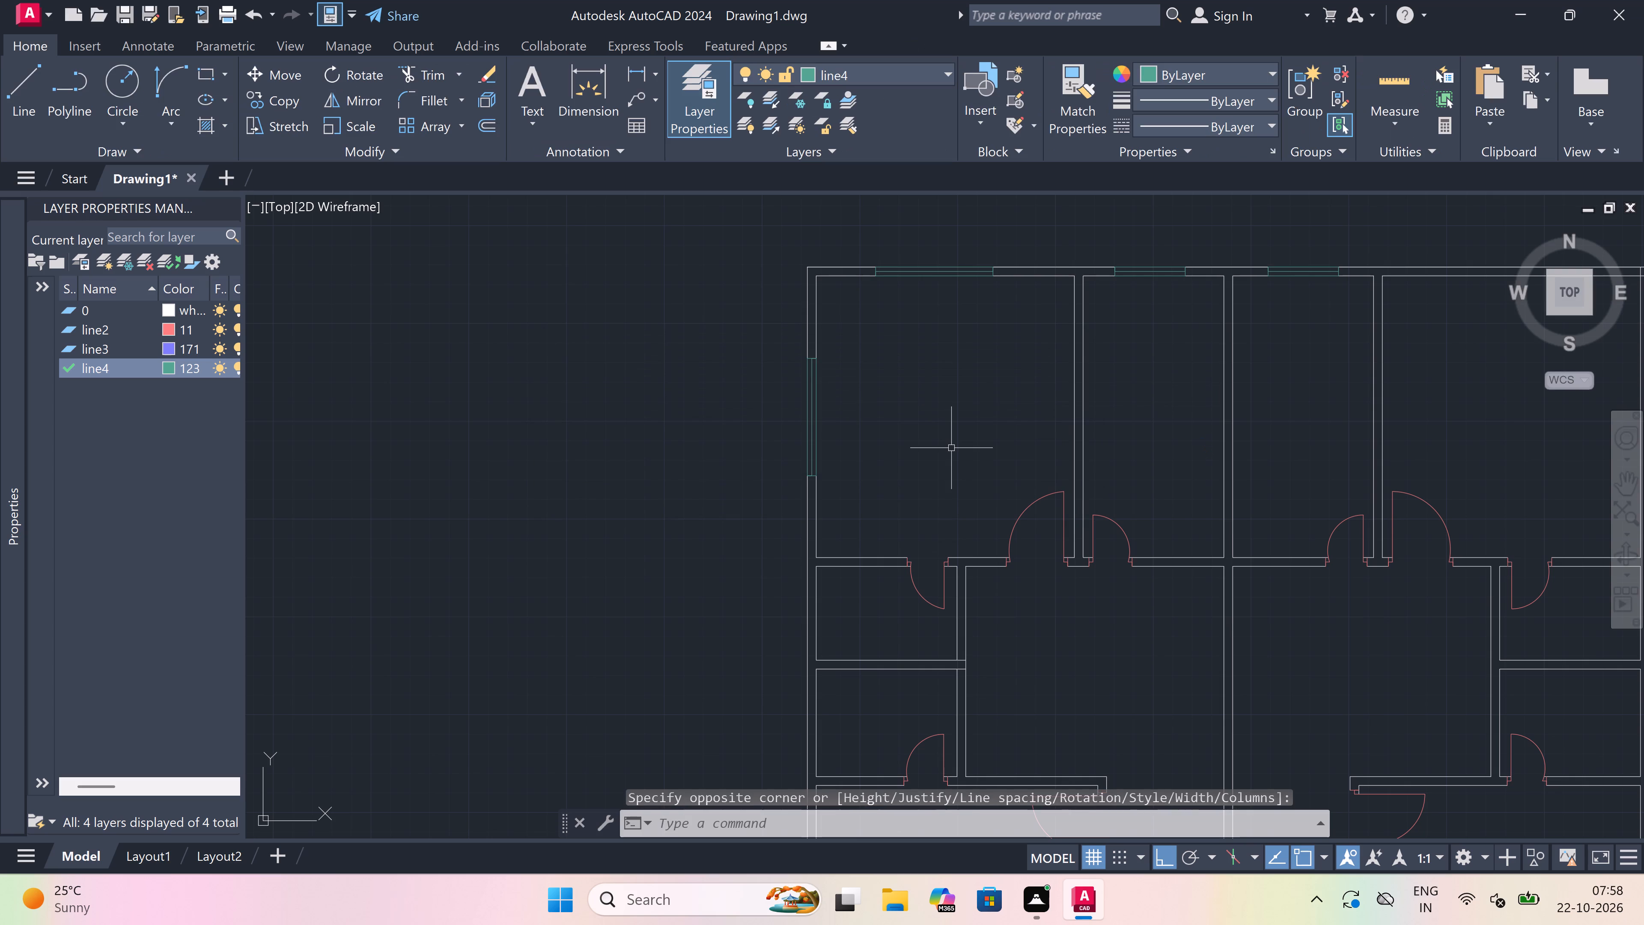
Make layer 0 the current layer.
{"action": "left_click", "coordinate": [856, 63]}
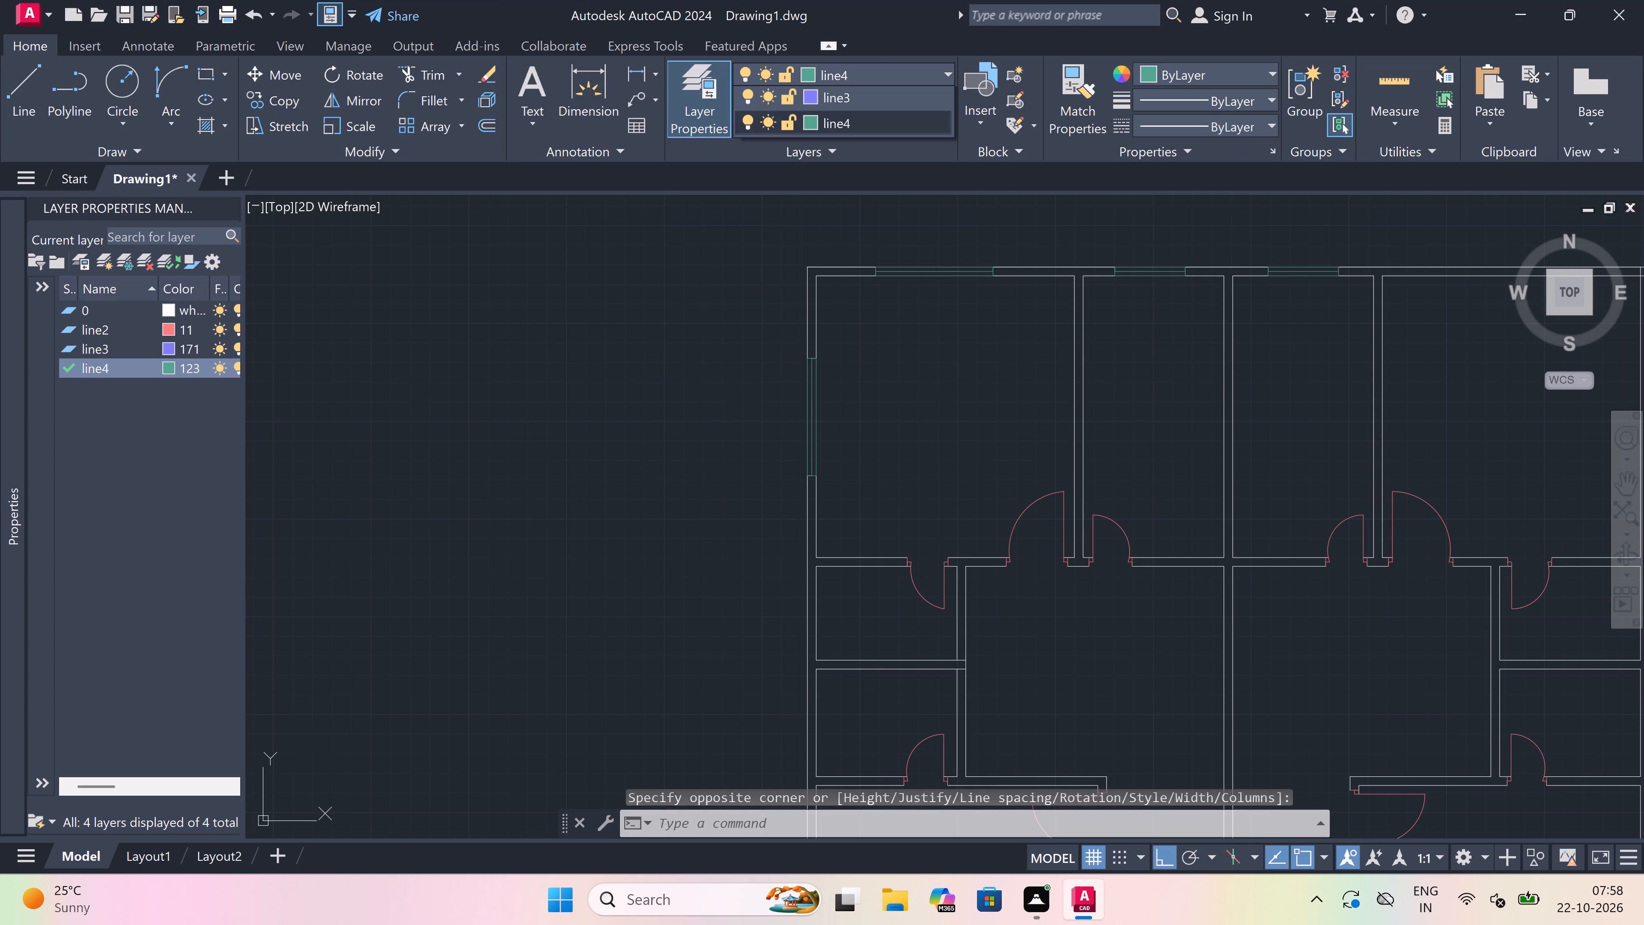
{"action": "left_click", "coordinate": [804, 95]}
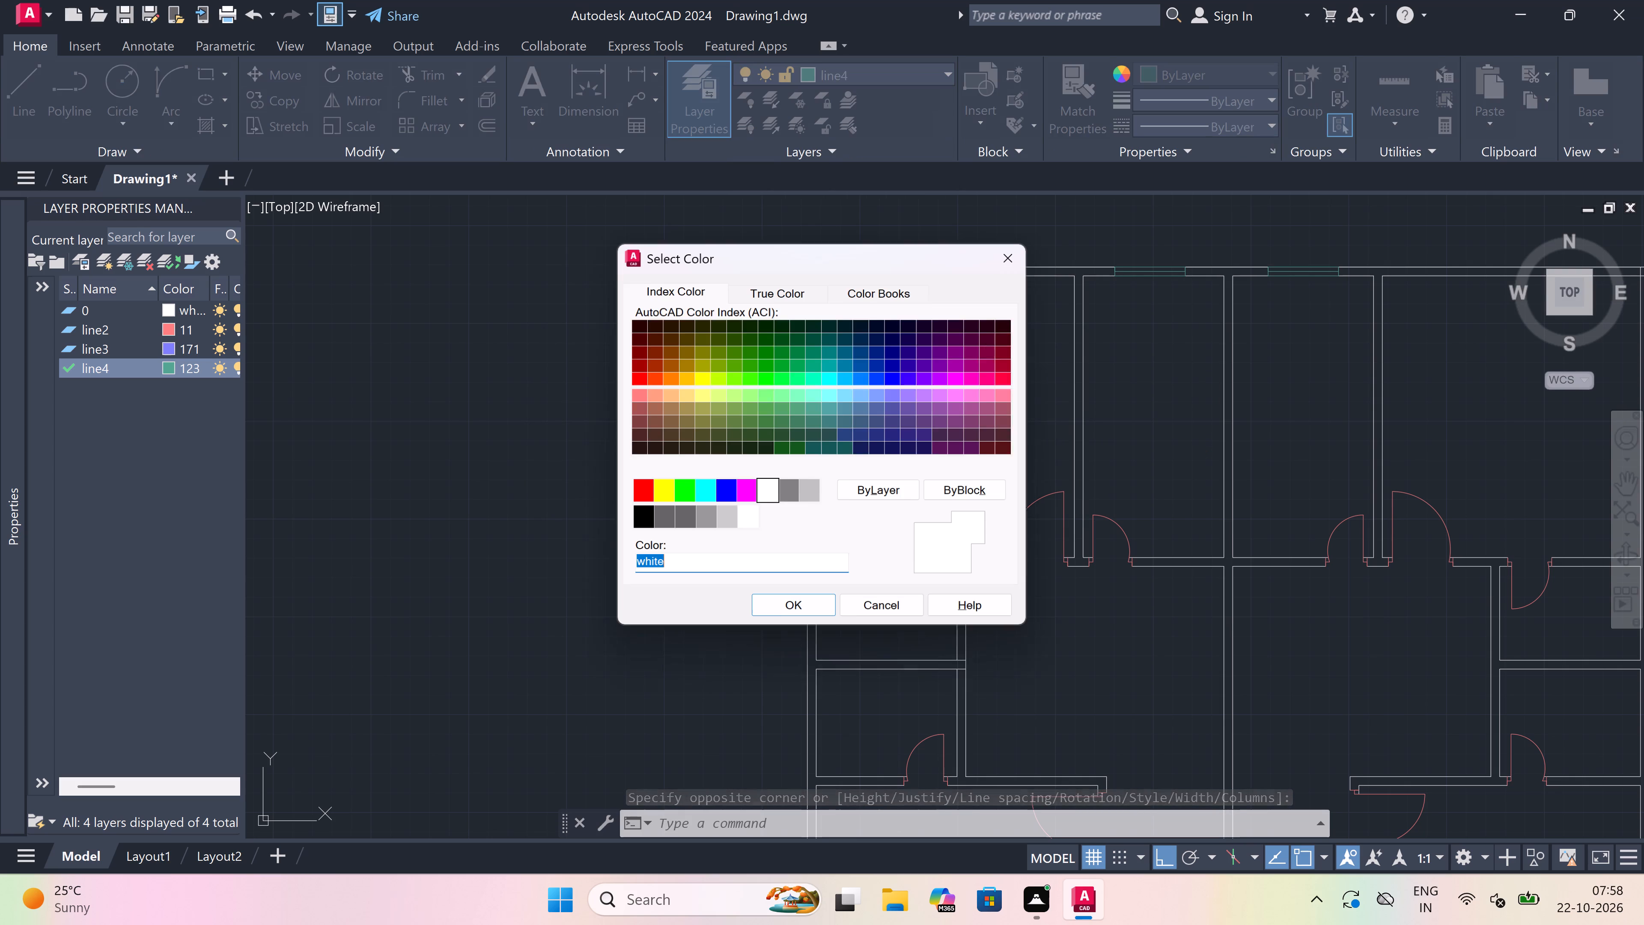
{"action": "left_click", "coordinate": [850, 69]}
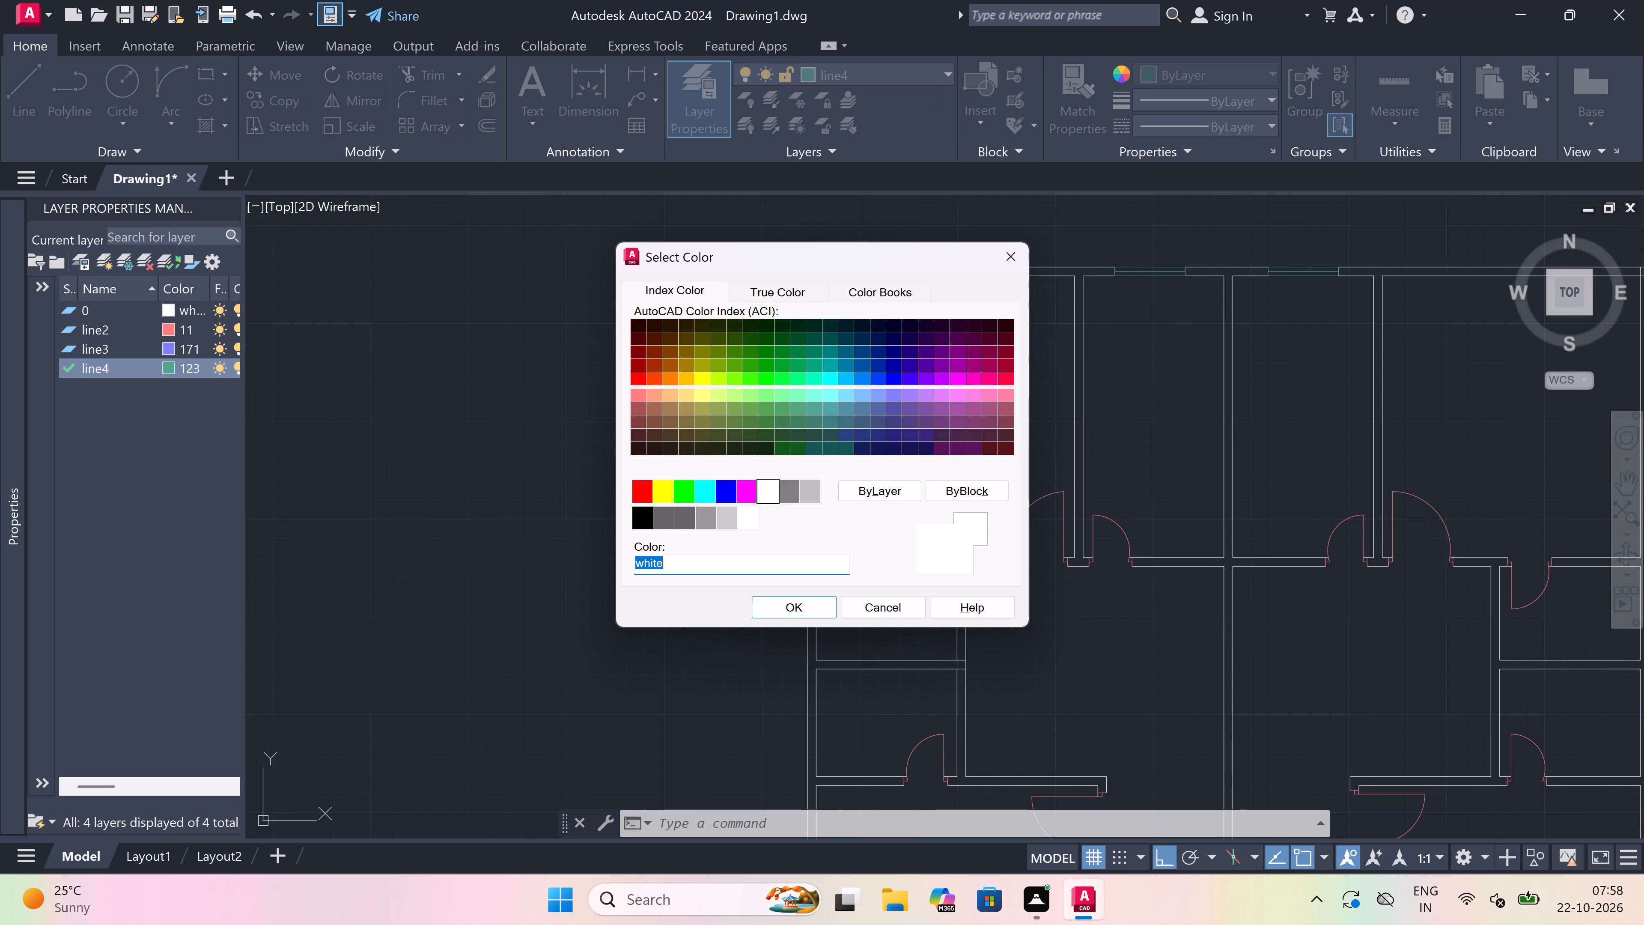
{"action": "left_click", "coordinate": [1020, 254]}
{"action": "left_click", "coordinate": [902, 77]}
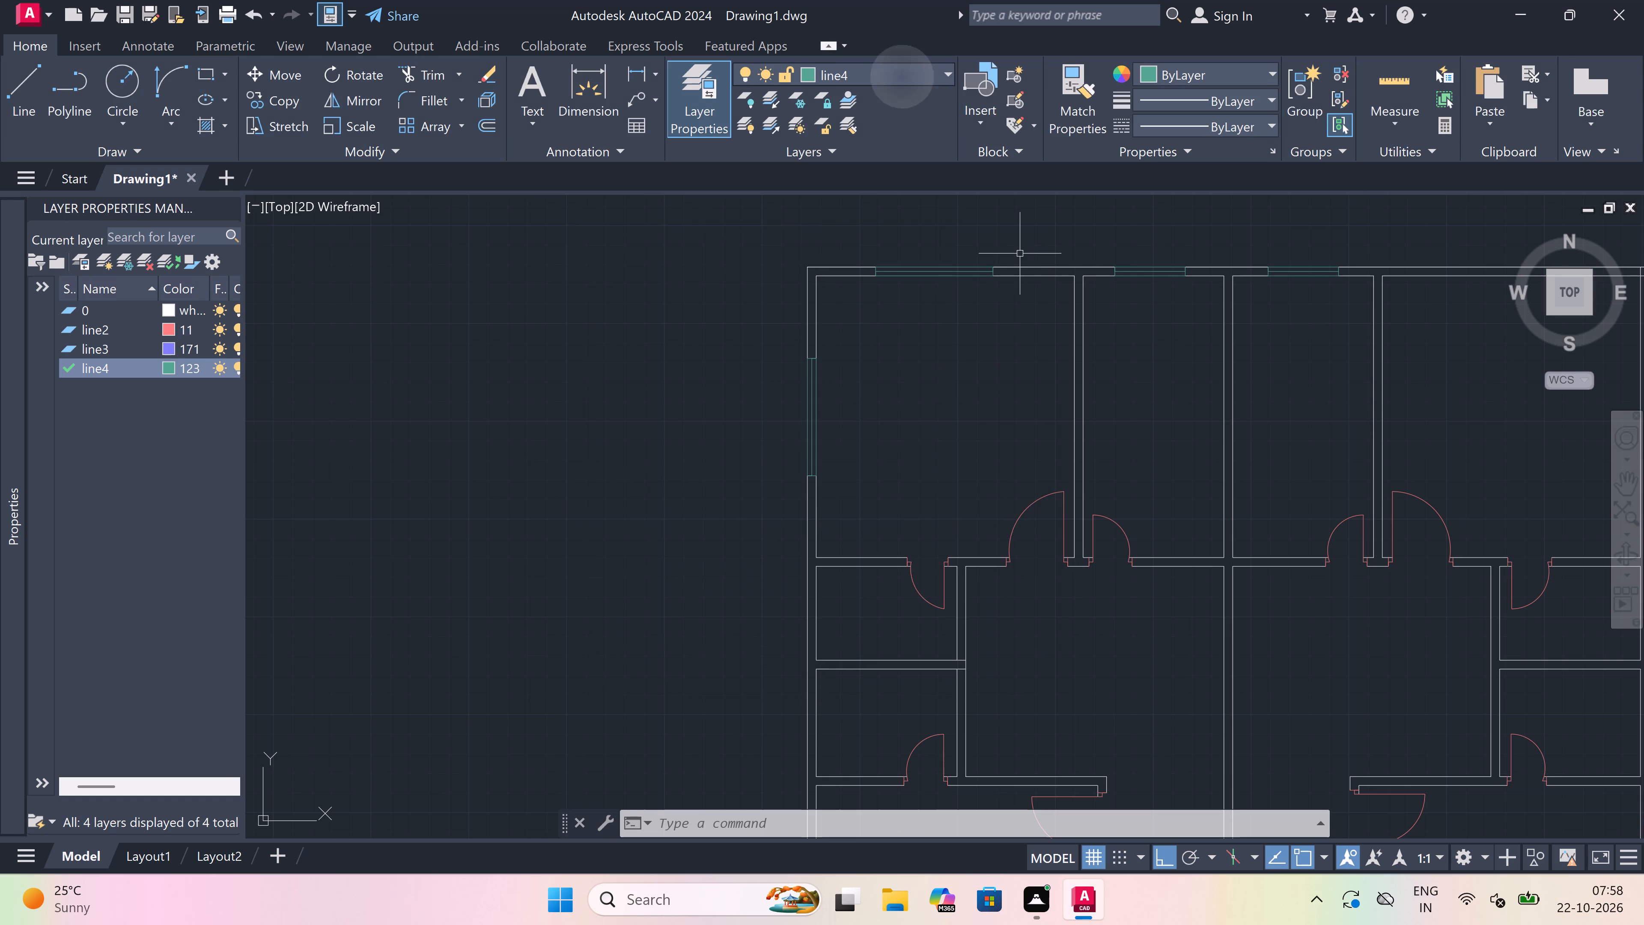
{"action": "left_click", "coordinate": [896, 99]}
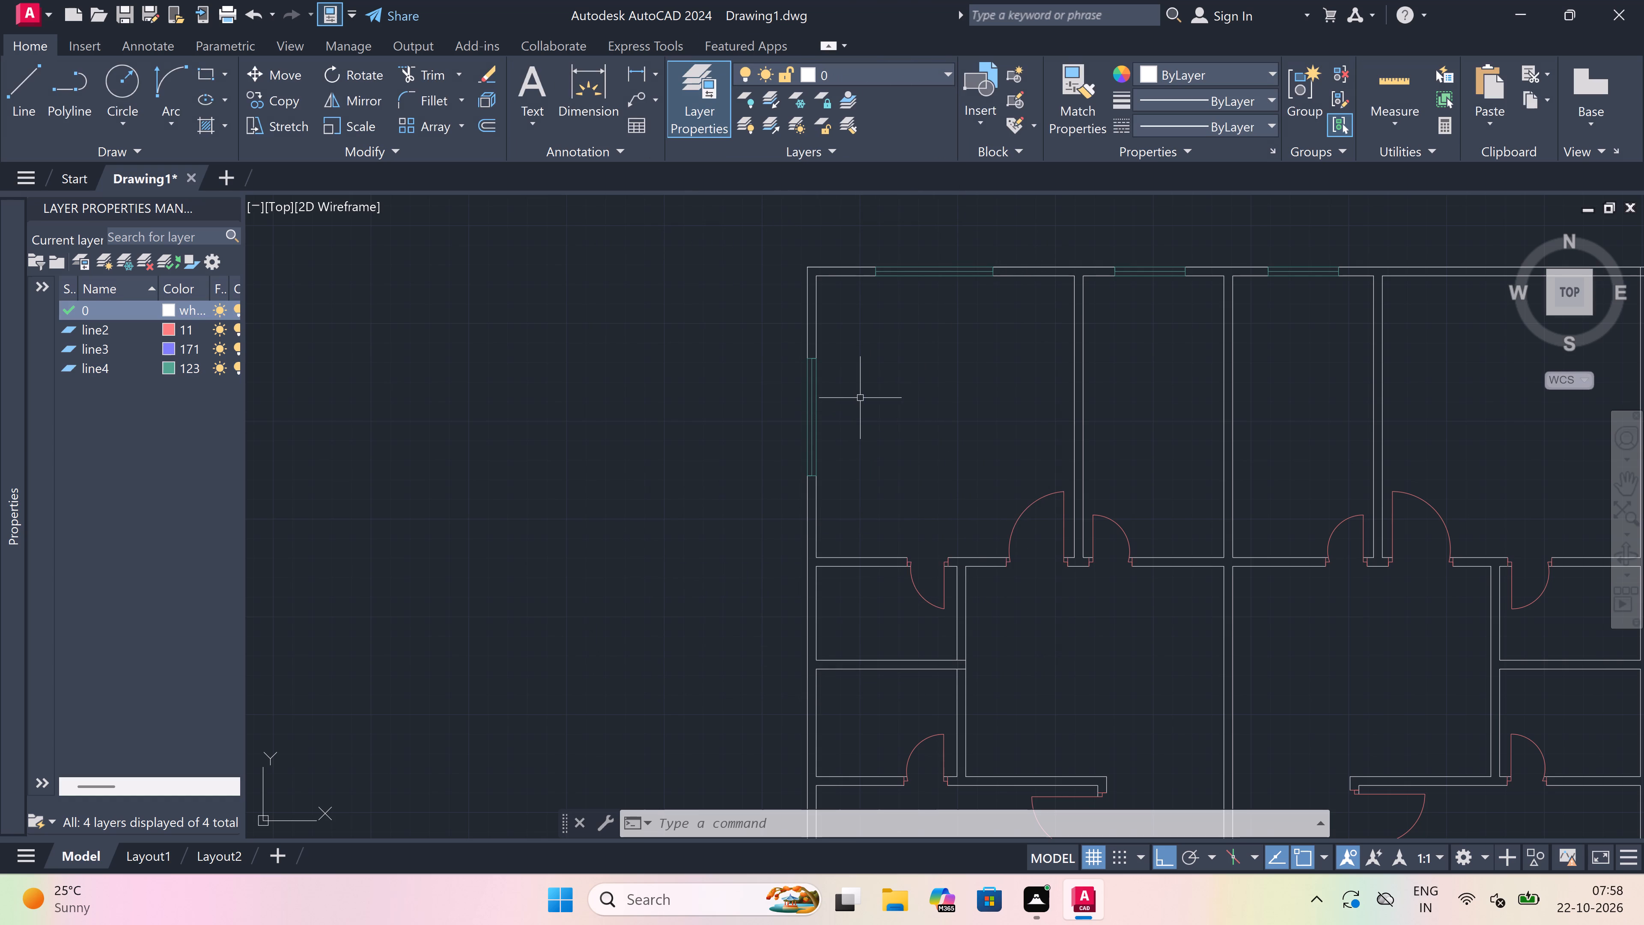
Add a multiline text label in the first upper room reading "BED ROOM", with 11'0'x12'0" on the second line.
{"action": "key", "text": "space"}
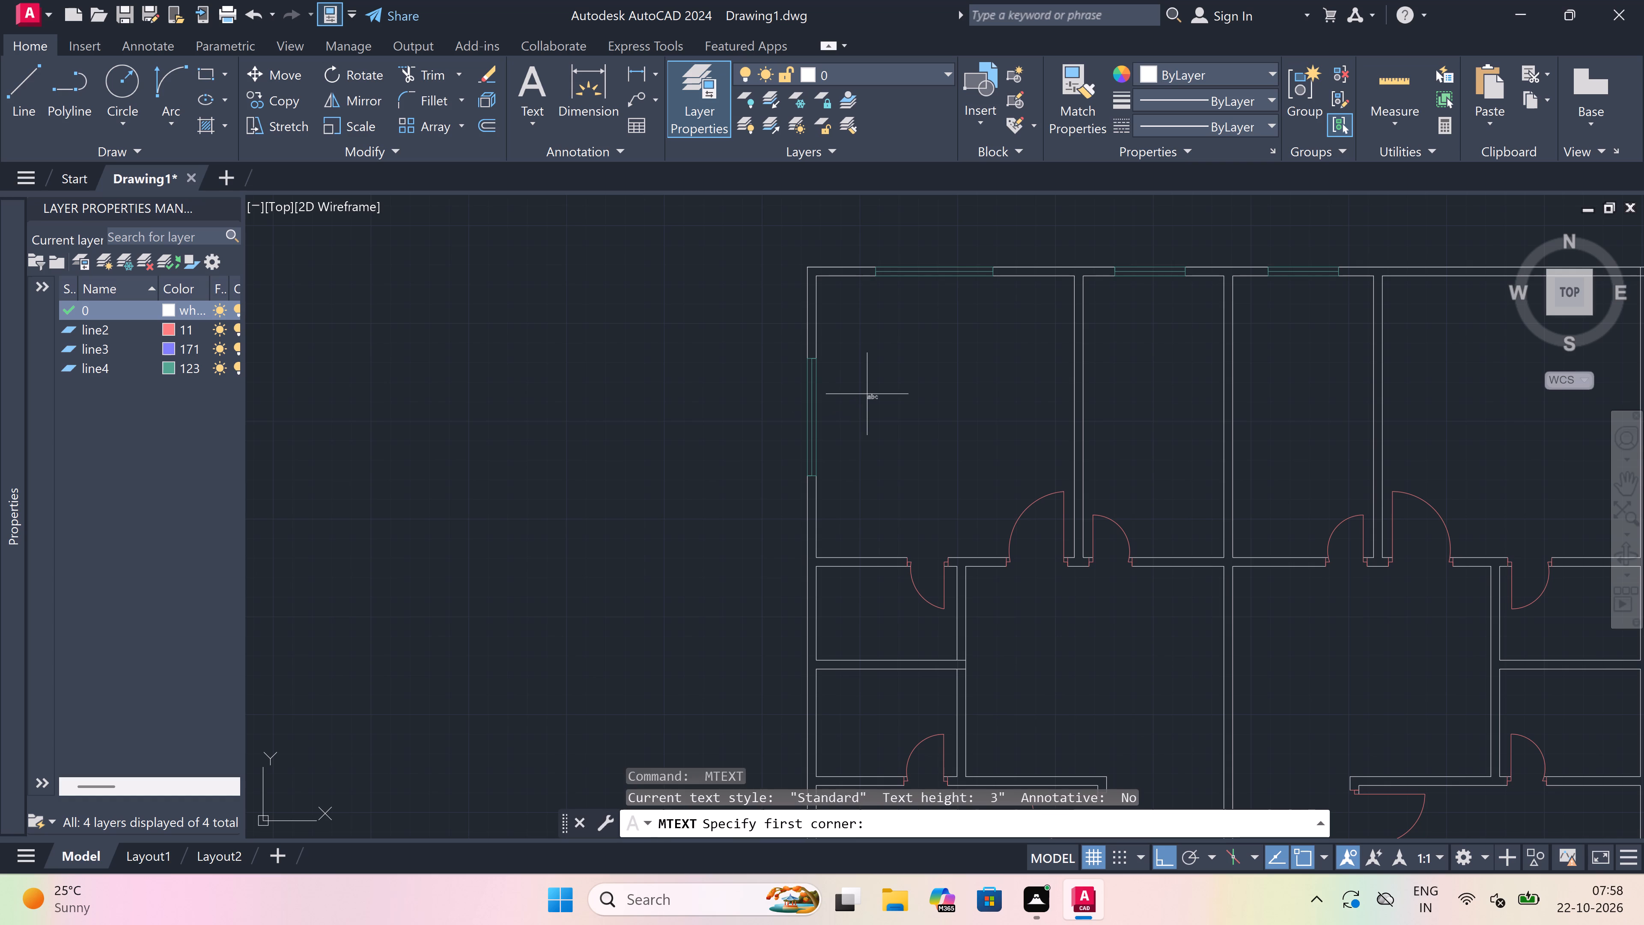
{"action": "left_click", "coordinate": [867, 394]}
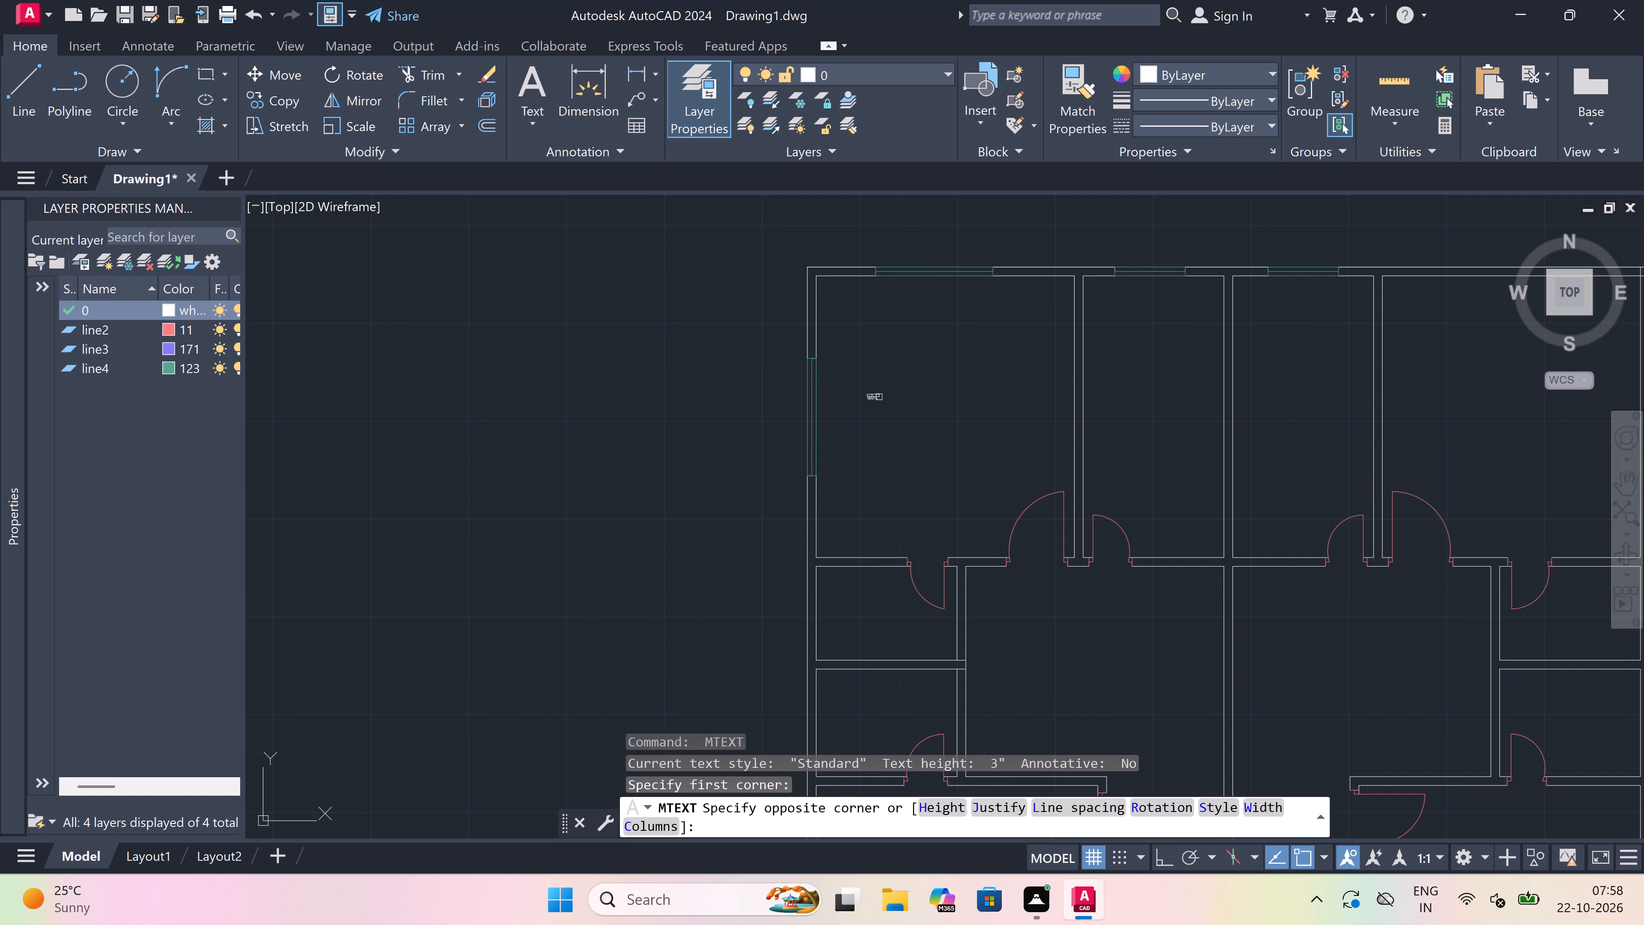
{"action": "left_click", "coordinate": [1355, 433]}
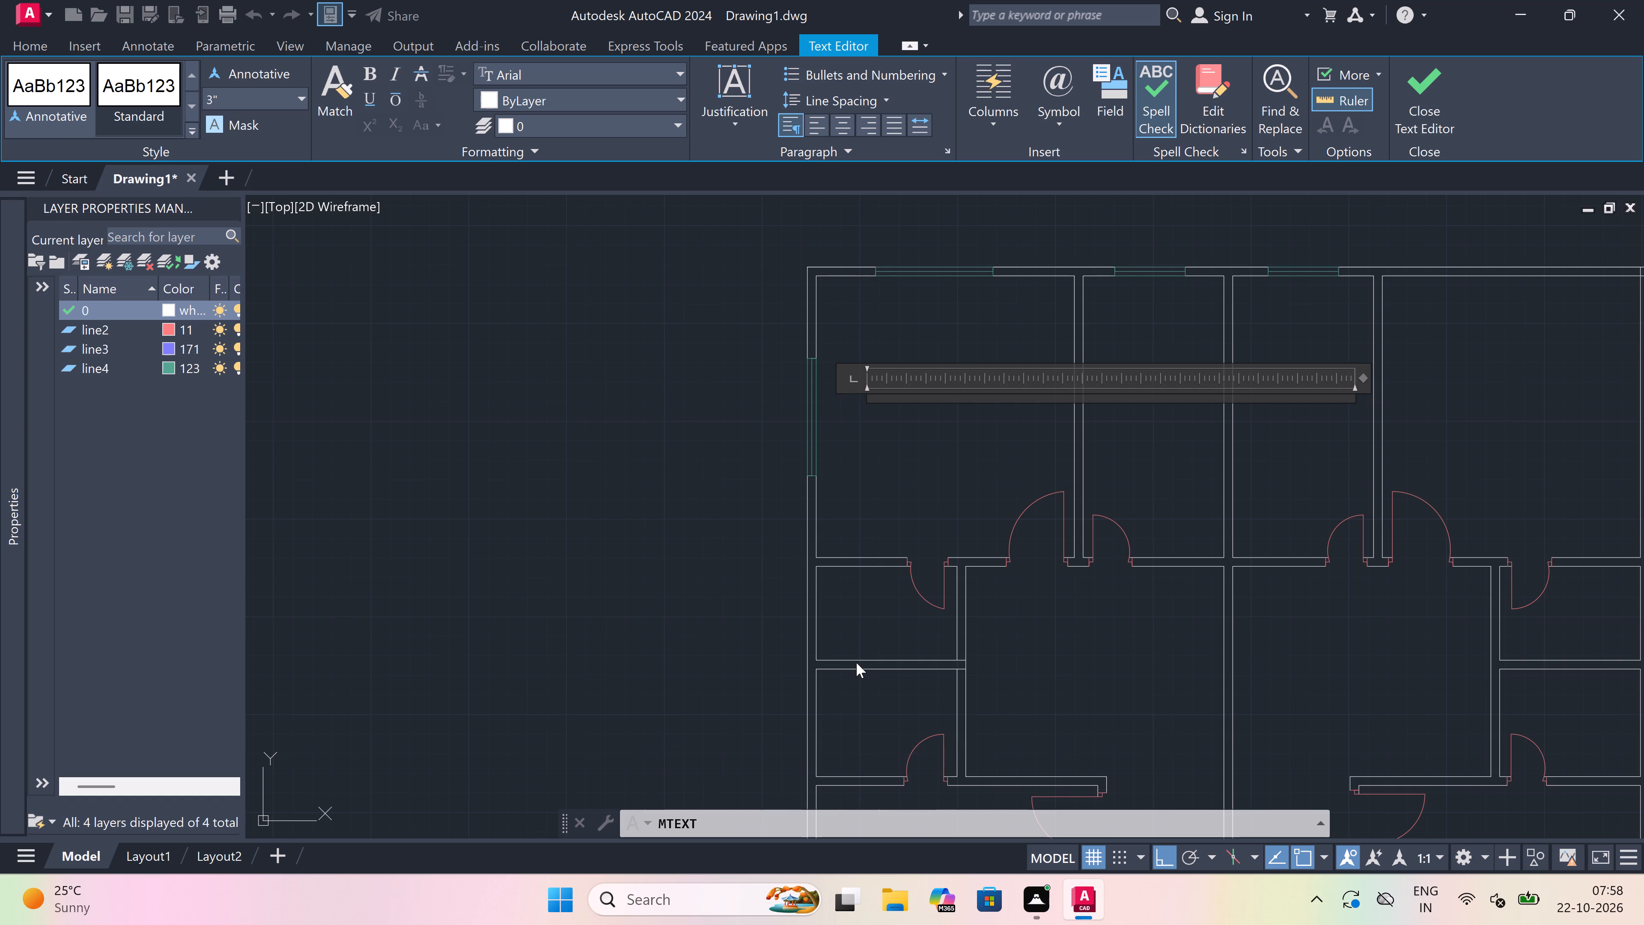
{"action": "type", "text": "BED R"}
{"action": "type", "text": "OOM"}
{"action": "key", "text": "Return"}
{"action": "type", "text": "11"}
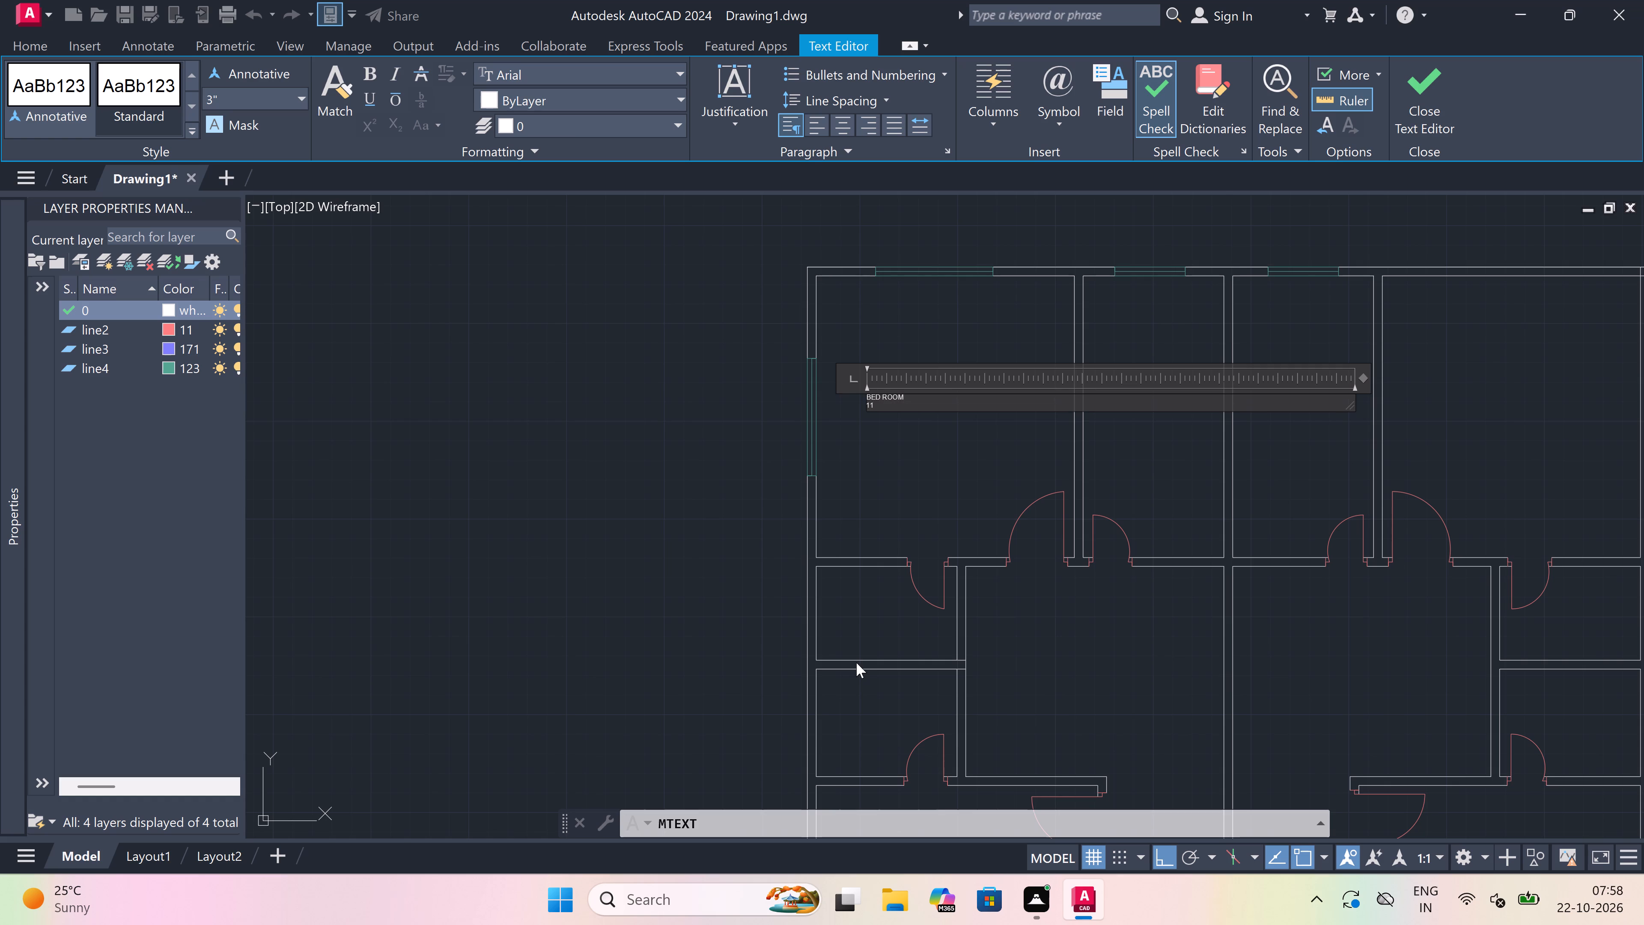
{"action": "key", "text": "apostrophe"}
{"action": "key", "text": "0"}
{"action": "type", "text": "'x"}
{"action": "type", "text": "11"}
{"action": "key", "text": "BackSpace"}
{"action": "key", "text": "2"}
{"action": "key", "text": "apostrophe"}
{"action": "scroll", "coordinate": [805, 761], "scroll_direction": "up", "scroll_amount": 1}
{"action": "scroll", "coordinate": [813, 751], "scroll_direction": "down", "scroll_amount": 1}
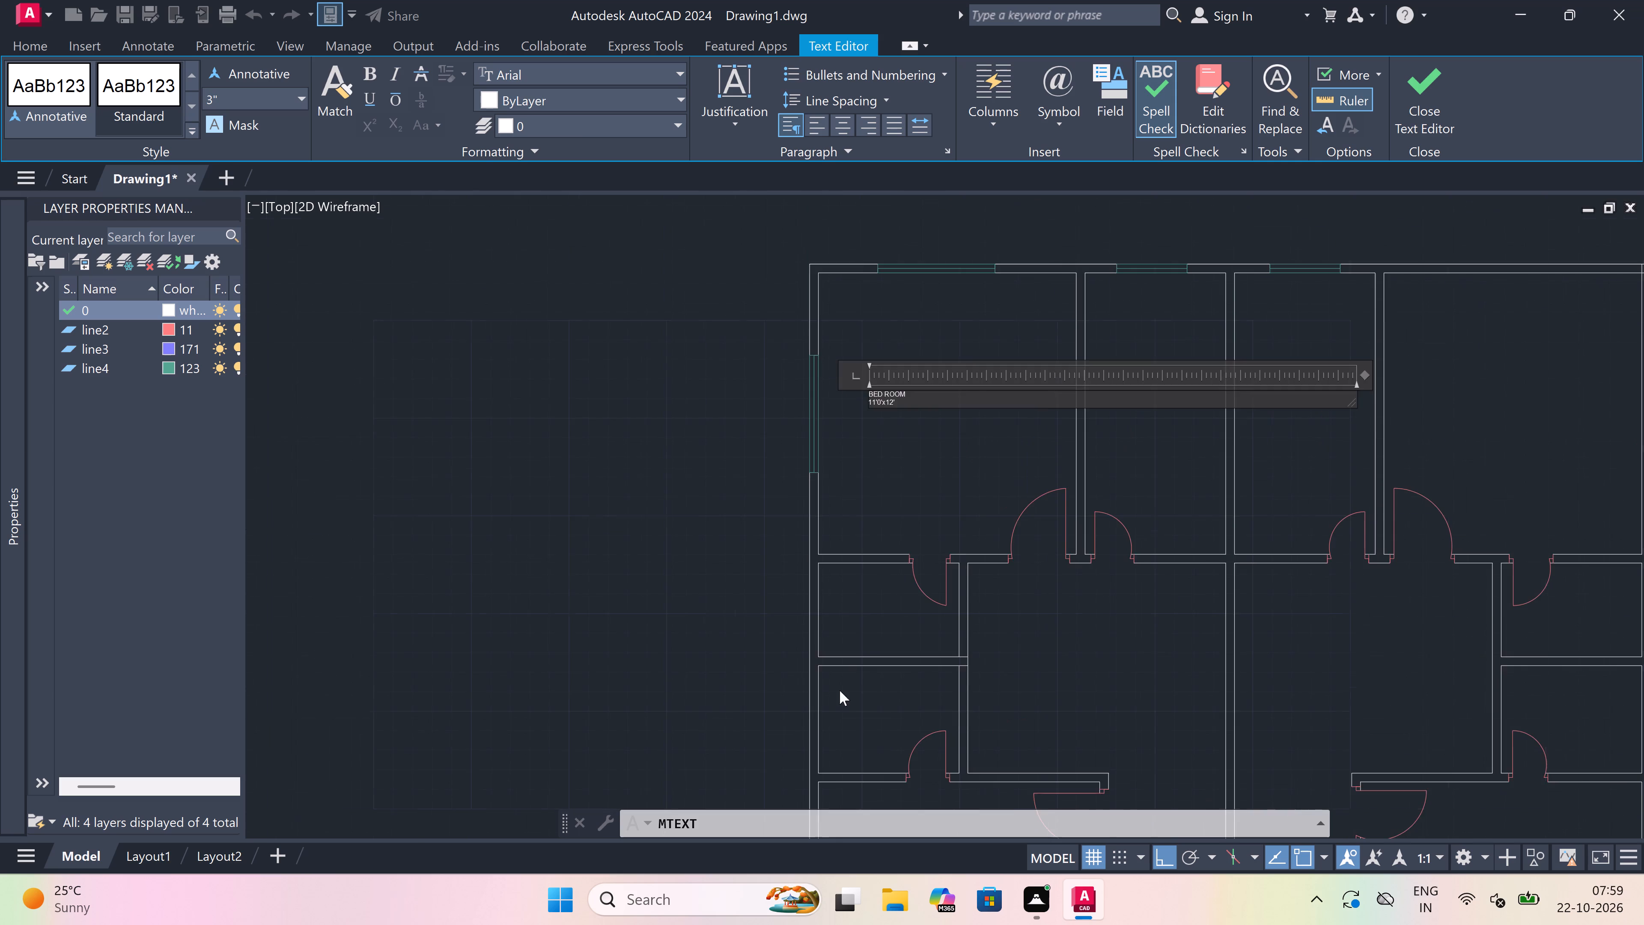
{"action": "scroll", "coordinate": [840, 690], "scroll_direction": "down", "scroll_amount": 1}
{"action": "scroll", "coordinate": [892, 506], "scroll_direction": "up", "scroll_amount": 2}
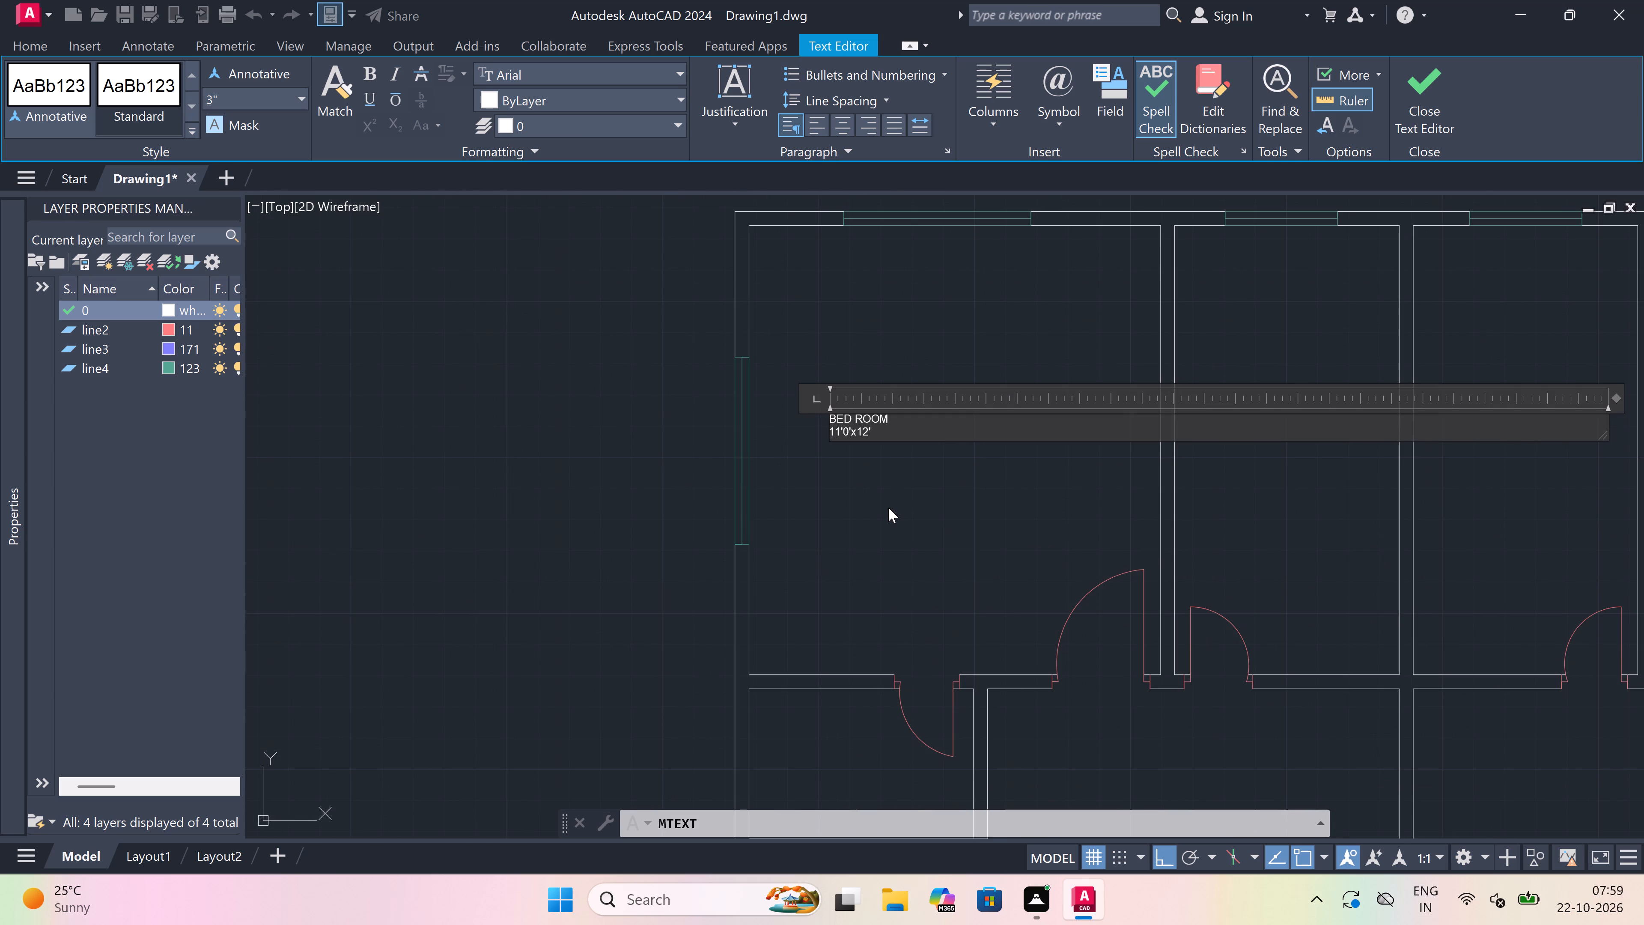
{"action": "type", "text": "0\""}
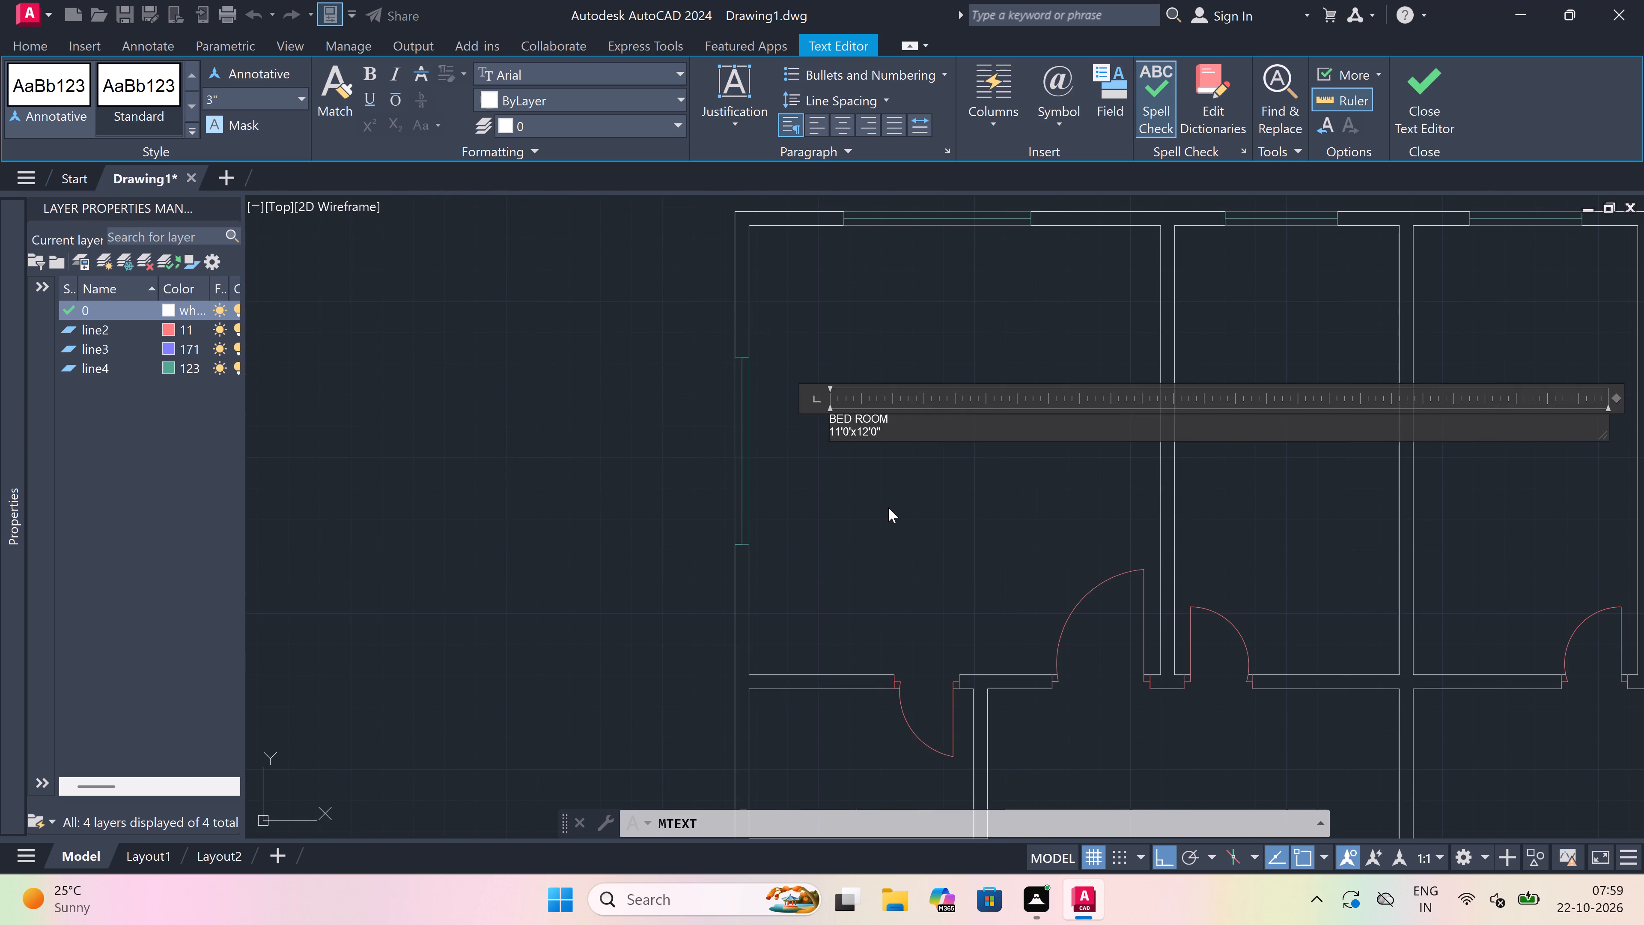
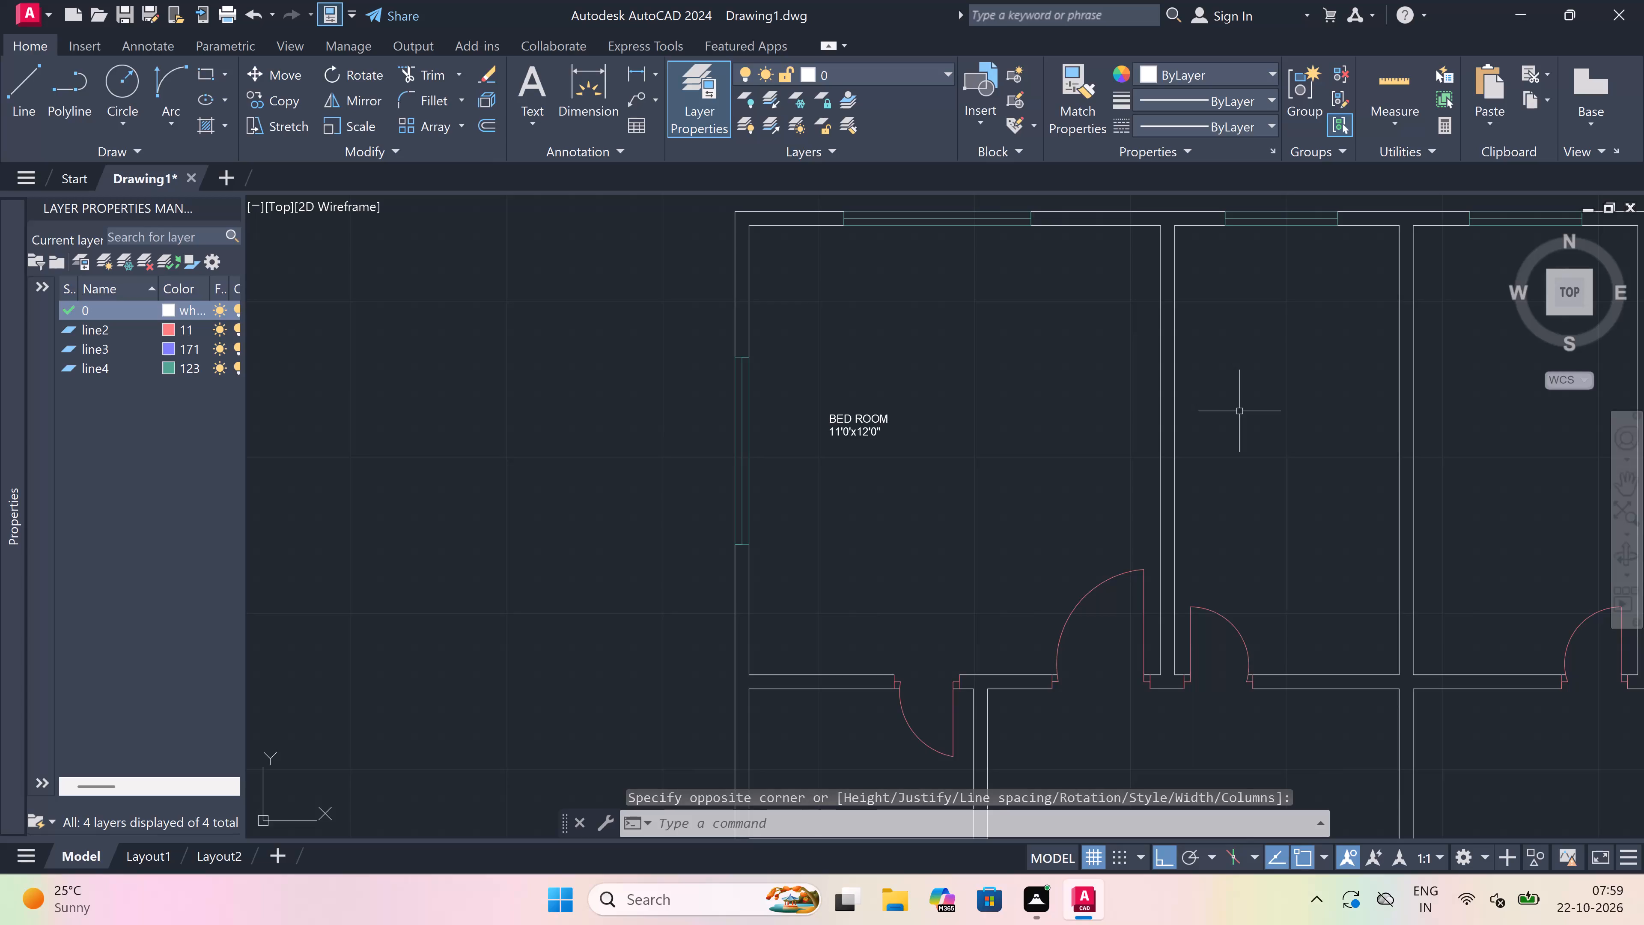
Add a multiline text label reading KITCHEN with 12'0"x6'0" below it in the narrow room beside the labelled bedroom.
{"action": "key", "text": "space"}
{"action": "left_click", "coordinate": [1214, 415]}
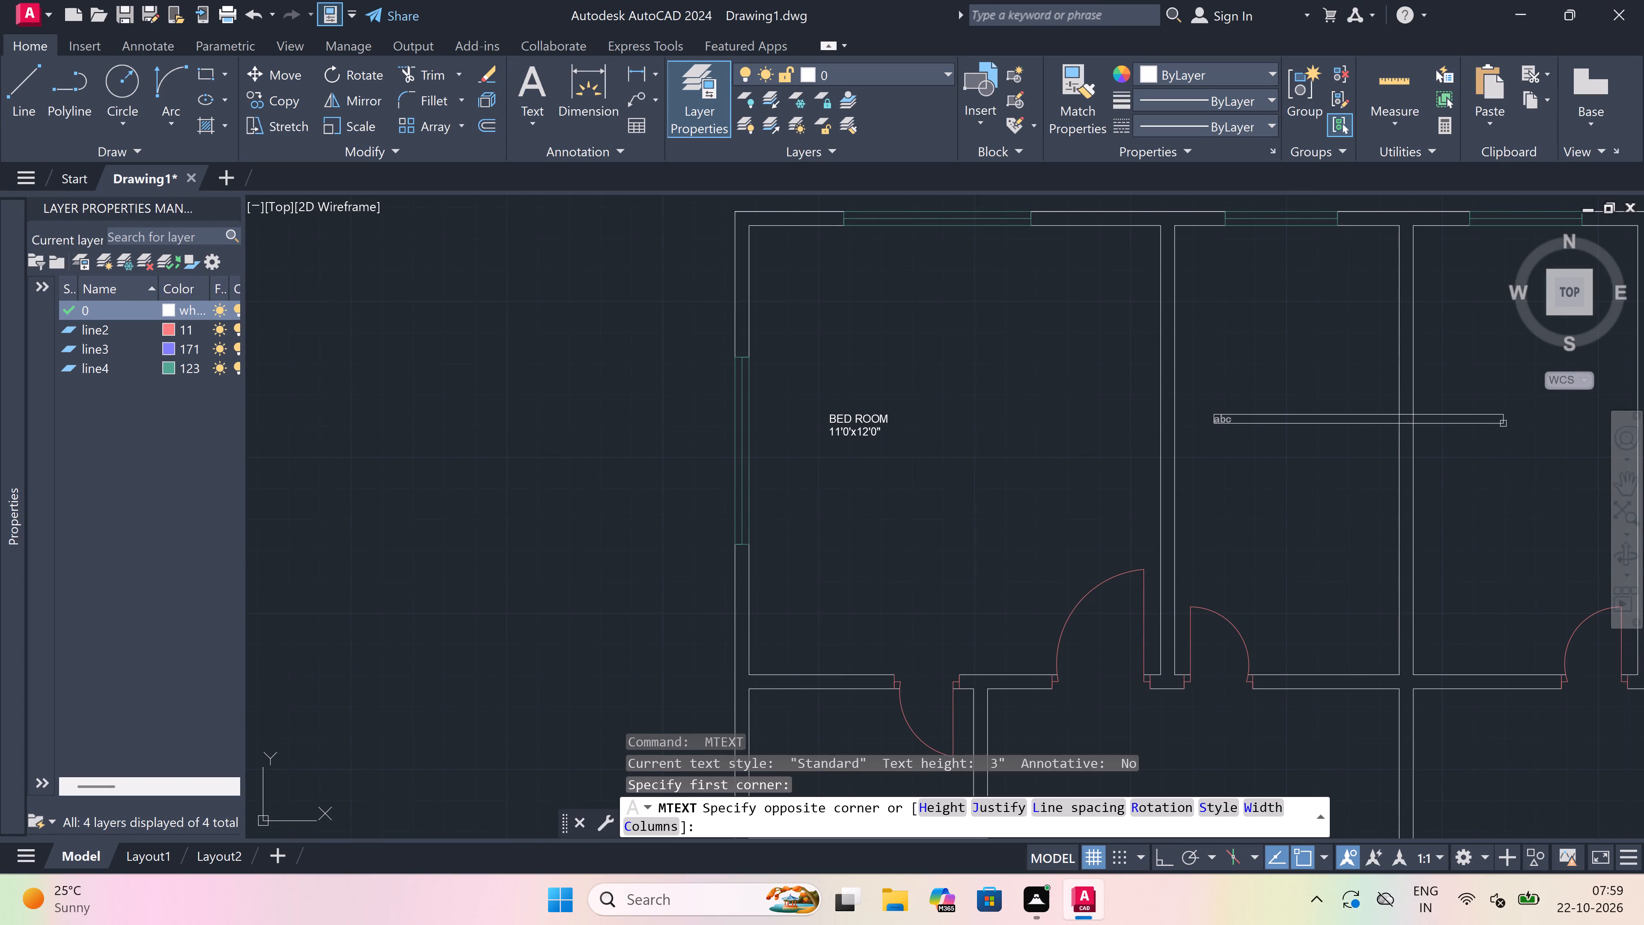
{"action": "left_click", "coordinate": [1458, 451]}
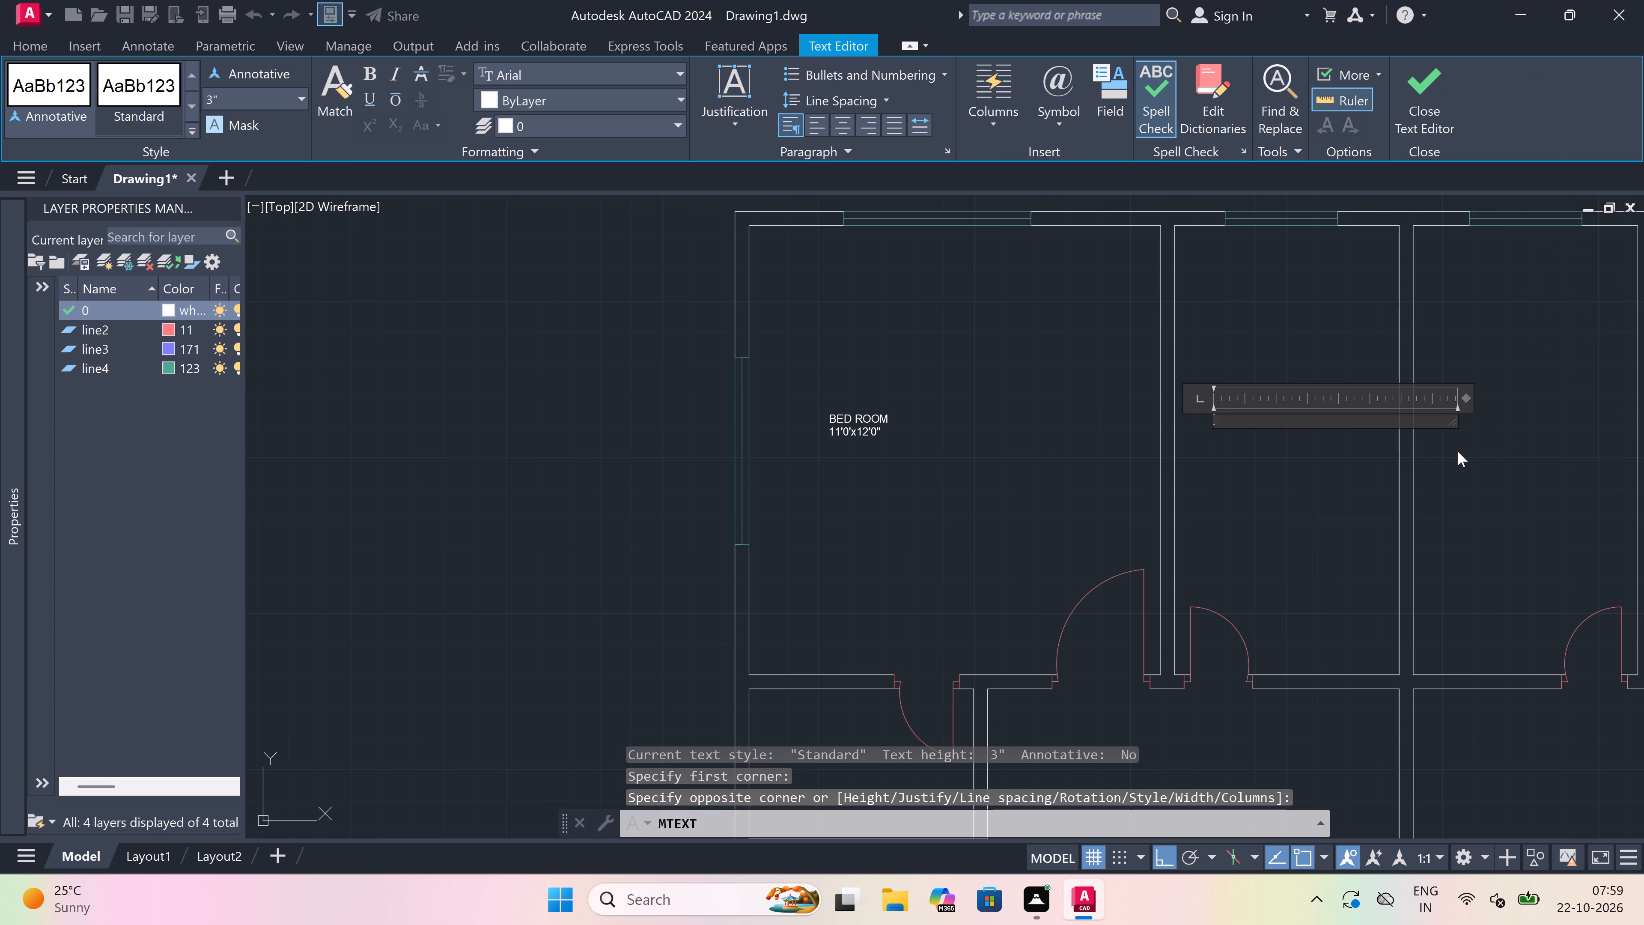
{"action": "type", "text": "KITCHEN"}
{"action": "key", "text": "Return"}
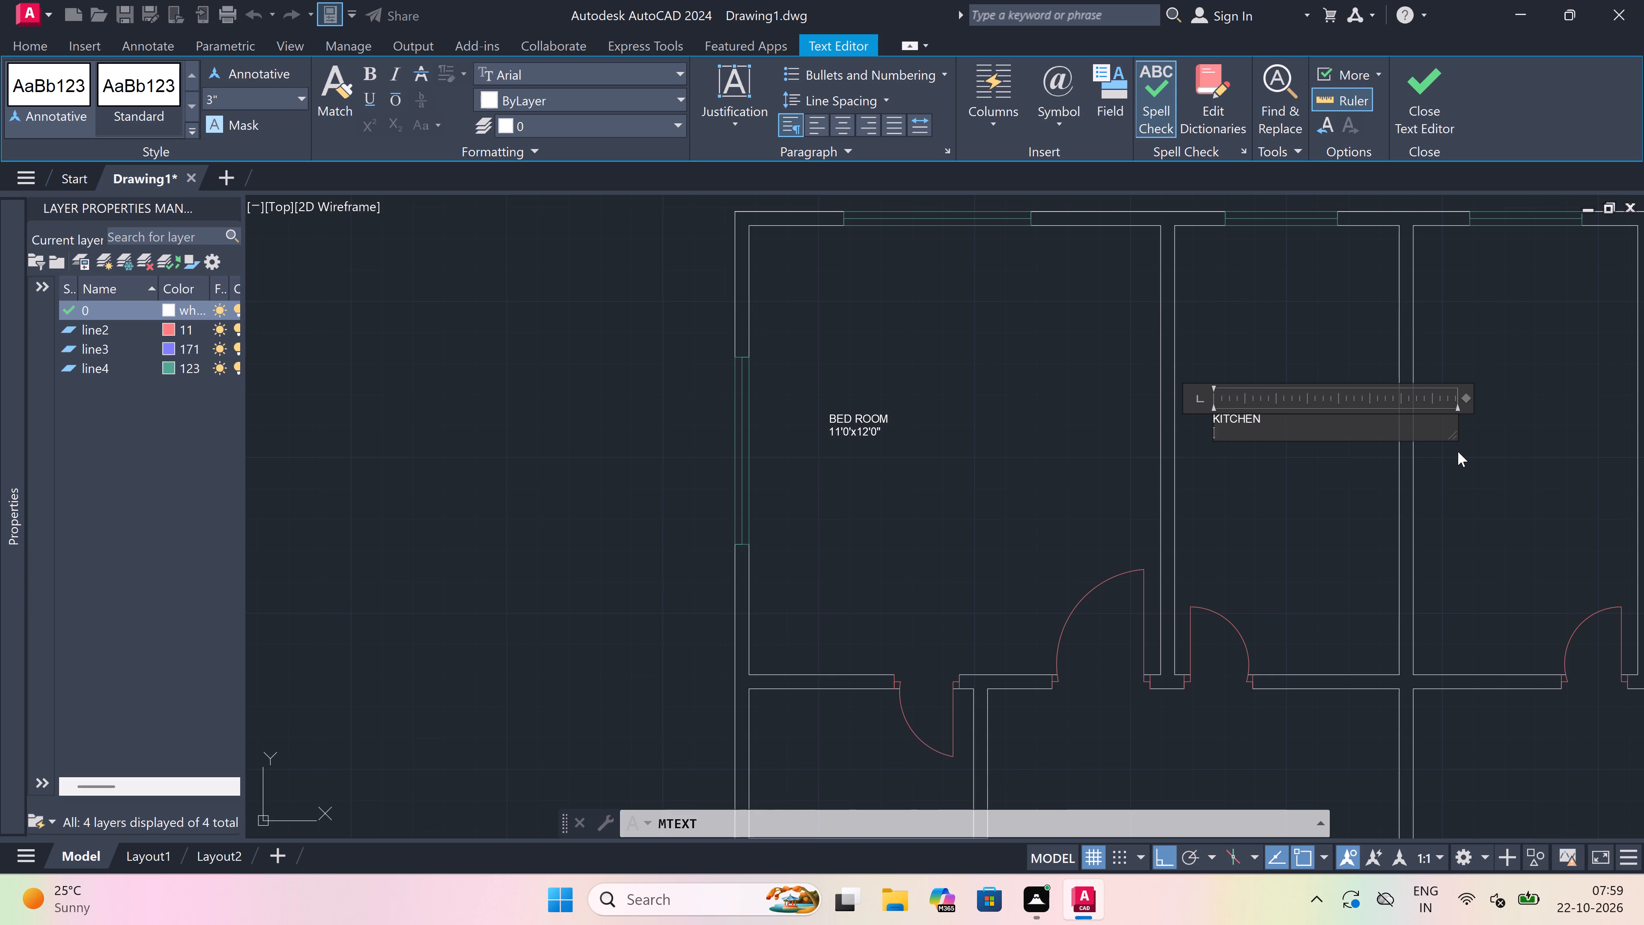
{"action": "type", "text": "12'0"}
{"action": "type", "text": "\"x"}
{"action": "type", "text": "'0\""}
{"action": "key", "text": "BackSpace"}
{"action": "key", "text": "BackSpace"}
{"action": "key", "text": "BackSpace"}
{"action": "key", "text": "6"}
{"action": "type", "text": "'0\""}
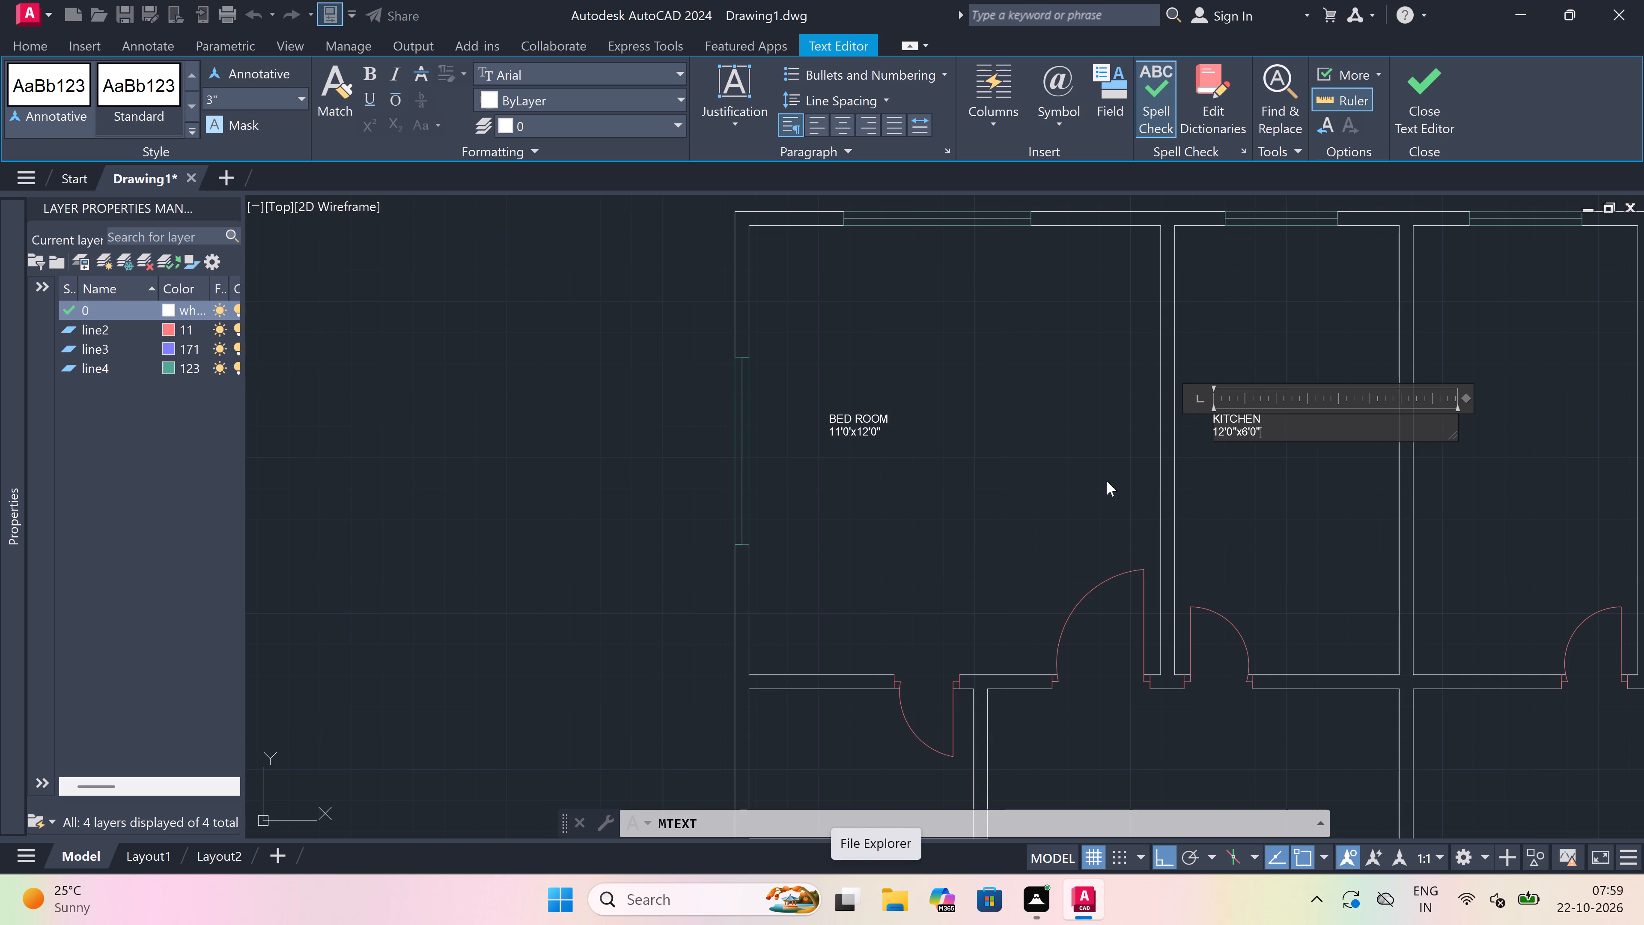
{"action": "double_click", "coordinate": [1341, 511]}
Add a multiline text label reading KITCHEN with 12'0"x6'0" below it in the mirrored narrow room across the central wall.
{"action": "scroll", "coordinate": [1335, 532], "scroll_direction": "down", "scroll_amount": 3}
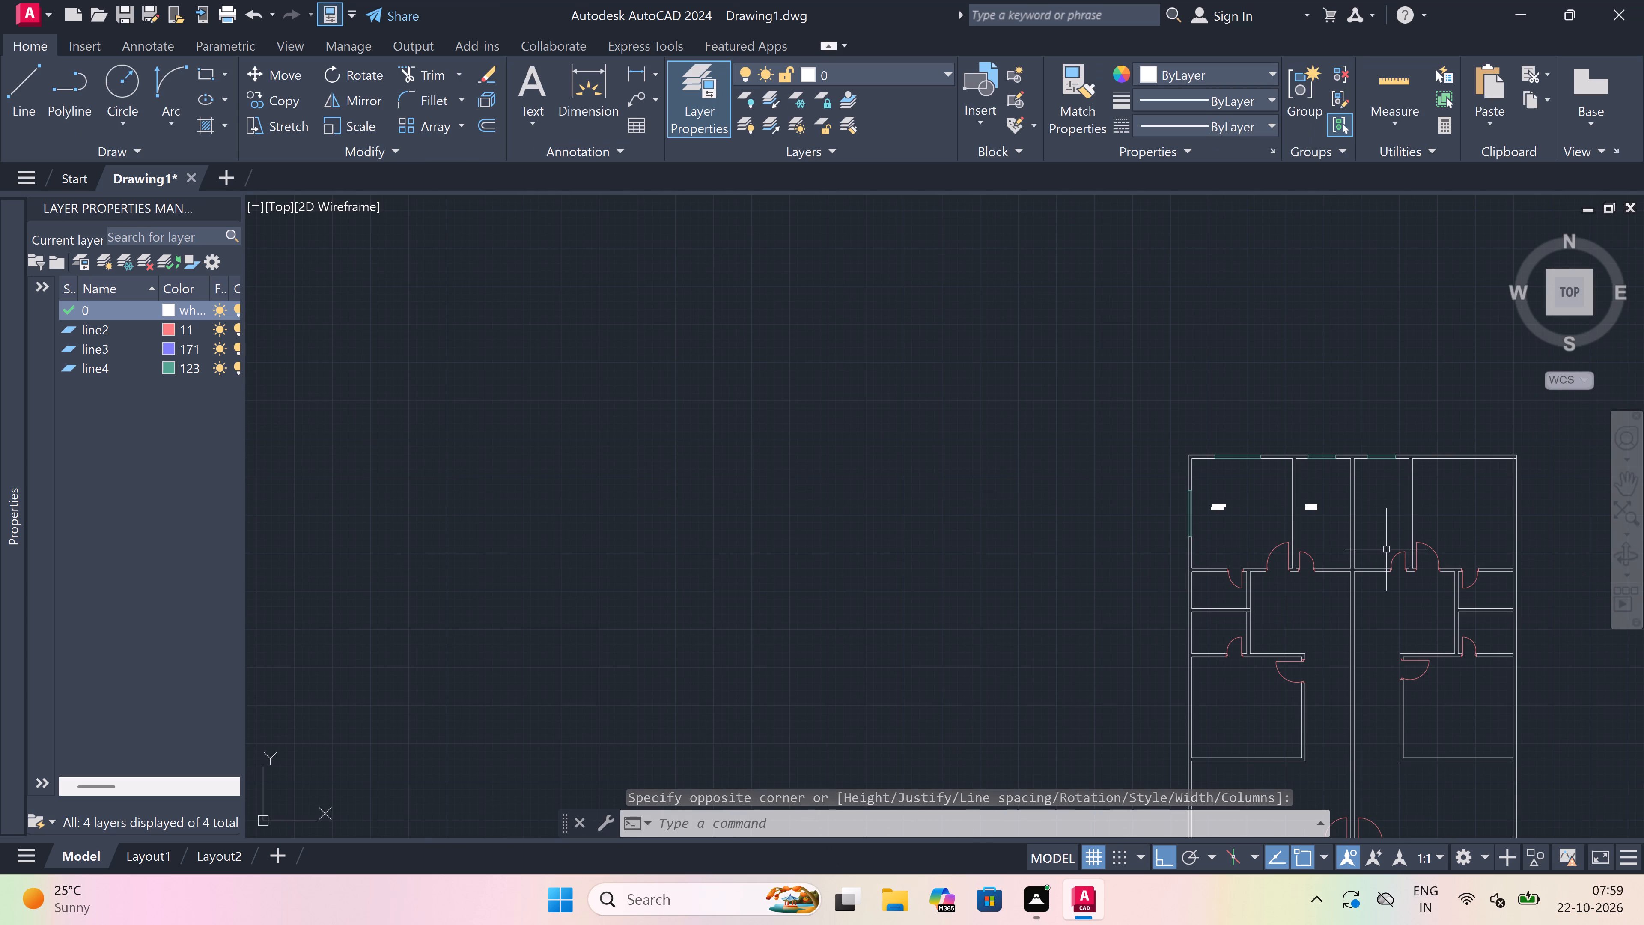
{"action": "scroll", "coordinate": [1405, 525], "scroll_direction": "down", "scroll_amount": 1}
{"action": "scroll", "coordinate": [1409, 518], "scroll_direction": "up", "scroll_amount": 4}
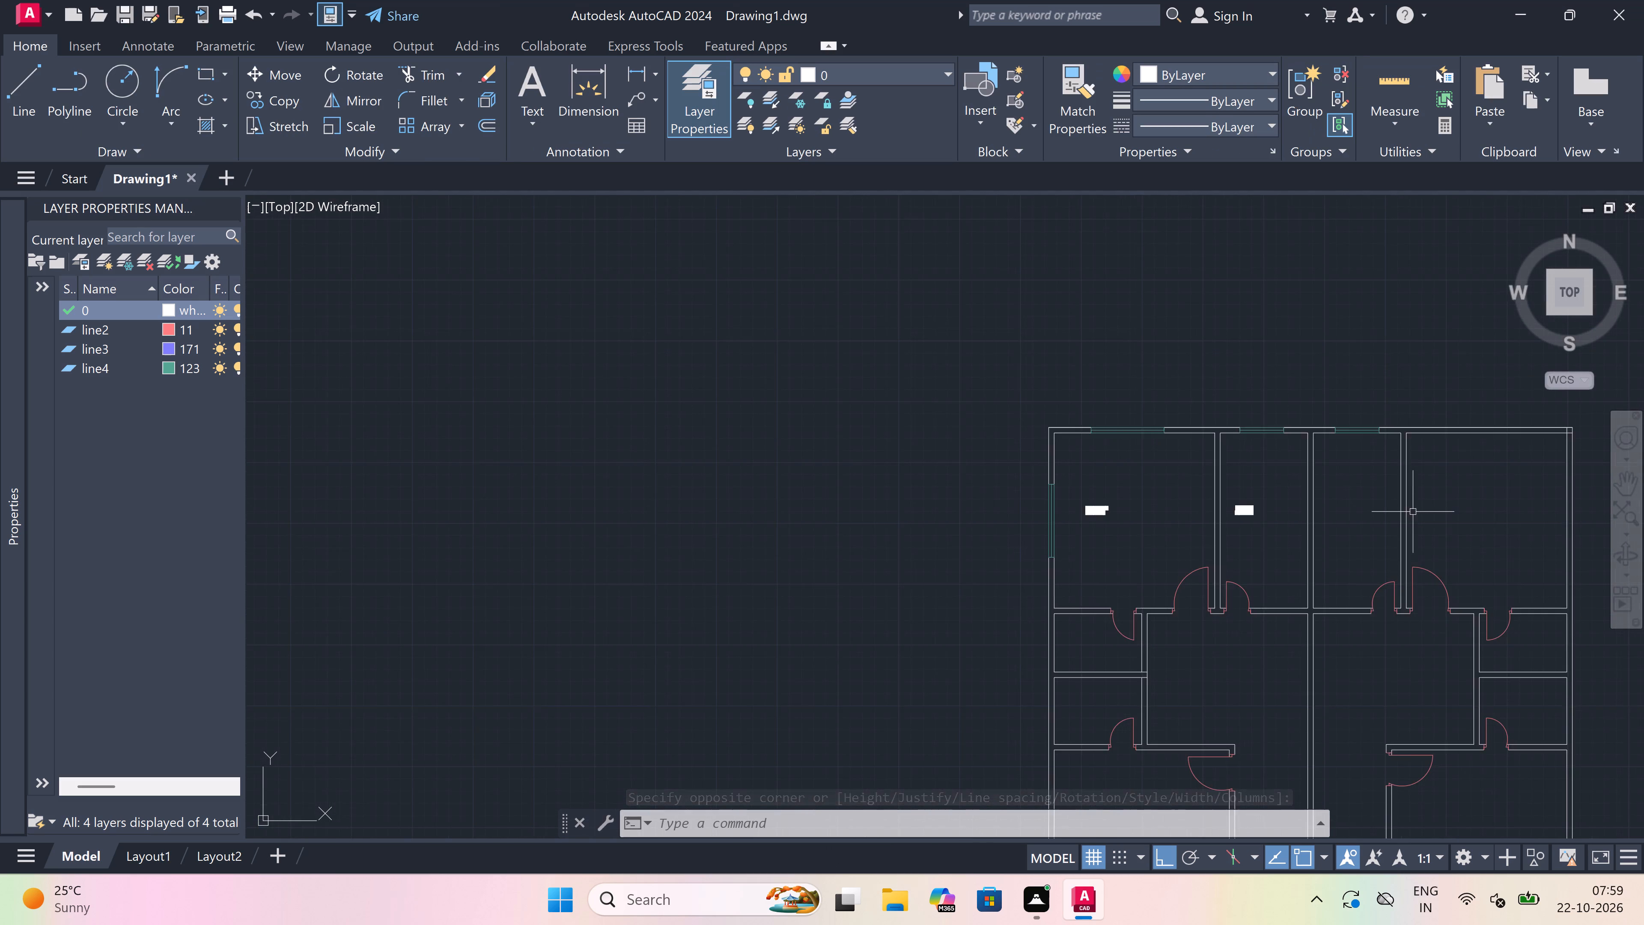
{"action": "scroll", "coordinate": [1414, 509], "scroll_direction": "down", "scroll_amount": 3}
{"action": "scroll", "coordinate": [1525, 679], "scroll_direction": "down", "scroll_amount": 1}
{"action": "scroll", "coordinate": [1520, 688], "scroll_direction": "up", "scroll_amount": 2}
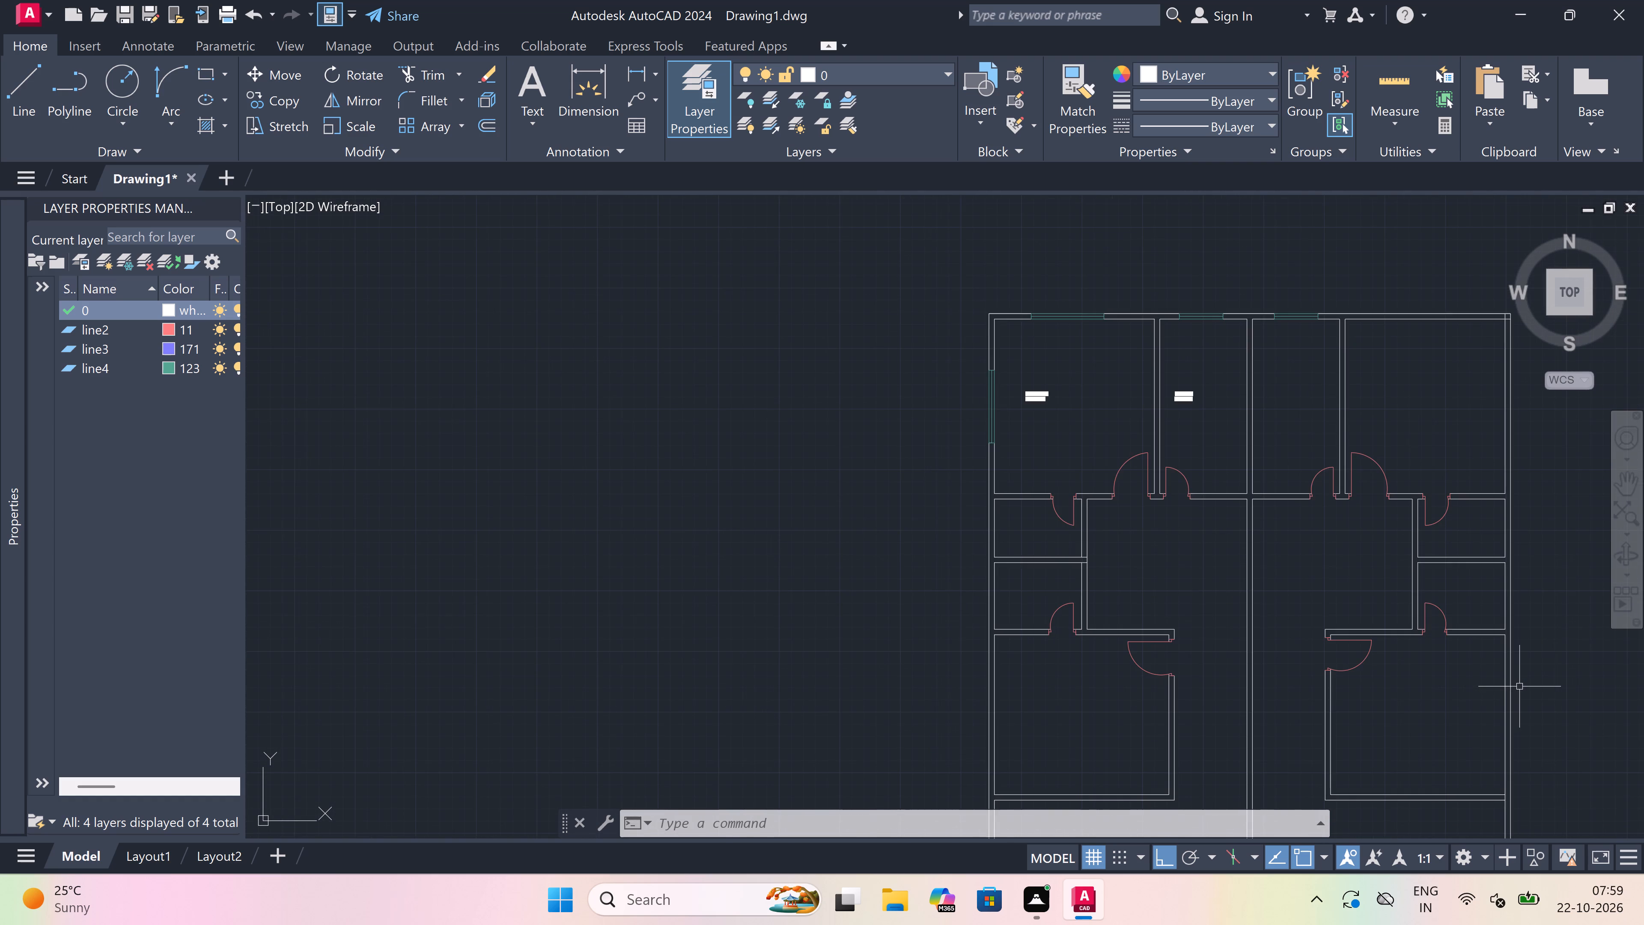
{"action": "scroll", "coordinate": [1517, 682], "scroll_direction": "up", "scroll_amount": 1}
{"action": "scroll", "coordinate": [1397, 453], "scroll_direction": "down", "scroll_amount": 2}
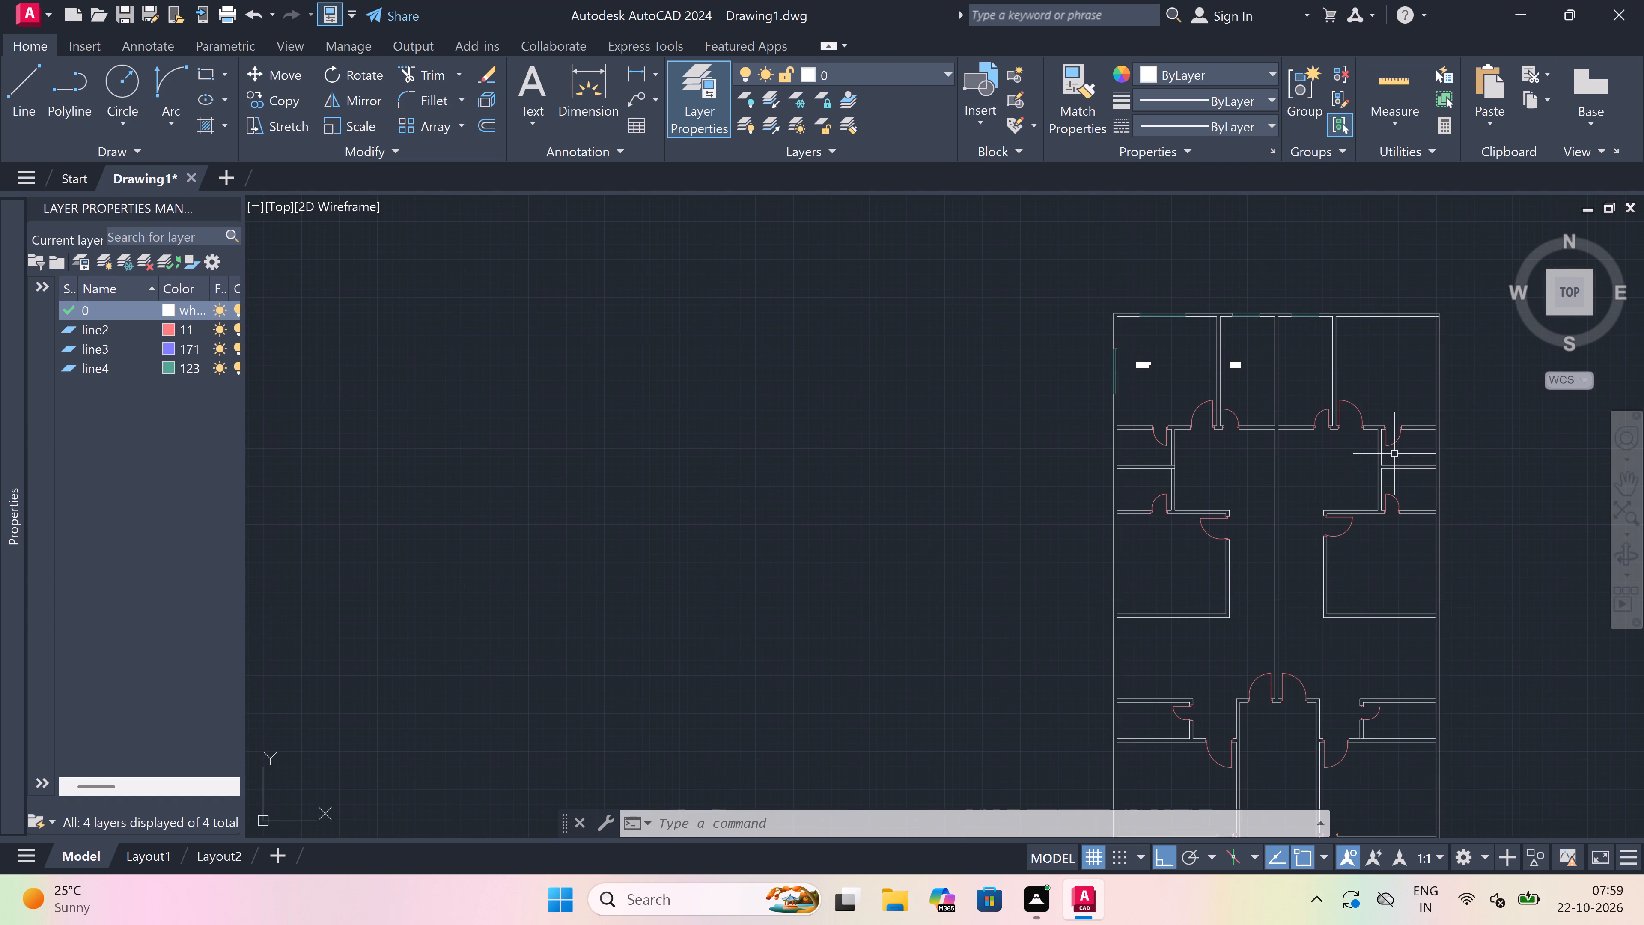
{"action": "scroll", "coordinate": [1371, 386], "scroll_direction": "up", "scroll_amount": 2}
{"action": "scroll", "coordinate": [1371, 387], "scroll_direction": "down", "scroll_amount": 3}
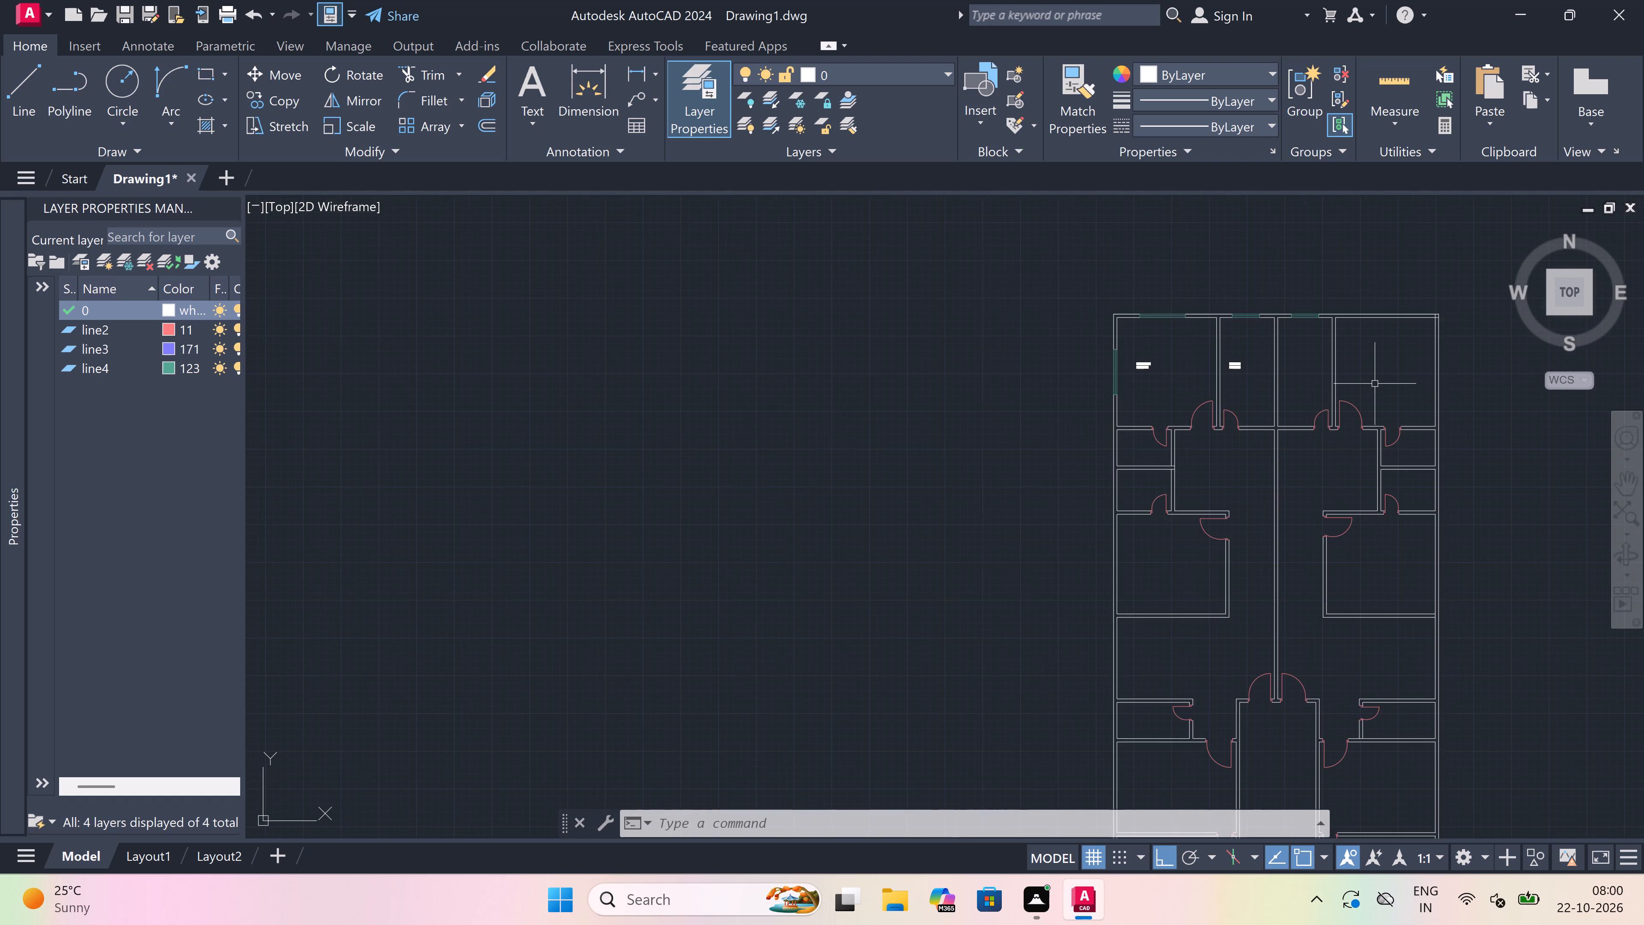
{"action": "scroll", "coordinate": [1451, 370], "scroll_direction": "up", "scroll_amount": 3}
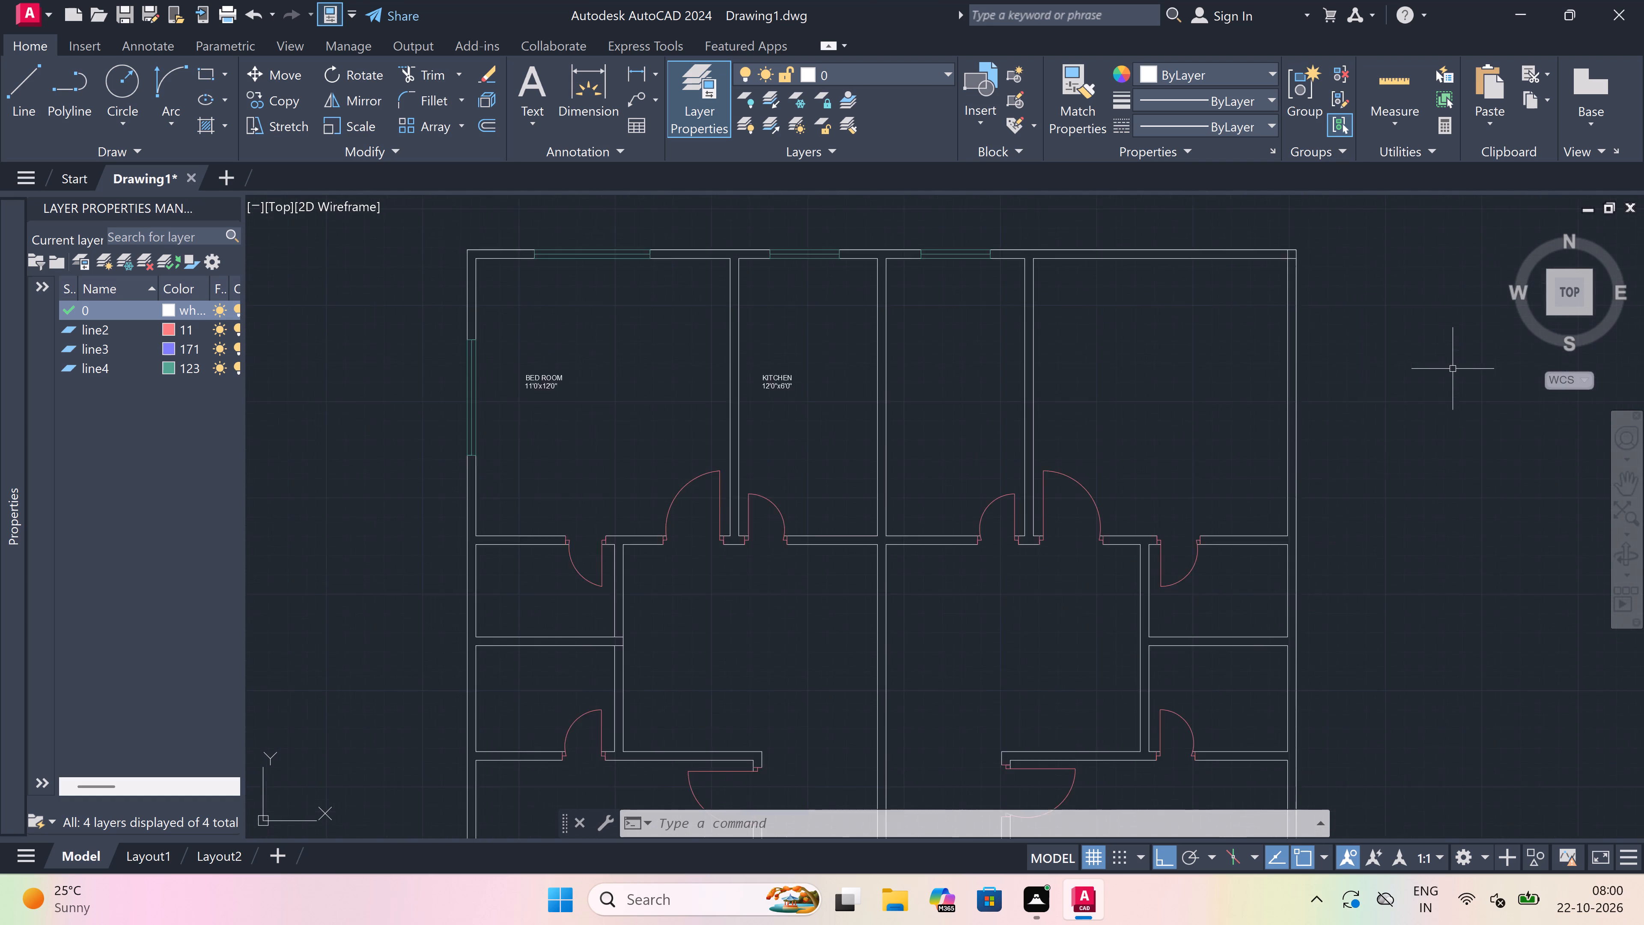
{"action": "scroll", "coordinate": [1453, 369], "scroll_direction": "up", "scroll_amount": 1}
{"action": "scroll", "coordinate": [1443, 376], "scroll_direction": "down", "scroll_amount": 1}
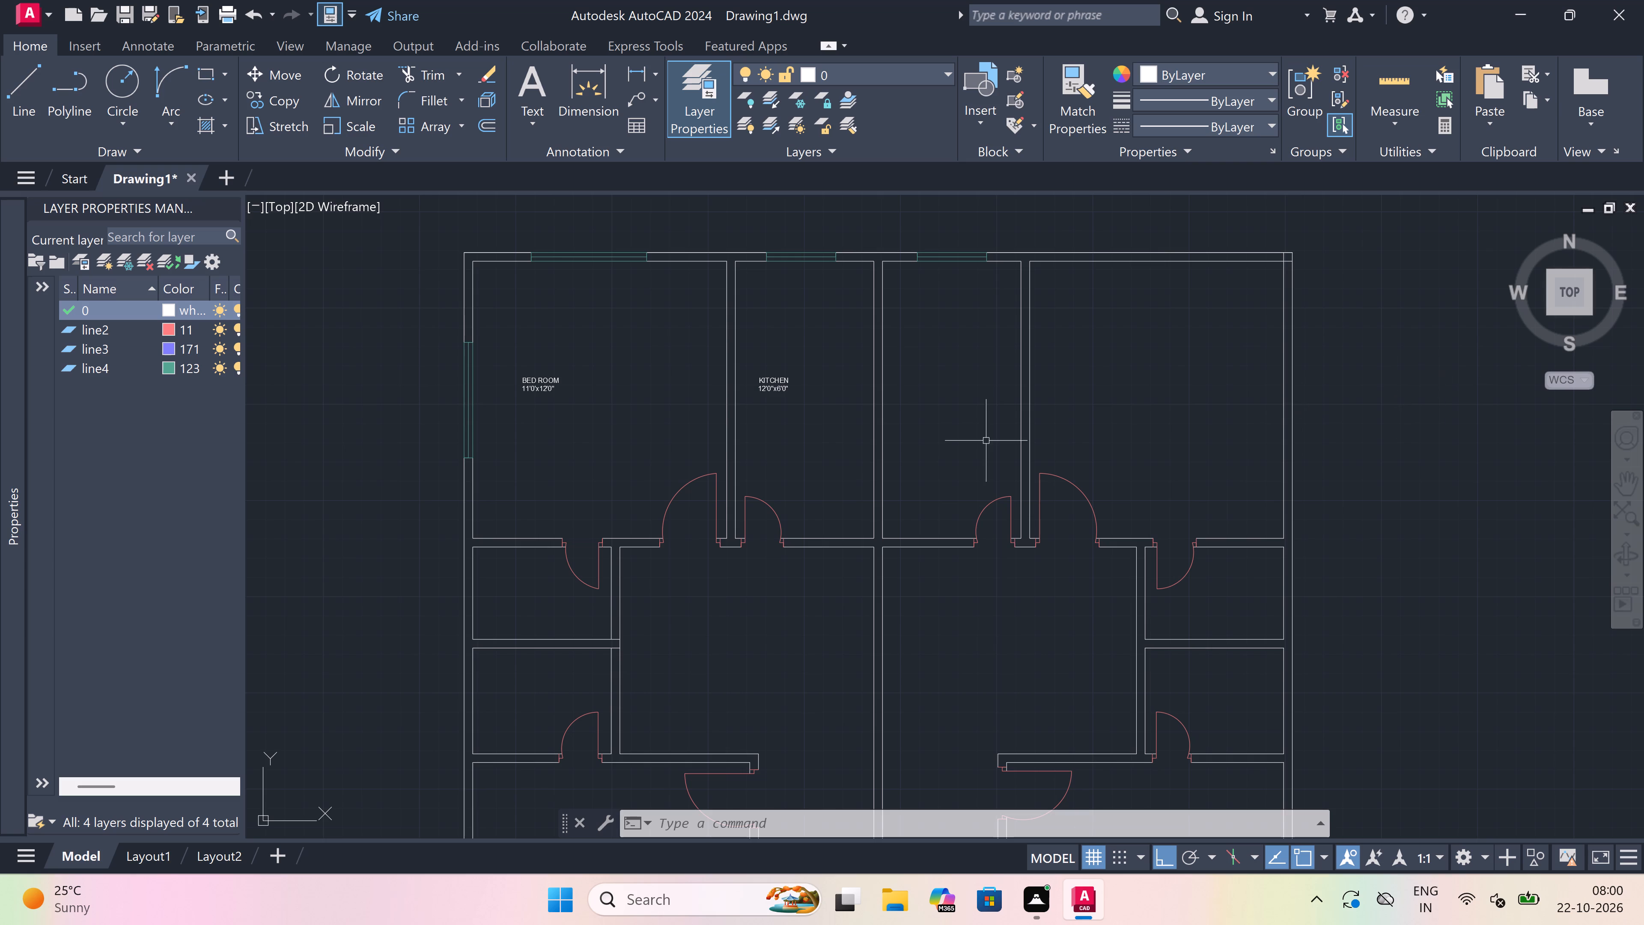
{"action": "left_click", "coordinate": [920, 379]}
{"action": "key", "text": "m"}
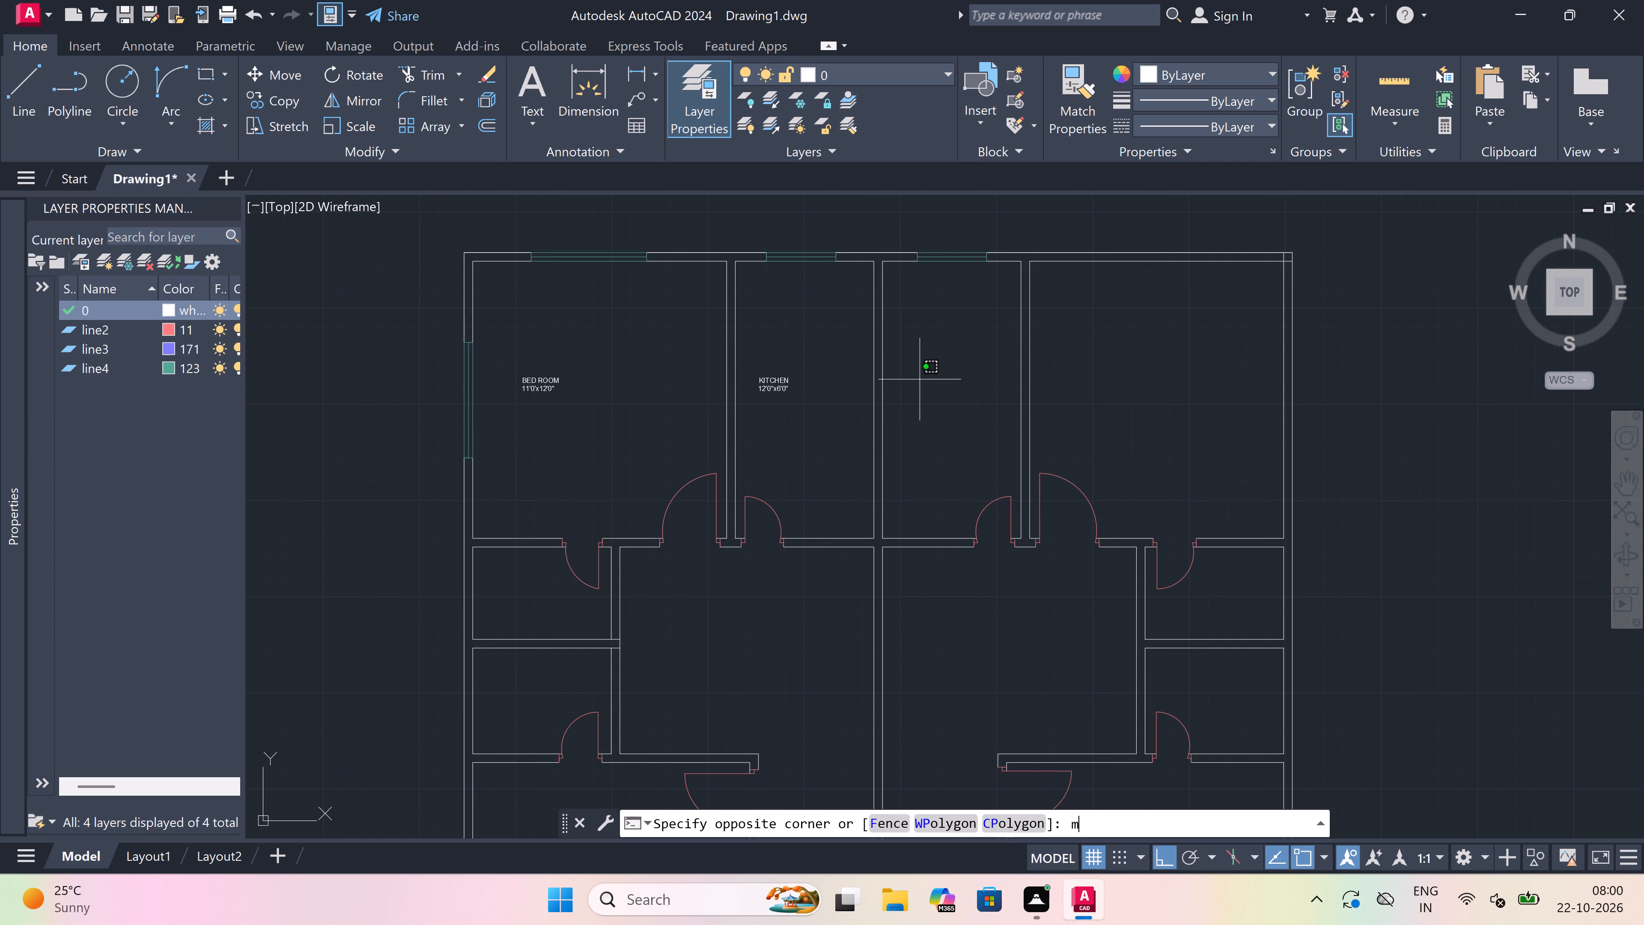
{"action": "type", "text": "t"}
{"action": "key", "text": "space"}
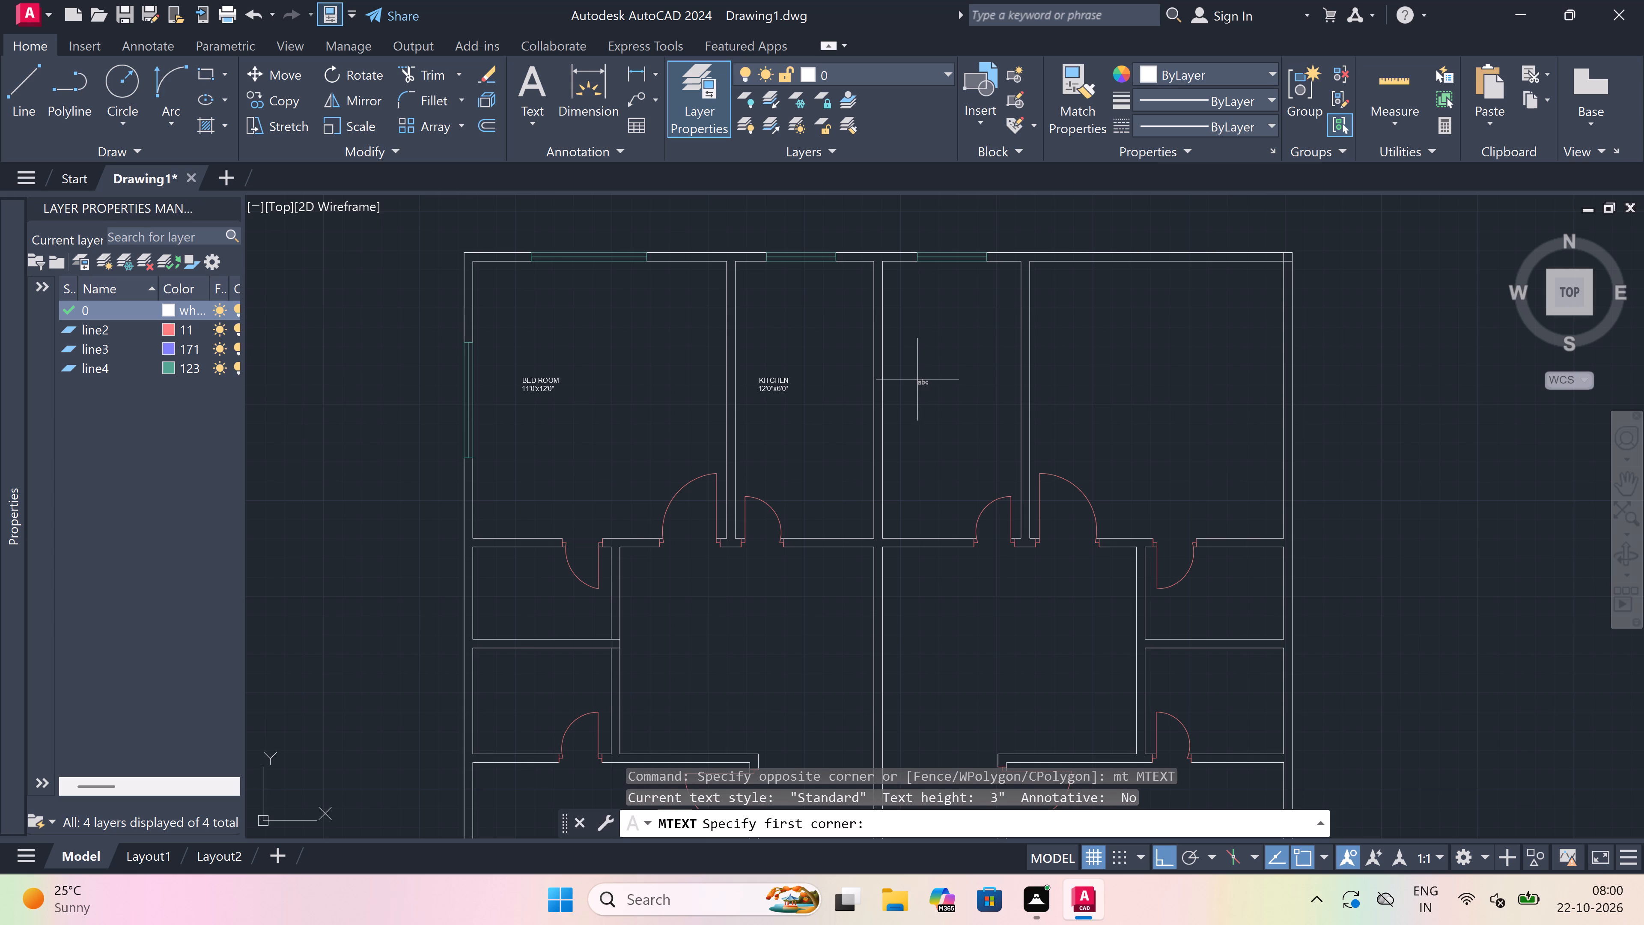
{"action": "left_click", "coordinate": [917, 389]}
{"action": "left_click", "coordinate": [1290, 403]}
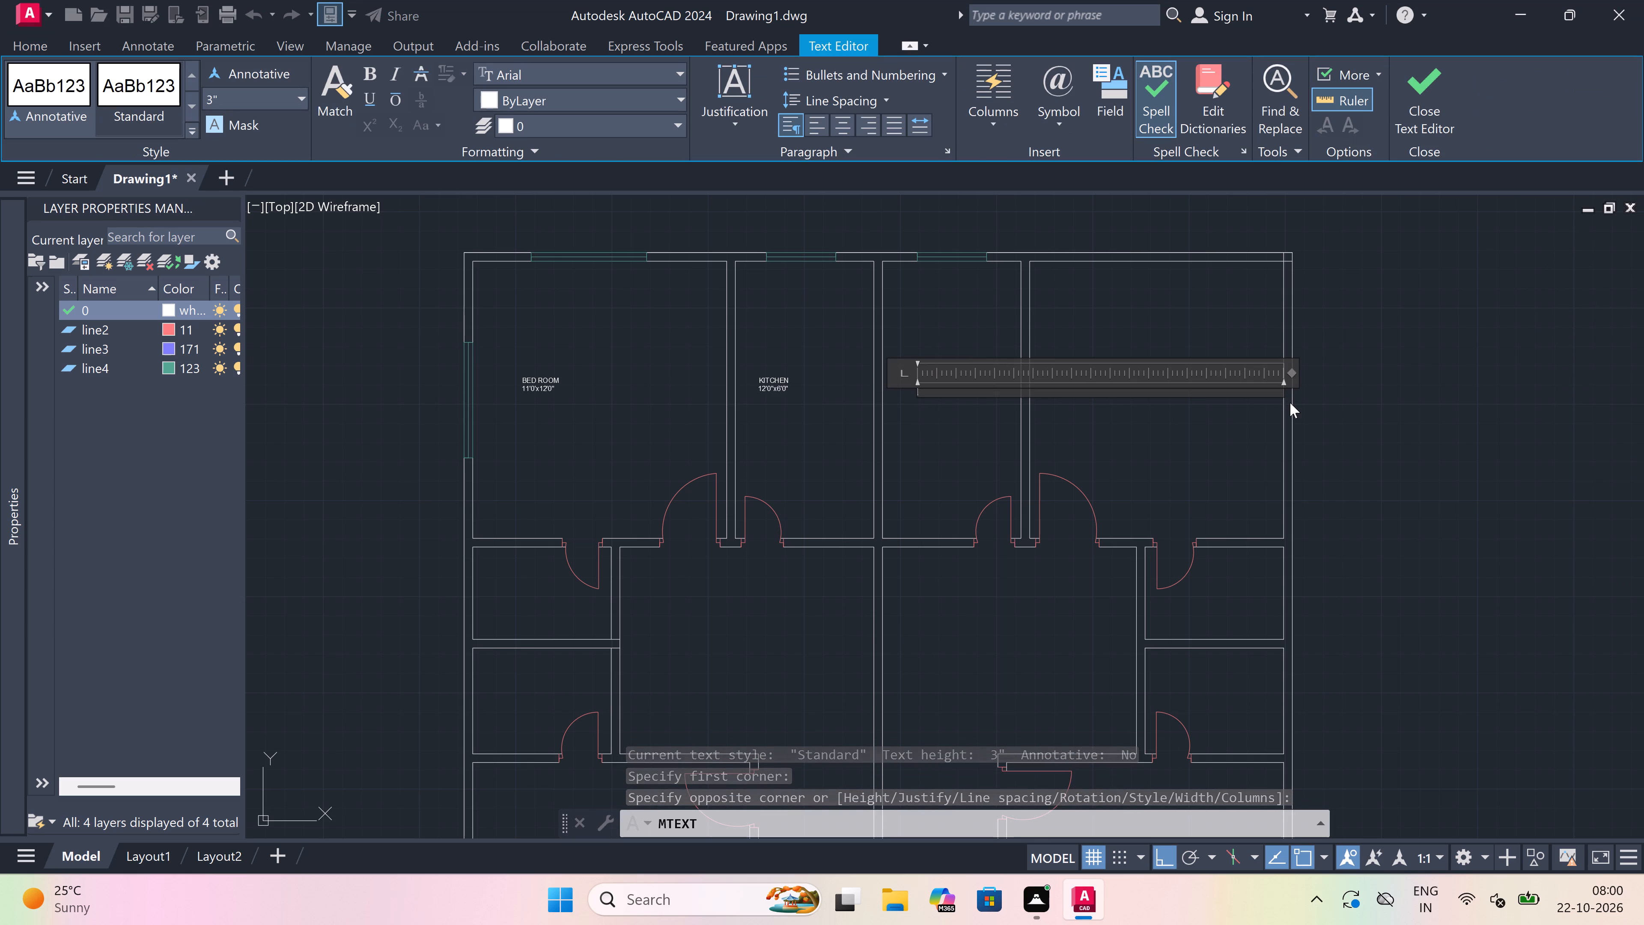
{"action": "type", "text": "KITCHE"}
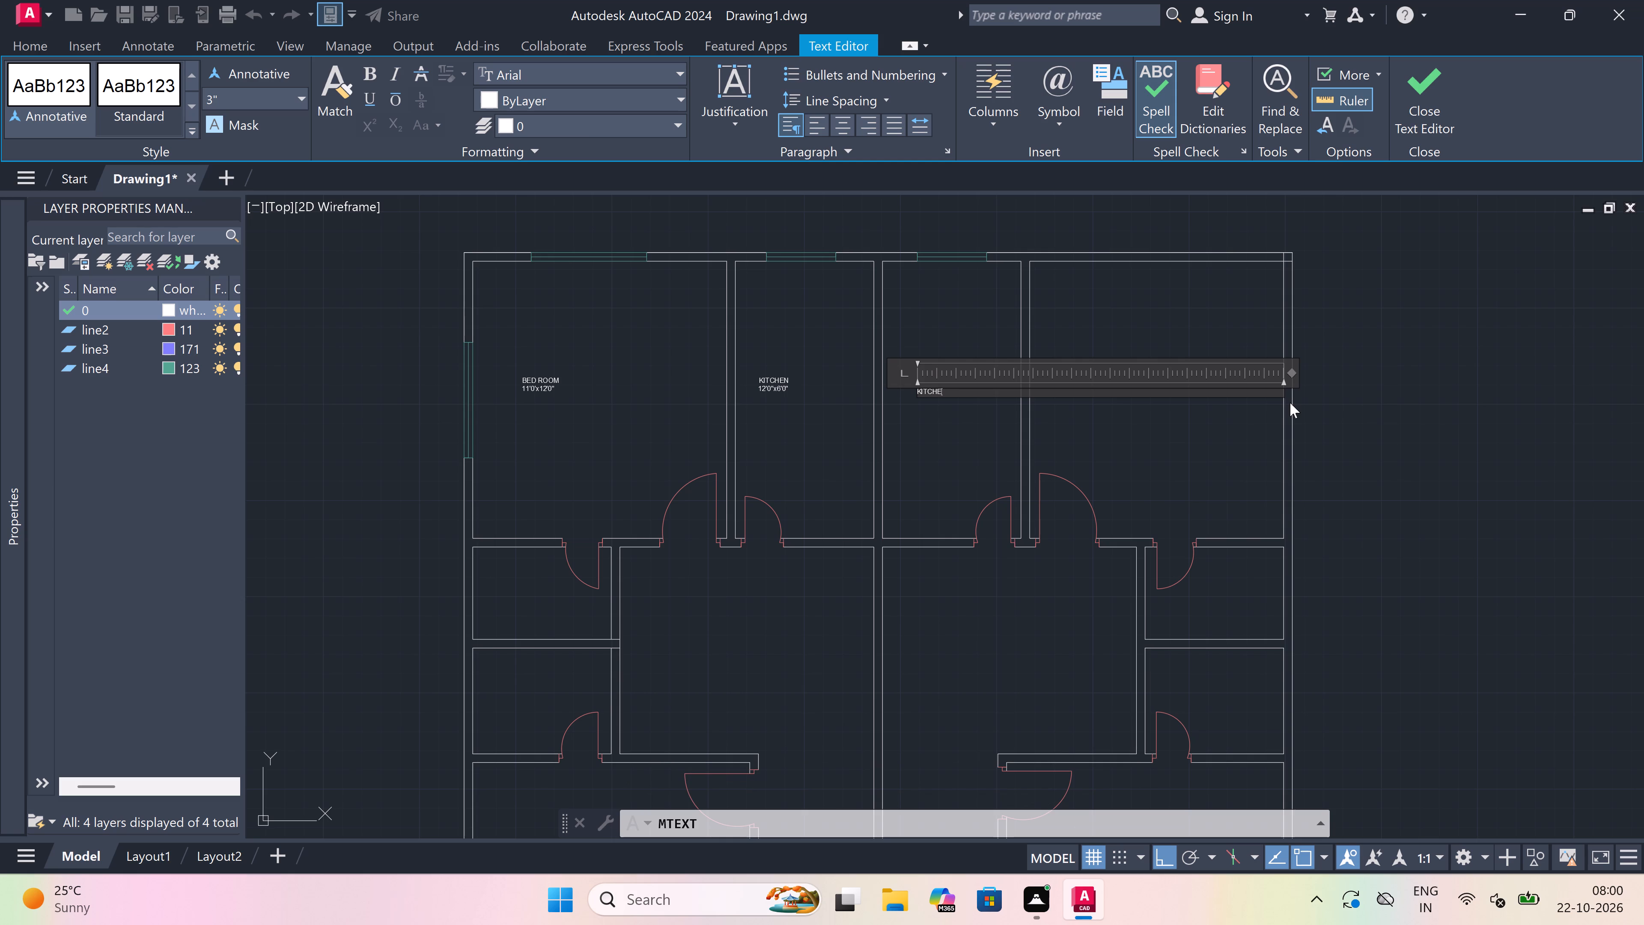
{"action": "key", "text": "n"}
{"action": "key", "text": "Return"}
{"action": "key", "text": "1"}
{"action": "key", "text": "2"}
{"action": "type", "text": "'0"}
{"action": "key", "text": "shift+quotedbl"}
{"action": "key", "text": "x"}
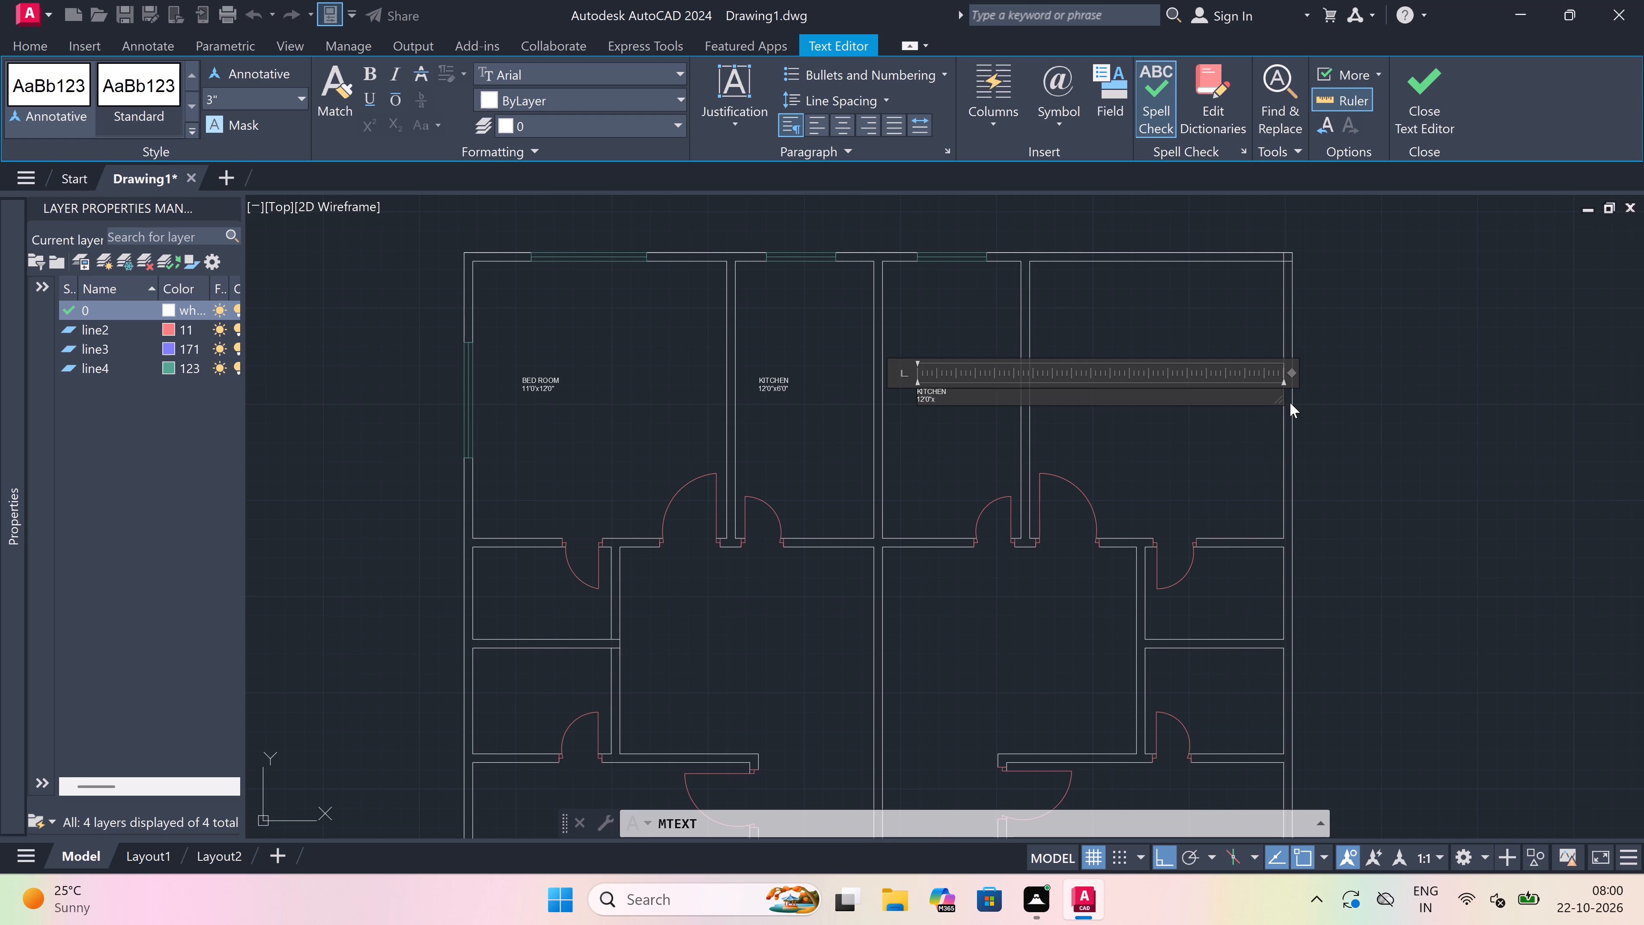
{"action": "type", "text": "6'"}
{"action": "key", "text": "0"}
{"action": "key", "text": "shift+quotedbl"}
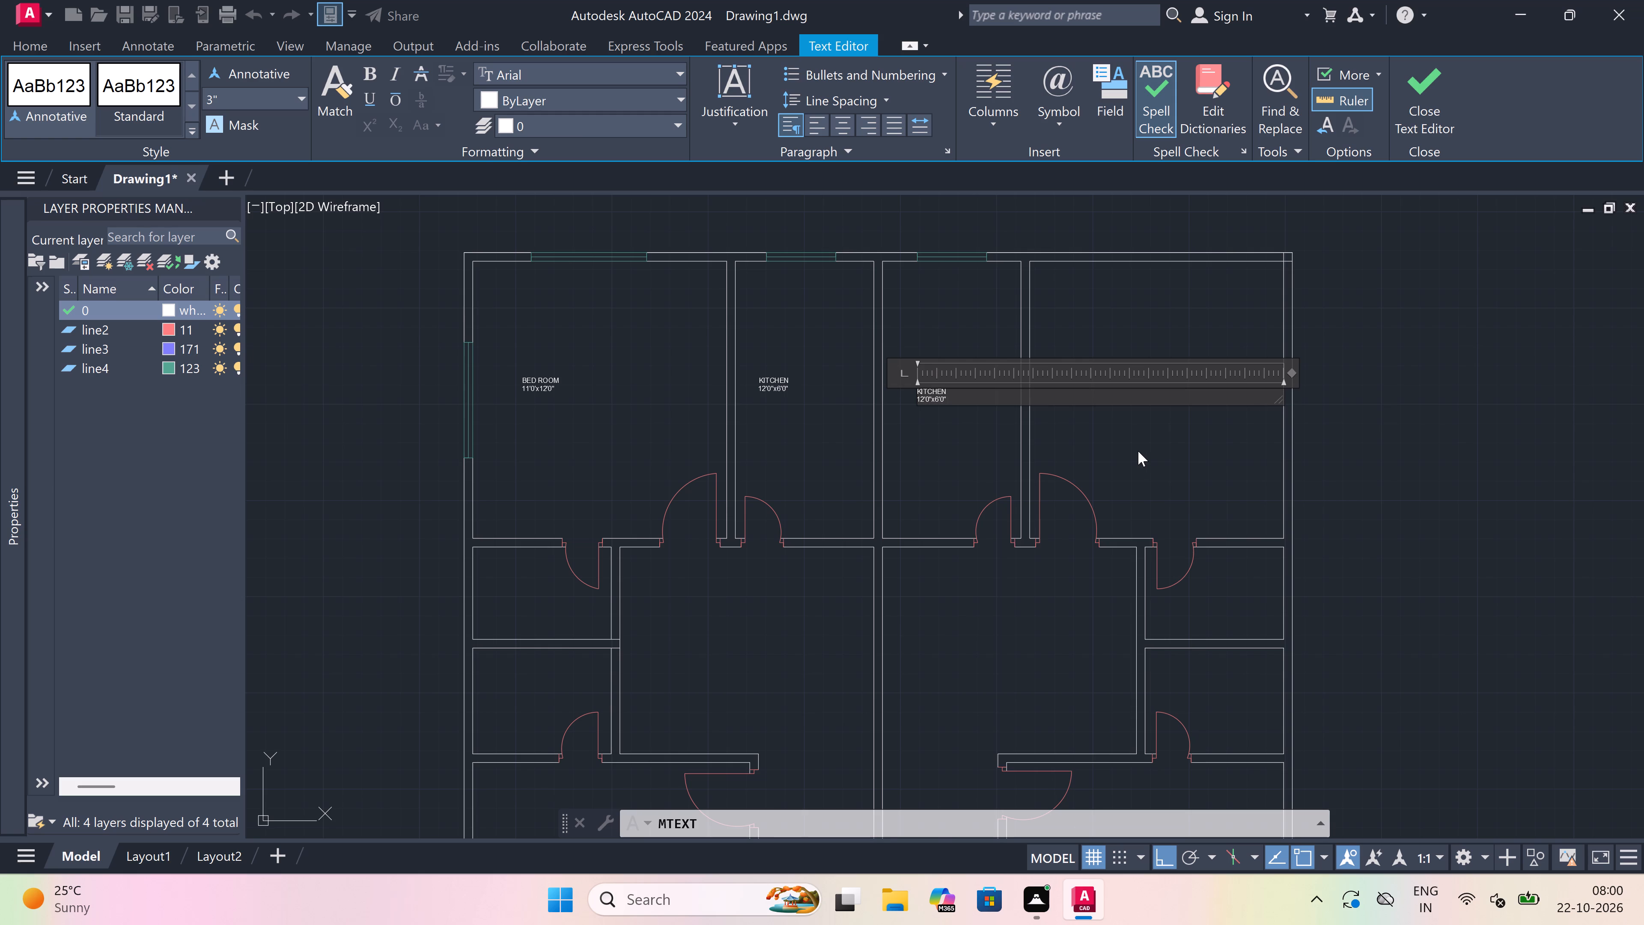
{"action": "left_click", "coordinate": [1138, 451]}
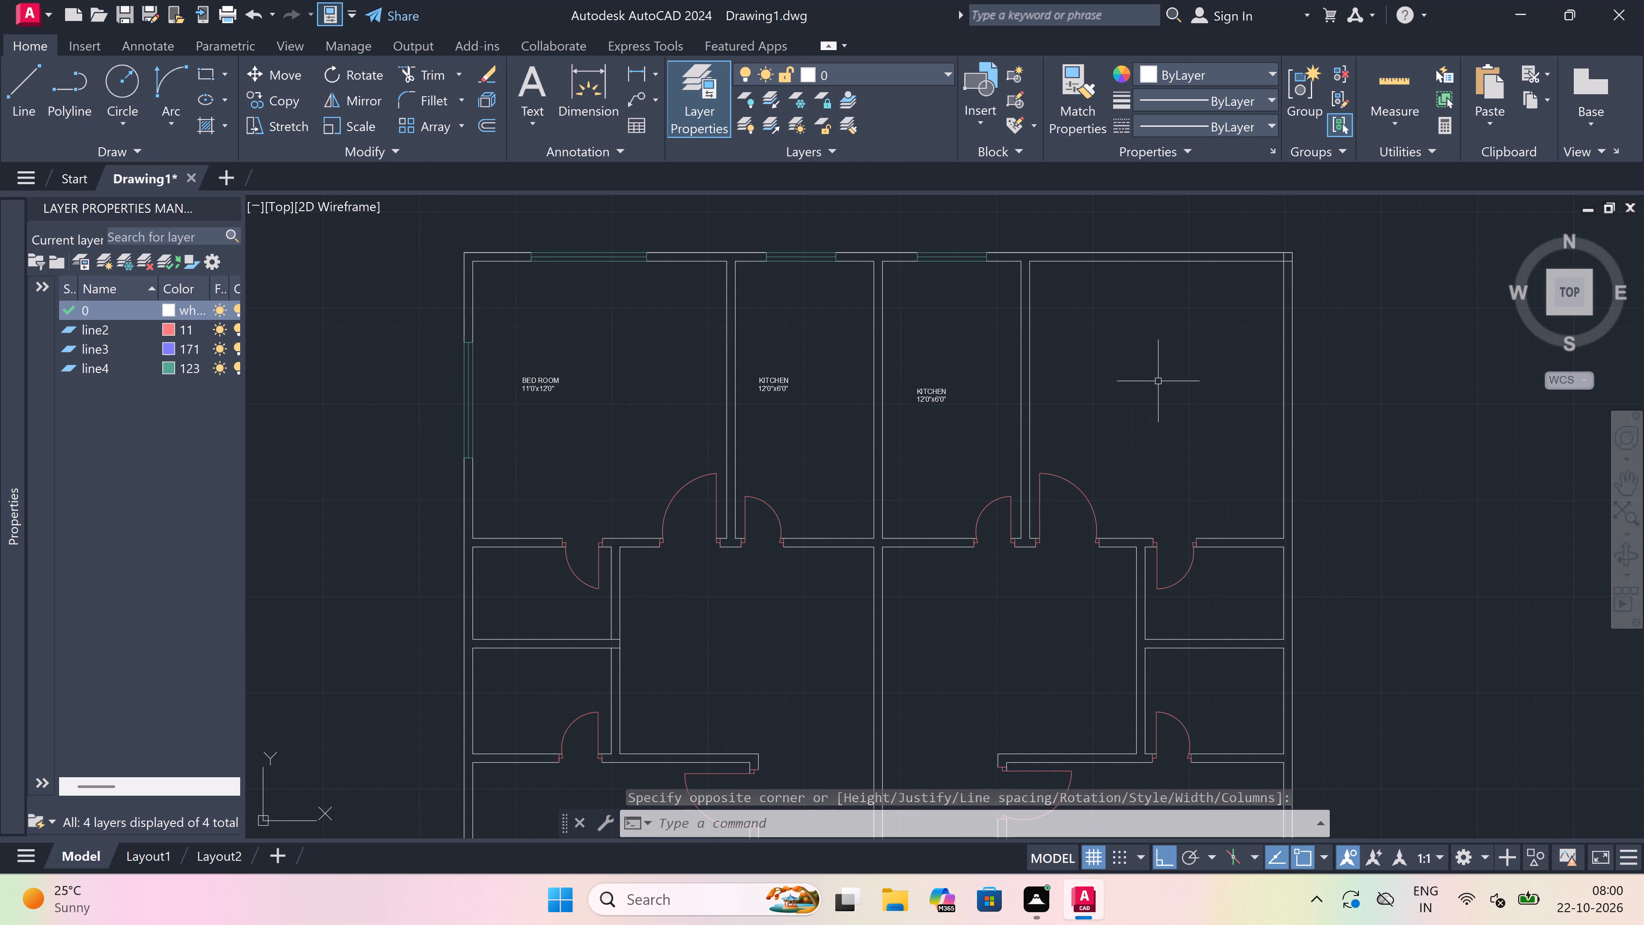
Add a multiline text label reading BED ROOM with 11'0"x12'0" below it in the mirrored large room beside the second kitchen.
{"action": "scroll", "coordinate": [1184, 333], "scroll_direction": "up", "scroll_amount": 1}
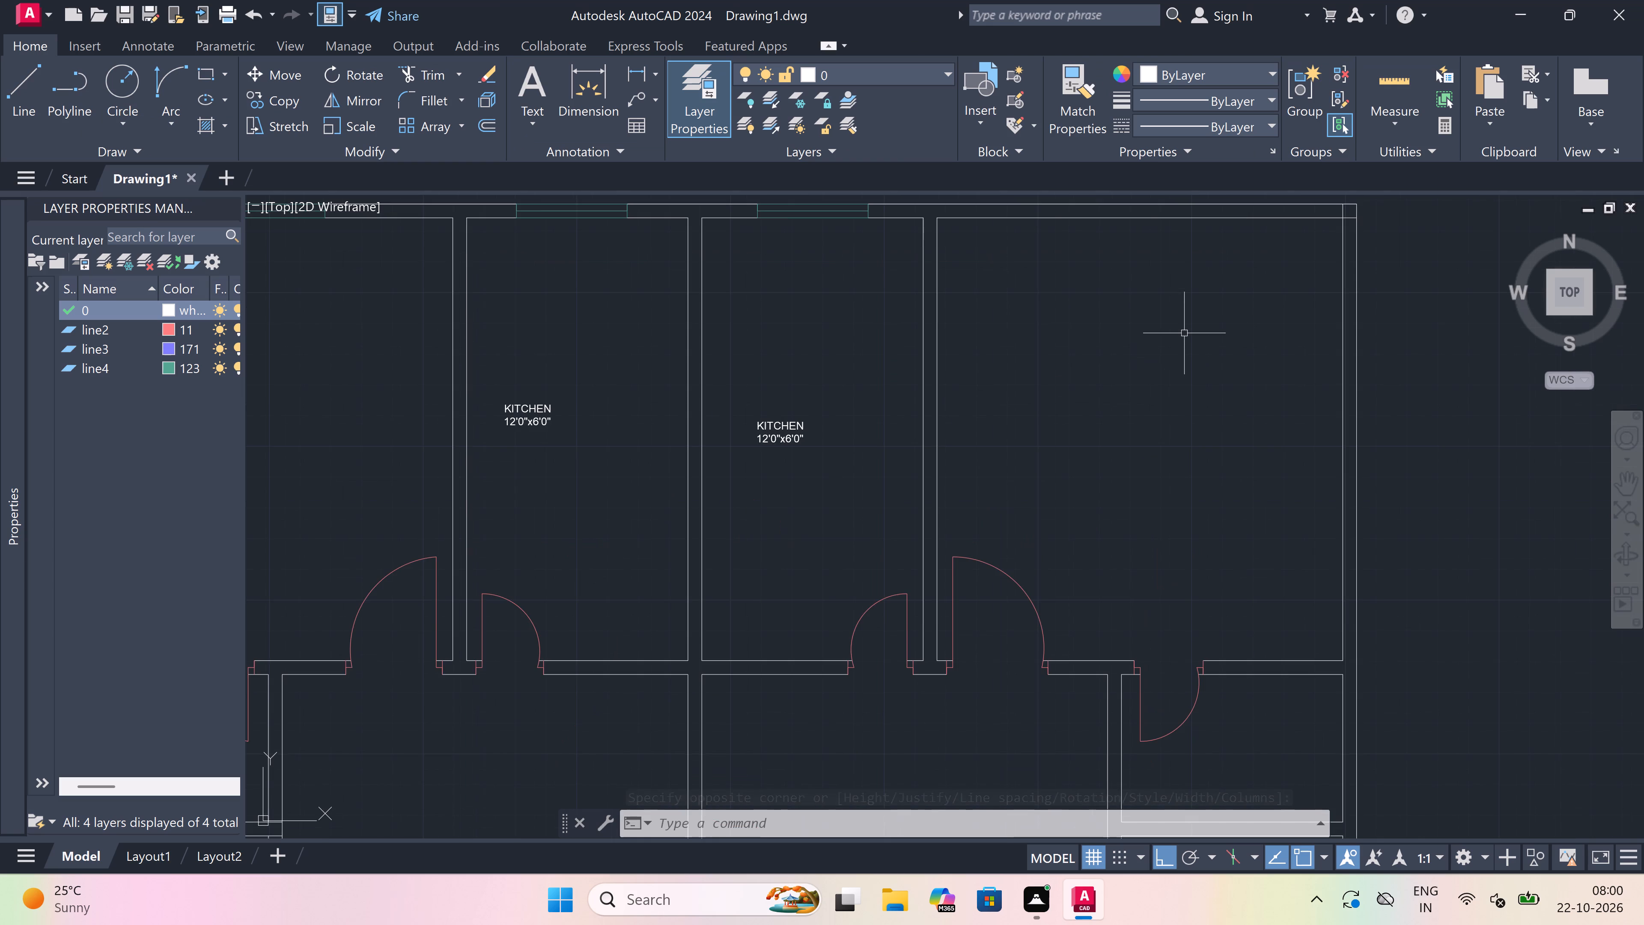
{"action": "scroll", "coordinate": [1184, 333], "scroll_direction": "down", "scroll_amount": 1}
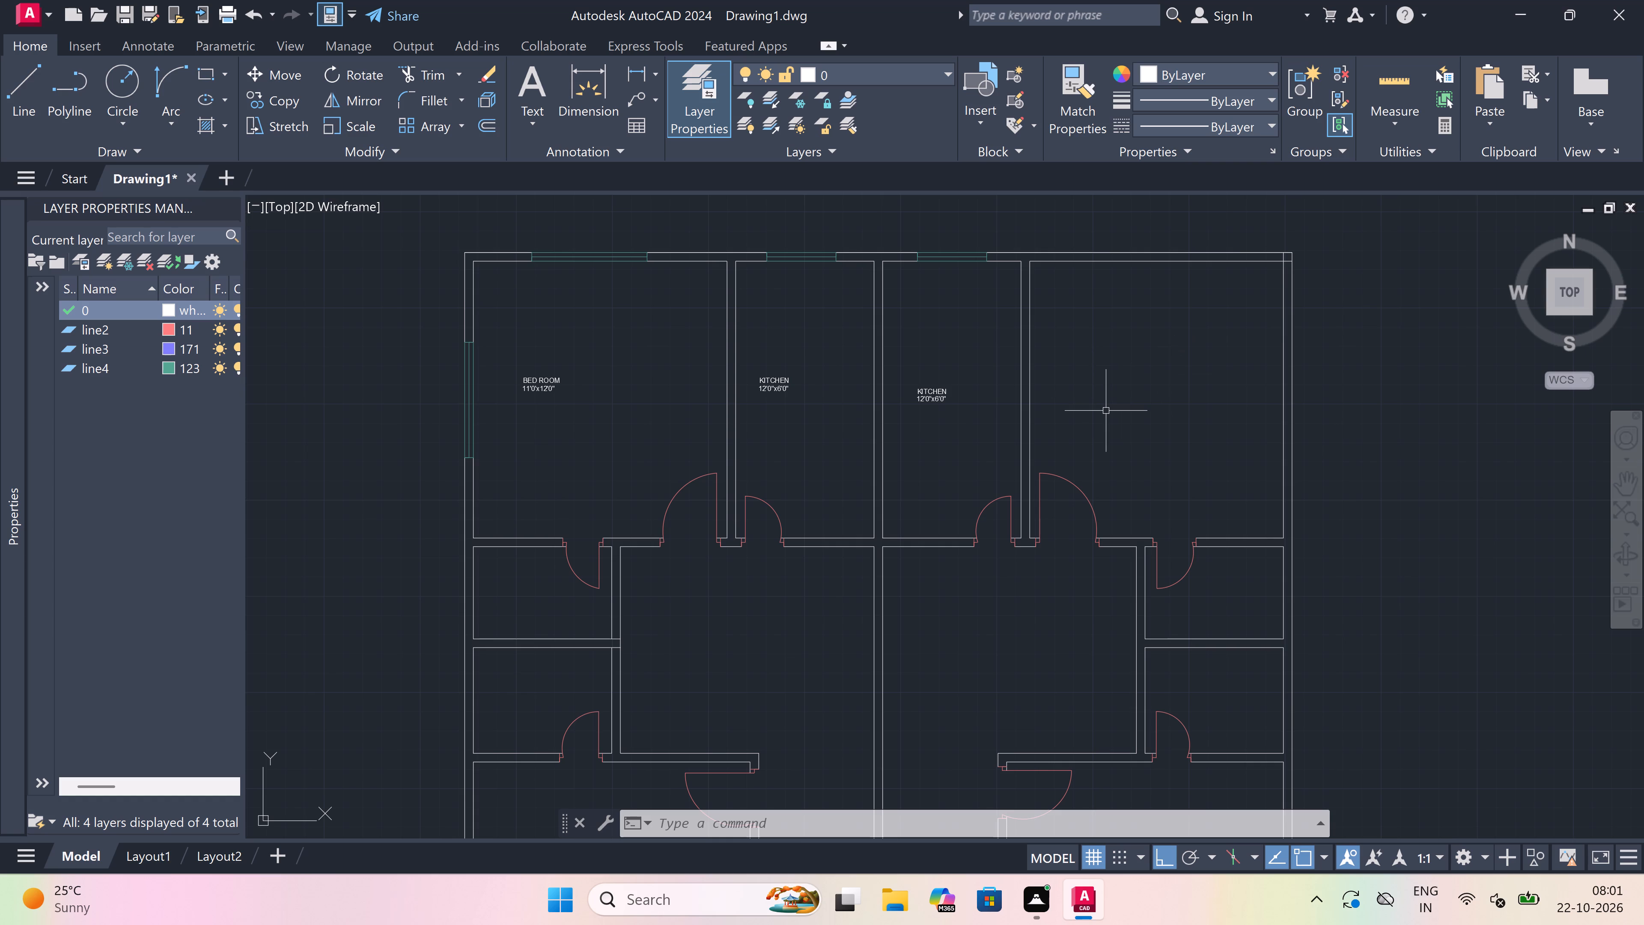
{"action": "type", "text": "mt"}
{"action": "key", "text": "space"}
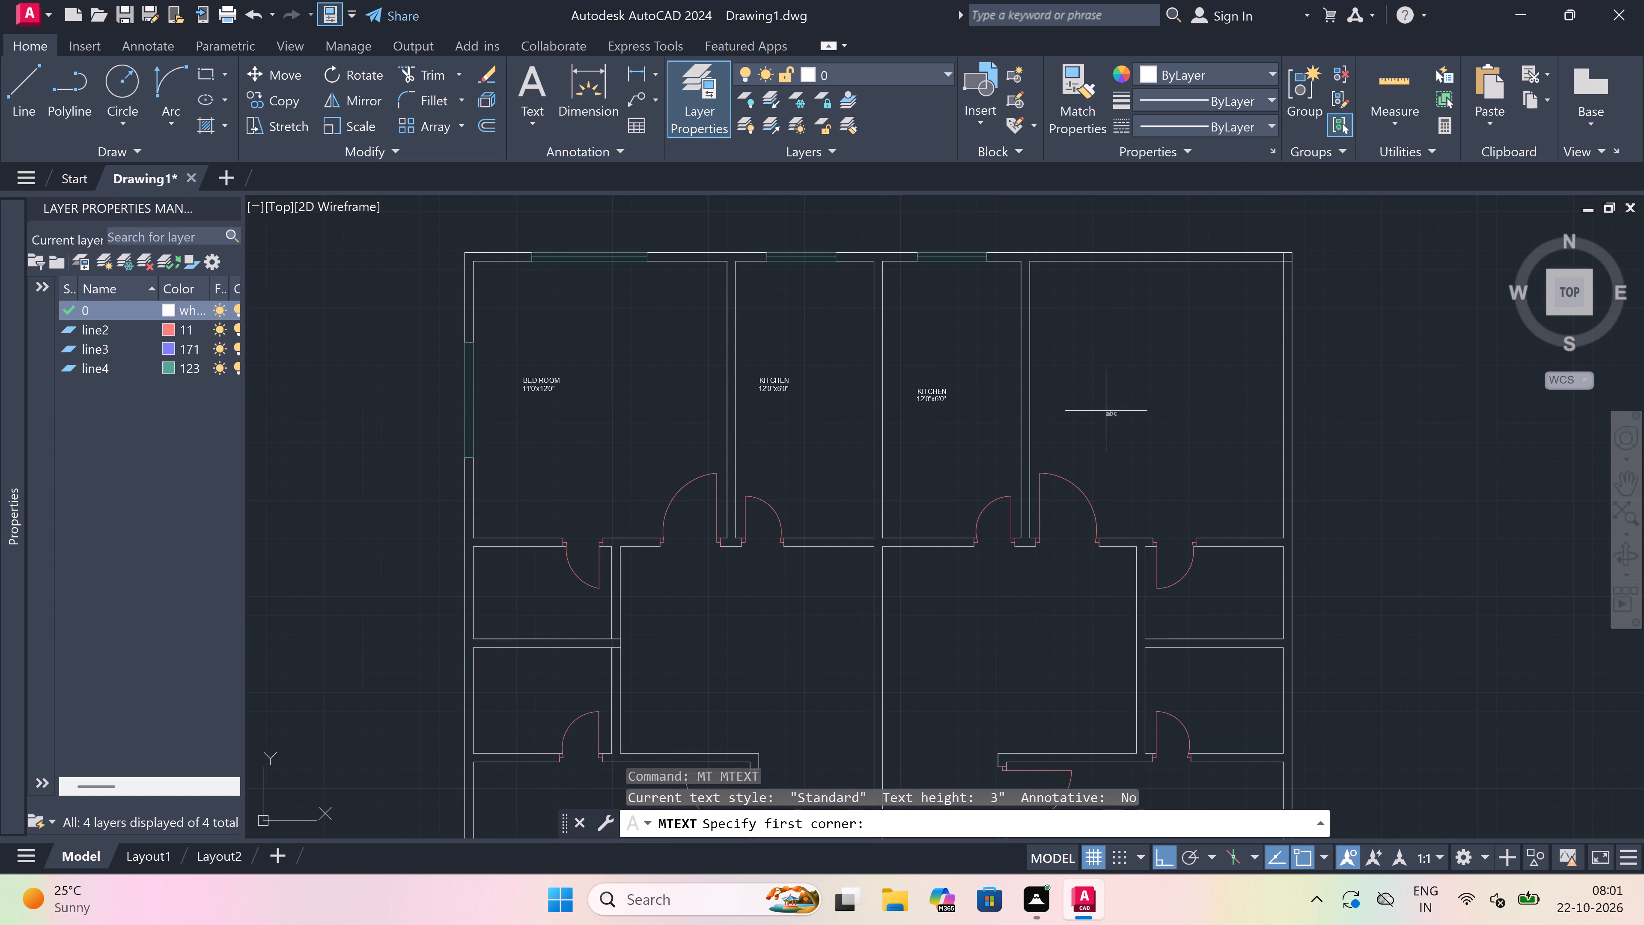
{"action": "left_click", "coordinate": [1096, 390]}
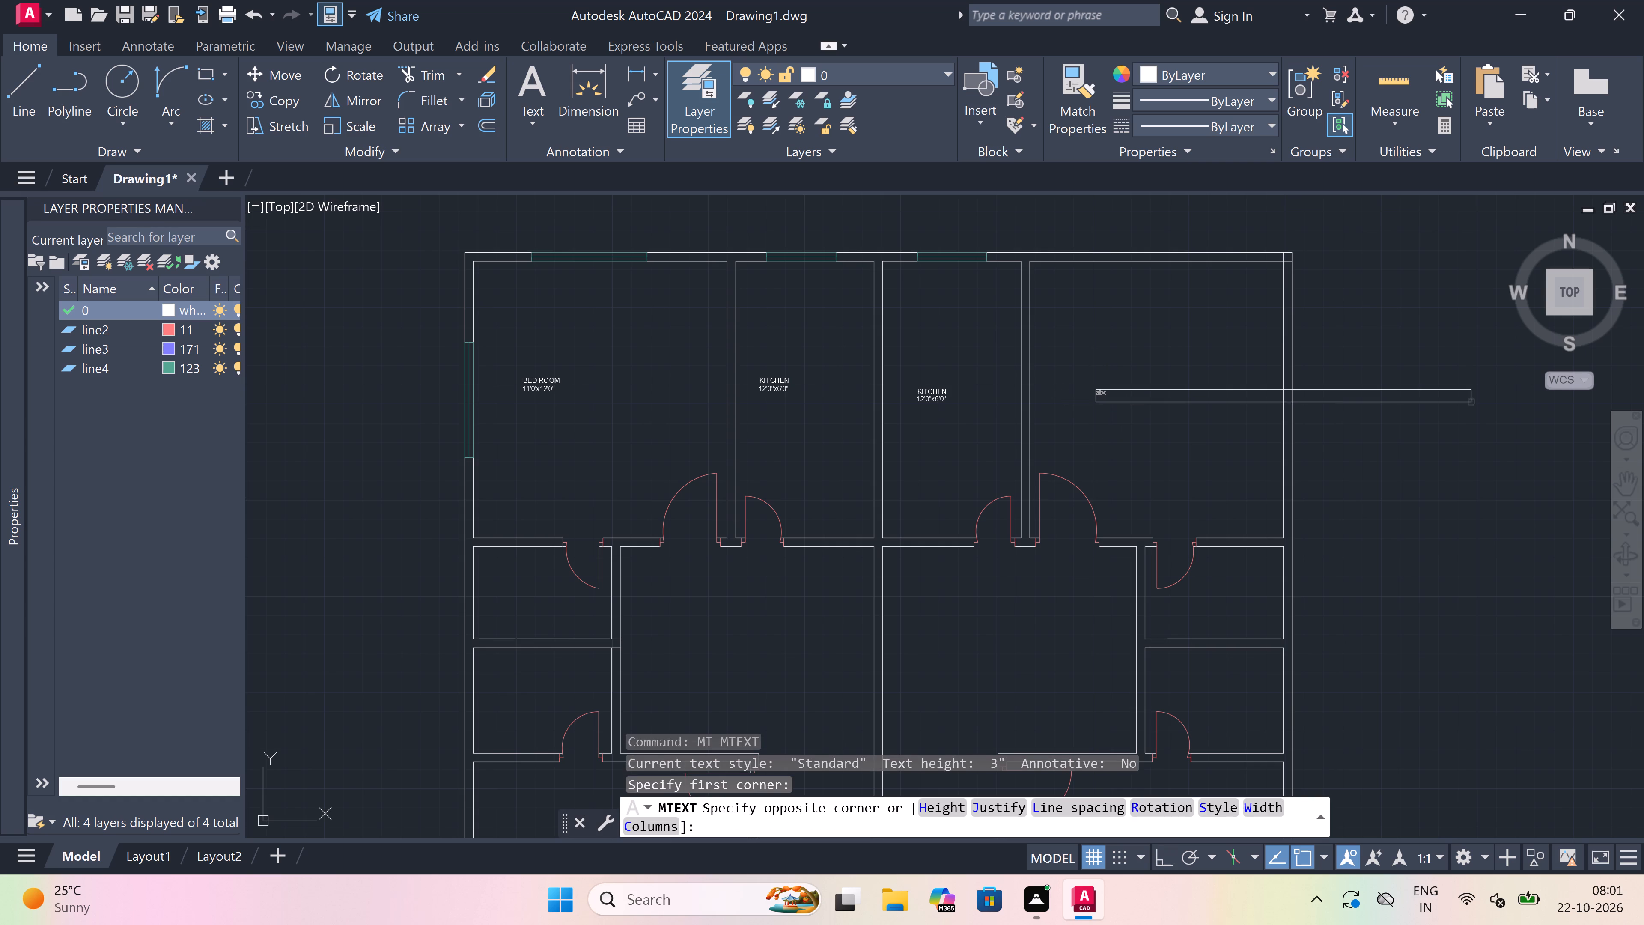
{"action": "left_click", "coordinate": [1492, 431]}
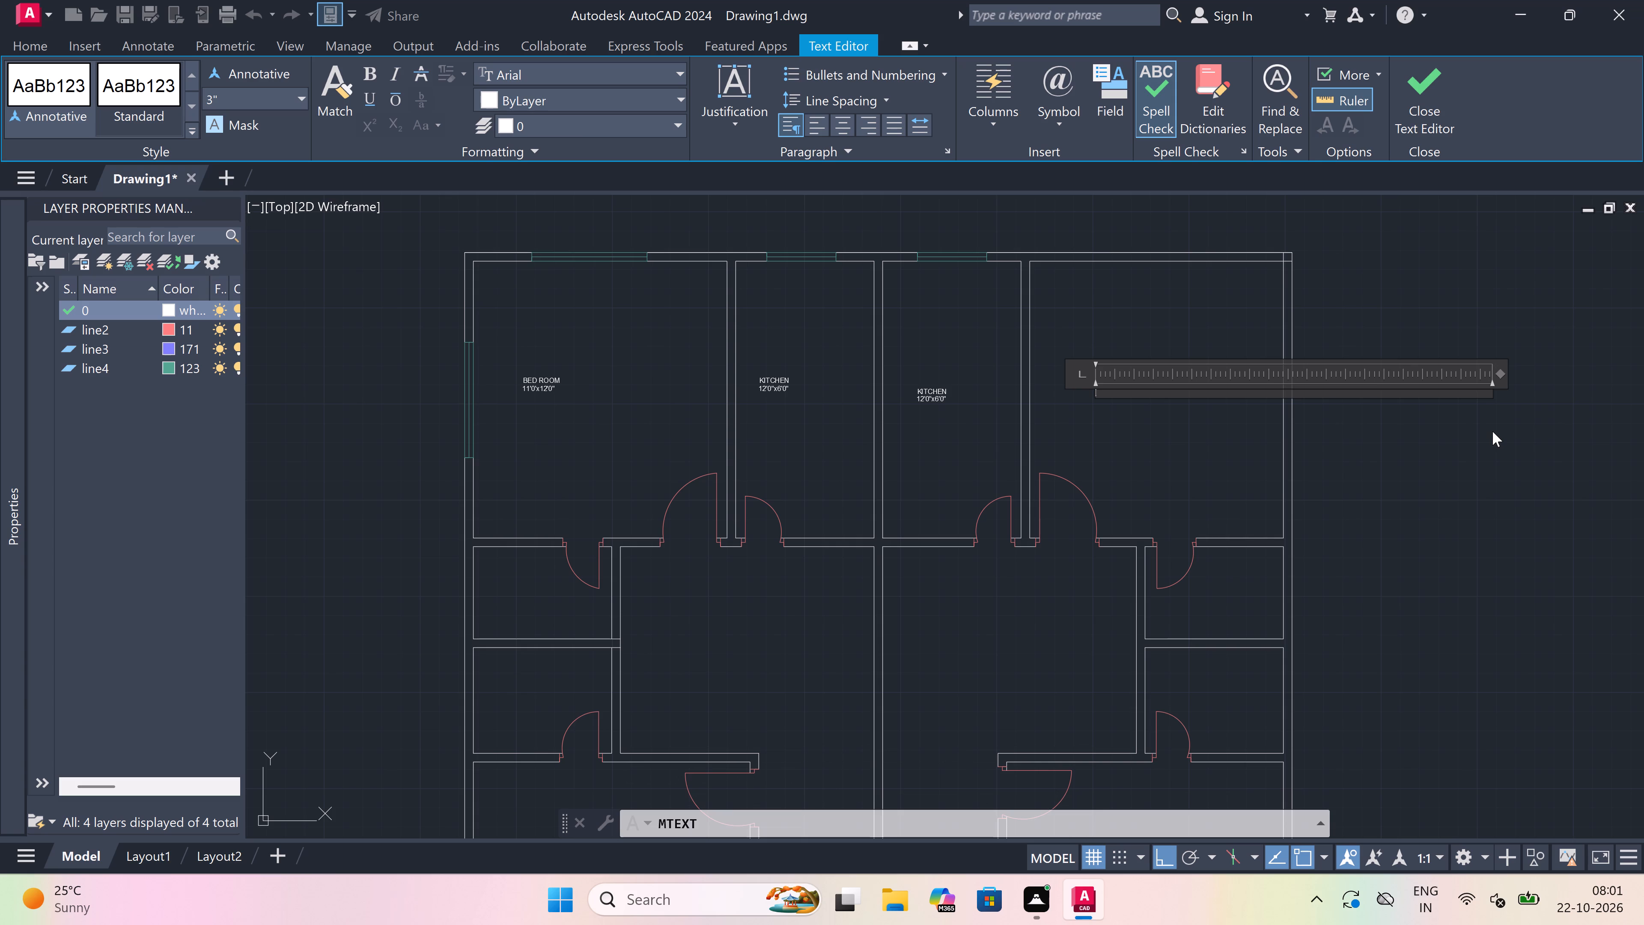
{"action": "type", "text": "BED"}
{"action": "key", "text": "space"}
{"action": "type", "text": "ROOM"}
{"action": "key", "text": "Return"}
{"action": "type", "text": "11"}
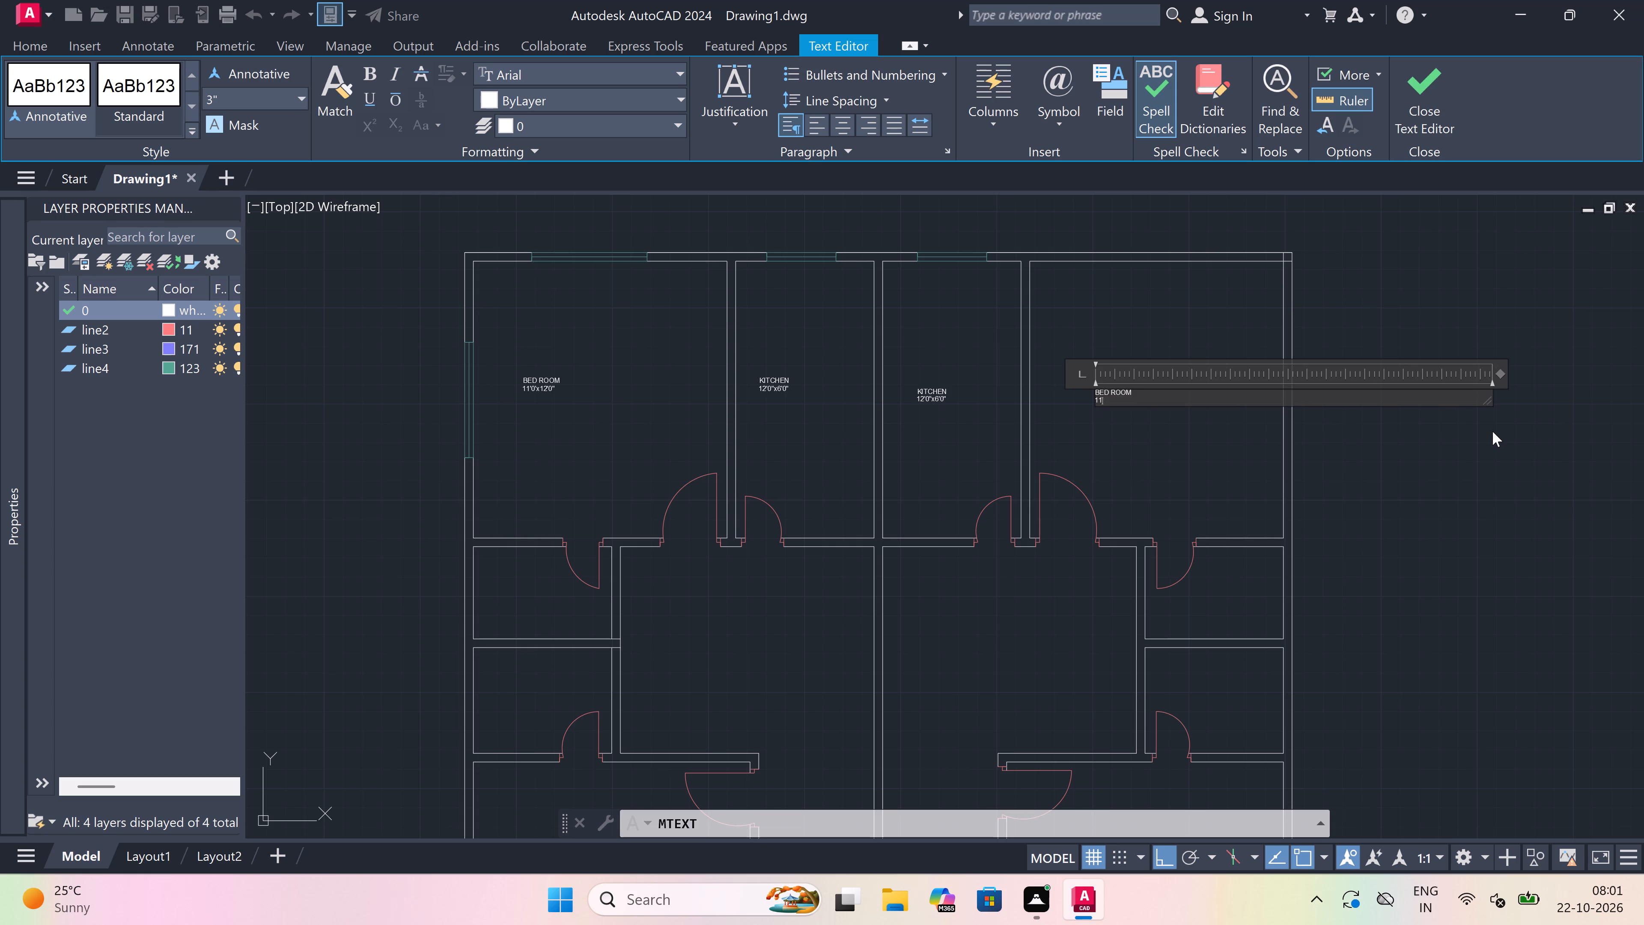
{"action": "key", "text": "apostrophe"}
{"action": "key", "text": "0"}
{"action": "key", "text": "shift+quotedbl"}
{"action": "type", "text": "x12"}
{"action": "key", "text": "apostrophe"}
{"action": "key", "text": "0"}
{"action": "key", "text": "shift+quotedbl"}
{"action": "scroll", "coordinate": [1015, 446], "scroll_direction": "up", "scroll_amount": 1}
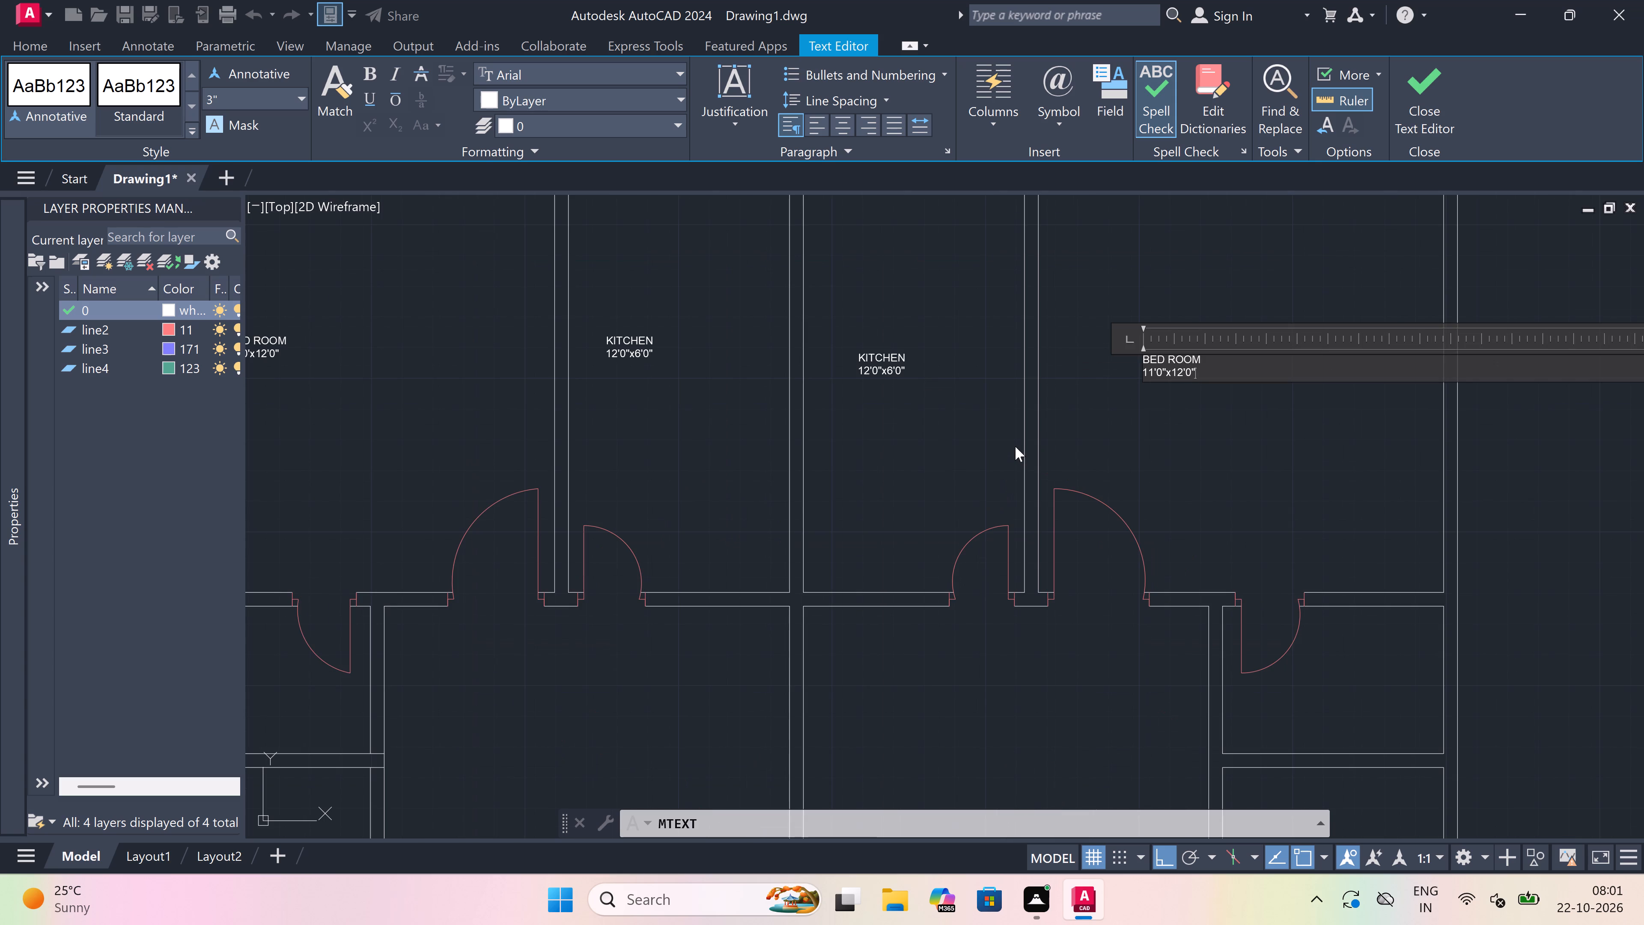
{"action": "scroll", "coordinate": [1015, 446], "scroll_direction": "down", "scroll_amount": 2}
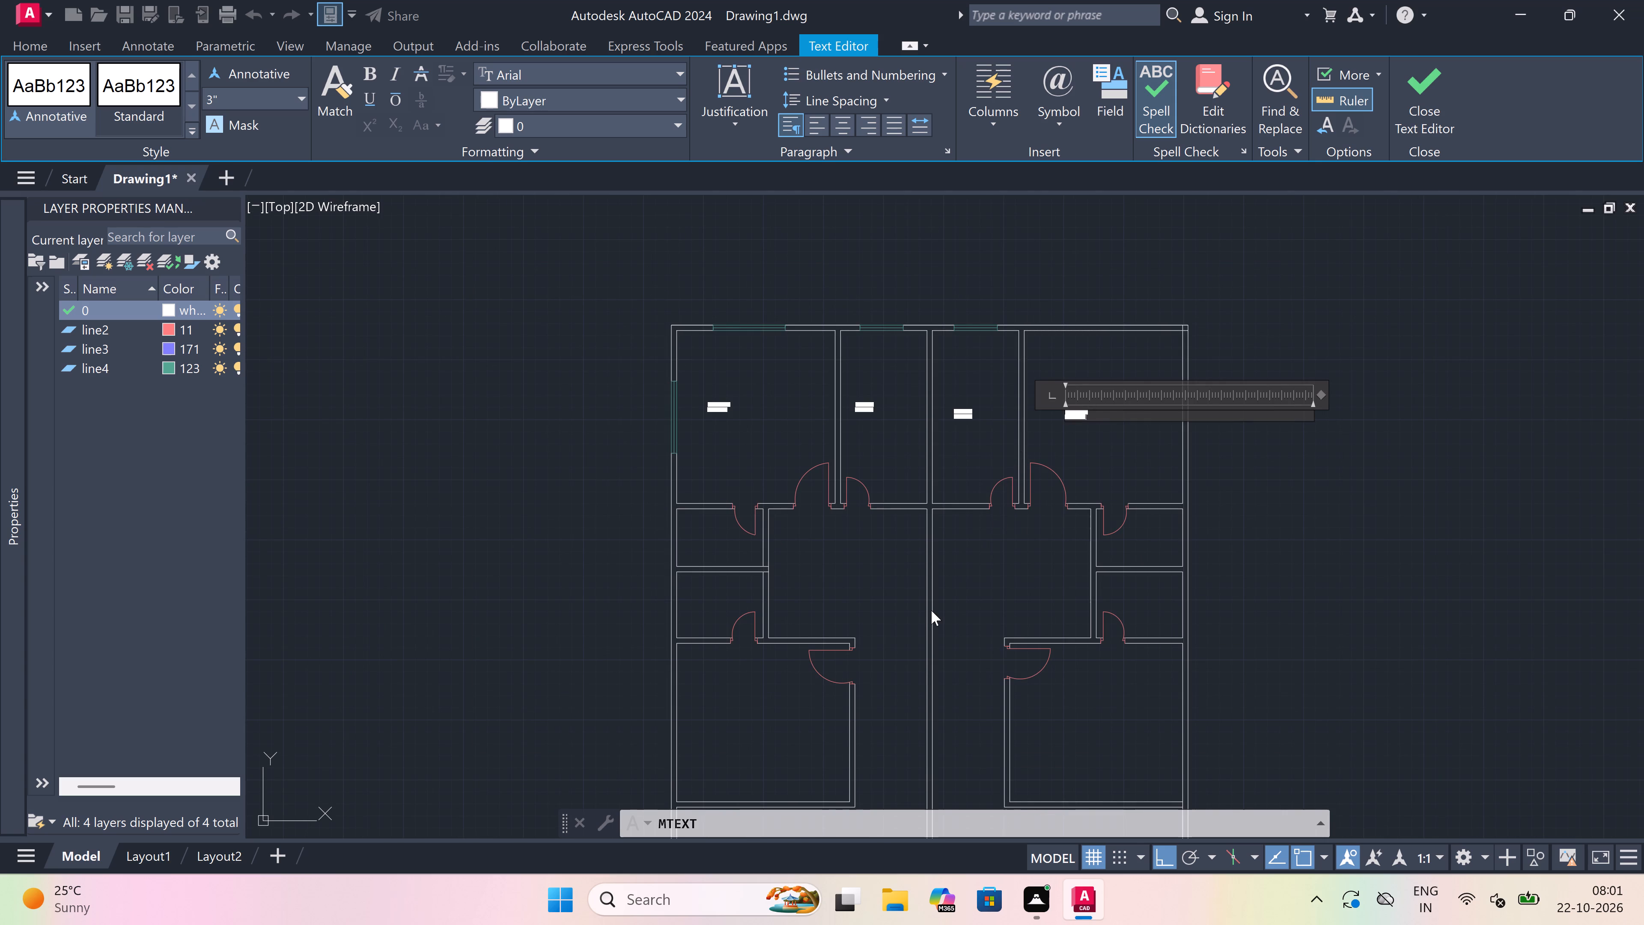
{"action": "scroll", "coordinate": [1139, 606], "scroll_direction": "up", "scroll_amount": 1}
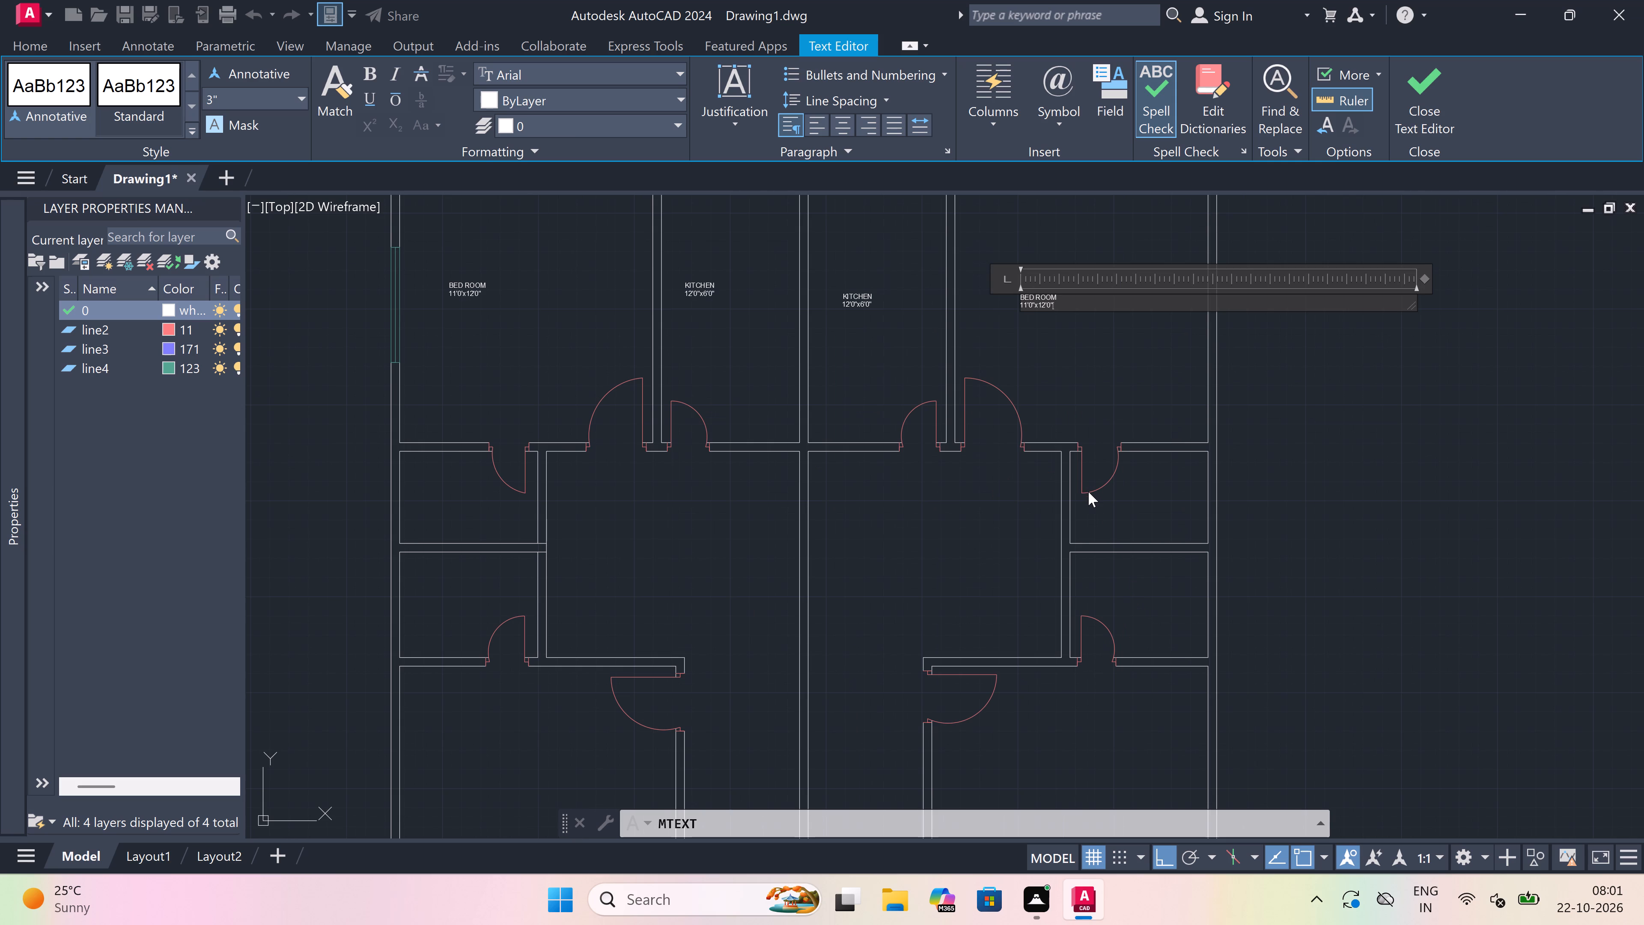
{"action": "double_click", "coordinate": [1092, 505]}
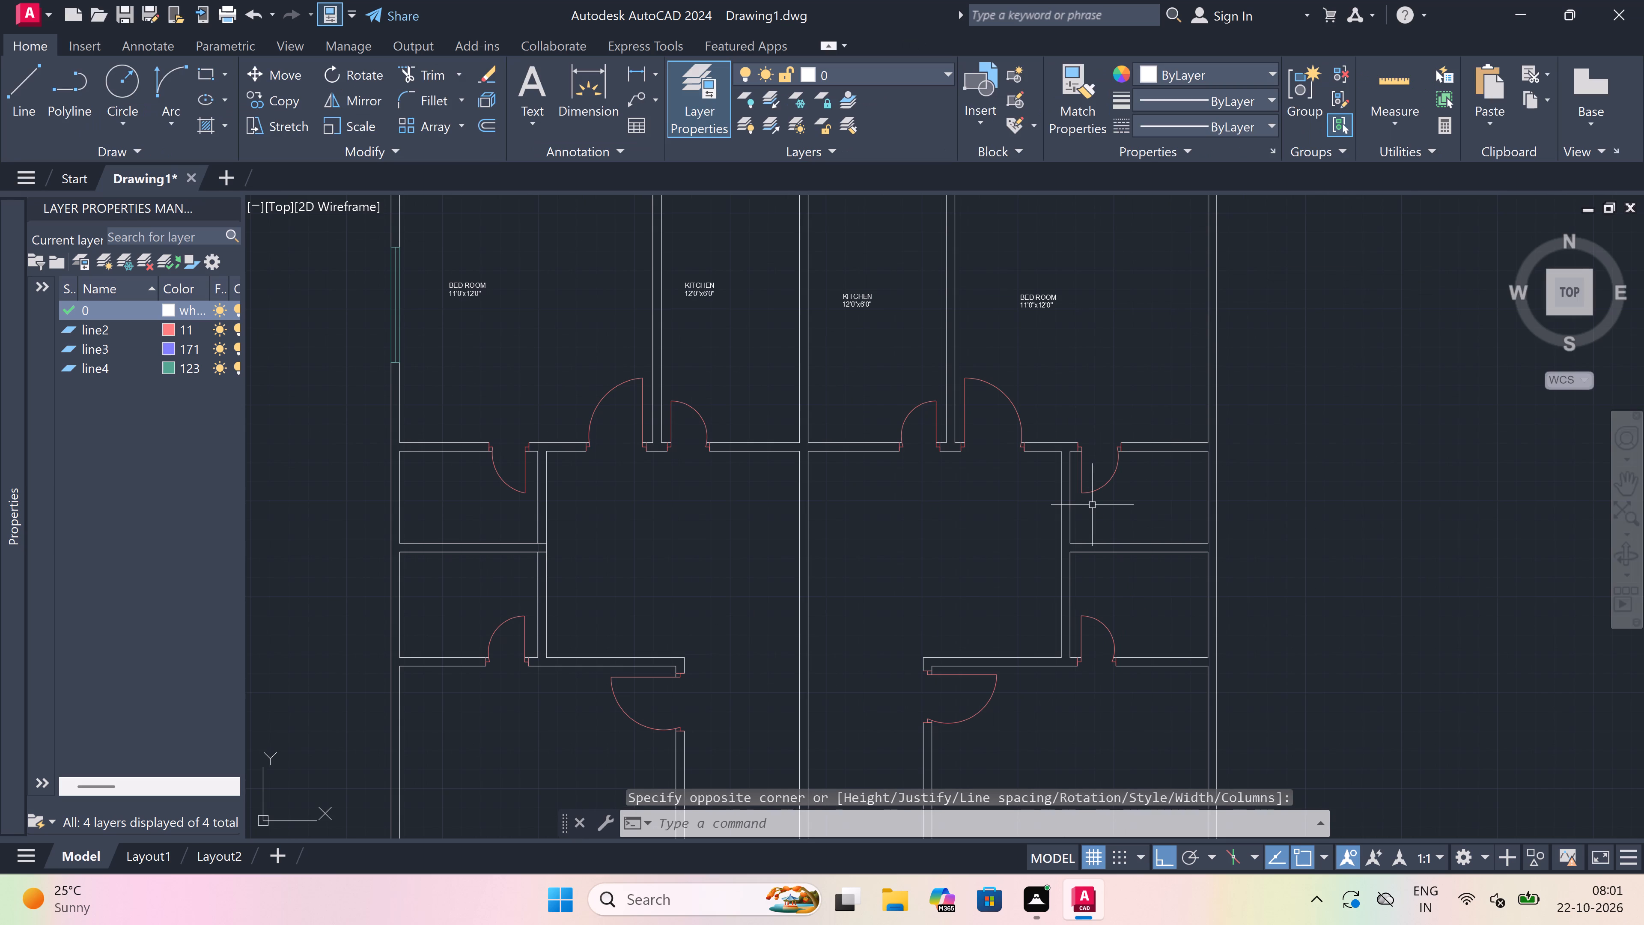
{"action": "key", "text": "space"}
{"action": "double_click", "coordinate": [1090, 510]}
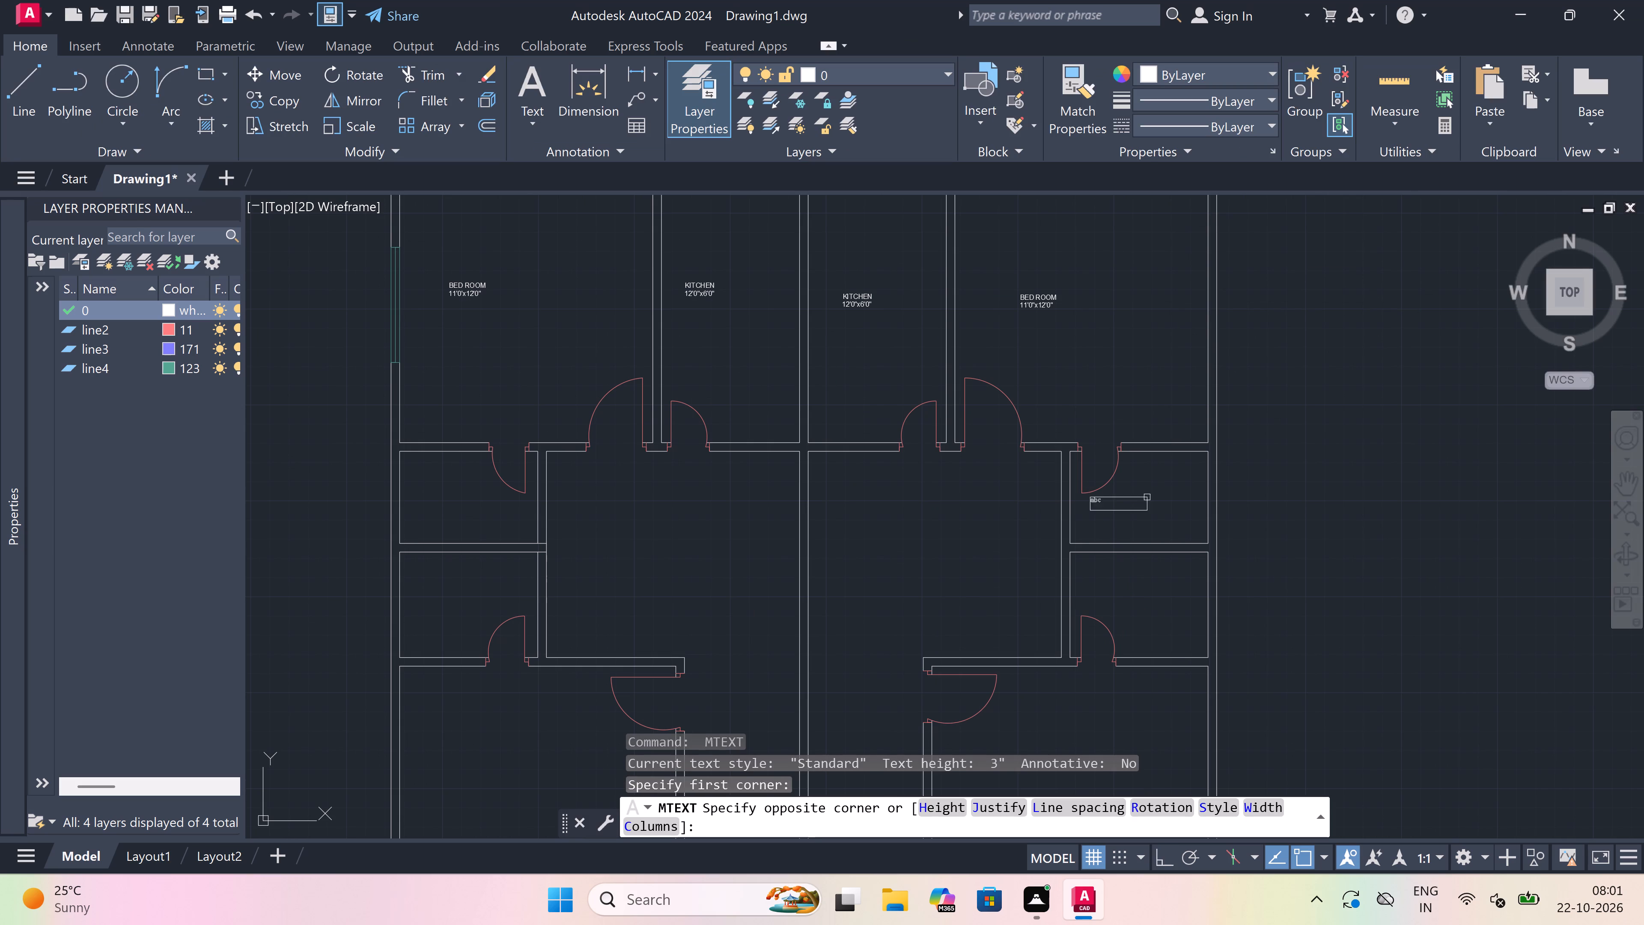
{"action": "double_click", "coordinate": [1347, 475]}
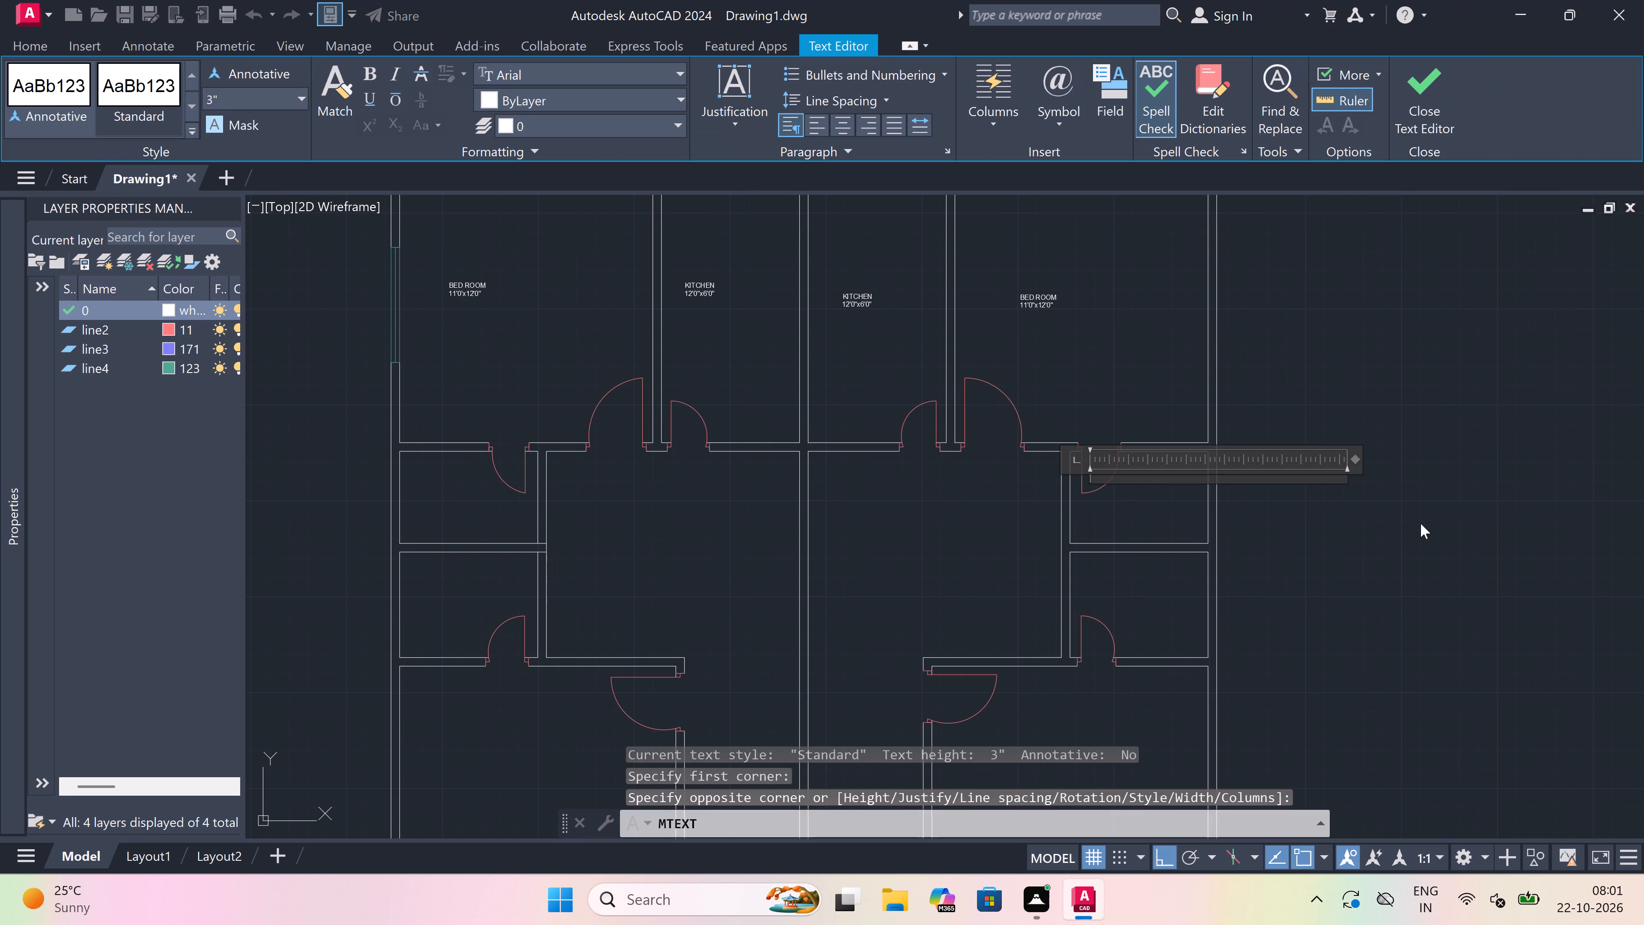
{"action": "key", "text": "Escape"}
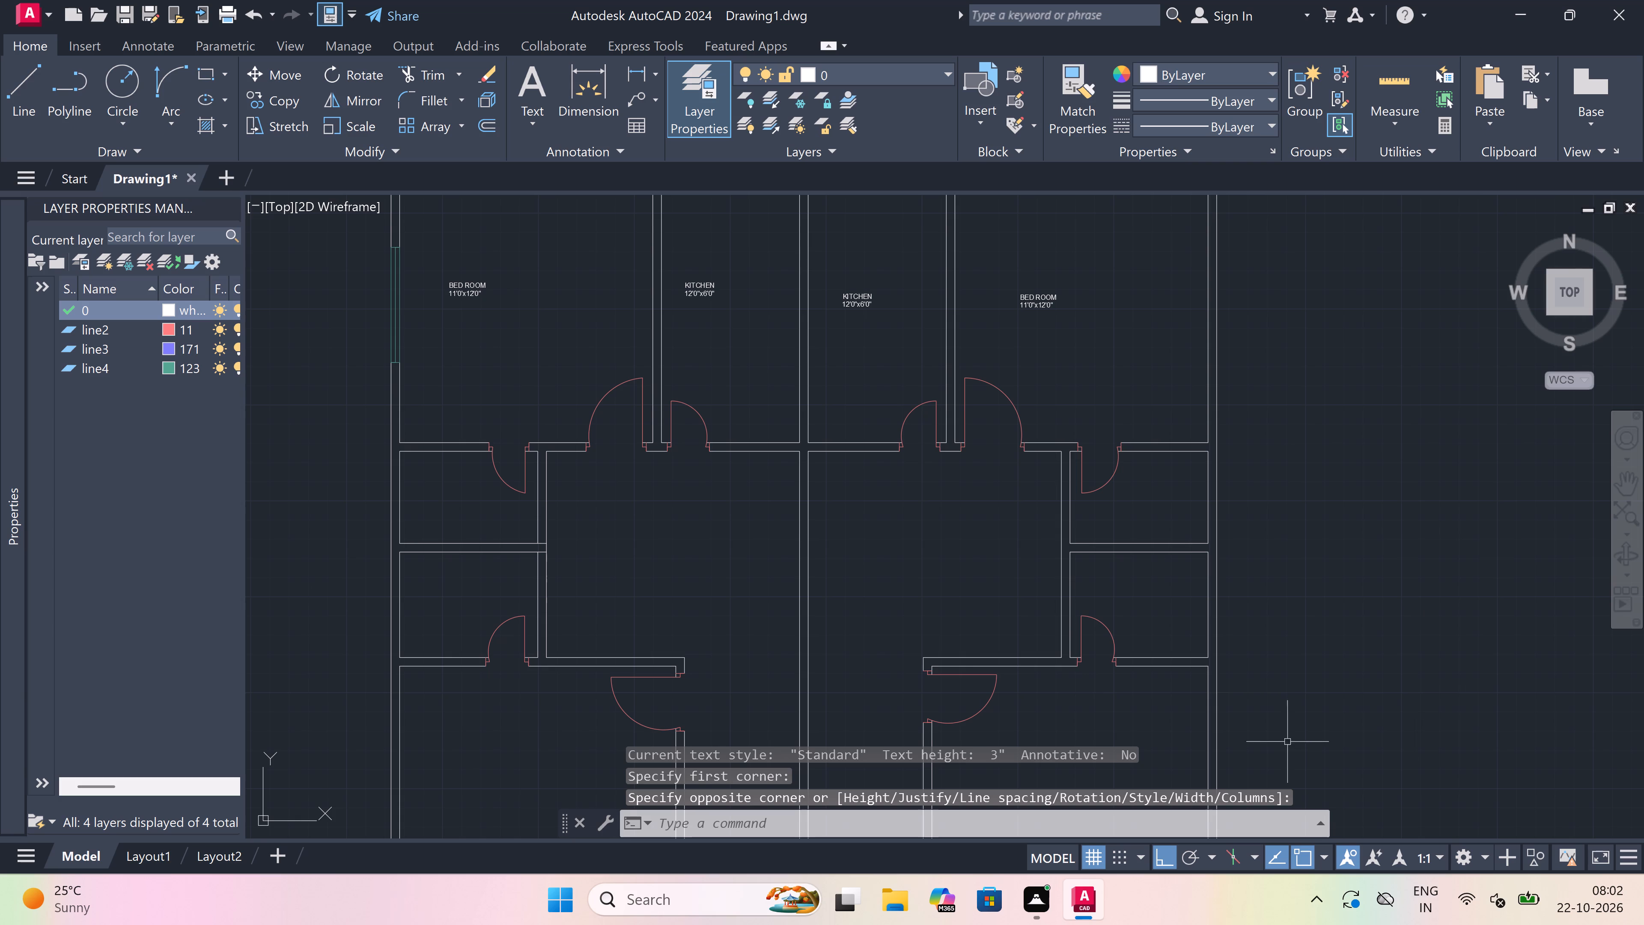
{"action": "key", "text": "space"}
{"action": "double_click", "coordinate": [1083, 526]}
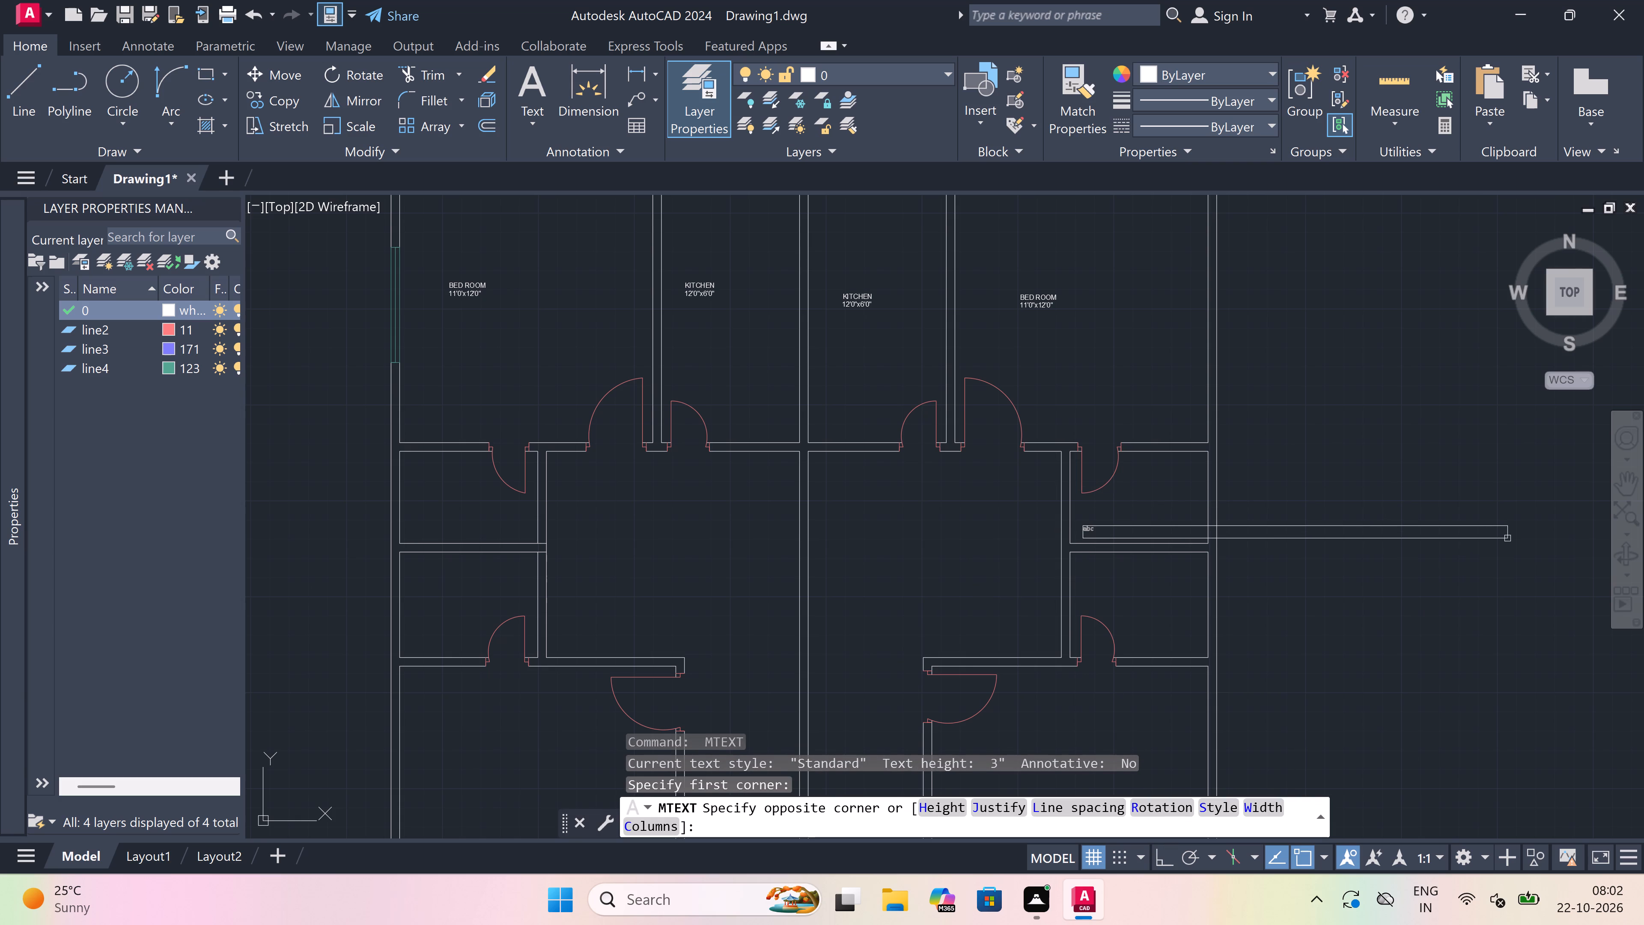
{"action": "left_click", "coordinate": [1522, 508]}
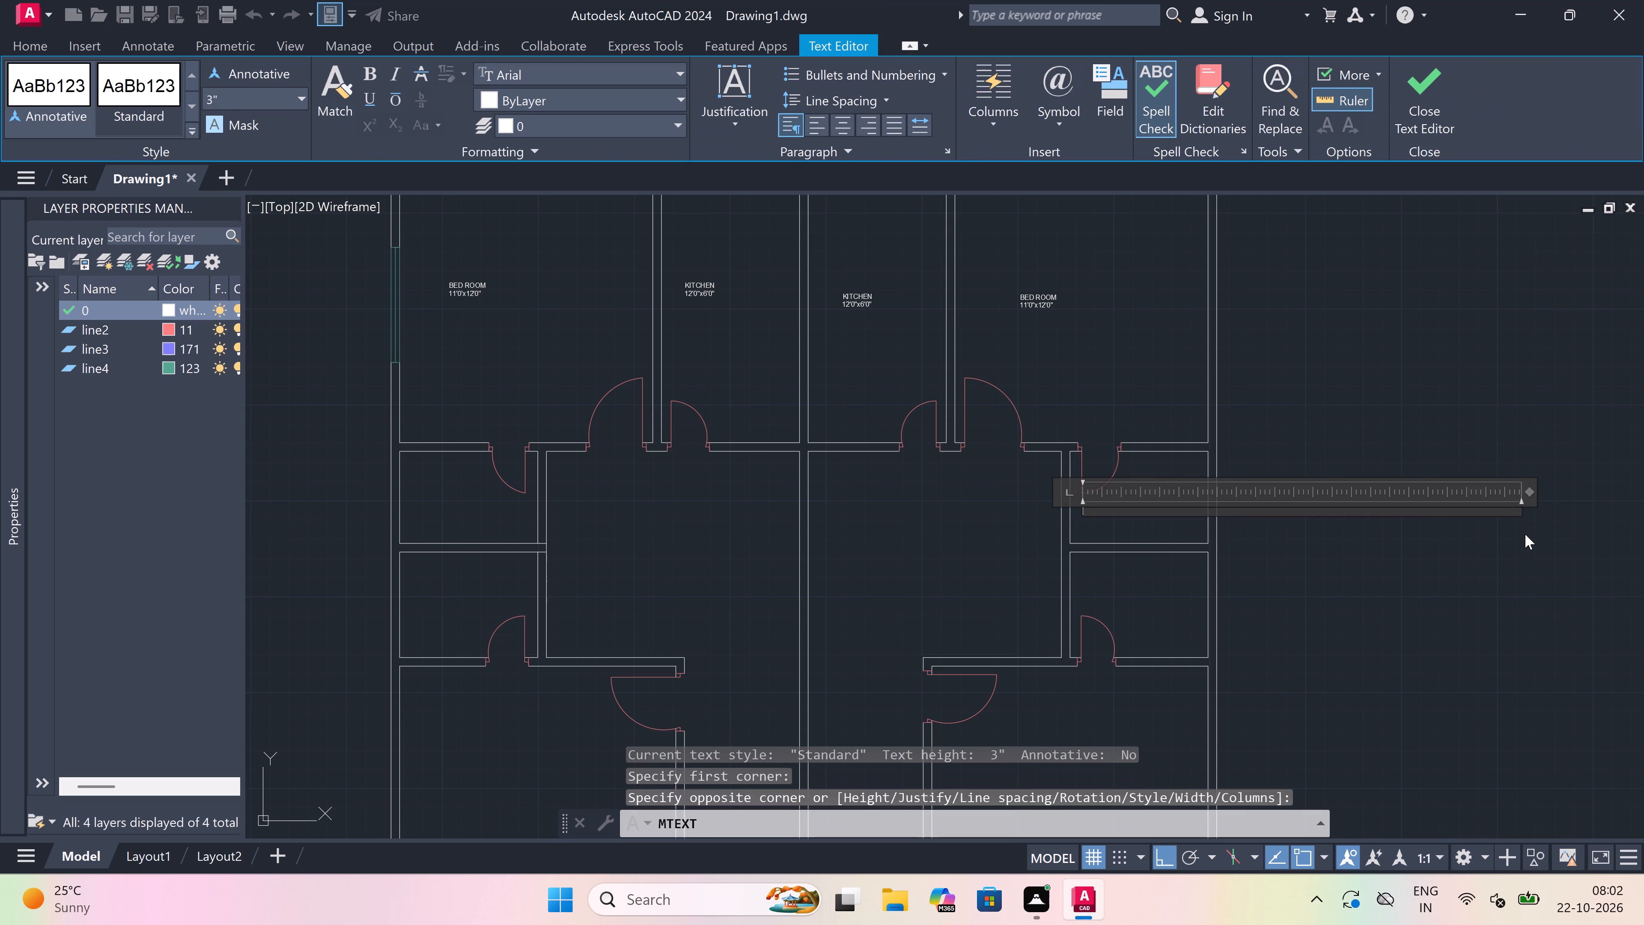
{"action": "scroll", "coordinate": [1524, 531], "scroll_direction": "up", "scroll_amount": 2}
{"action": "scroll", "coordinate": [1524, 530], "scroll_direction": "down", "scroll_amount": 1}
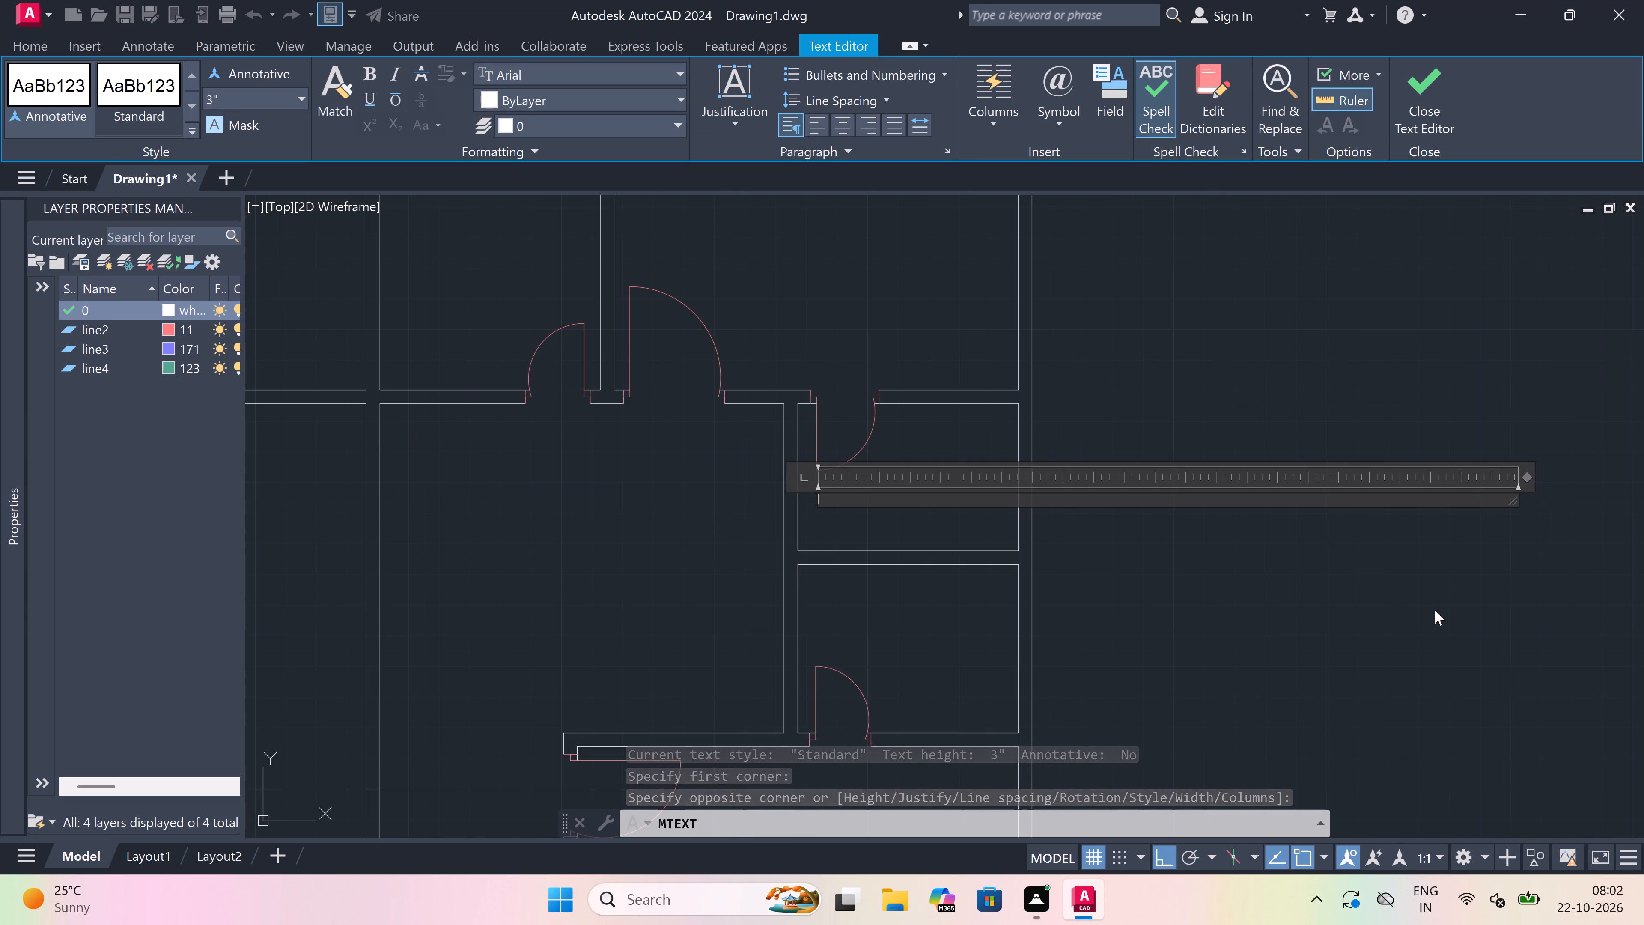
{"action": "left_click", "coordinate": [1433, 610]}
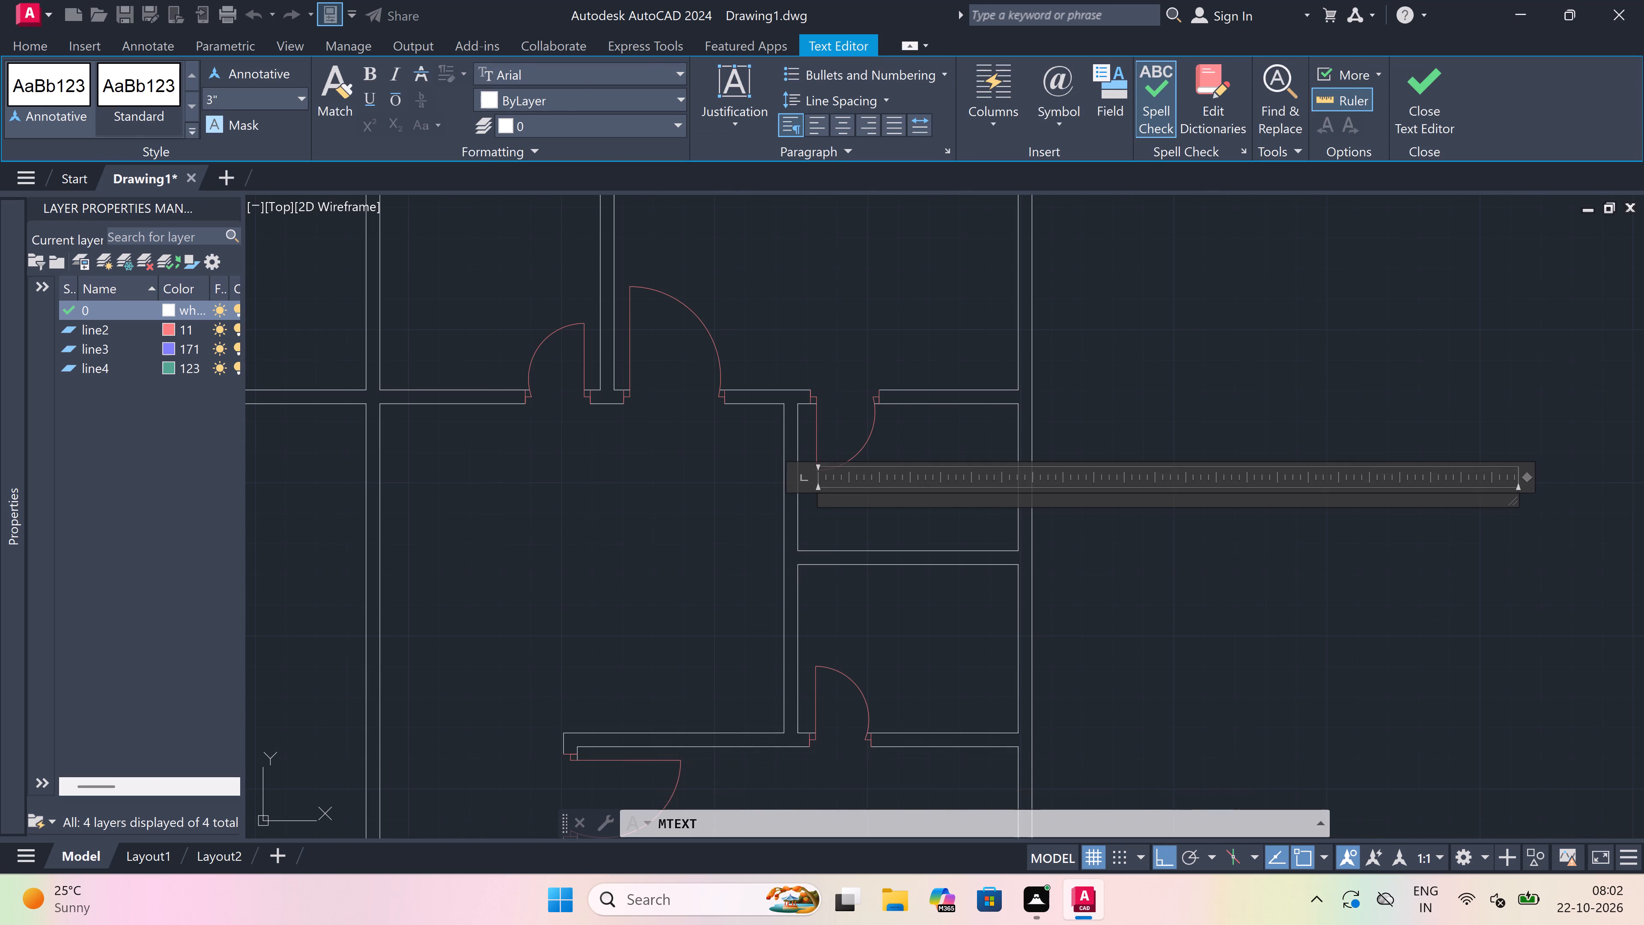
Add a multiline text label reading BATHROOM with 6'0"x5'0" below it in the small room directly below the newly labelled bedroom.
{"action": "key", "text": "space"}
{"action": "key", "text": "space"}
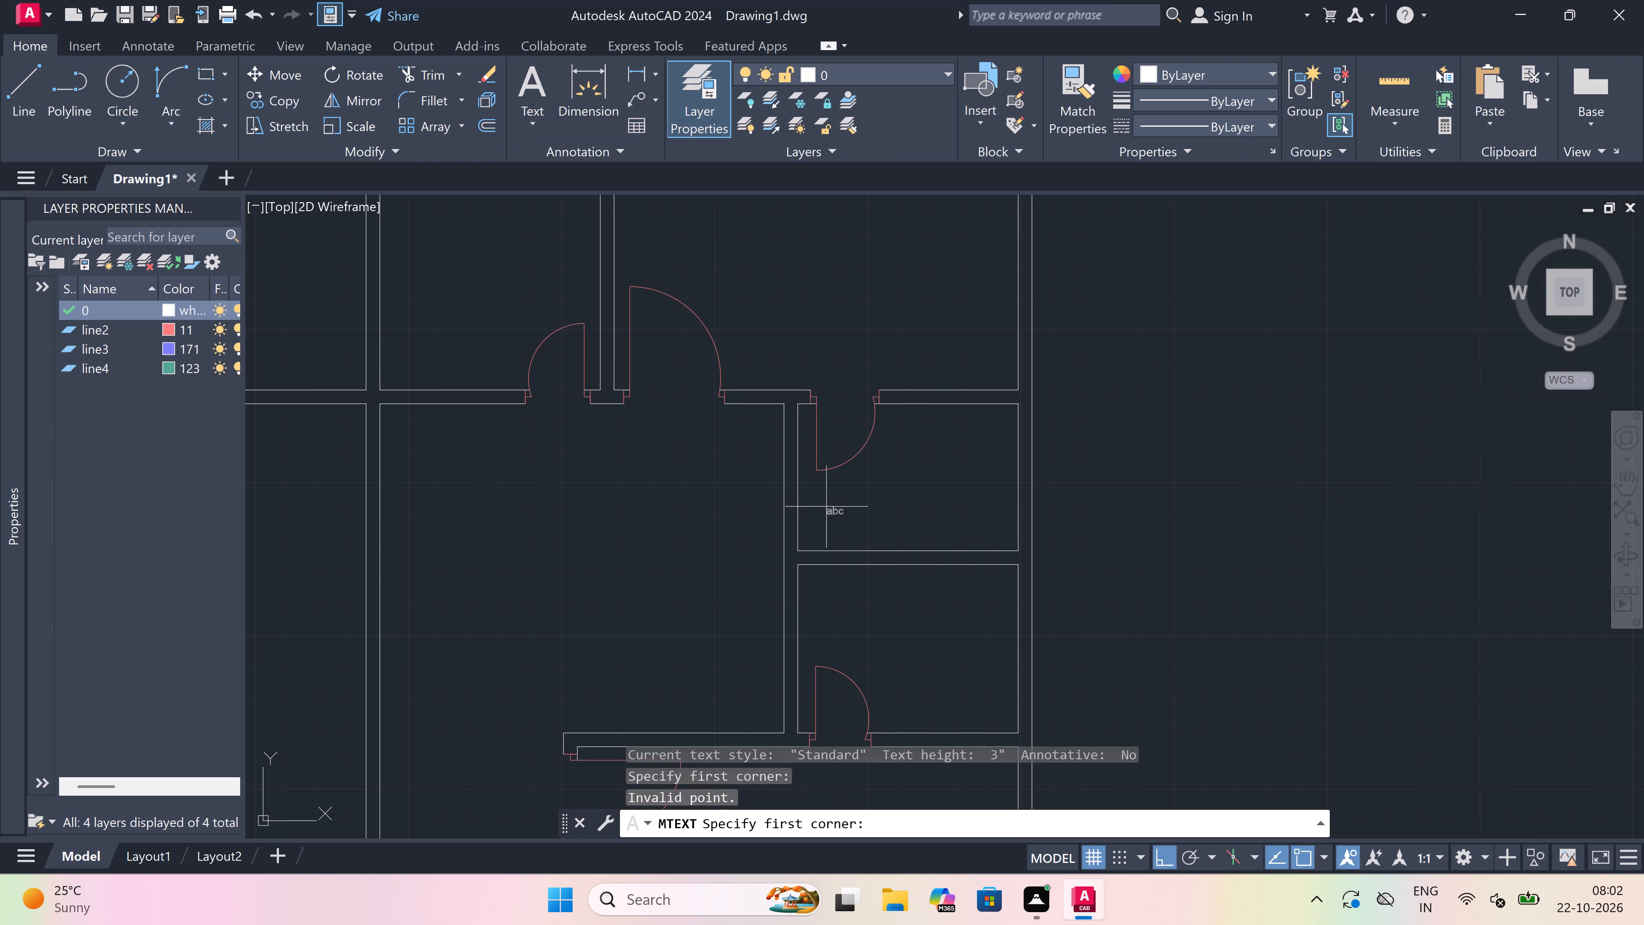
{"action": "left_click", "coordinate": [826, 507]}
{"action": "left_click", "coordinate": [1139, 523]}
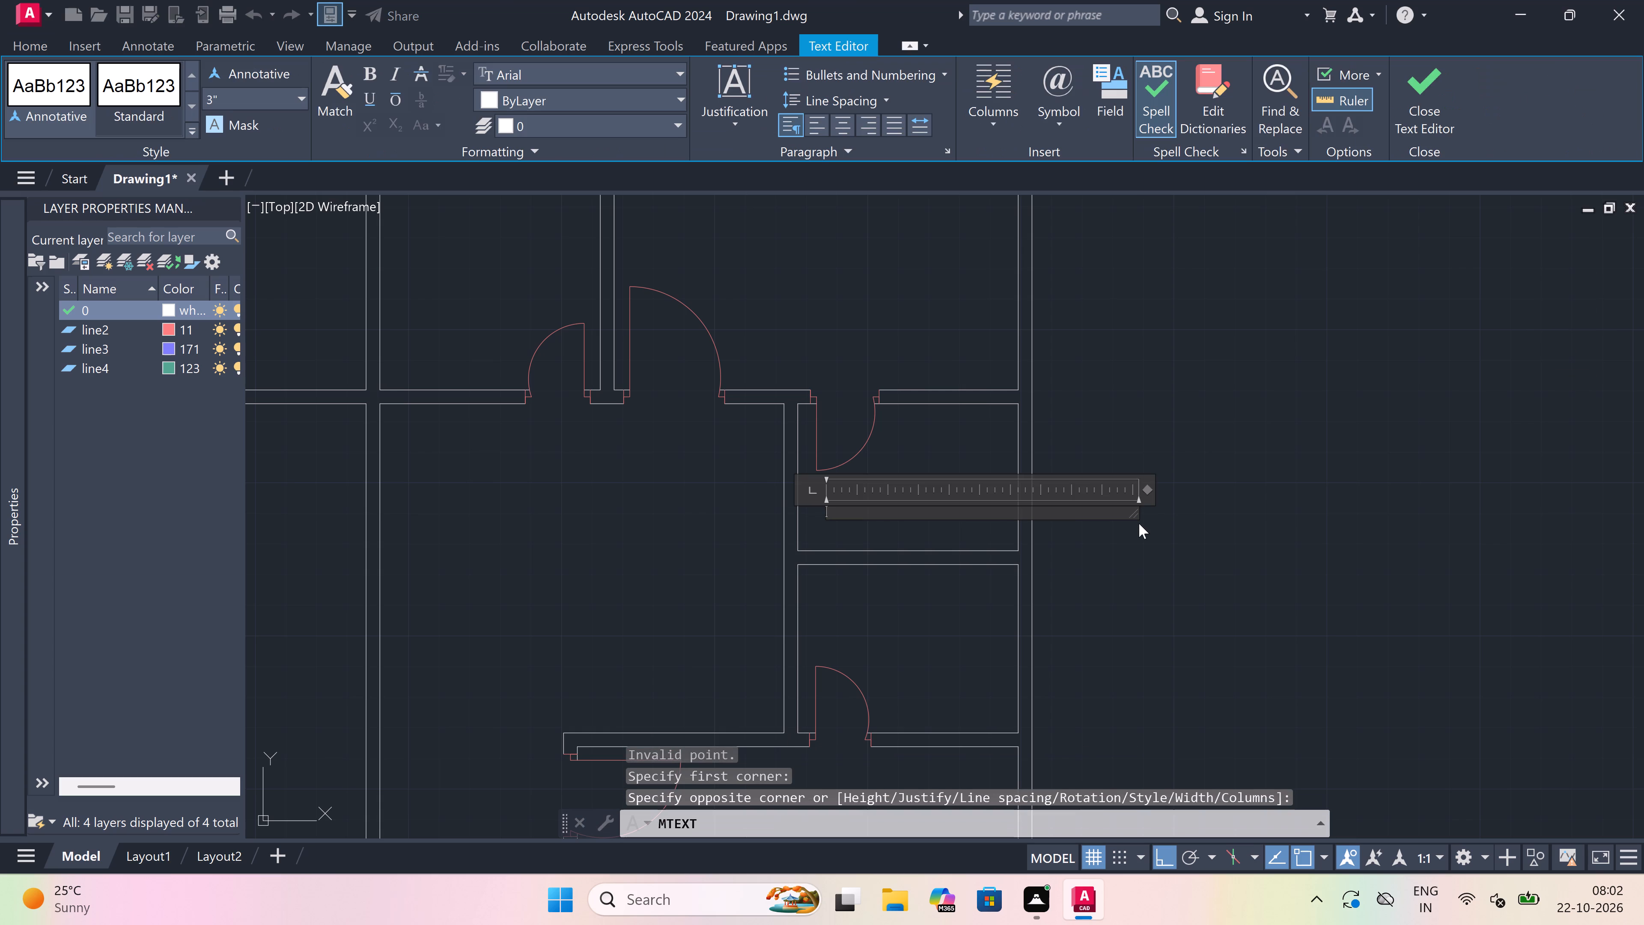
{"action": "type", "text": "BATH"}
{"action": "key", "text": "r"}
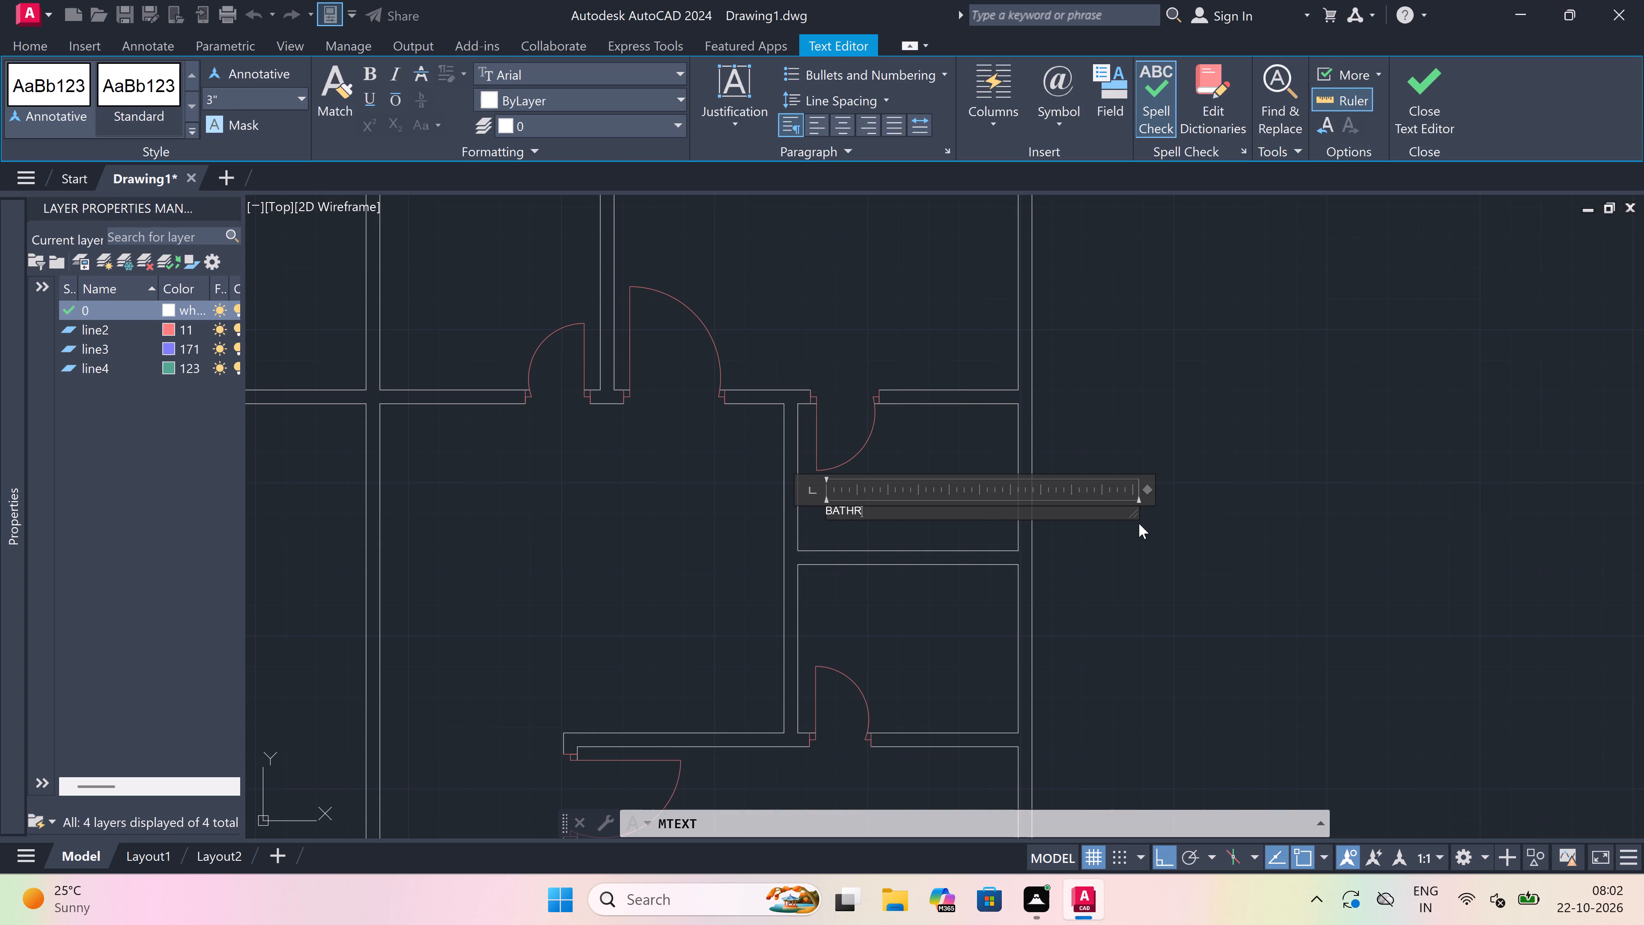
{"action": "type", "text": "OOM"}
{"action": "key", "text": "Return"}
{"action": "key", "text": "6"}
{"action": "key", "text": "slash"}
{"action": "key", "text": "BackSpace"}
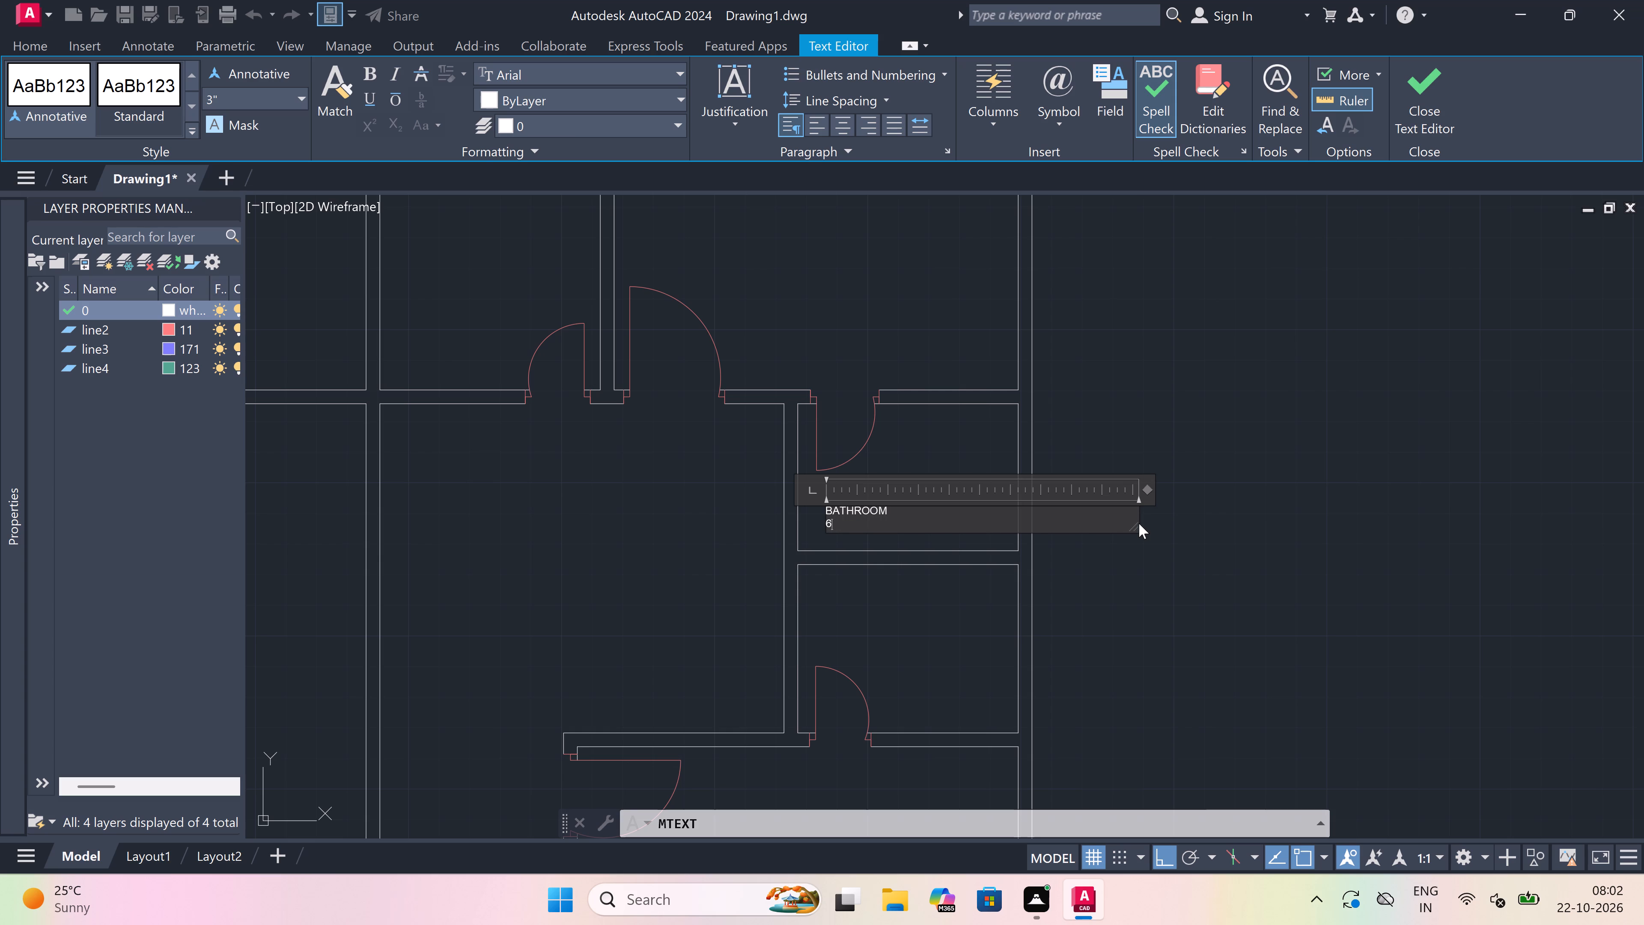
{"action": "key", "text": "apostrophe"}
{"action": "key", "text": "0"}
{"action": "key", "text": "shift+quotedbl"}
{"action": "key", "text": "x"}
{"action": "key", "text": "5"}
{"action": "type", "text": "'0\""}
{"action": "left_click_drag", "start_coordinate": [833, 620], "coordinate": [860, 633]}
Add a multiline text label reading BATHROOM with 6'0"x4'7" below it in the small room directly below the labelled 6'0"x5'0" bathroom.
{"action": "key", "text": "space"}
{"action": "left_click", "coordinate": [860, 633]}
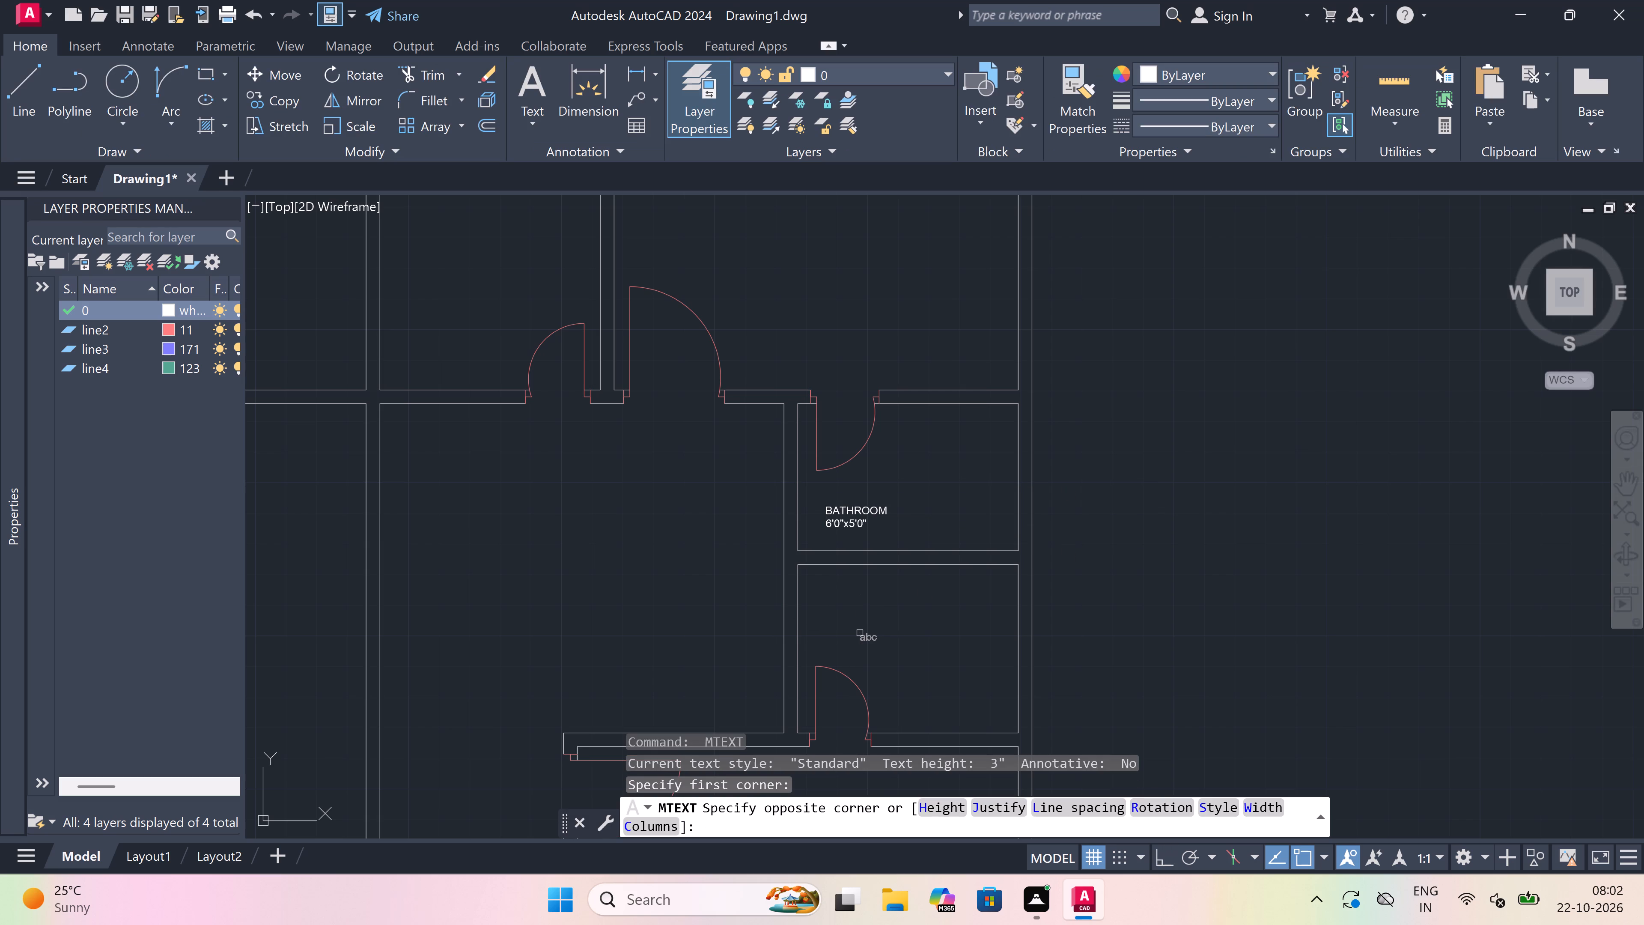
{"action": "left_click", "coordinate": [1399, 654]}
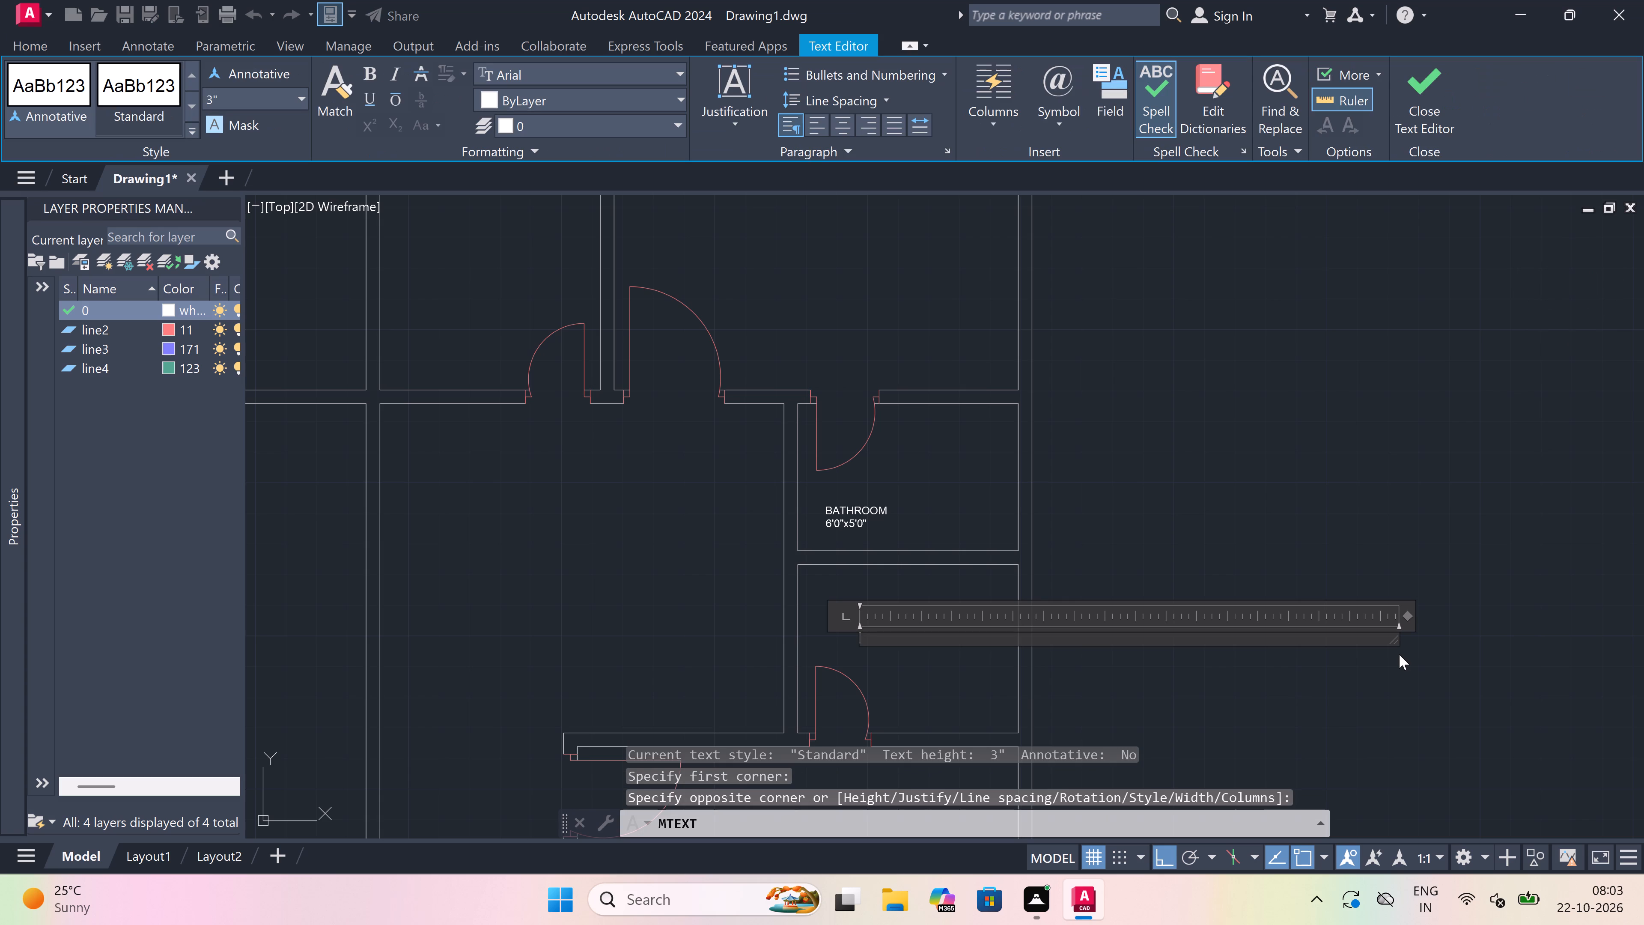
{"action": "type", "text": "BATHROOM"}
{"action": "key", "text": "Return"}
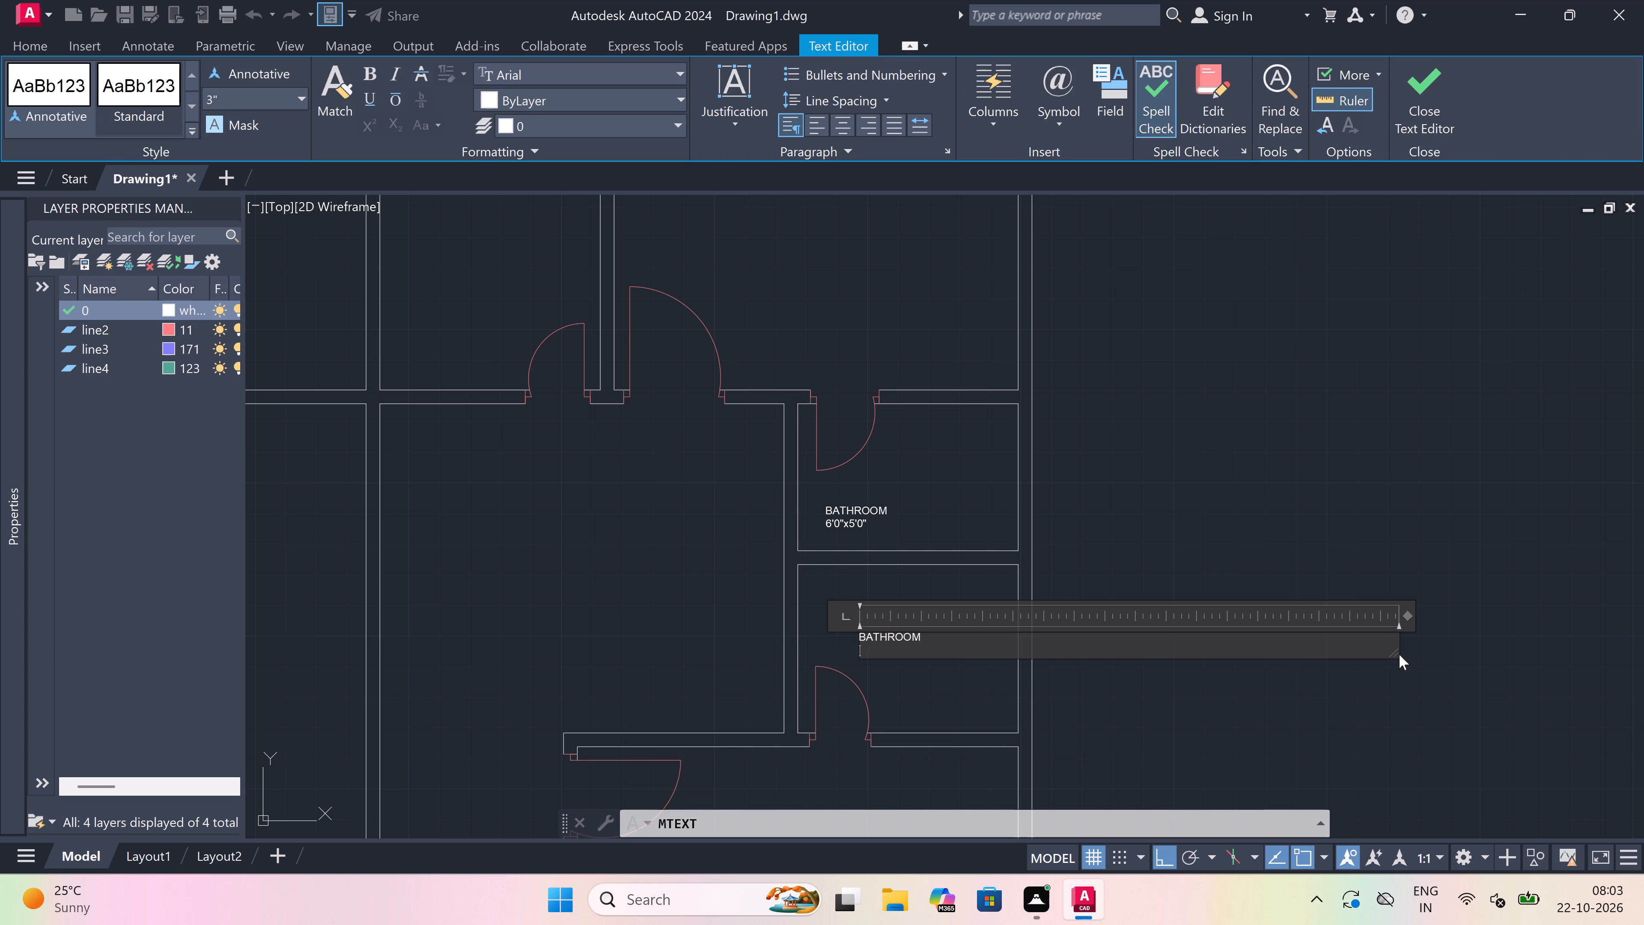
{"action": "key", "text": "6"}
{"action": "key", "text": "apostrophe"}
{"action": "key", "text": "0"}
{"action": "type", "text": "\"x"}
{"action": "key", "text": "4"}
{"action": "type", "text": "'7"}
{"action": "key", "text": "shift+quotedbl"}
{"action": "left_click_drag", "start_coordinate": [706, 557], "coordinate": [461, 577]}
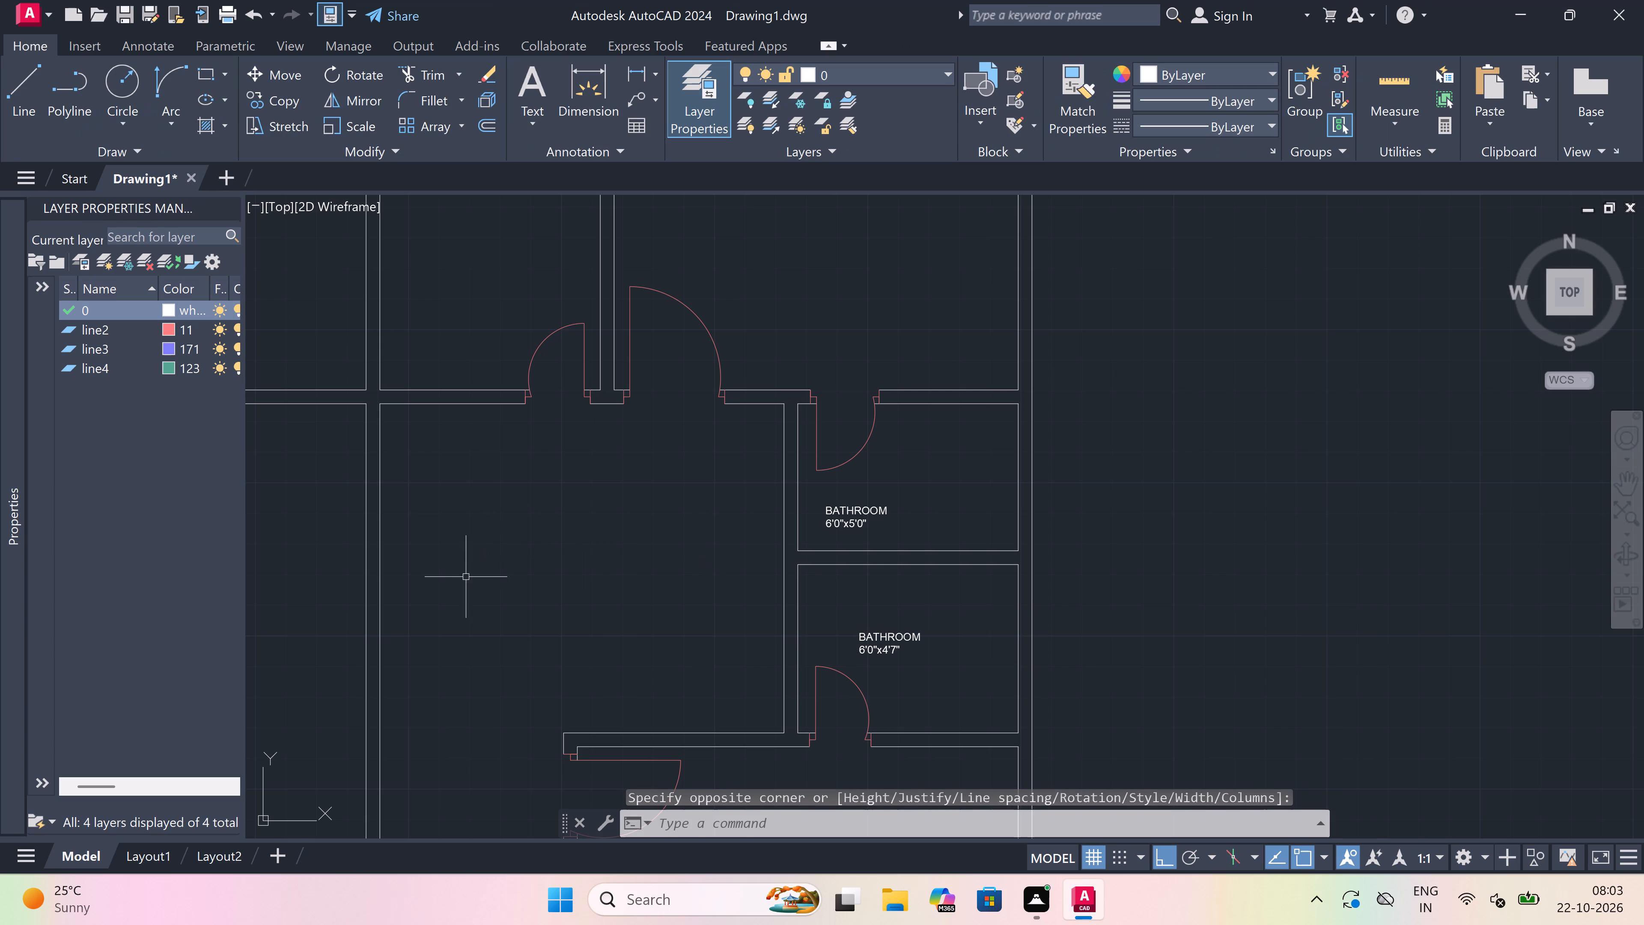
{"action": "left_click_drag", "start_coordinate": [461, 577], "coordinate": [451, 579]}
Add a multiline text label reading DINING with 11'0"x10'0" below it in the large open room beside the two labelled bathrooms.
{"action": "key", "text": "space"}
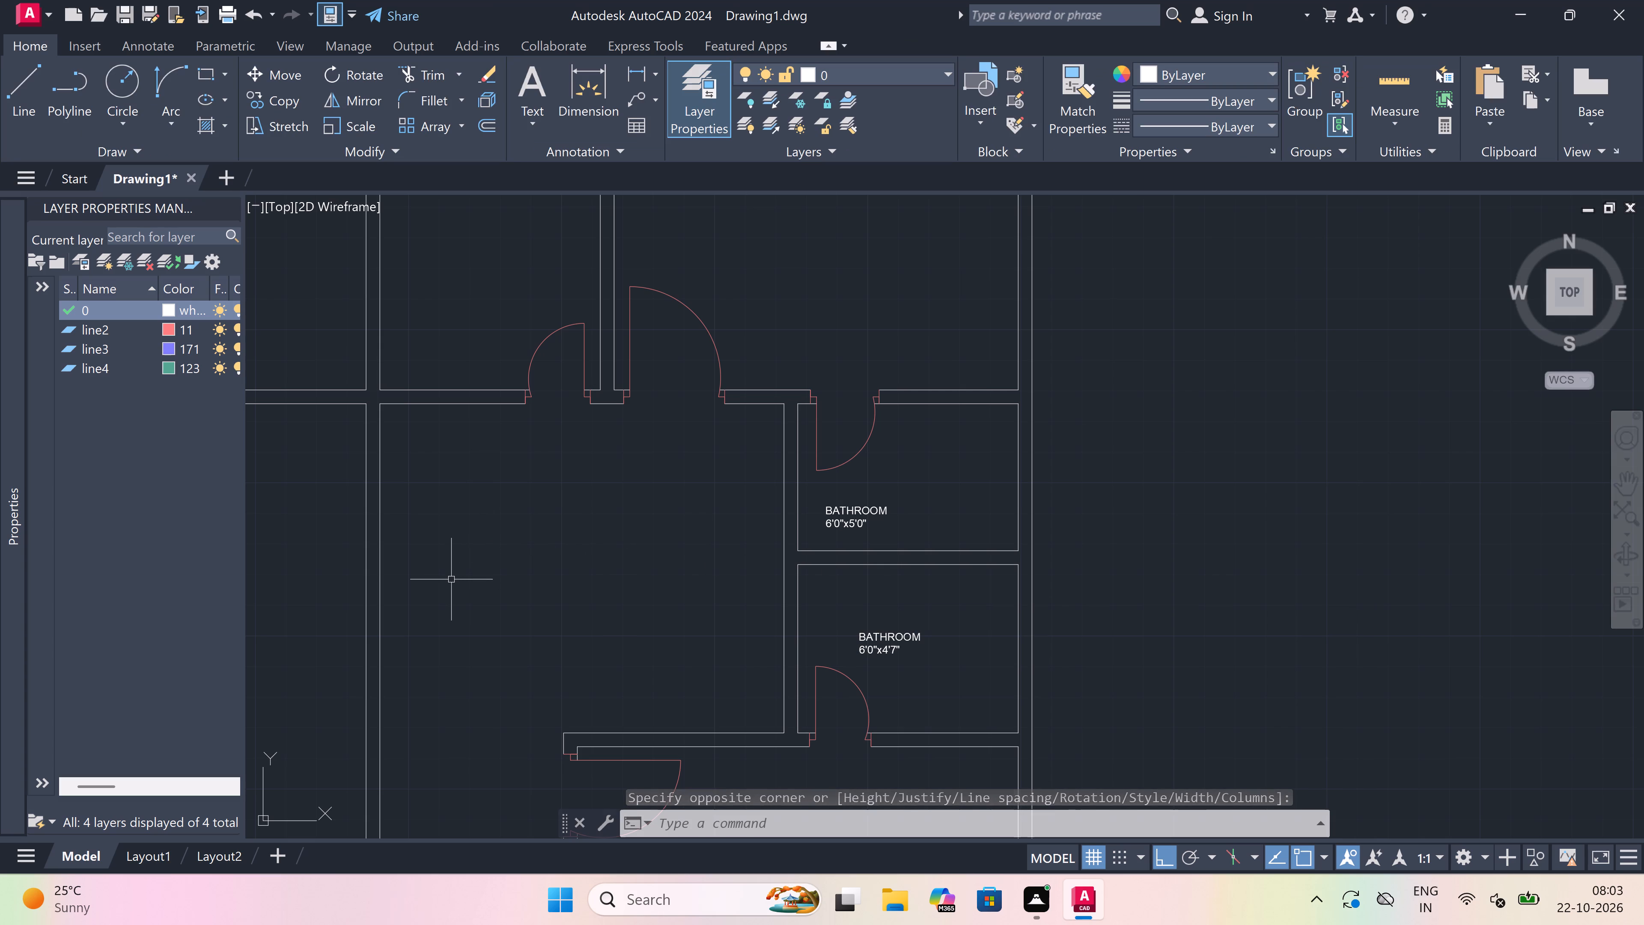
{"action": "left_click", "coordinate": [451, 579]}
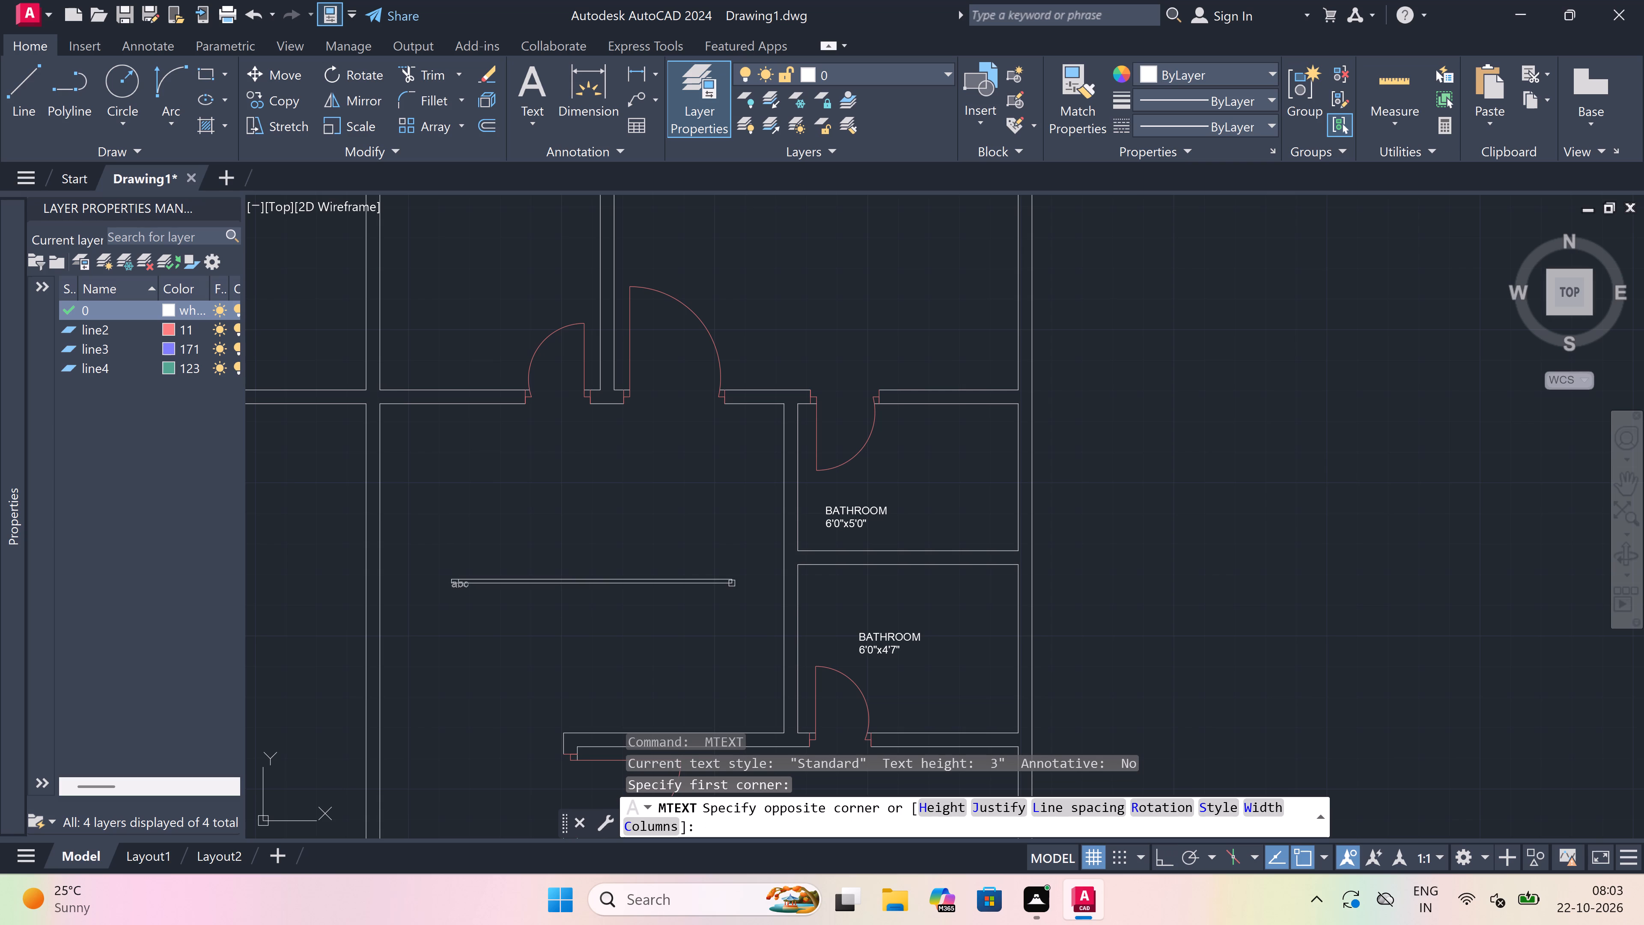
{"action": "left_click", "coordinate": [955, 610]}
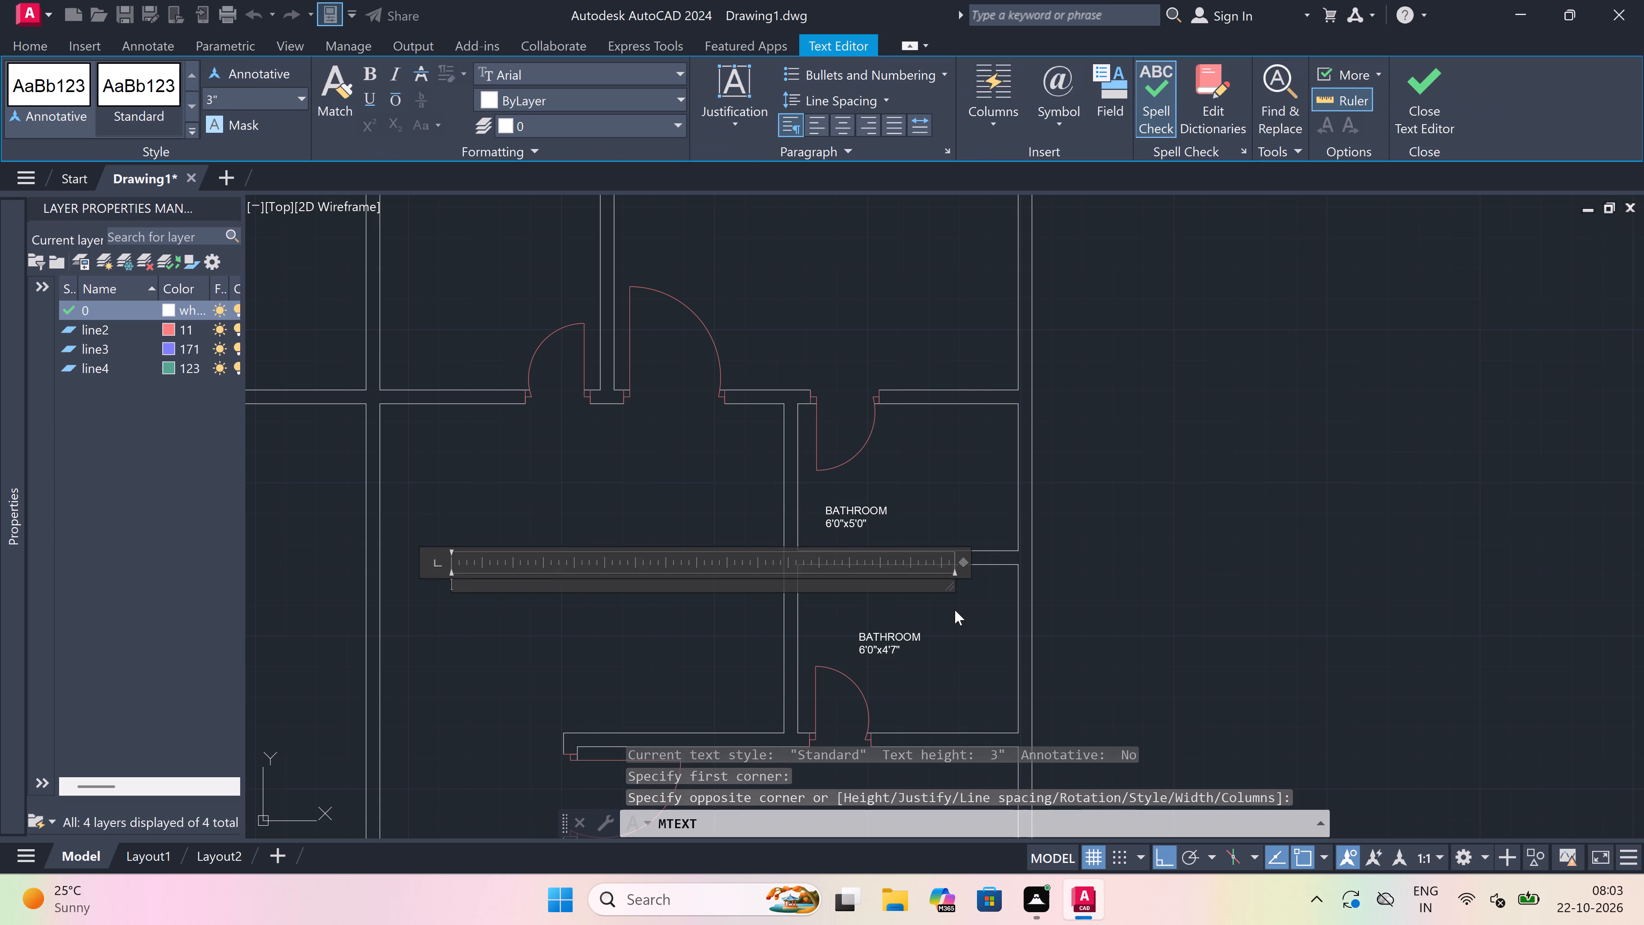
{"action": "type", "text": "DINING"}
{"action": "key", "text": "Return"}
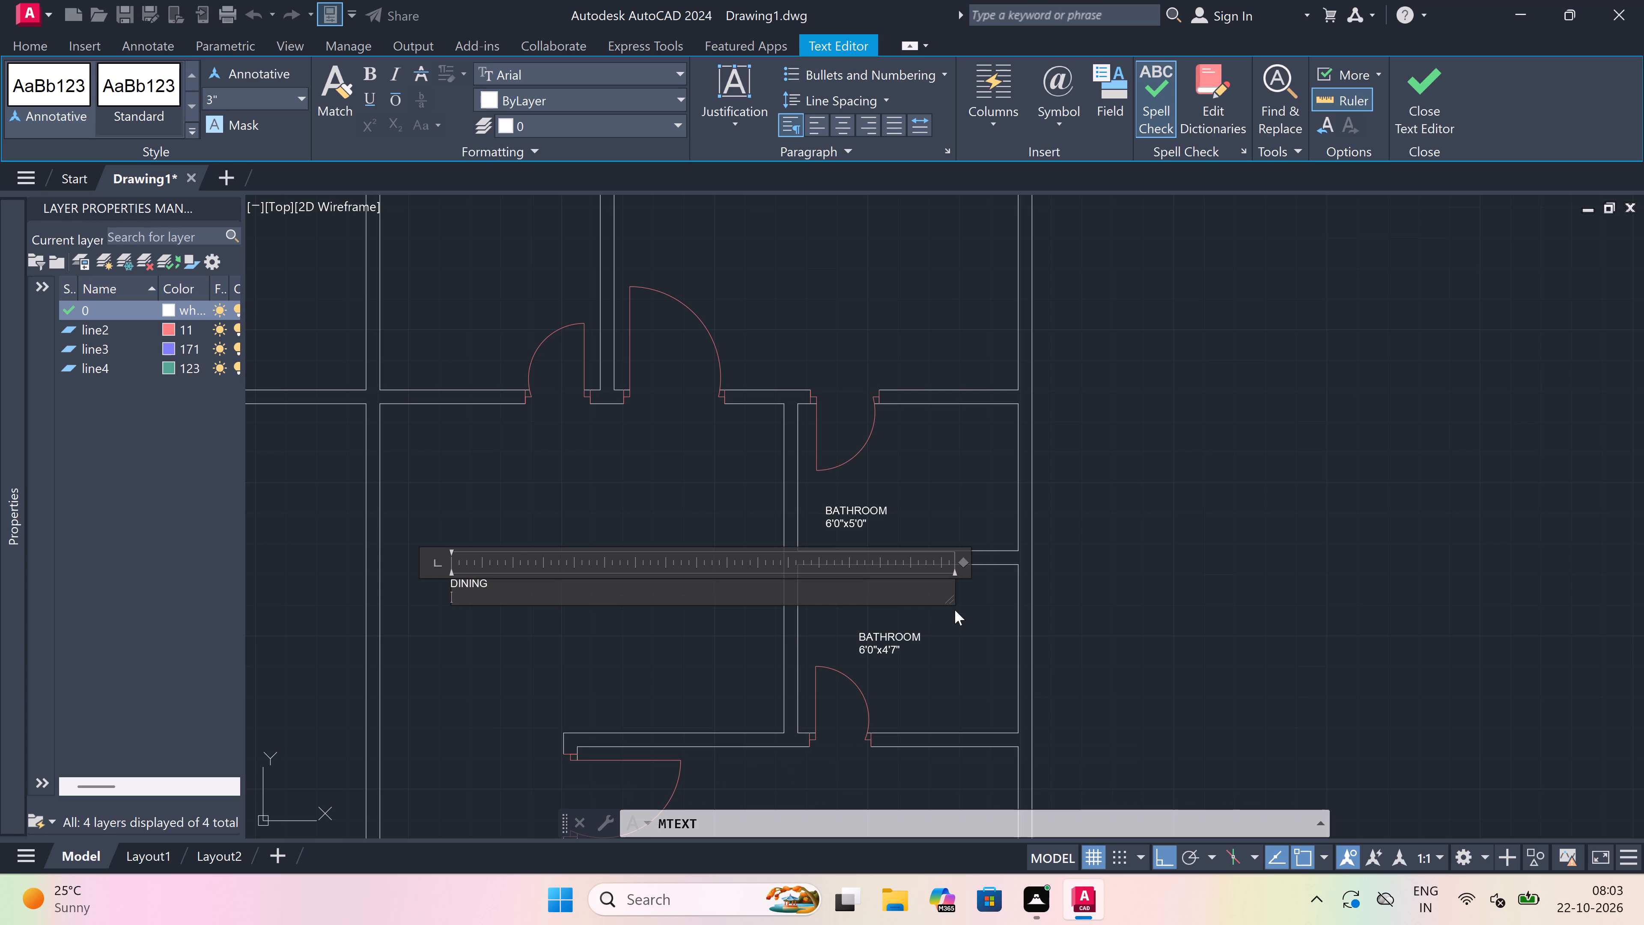
{"action": "type", "text": "11'"}
{"action": "key", "text": "0"}
{"action": "type", "text": "\"x"}
{"action": "key", "text": "grave"}
{"action": "key", "text": "BackSpace"}
{"action": "key", "text": "1"}
{"action": "type", "text": "0'0"}
{"action": "key", "text": "shift+quotedbl"}
{"action": "left_click", "coordinate": [705, 656]}
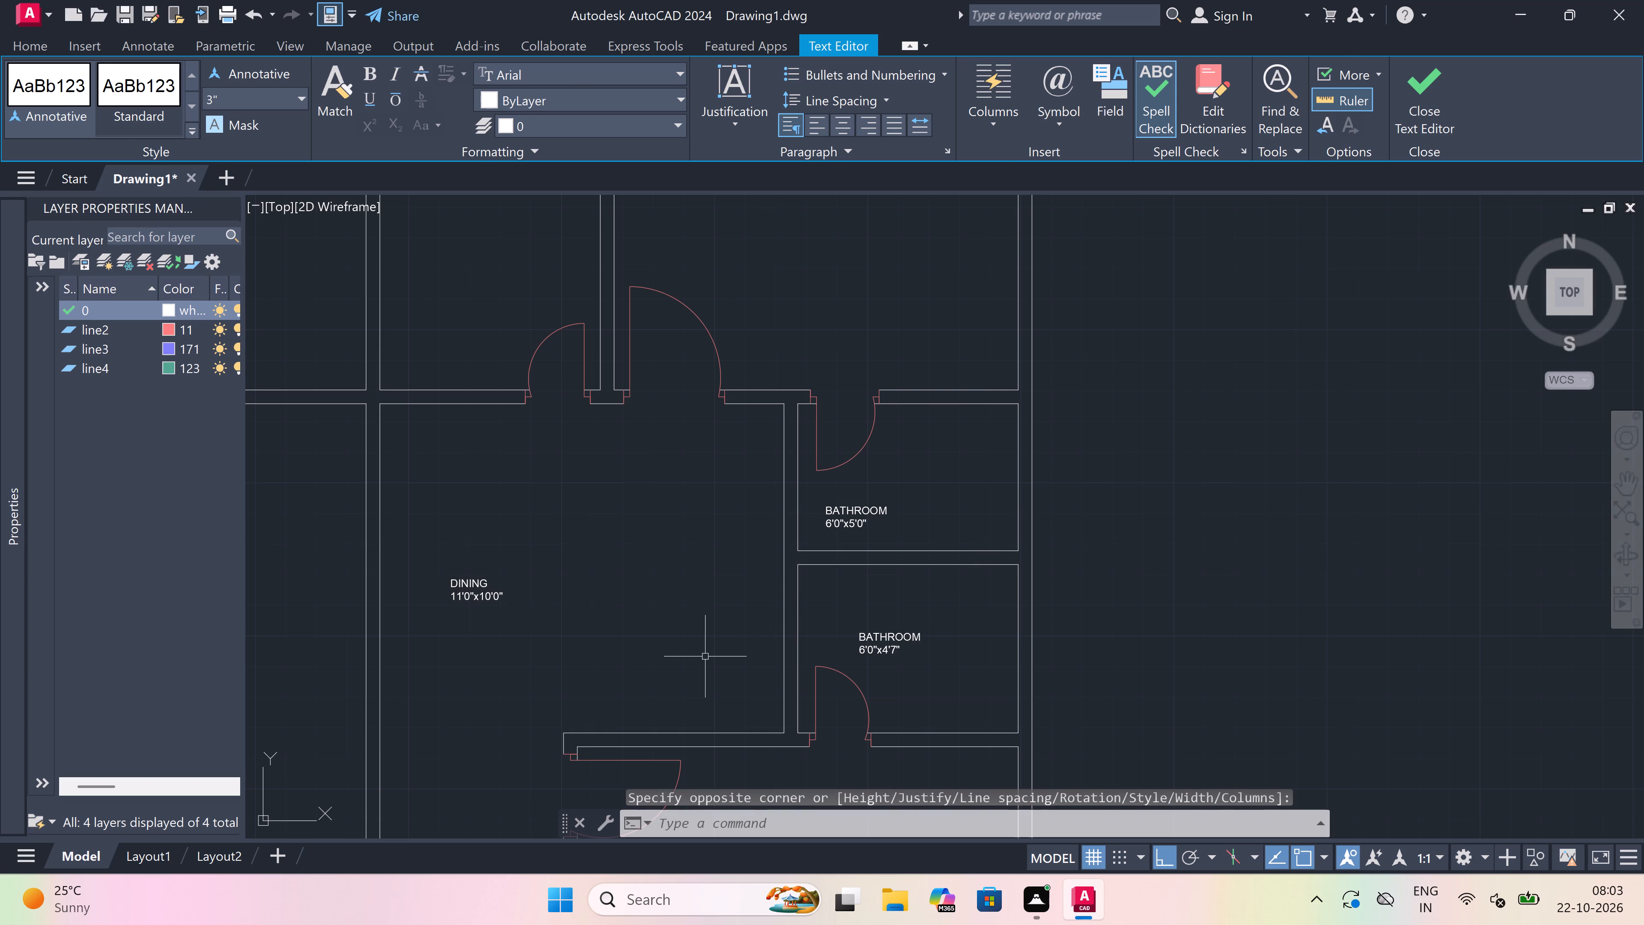
Add a multiline text label reading DINING with 11'0"x10'0" below it in the left-hand unit's open room, opposite the labelled dining area.
{"action": "scroll", "coordinate": [616, 637], "scroll_direction": "down", "scroll_amount": 1}
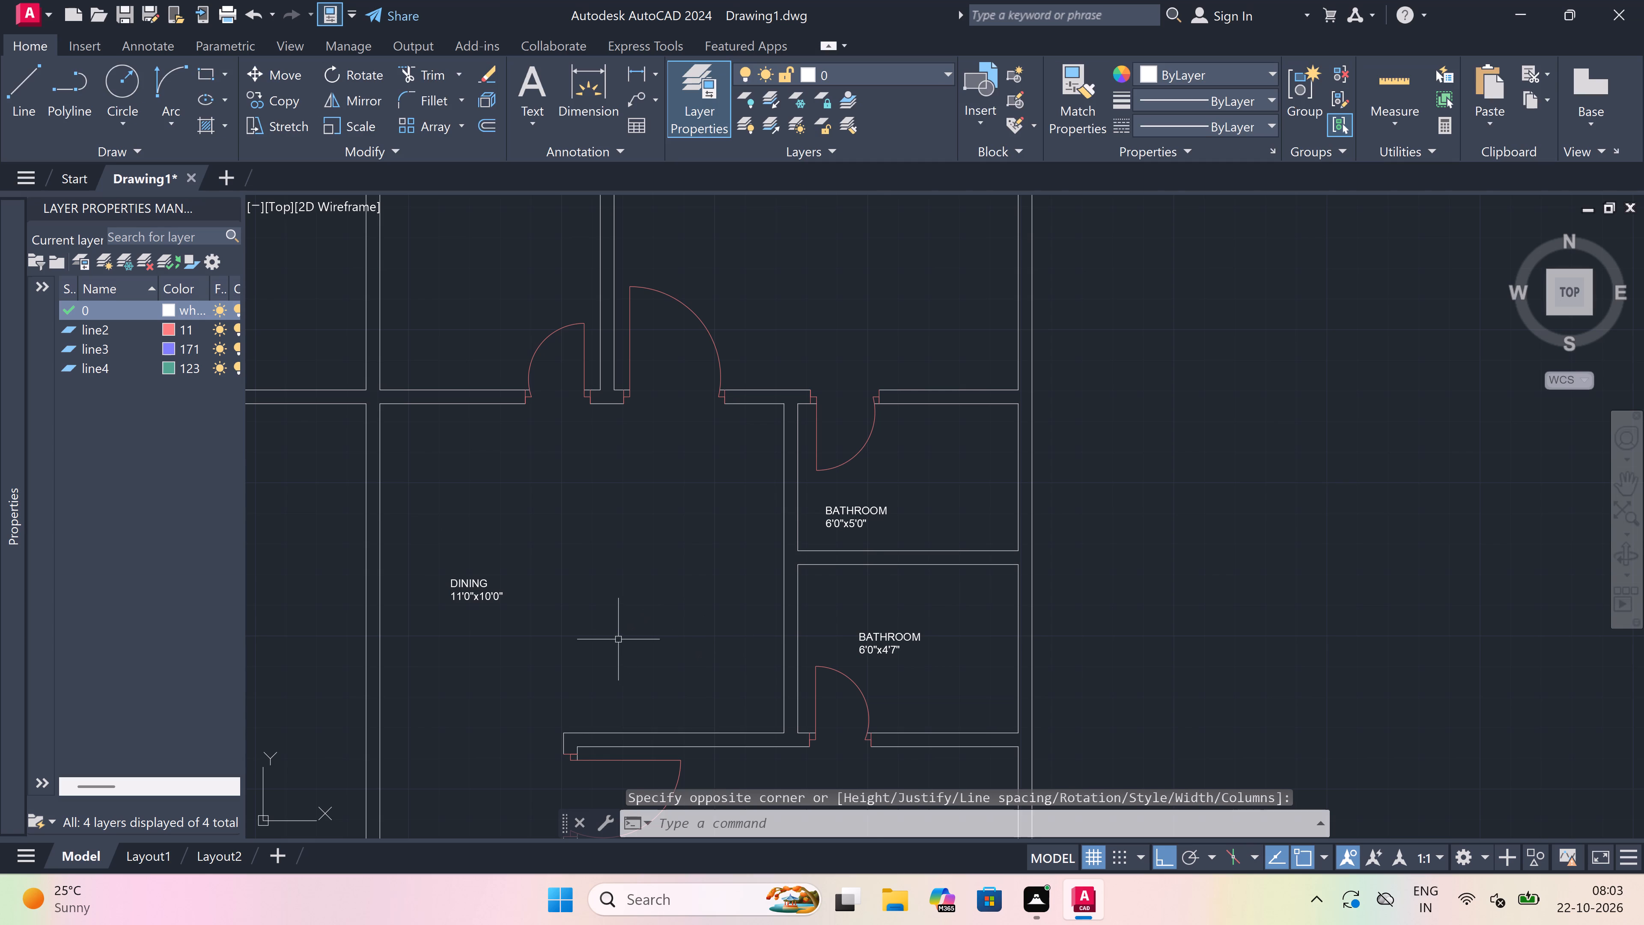
{"action": "scroll", "coordinate": [606, 637], "scroll_direction": "down", "scroll_amount": 1}
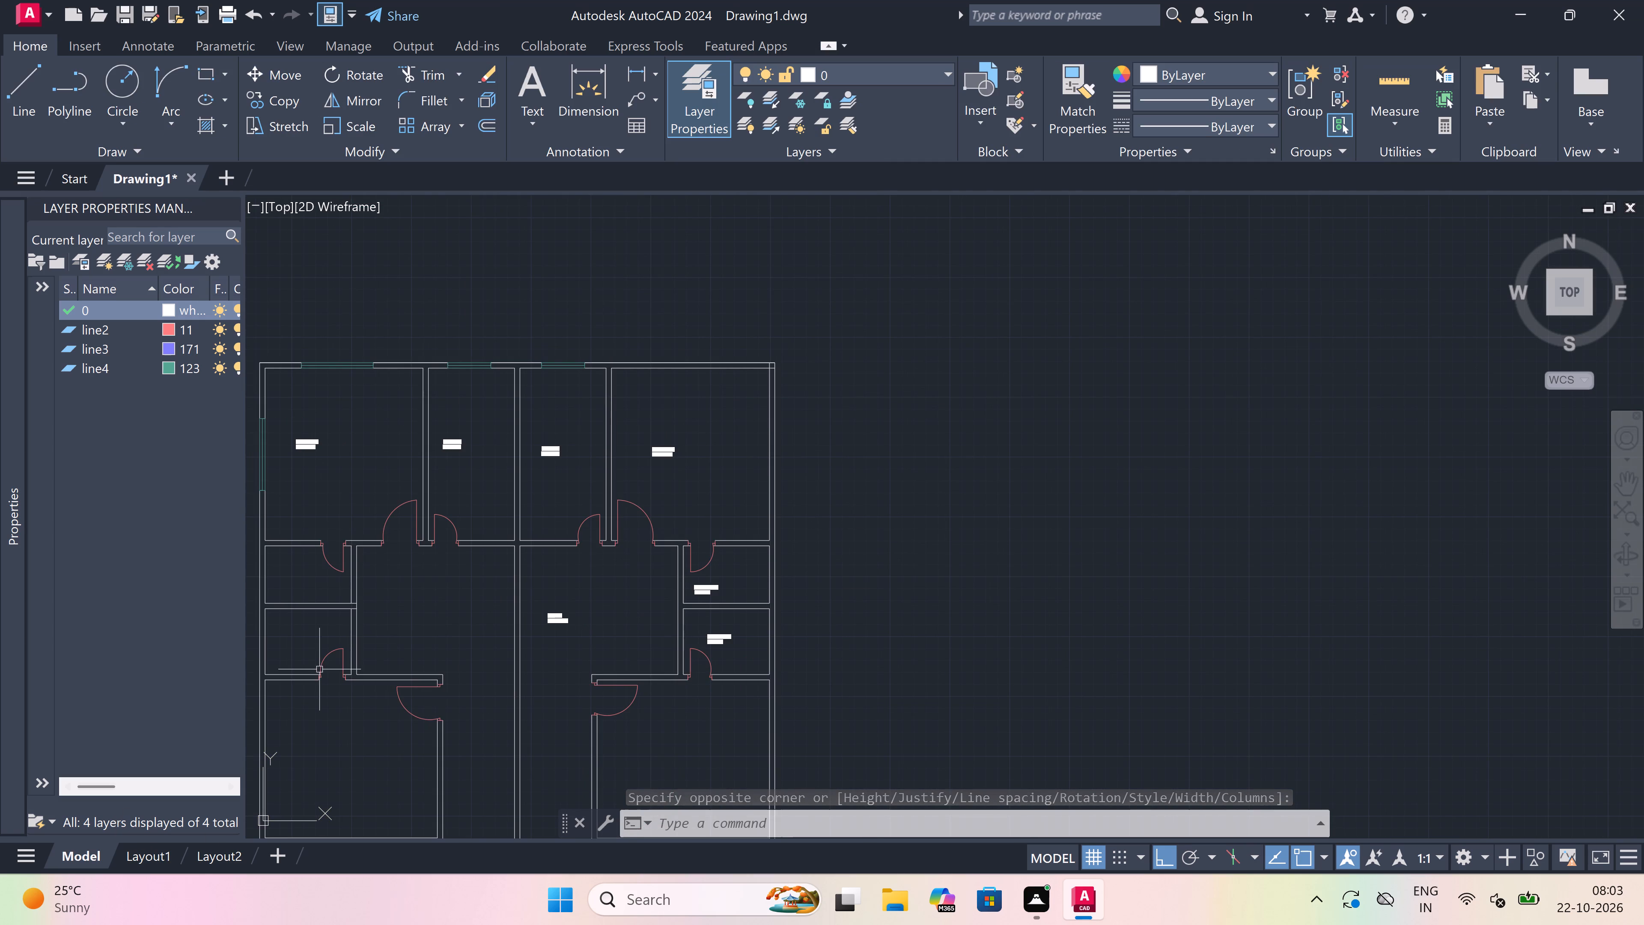
{"action": "scroll", "coordinate": [709, 445], "scroll_direction": "down", "scroll_amount": 2}
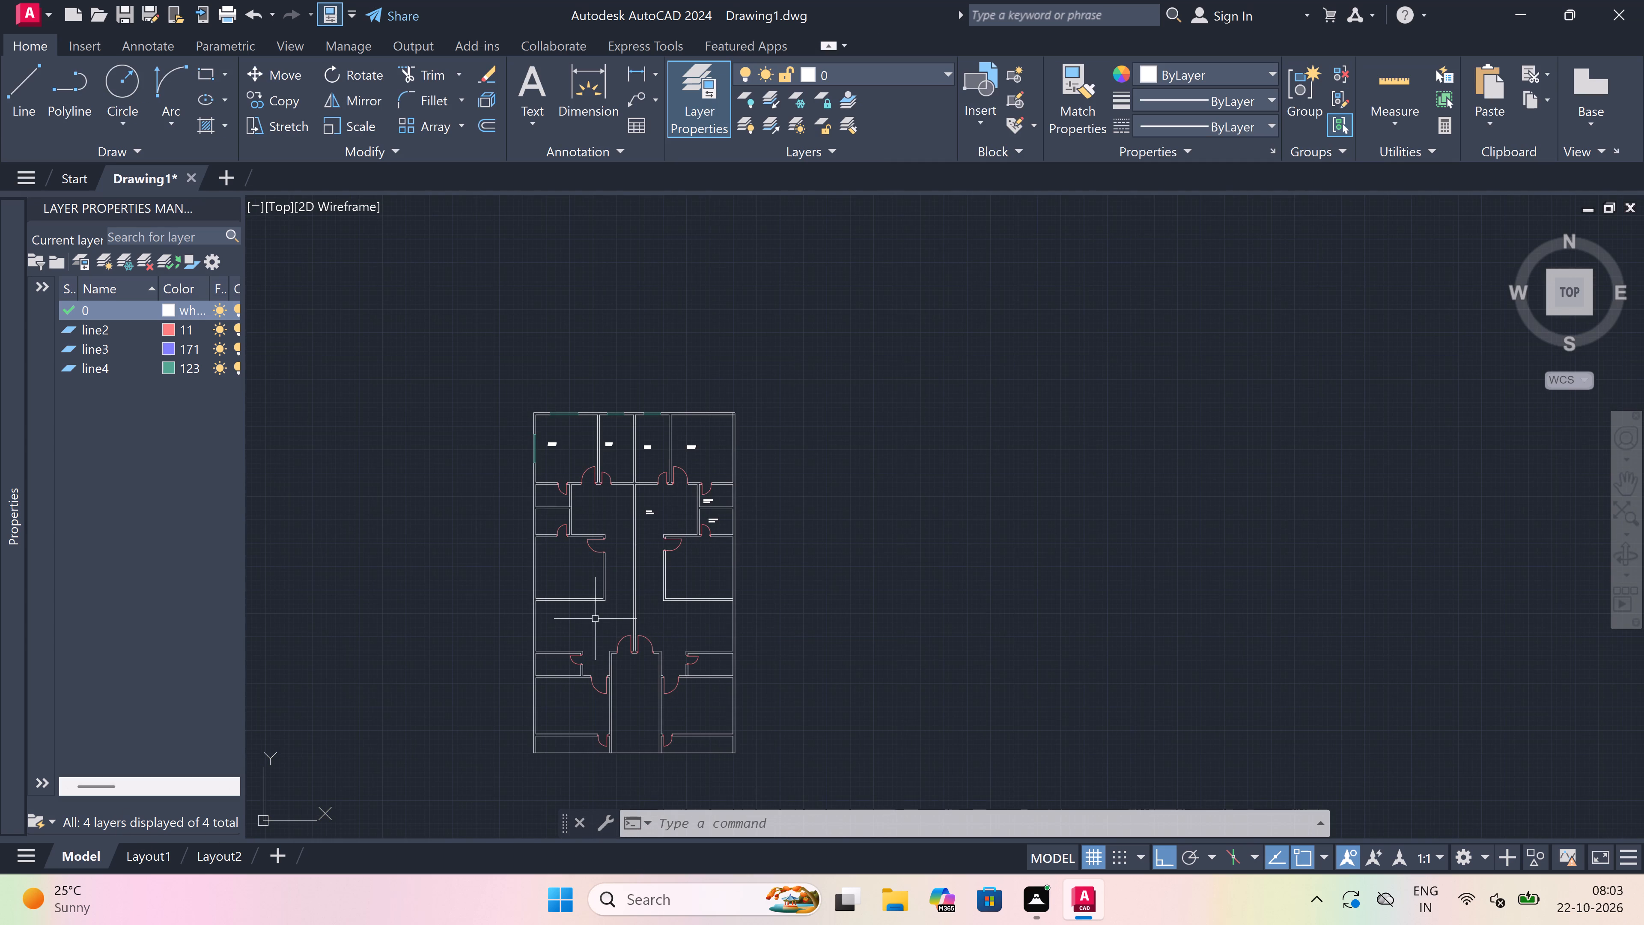
{"action": "scroll", "coordinate": [558, 583], "scroll_direction": "up", "scroll_amount": 2}
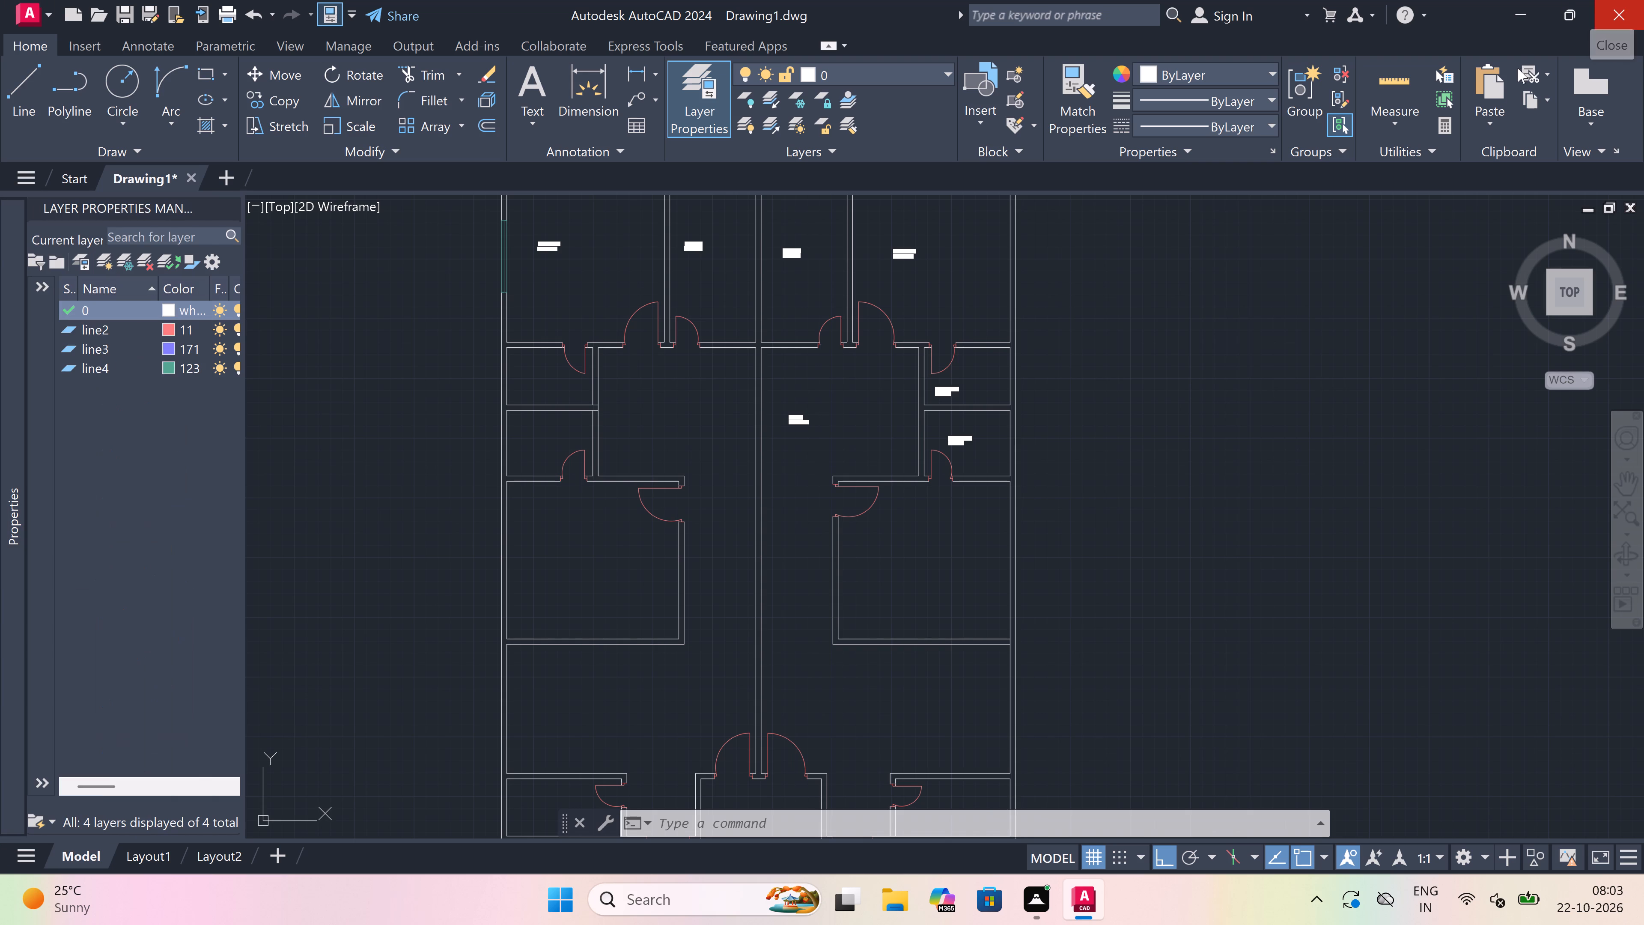
{"action": "scroll", "coordinate": [1321, 780], "scroll_direction": "down", "scroll_amount": 1}
{"action": "scroll", "coordinate": [1131, 869], "scroll_direction": "up", "scroll_amount": 1}
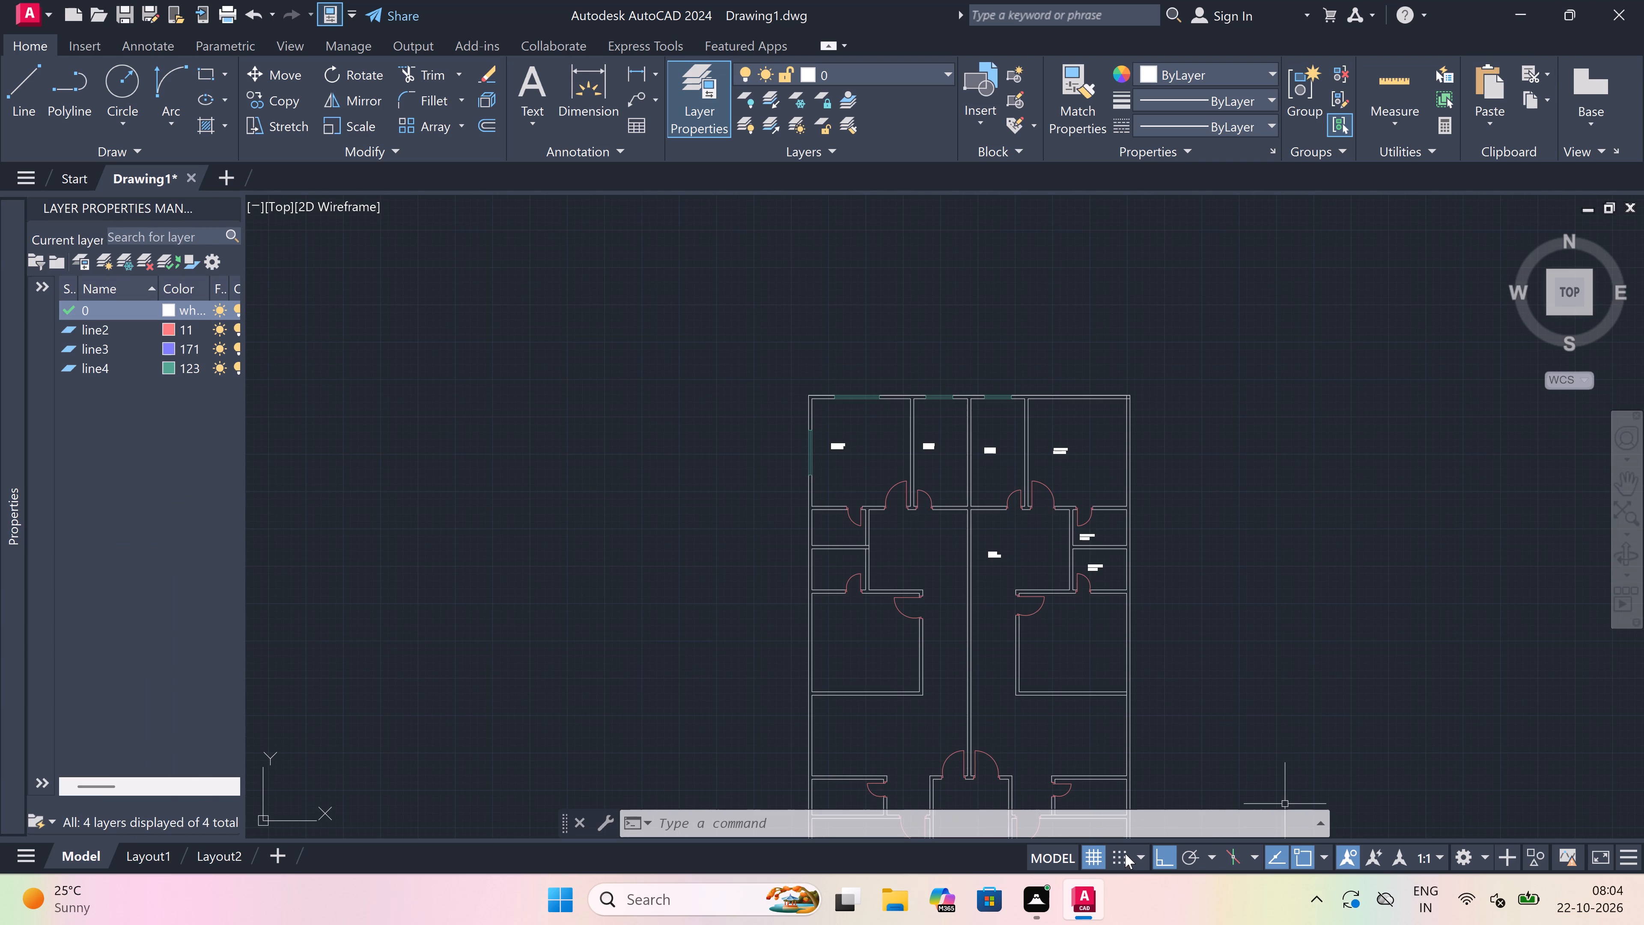
{"action": "scroll", "coordinate": [798, 619], "scroll_direction": "up", "scroll_amount": 2}
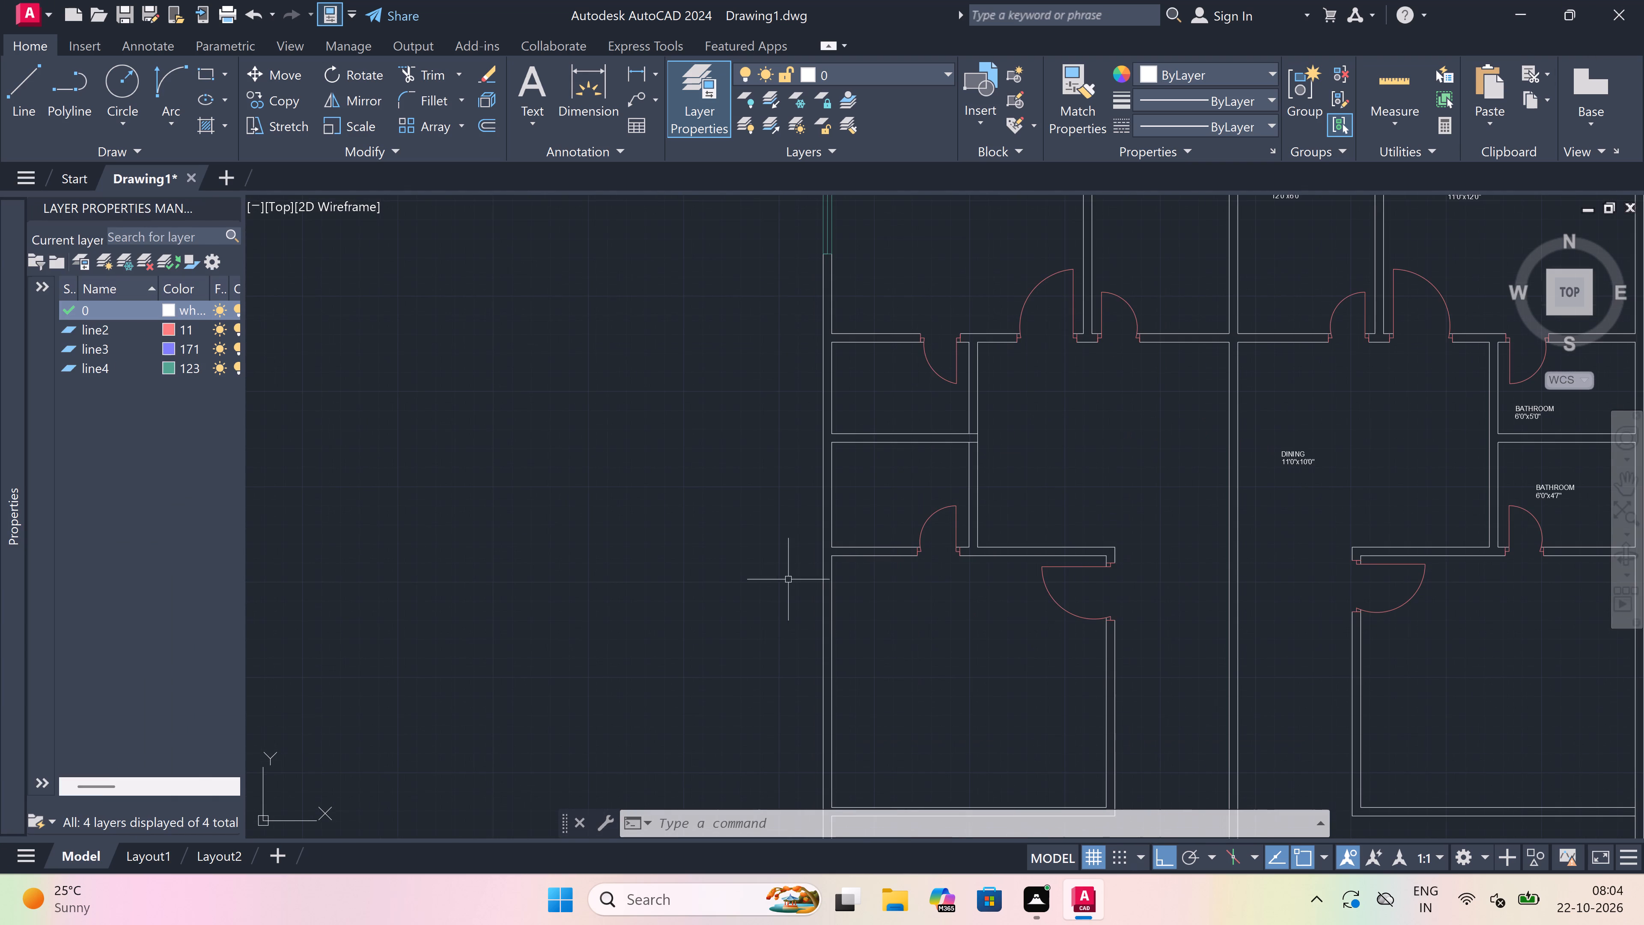
{"action": "scroll", "coordinate": [938, 448], "scroll_direction": "up", "scroll_amount": 1}
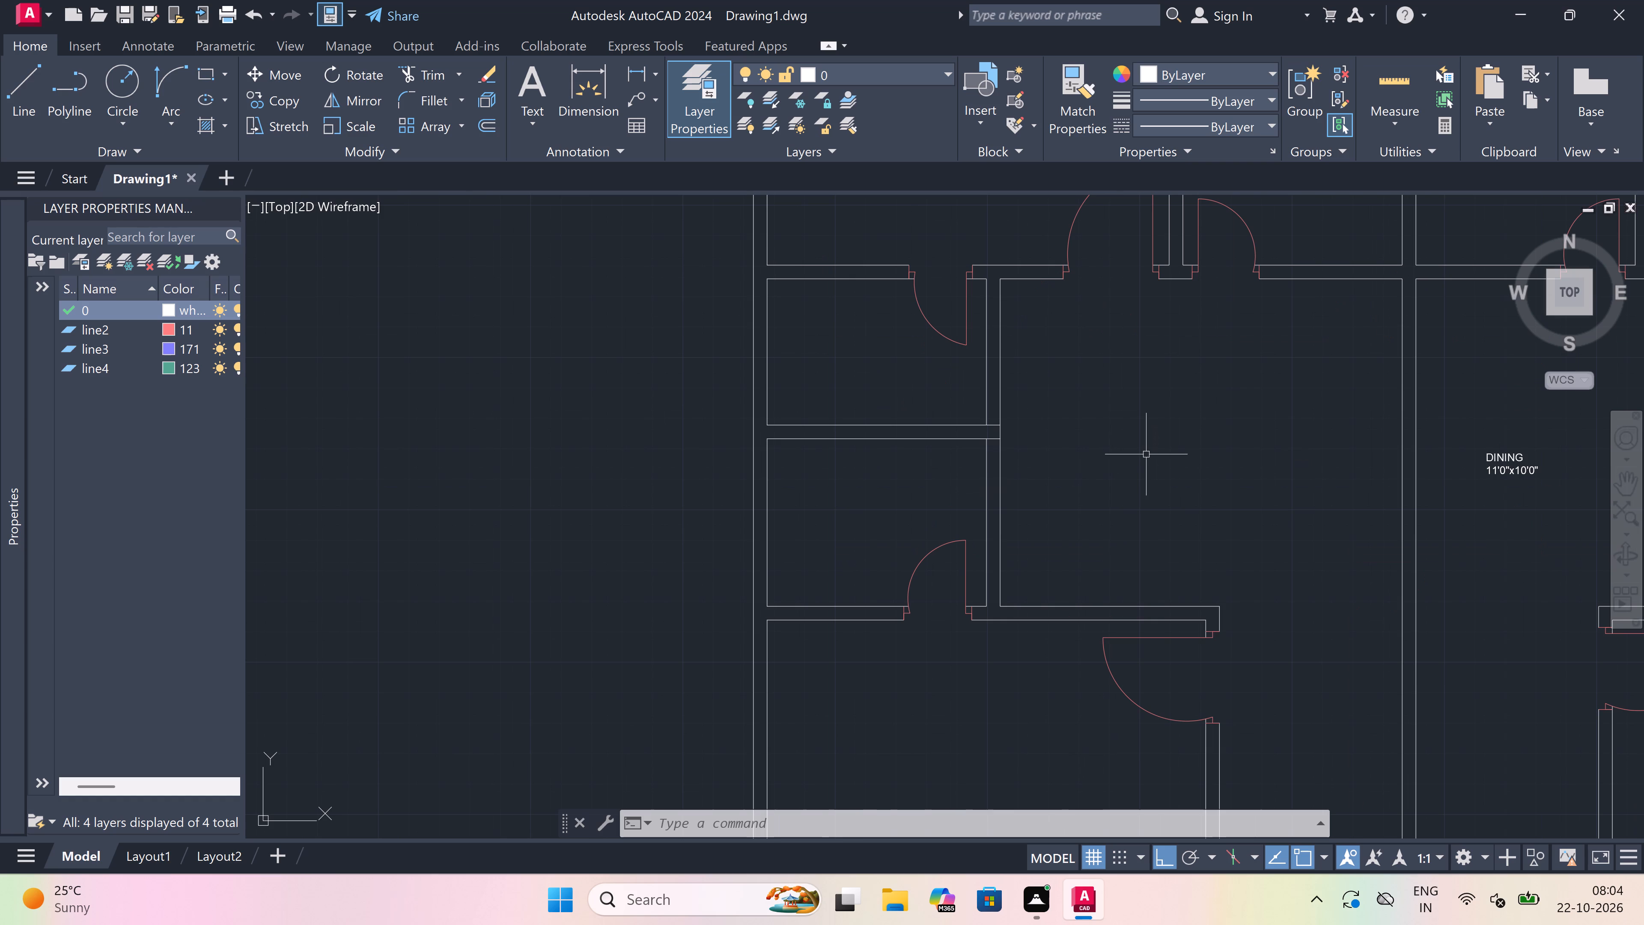
{"action": "key", "text": "space"}
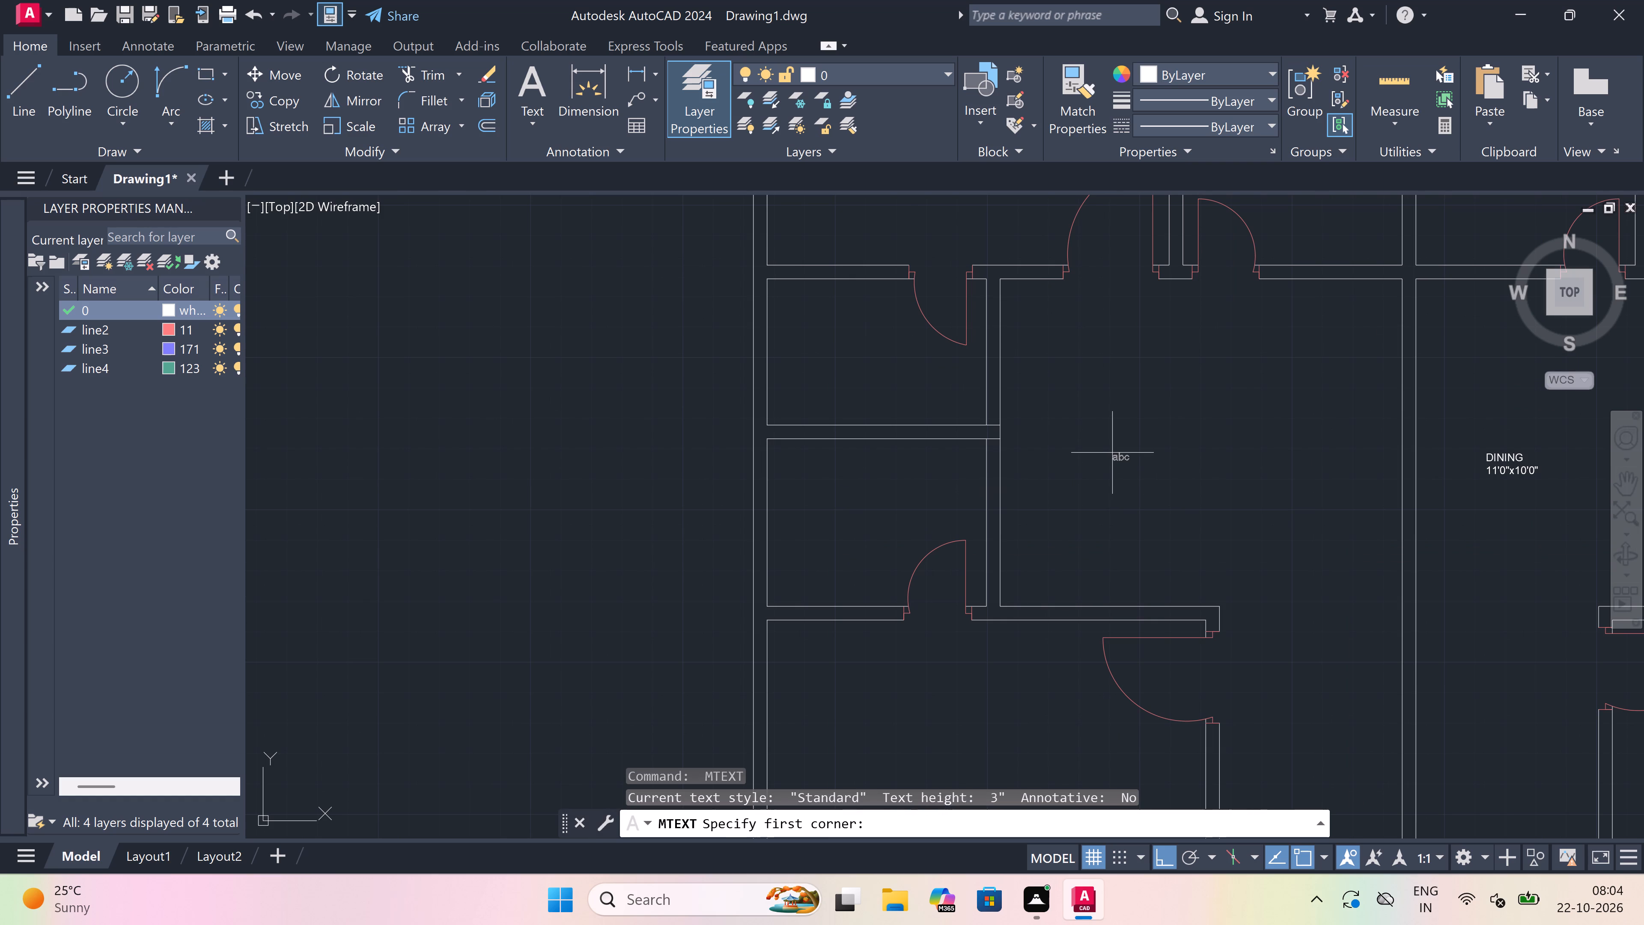
{"action": "left_click", "coordinate": [1109, 459]}
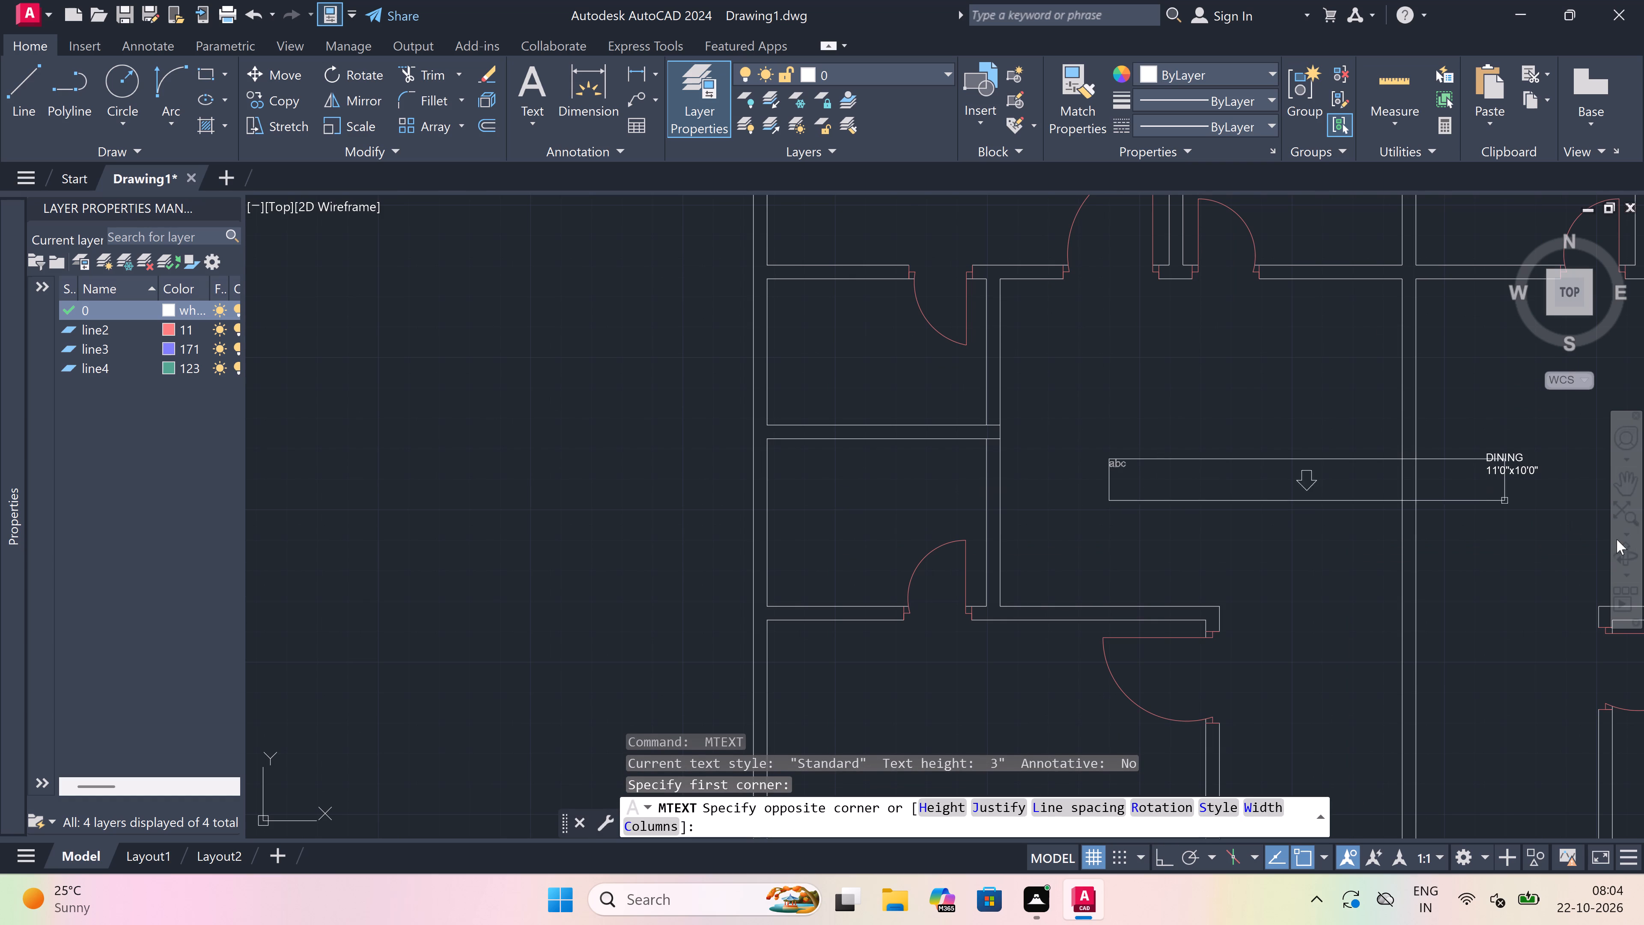
{"action": "triple_click", "coordinate": [1495, 537]}
{"action": "left_click", "coordinate": [1495, 537]}
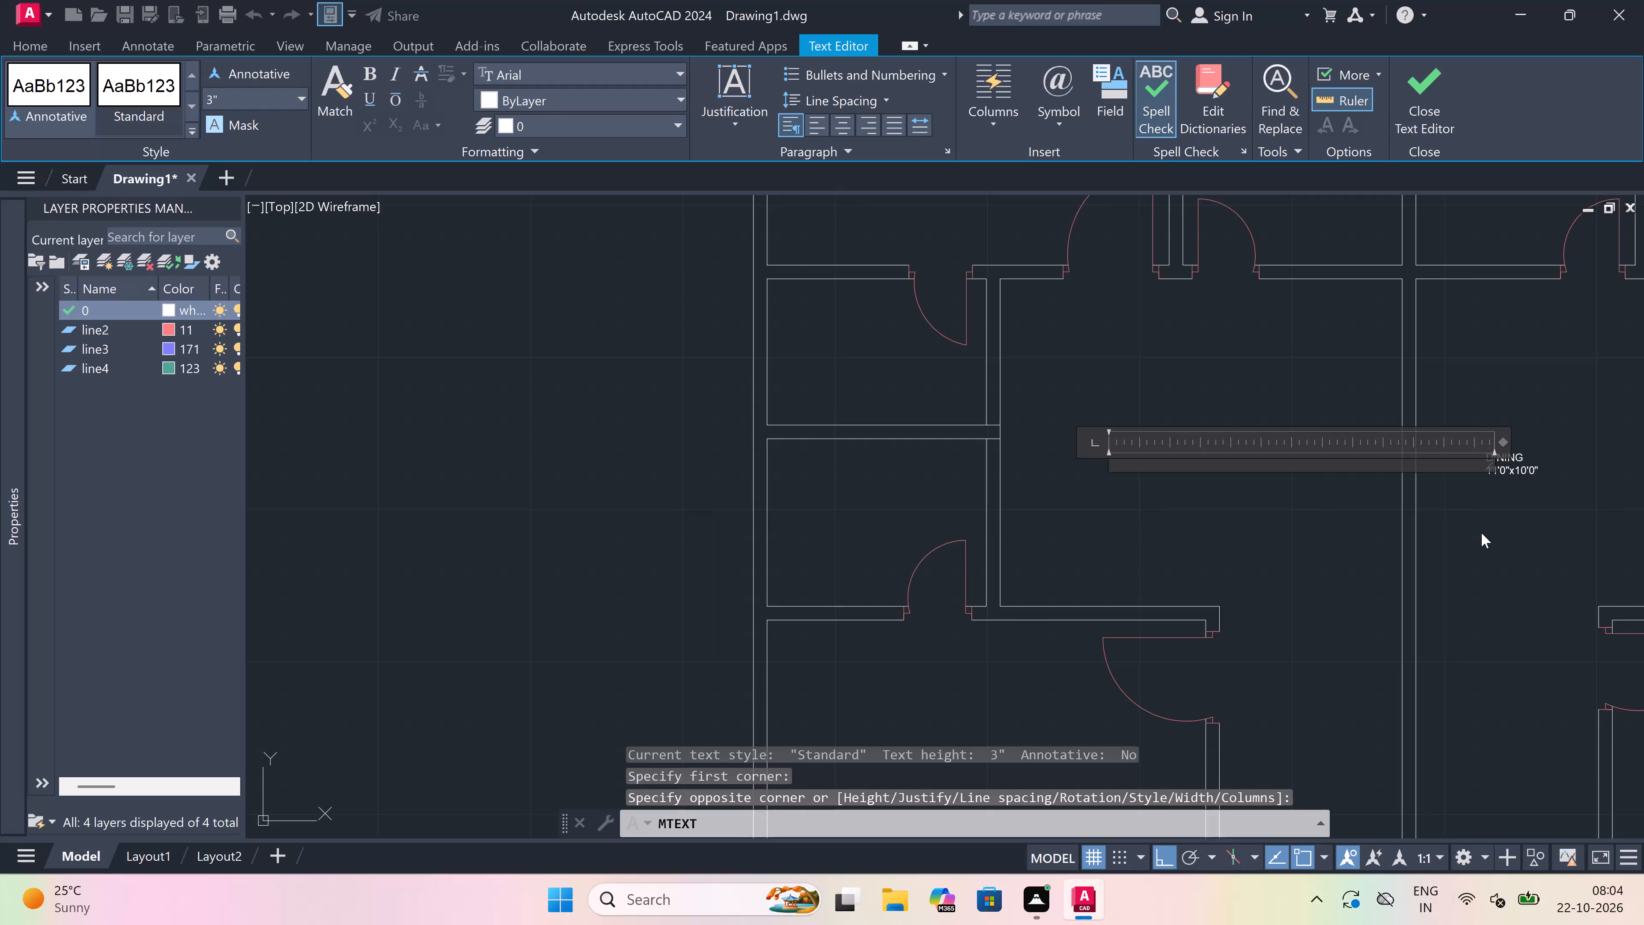
{"action": "type", "text": "DINING"}
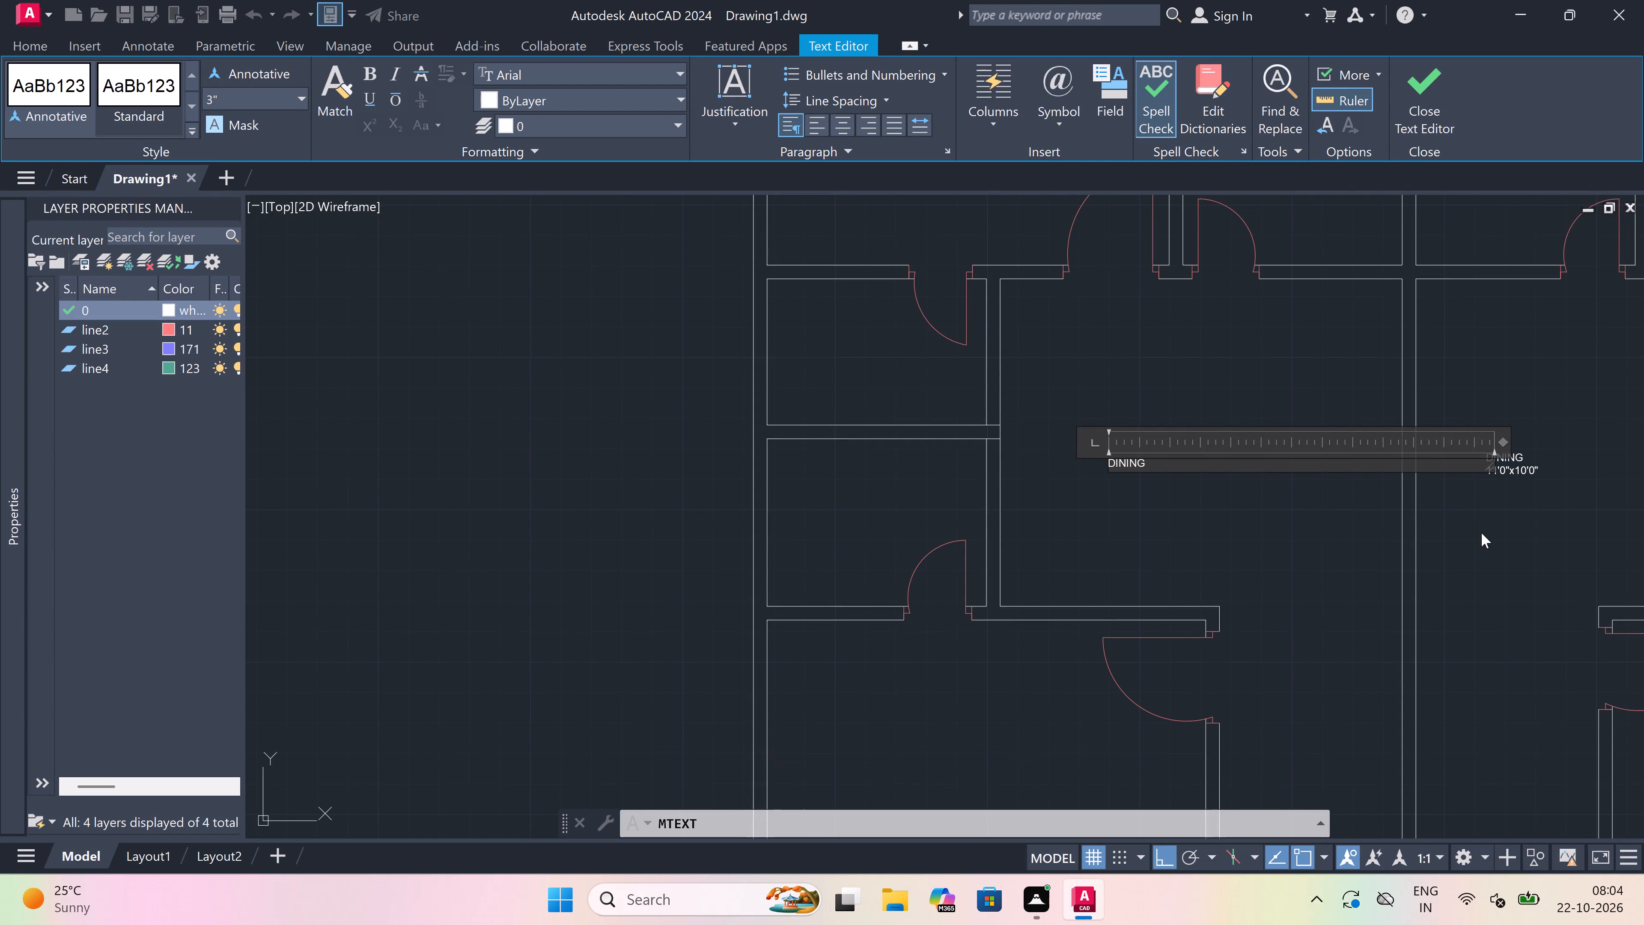
{"action": "key", "text": "Return"}
{"action": "type", "text": "11"}
{"action": "type", "text": "'0"}
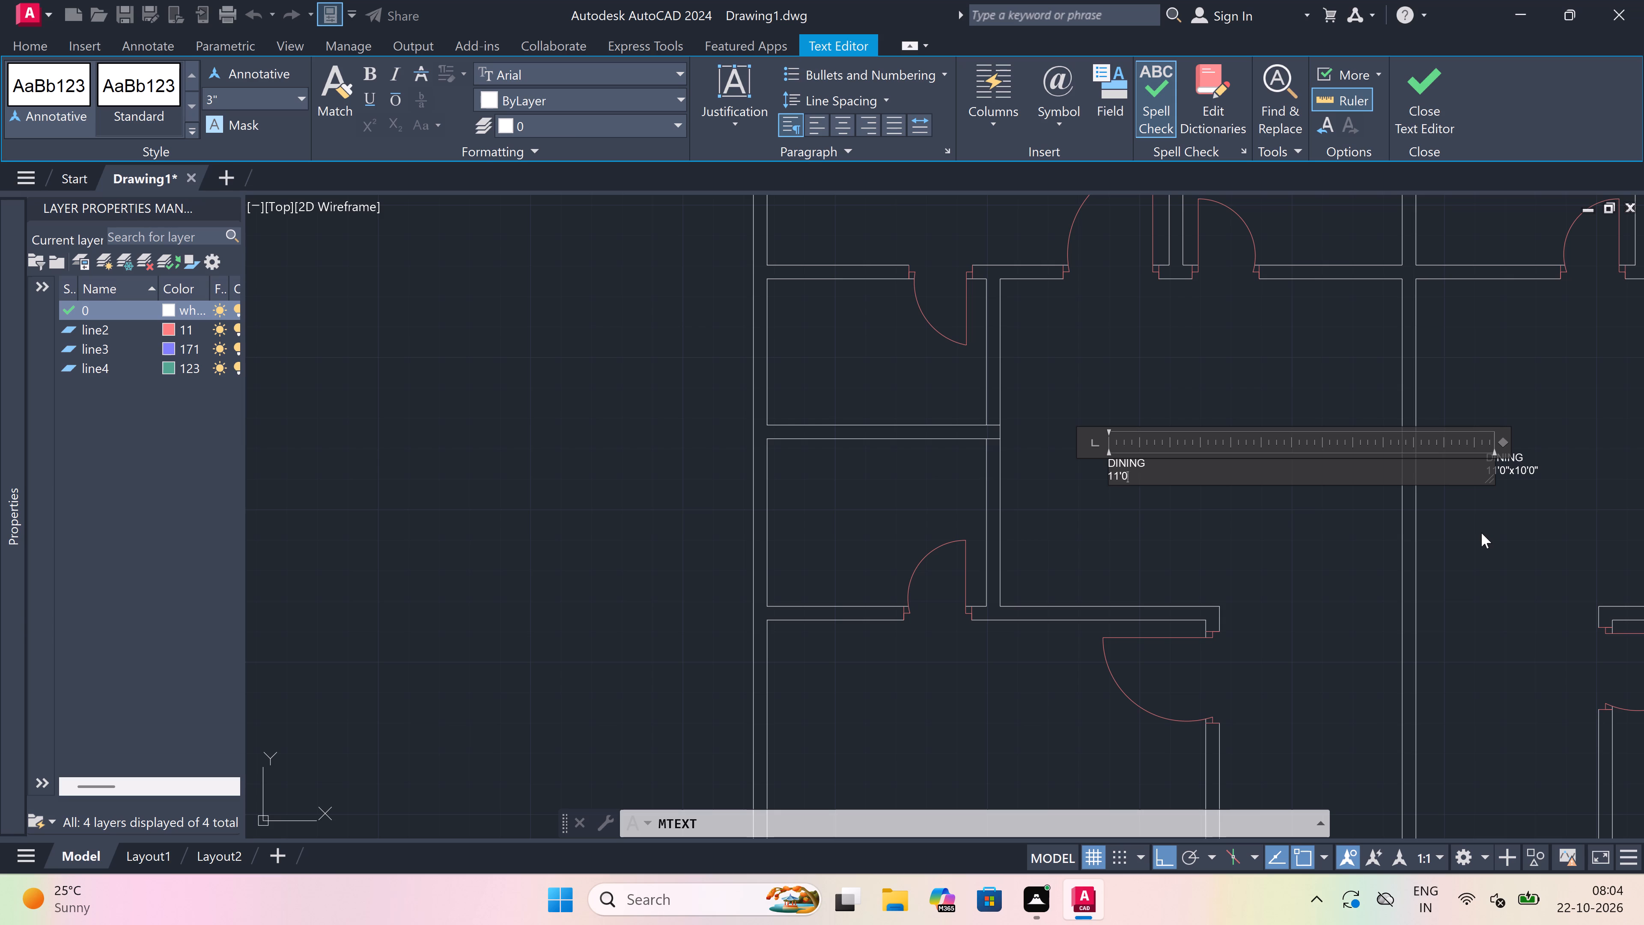
{"action": "key", "text": "shift+quotedbl"}
{"action": "key", "text": "x"}
{"action": "type", "text": "10'"}
{"action": "key", "text": "0"}
{"action": "key", "text": "shift+quotedbl"}
{"action": "key", "text": "space"}
{"action": "key", "text": "space"}
{"action": "left_click", "coordinate": [731, 456]}
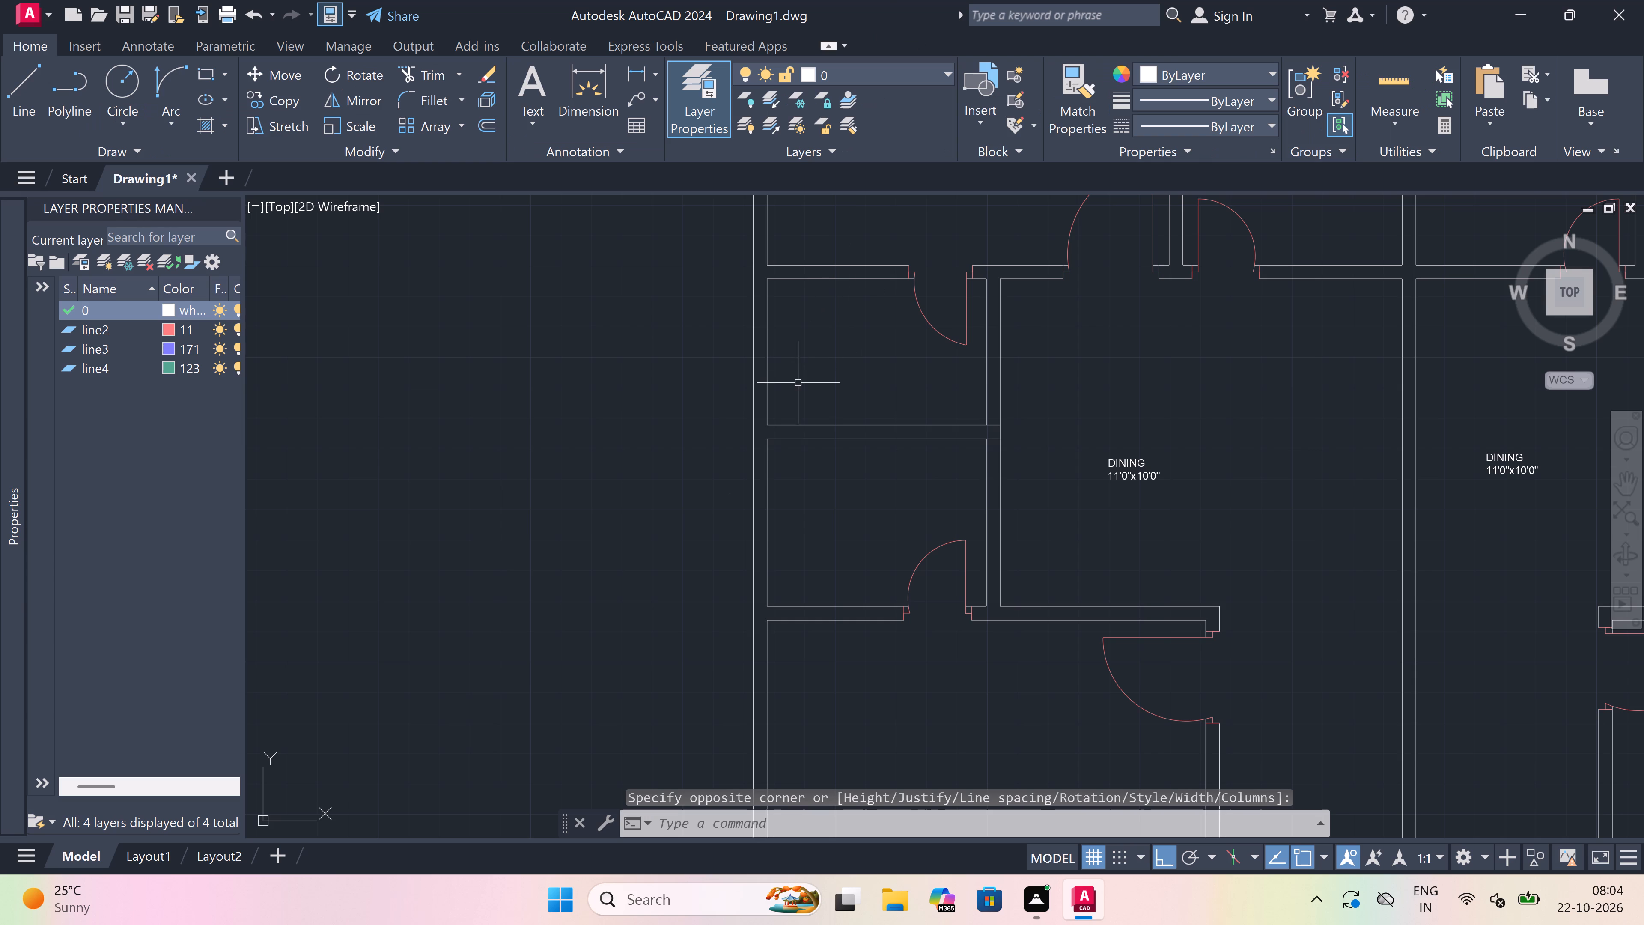
{"action": "triple_click", "coordinate": [809, 369]}
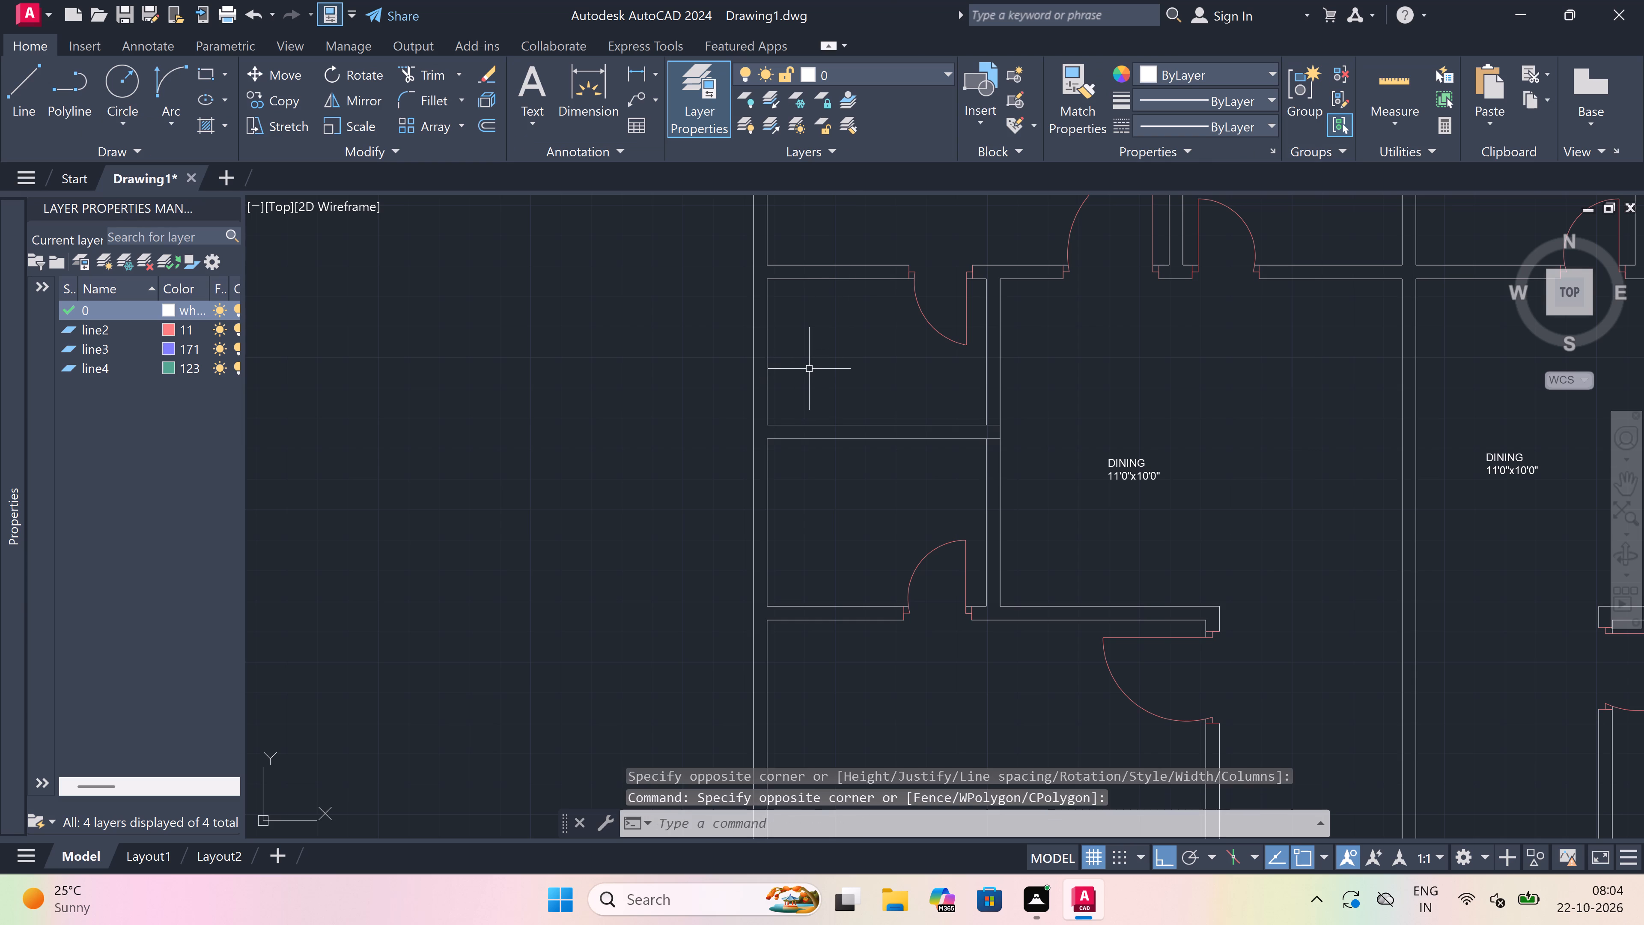
Add a multiline text label reading BATHROOM with 6'0"x5'0" below it in the left-hand unit's upper small room beside the dining area.
{"action": "key", "text": "space"}
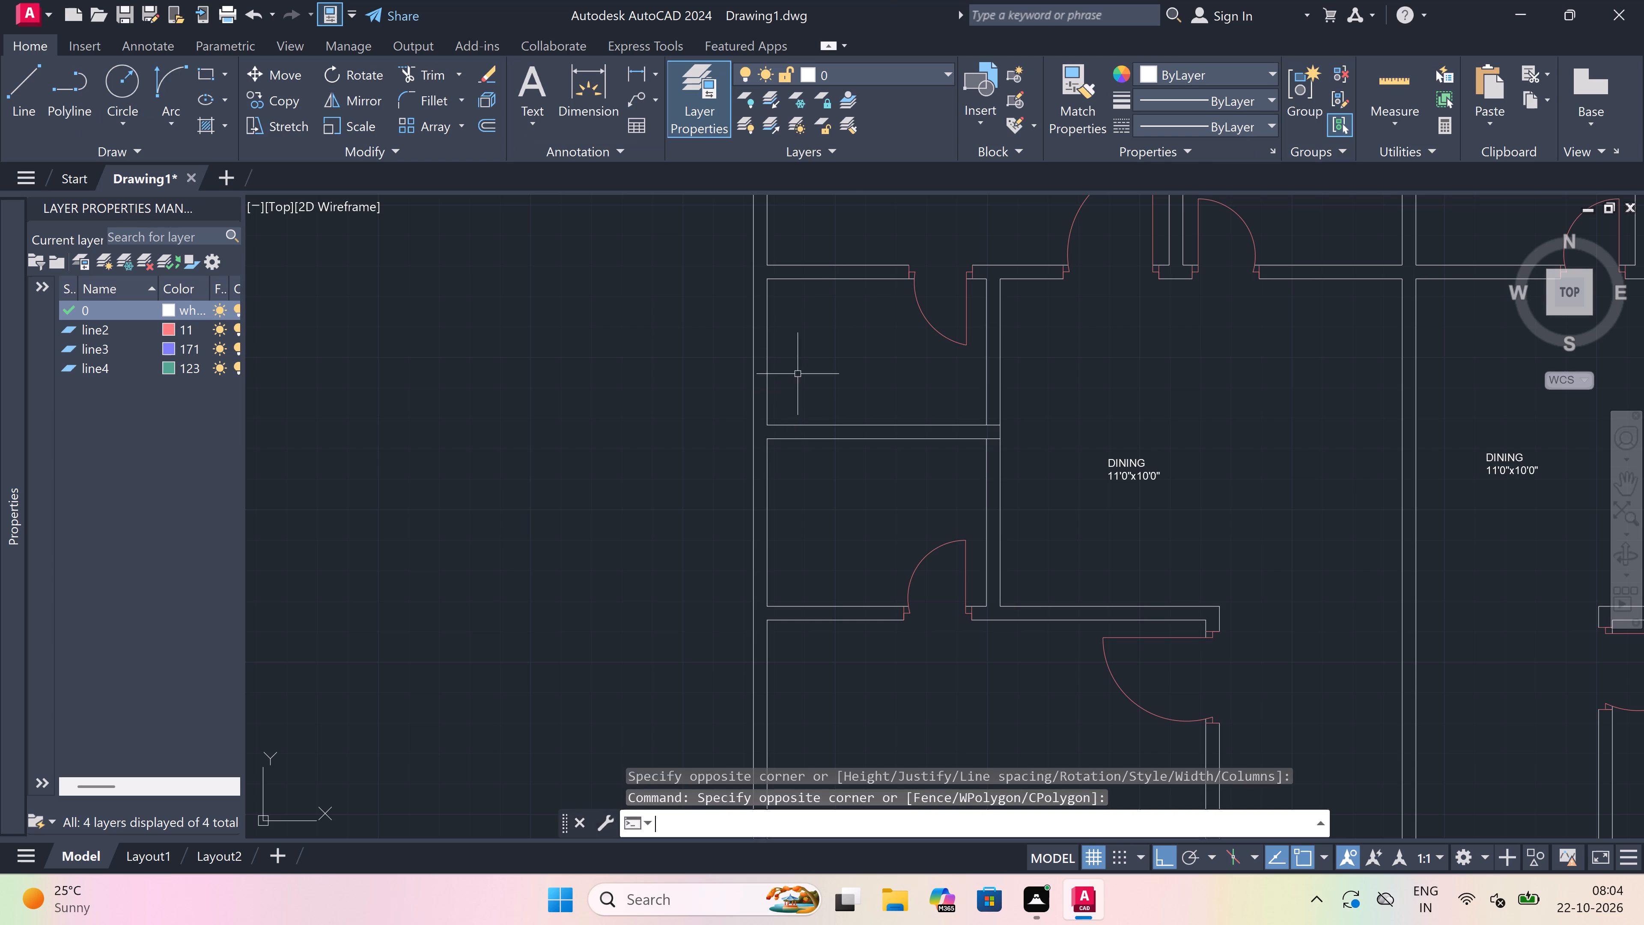
{"action": "left_click", "coordinate": [800, 353]}
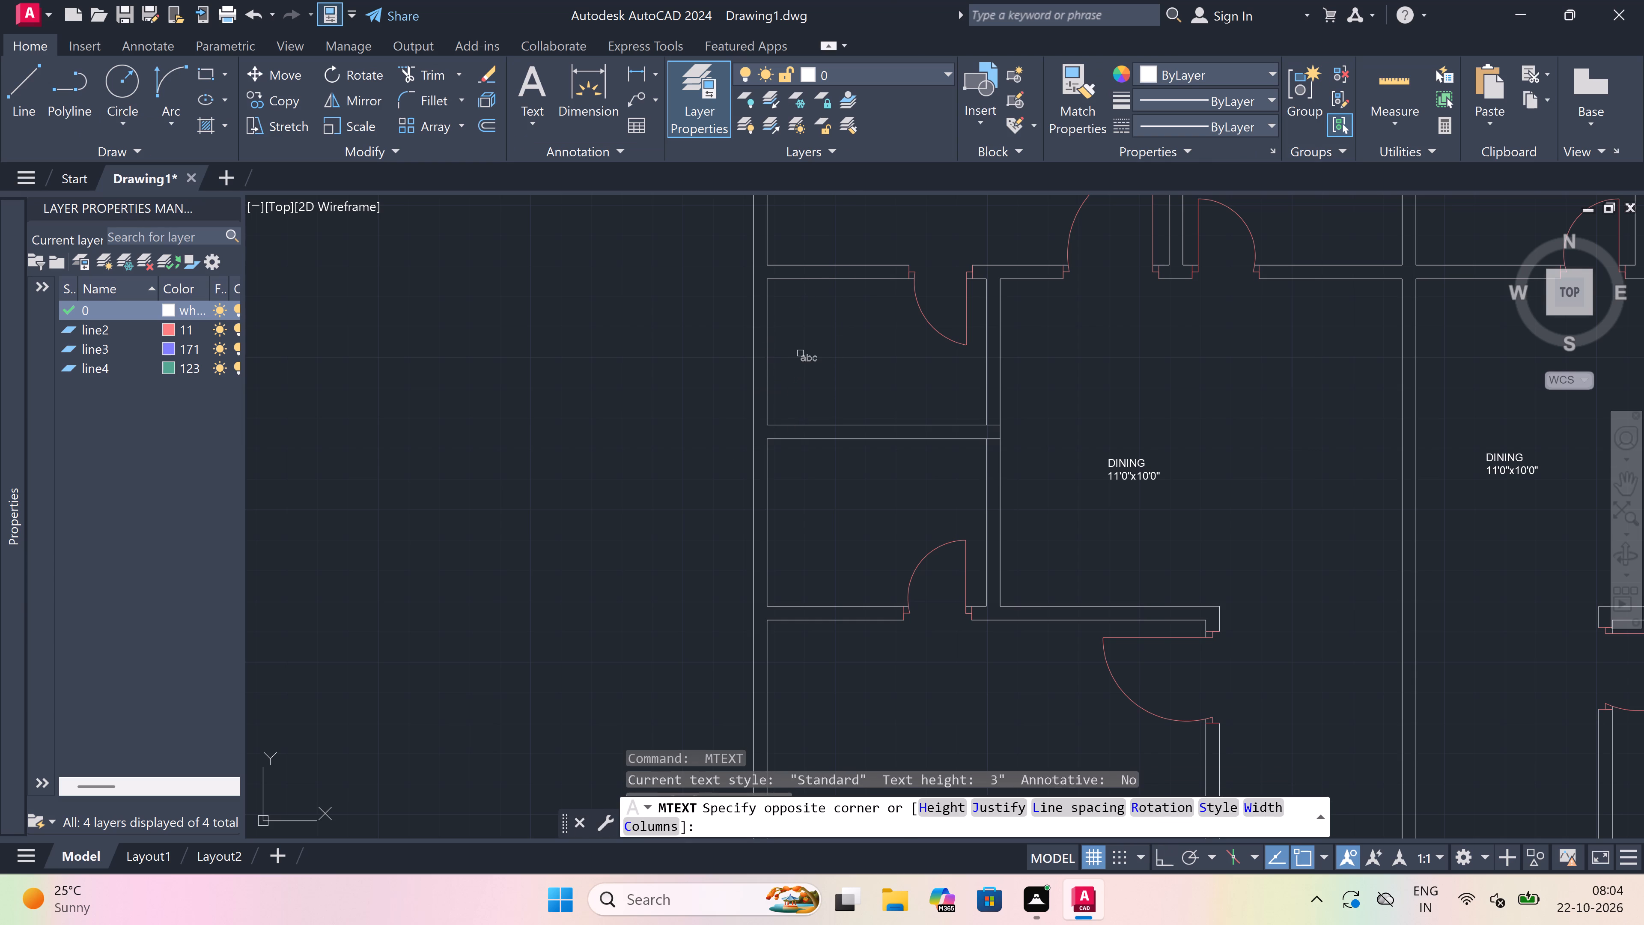
{"action": "left_click", "coordinate": [1409, 368]}
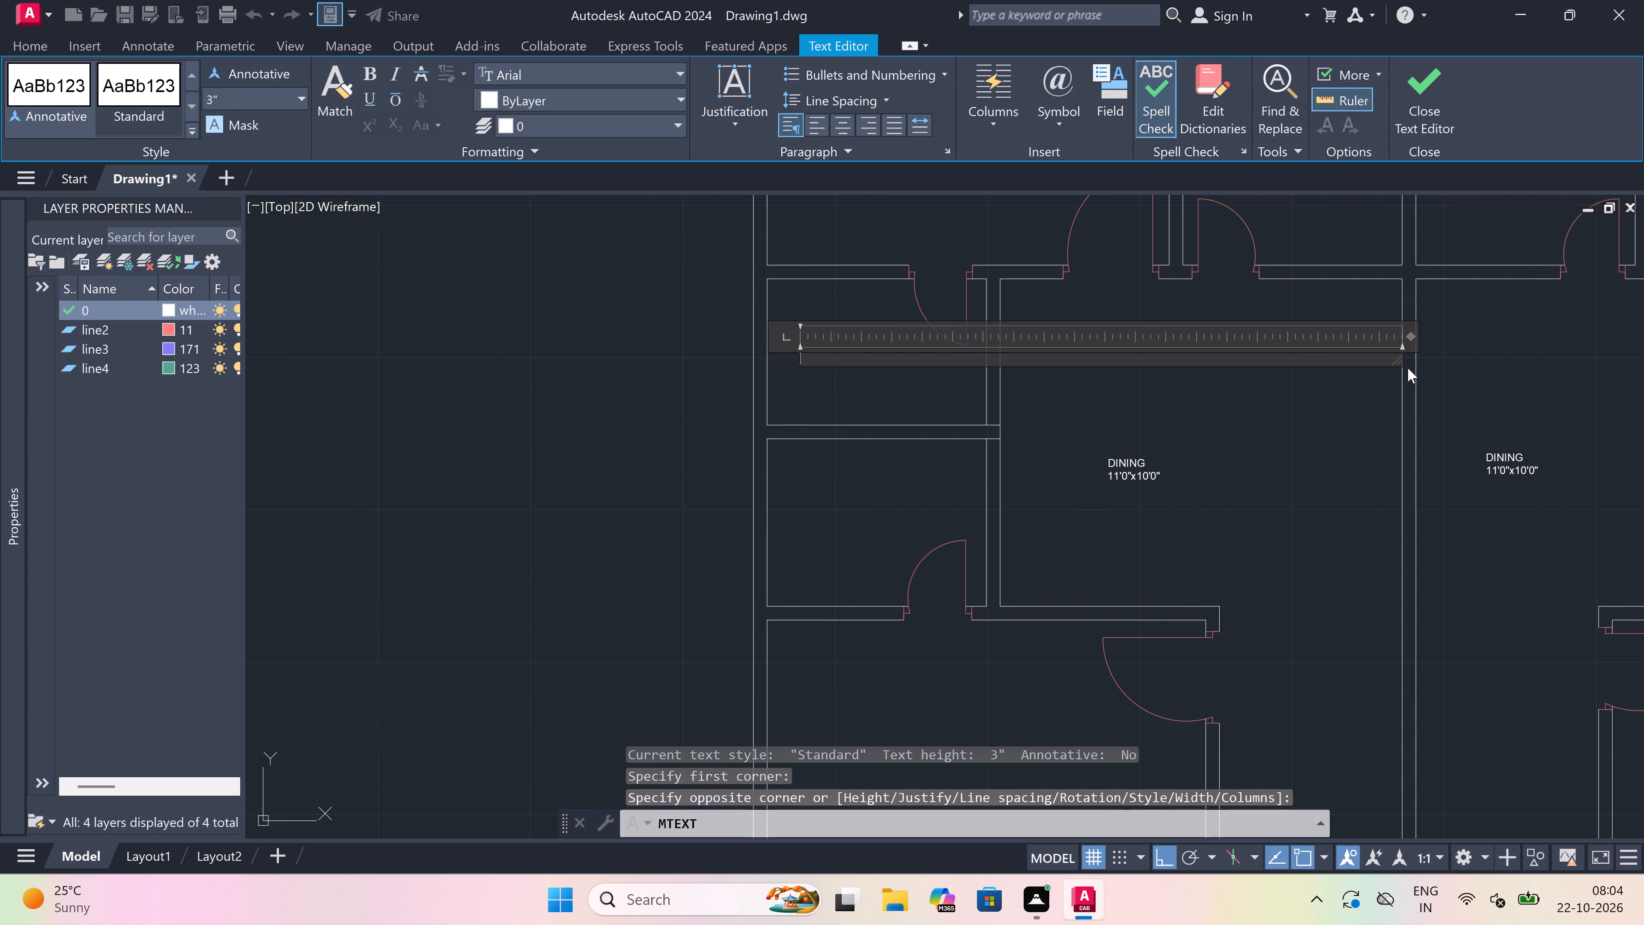
{"action": "type", "text": "BATHROOM"}
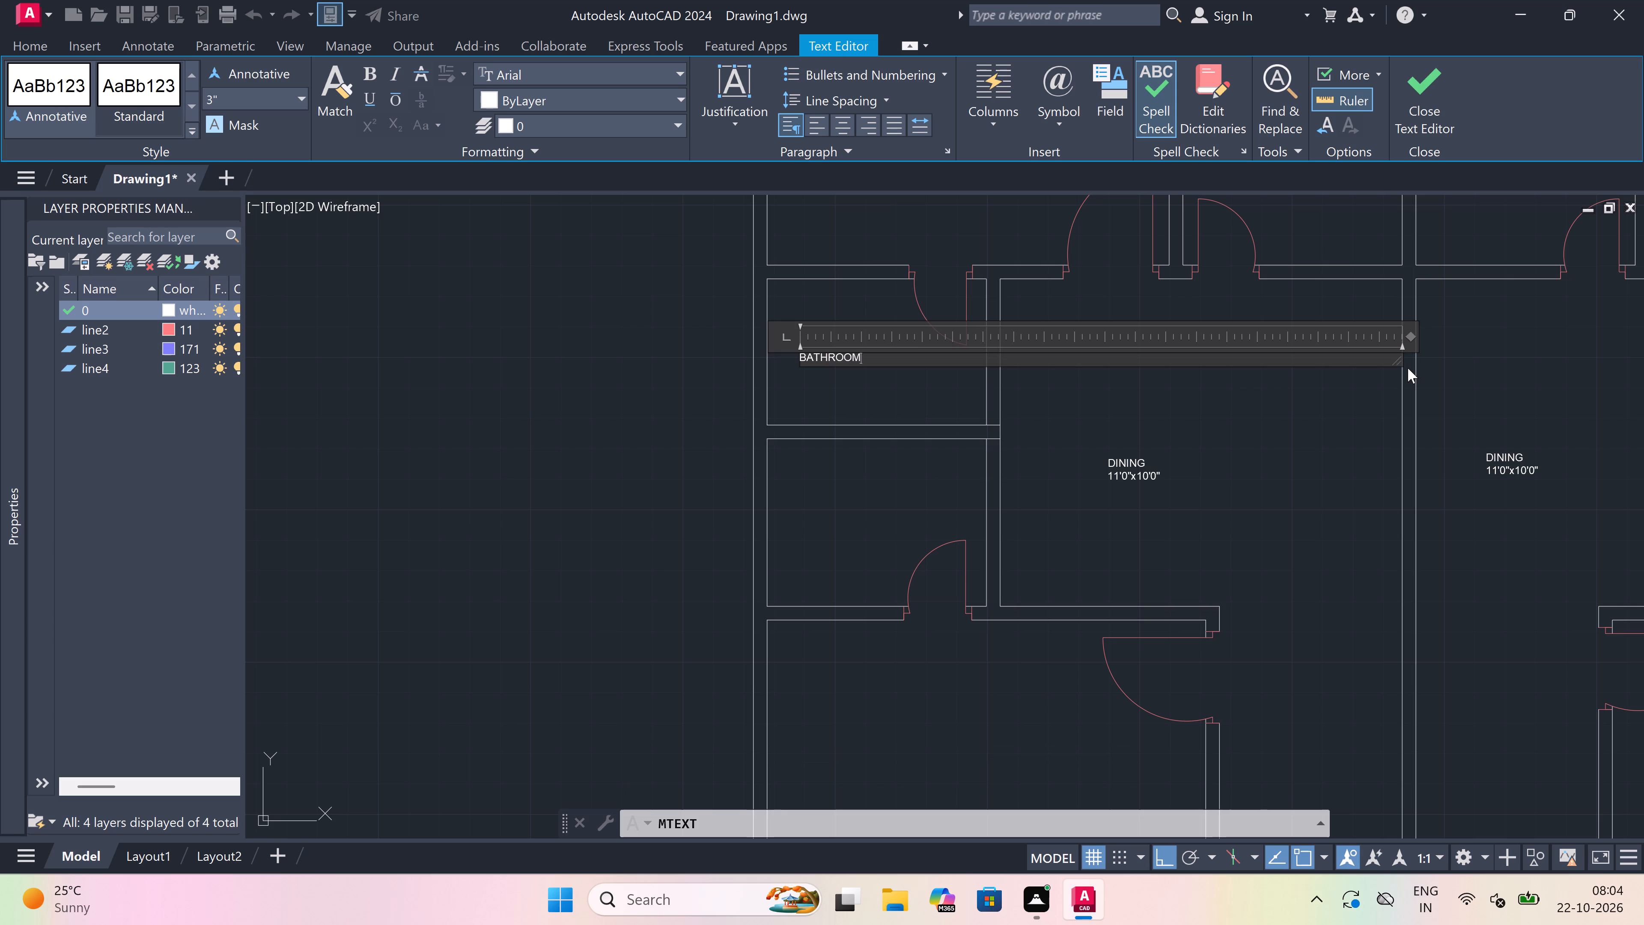
{"action": "key", "text": "Return"}
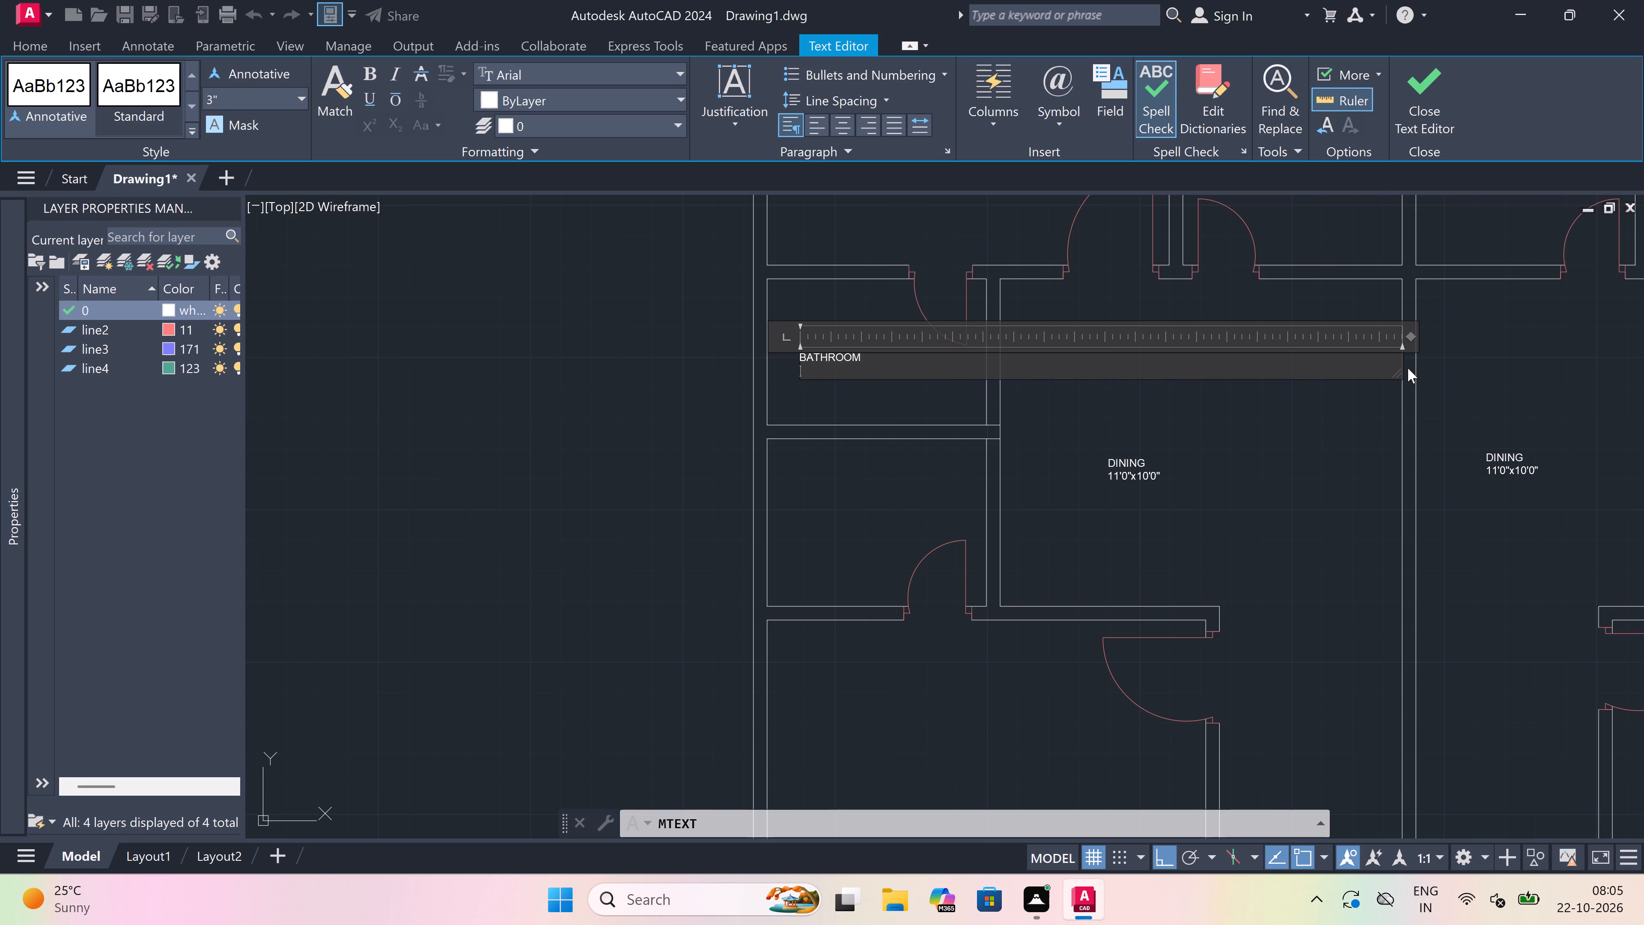
{"action": "type", "text": "6'"}
{"action": "key", "text": "0"}
{"action": "type", "text": "\"x"}
{"action": "type", "text": "5'"}
{"action": "key", "text": "0"}
{"action": "key", "text": "shift+quotedbl"}
{"action": "left_click_drag", "start_coordinate": [785, 500], "coordinate": [800, 514]}
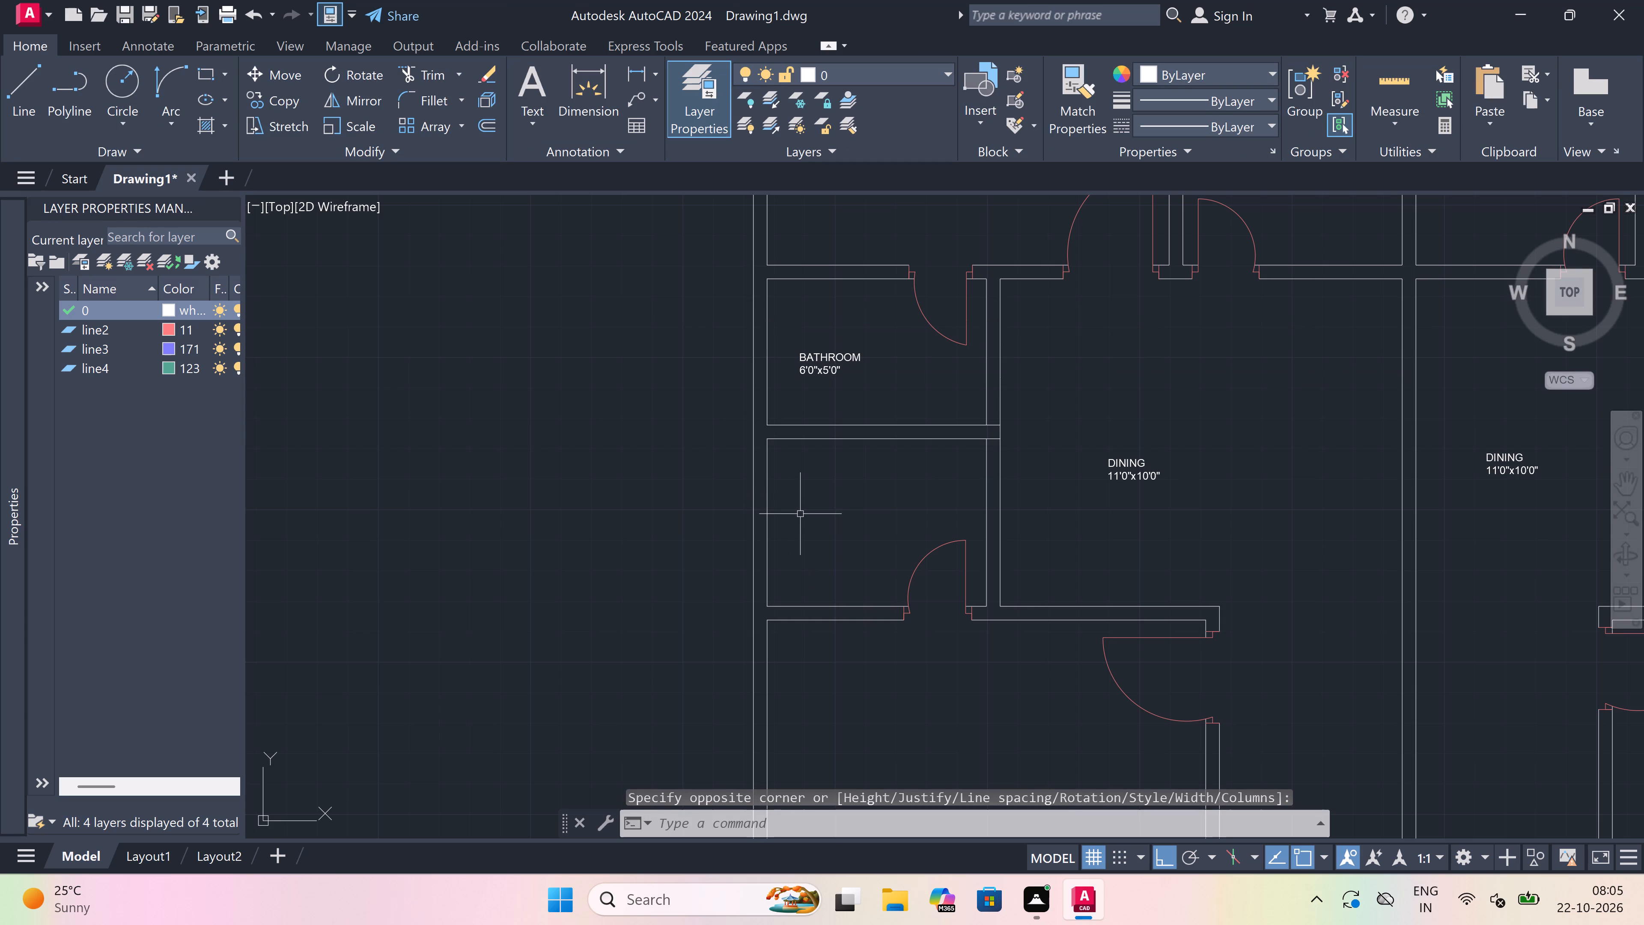
Add a multiline text label reading BATHROOM with 6'0"x4'7" below it in the left-hand unit's lower small room beside the dining area.
{"action": "key", "text": "space"}
{"action": "left_click", "coordinate": [800, 514]}
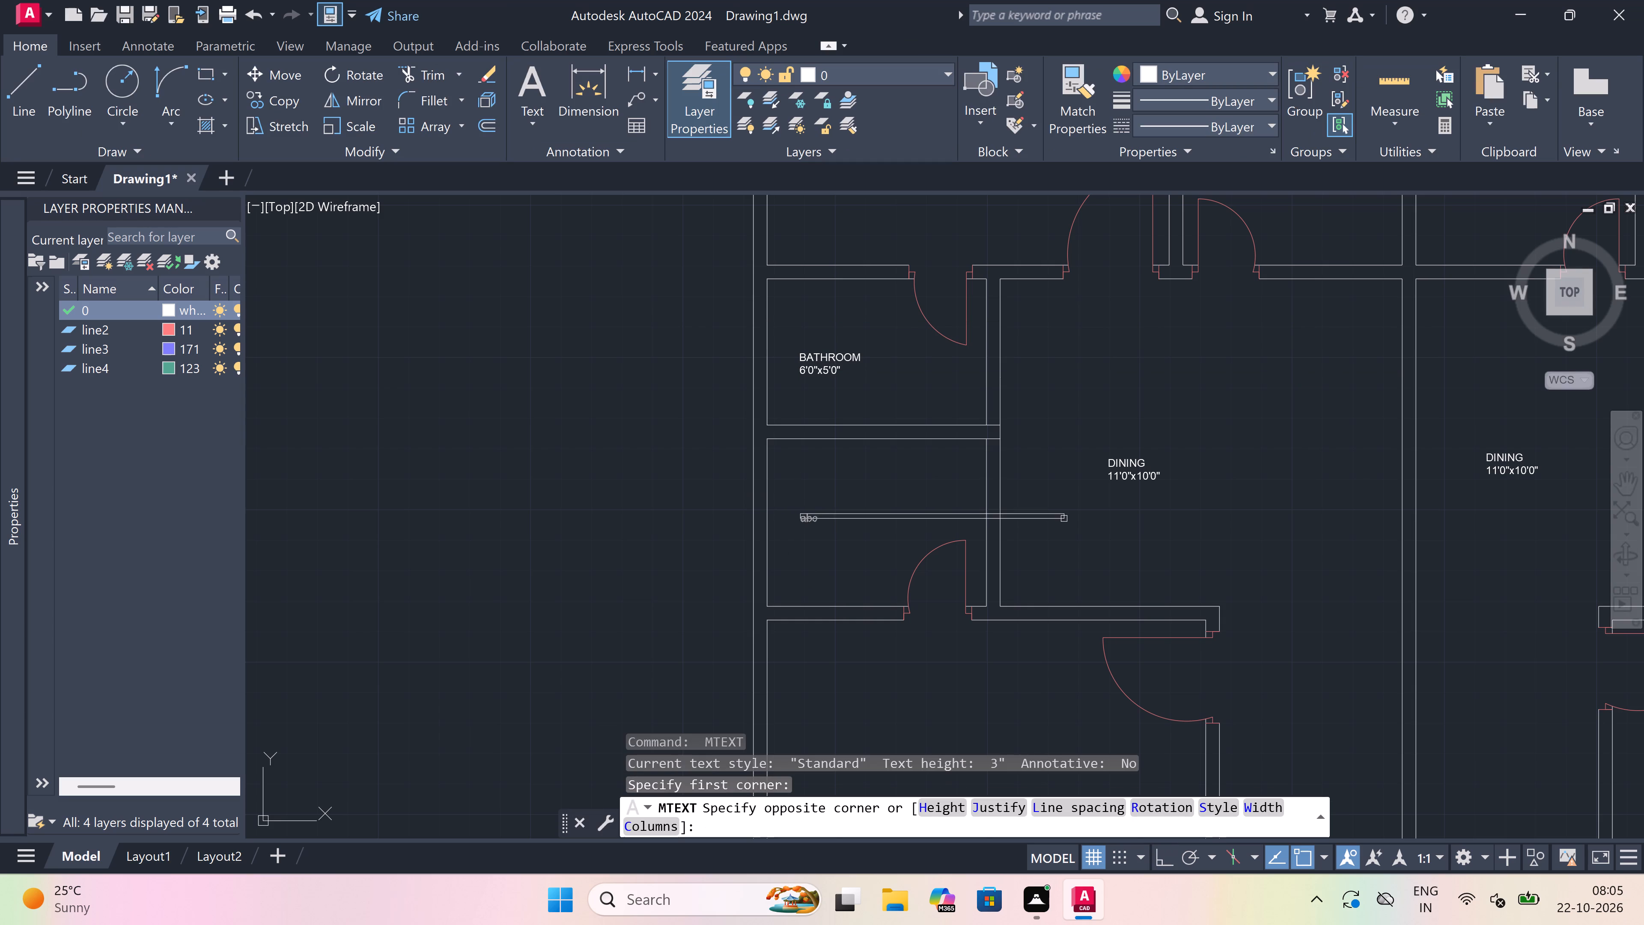
{"action": "left_click", "coordinate": [1182, 488]}
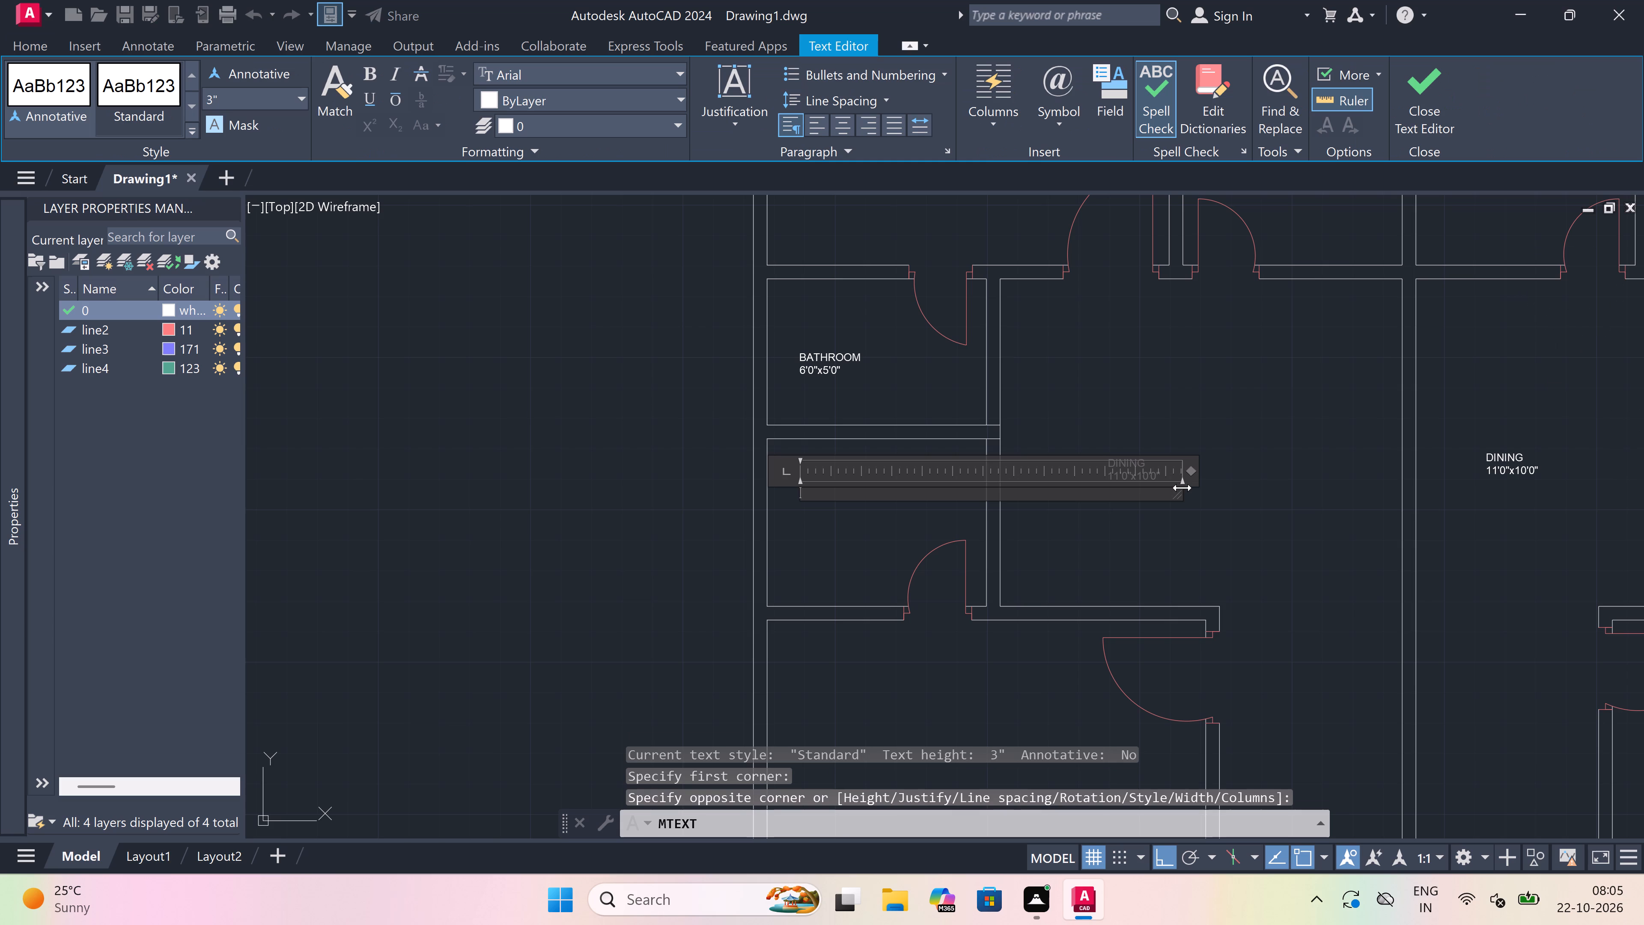
{"action": "key", "text": "b"}
{"action": "key", "text": "a"}
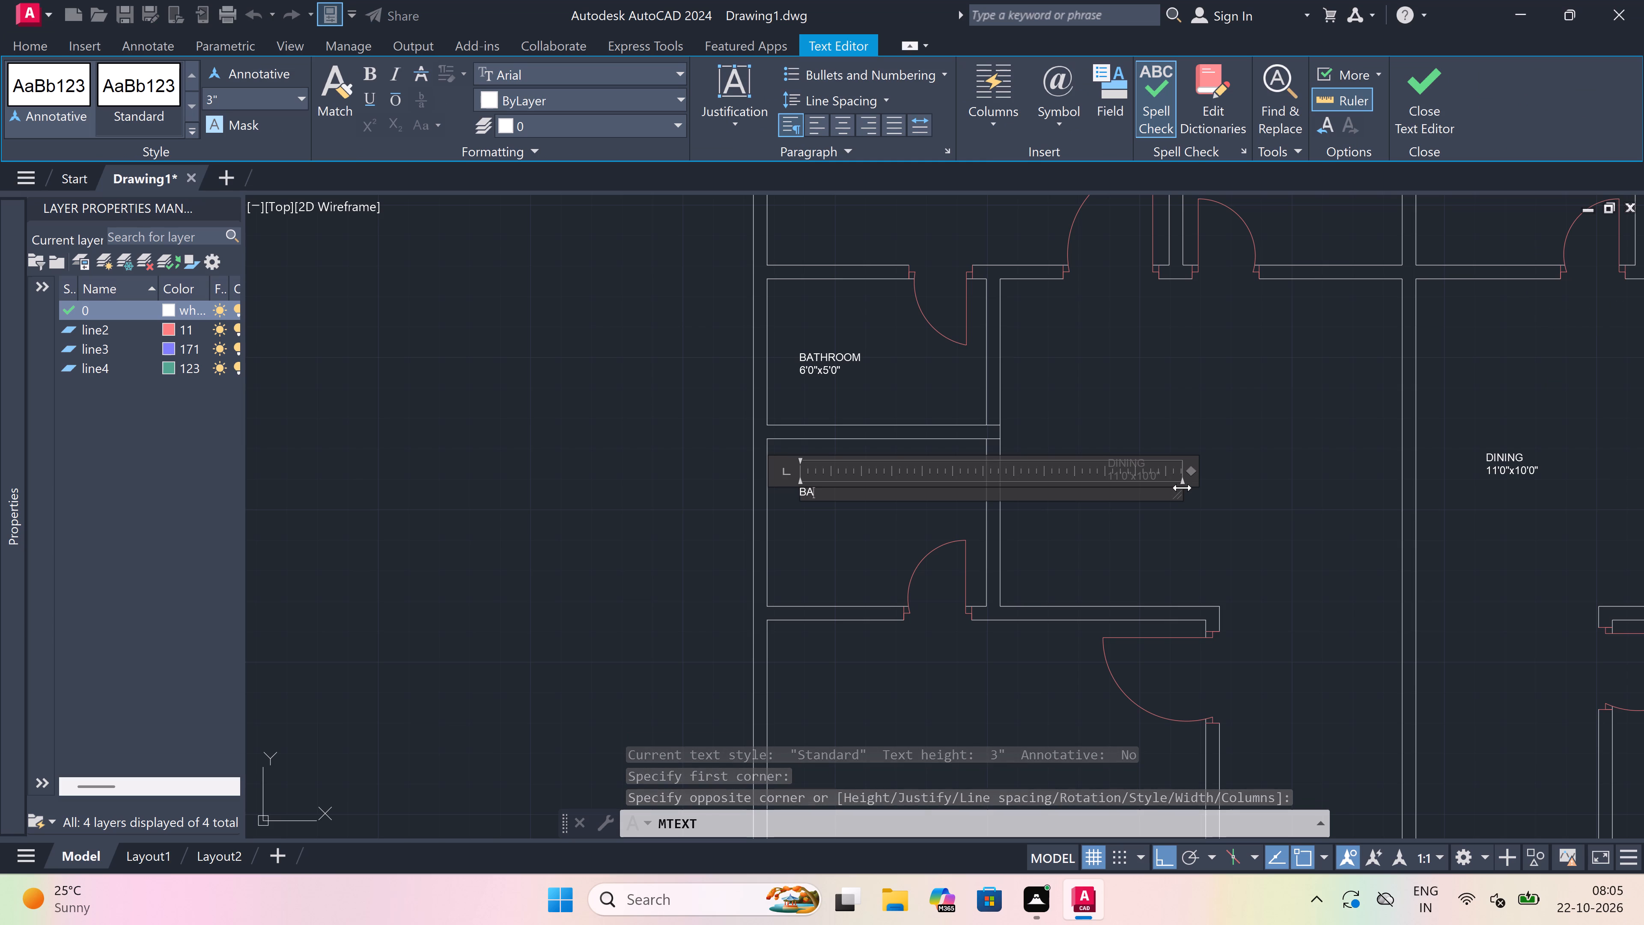
{"action": "type", "text": "THROOM"}
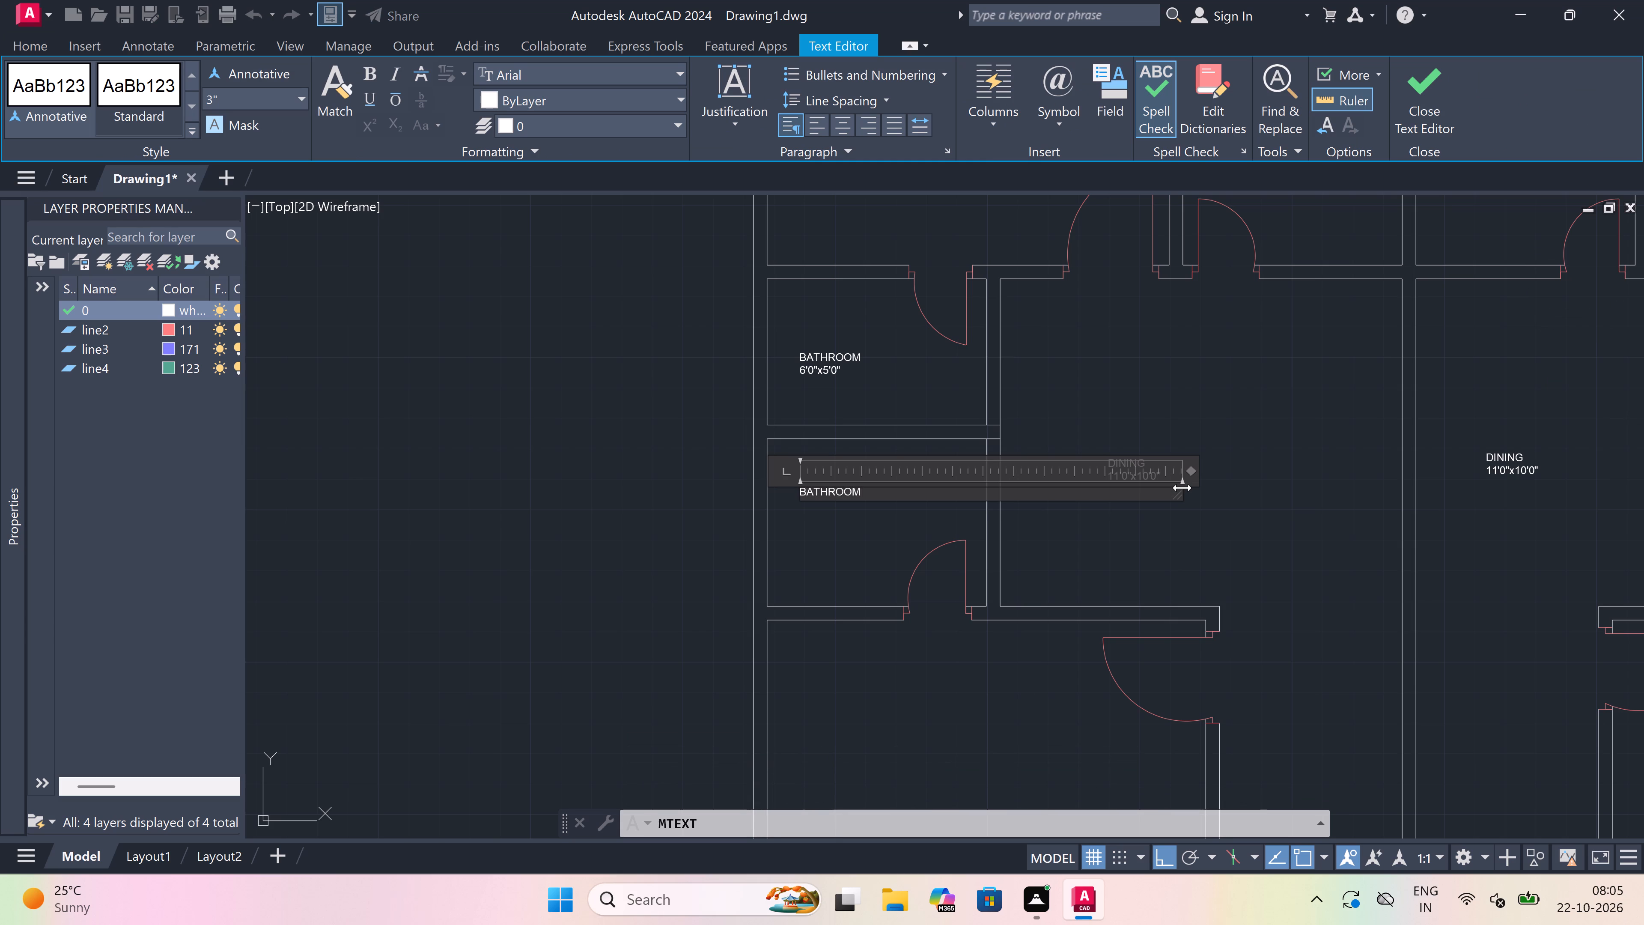
{"action": "key", "text": "Return"}
{"action": "type", "text": "6'0"}
{"action": "key", "text": "shift+quotedbl"}
{"action": "key", "text": "x"}
{"action": "type", "text": "4'7"}
{"action": "key", "text": "shift+quotedbl"}
{"action": "left_click", "coordinate": [1146, 560]}
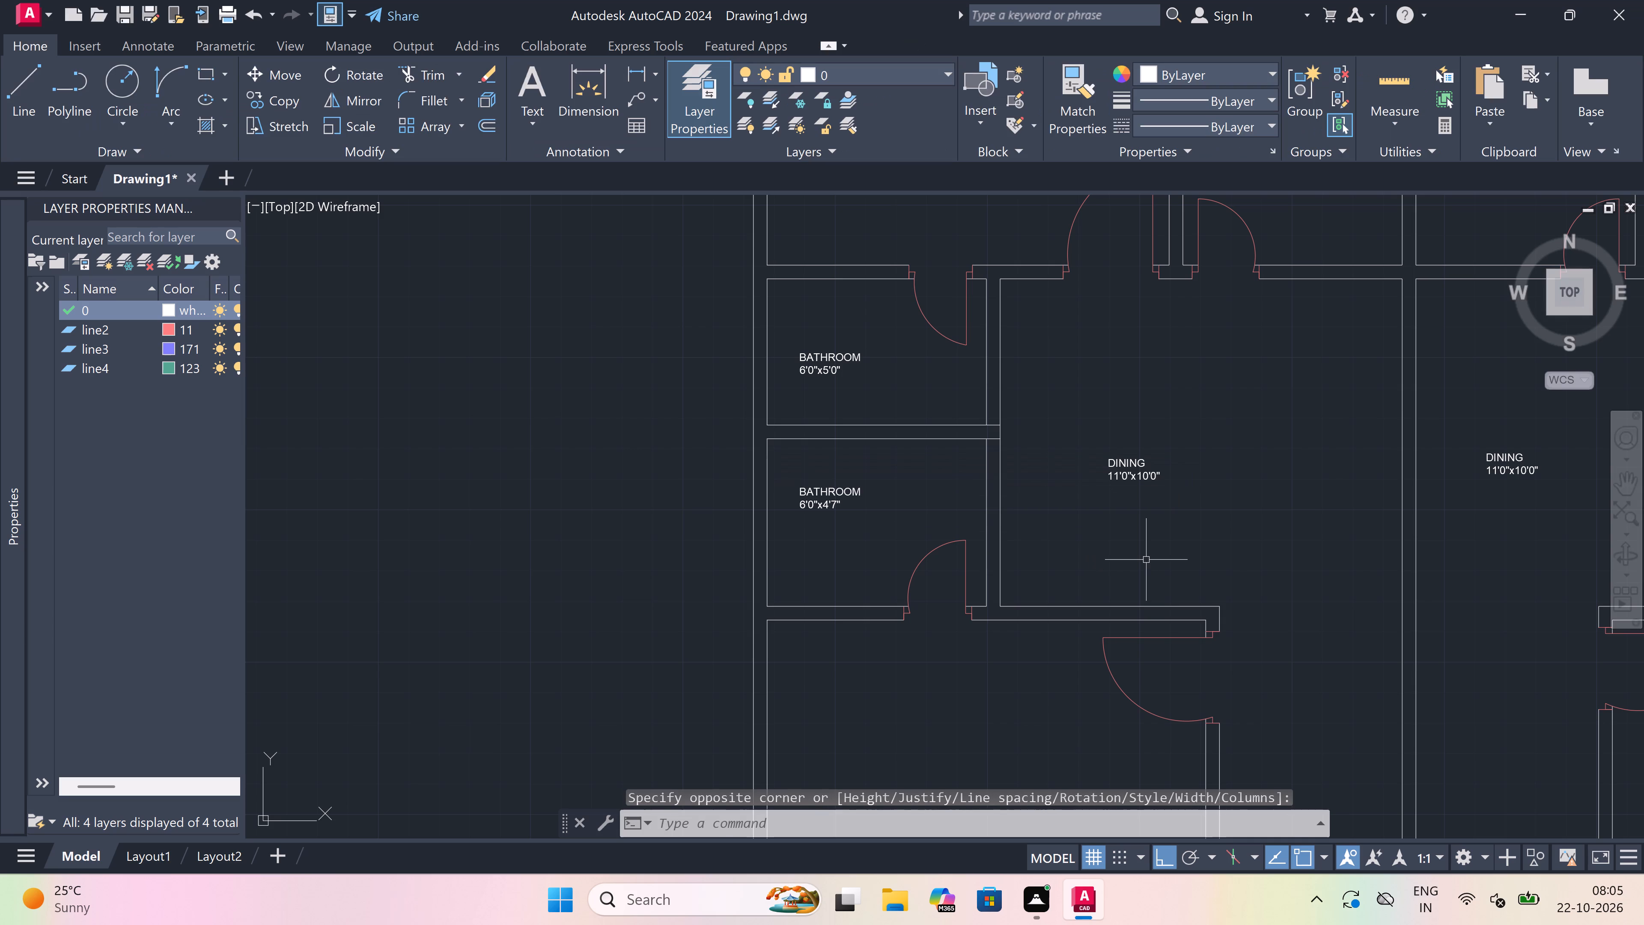
Add a multiline text label reading BEDROOM with 12'0"x11'0" below it in the left-hand unit's room directly below the bathrooms.
{"action": "scroll", "coordinate": [1142, 570], "scroll_direction": "down", "scroll_amount": 1}
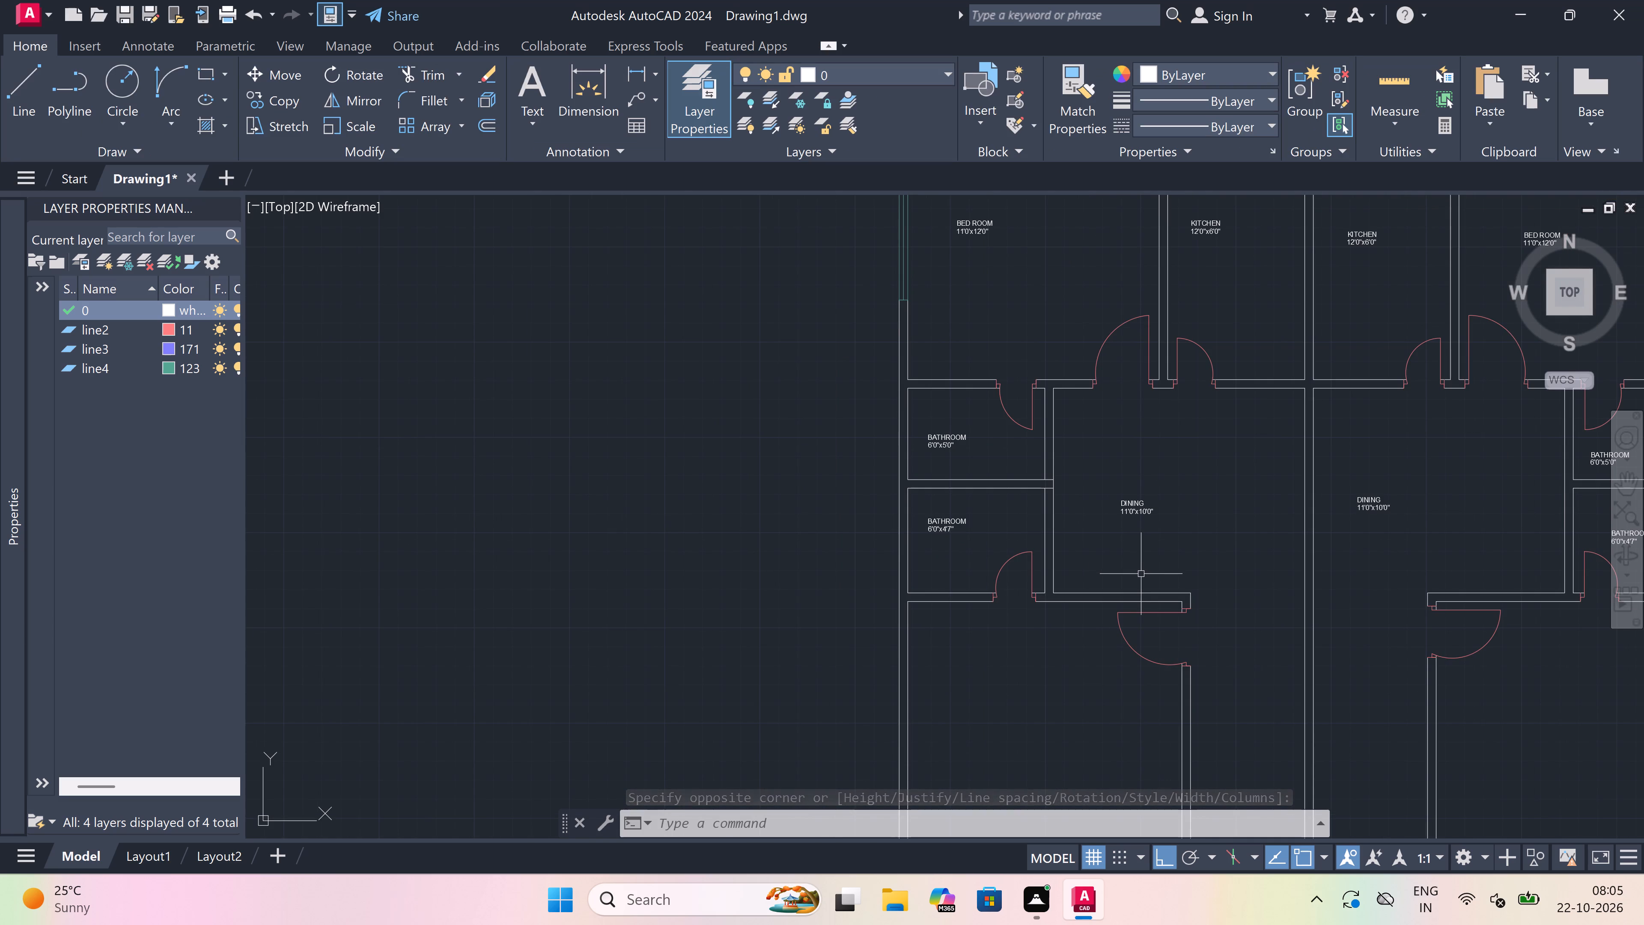
{"action": "scroll", "coordinate": [857, 924], "scroll_direction": "down", "scroll_amount": 1}
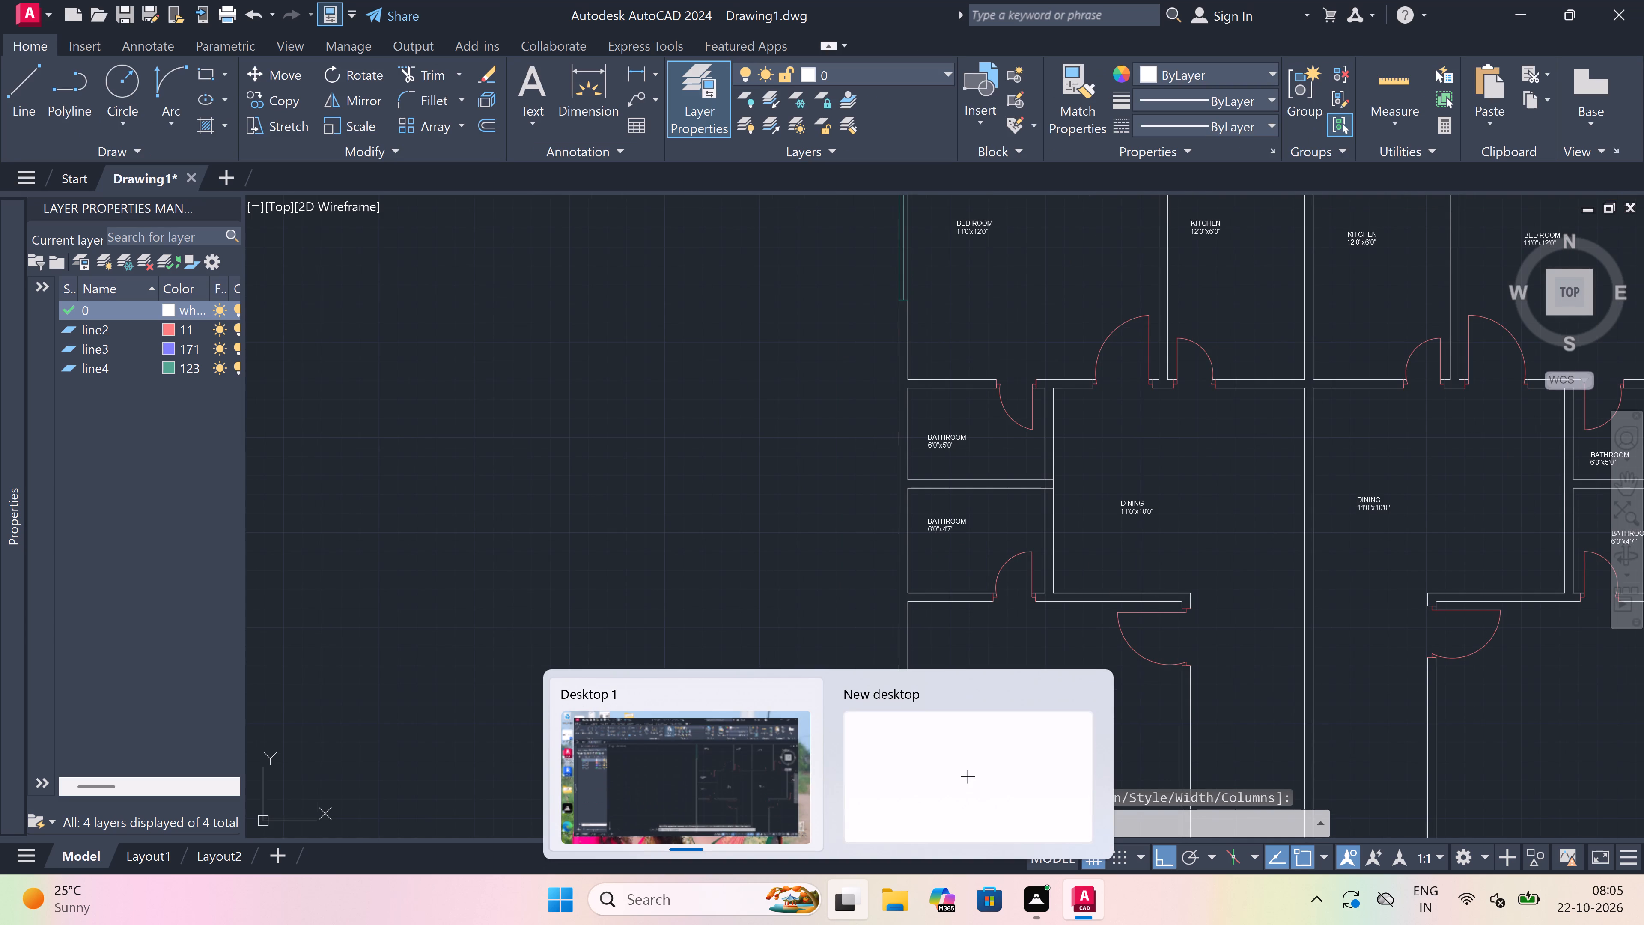
{"action": "scroll", "coordinate": [1121, 410], "scroll_direction": "down", "scroll_amount": 2}
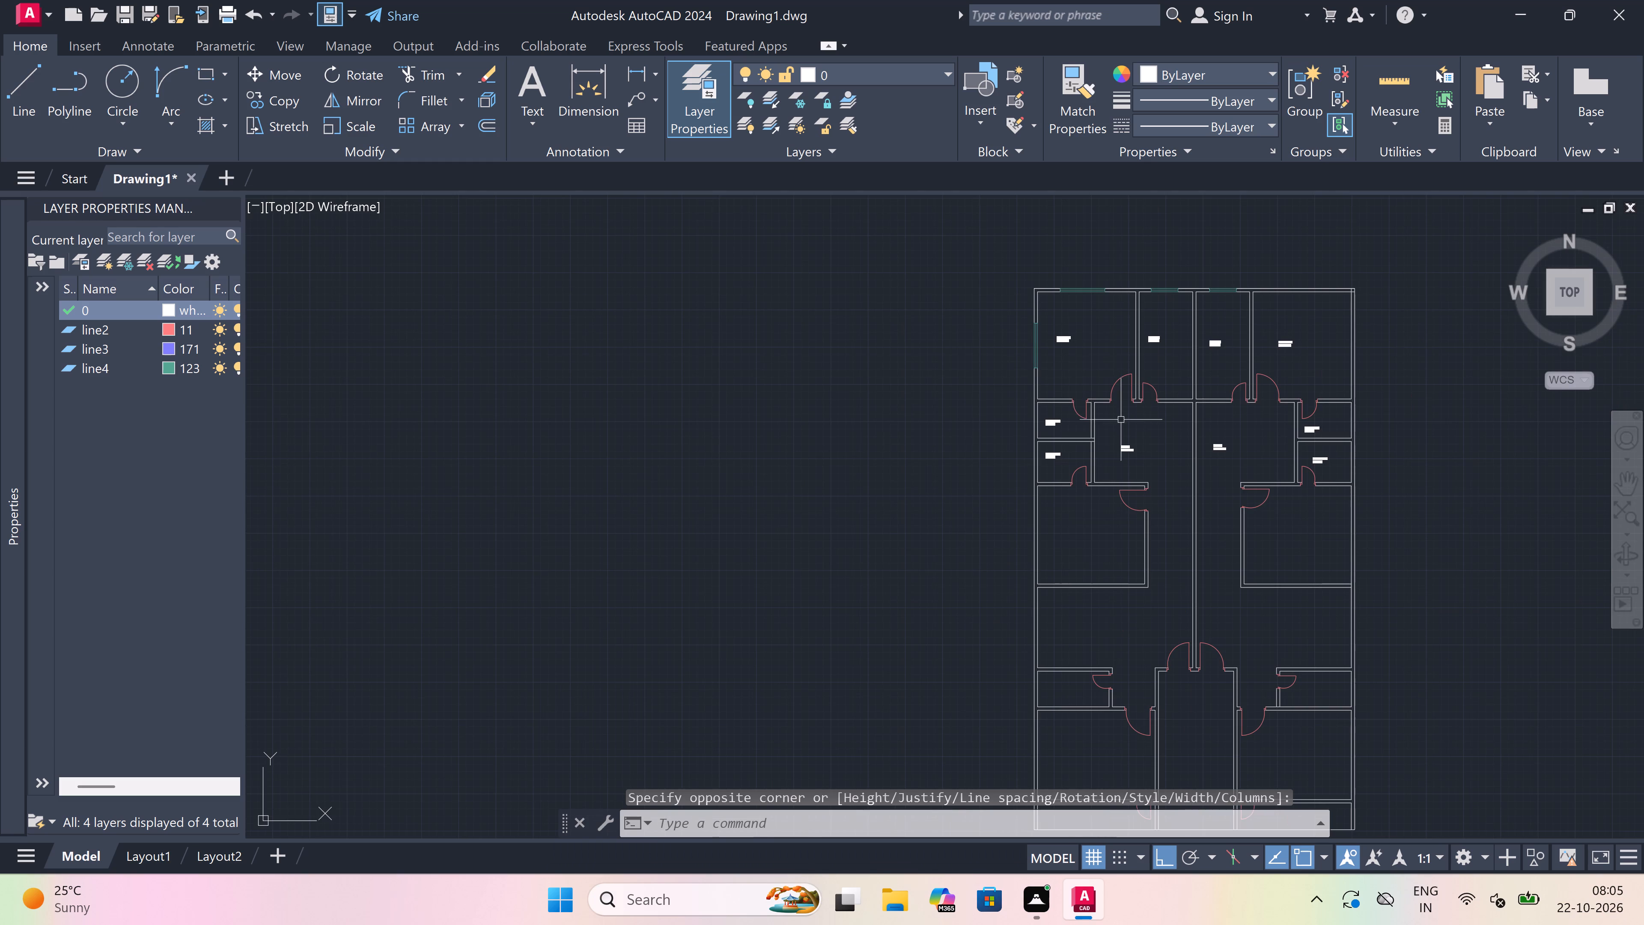
{"action": "scroll", "coordinate": [1088, 713], "scroll_direction": "up", "scroll_amount": 1}
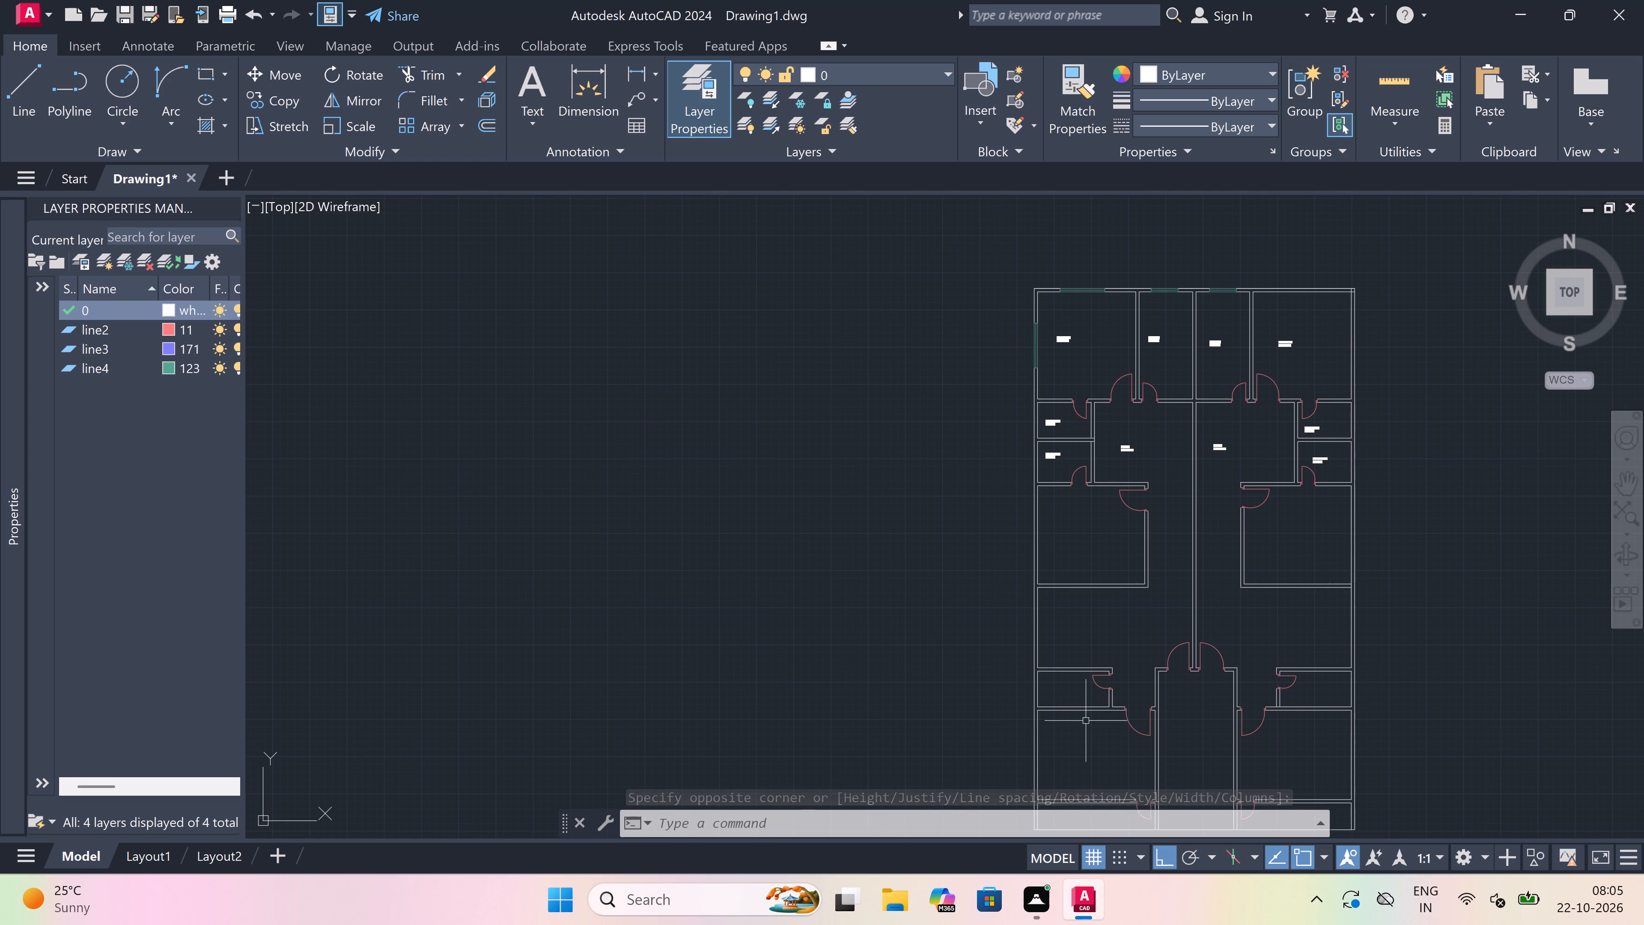
{"action": "scroll", "coordinate": [1089, 712], "scroll_direction": "up", "scroll_amount": 2}
{"action": "scroll", "coordinate": [1089, 713], "scroll_direction": "down", "scroll_amount": 3}
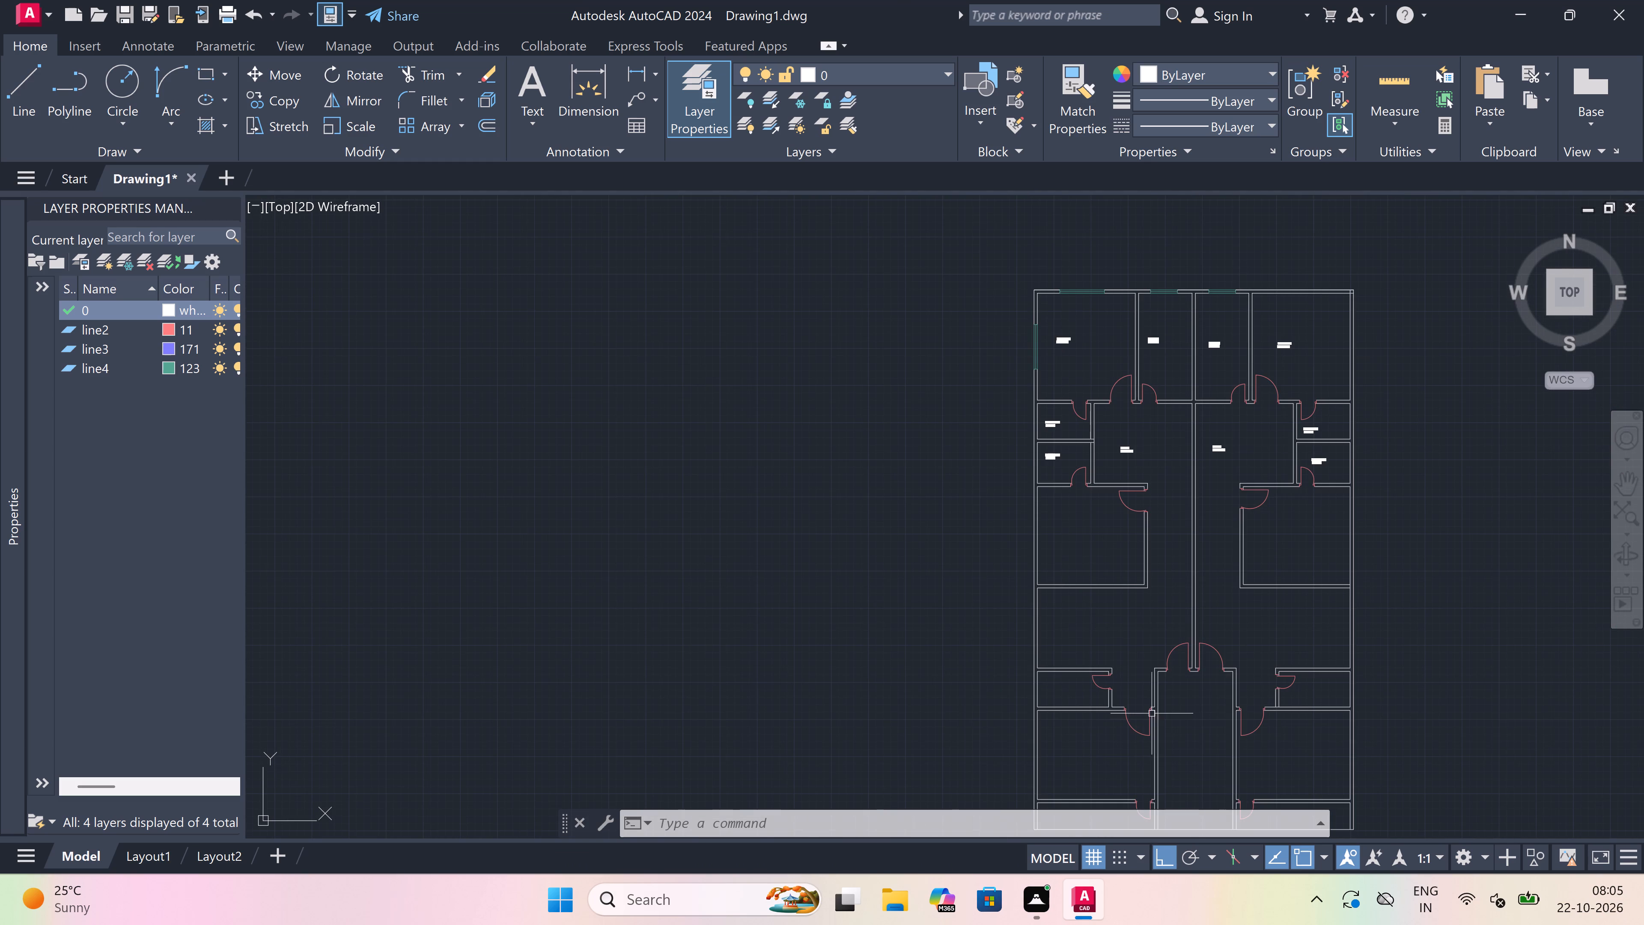
{"action": "scroll", "coordinate": [1125, 543], "scroll_direction": "up", "scroll_amount": 1}
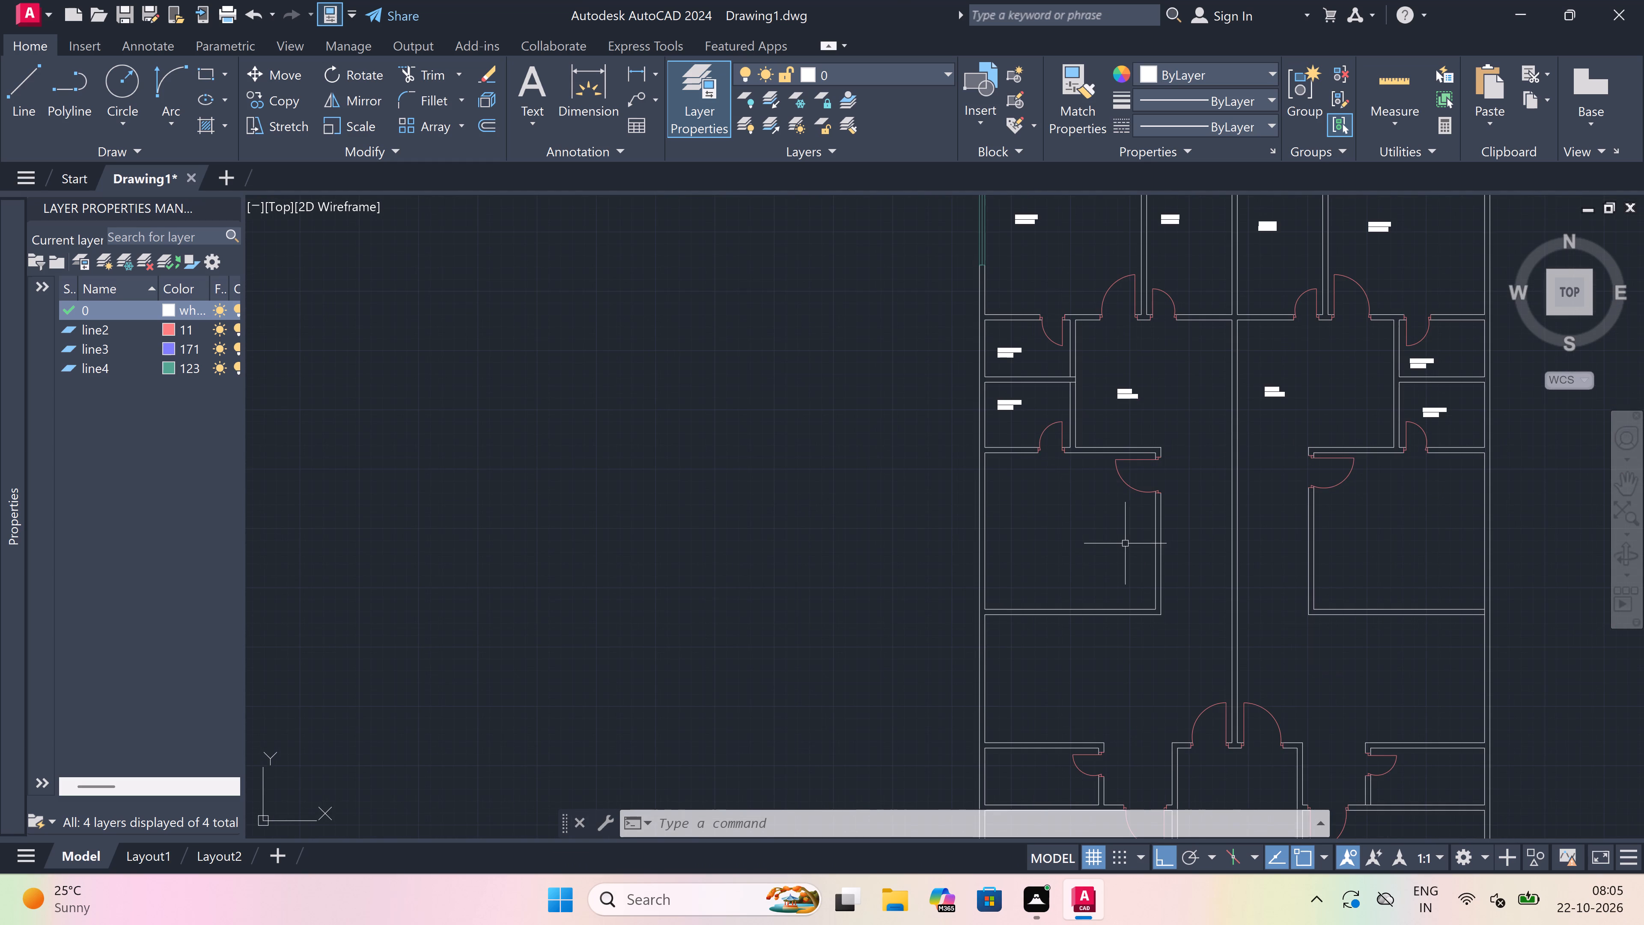
{"action": "scroll", "coordinate": [1448, 612], "scroll_direction": "up", "scroll_amount": 1}
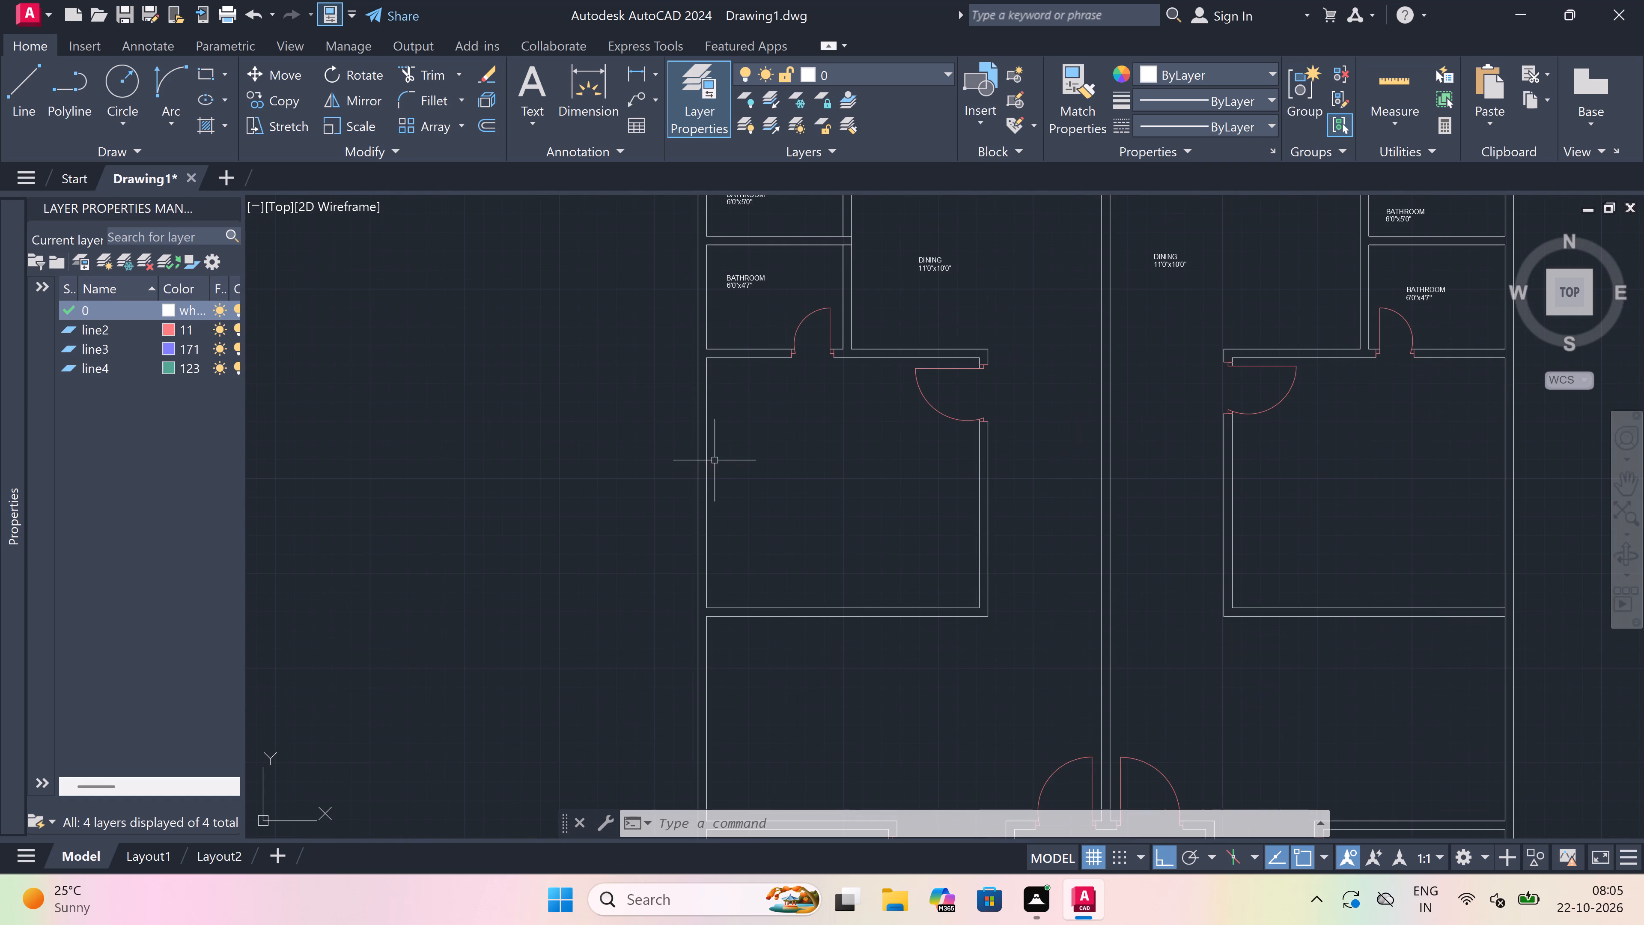
{"action": "key", "text": "space"}
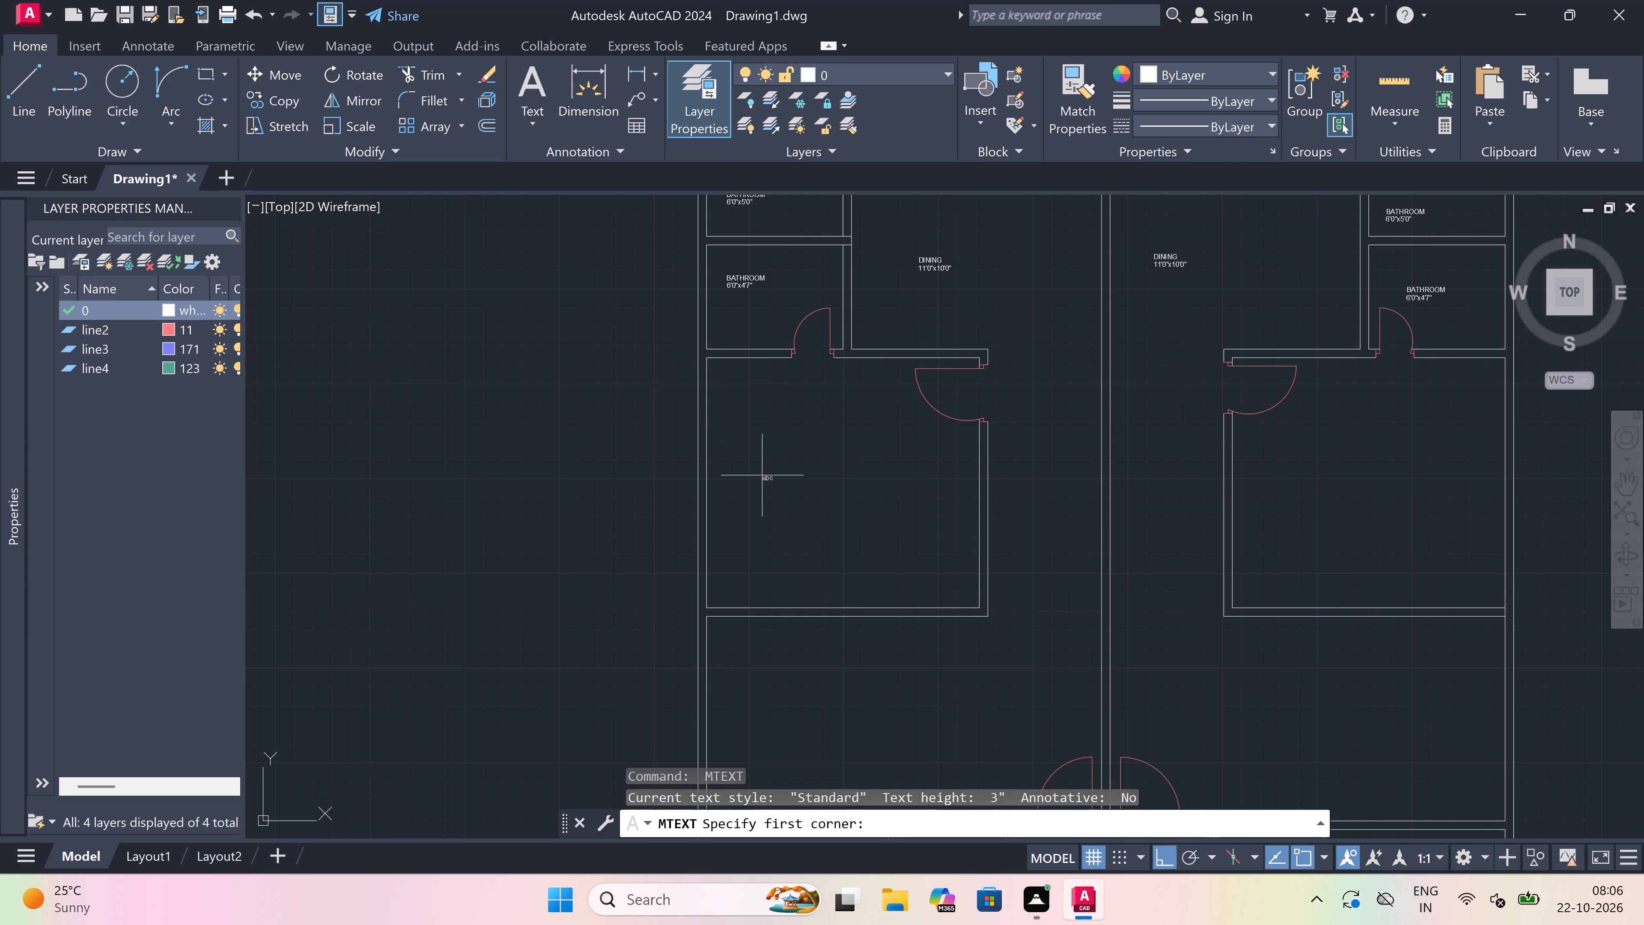
{"action": "double_click", "coordinate": [762, 475]}
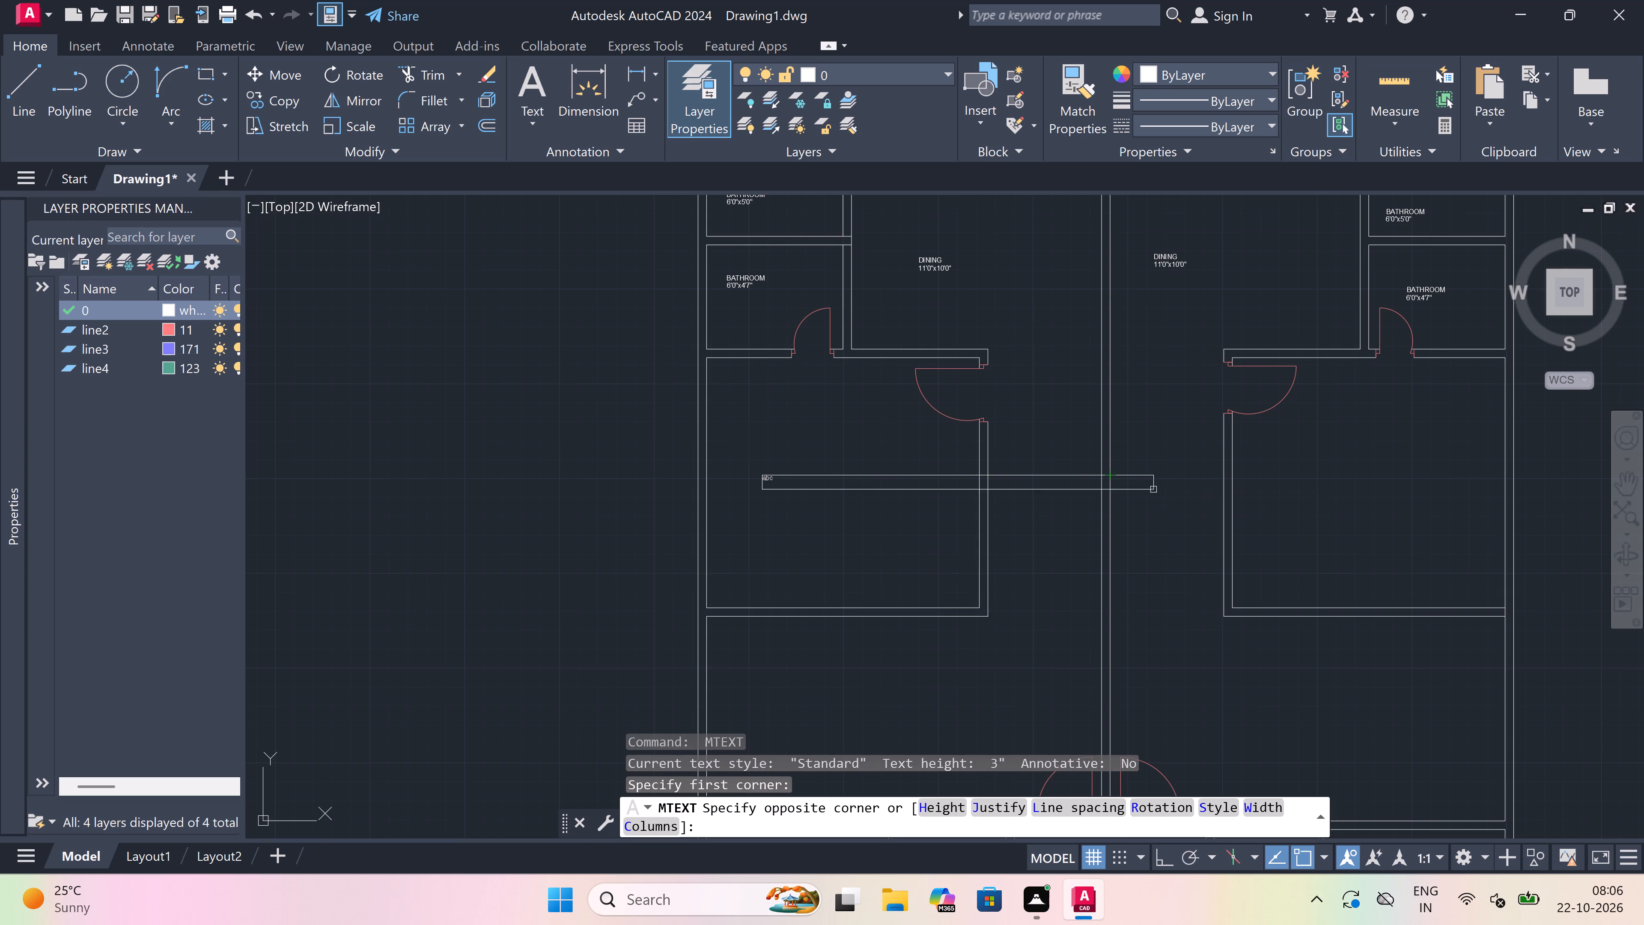
{"action": "left_click", "coordinate": [1172, 526]}
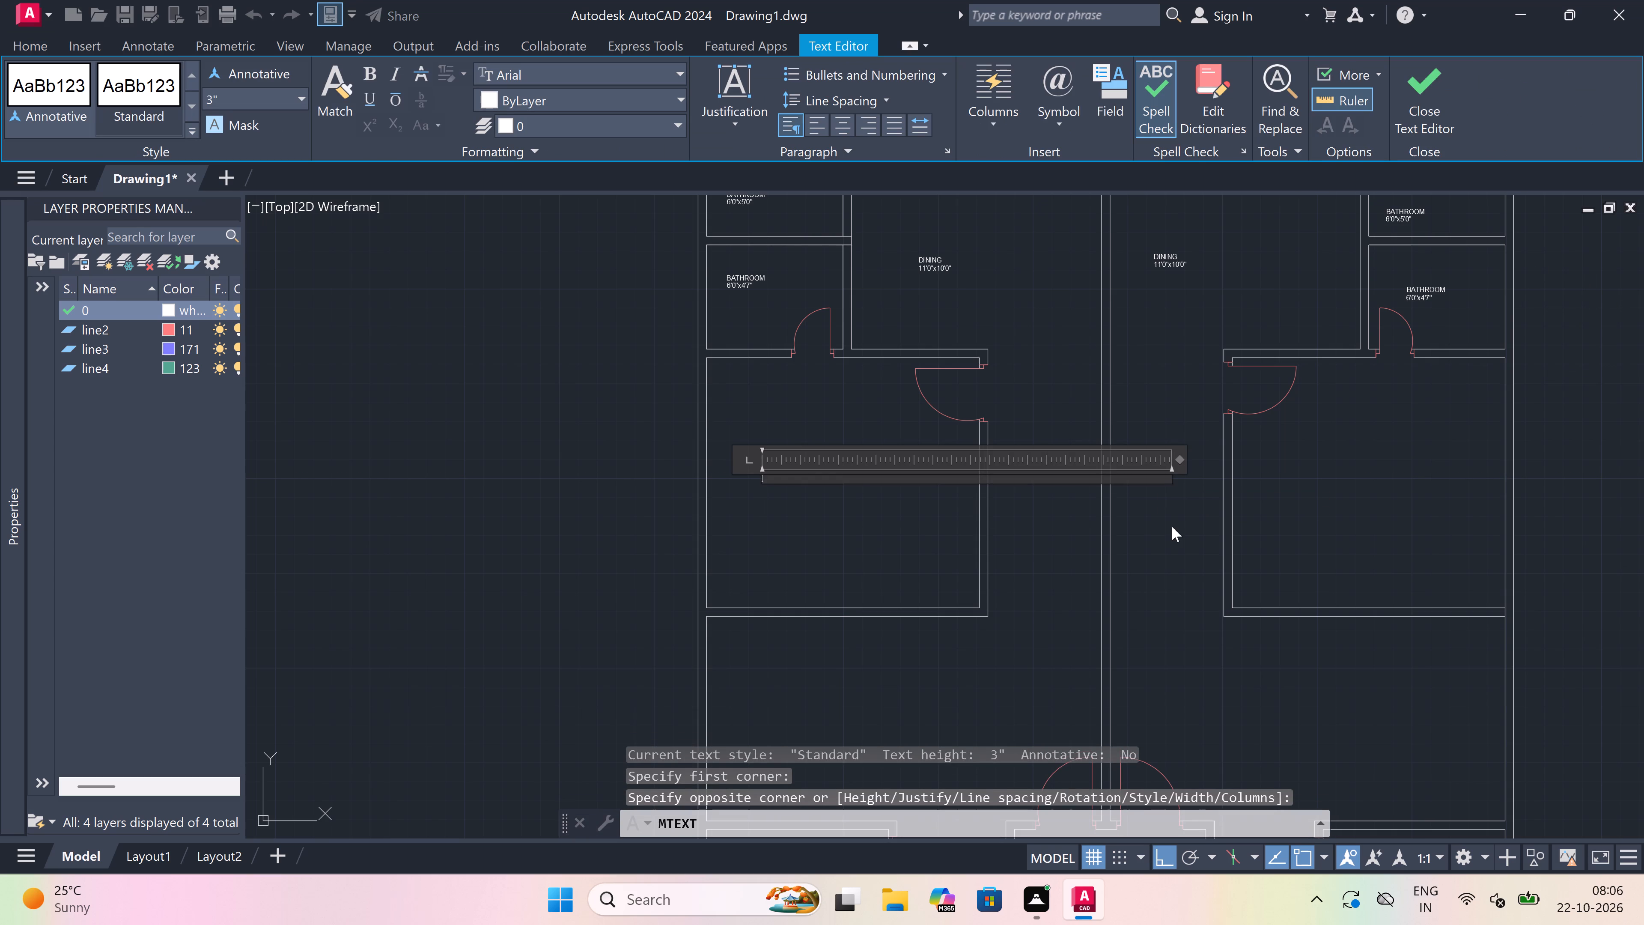
{"action": "type", "text": "BEDROOM"}
{"action": "key", "text": "Return"}
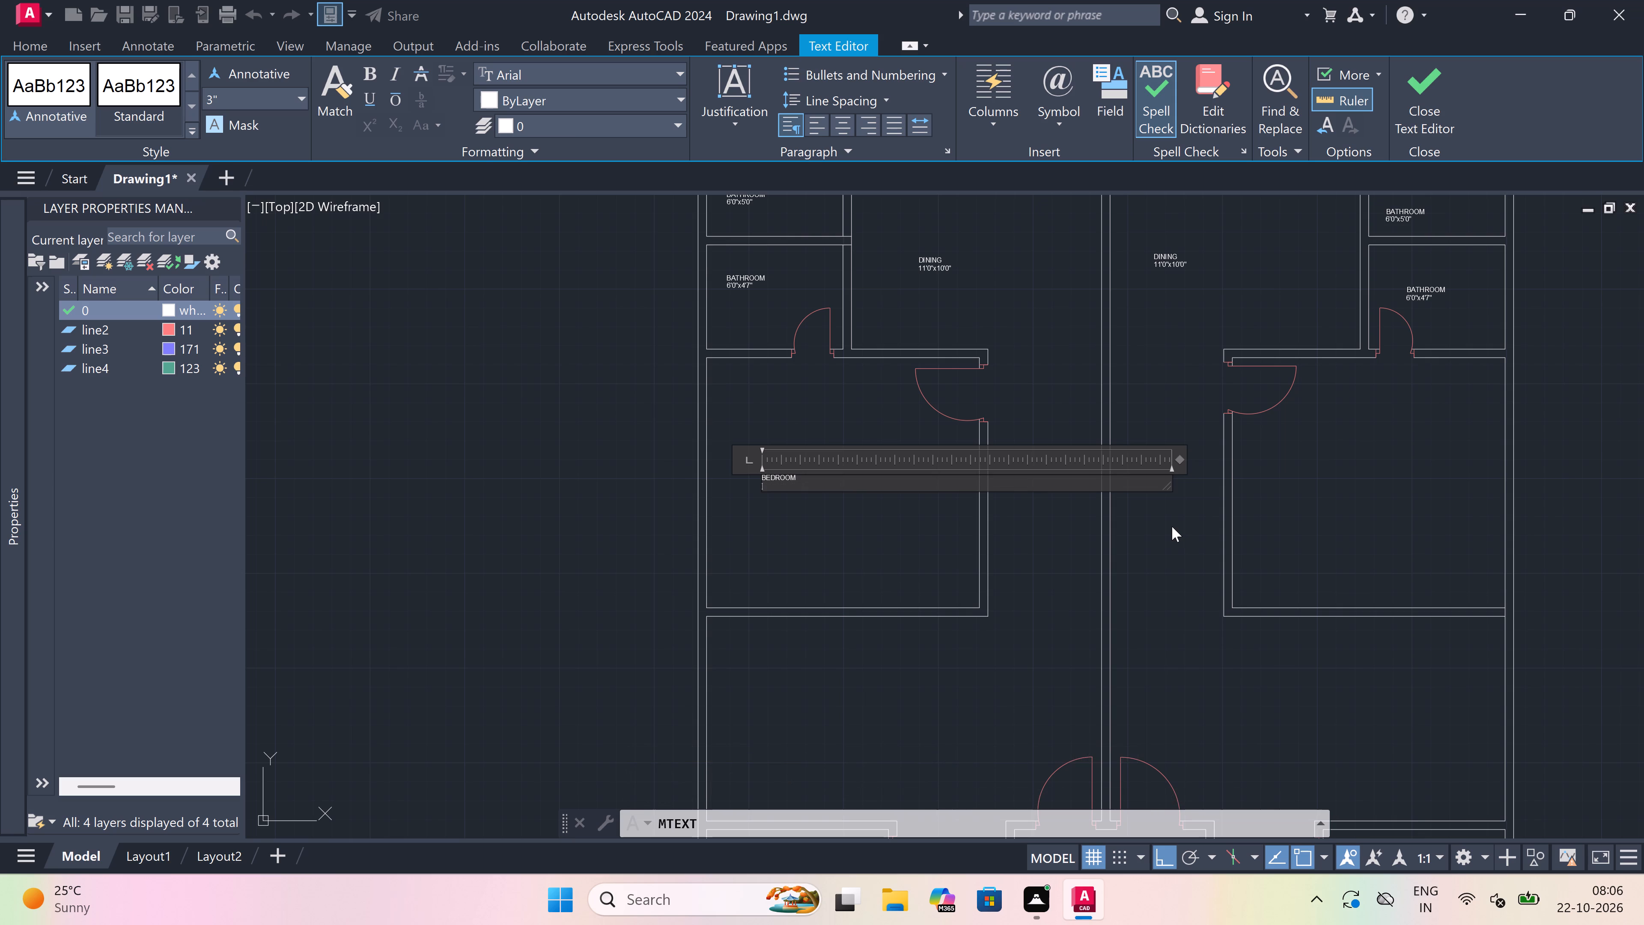
{"action": "type", "text": "12'0"}
{"action": "key", "text": "shift+quotedbl"}
{"action": "key", "text": "x"}
{"action": "type", "text": "11"}
{"action": "type", "text": "'0\""}
{"action": "left_click", "coordinate": [1290, 487]}
Add a multiline text label reading BEDROOM with 12'0"x11'0" below it in the right-hand unit's room directly below the bathrooms.
{"action": "key", "text": "space"}
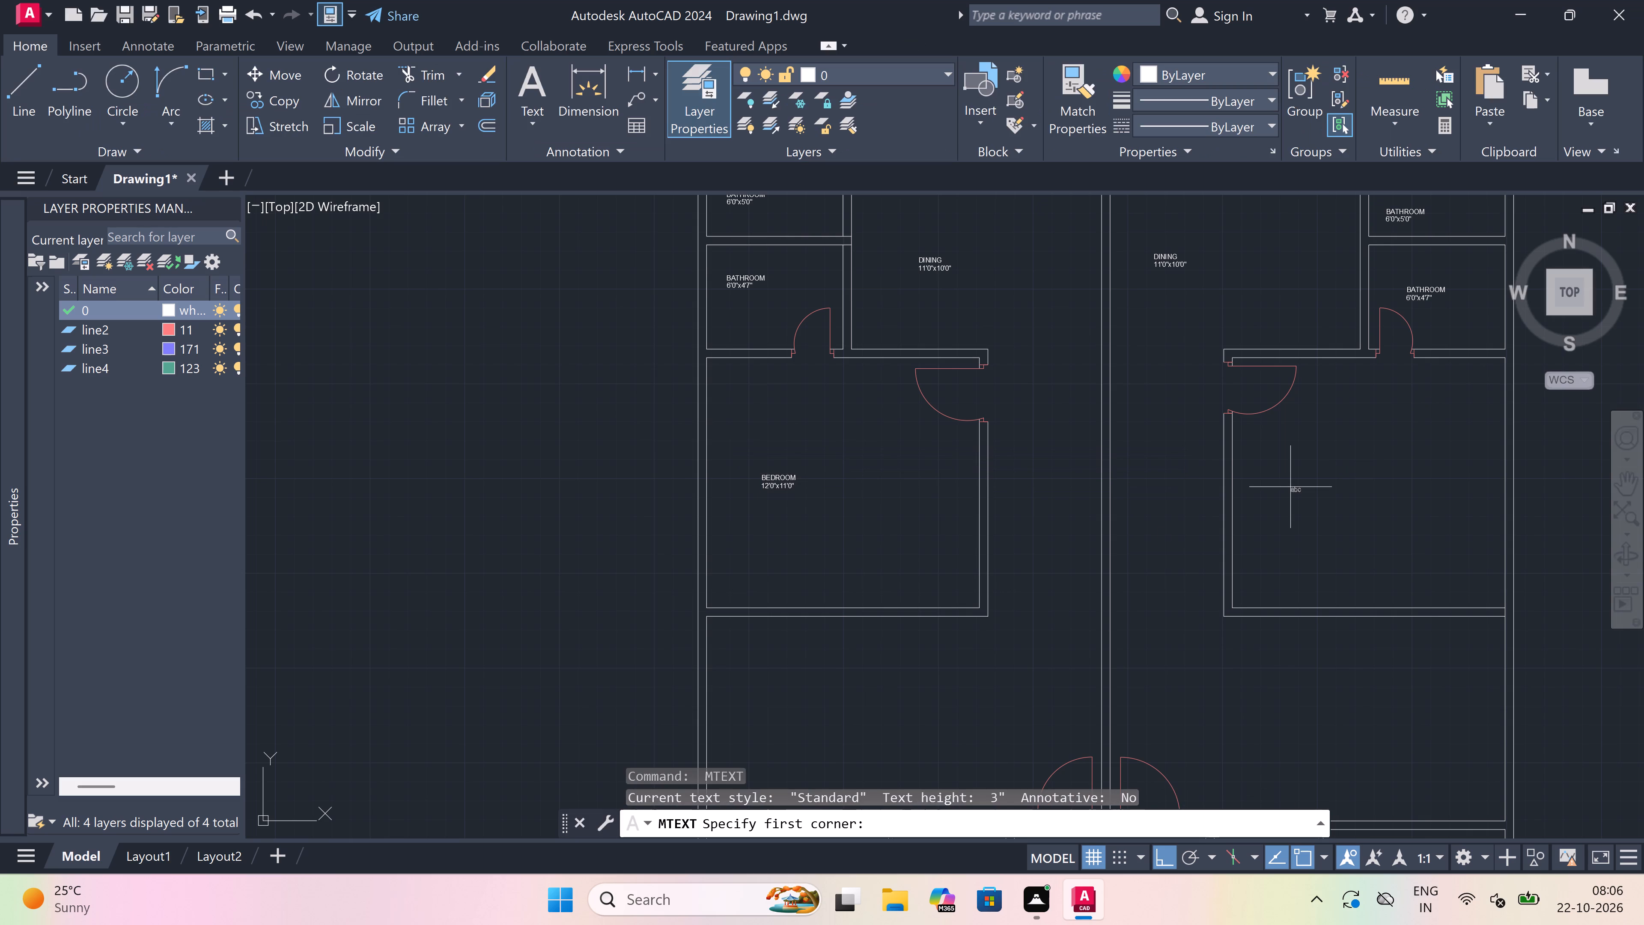
{"action": "left_click_drag", "start_coordinate": [1290, 487], "coordinate": [1568, 464]}
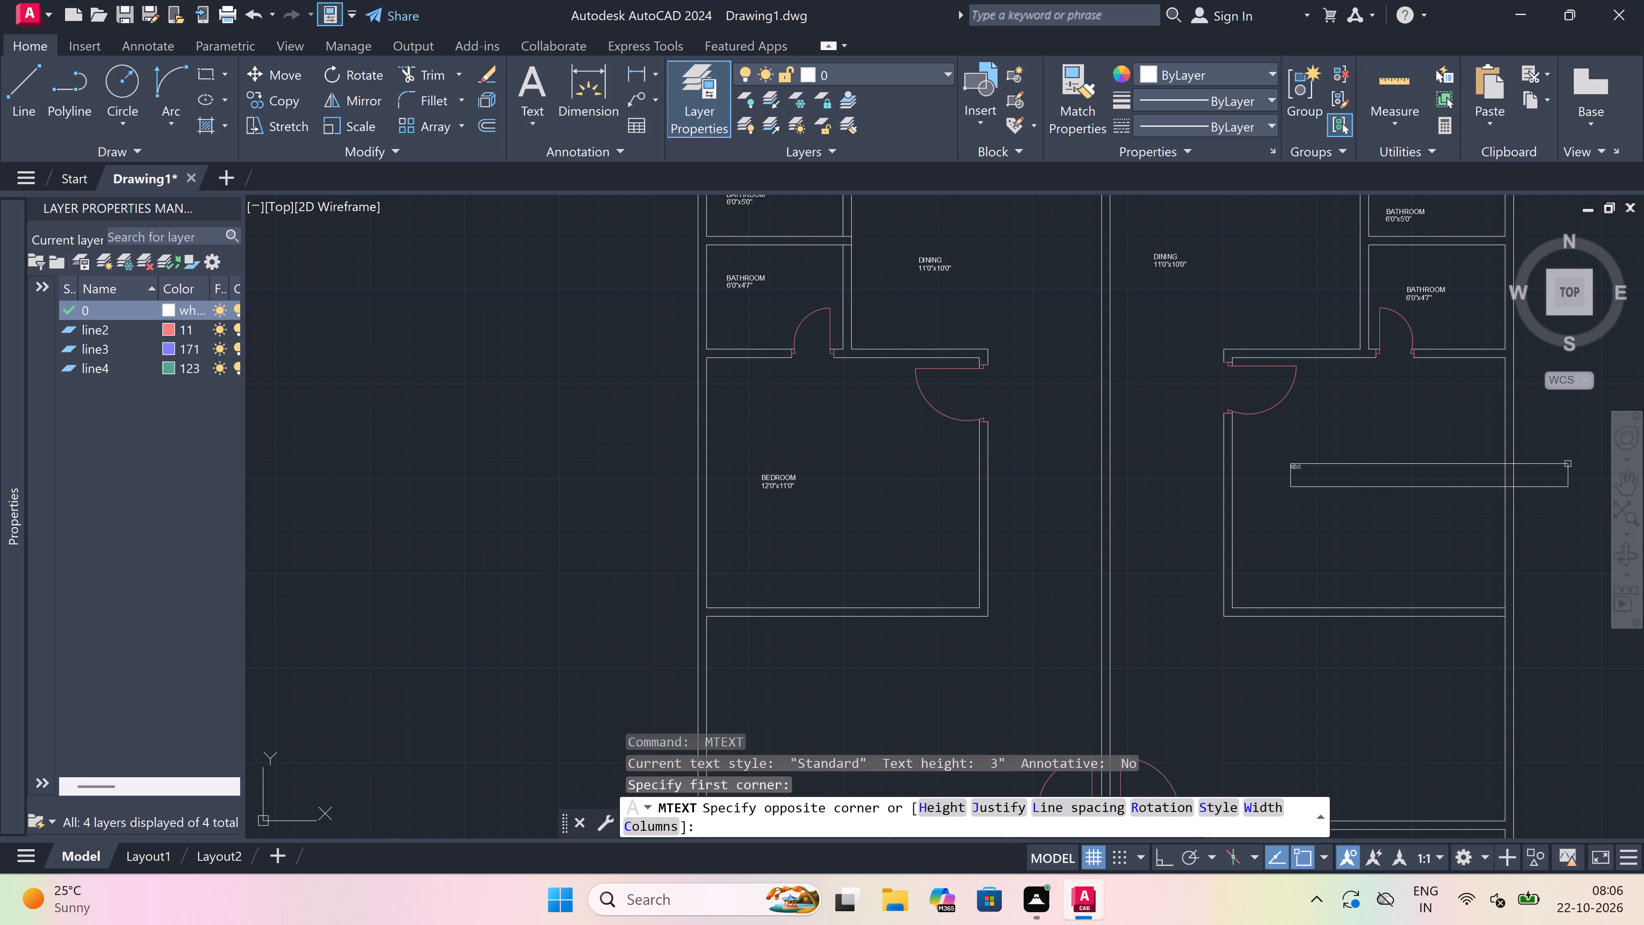
{"action": "left_click_drag", "start_coordinate": [1568, 464], "coordinate": [1561, 470]}
{"action": "left_click", "coordinate": [1561, 470]}
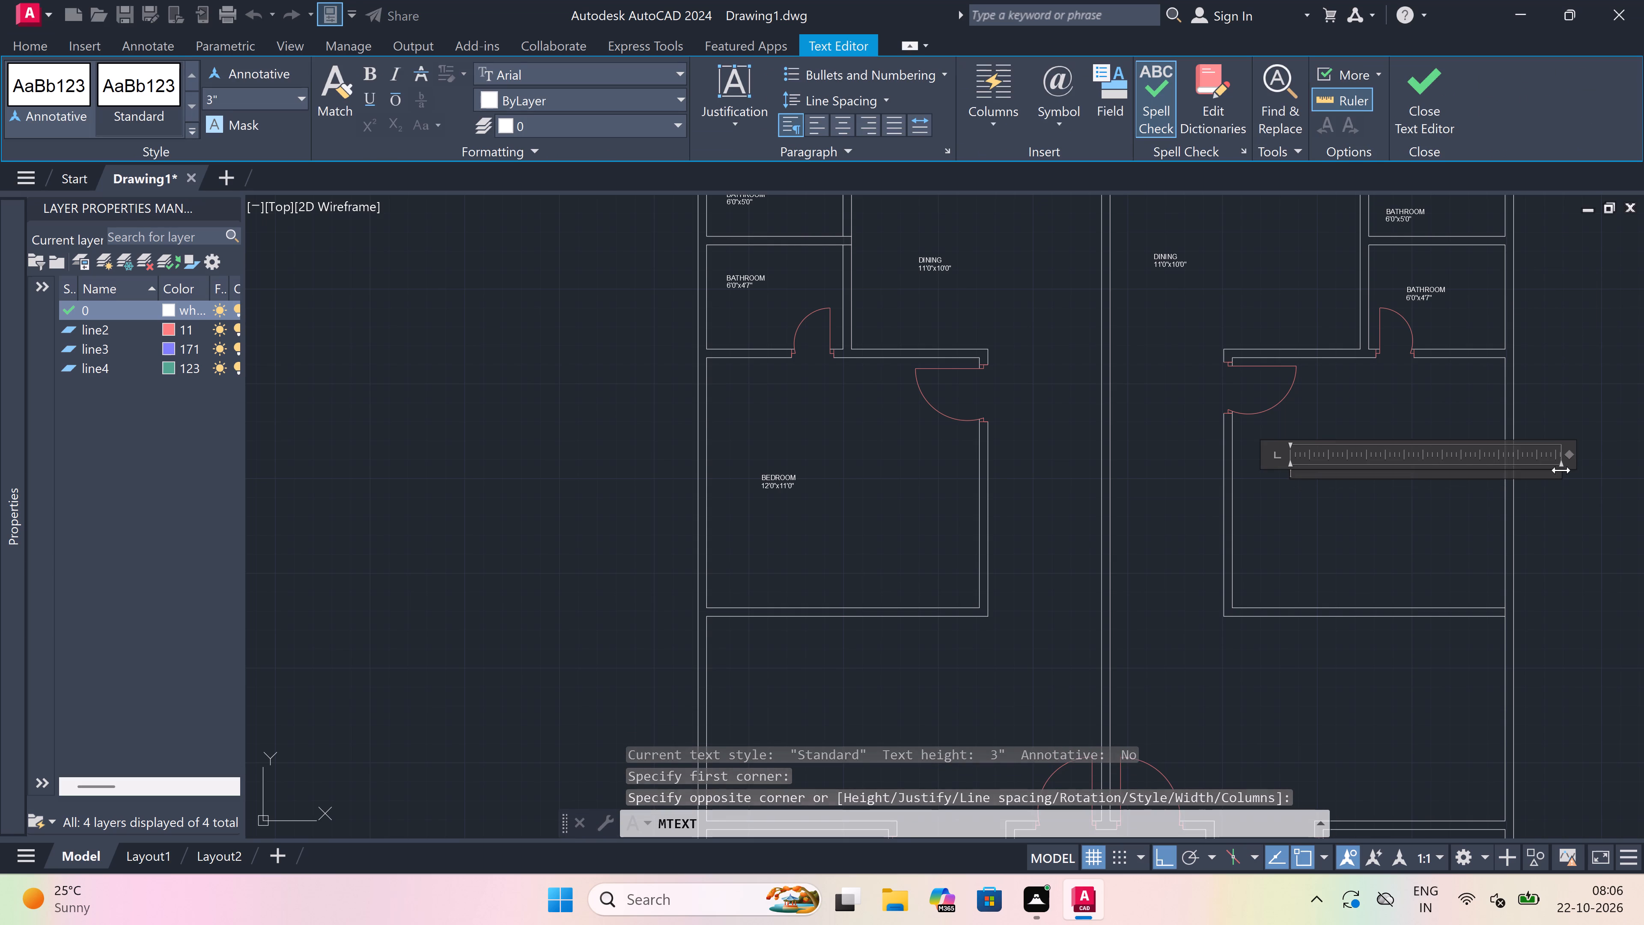
{"action": "type", "text": "BEDR"}
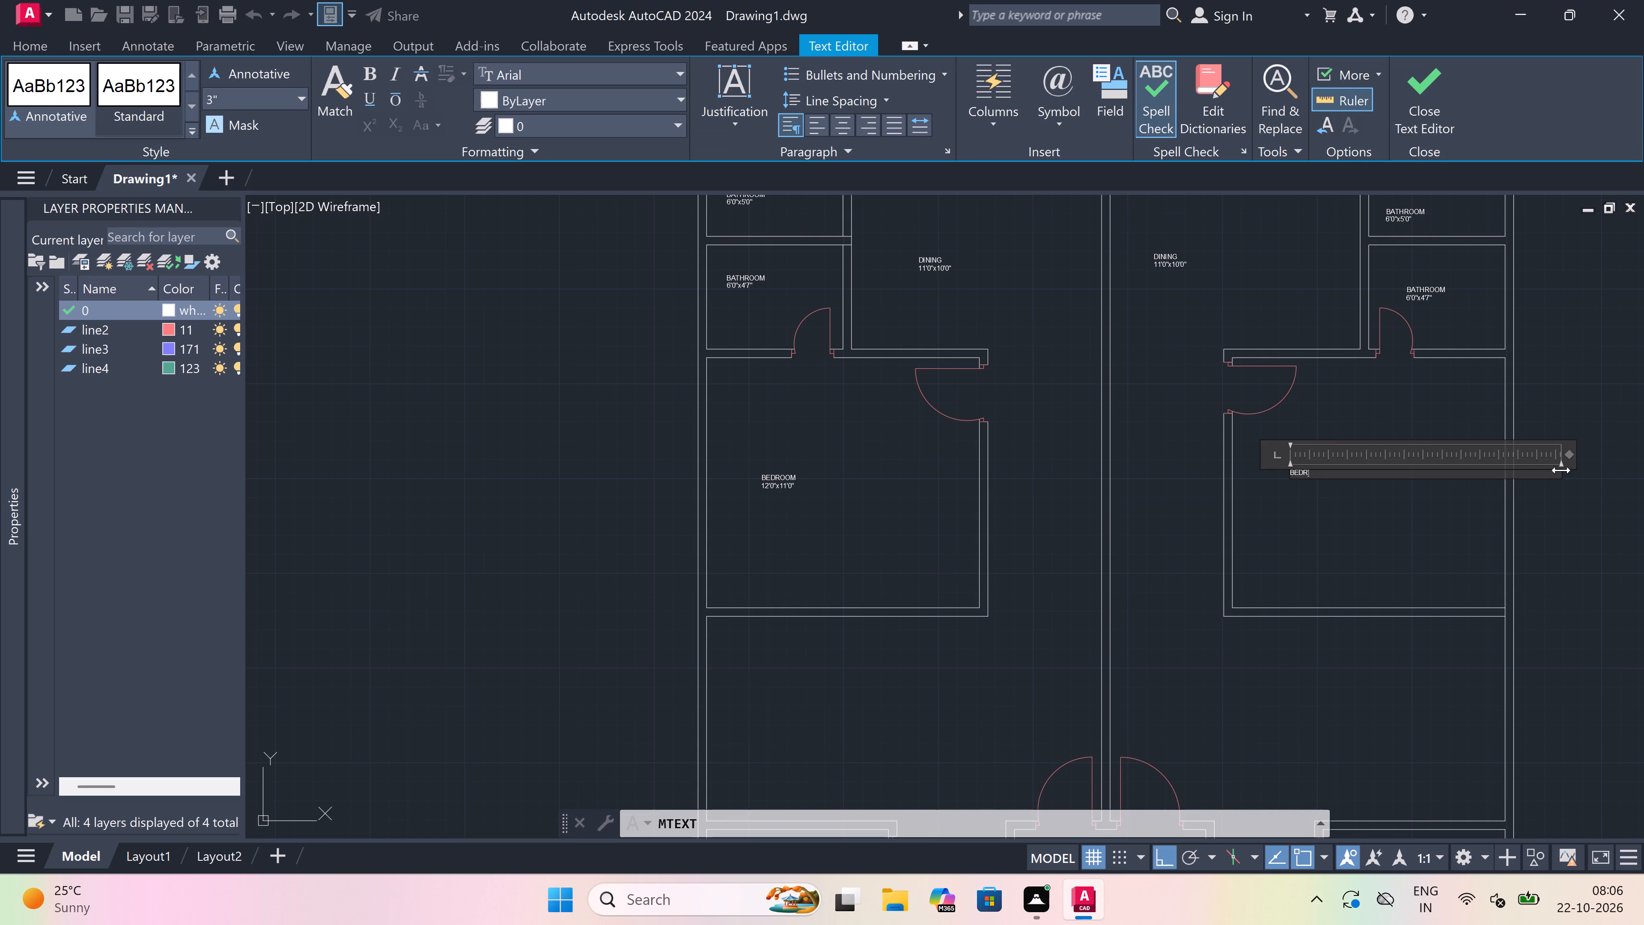
{"action": "key", "text": "BackSpace"}
{"action": "key", "text": "BackSpace"}
{"action": "key", "text": "BackSpace"}
{"action": "key", "text": "BackSpace"}
{"action": "type", "text": "BED"}
{"action": "type", "text": "ROO"}
{"action": "key", "text": "m"}
{"action": "key", "text": "Return"}
{"action": "type", "text": "12'0"}
{"action": "key", "text": "shift+quotedbl"}
{"action": "key", "text": "x"}
{"action": "type", "text": "11"}
{"action": "key", "text": "apostrophe"}
{"action": "key", "text": "0"}
{"action": "key", "text": "shift+quotedbl"}
{"action": "scroll", "coordinate": [1257, 497], "scroll_direction": "up", "scroll_amount": 1}
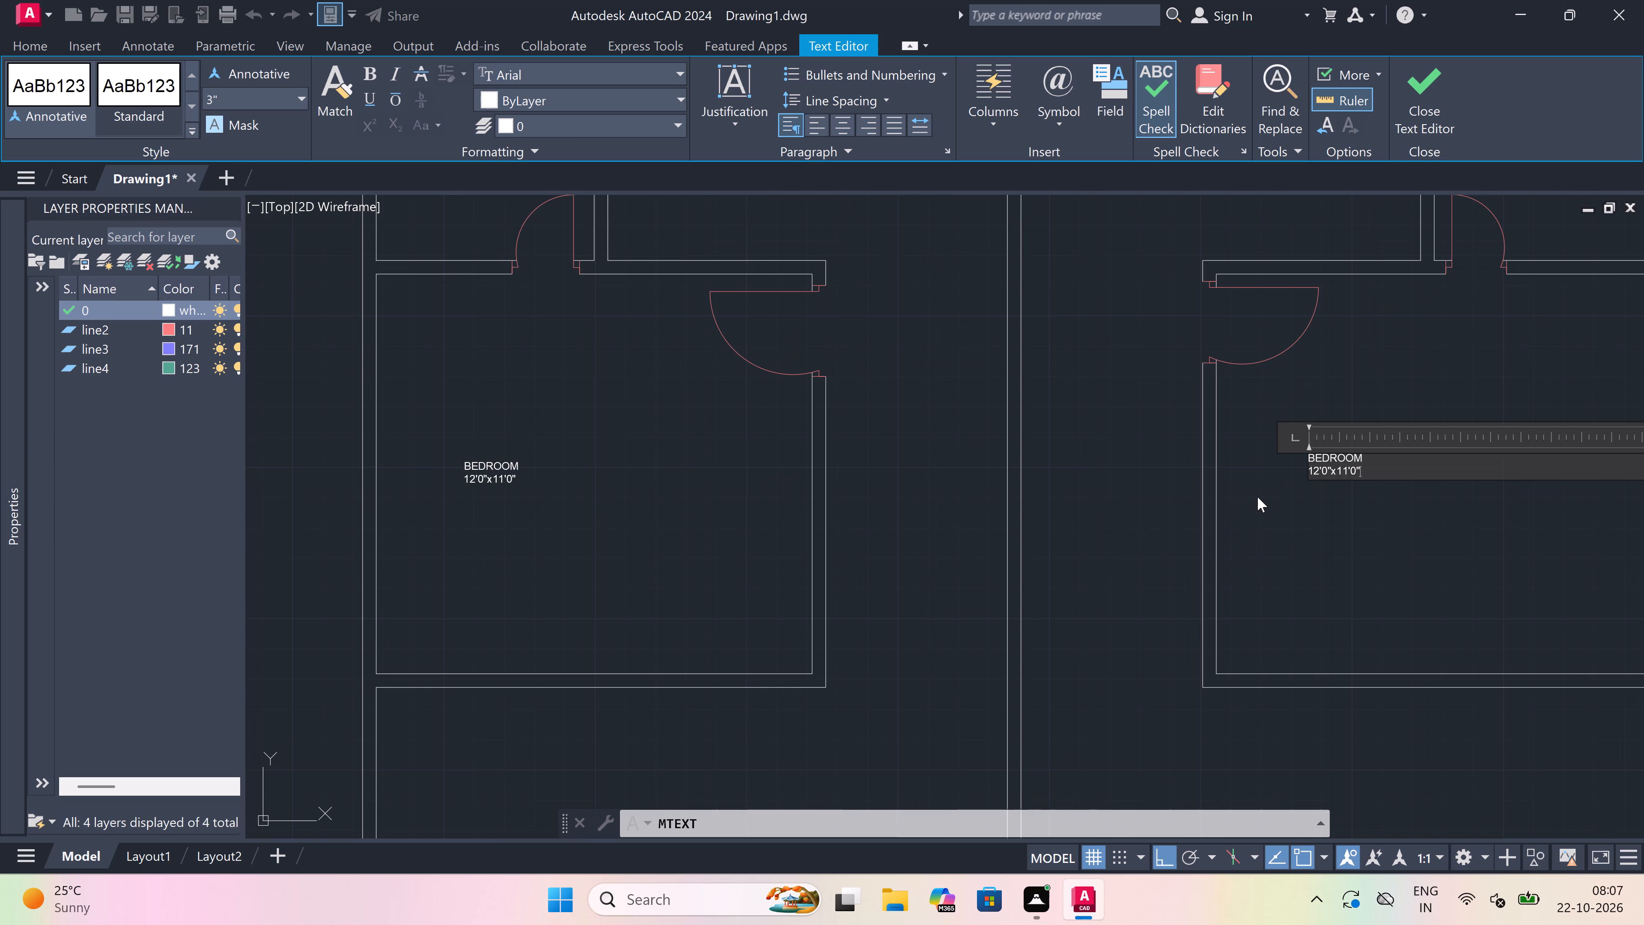
{"action": "scroll", "coordinate": [1252, 517], "scroll_direction": "down", "scroll_amount": 1}
{"action": "scroll", "coordinate": [1247, 580], "scroll_direction": "down", "scroll_amount": 1}
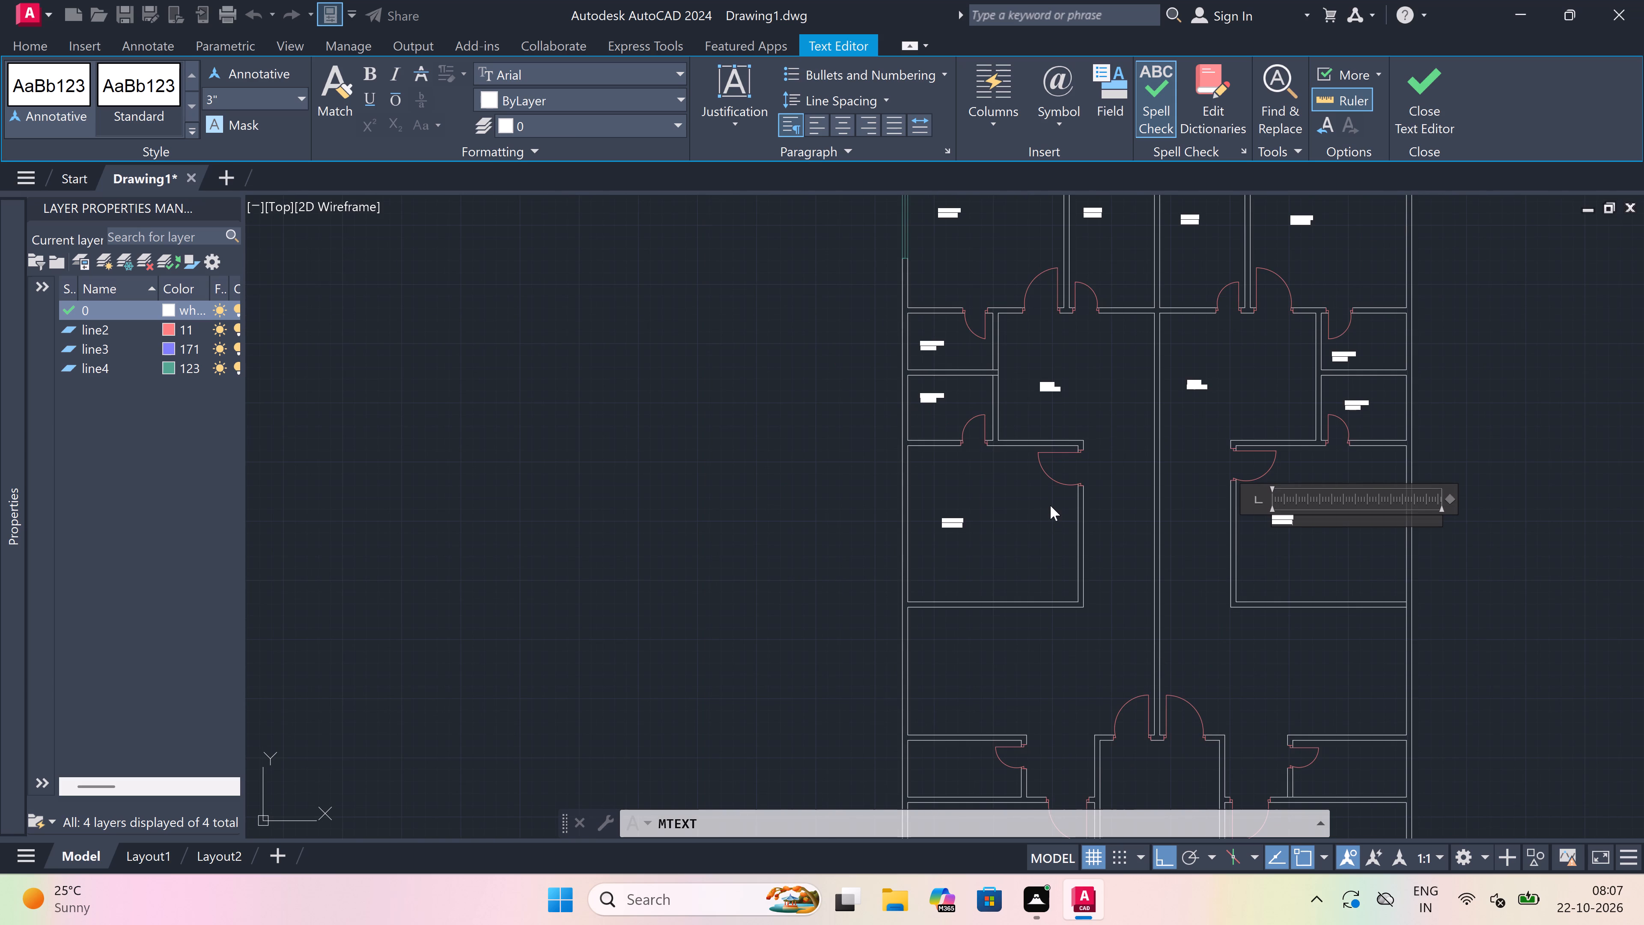
{"action": "scroll", "coordinate": [1050, 505], "scroll_direction": "up", "scroll_amount": 1}
{"action": "double_click", "coordinate": [1100, 567]}
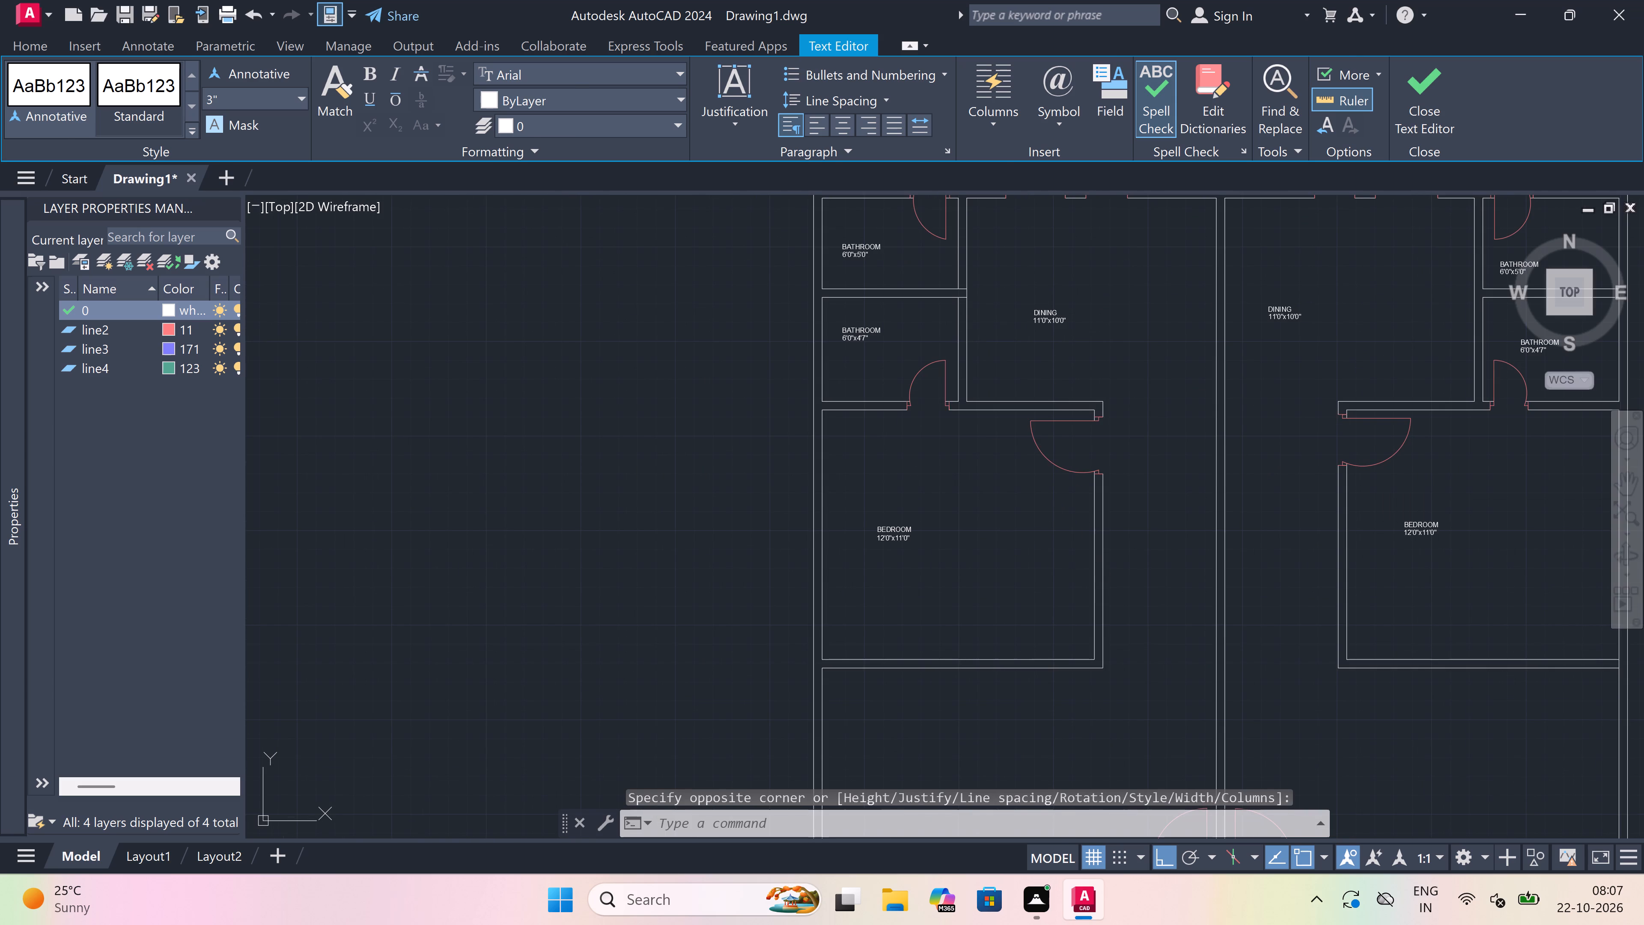
Add a multiline text label reading 5'0" PASS in the left-hand unit's passage between the 12'0"x11'0" bedroom and the central wall.
{"action": "key", "text": "space"}
{"action": "double_click", "coordinate": [1118, 549]}
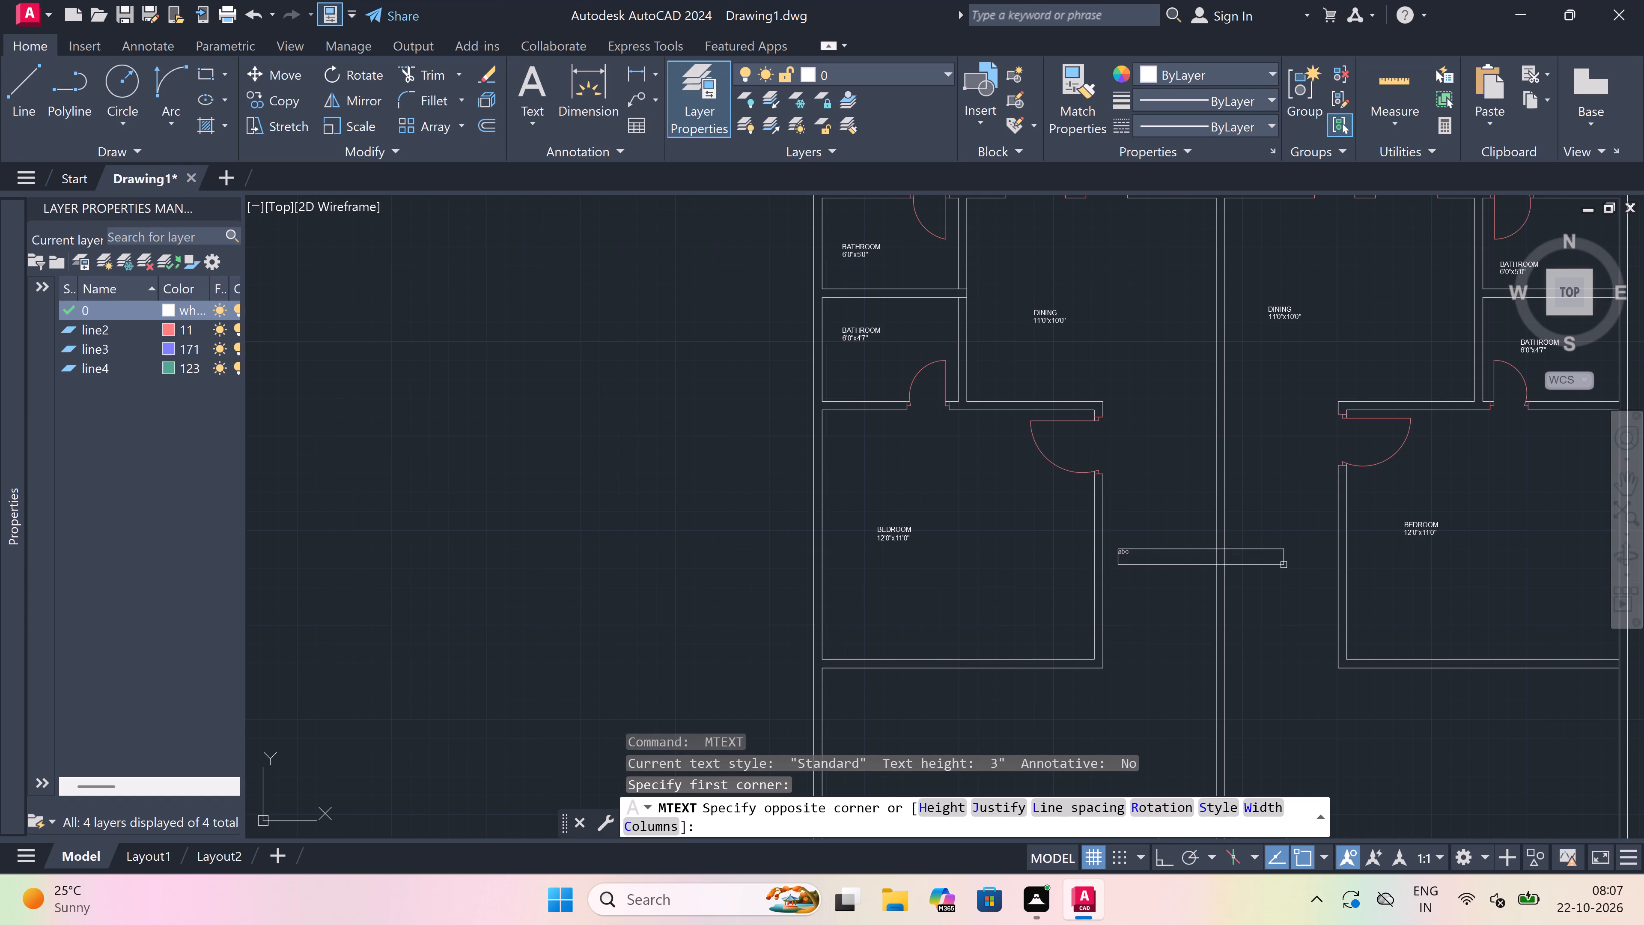
{"action": "left_click", "coordinate": [1284, 567]}
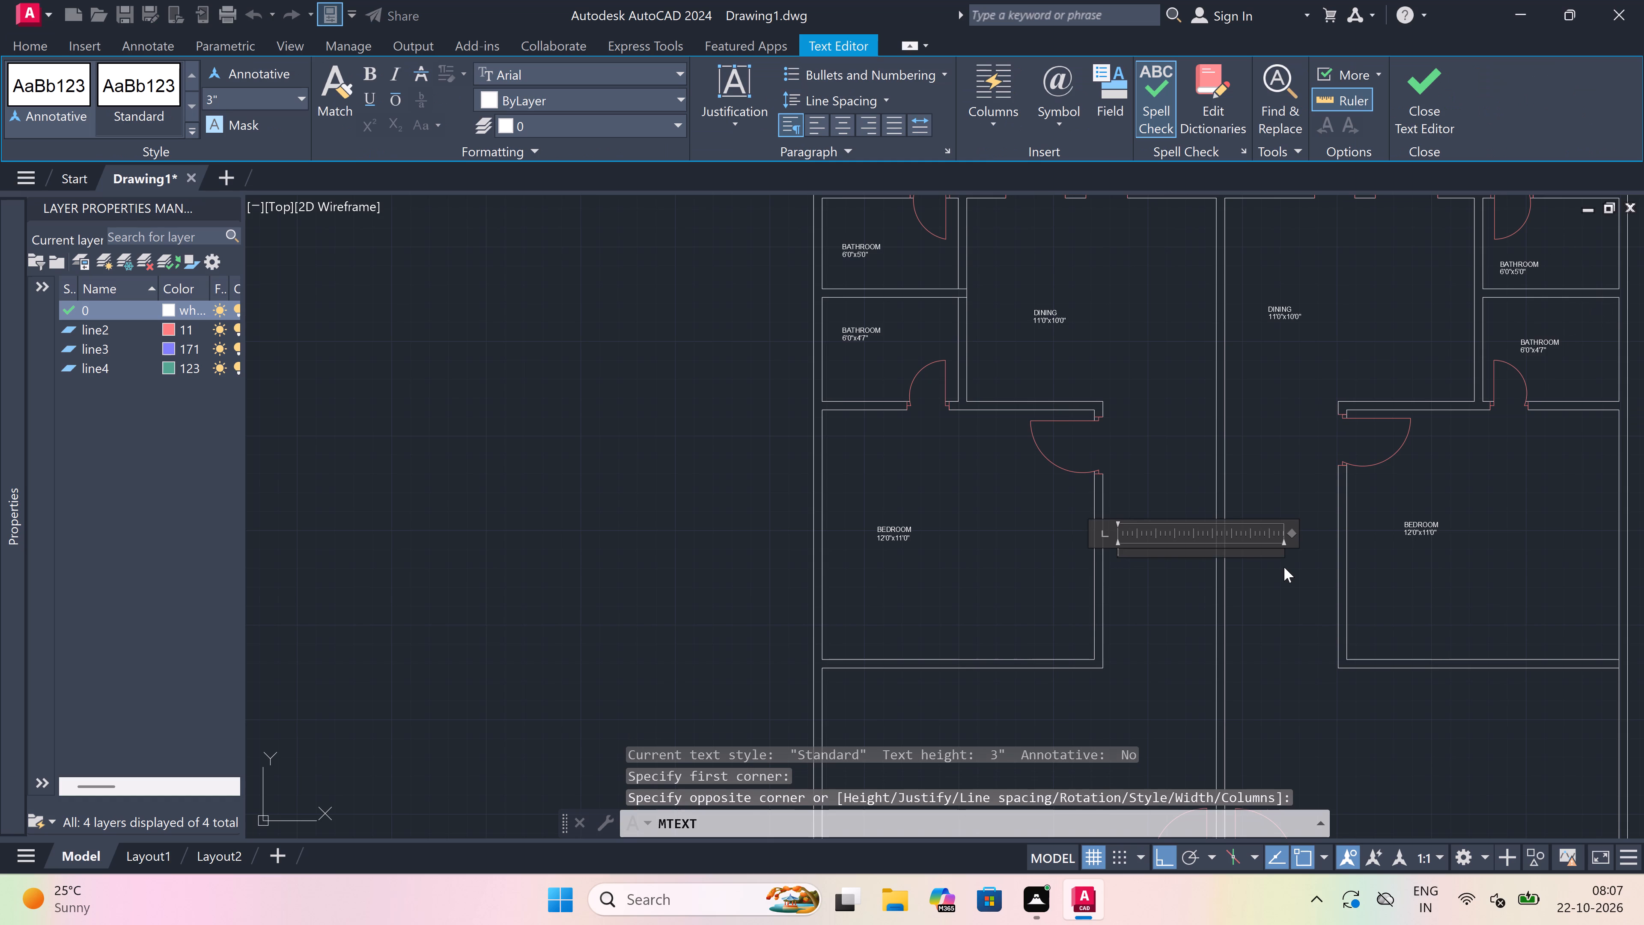
{"action": "type", "text": "5'0\""}
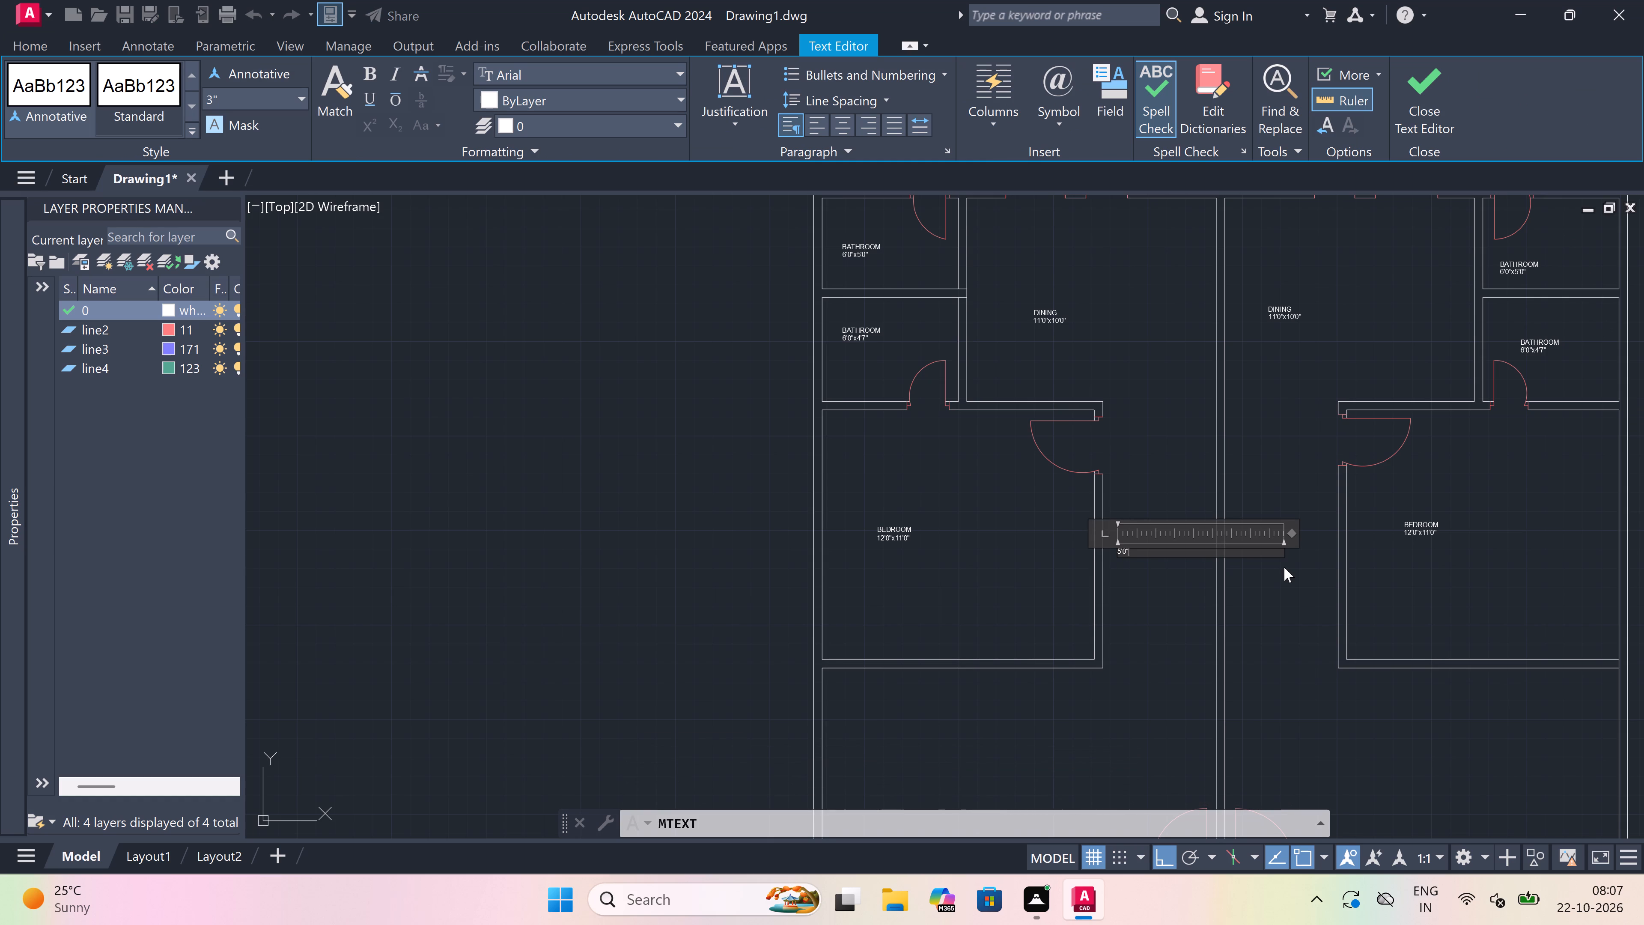
{"action": "key", "text": "space"}
{"action": "type", "text": "PASS"}
{"action": "left_click", "coordinate": [1278, 610]}
Add a multiline text label reading 5'0" PASS in the right-hand unit's passage between the central wall and the 12'0"x11'0" bedroom.
{"action": "left_click_drag", "start_coordinate": [1278, 610], "coordinate": [1267, 470]}
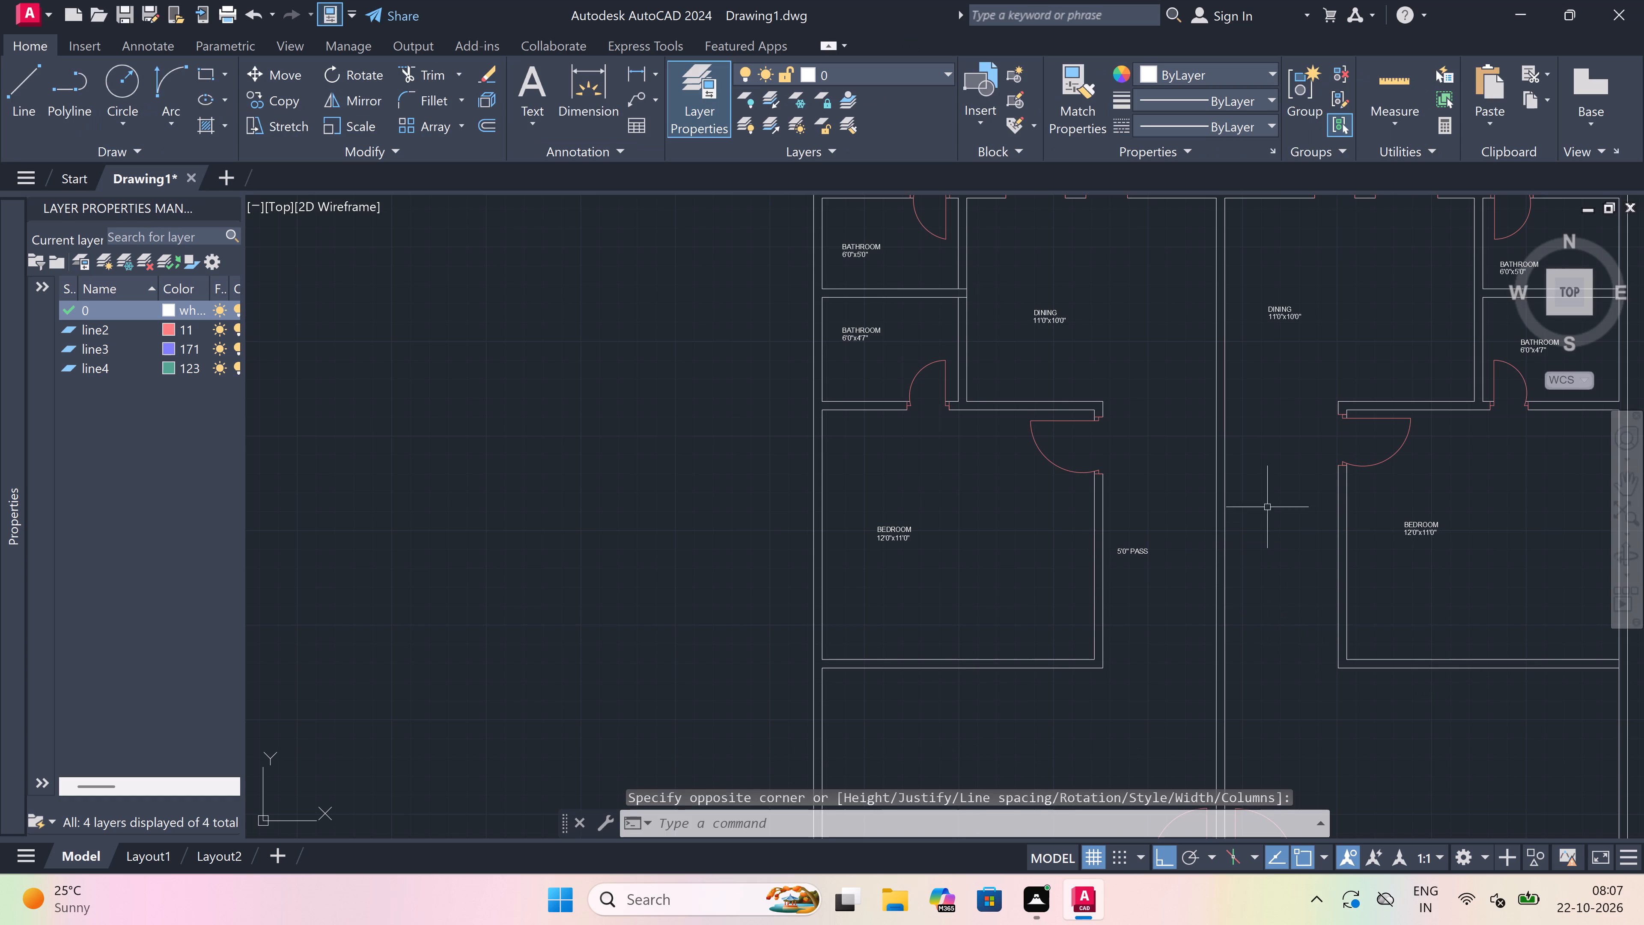
{"action": "left_click_drag", "start_coordinate": [1267, 470], "coordinate": [1242, 550]}
{"action": "left_click_drag", "start_coordinate": [1242, 550], "coordinate": [1248, 553]}
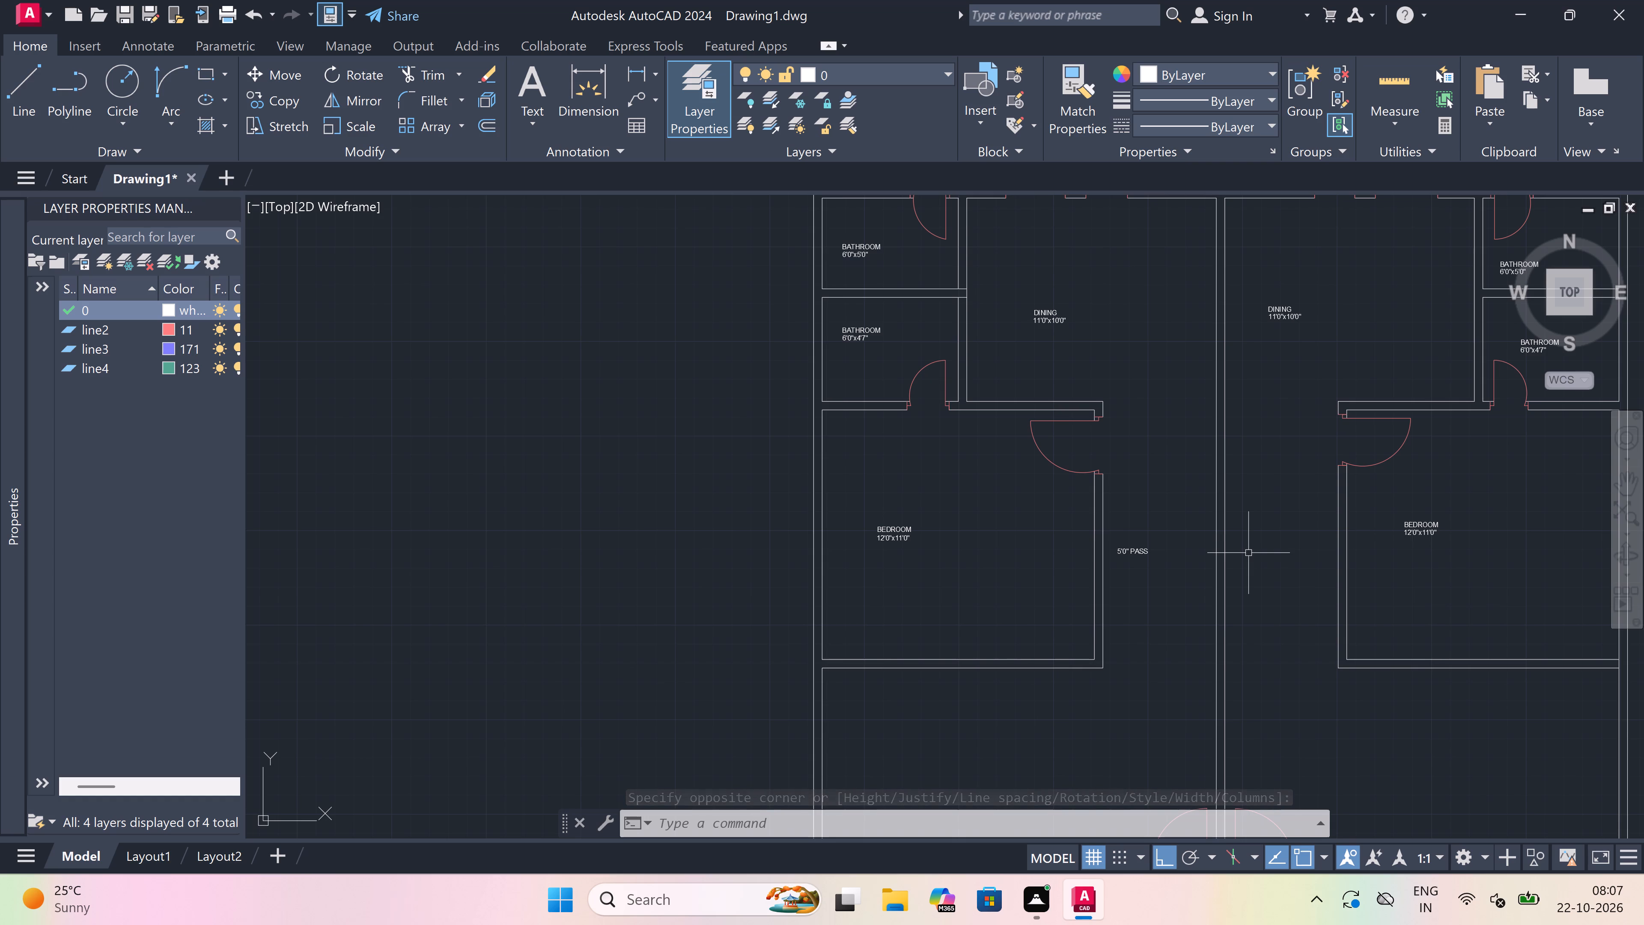
{"action": "left_click", "coordinate": [1248, 553]}
{"action": "type", "text": "MT"}
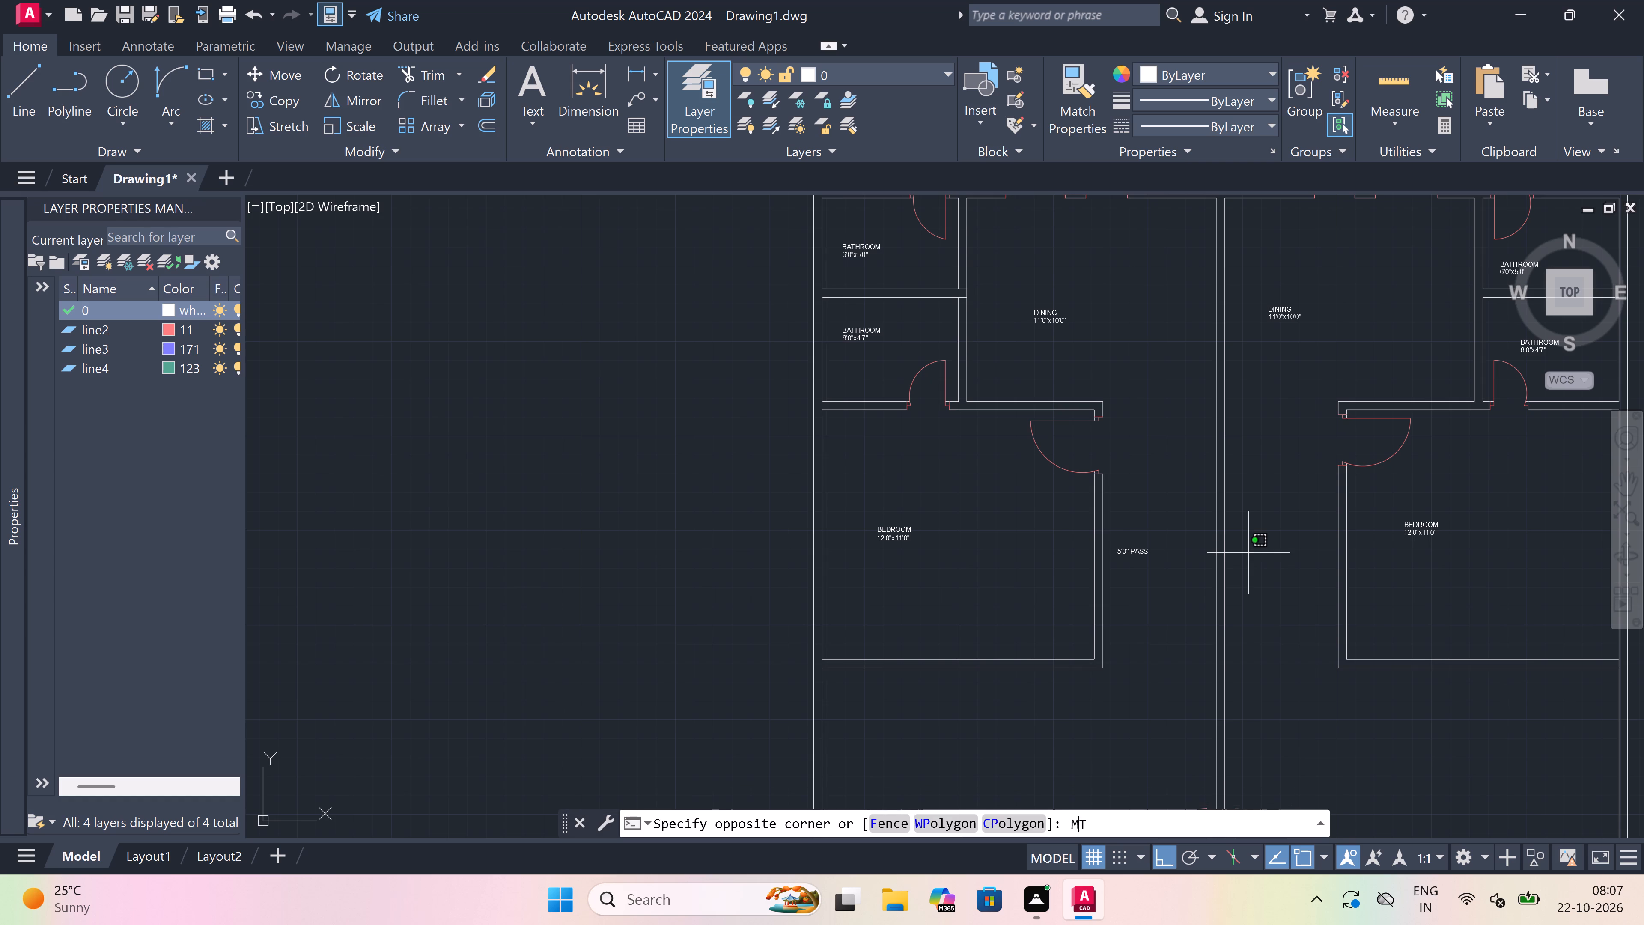
{"action": "key", "text": "space"}
{"action": "left_click", "coordinate": [1248, 553]}
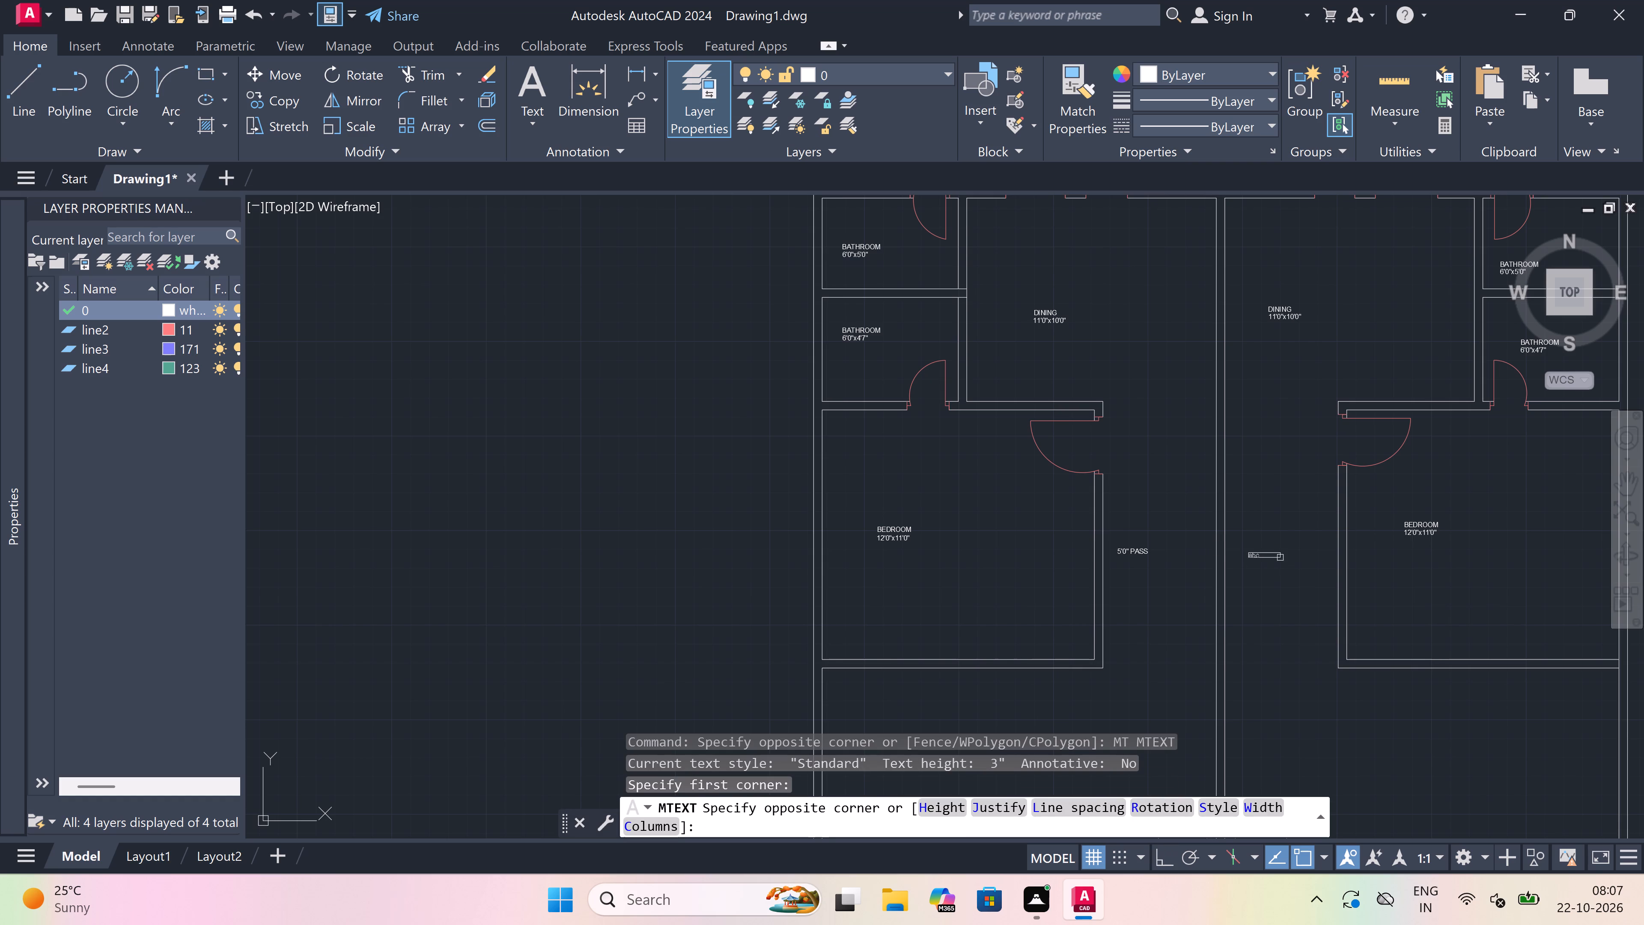
{"action": "left_click", "coordinate": [1390, 600]}
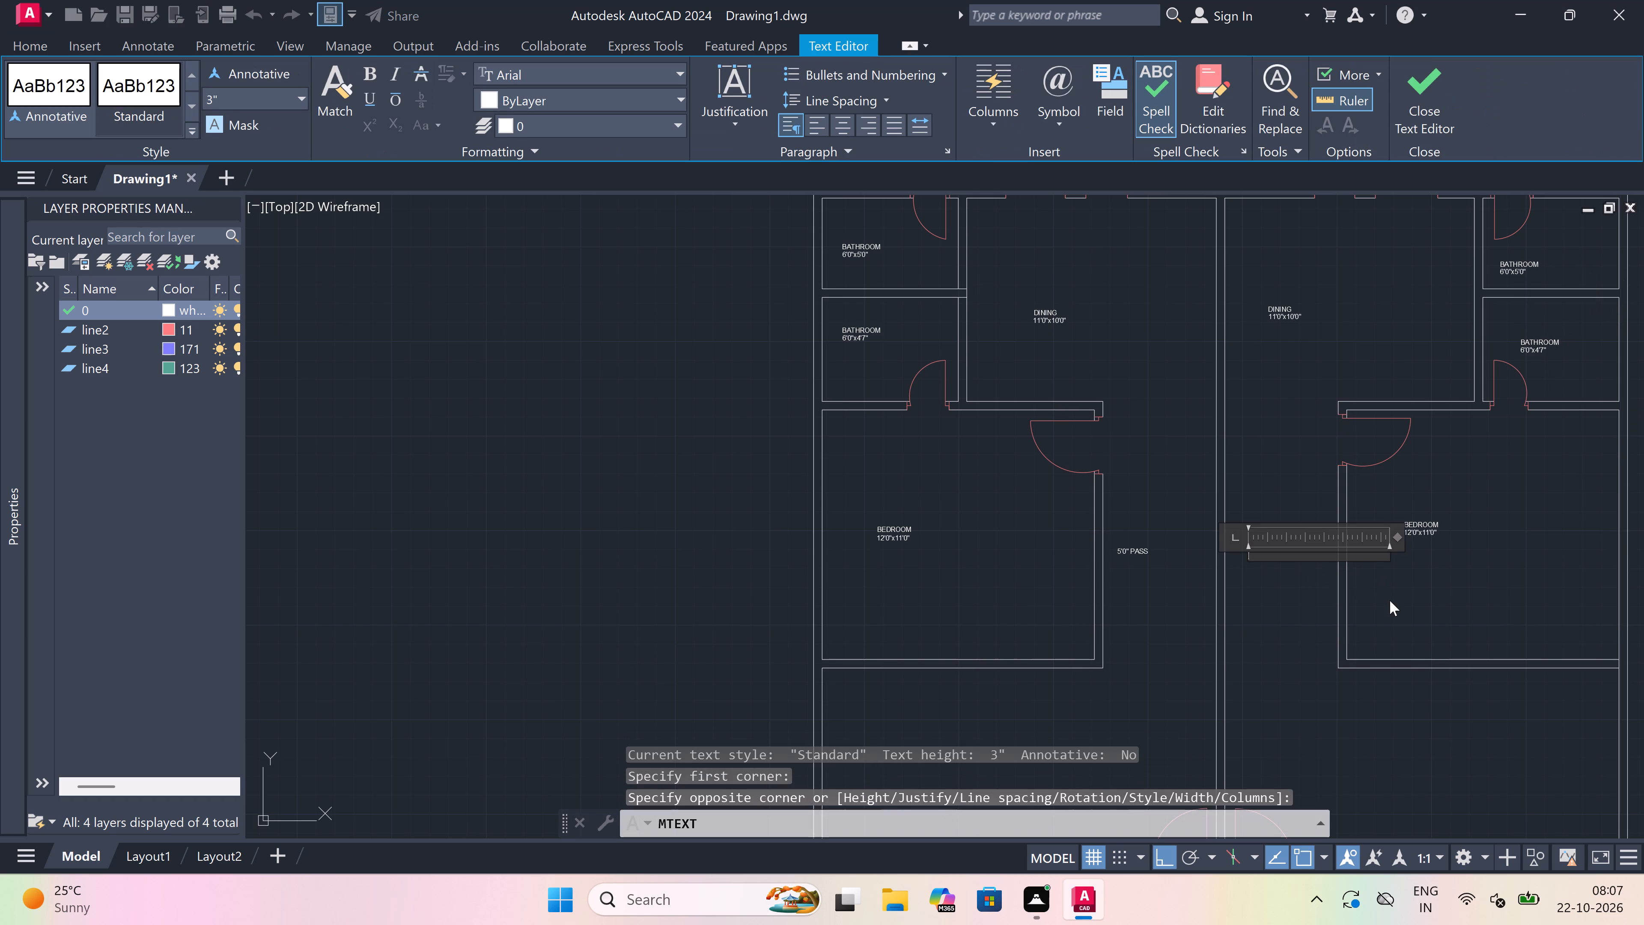
{"action": "type", "text": "5'0"}
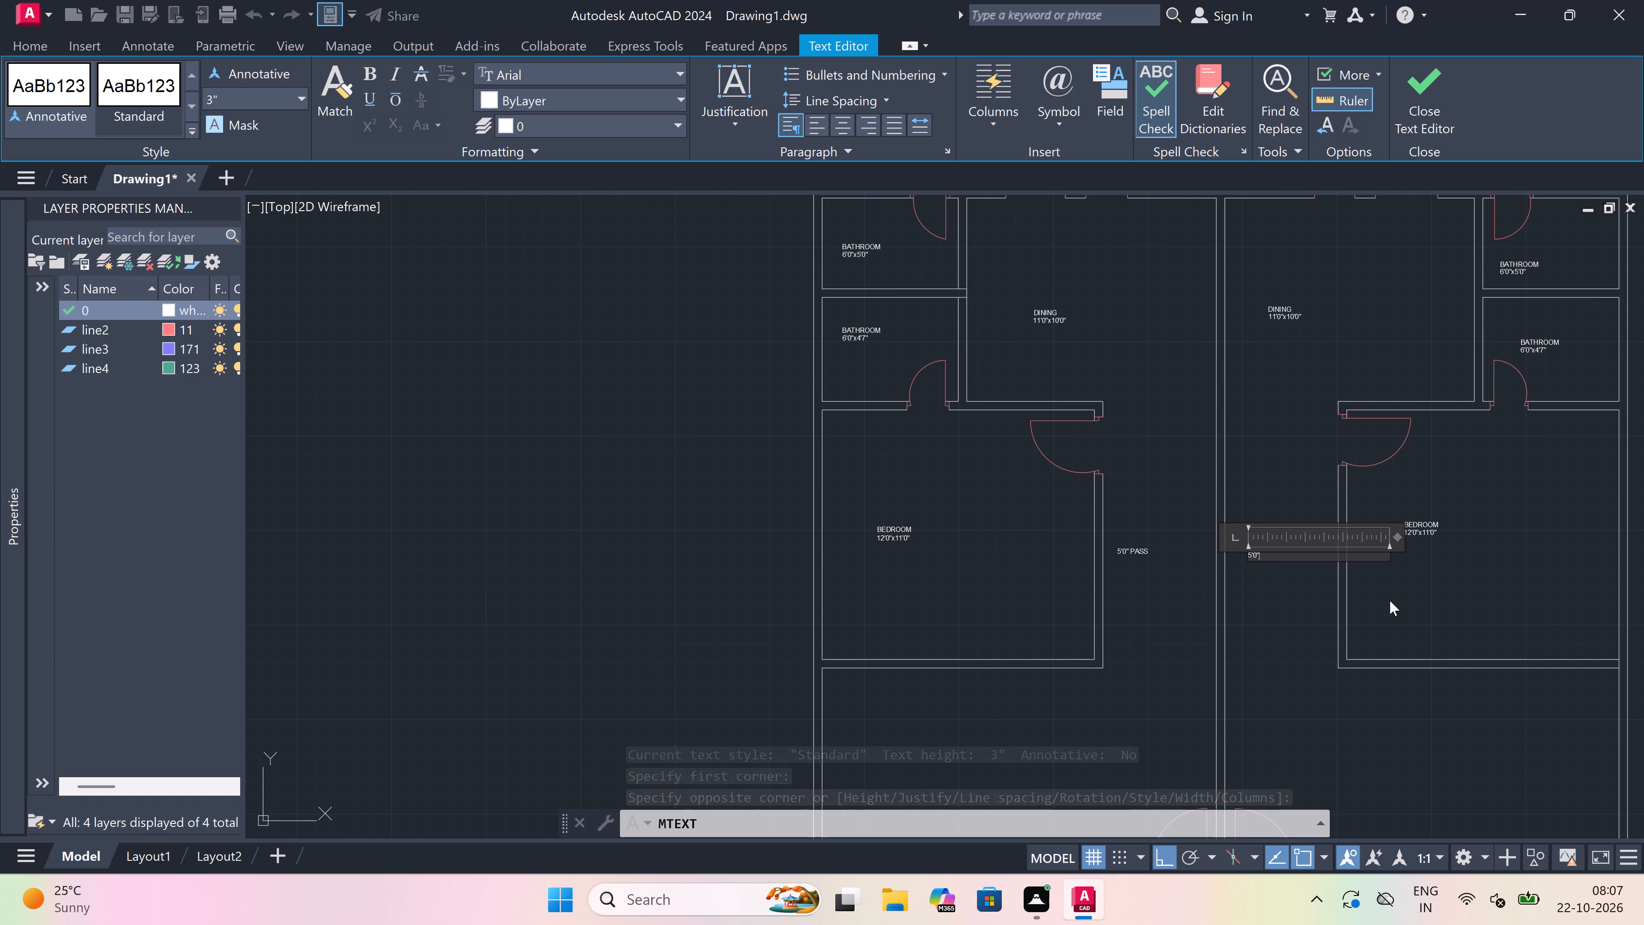
{"action": "key", "text": "space"}
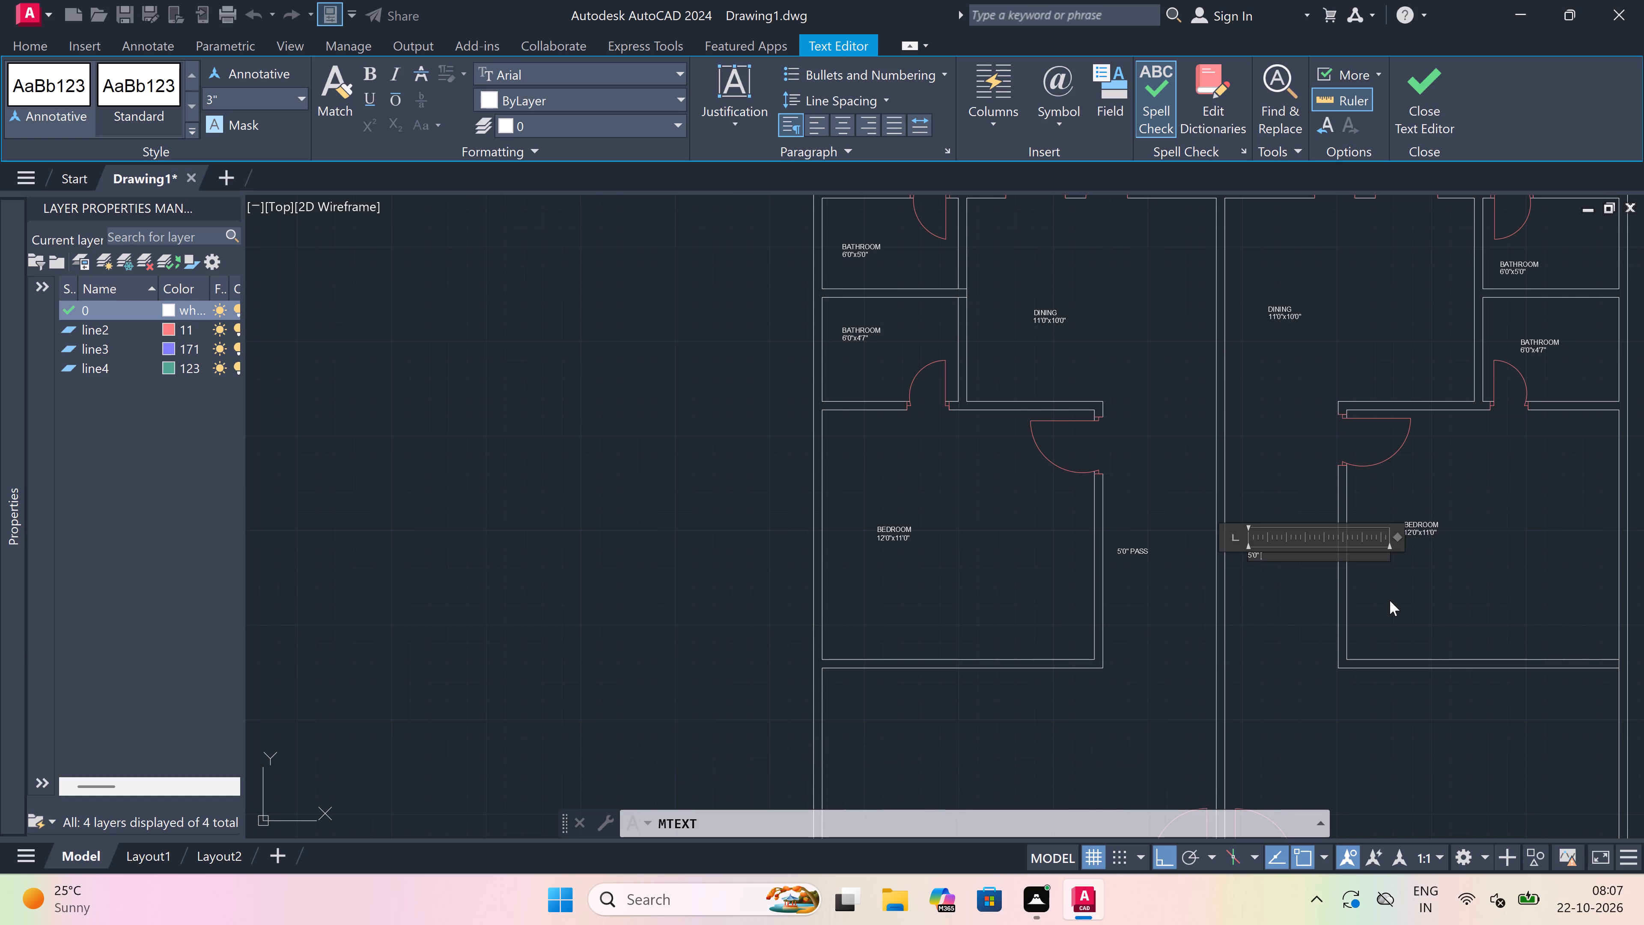
{"action": "type", "text": "PASS"}
{"action": "left_click", "coordinate": [1341, 718]}
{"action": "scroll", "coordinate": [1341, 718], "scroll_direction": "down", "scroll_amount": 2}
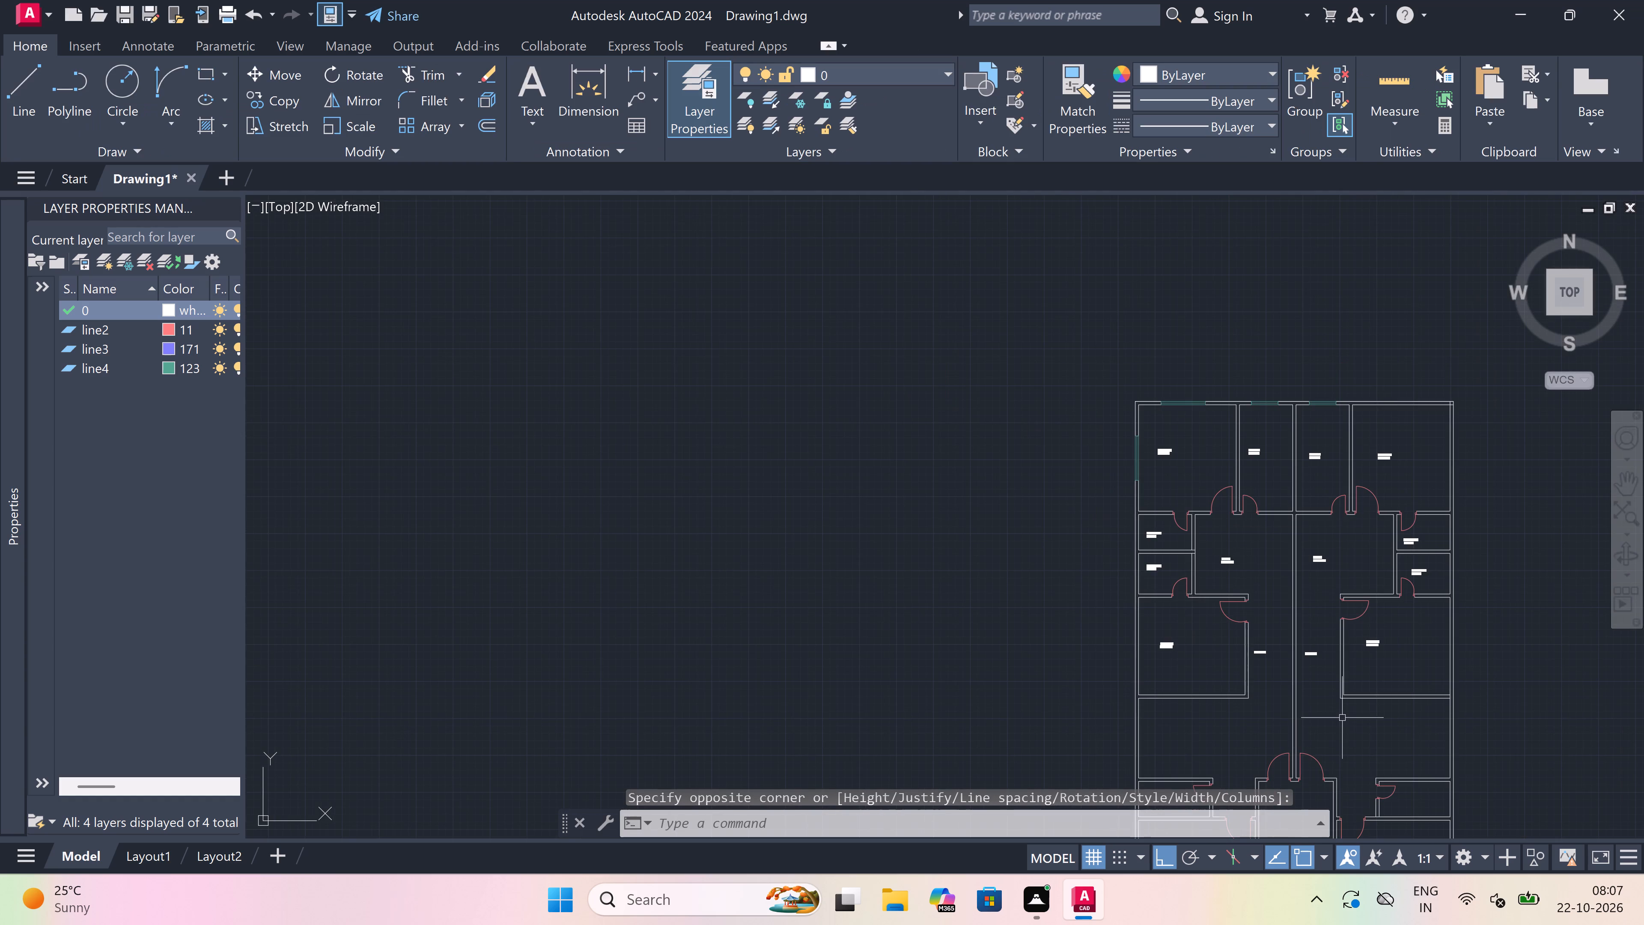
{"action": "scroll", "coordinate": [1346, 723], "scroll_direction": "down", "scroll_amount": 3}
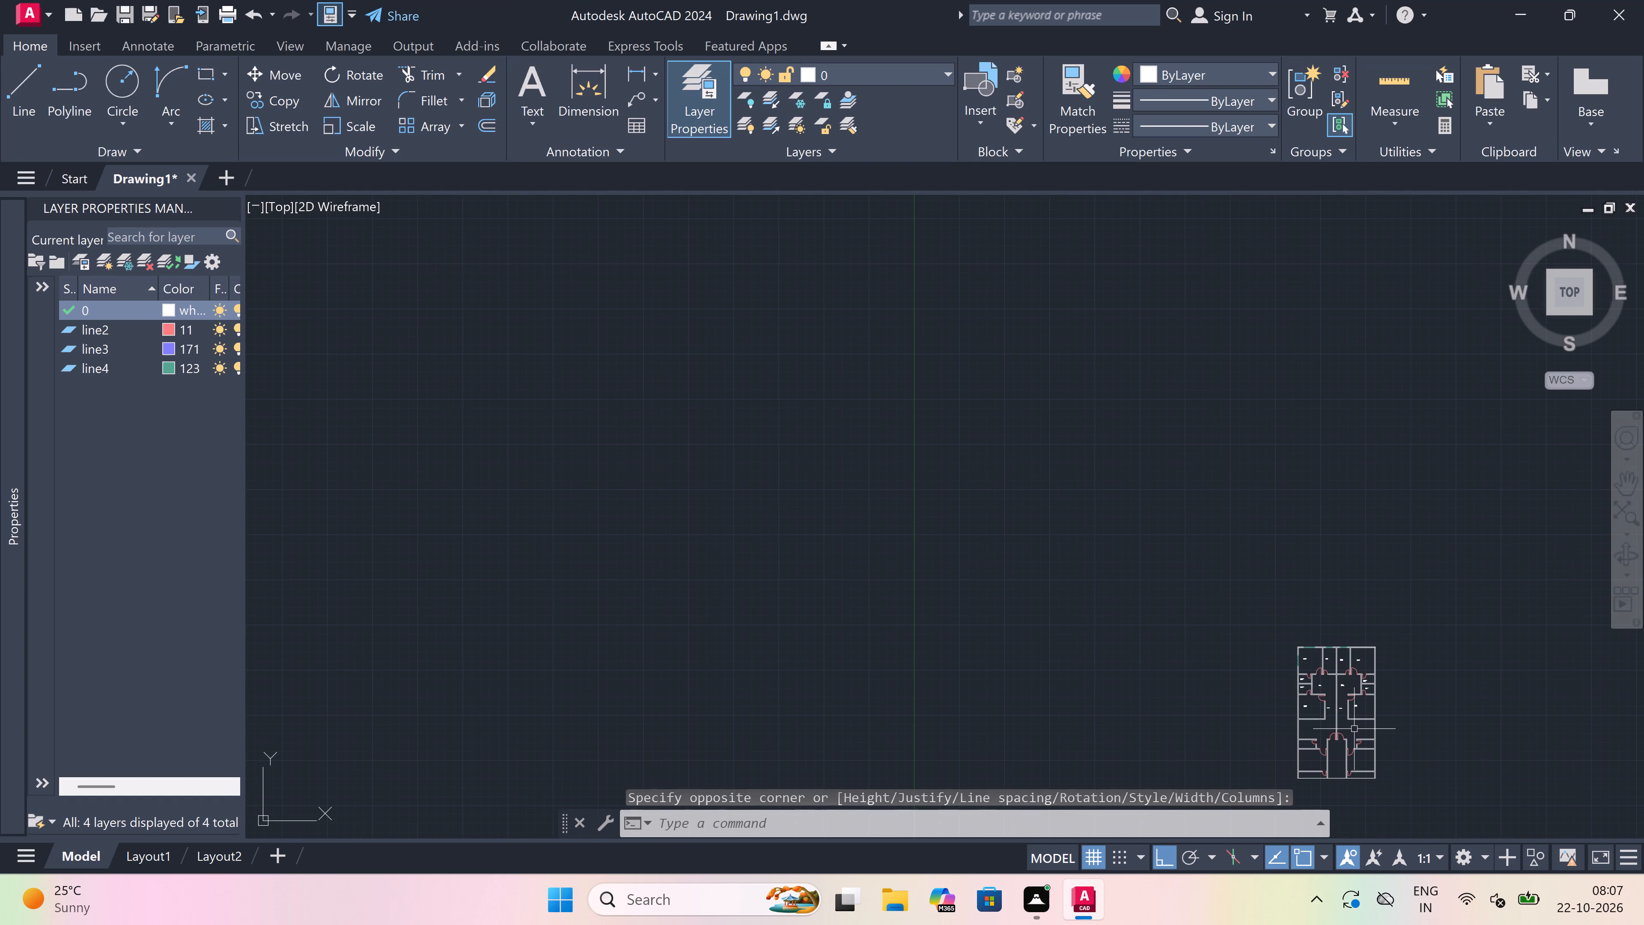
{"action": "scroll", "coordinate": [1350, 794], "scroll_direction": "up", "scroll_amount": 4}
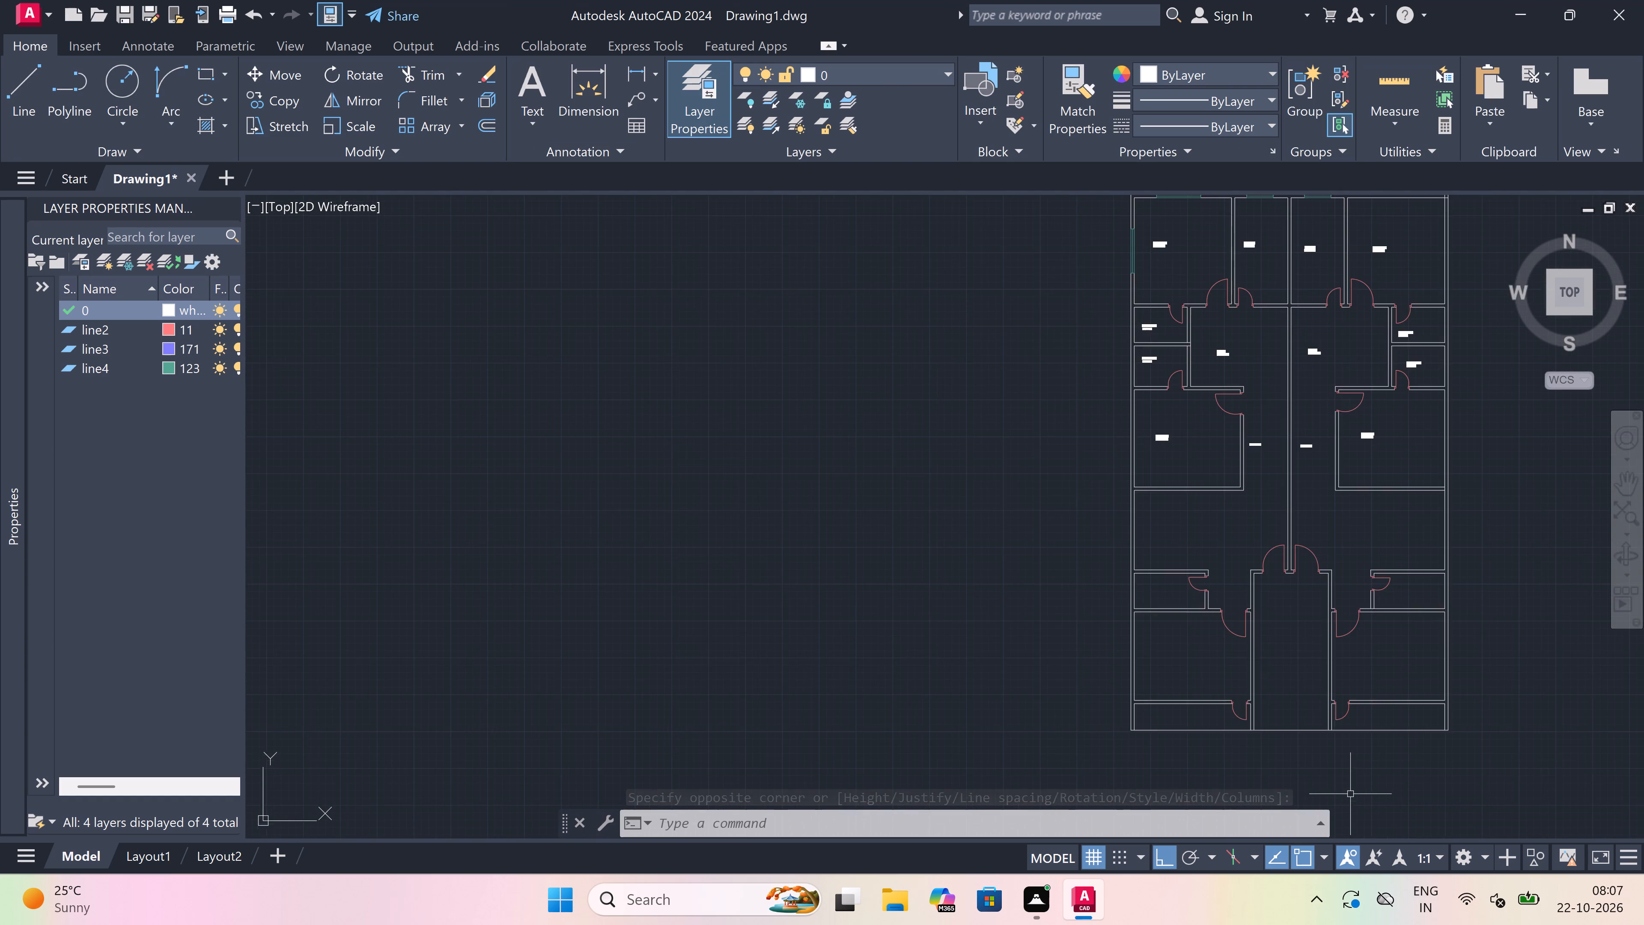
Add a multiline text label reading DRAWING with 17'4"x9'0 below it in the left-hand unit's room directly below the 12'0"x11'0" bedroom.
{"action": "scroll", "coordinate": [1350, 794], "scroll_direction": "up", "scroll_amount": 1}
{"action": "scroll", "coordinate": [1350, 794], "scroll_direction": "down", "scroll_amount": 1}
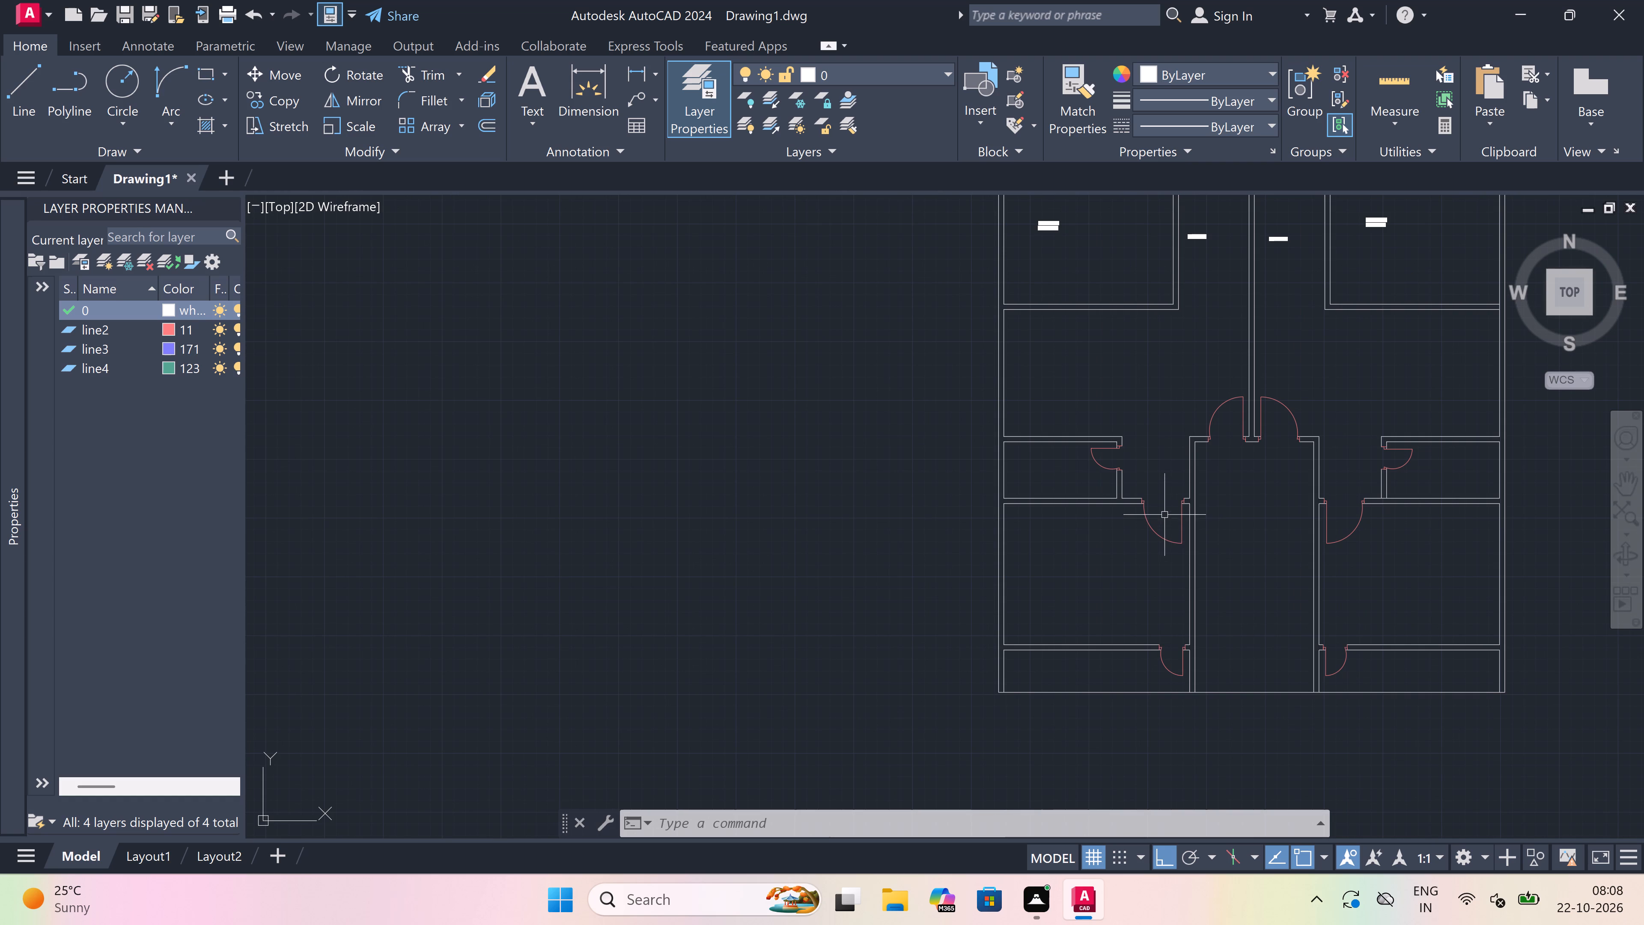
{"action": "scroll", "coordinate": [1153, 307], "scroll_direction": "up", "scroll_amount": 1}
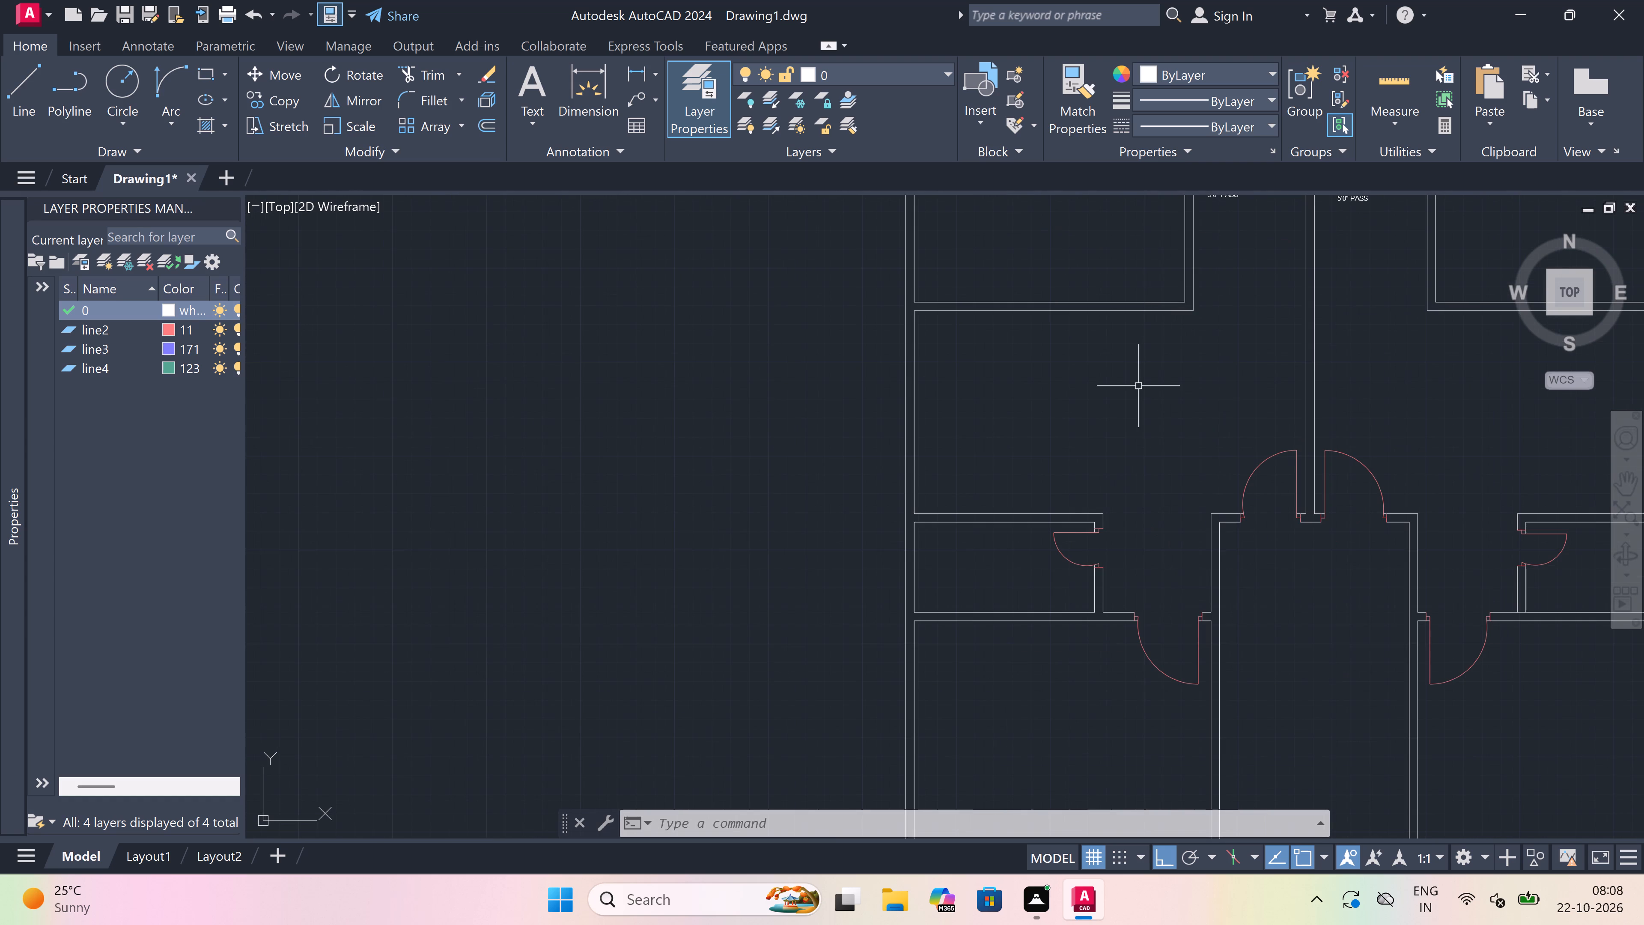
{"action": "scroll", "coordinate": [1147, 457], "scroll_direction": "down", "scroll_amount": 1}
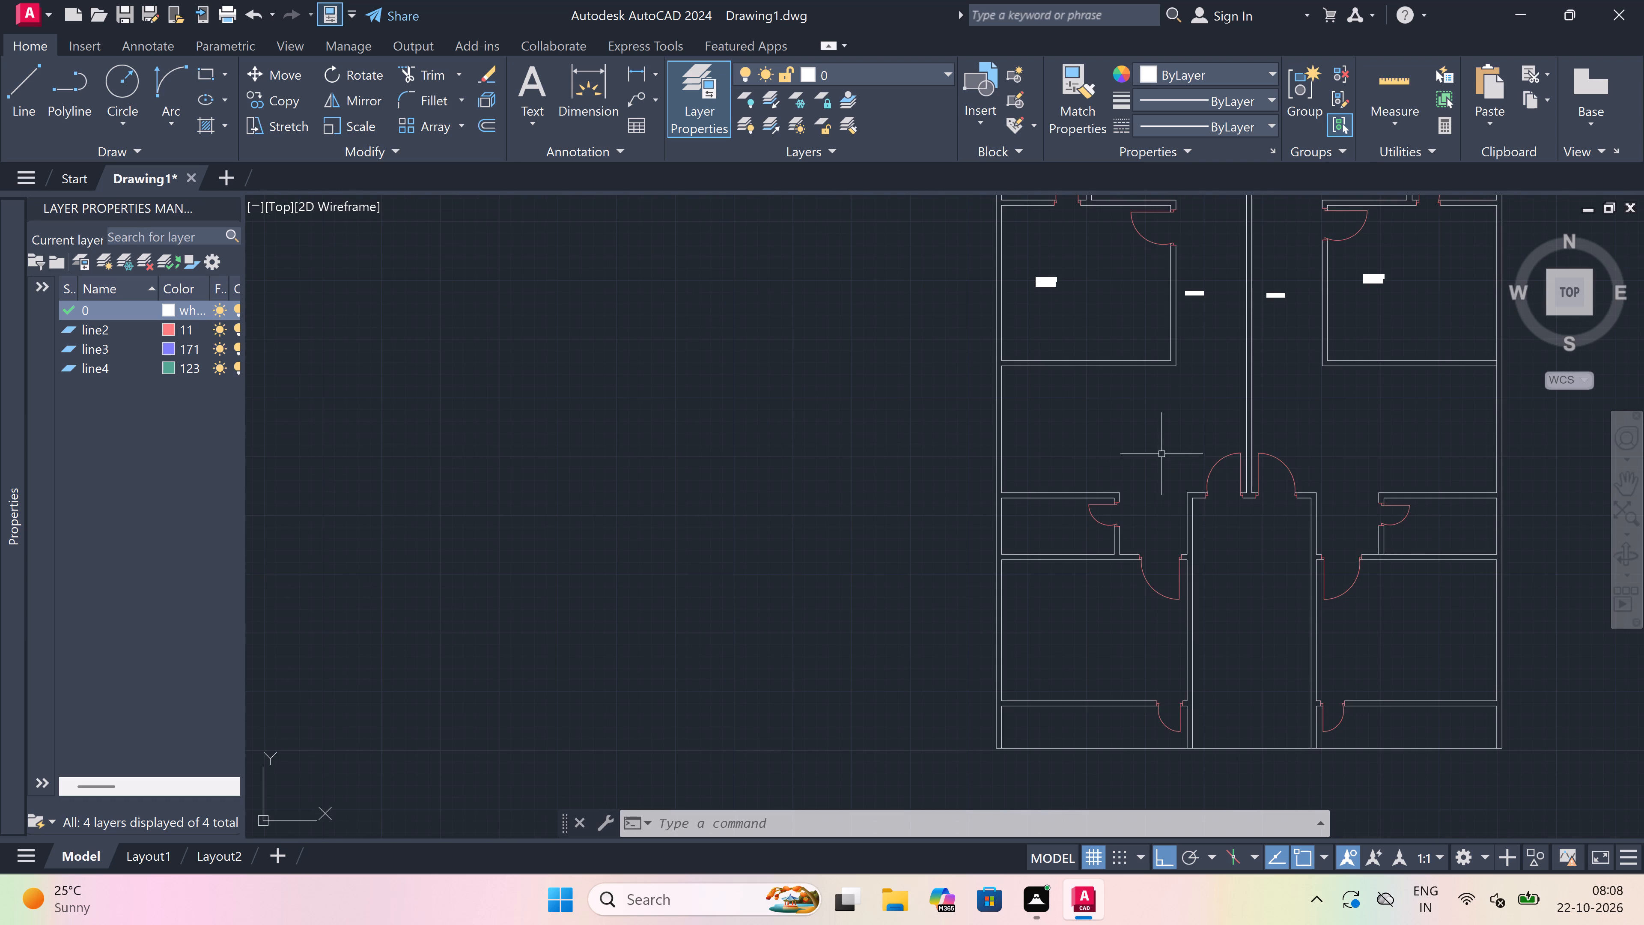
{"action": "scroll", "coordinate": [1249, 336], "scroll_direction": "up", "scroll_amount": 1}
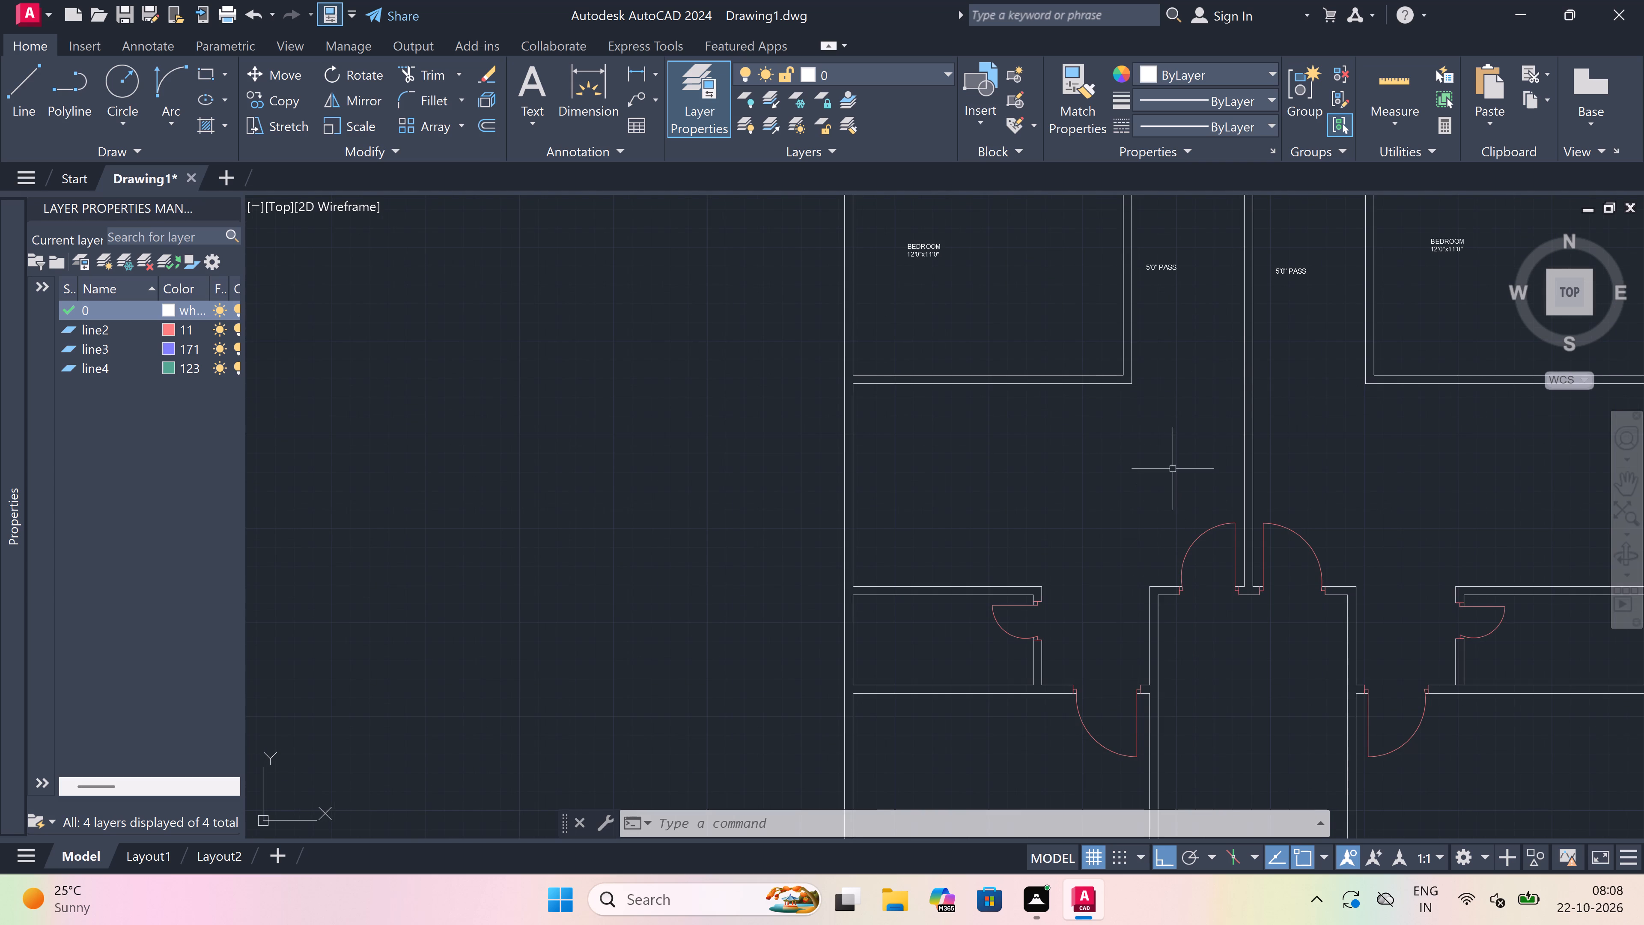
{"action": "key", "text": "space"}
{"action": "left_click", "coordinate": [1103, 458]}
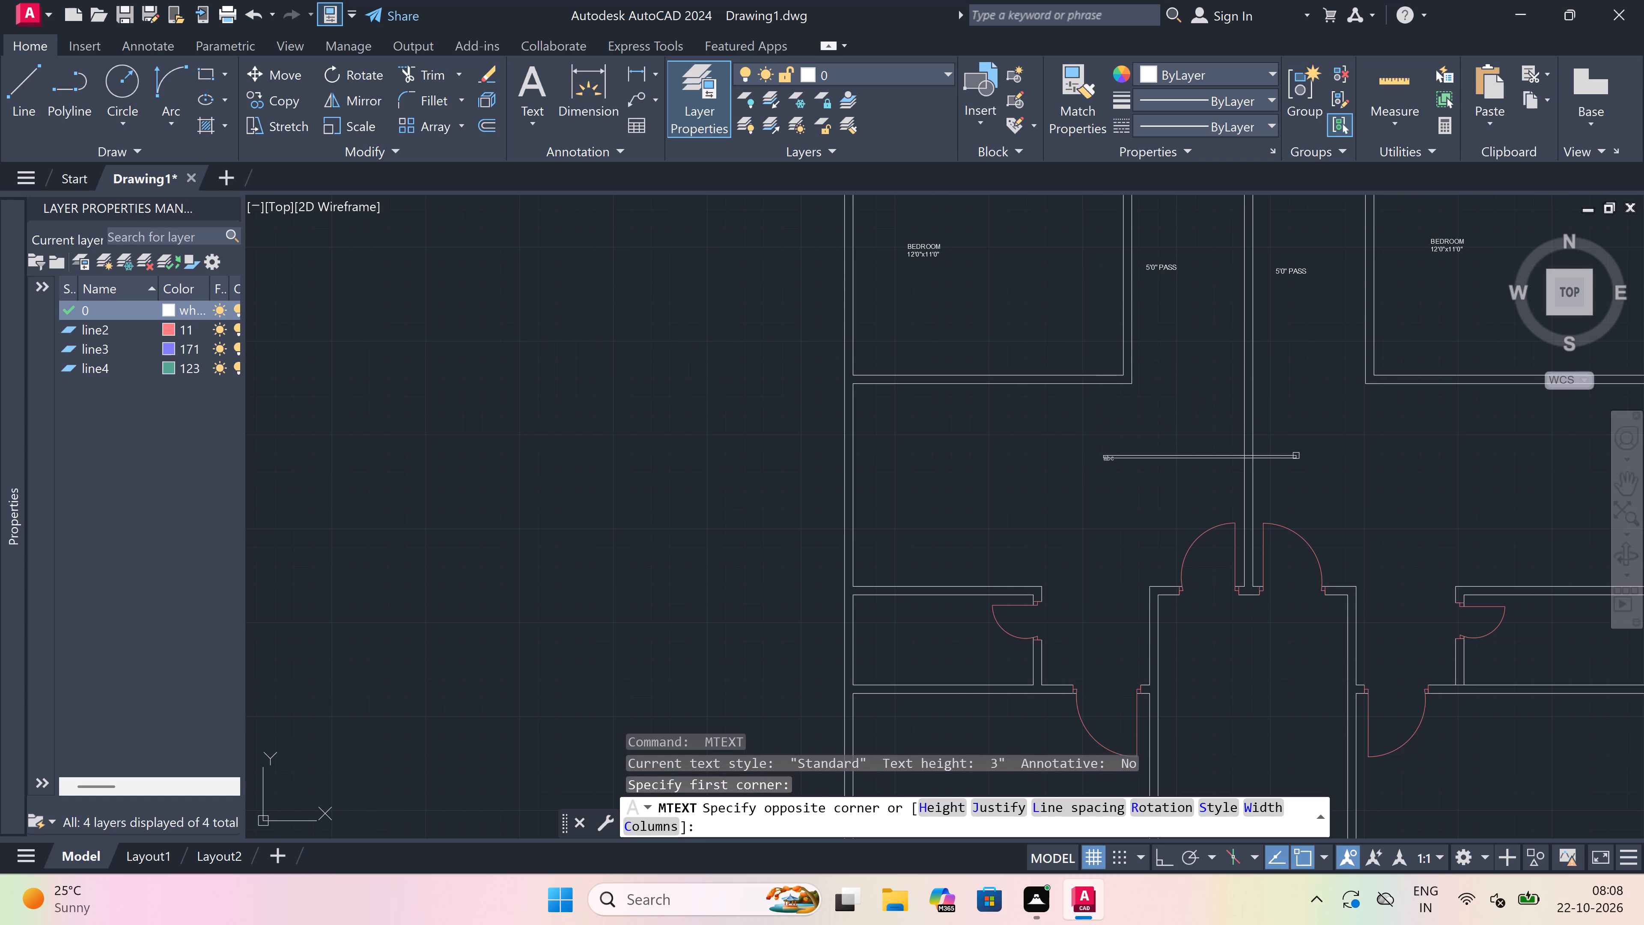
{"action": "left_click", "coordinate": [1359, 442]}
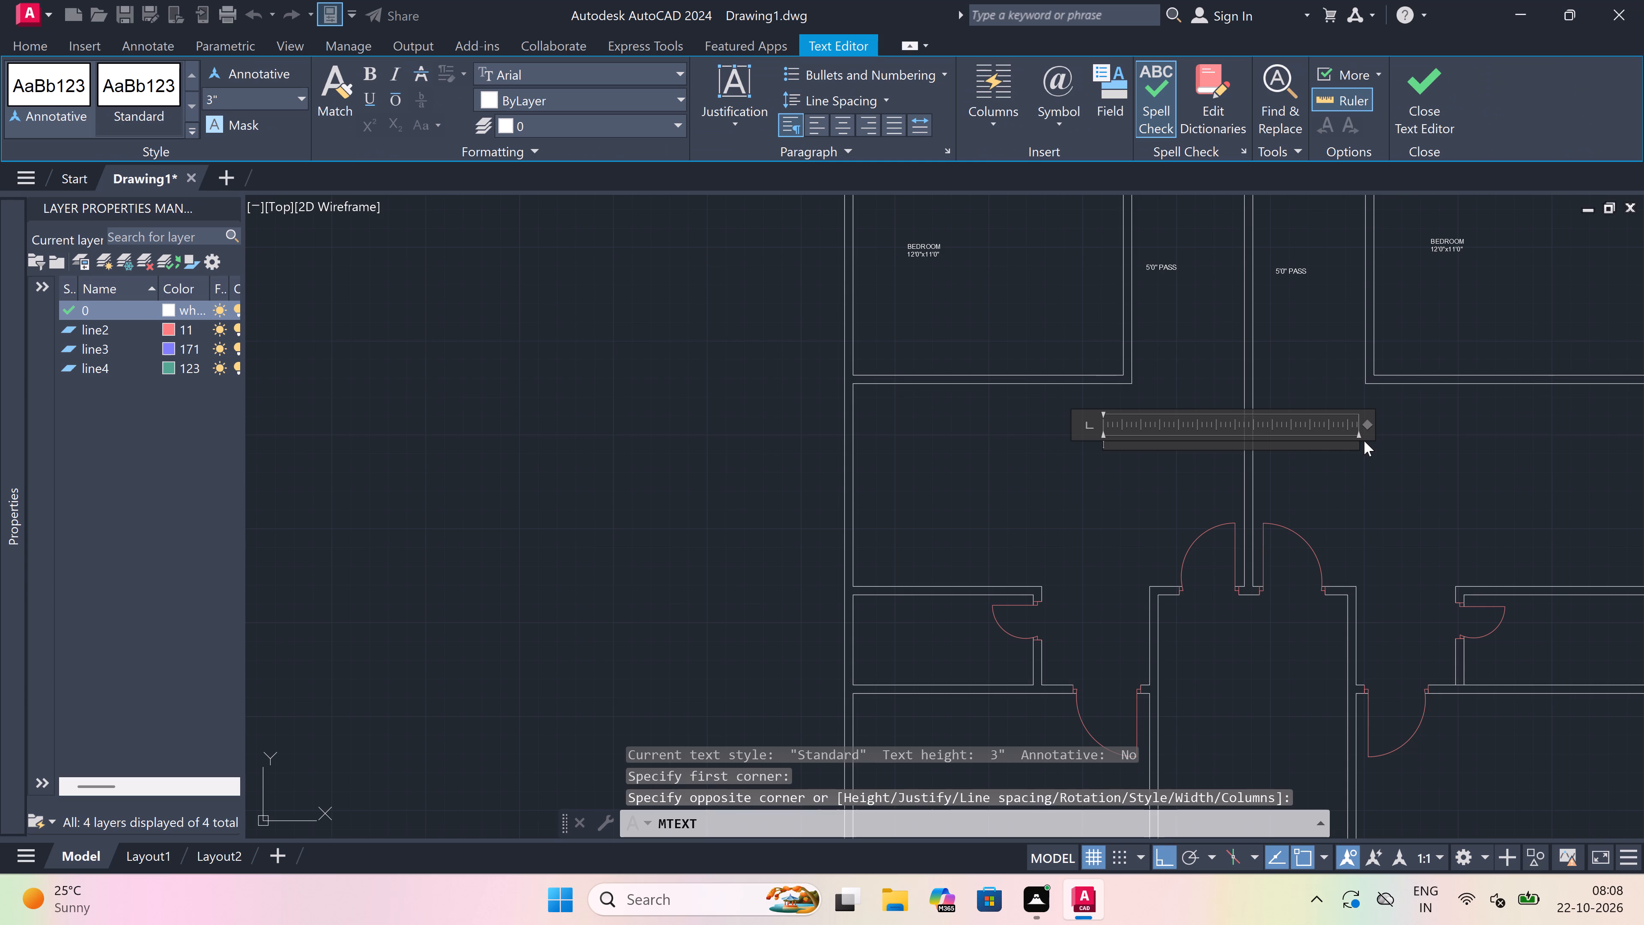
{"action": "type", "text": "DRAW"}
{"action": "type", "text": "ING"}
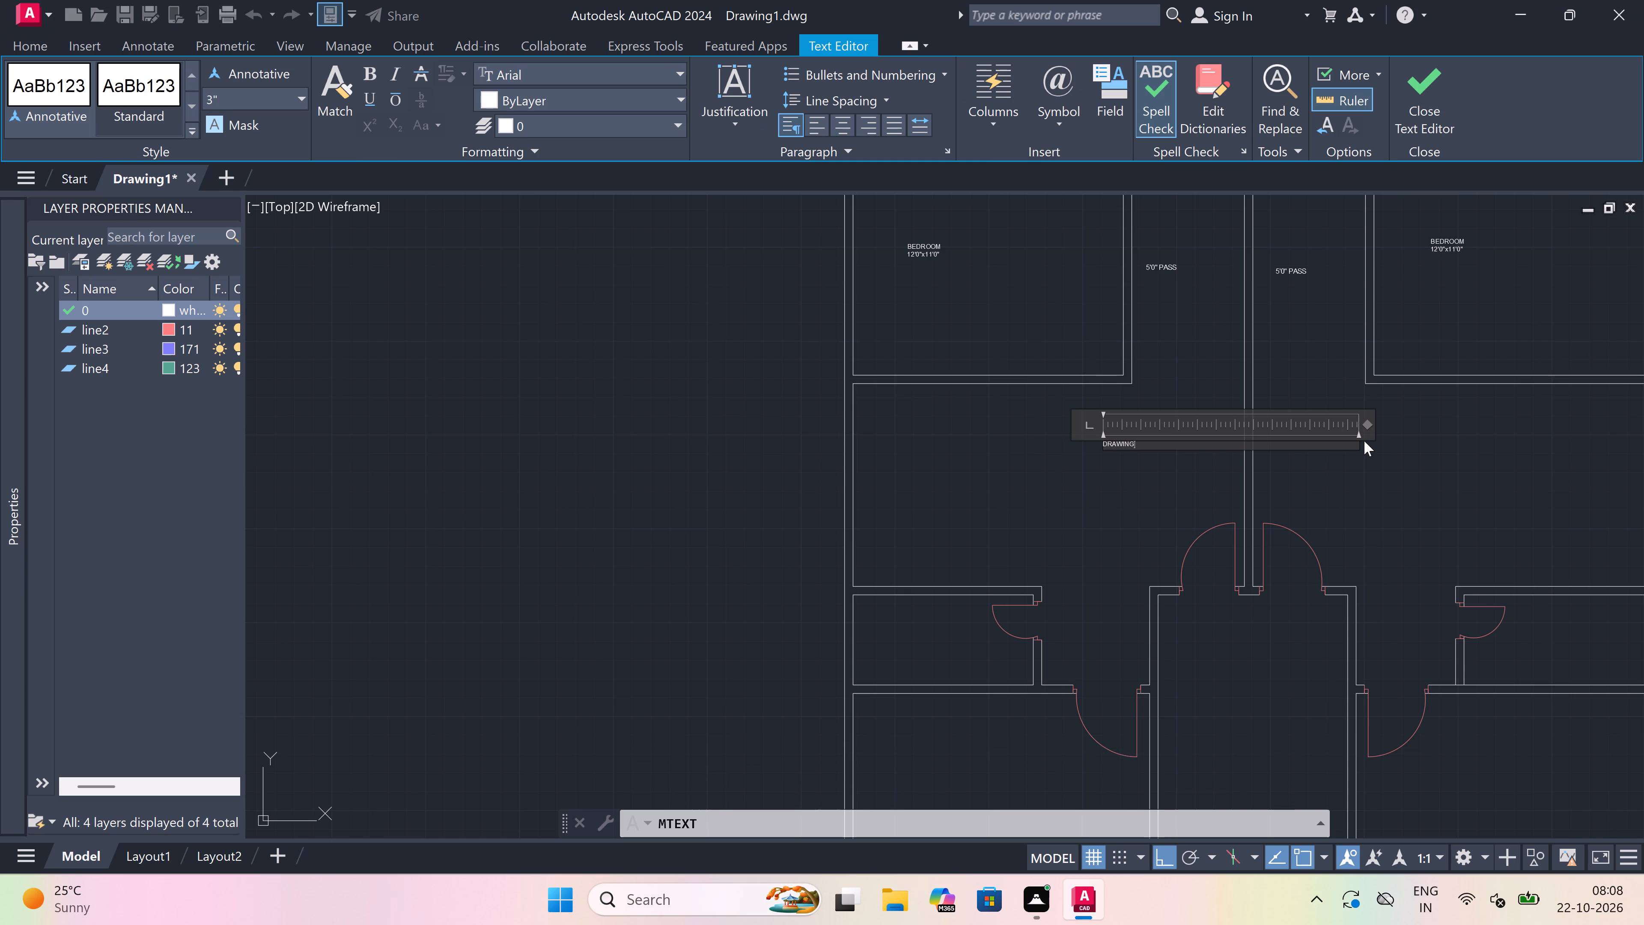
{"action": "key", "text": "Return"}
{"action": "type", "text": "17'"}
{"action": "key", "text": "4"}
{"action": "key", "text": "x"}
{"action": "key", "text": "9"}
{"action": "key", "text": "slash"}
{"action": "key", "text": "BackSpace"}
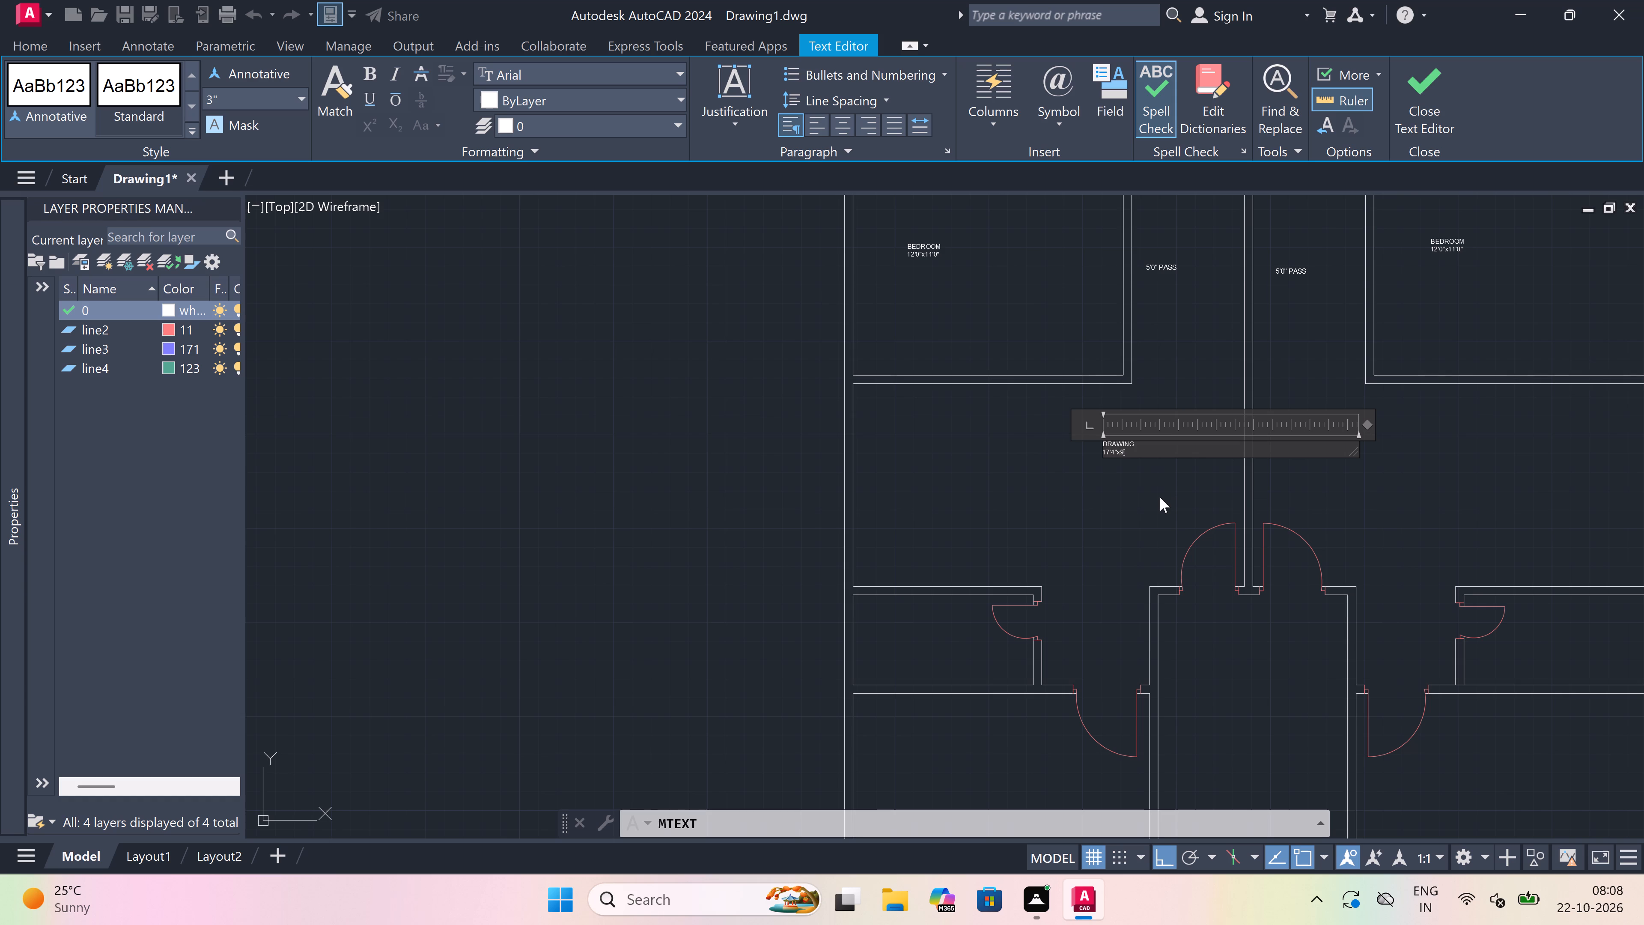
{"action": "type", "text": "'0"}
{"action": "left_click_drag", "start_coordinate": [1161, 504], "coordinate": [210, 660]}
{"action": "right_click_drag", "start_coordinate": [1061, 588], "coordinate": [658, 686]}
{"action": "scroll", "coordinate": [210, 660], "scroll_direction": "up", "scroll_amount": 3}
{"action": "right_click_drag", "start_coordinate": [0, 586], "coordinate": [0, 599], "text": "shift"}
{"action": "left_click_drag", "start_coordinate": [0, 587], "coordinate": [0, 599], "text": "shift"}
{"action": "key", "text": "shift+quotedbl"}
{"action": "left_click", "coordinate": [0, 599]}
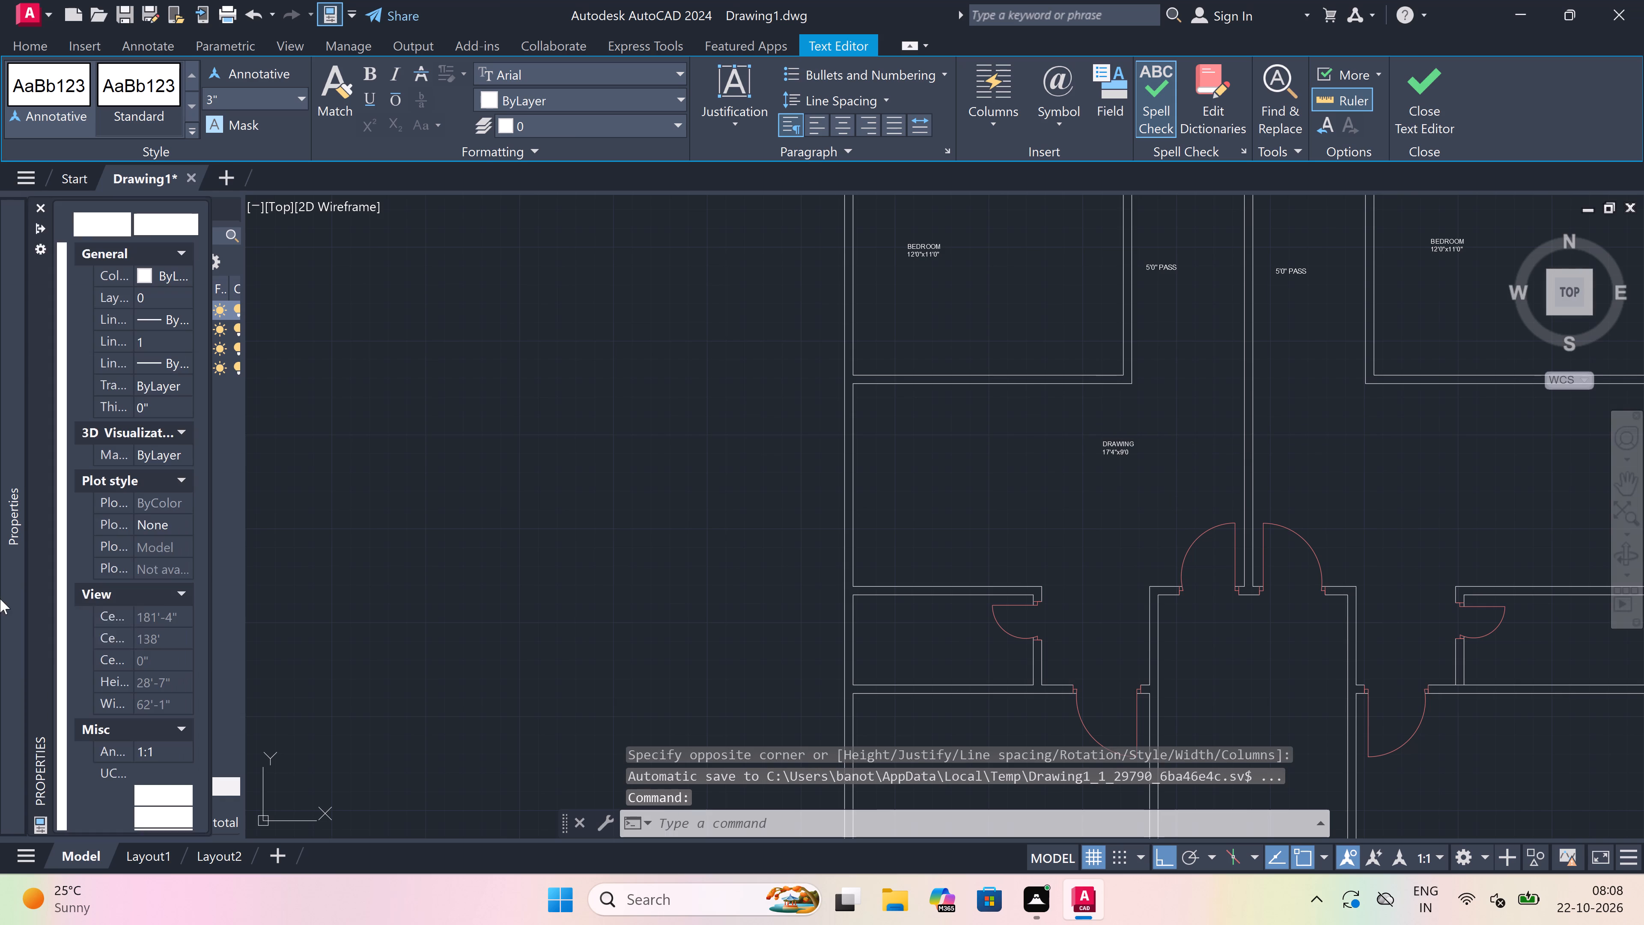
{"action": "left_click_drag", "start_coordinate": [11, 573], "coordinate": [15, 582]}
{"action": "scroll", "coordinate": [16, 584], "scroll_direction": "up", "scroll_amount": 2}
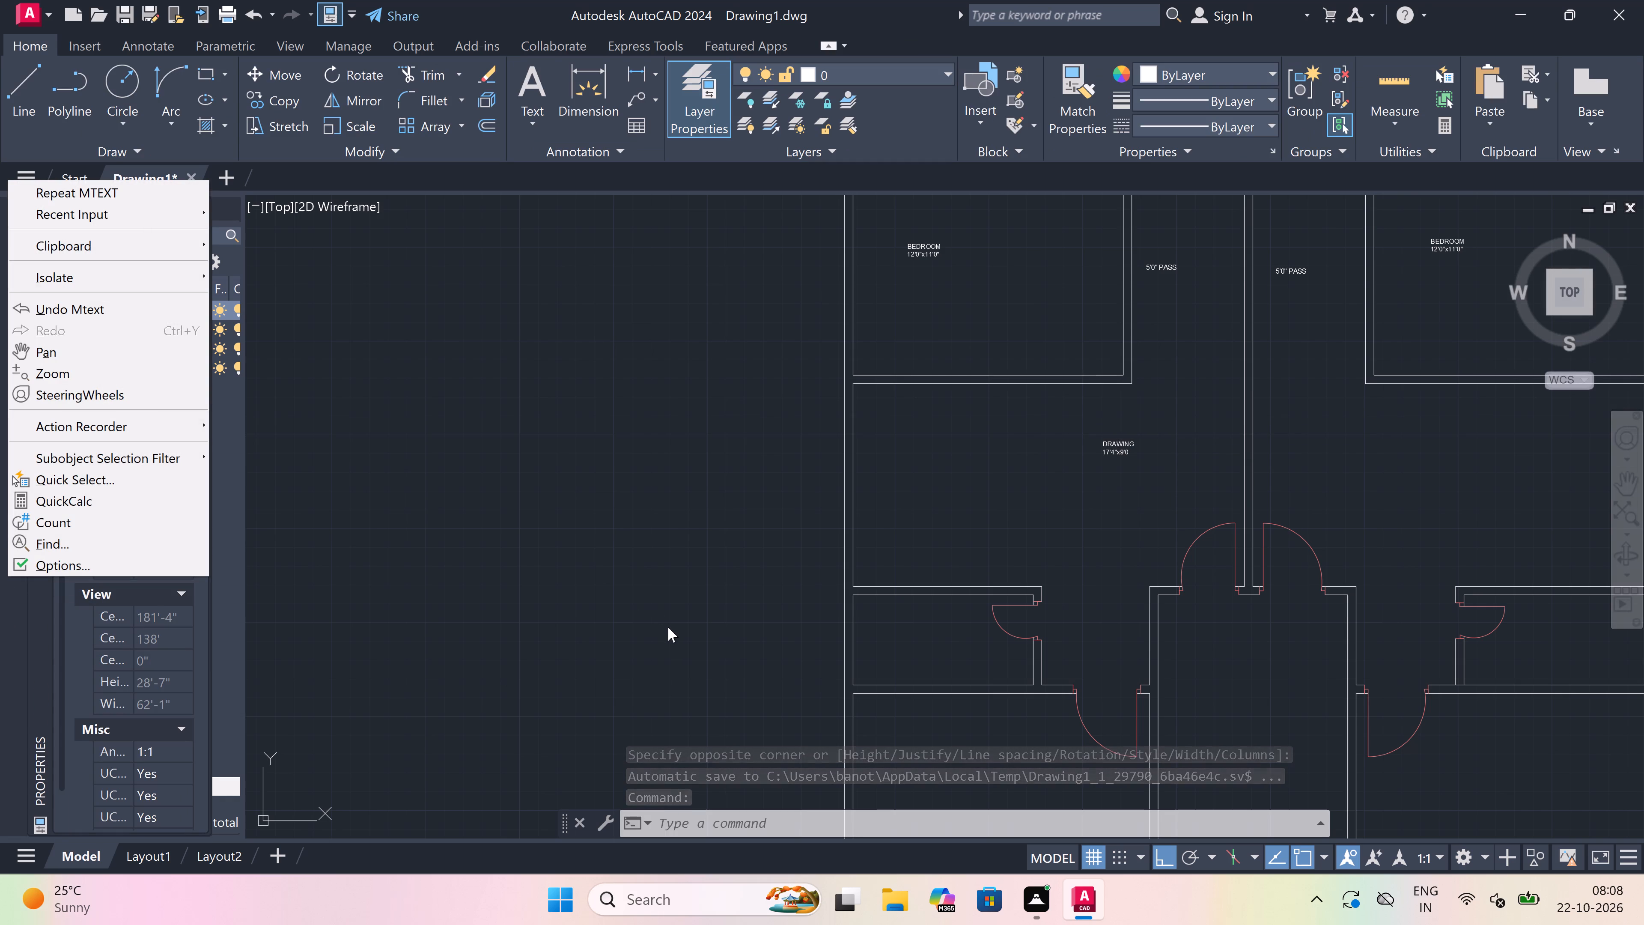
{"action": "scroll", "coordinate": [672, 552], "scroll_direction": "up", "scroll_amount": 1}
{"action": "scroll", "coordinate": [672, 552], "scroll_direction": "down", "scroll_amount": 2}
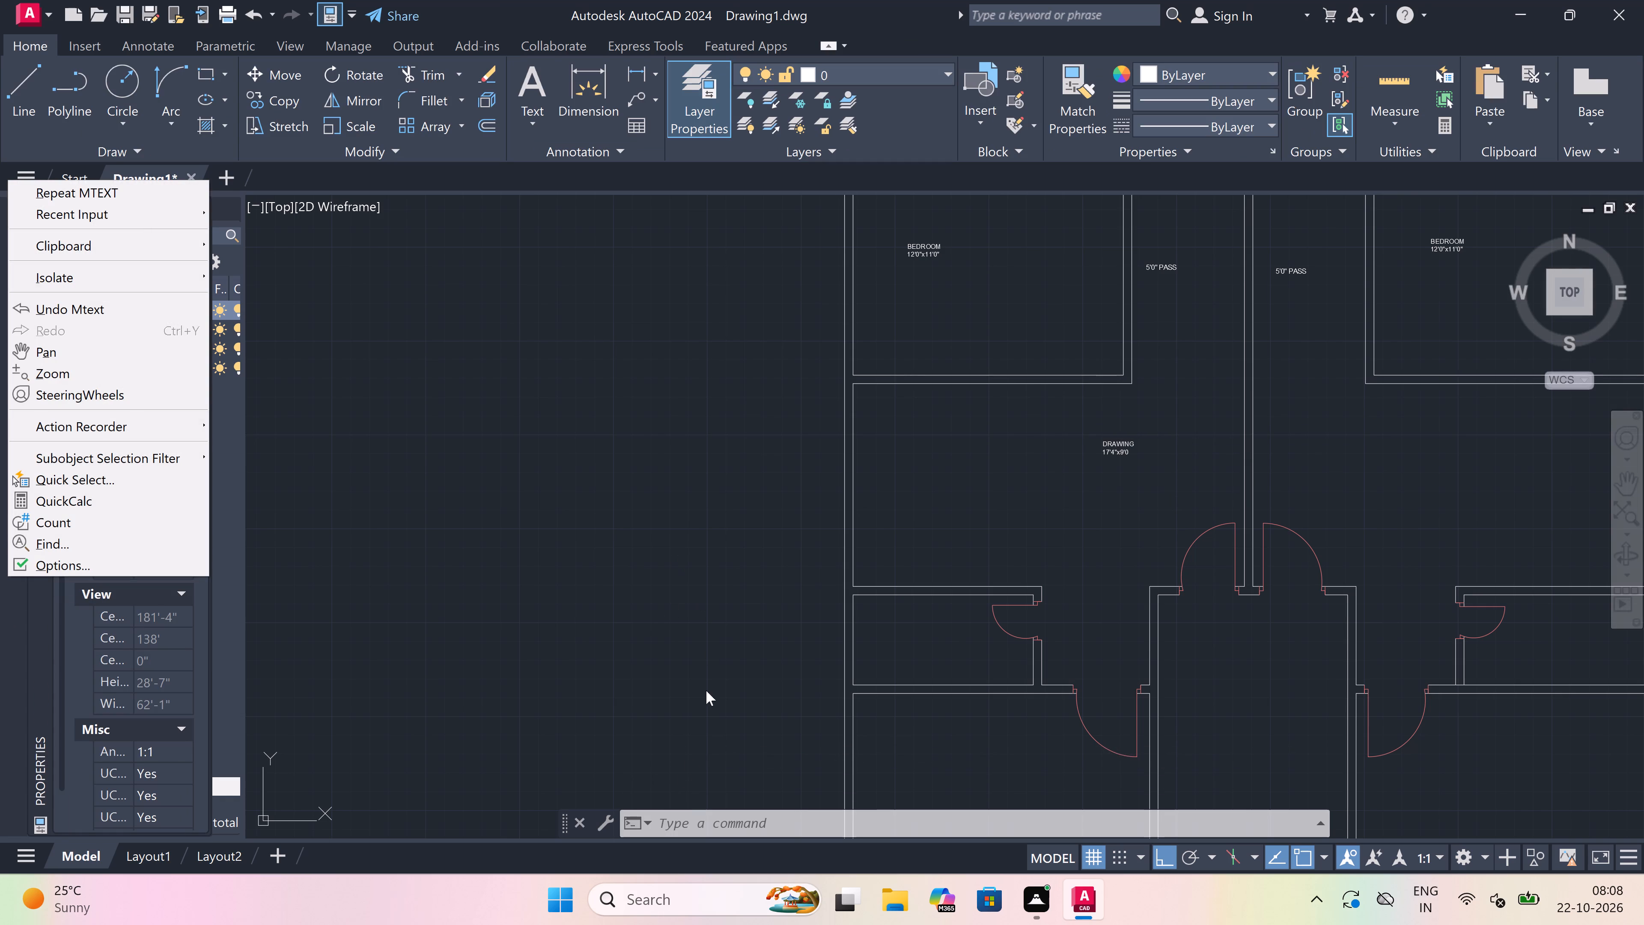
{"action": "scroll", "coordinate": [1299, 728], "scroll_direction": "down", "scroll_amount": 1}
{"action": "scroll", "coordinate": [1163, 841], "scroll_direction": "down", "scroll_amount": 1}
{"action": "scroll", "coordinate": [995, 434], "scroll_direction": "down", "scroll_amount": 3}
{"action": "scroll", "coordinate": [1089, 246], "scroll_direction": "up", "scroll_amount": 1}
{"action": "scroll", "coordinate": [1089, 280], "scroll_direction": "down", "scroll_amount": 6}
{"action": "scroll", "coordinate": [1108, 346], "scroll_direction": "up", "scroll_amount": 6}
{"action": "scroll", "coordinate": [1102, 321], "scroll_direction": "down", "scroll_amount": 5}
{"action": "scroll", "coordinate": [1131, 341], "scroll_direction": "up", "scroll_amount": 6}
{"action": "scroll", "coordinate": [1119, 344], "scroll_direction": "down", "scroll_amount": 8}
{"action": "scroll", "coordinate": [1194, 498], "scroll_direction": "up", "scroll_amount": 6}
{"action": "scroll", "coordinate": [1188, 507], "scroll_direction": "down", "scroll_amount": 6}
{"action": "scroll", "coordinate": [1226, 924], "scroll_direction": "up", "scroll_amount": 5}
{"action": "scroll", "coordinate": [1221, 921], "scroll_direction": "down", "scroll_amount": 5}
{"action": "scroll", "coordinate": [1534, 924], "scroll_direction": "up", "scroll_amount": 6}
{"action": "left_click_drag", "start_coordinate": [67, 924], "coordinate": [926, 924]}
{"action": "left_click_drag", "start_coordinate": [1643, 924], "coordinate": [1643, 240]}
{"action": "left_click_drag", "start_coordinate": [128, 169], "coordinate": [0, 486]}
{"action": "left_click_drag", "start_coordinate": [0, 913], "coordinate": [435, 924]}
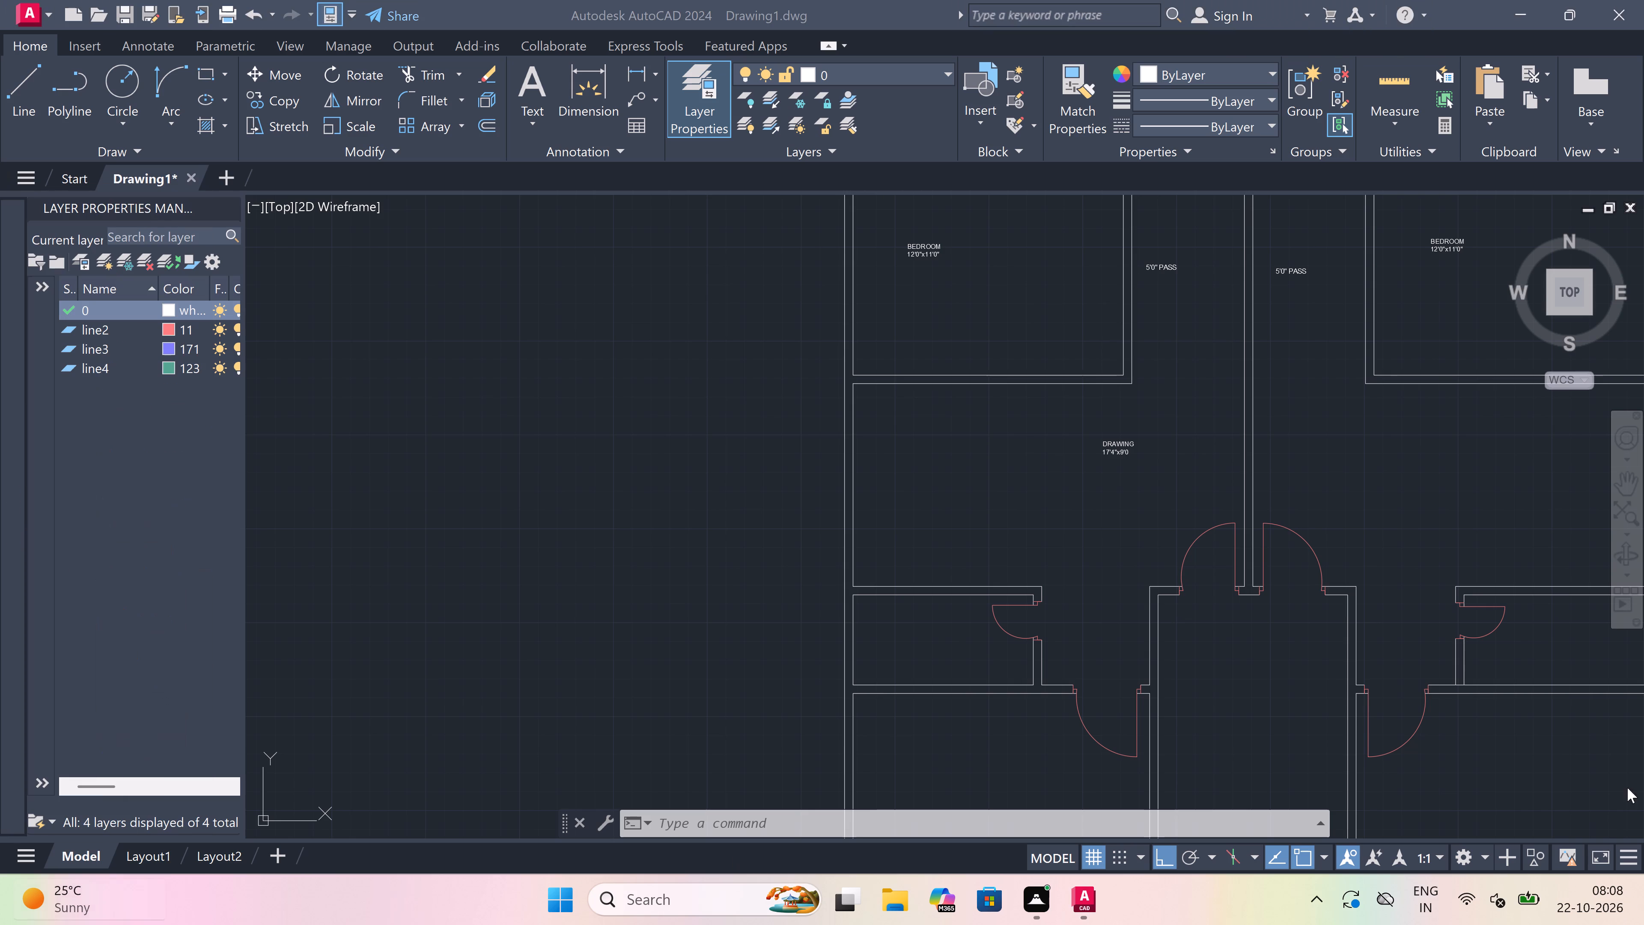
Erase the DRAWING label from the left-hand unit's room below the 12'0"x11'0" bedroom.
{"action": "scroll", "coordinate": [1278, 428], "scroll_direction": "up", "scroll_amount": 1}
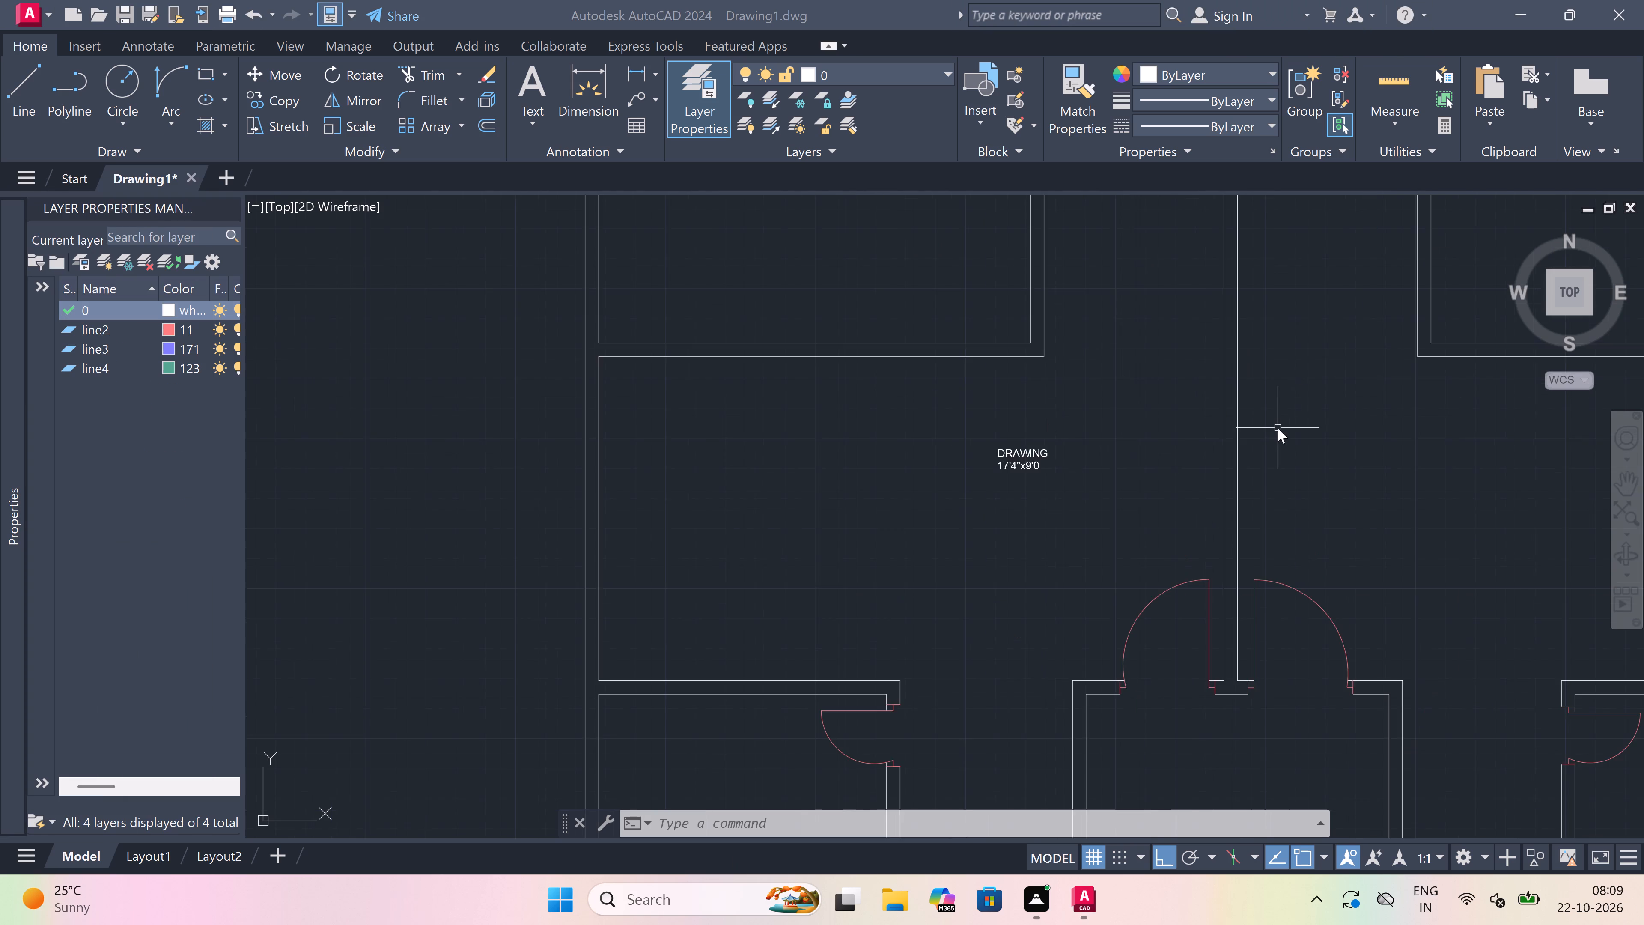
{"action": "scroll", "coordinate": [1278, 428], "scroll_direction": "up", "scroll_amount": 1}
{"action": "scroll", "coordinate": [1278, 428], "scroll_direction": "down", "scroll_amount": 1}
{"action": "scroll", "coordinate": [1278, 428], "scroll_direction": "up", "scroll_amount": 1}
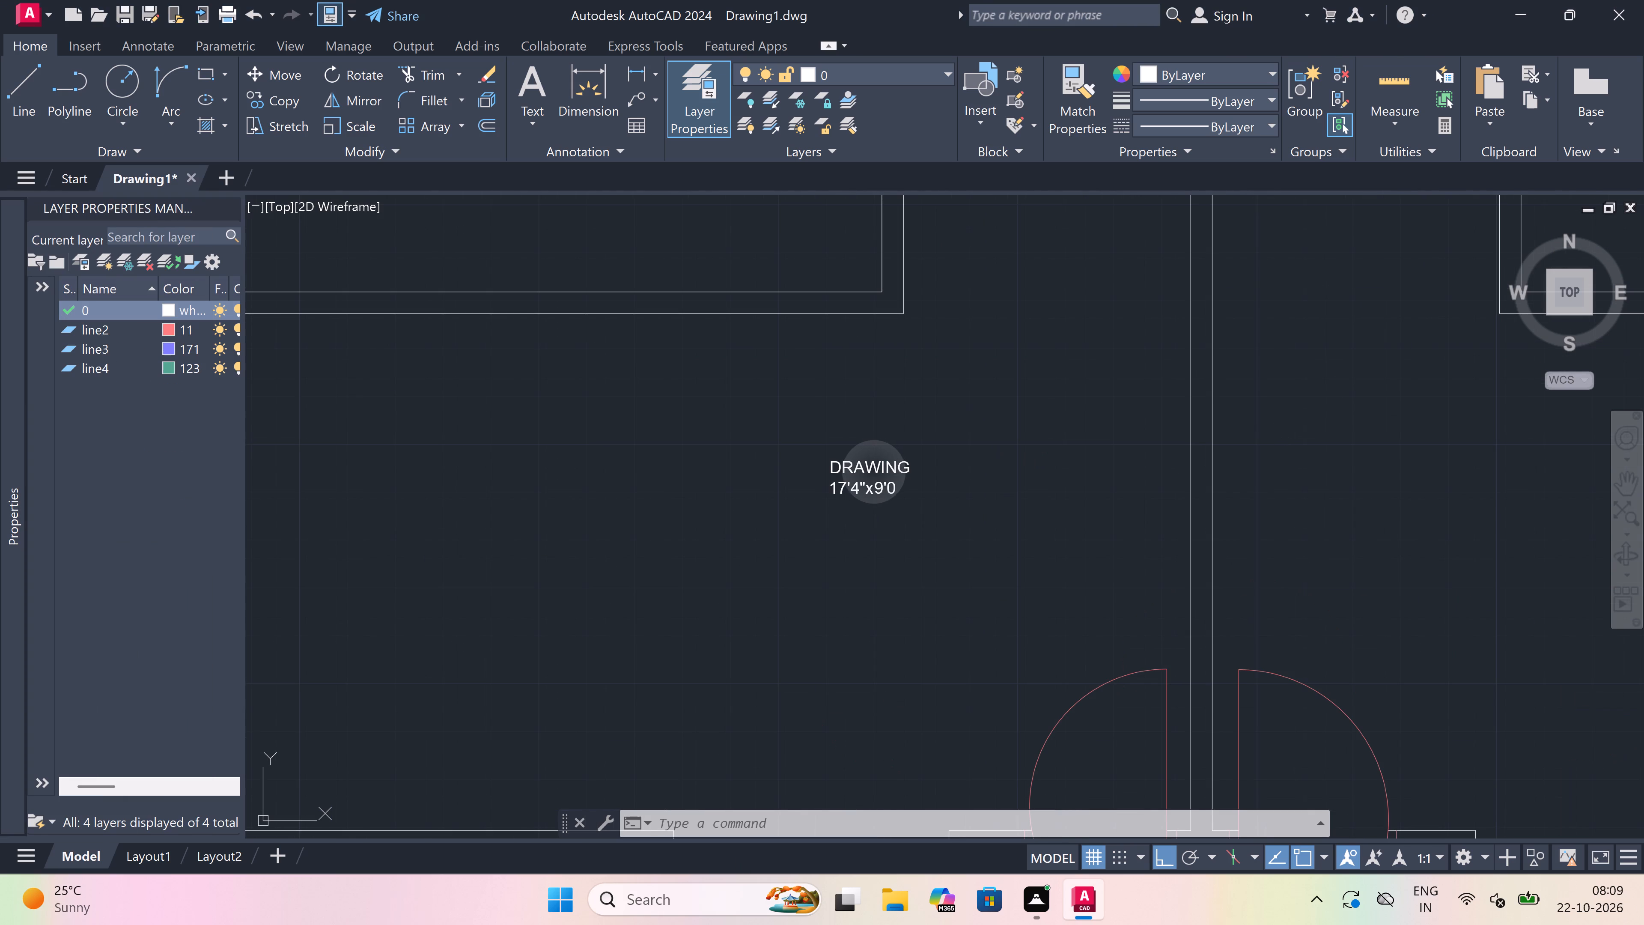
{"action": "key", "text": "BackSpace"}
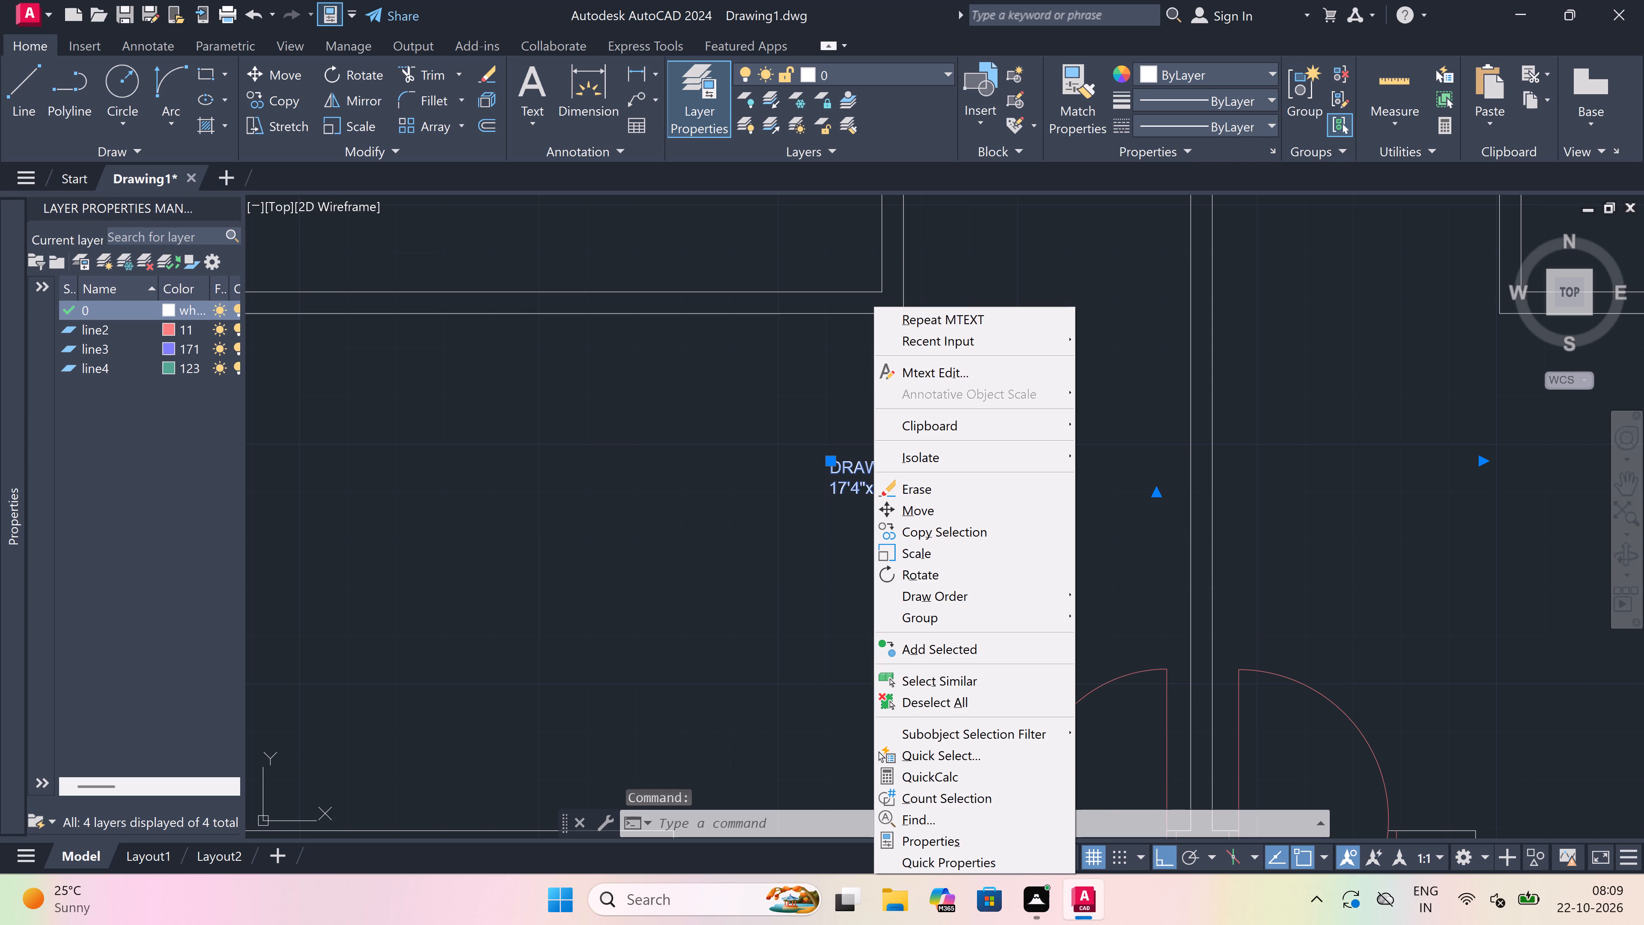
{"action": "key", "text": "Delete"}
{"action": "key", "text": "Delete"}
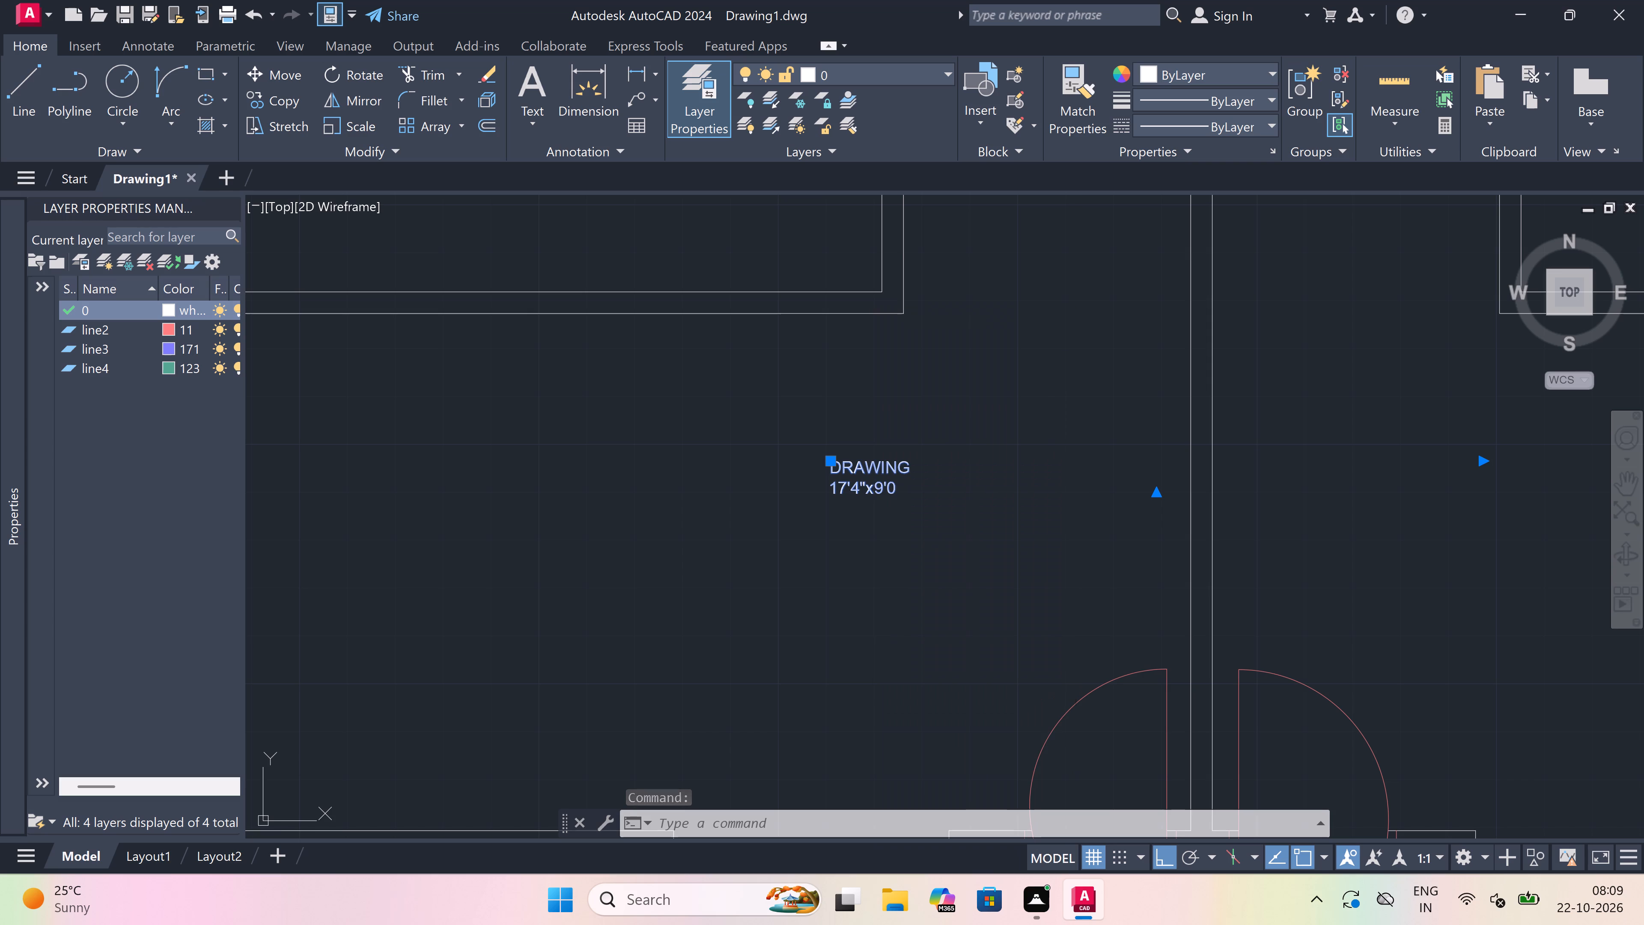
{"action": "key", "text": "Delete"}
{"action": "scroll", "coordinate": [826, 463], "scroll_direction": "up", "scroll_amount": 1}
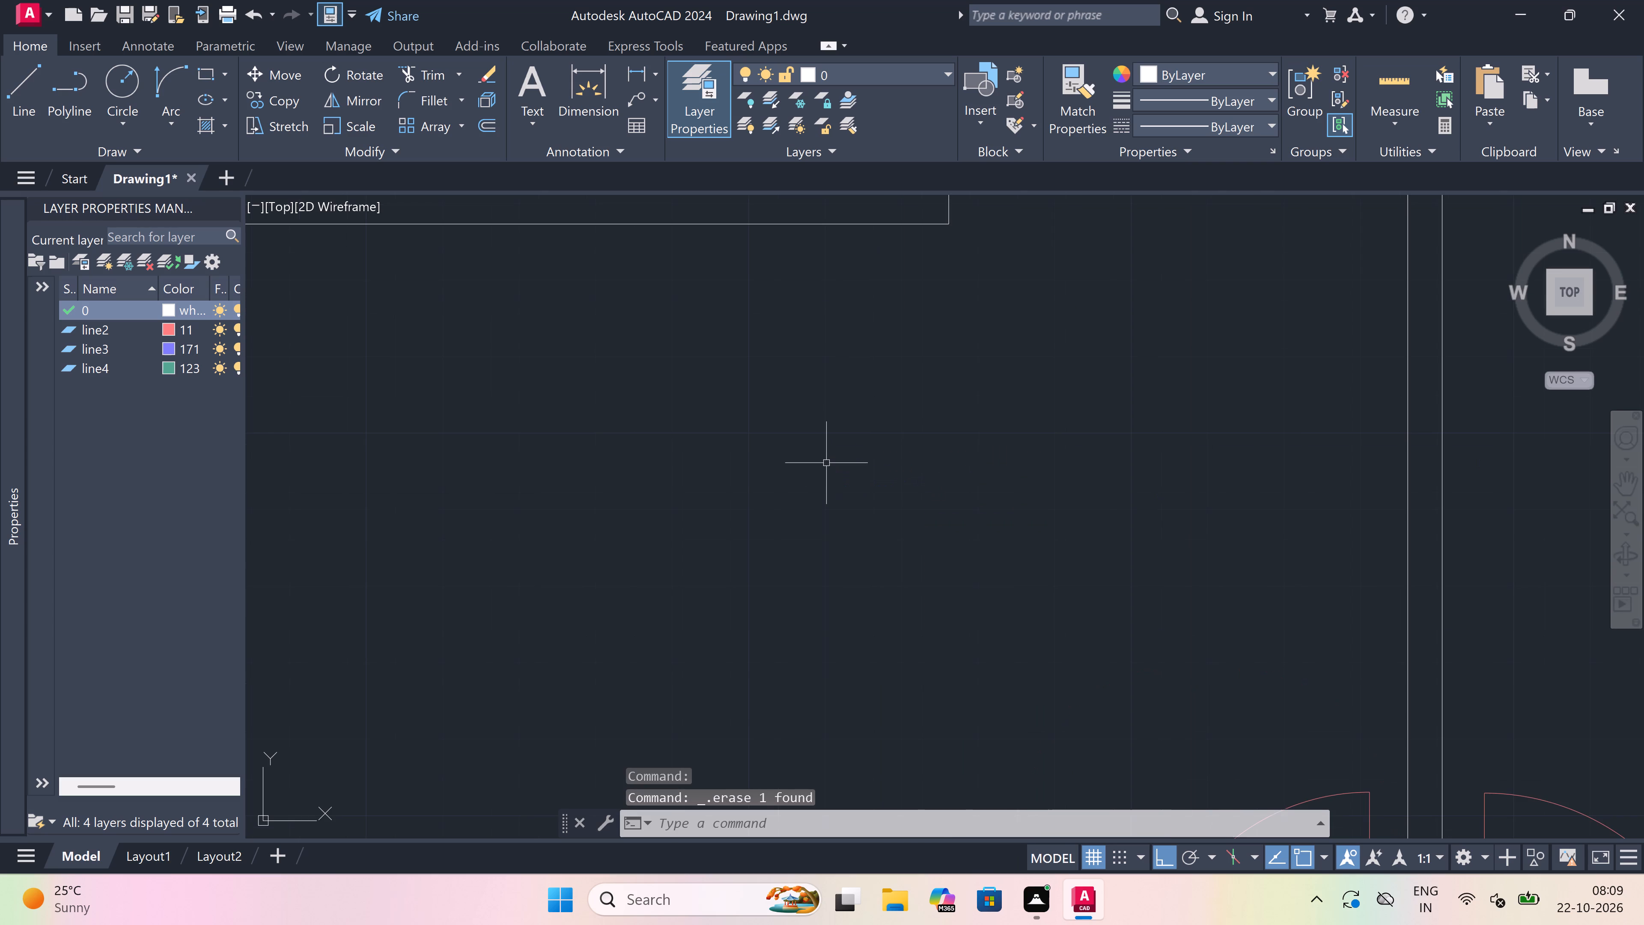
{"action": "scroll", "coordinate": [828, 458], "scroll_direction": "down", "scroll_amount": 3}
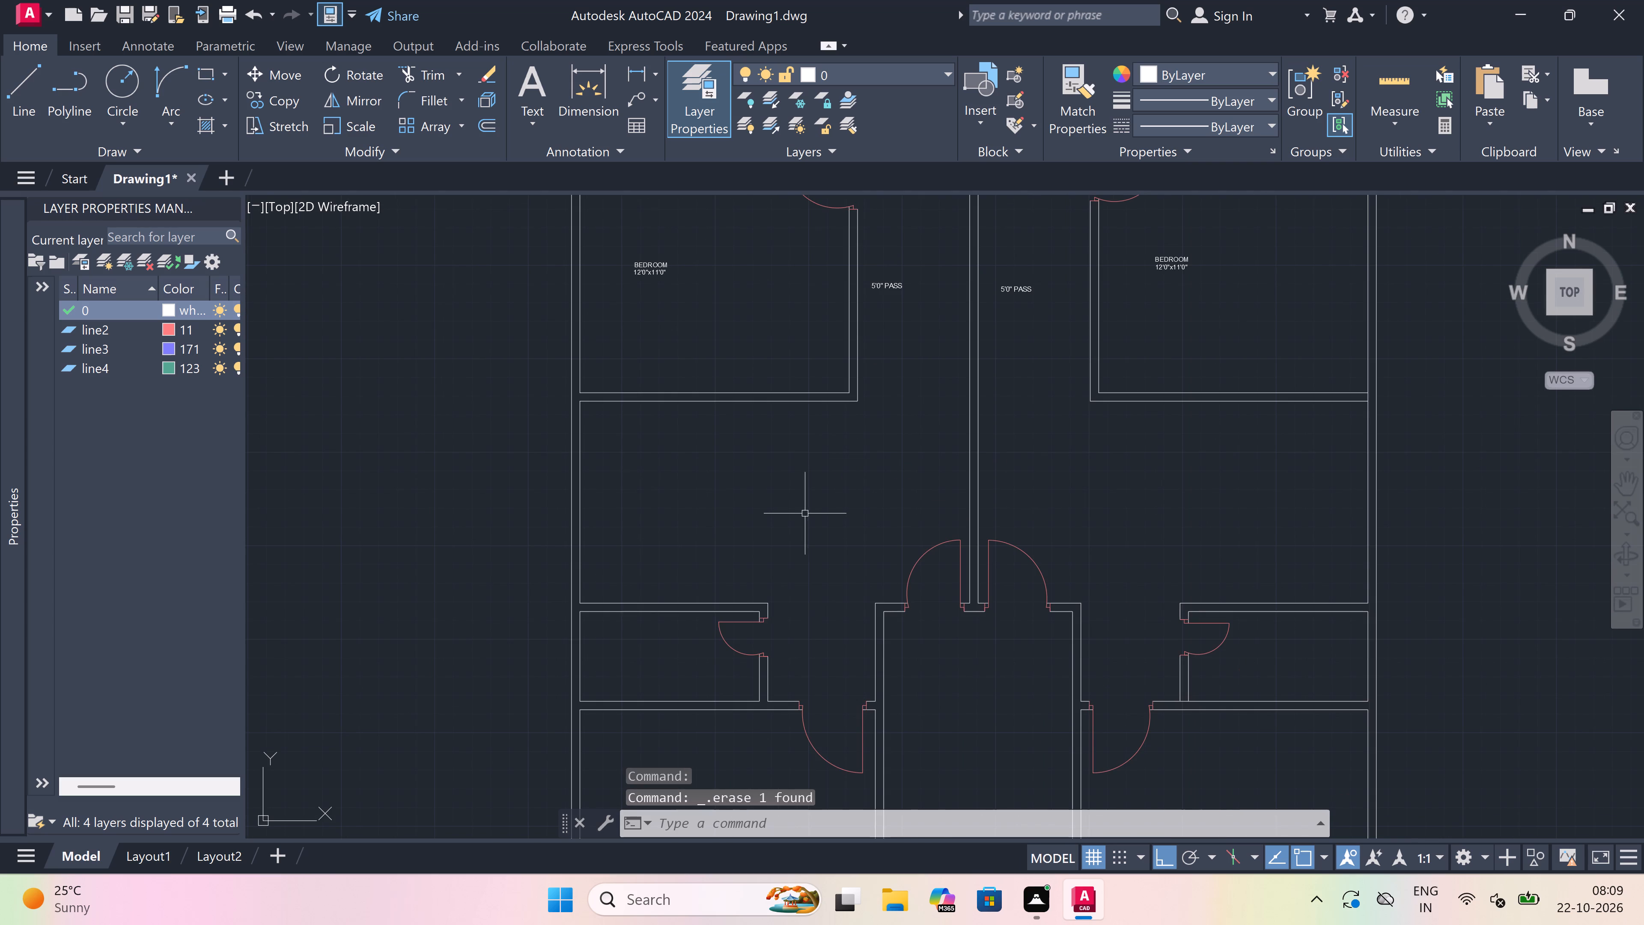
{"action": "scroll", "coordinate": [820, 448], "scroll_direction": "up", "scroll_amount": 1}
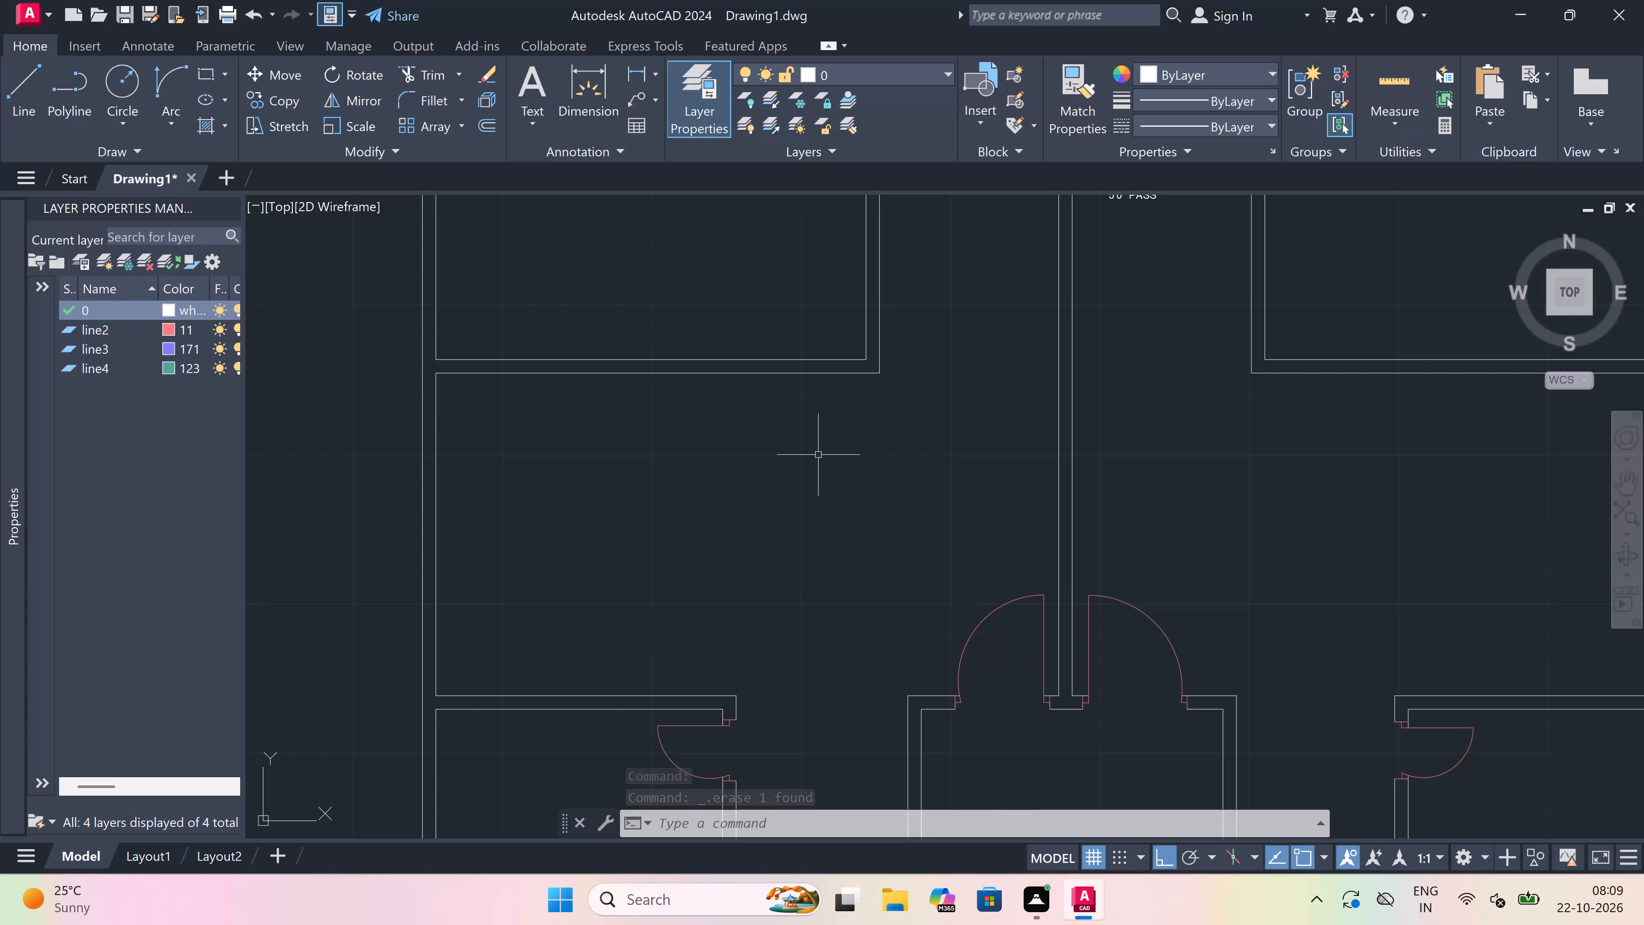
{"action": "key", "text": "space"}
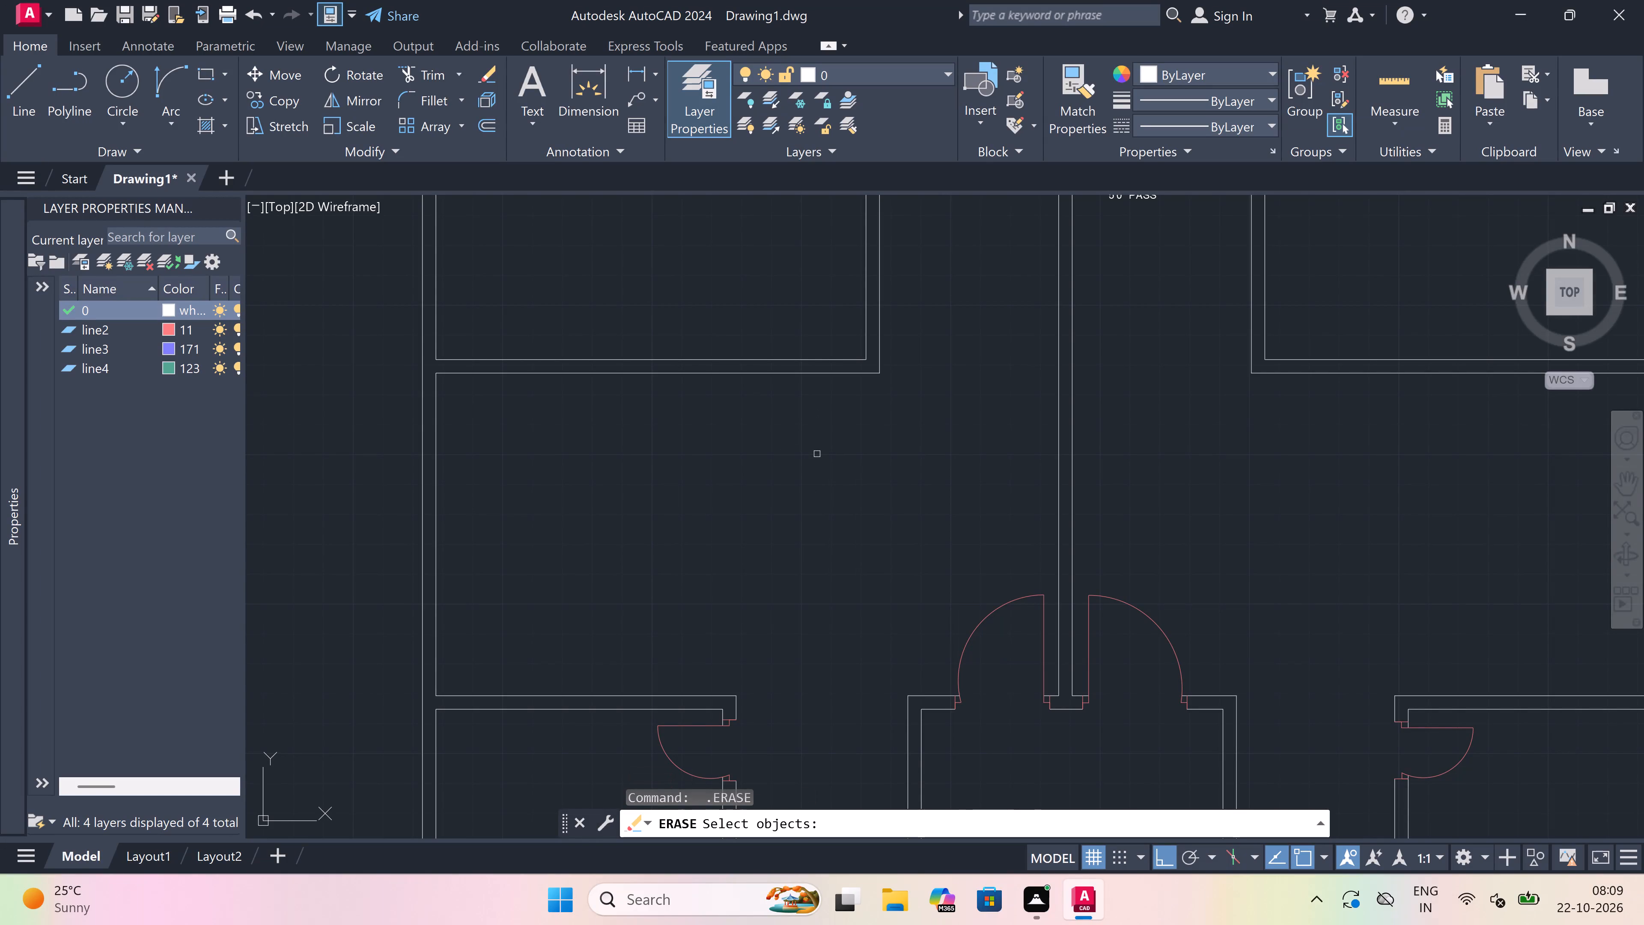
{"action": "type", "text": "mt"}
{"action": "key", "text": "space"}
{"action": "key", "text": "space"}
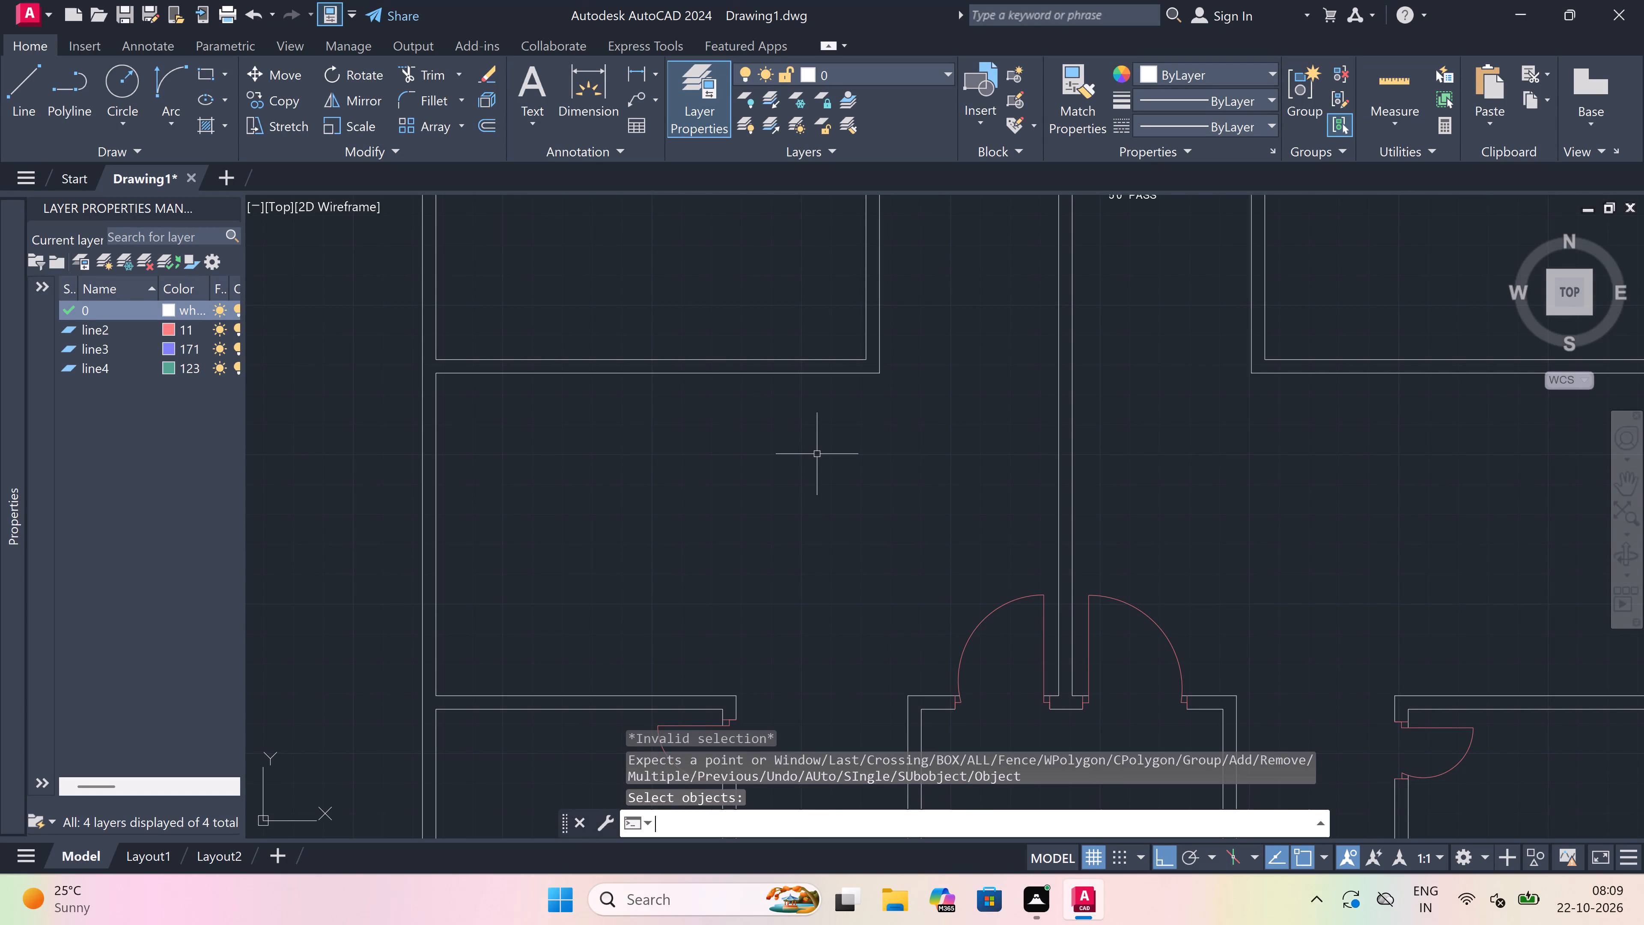
Add a multiline text label reading DRAWING with 17'4"x9'0" below it in the left-hand unit's room below the 12'0"x11'0" bedroom.
{"action": "type", "text": "mt"}
{"action": "key", "text": "space"}
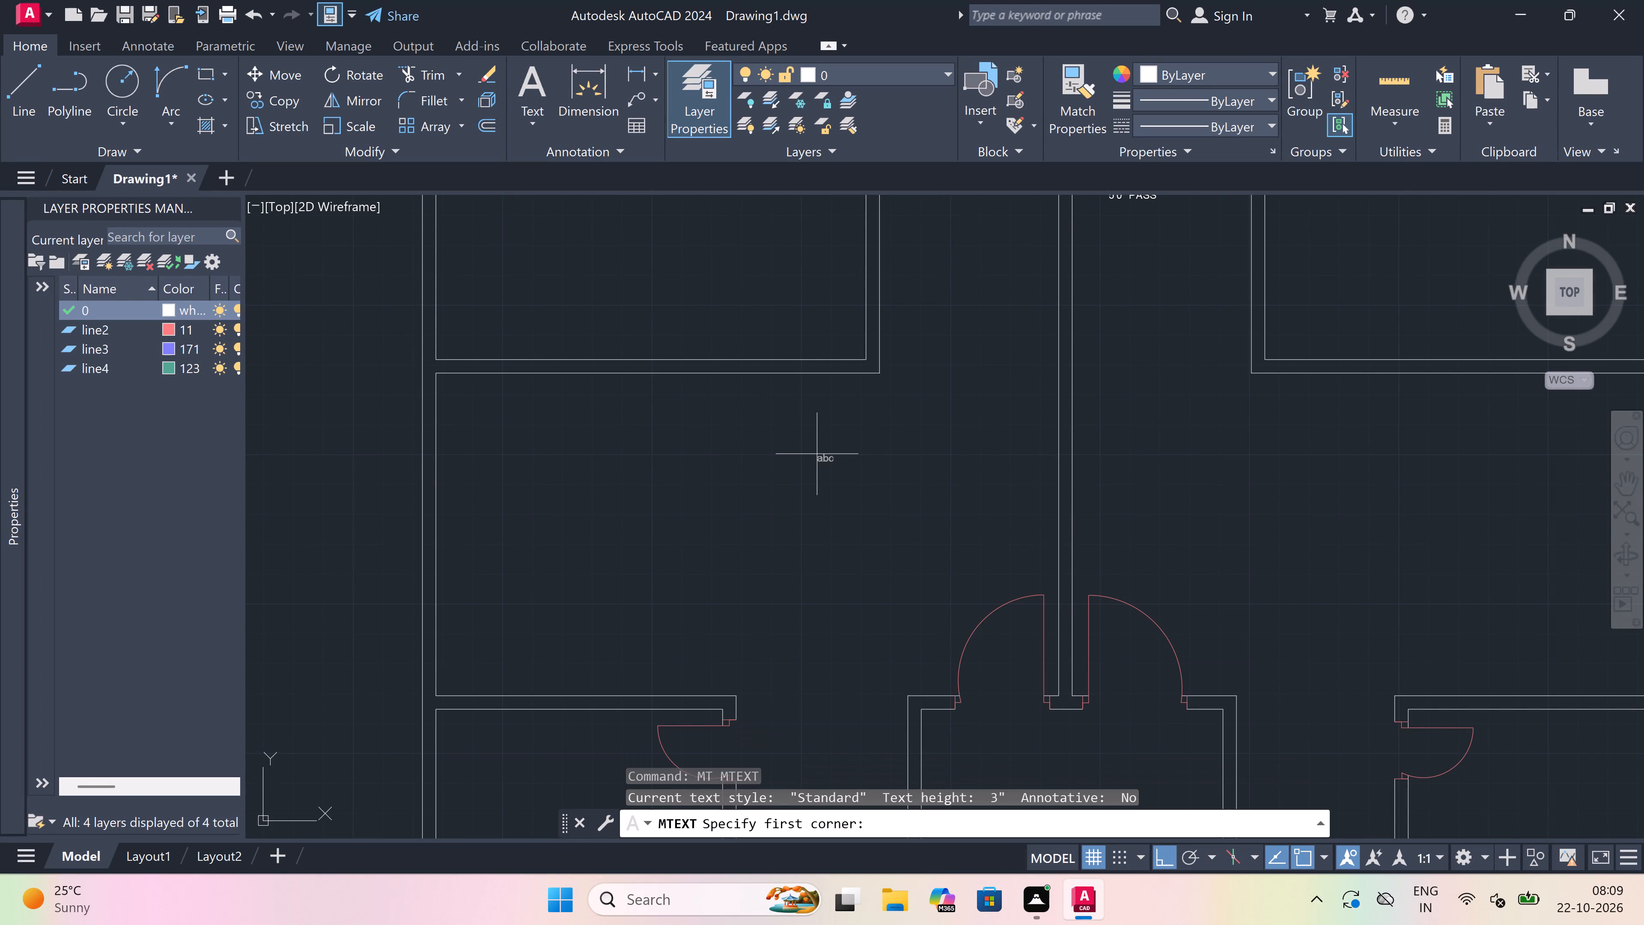
{"action": "left_click_drag", "start_coordinate": [820, 452], "coordinate": [1144, 461]}
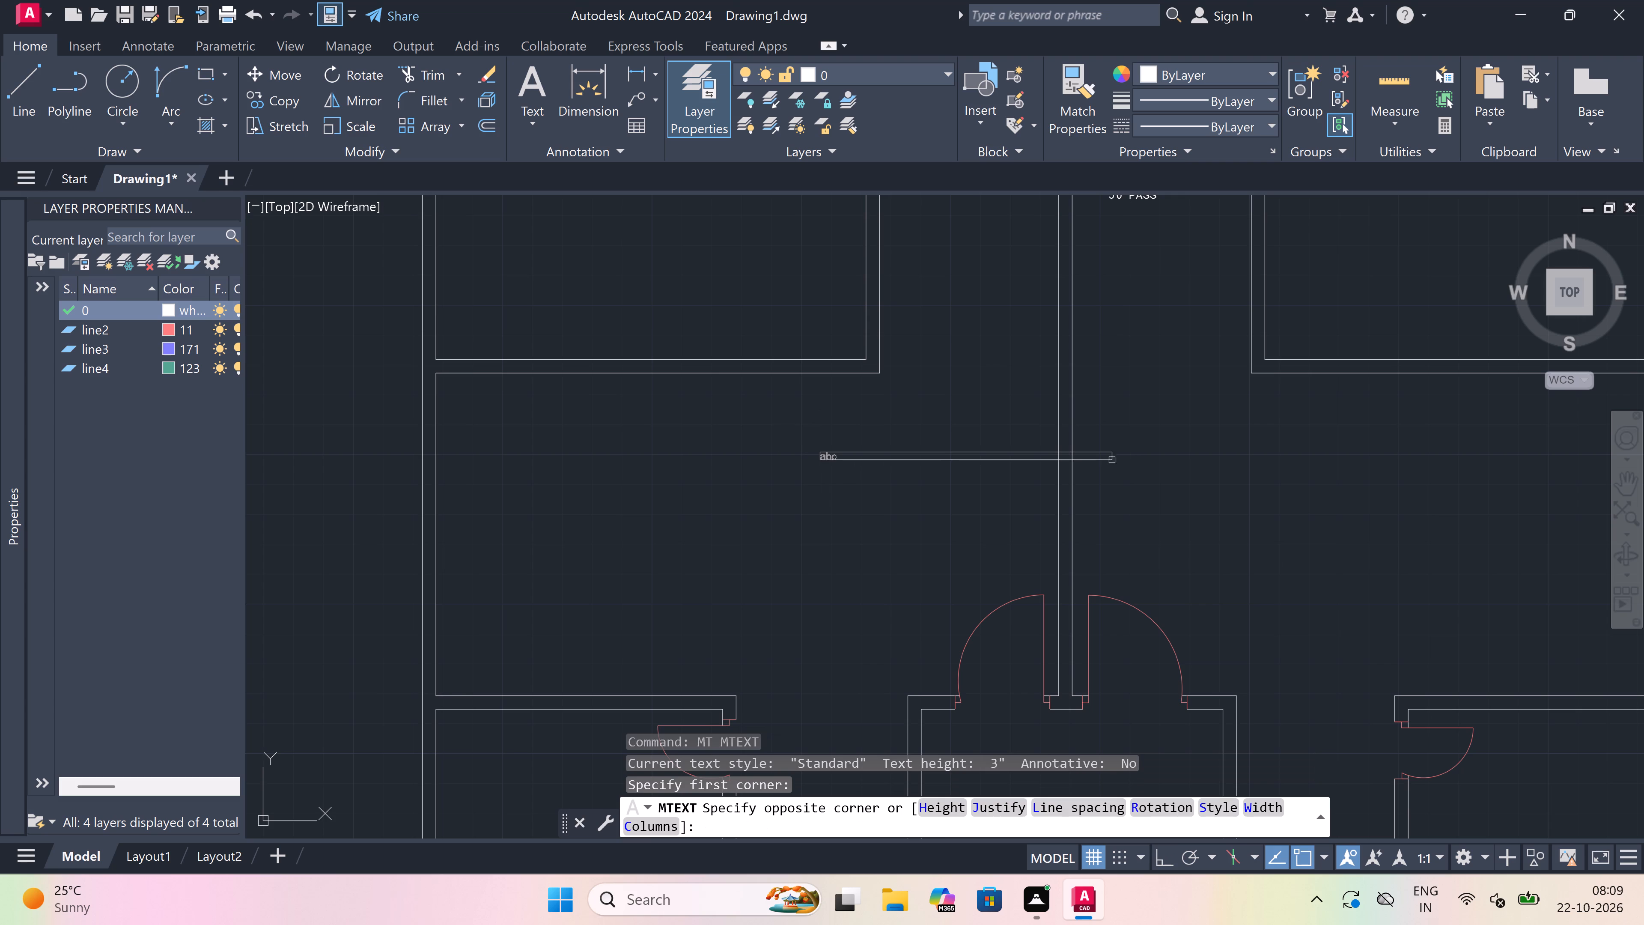
{"action": "left_click_drag", "start_coordinate": [1144, 461], "coordinate": [1147, 503]}
{"action": "left_click", "coordinate": [1147, 503]}
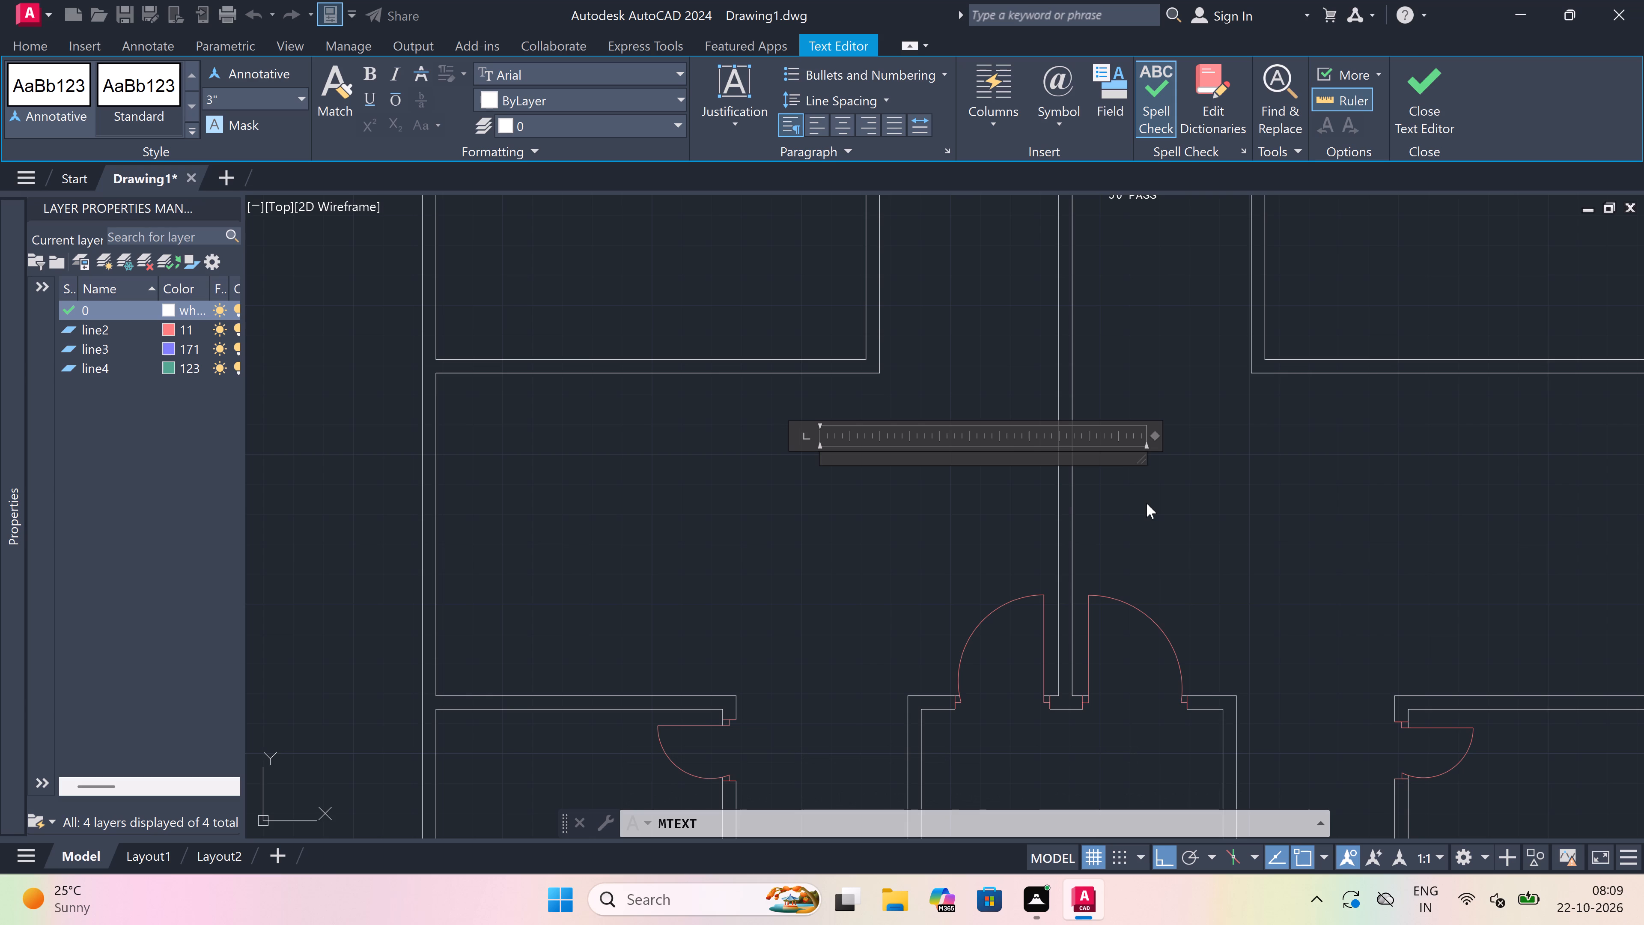
{"action": "key", "text": "space"}
{"action": "key", "text": "space"}
{"action": "type", "text": "DRAWING"}
{"action": "key", "text": "Return"}
{"action": "type", "text": "17'"}
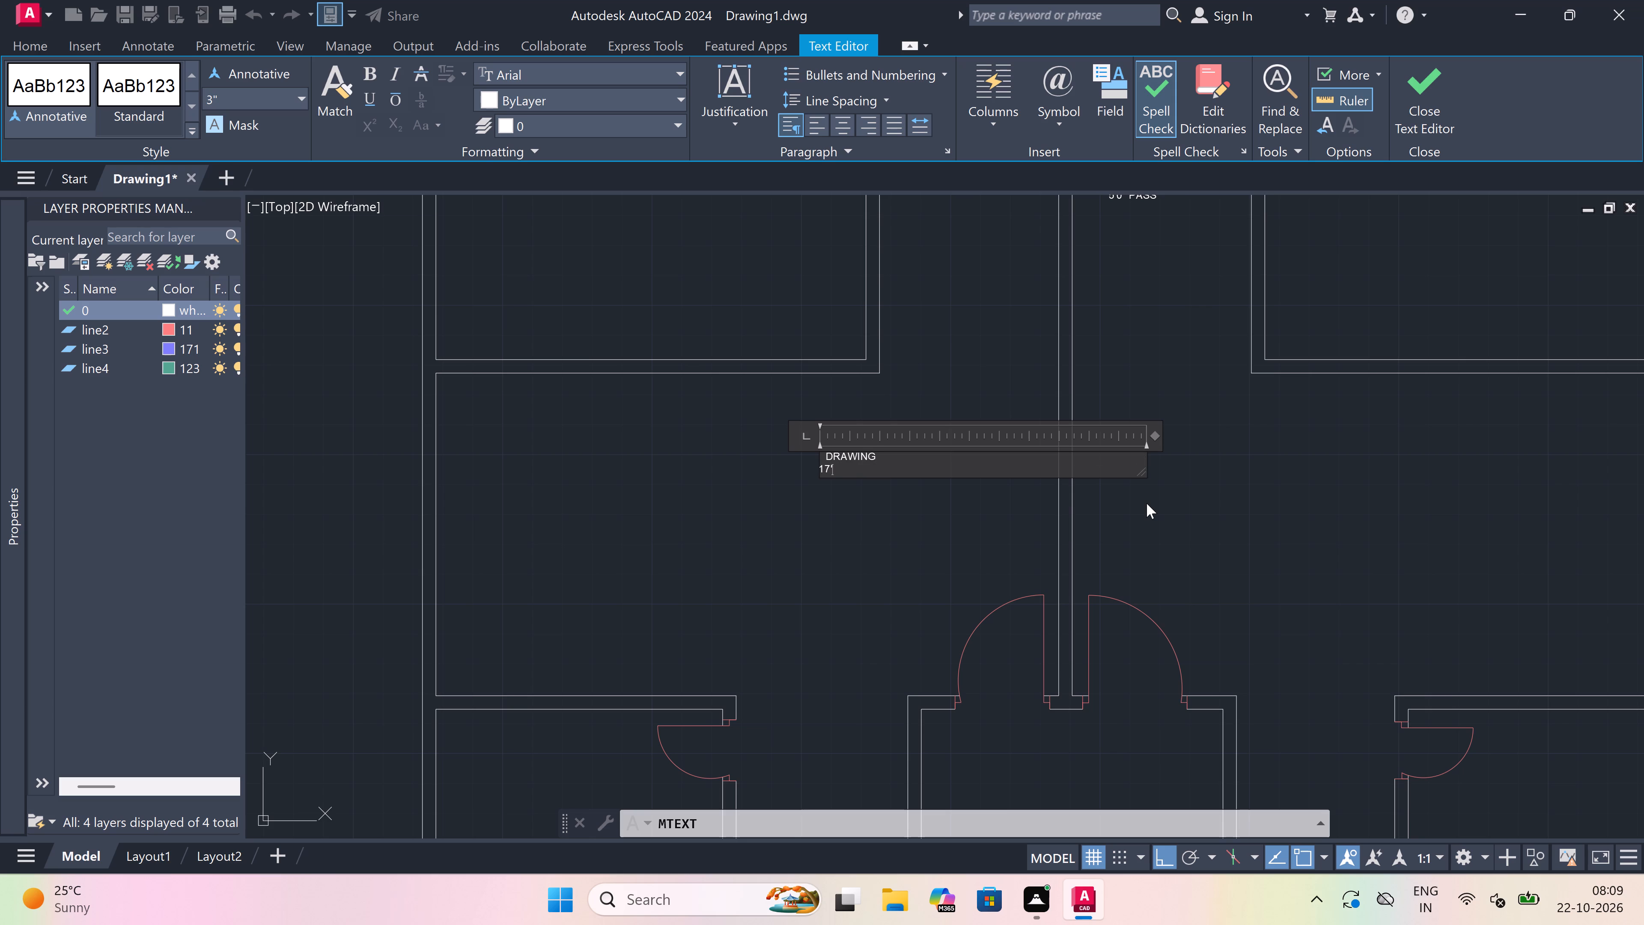
{"action": "key", "text": "9"}
{"action": "key", "text": "BackSpace"}
{"action": "key", "text": "4"}
{"action": "key", "text": "shift+quotedbl"}
{"action": "key", "text": "x"}
{"action": "type", "text": "9'"}
{"action": "type", "text": "0\""}
Indent the 17'4"x9'0" line by two spaces to align it under DRAWING in the left-hand unit's label.
{"action": "scroll", "coordinate": [846, 442], "scroll_direction": "up", "scroll_amount": 2}
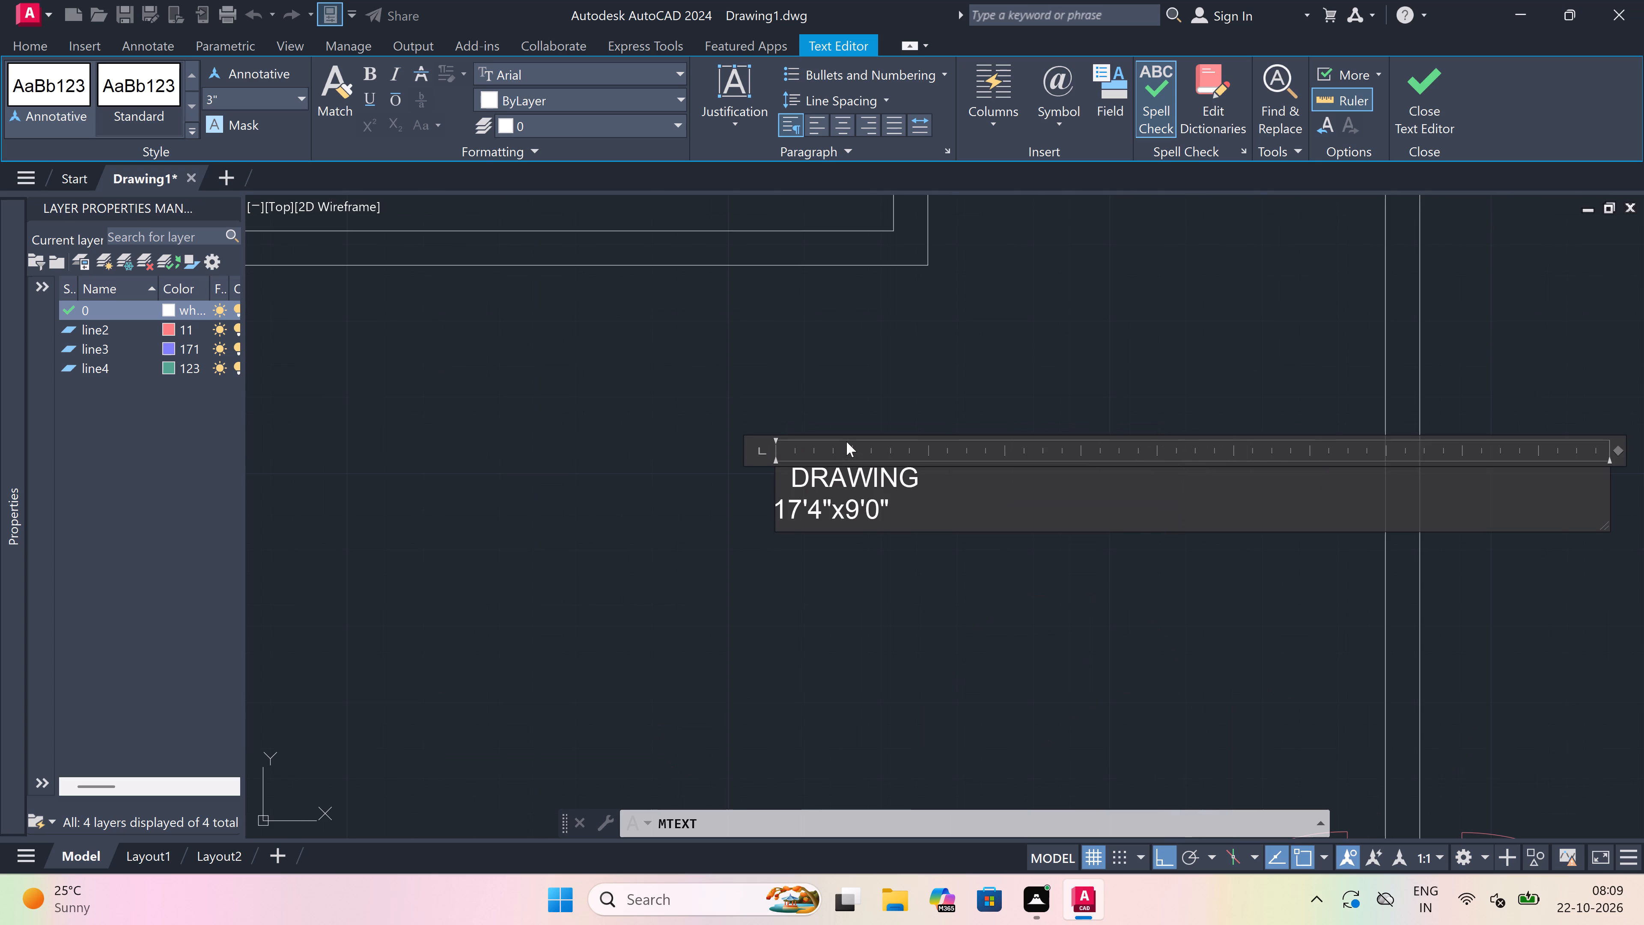
{"action": "scroll", "coordinate": [846, 442], "scroll_direction": "up", "scroll_amount": 1}
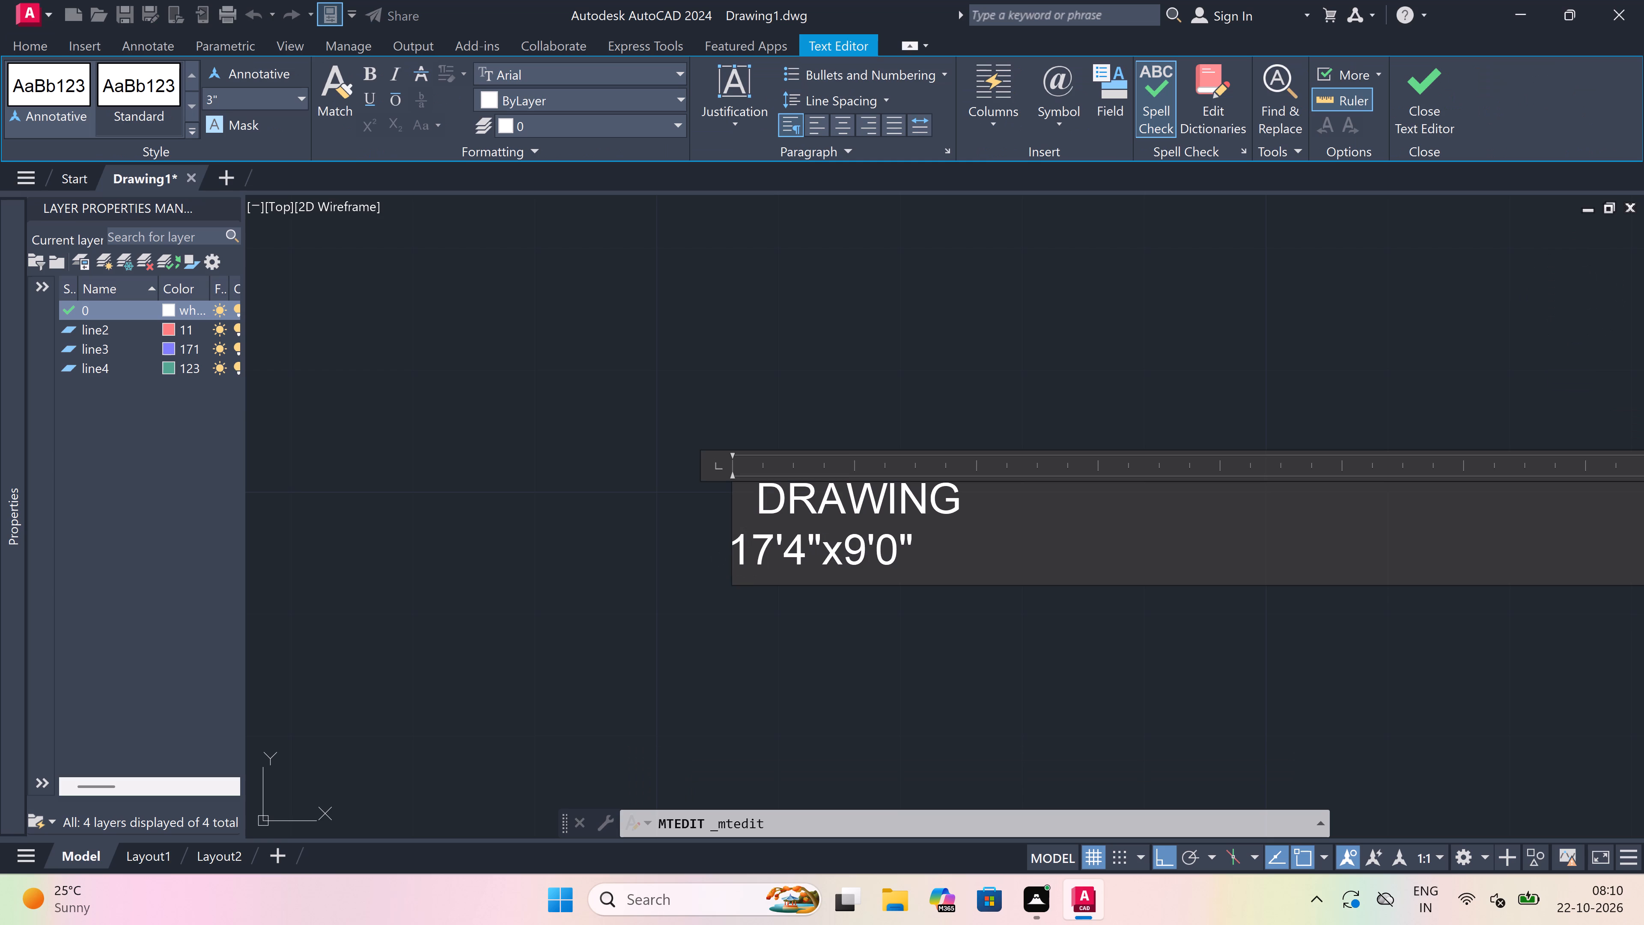
{"action": "key", "text": "space"}
{"action": "key", "text": "space"}
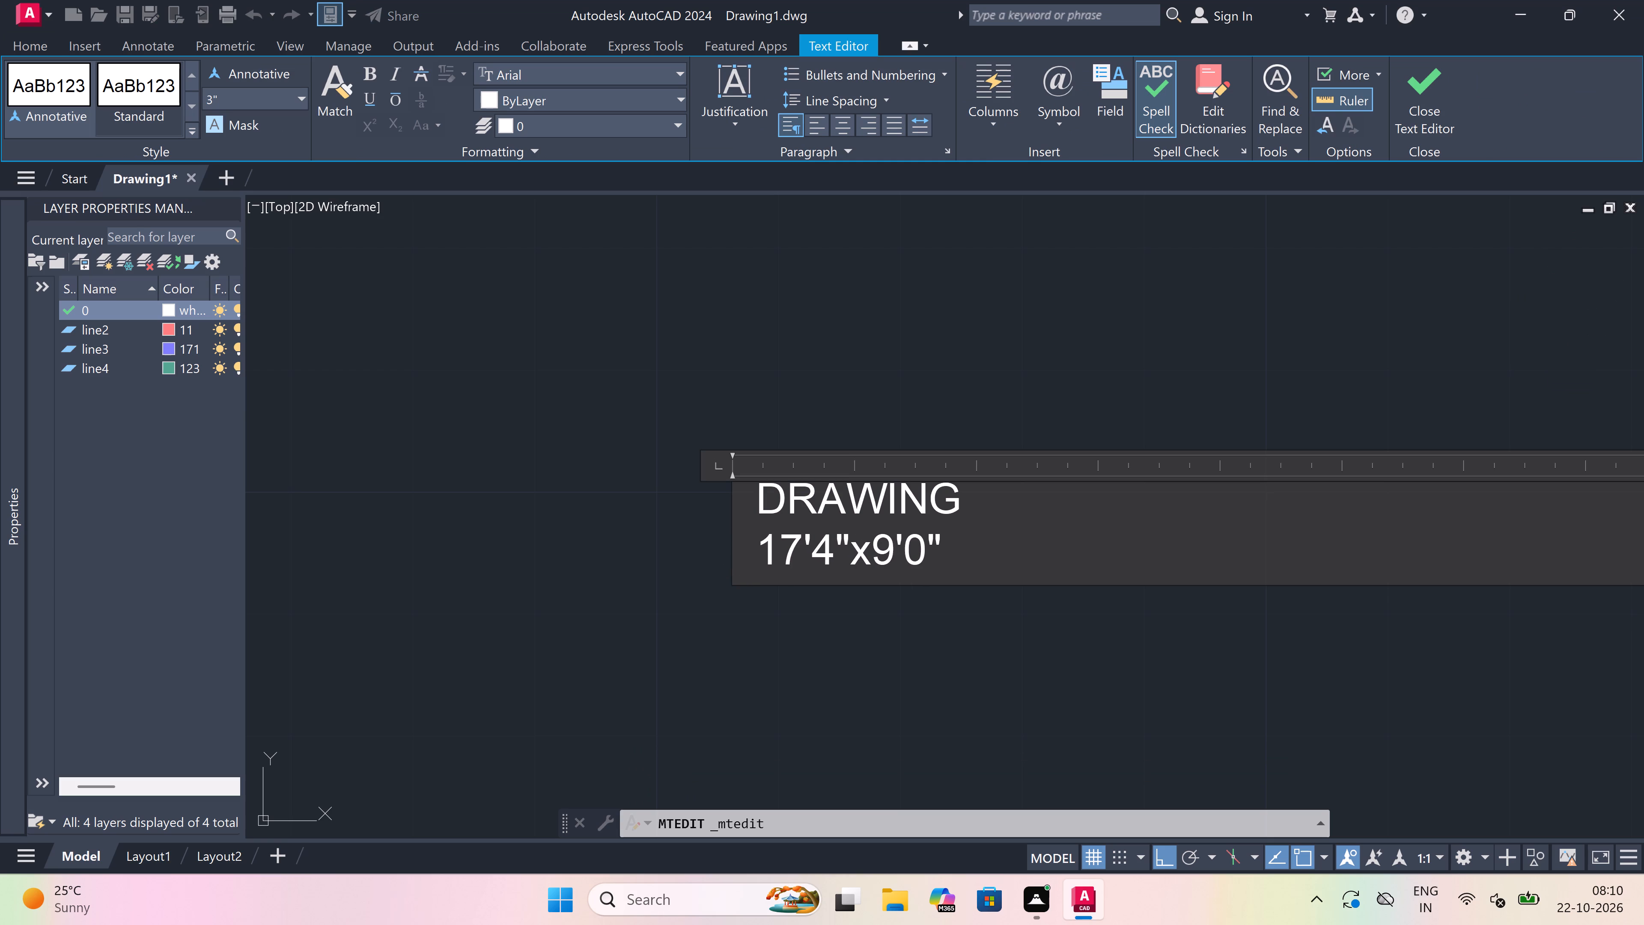
{"action": "double_click", "coordinate": [605, 686]}
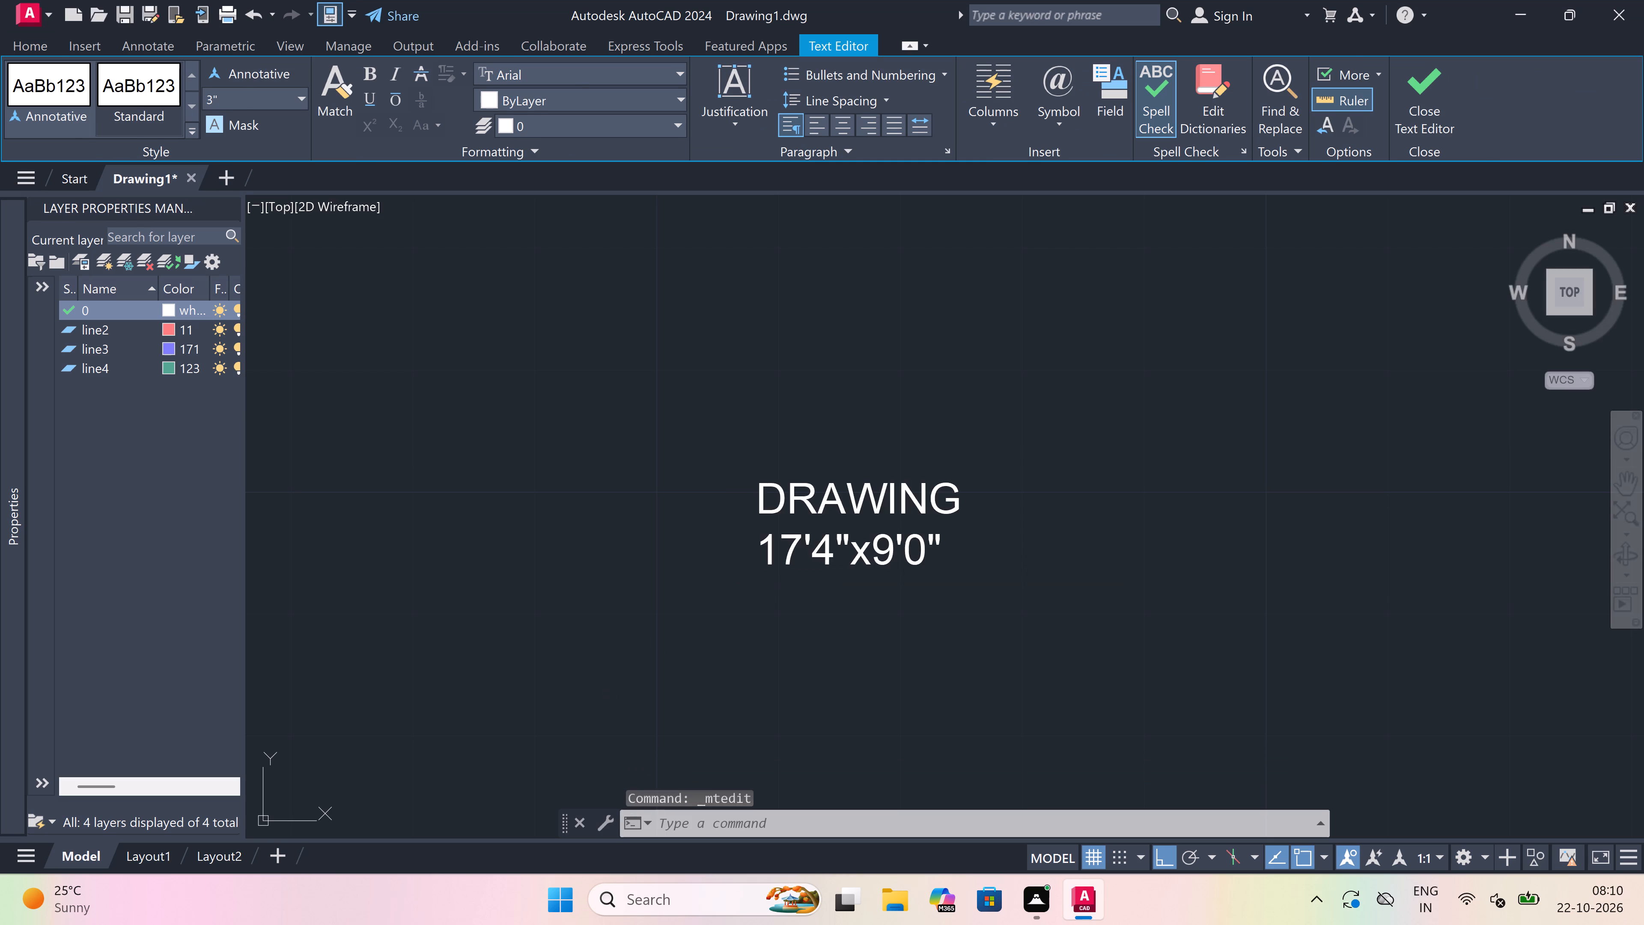
Add a multiline text label reading DRAWING with 17'4"x9'0" below it in the right-hand unit's room below the 12'0"x11'0" bedroom.
{"action": "scroll", "coordinate": [607, 684], "scroll_direction": "down", "scroll_amount": 3}
{"action": "scroll", "coordinate": [616, 645], "scroll_direction": "down", "scroll_amount": 1}
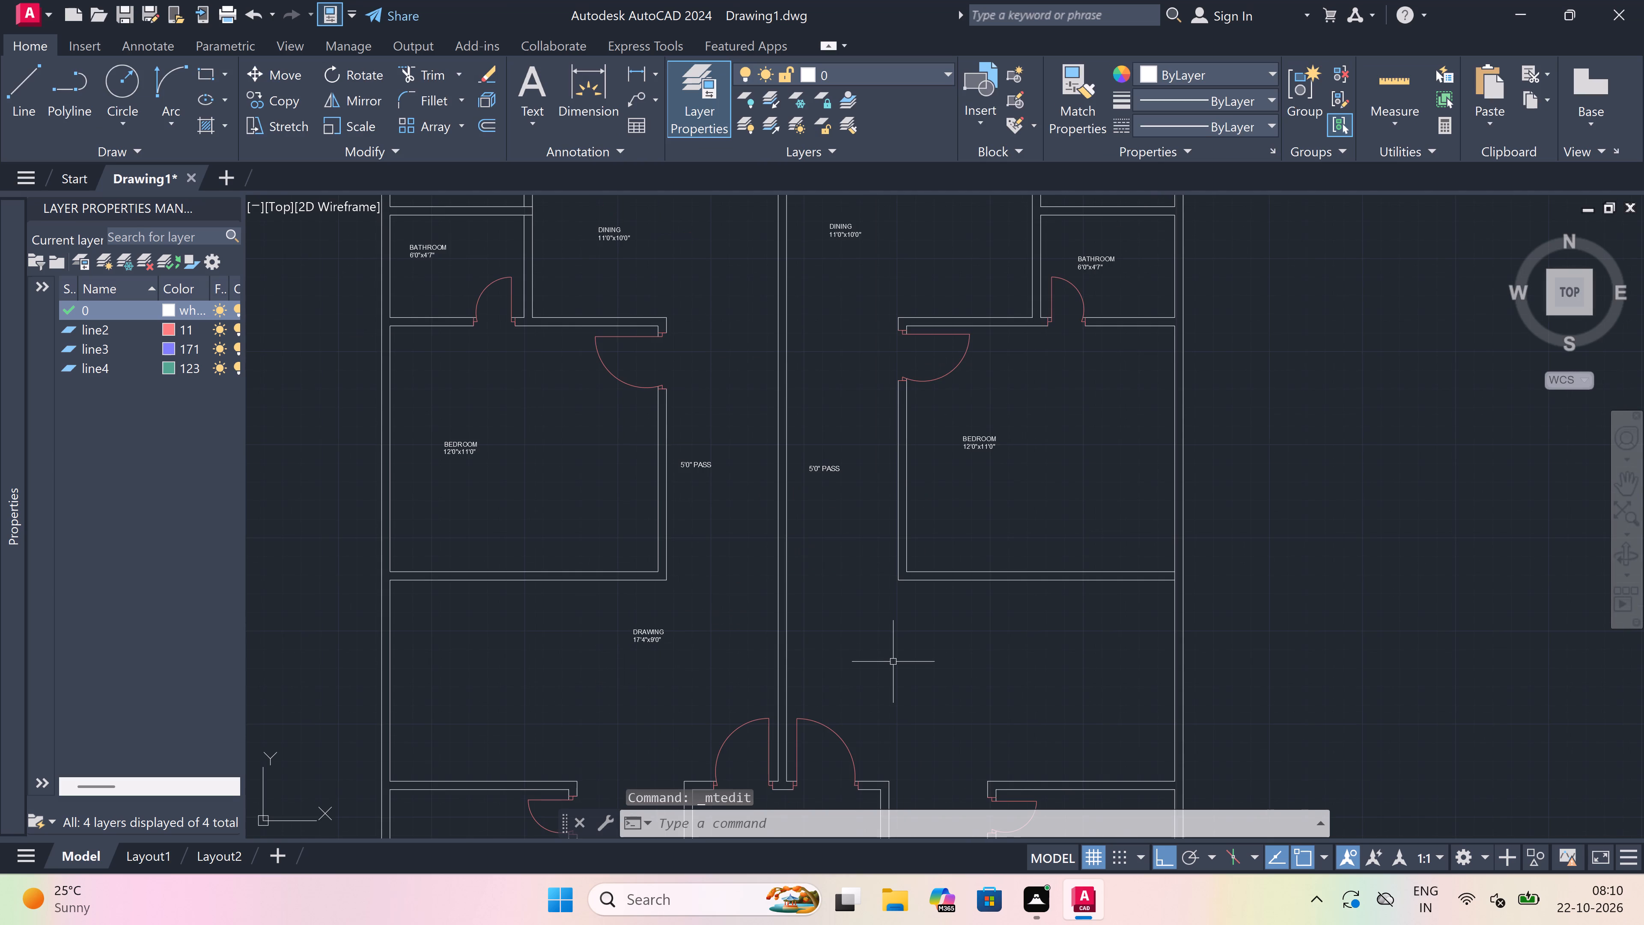
{"action": "scroll", "coordinate": [905, 649], "scroll_direction": "down", "scroll_amount": 2}
{"action": "scroll", "coordinate": [914, 706], "scroll_direction": "down", "scroll_amount": 1}
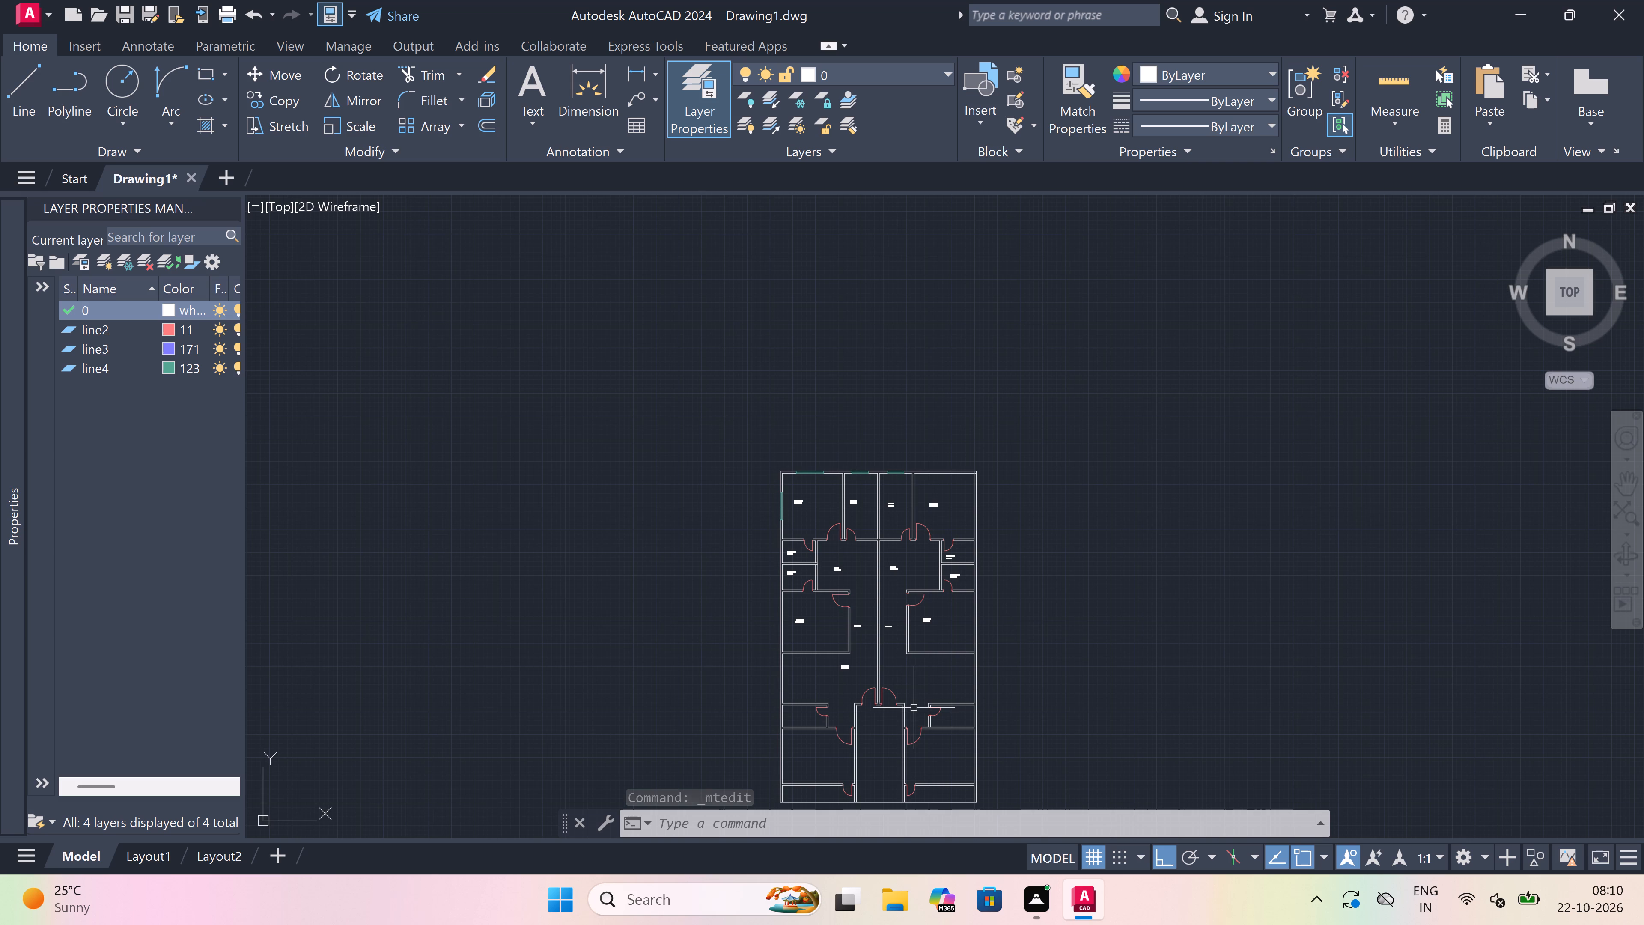
{"action": "scroll", "coordinate": [914, 699], "scroll_direction": "up", "scroll_amount": 3}
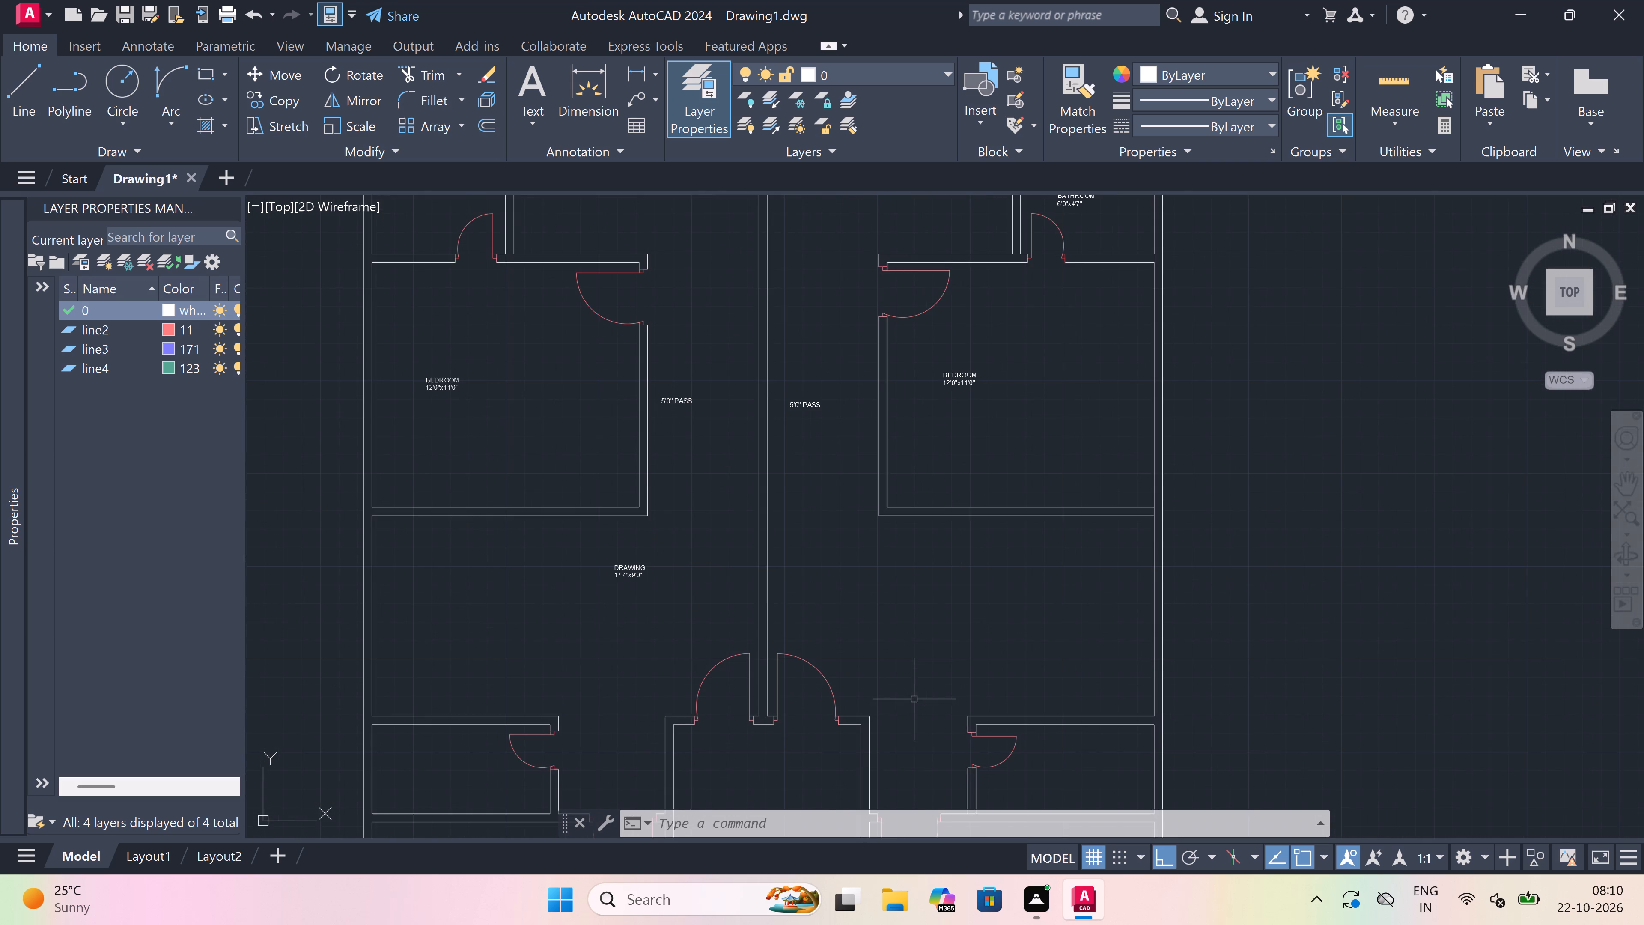
{"action": "scroll", "coordinate": [914, 699], "scroll_direction": "up", "scroll_amount": 1}
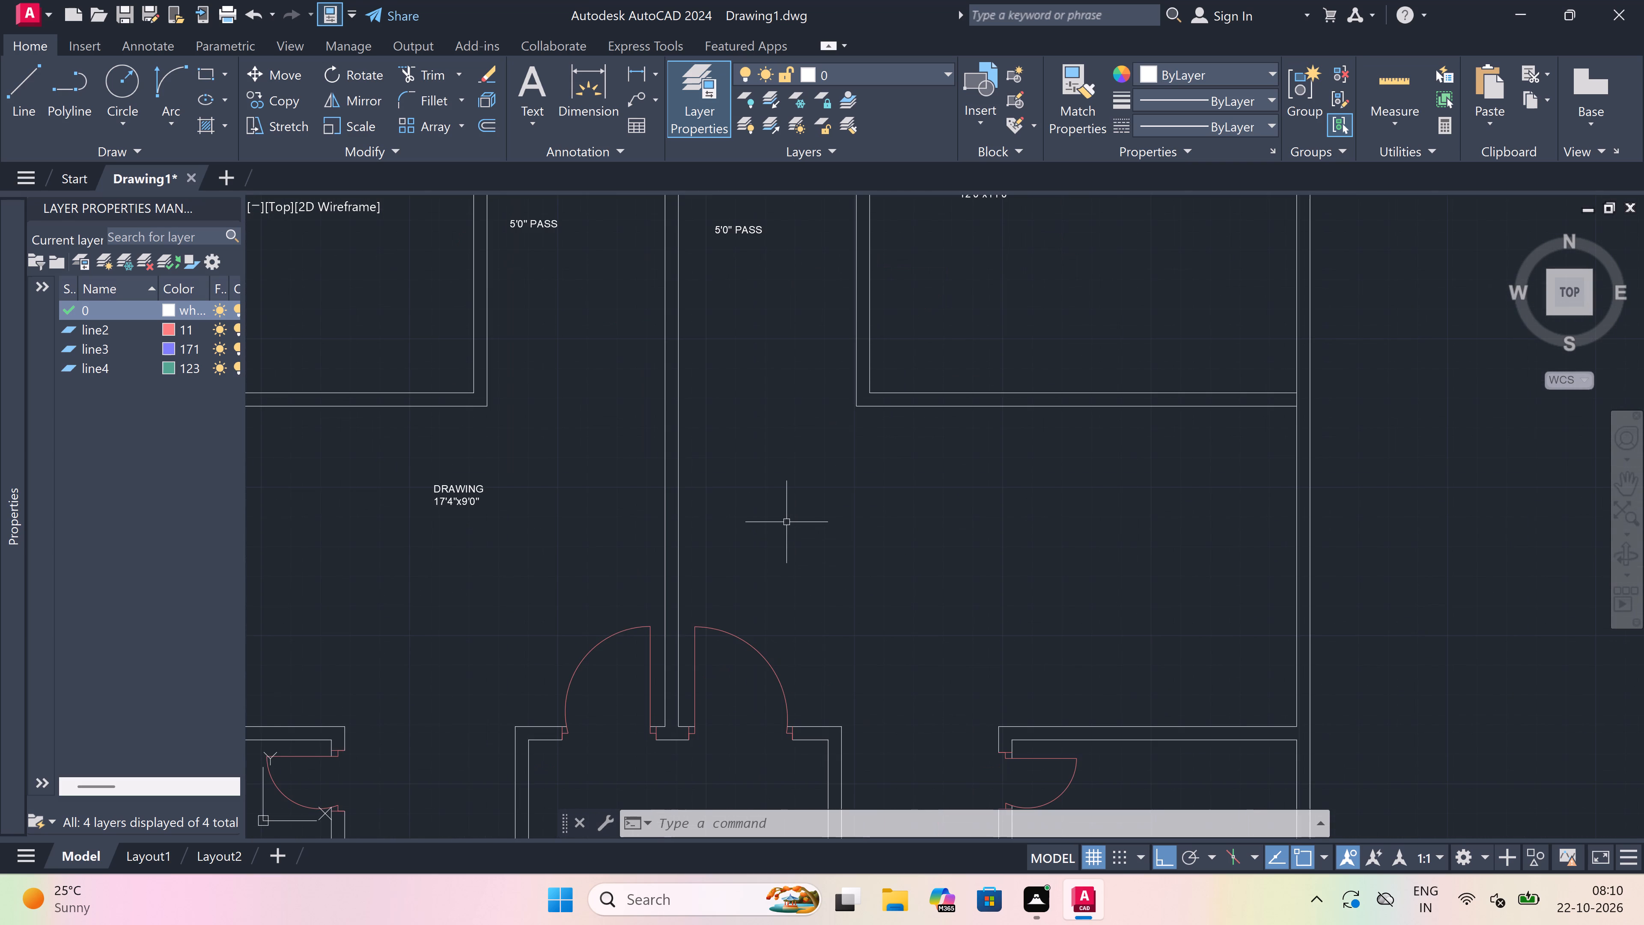
{"action": "double_click", "coordinate": [786, 494]}
{"action": "type", "text": "mt"}
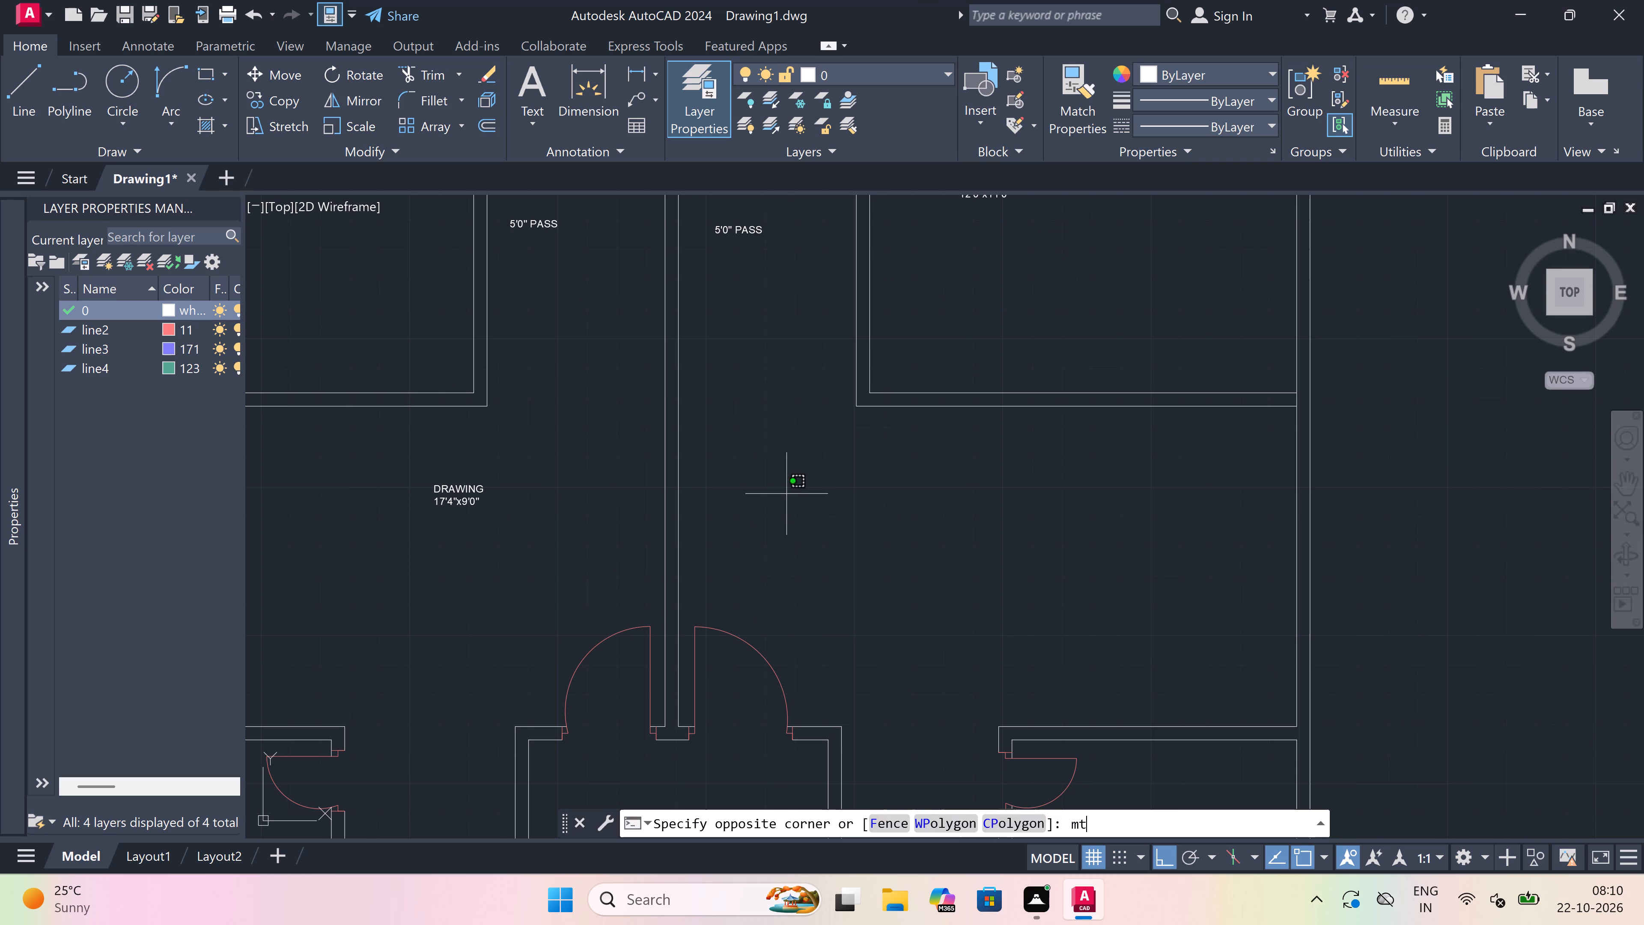
{"action": "key", "text": "space"}
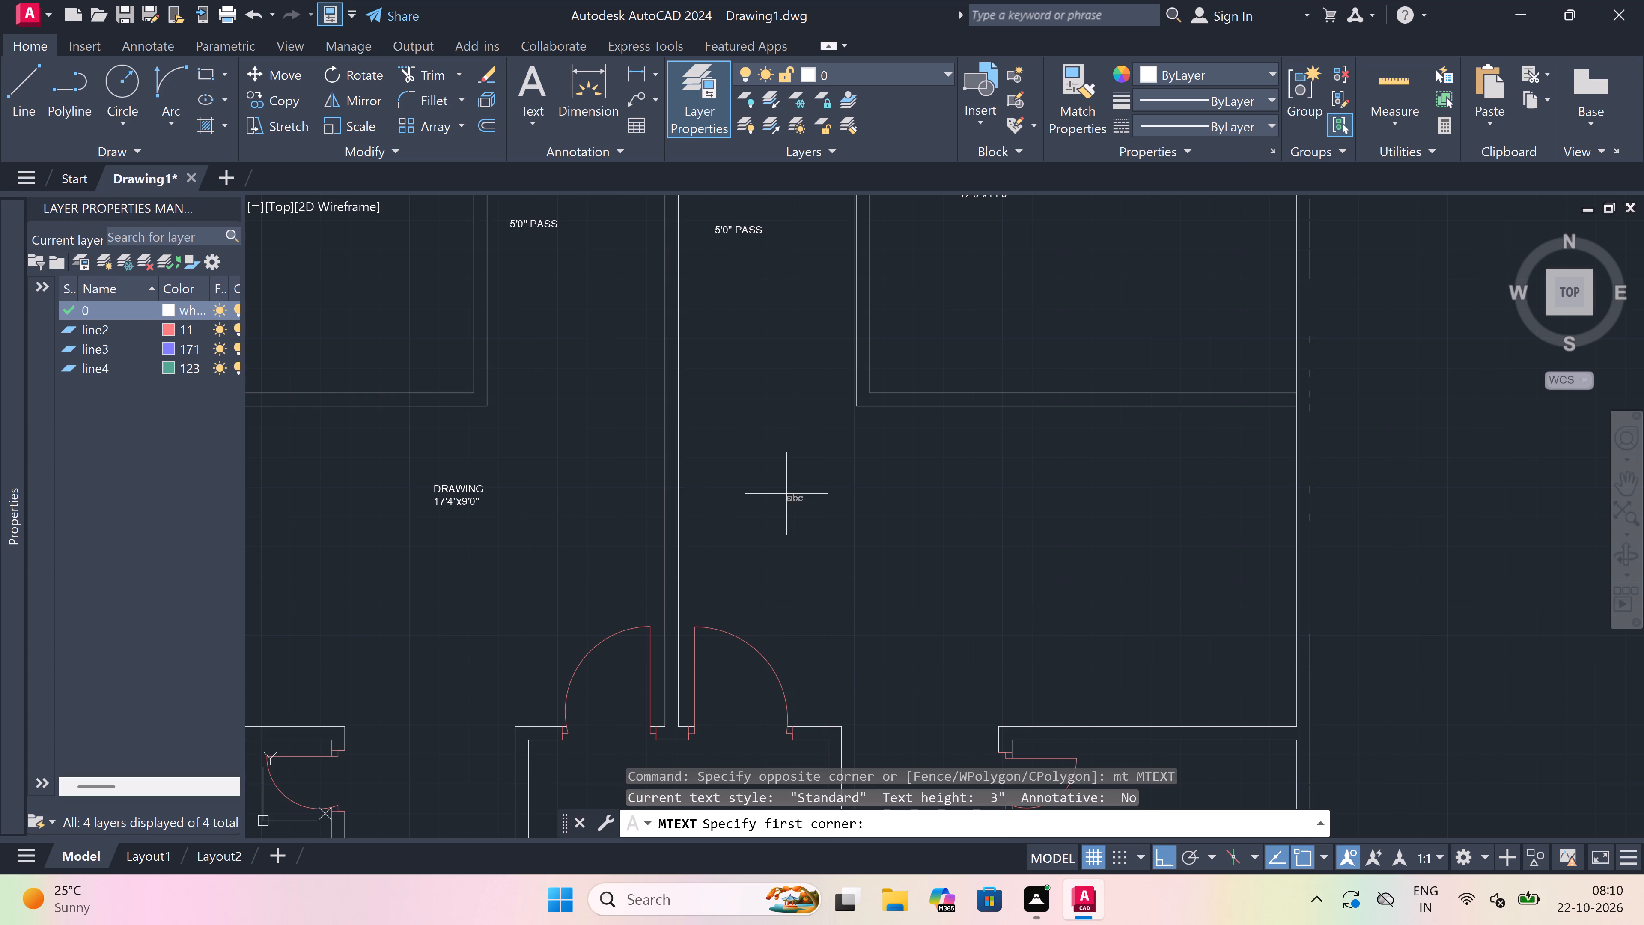
{"action": "left_click", "coordinate": [748, 503]}
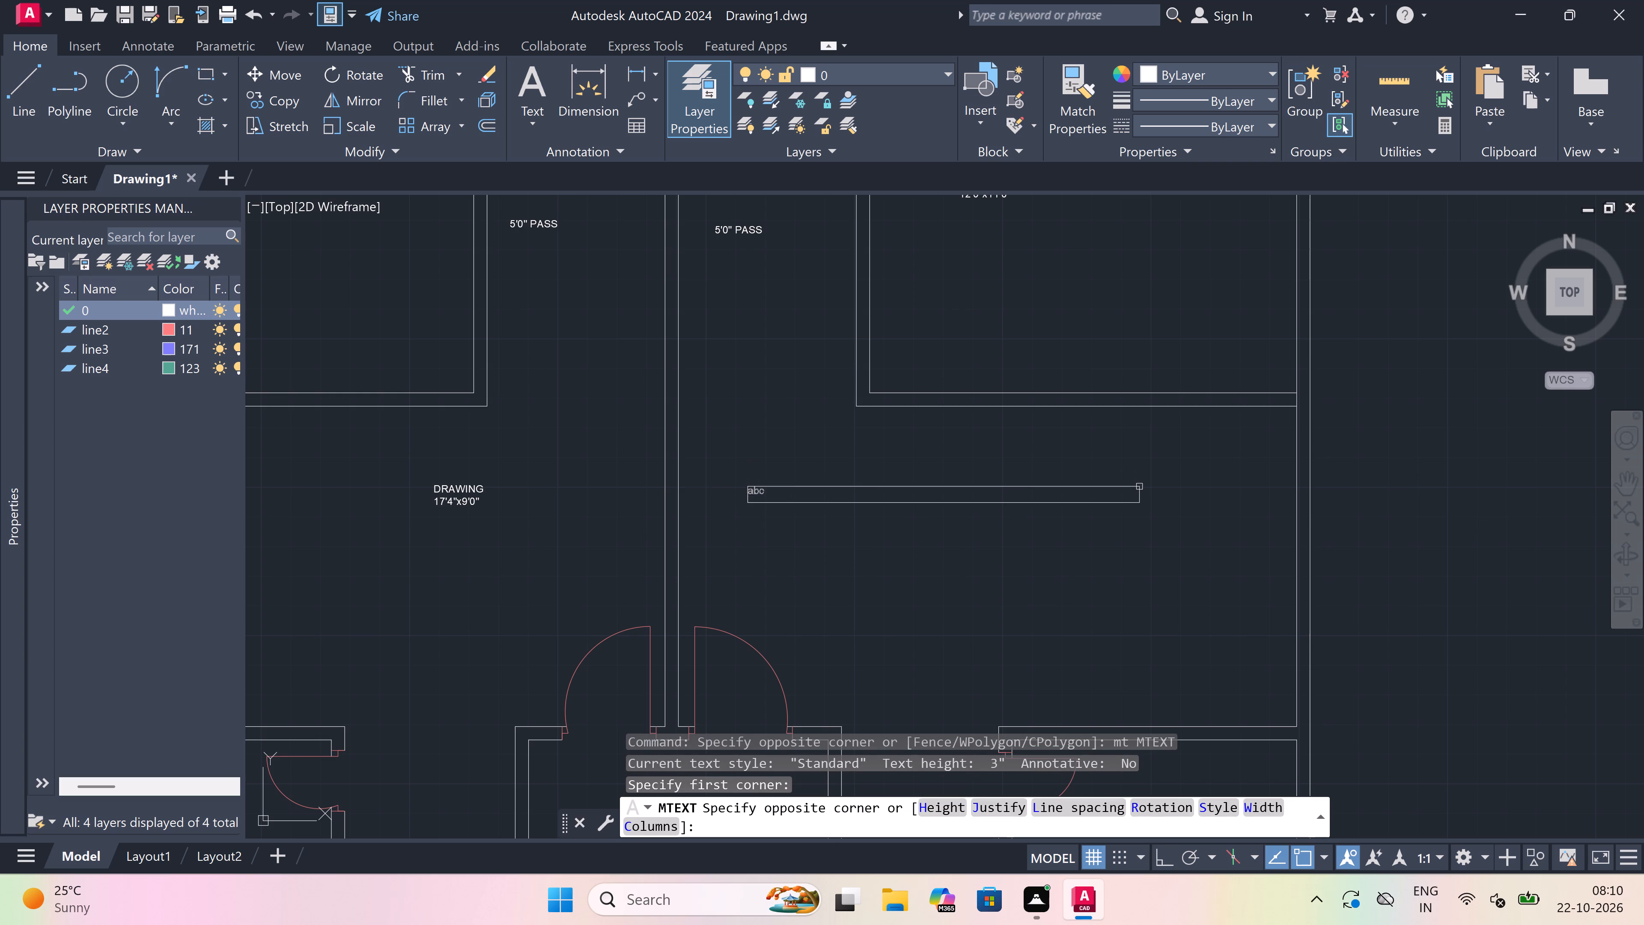
{"action": "left_click", "coordinate": [1170, 538]}
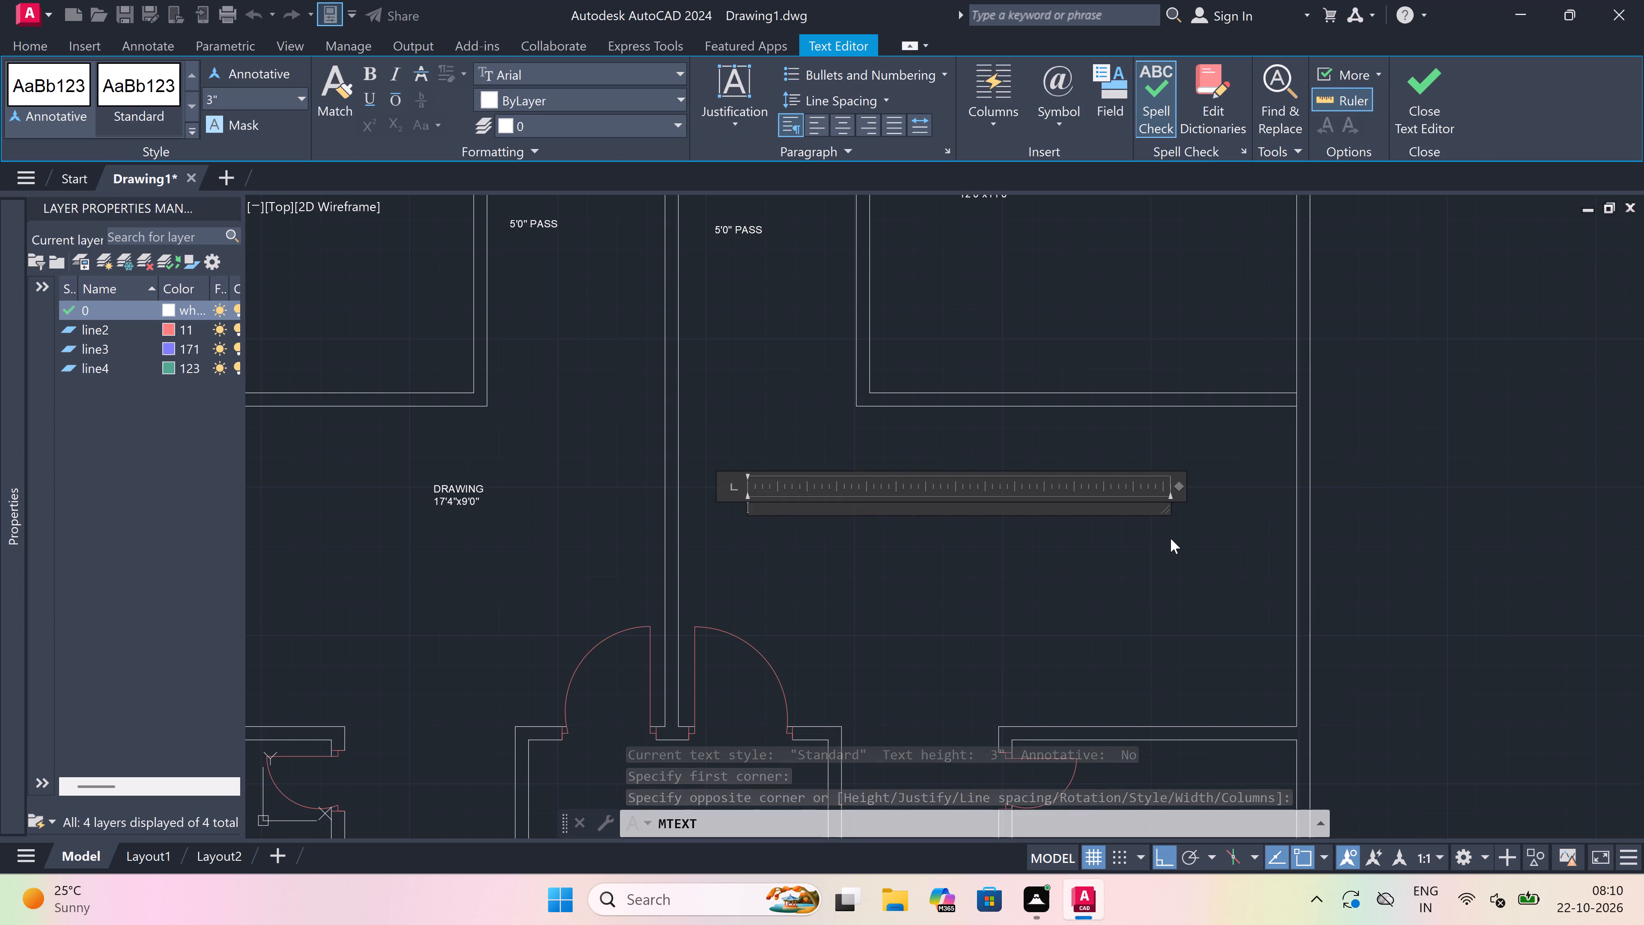
{"action": "key", "text": "l"}
{"action": "key", "text": "BackSpace"}
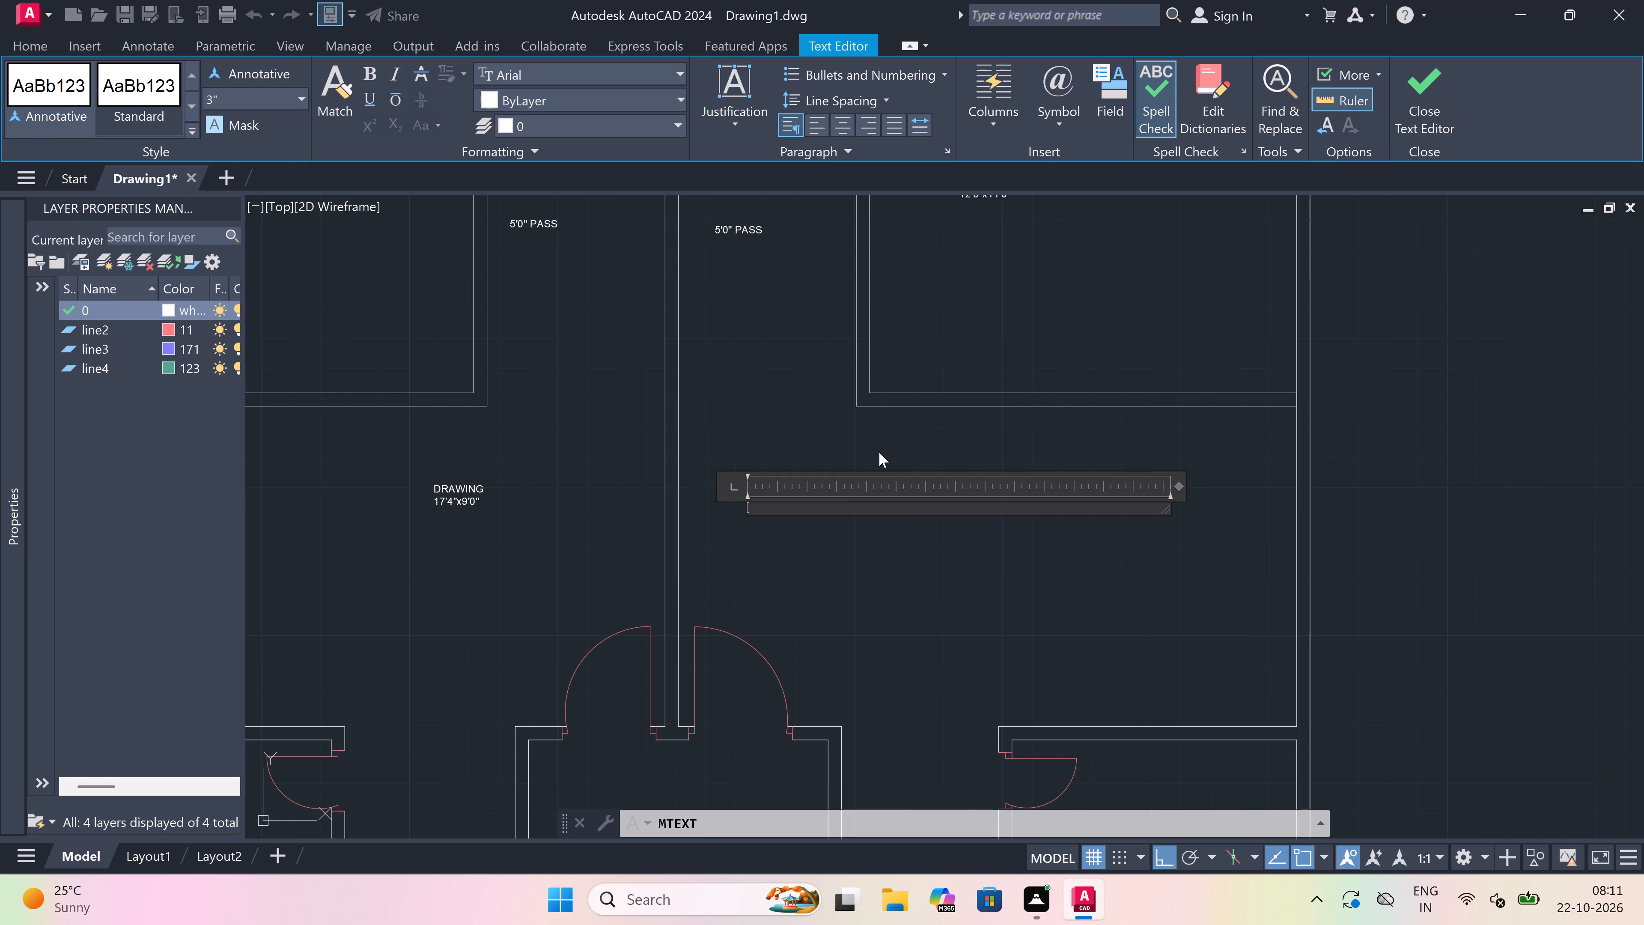
{"action": "type", "text": "DRAW"}
{"action": "type", "text": "ING"}
{"action": "key", "text": "Return"}
{"action": "type", "text": "17/"}
{"action": "key", "text": "BackSpace"}
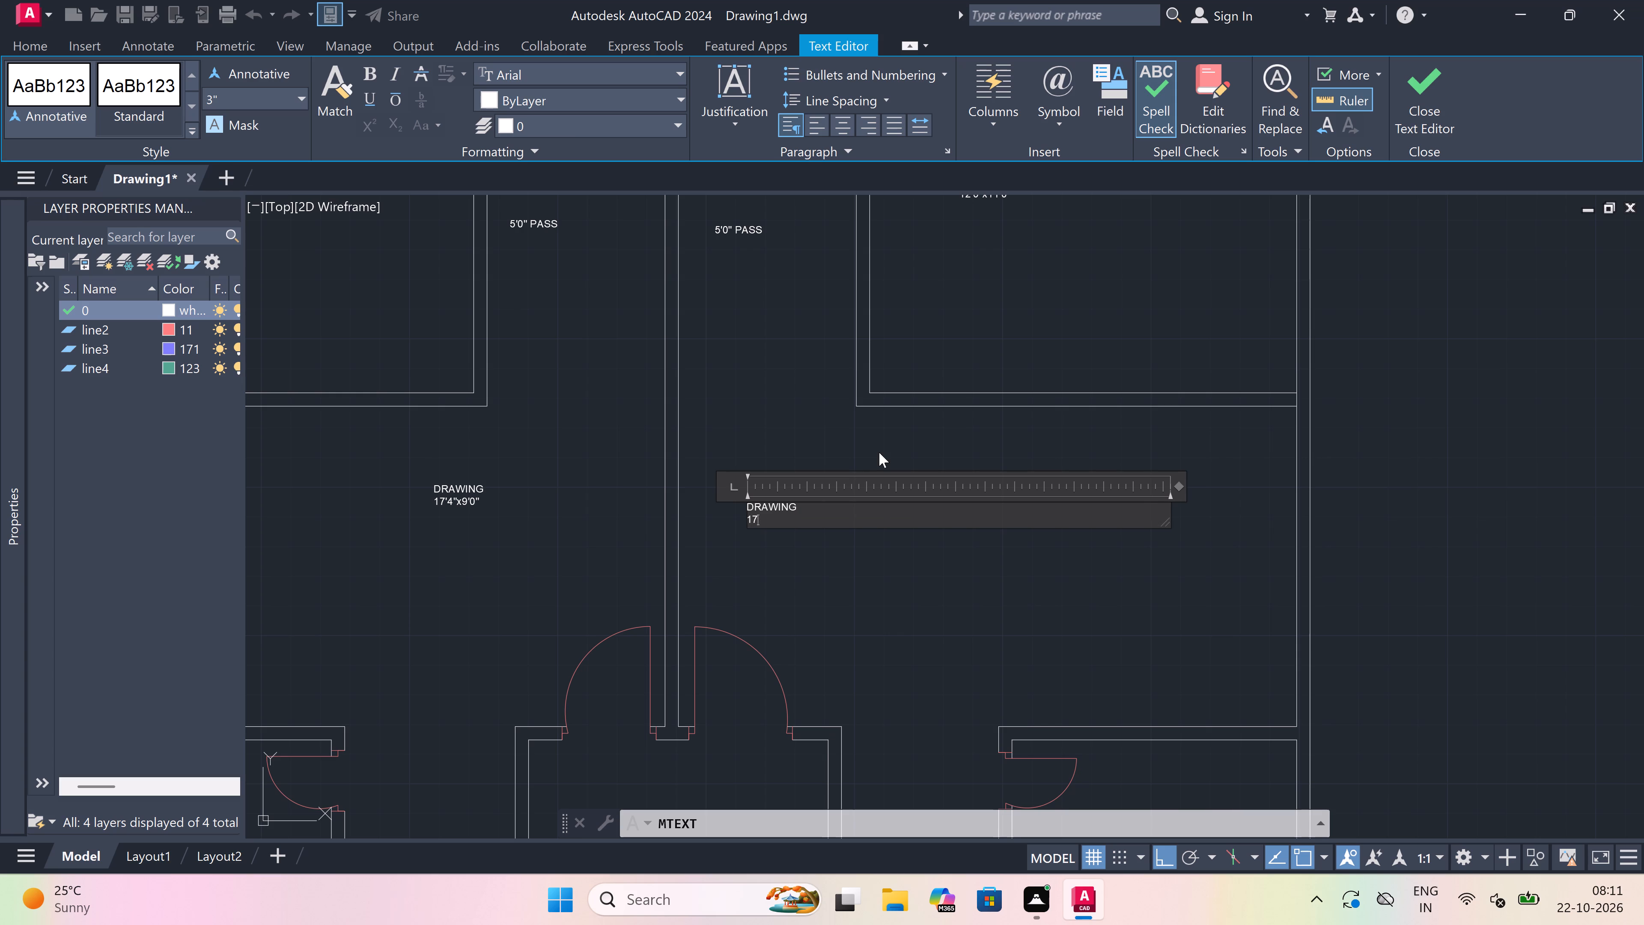
{"action": "key", "text": "apostrophe"}
{"action": "key", "text": "4"}
{"action": "type", "text": "\"x"}
{"action": "key", "text": "9"}
{"action": "key", "text": "apostrophe"}
{"action": "key", "text": "0"}
{"action": "key", "text": "shift+quotedbl"}
{"action": "scroll", "coordinate": [754, 531], "scroll_direction": "up", "scroll_amount": 3}
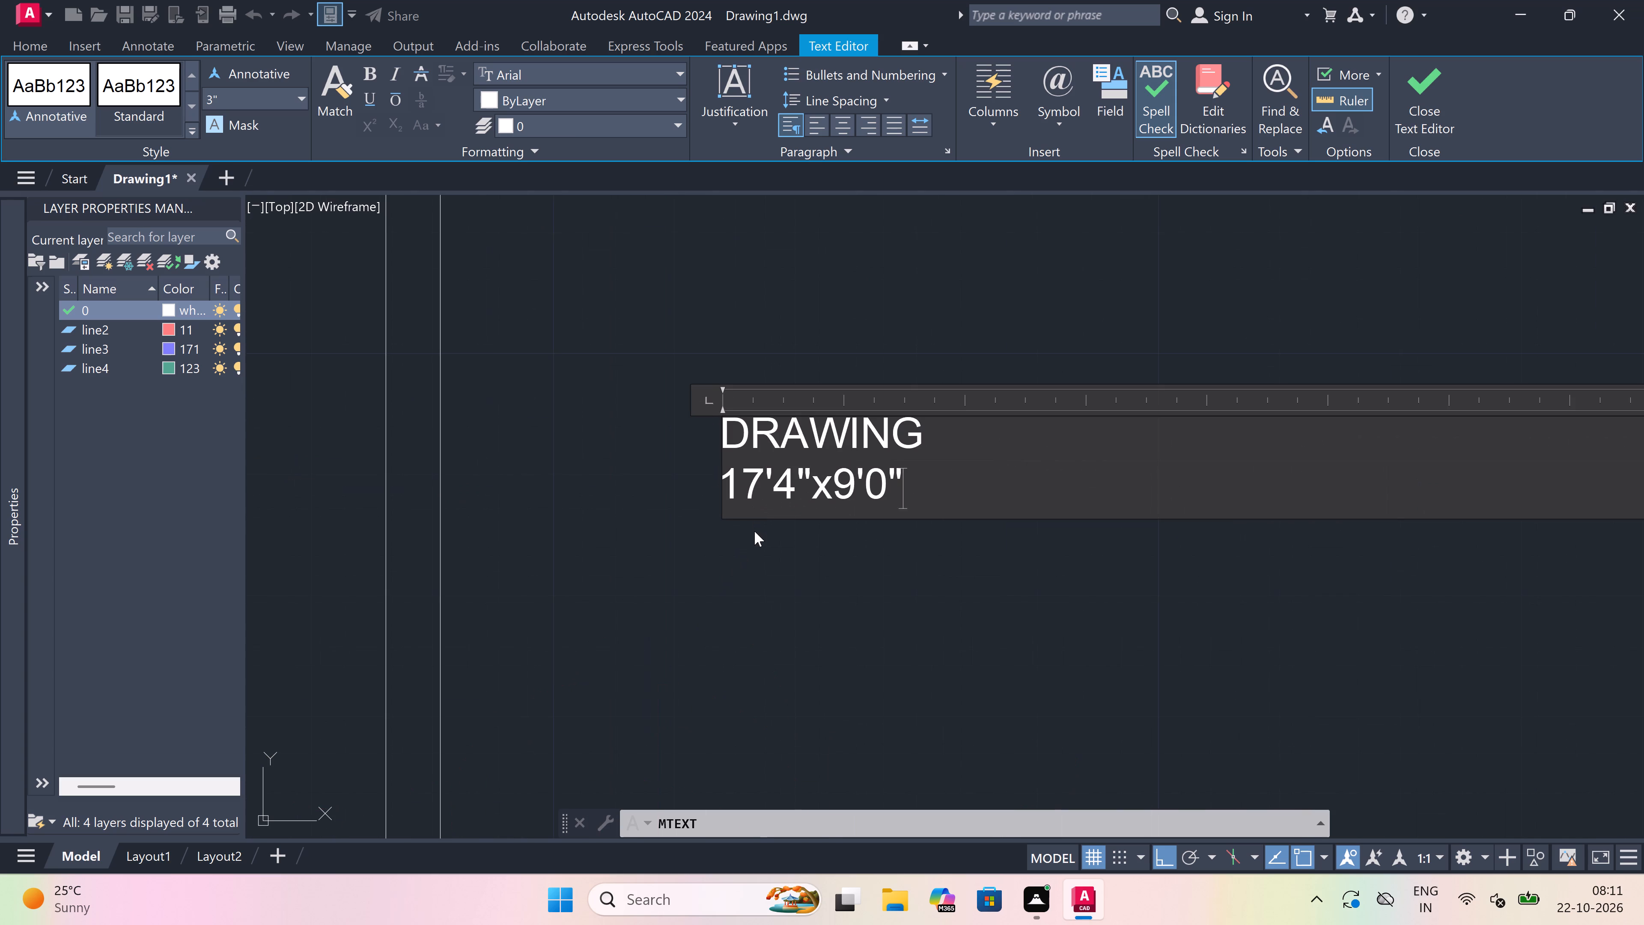
{"action": "scroll", "coordinate": [755, 532], "scroll_direction": "down", "scroll_amount": 2}
{"action": "scroll", "coordinate": [676, 916], "scroll_direction": "down", "scroll_amount": 1}
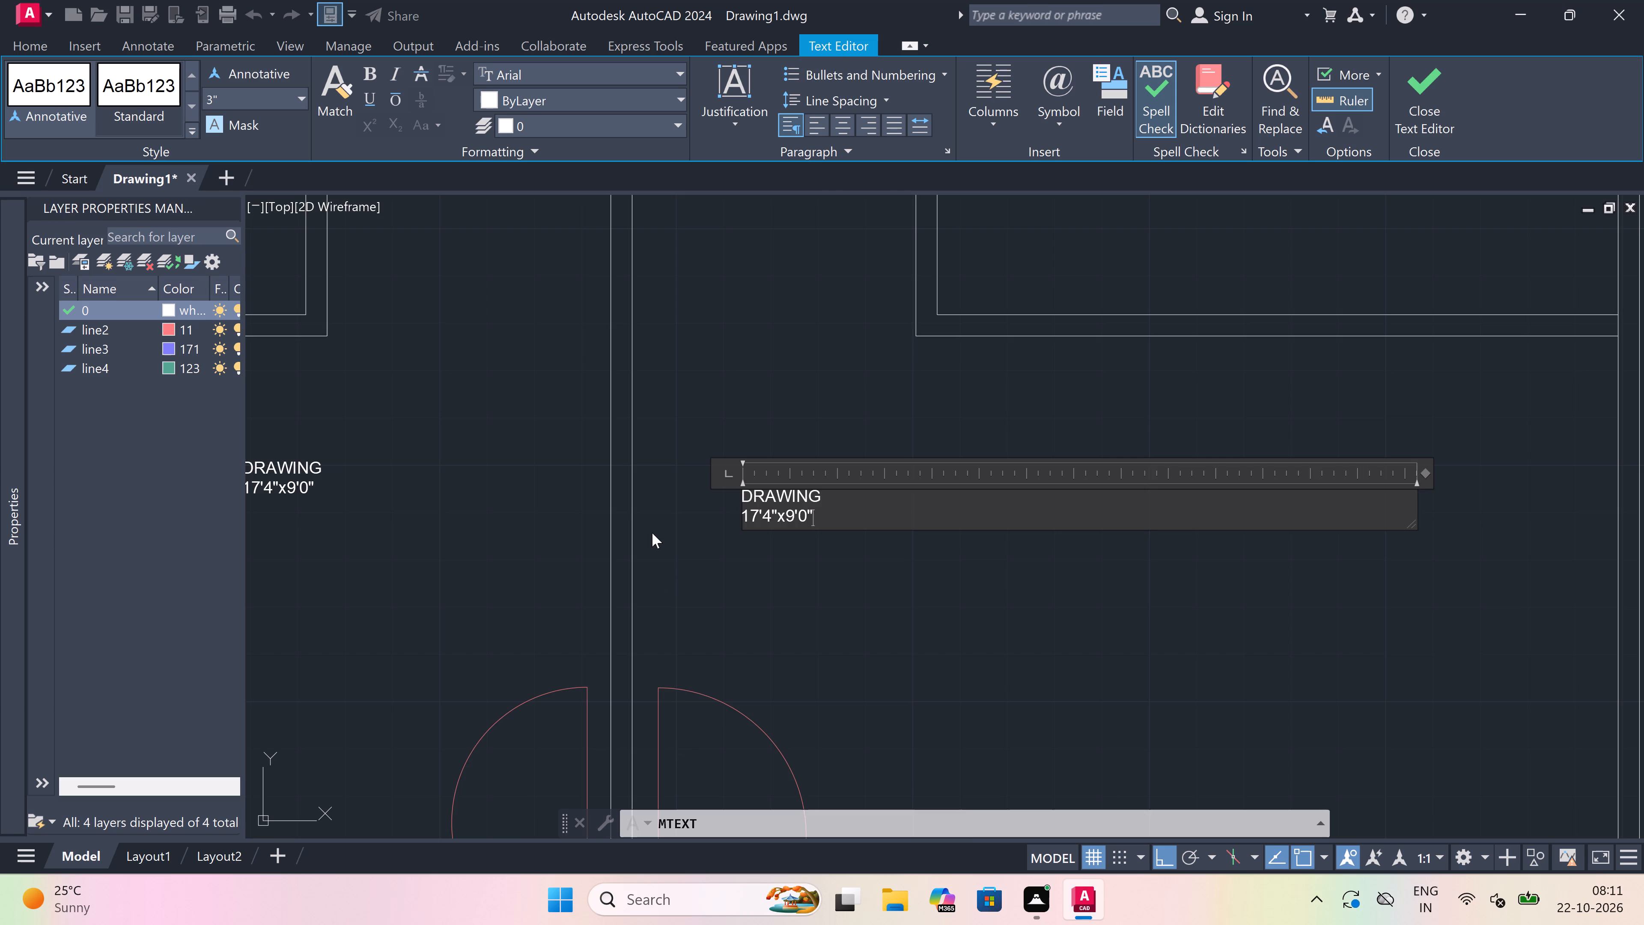
{"action": "scroll", "coordinate": [652, 533], "scroll_direction": "down", "scroll_amount": 4}
{"action": "scroll", "coordinate": [654, 555], "scroll_direction": "up", "scroll_amount": 3}
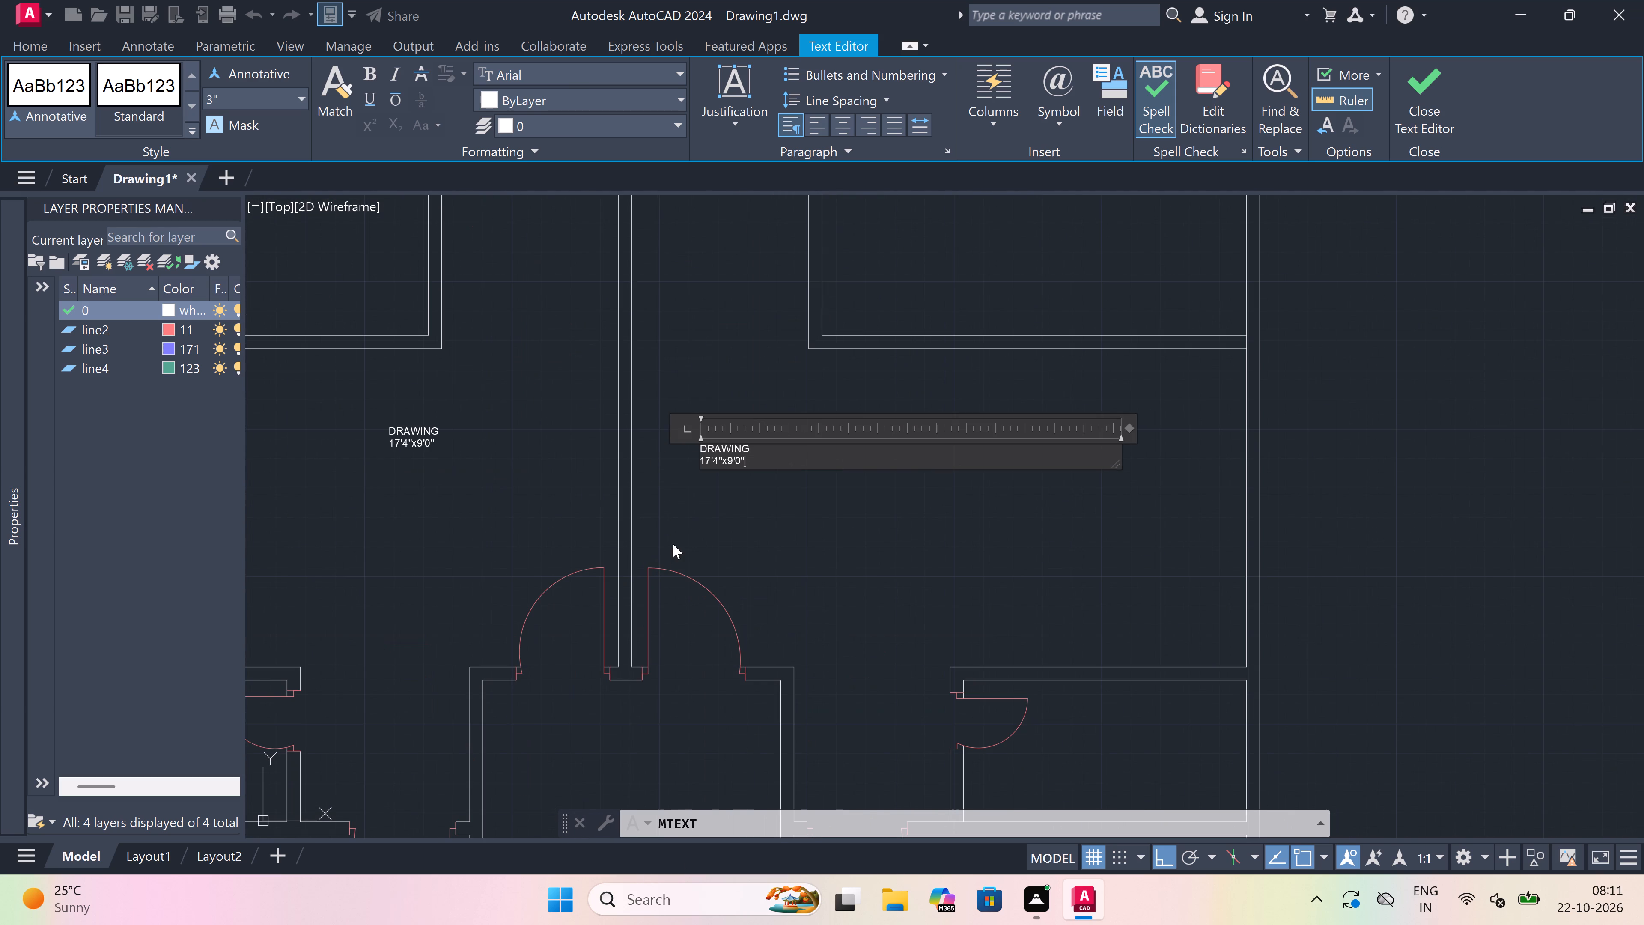
{"action": "left_click", "coordinate": [673, 542]}
{"action": "scroll", "coordinate": [673, 544], "scroll_direction": "down", "scroll_amount": 3}
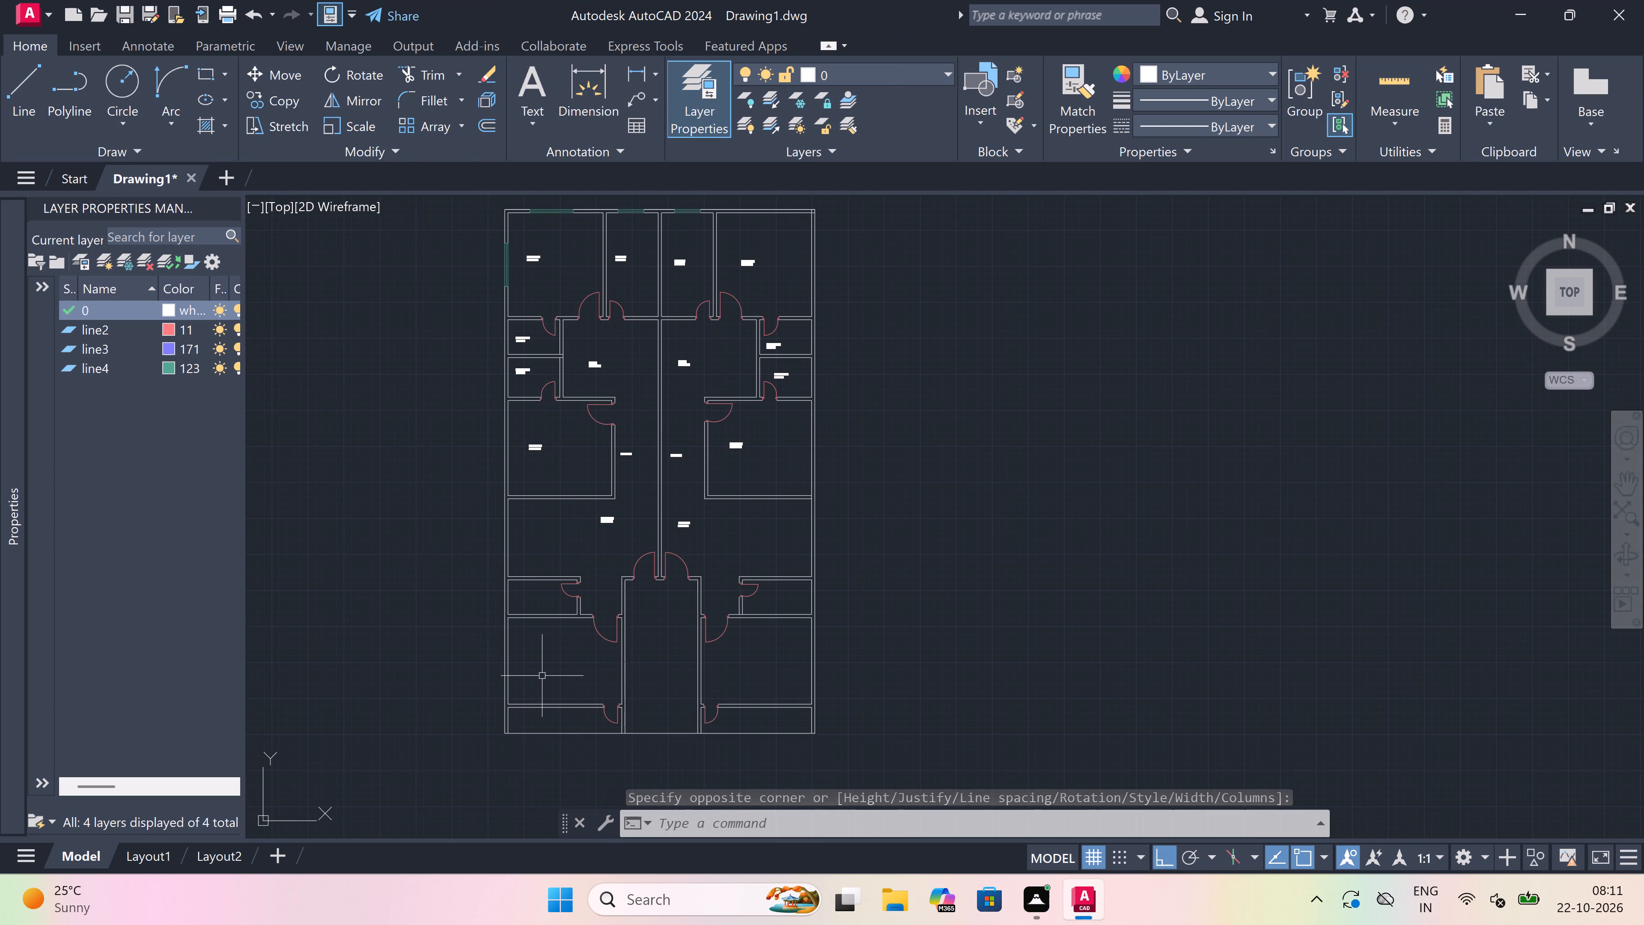
{"action": "scroll", "coordinate": [542, 676], "scroll_direction": "up", "scroll_amount": 2}
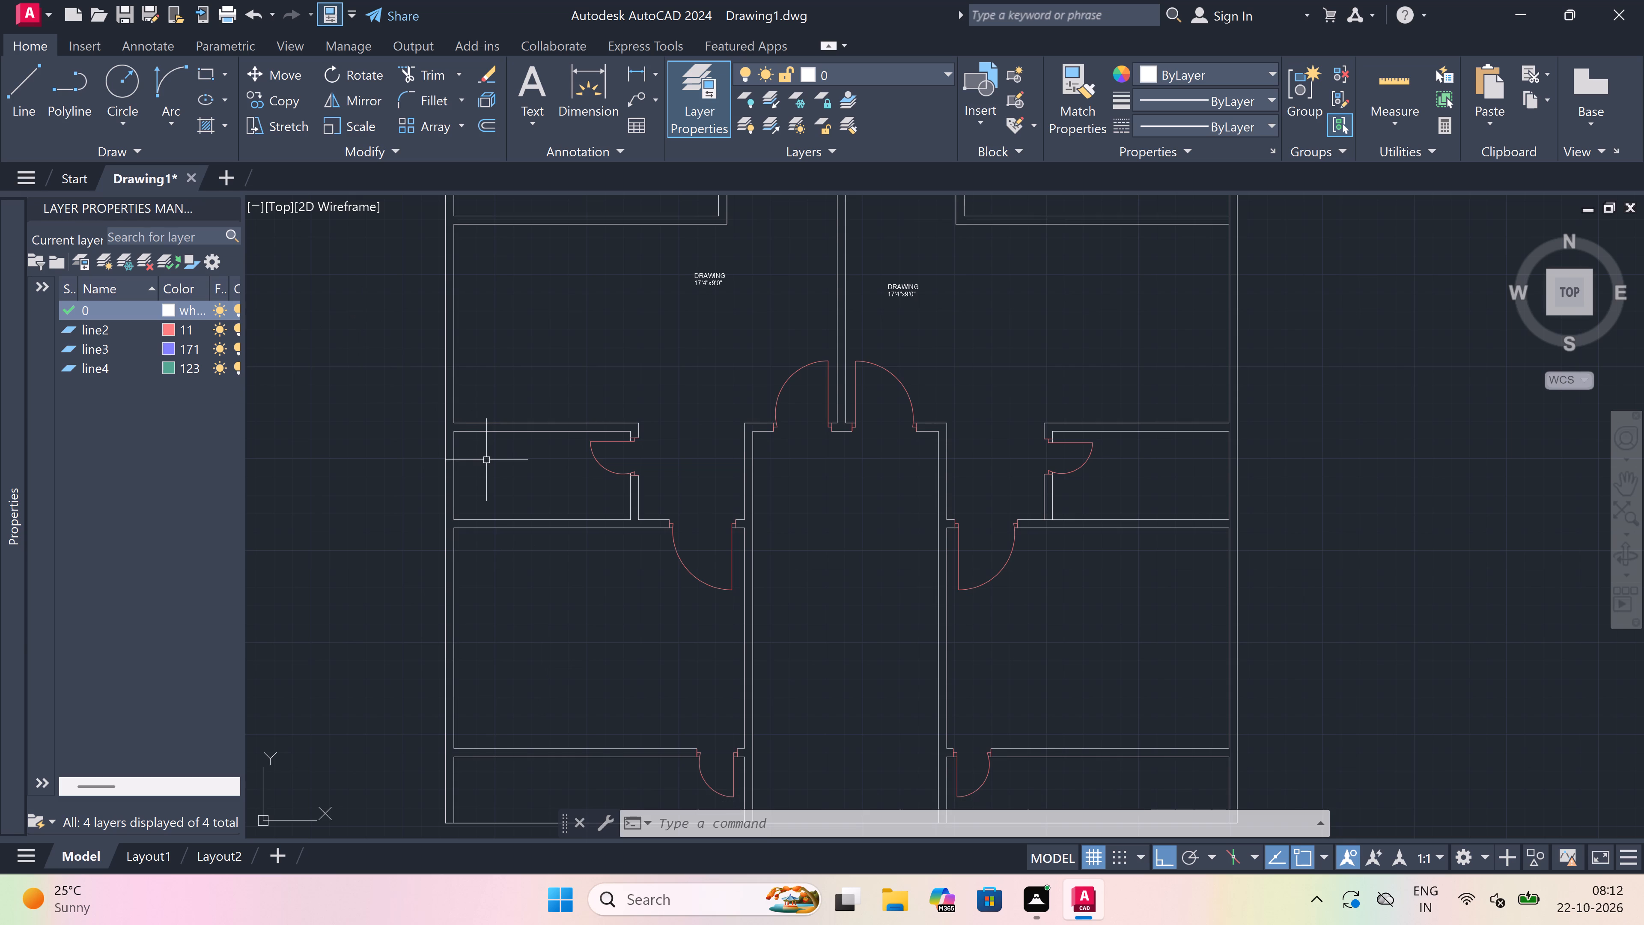
Add a multiline text label reading BATHROOM with 8'0"x4'0" below it in the left-hand unit's small room below the drawing room.
{"action": "key", "text": "space"}
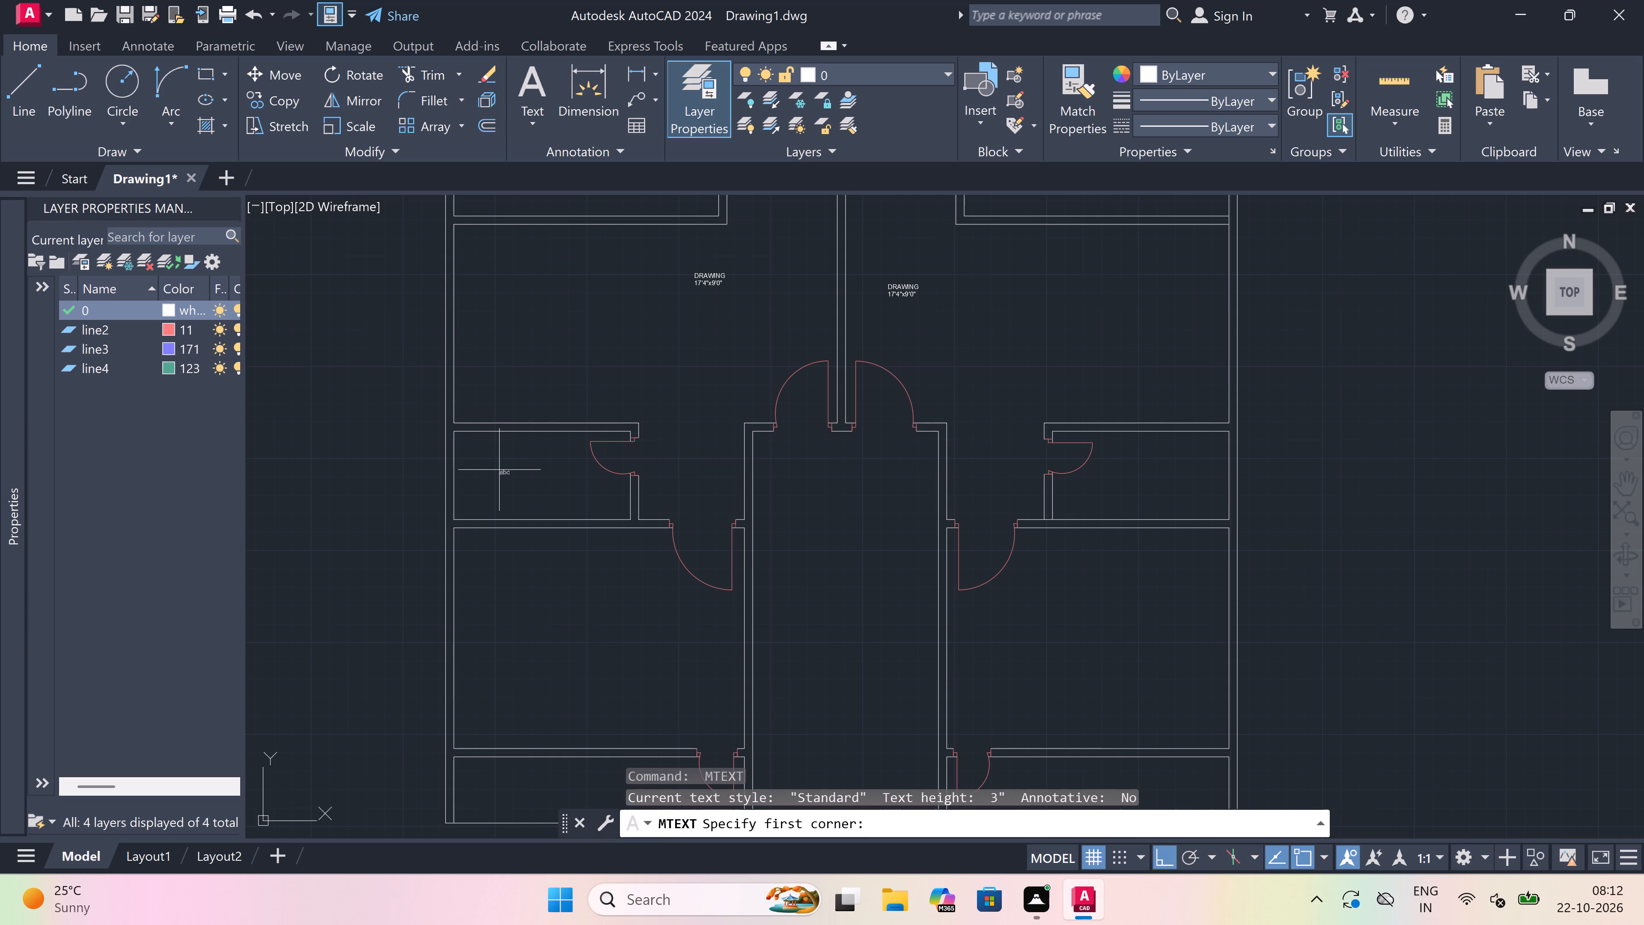
{"action": "double_click", "coordinate": [499, 470]}
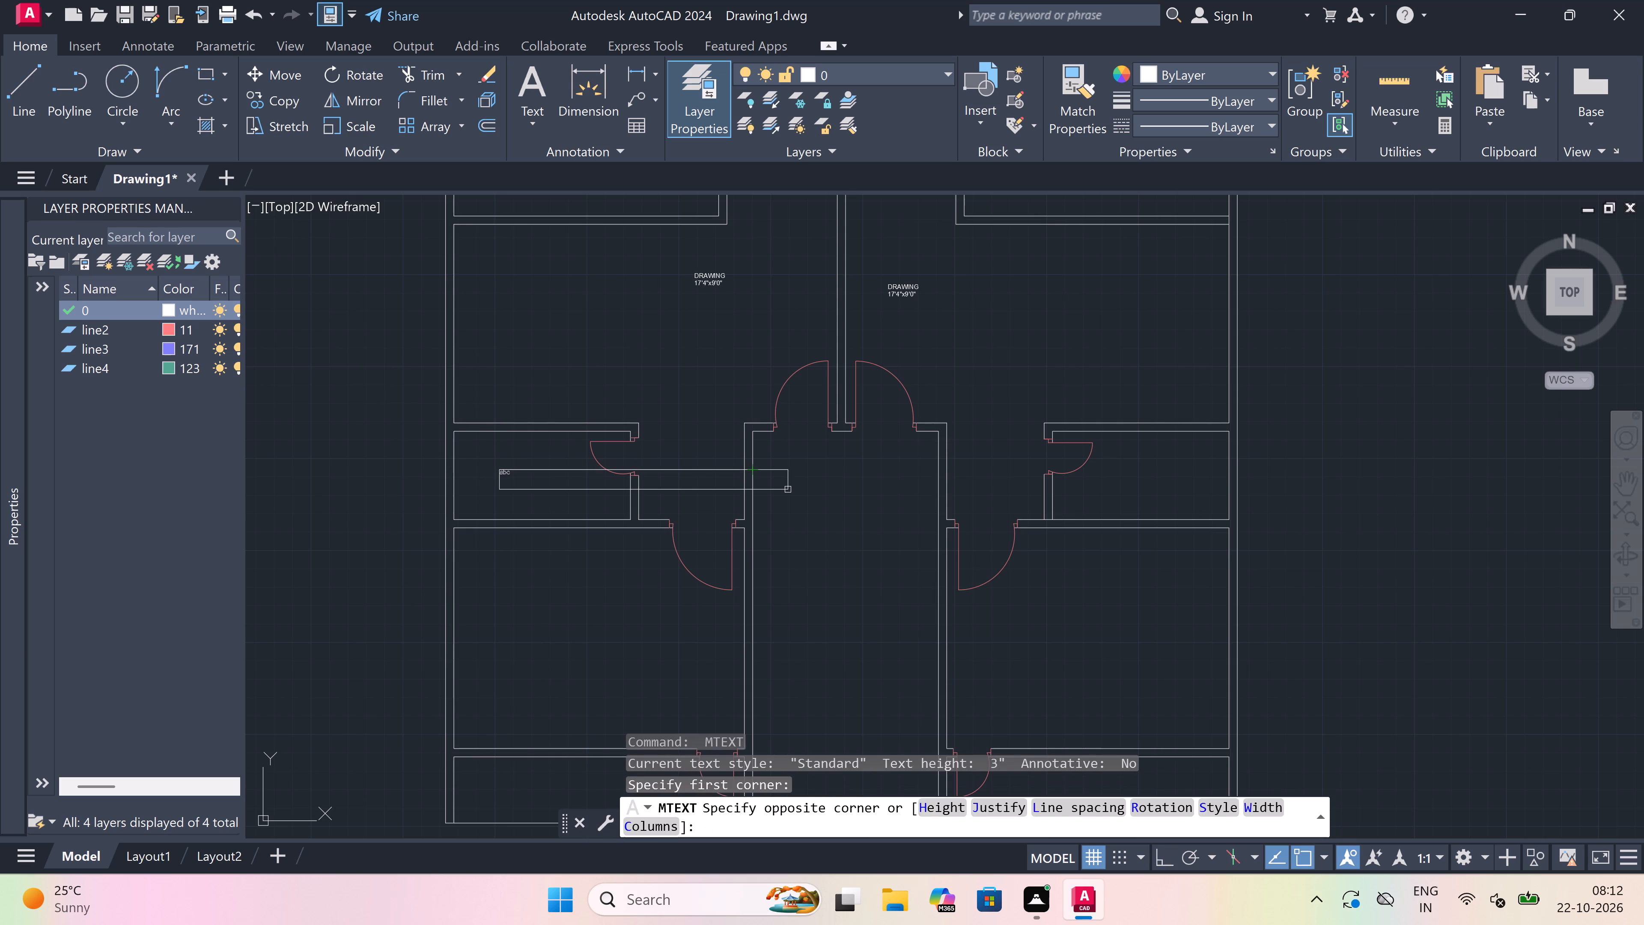
{"action": "left_click", "coordinate": [788, 489]}
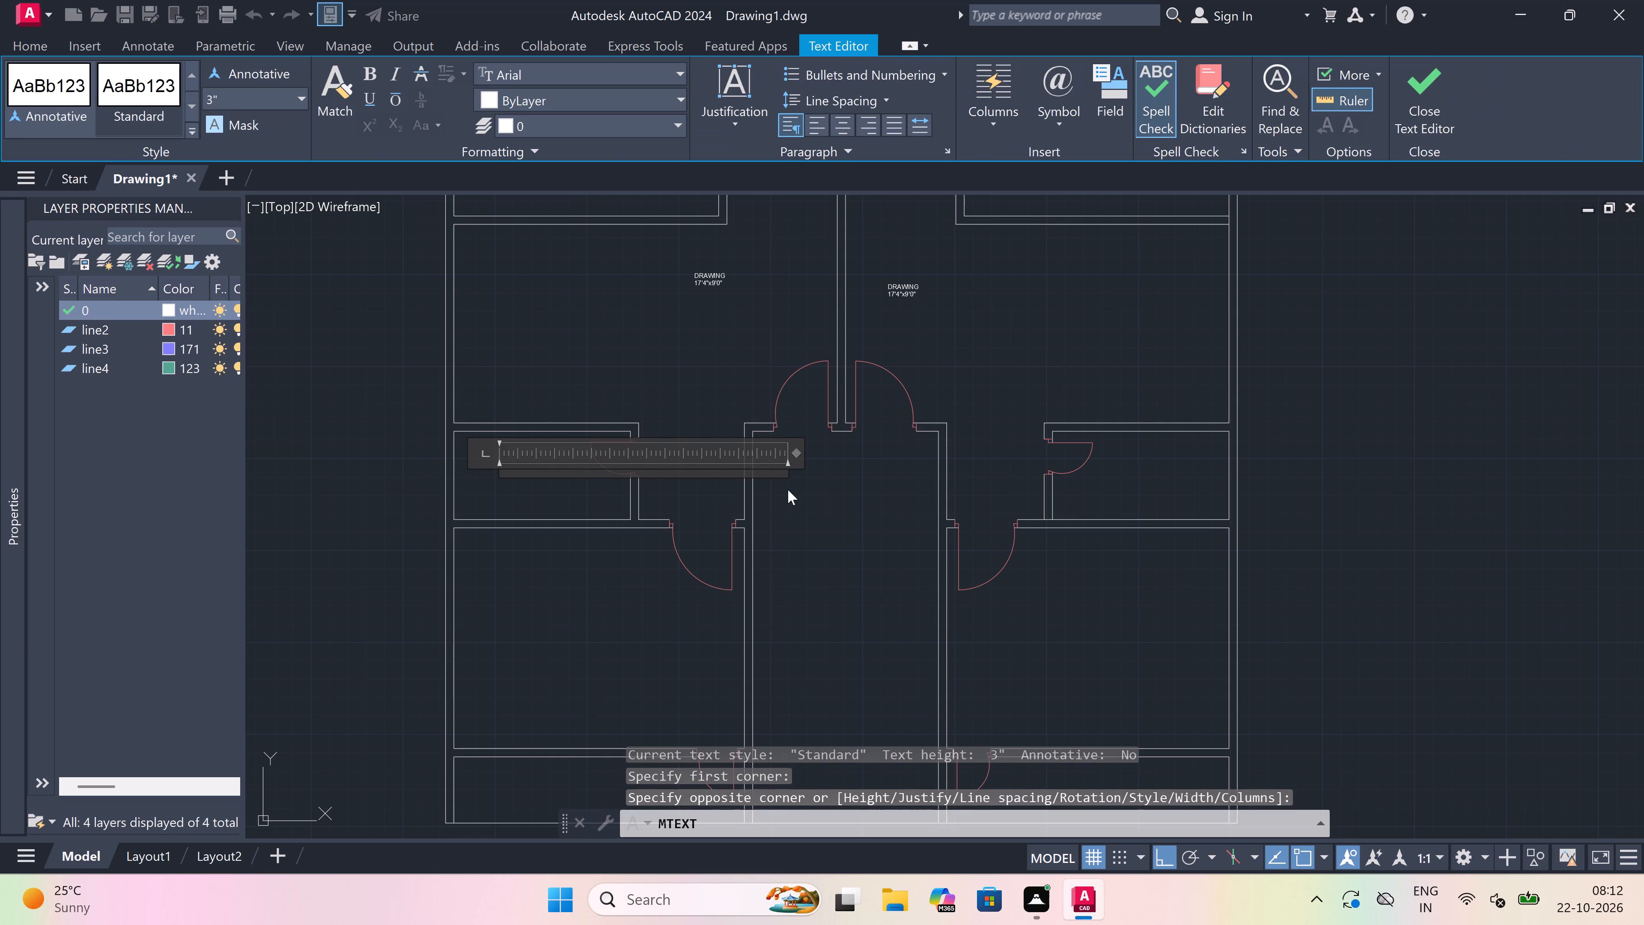
{"action": "type", "text": "BATHROOM"}
{"action": "key", "text": "Return"}
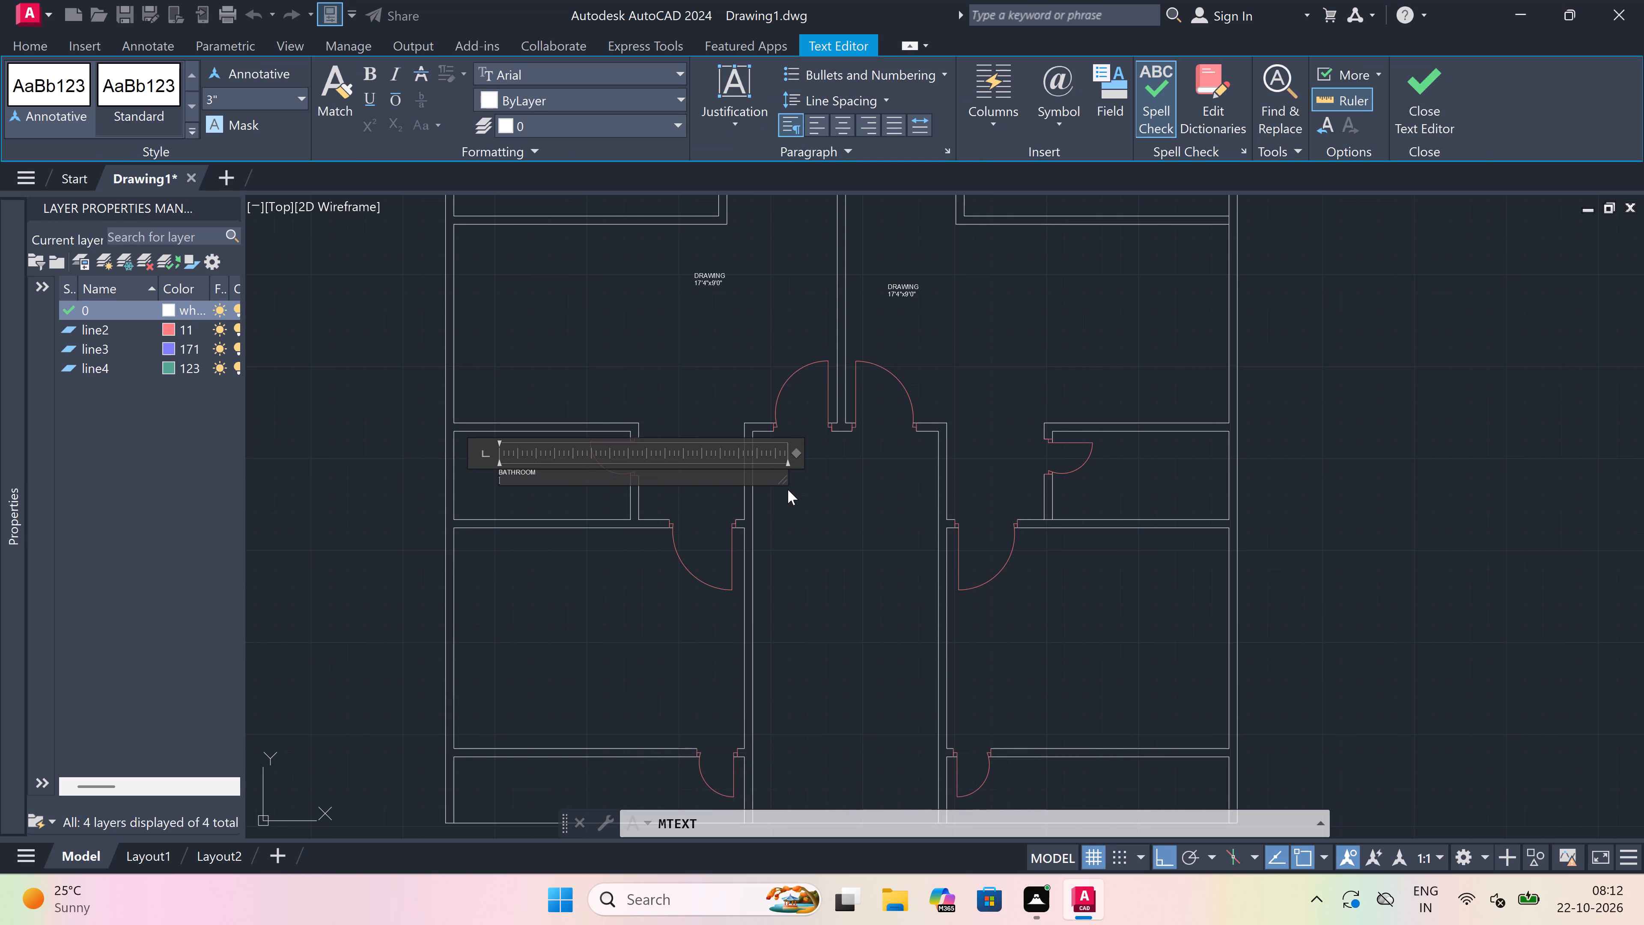
{"action": "key", "text": "8"}
{"action": "key", "text": "apostrophe"}
{"action": "key", "text": "0"}
{"action": "type", "text": "\"x"}
{"action": "type", "text": "4'0\""}
{"action": "left_click_drag", "start_coordinate": [896, 555], "coordinate": [1035, 496]}
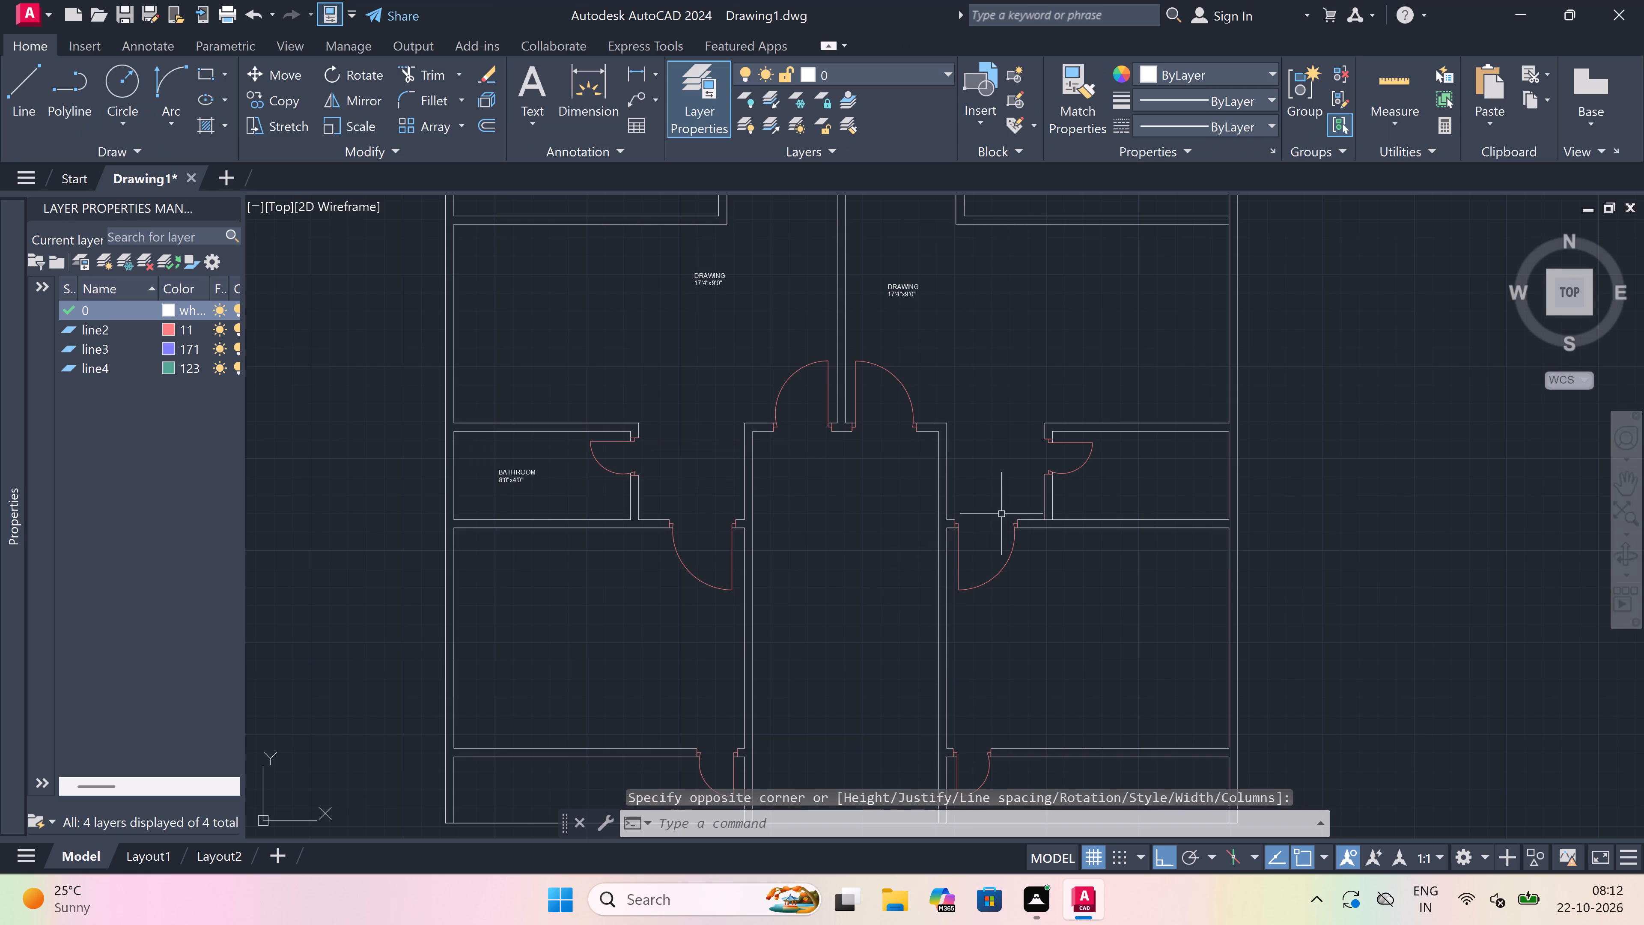
Add a multiline text label reading BATHROOM with 8'0"x4'0" below it in the right-hand unit's small room below the drawing room.
{"action": "left_click_drag", "start_coordinate": [1035, 496], "coordinate": [1095, 487]}
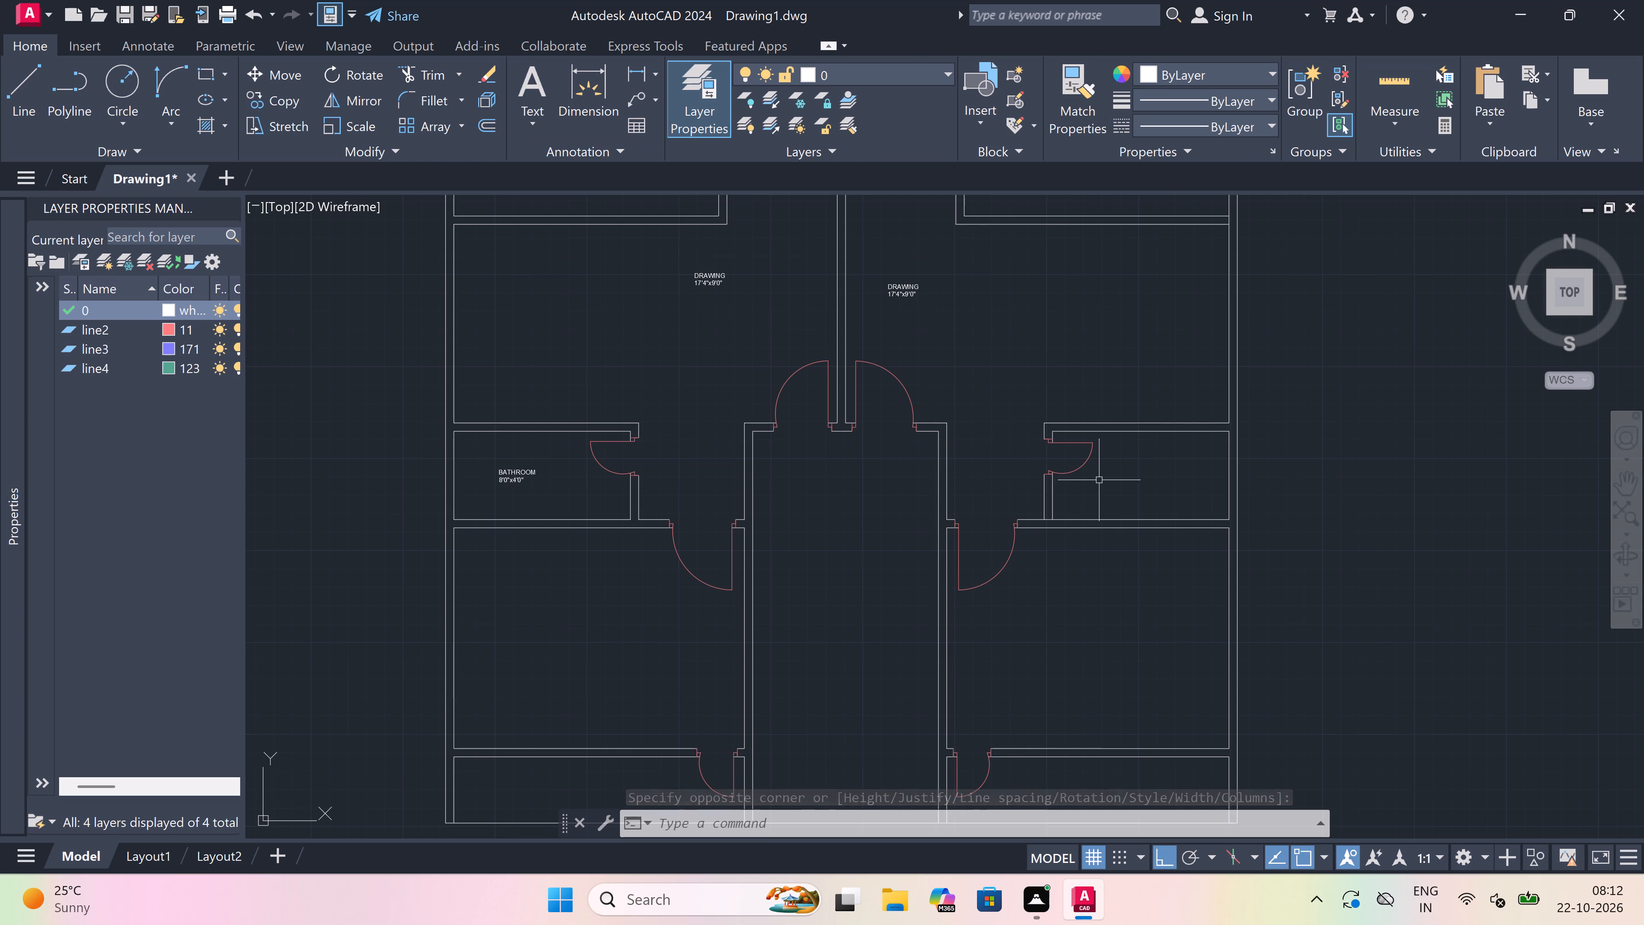
{"action": "key", "text": "space"}
{"action": "left_click_drag", "start_coordinate": [1099, 480], "coordinate": [1101, 481]}
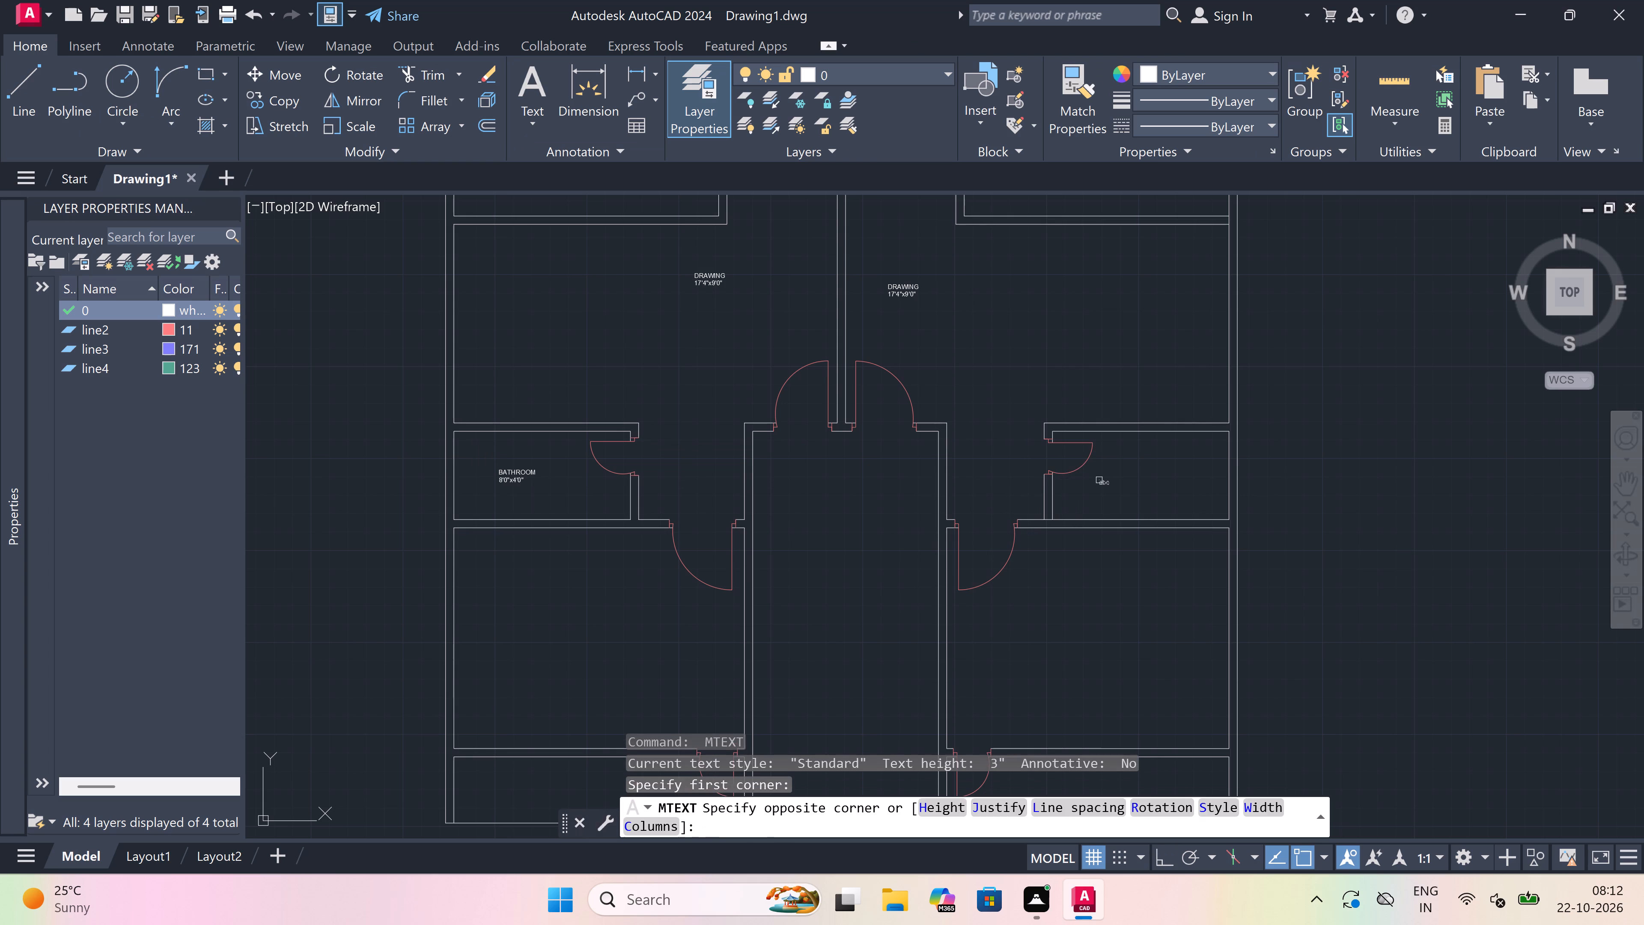
{"action": "left_click_drag", "start_coordinate": [1101, 481], "coordinate": [1442, 485]}
{"action": "left_click", "coordinate": [1442, 485]}
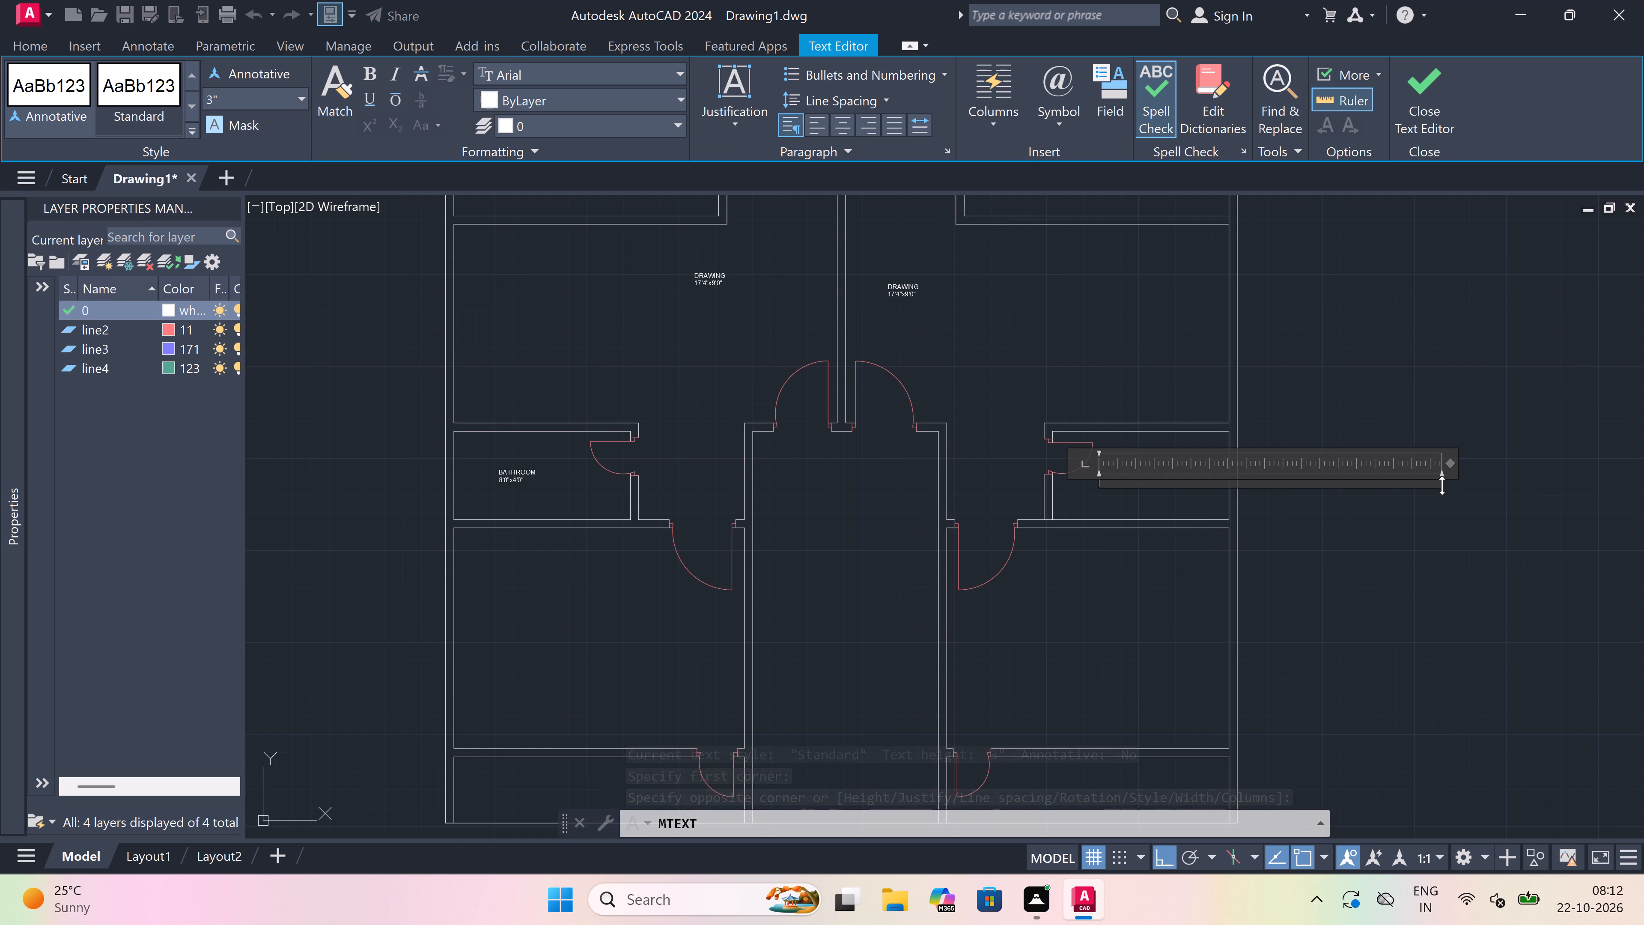
{"action": "key", "text": "b"}
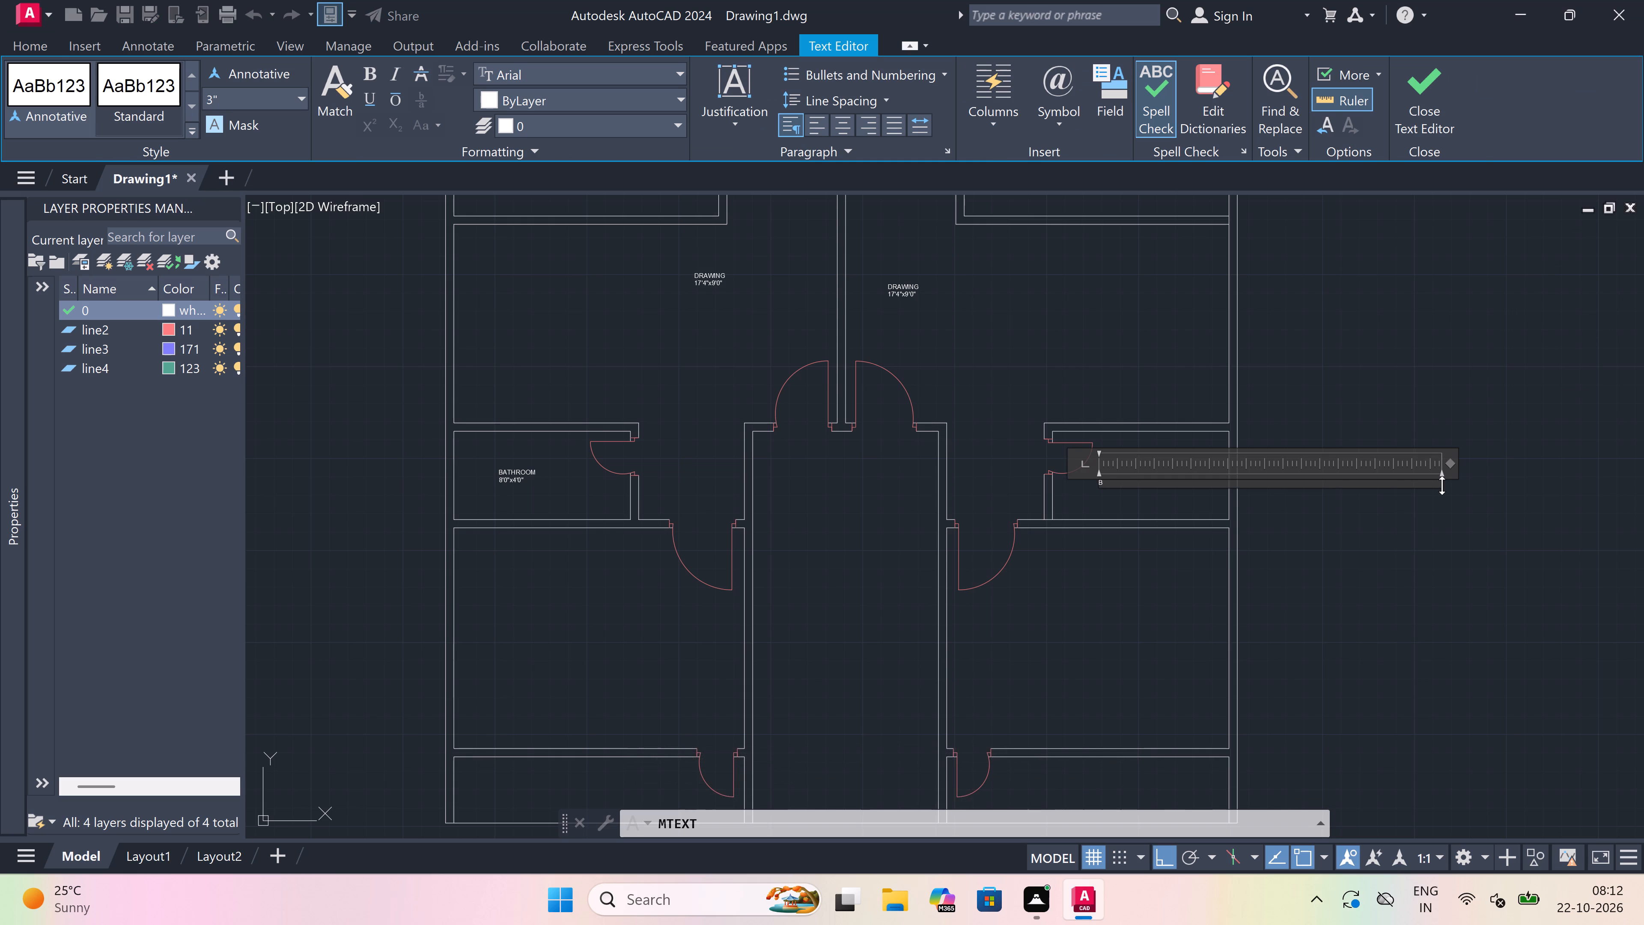
{"action": "type", "text": "ATHROOM"}
{"action": "key", "text": "Return"}
{"action": "type", "text": "8'"}
{"action": "key", "text": "0"}
{"action": "type", "text": "\"x"}
{"action": "key", "text": "4"}
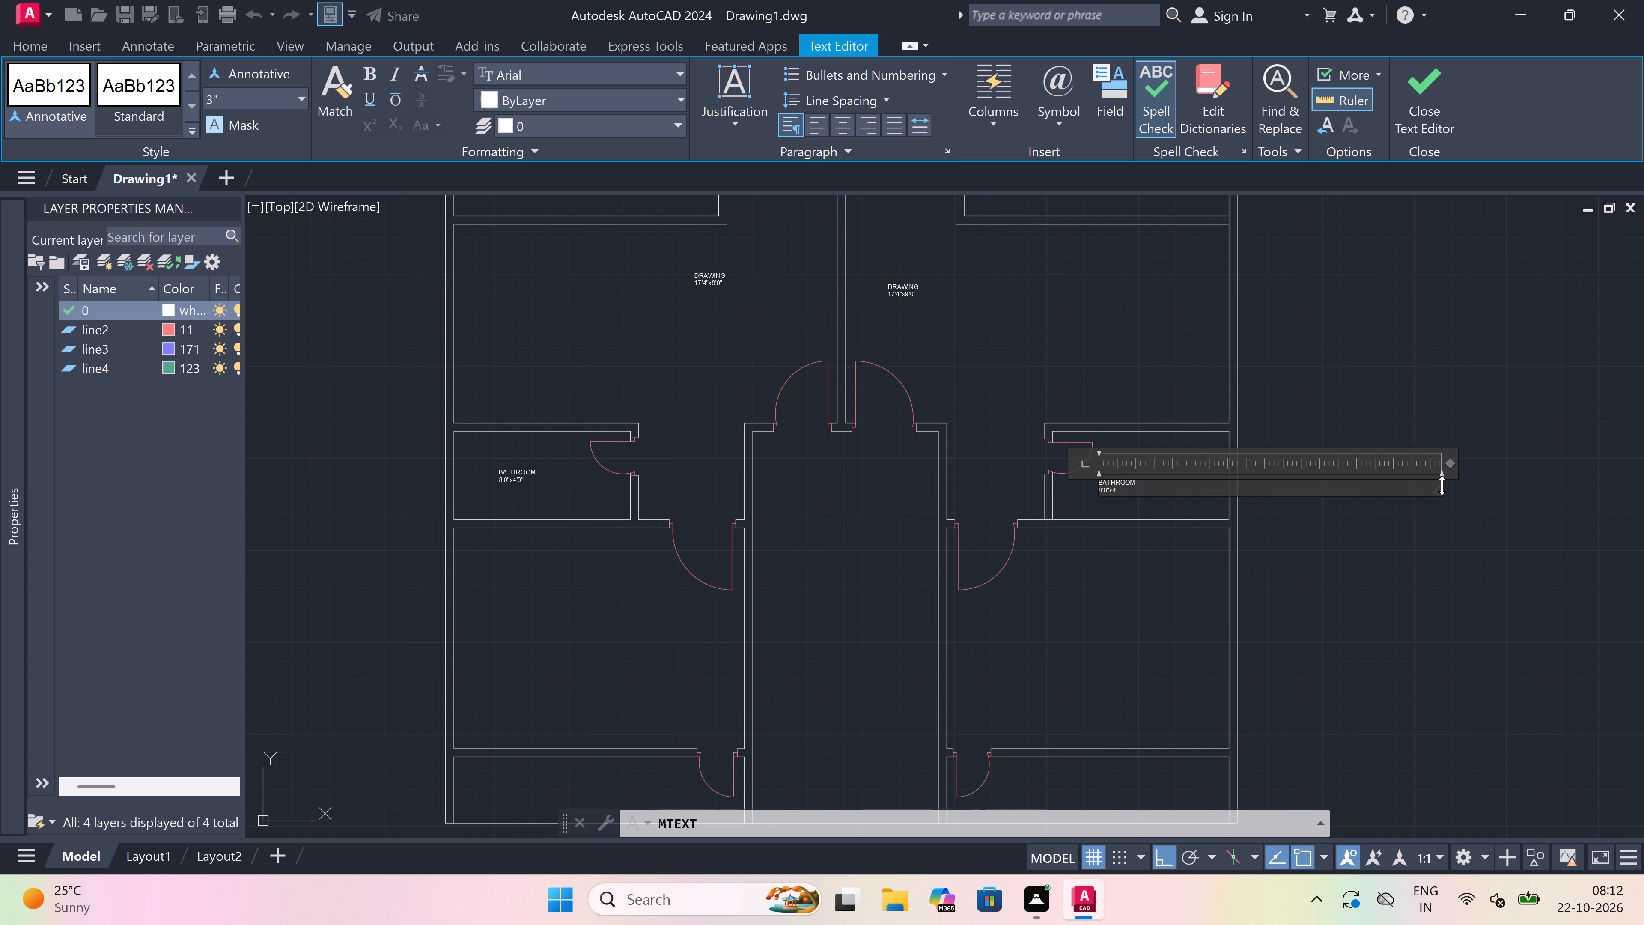
{"action": "type", "text": "'0"}
{"action": "key", "text": "shift+quotedbl"}
{"action": "left_click", "coordinate": [1020, 627]}
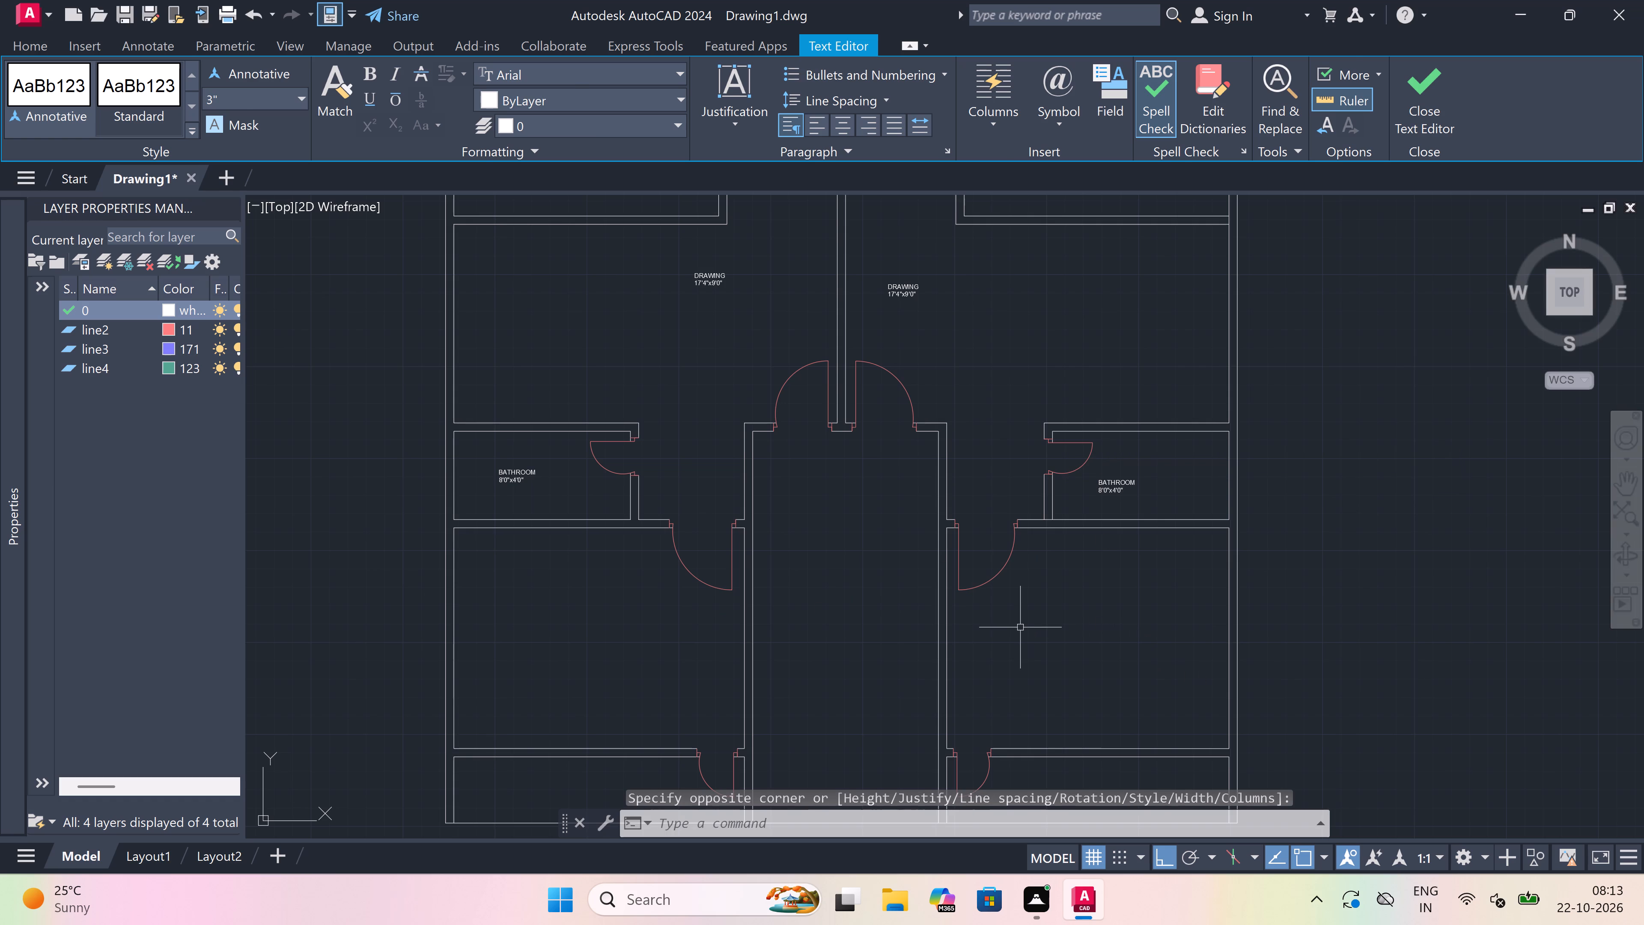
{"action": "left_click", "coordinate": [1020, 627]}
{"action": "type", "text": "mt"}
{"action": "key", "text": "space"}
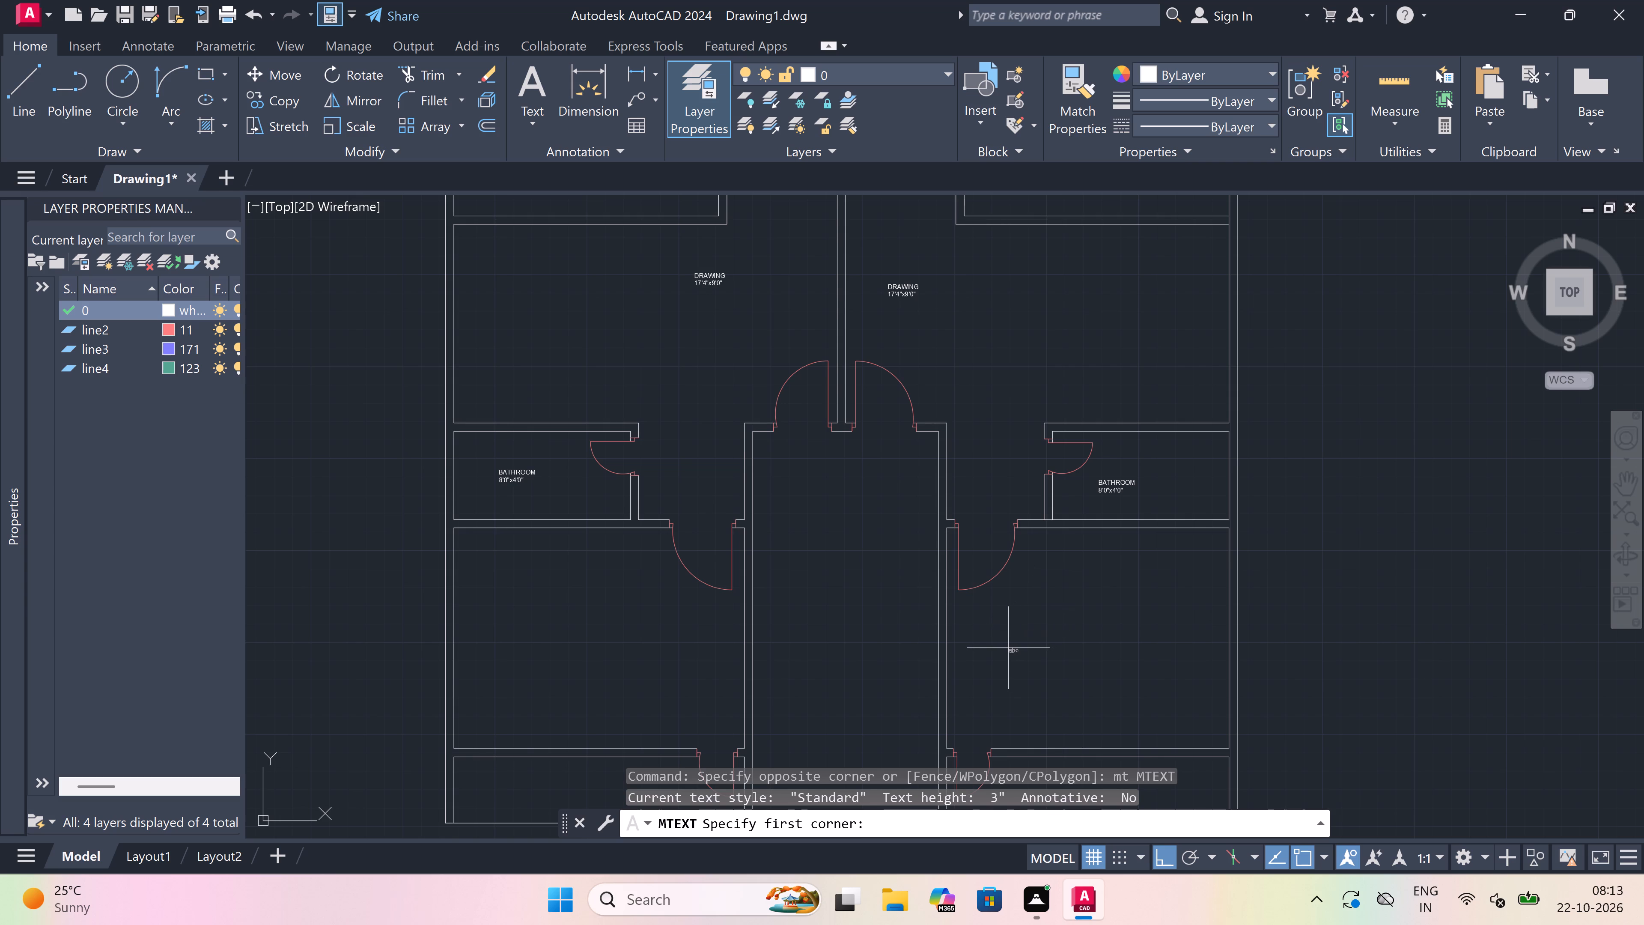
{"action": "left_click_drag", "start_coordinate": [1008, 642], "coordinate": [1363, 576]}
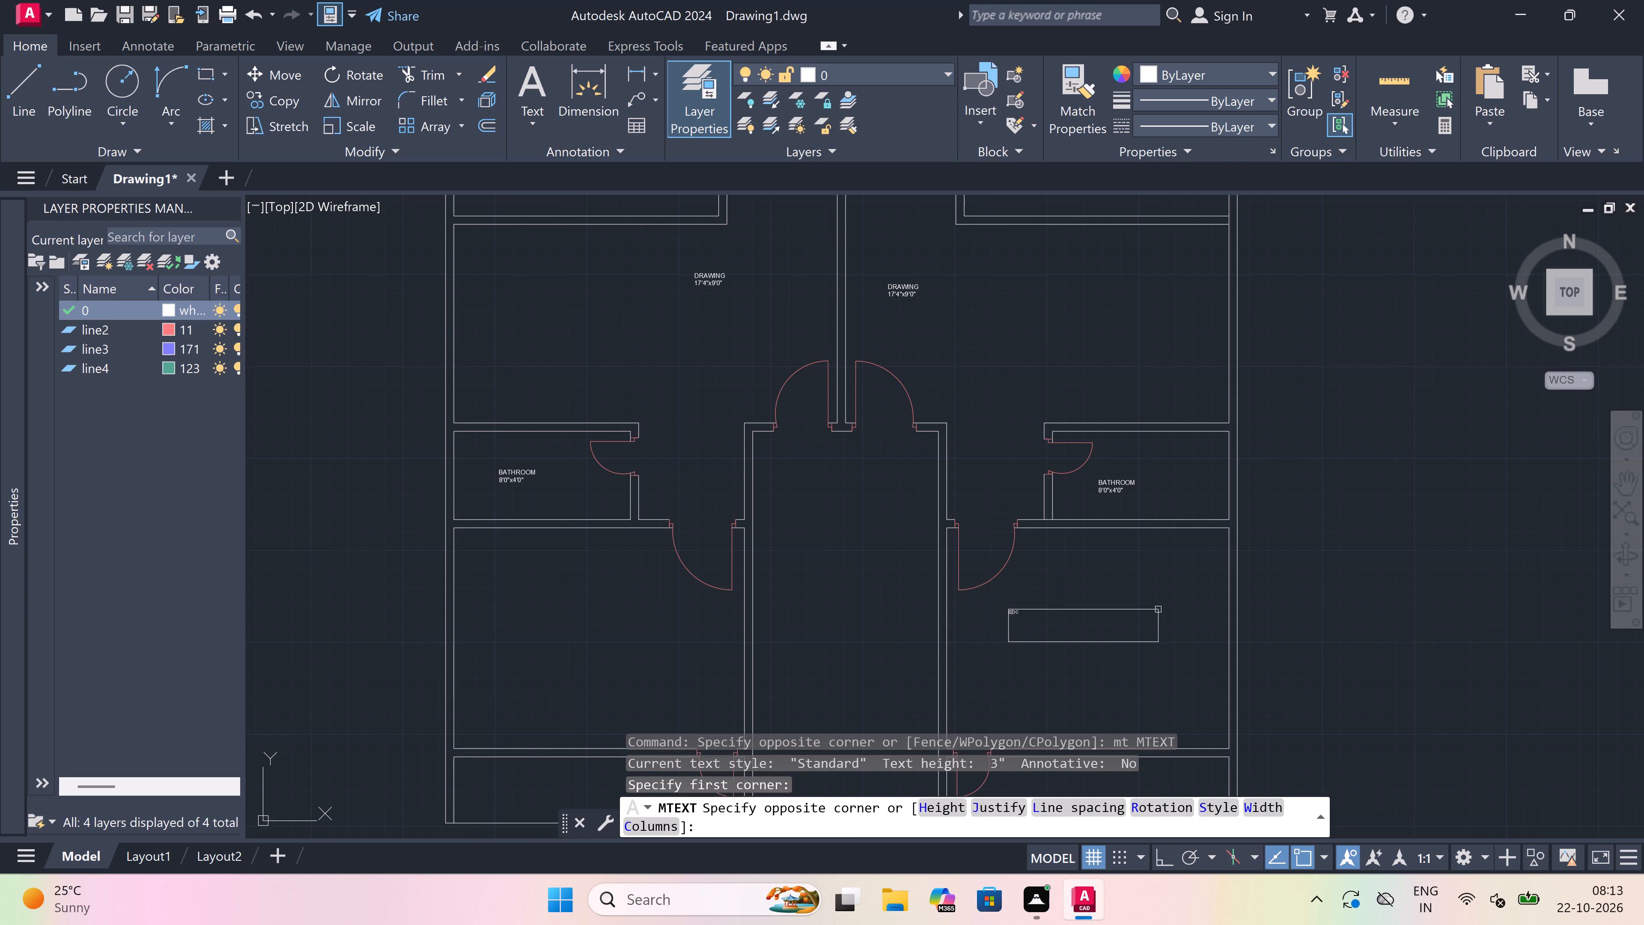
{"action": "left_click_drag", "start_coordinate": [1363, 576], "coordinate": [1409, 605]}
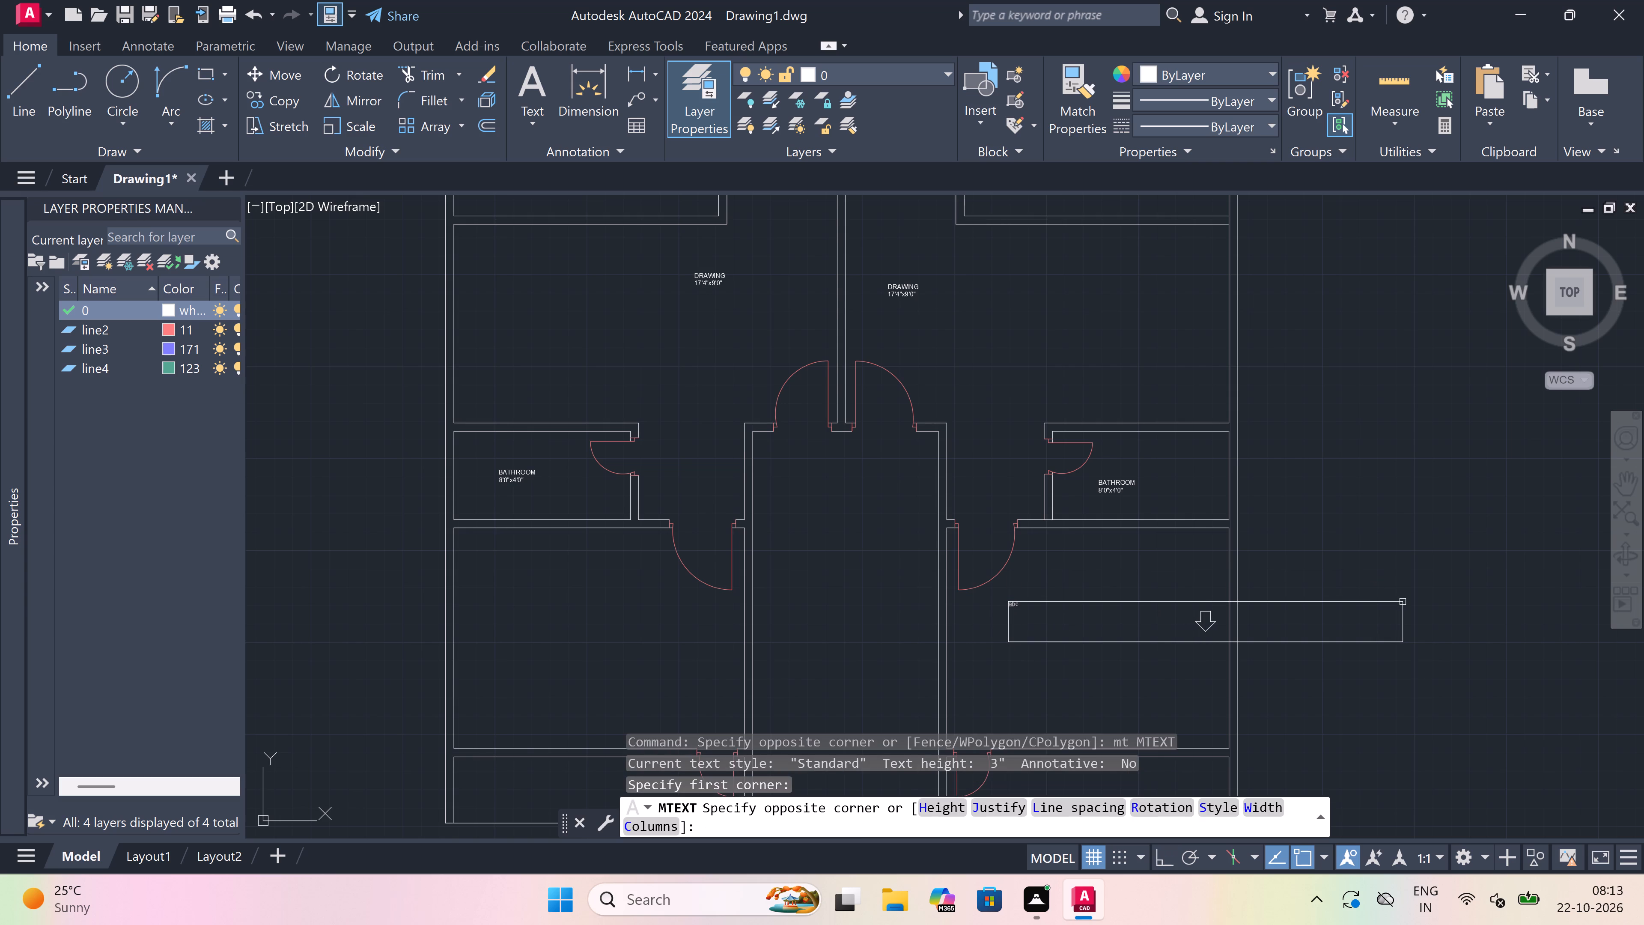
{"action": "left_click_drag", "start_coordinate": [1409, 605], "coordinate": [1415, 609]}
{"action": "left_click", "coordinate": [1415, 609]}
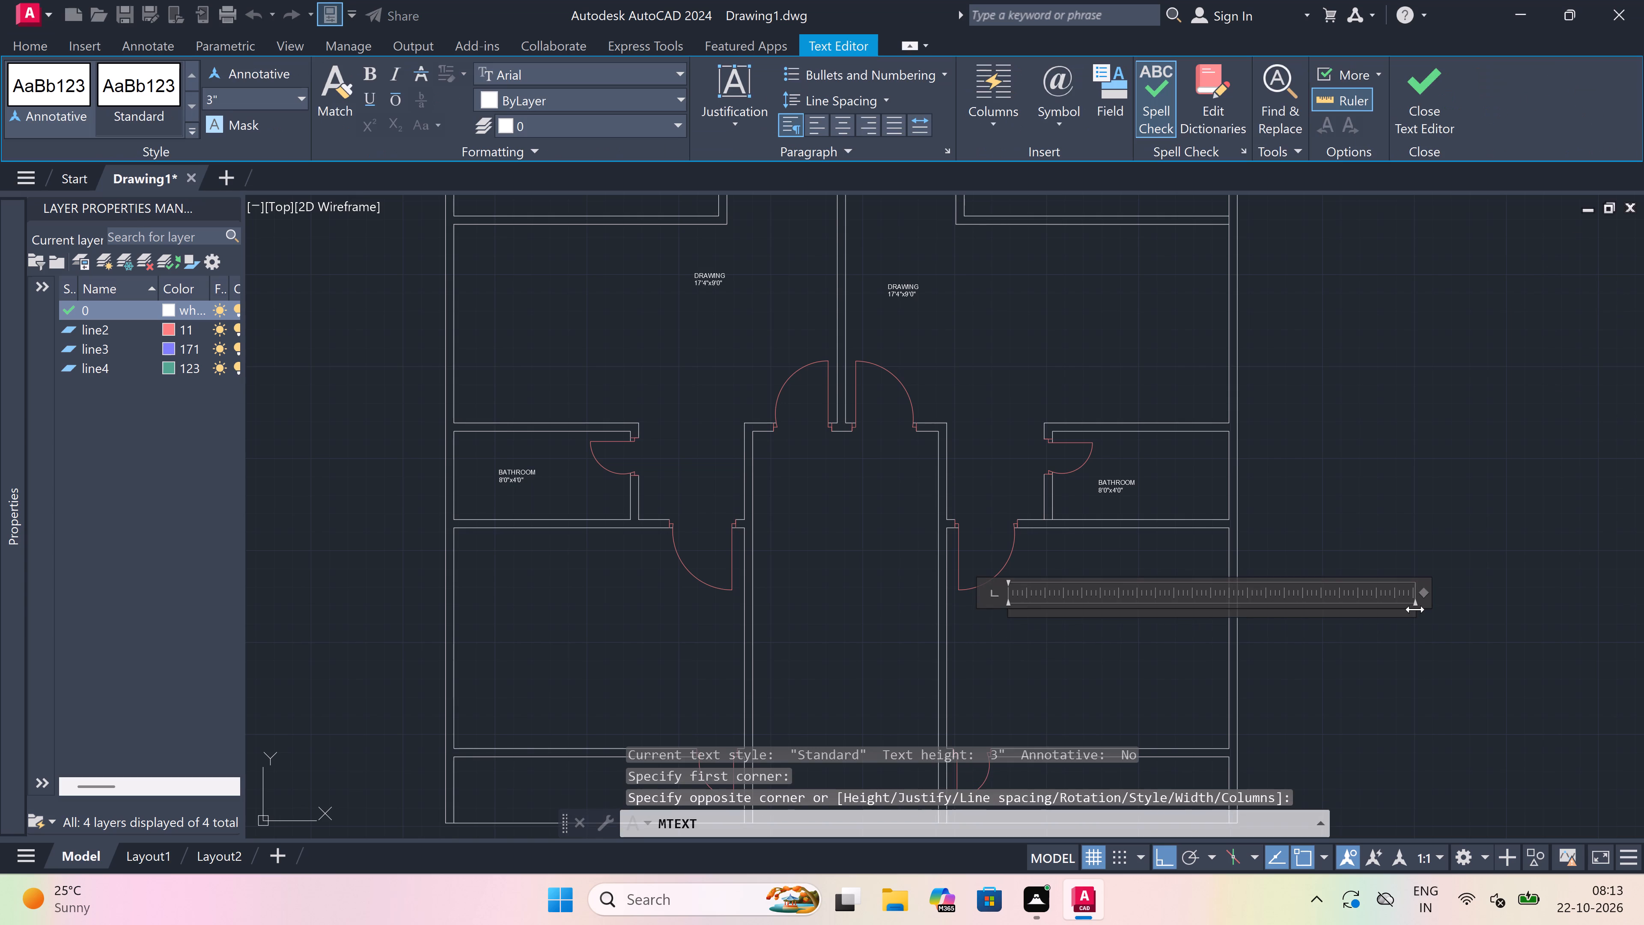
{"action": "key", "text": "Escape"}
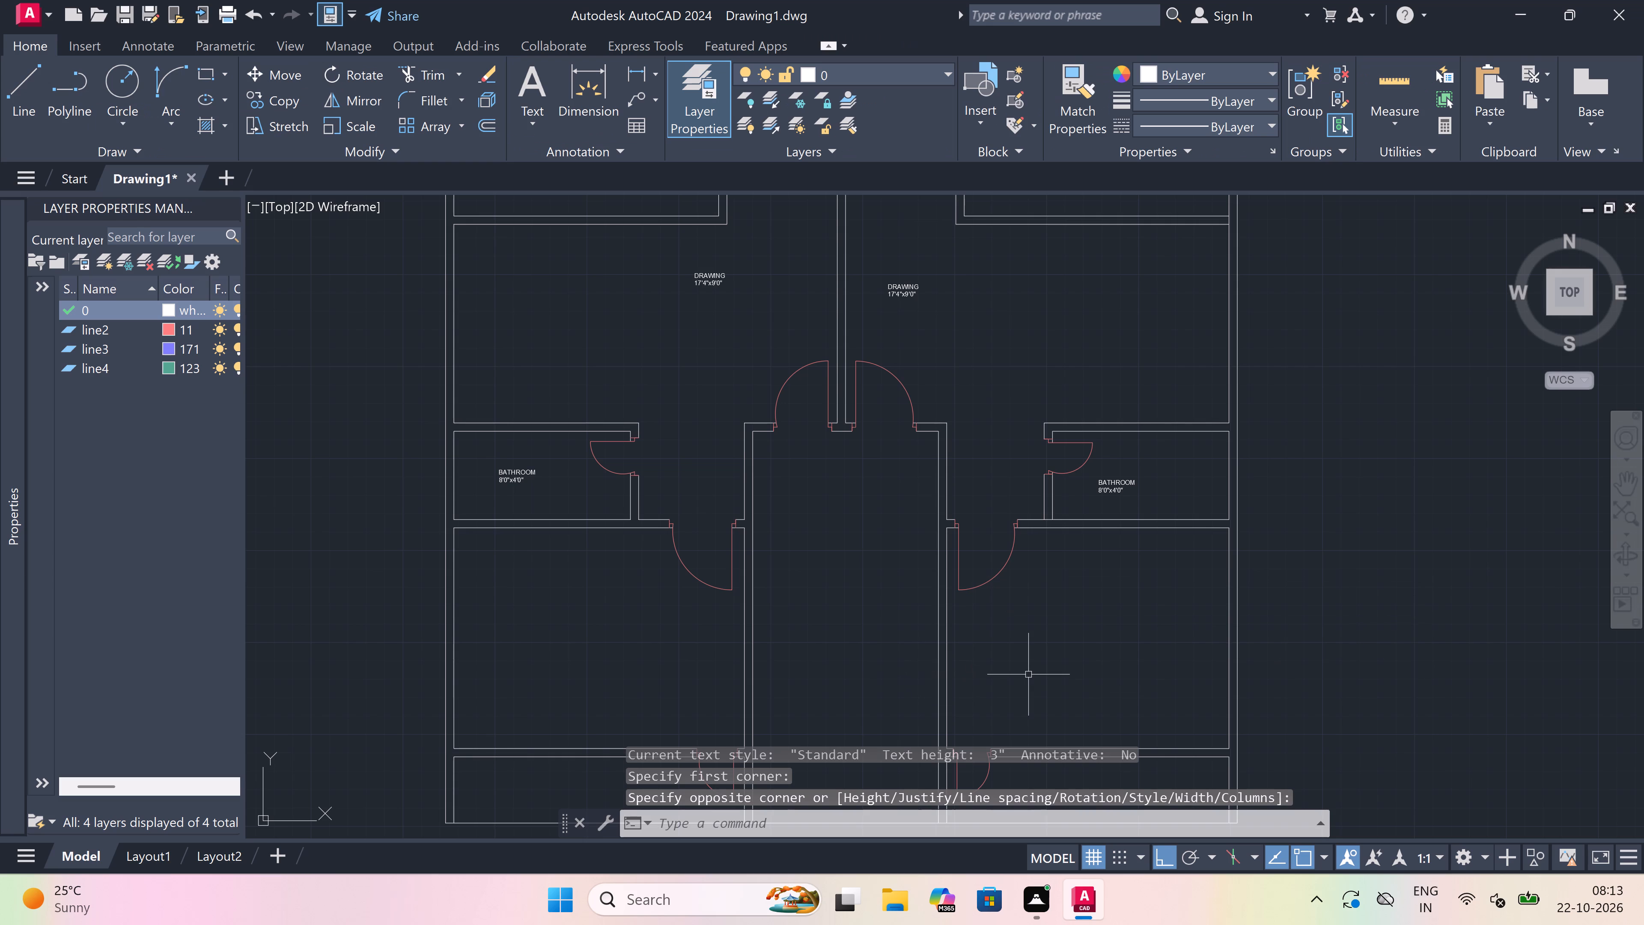
Add a multiline text label reading BEDROOM with 13'2"x10'0" below it in the right-hand unit's room below the bathroom.
{"action": "left_click", "coordinate": [1022, 652]}
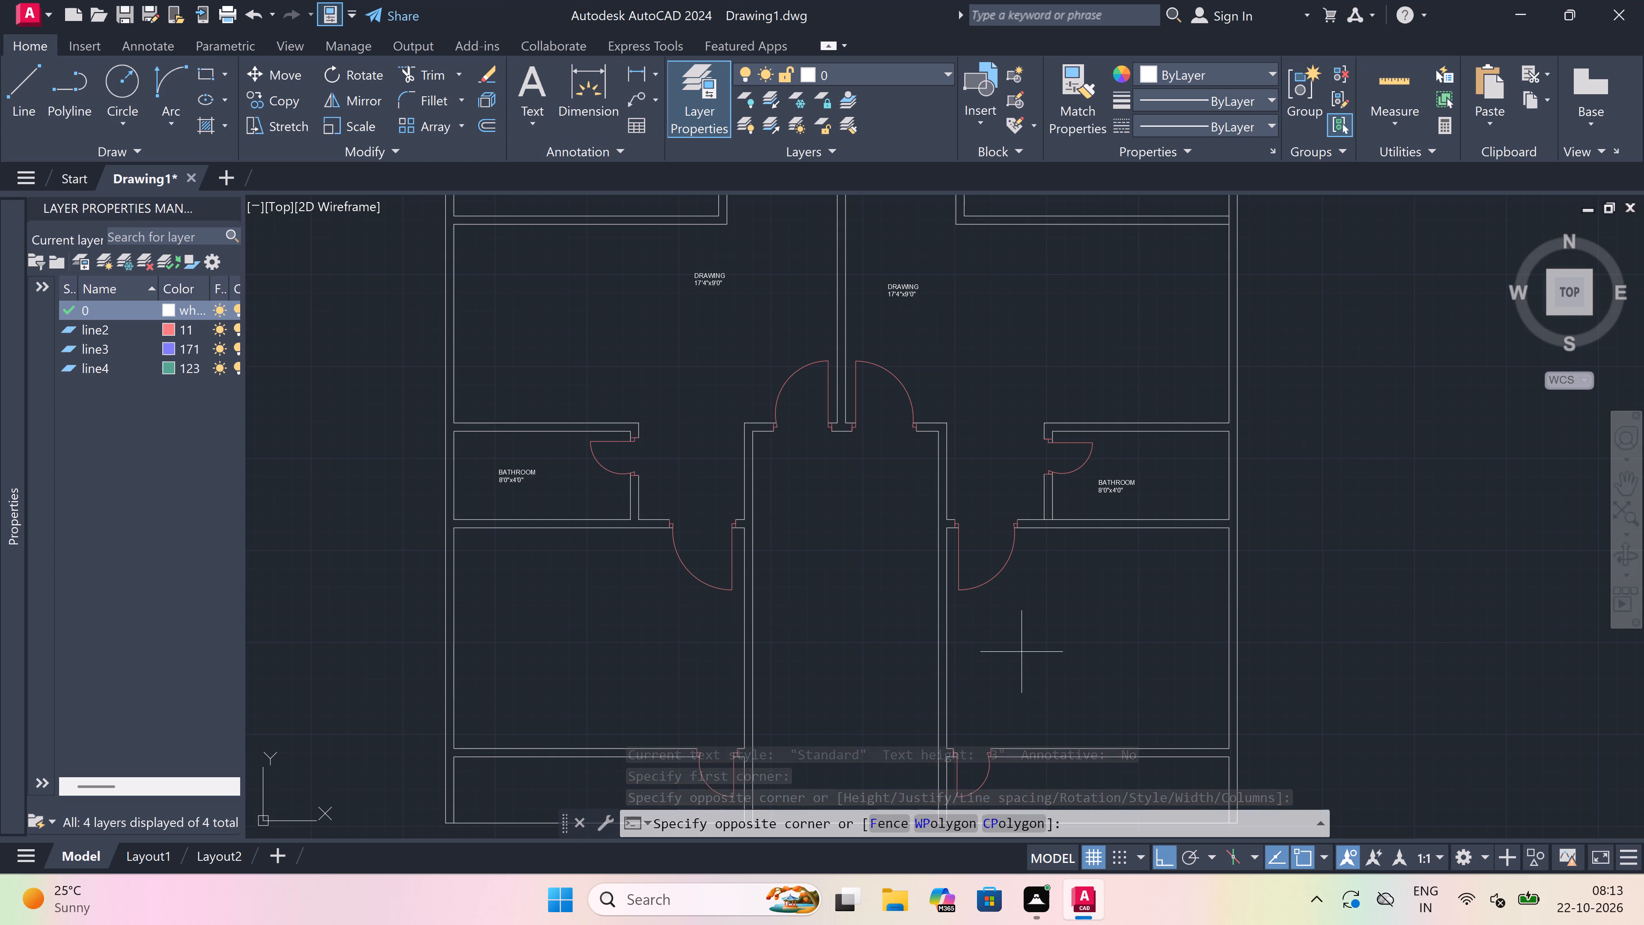
{"action": "type", "text": "mt"}
{"action": "key", "text": "space"}
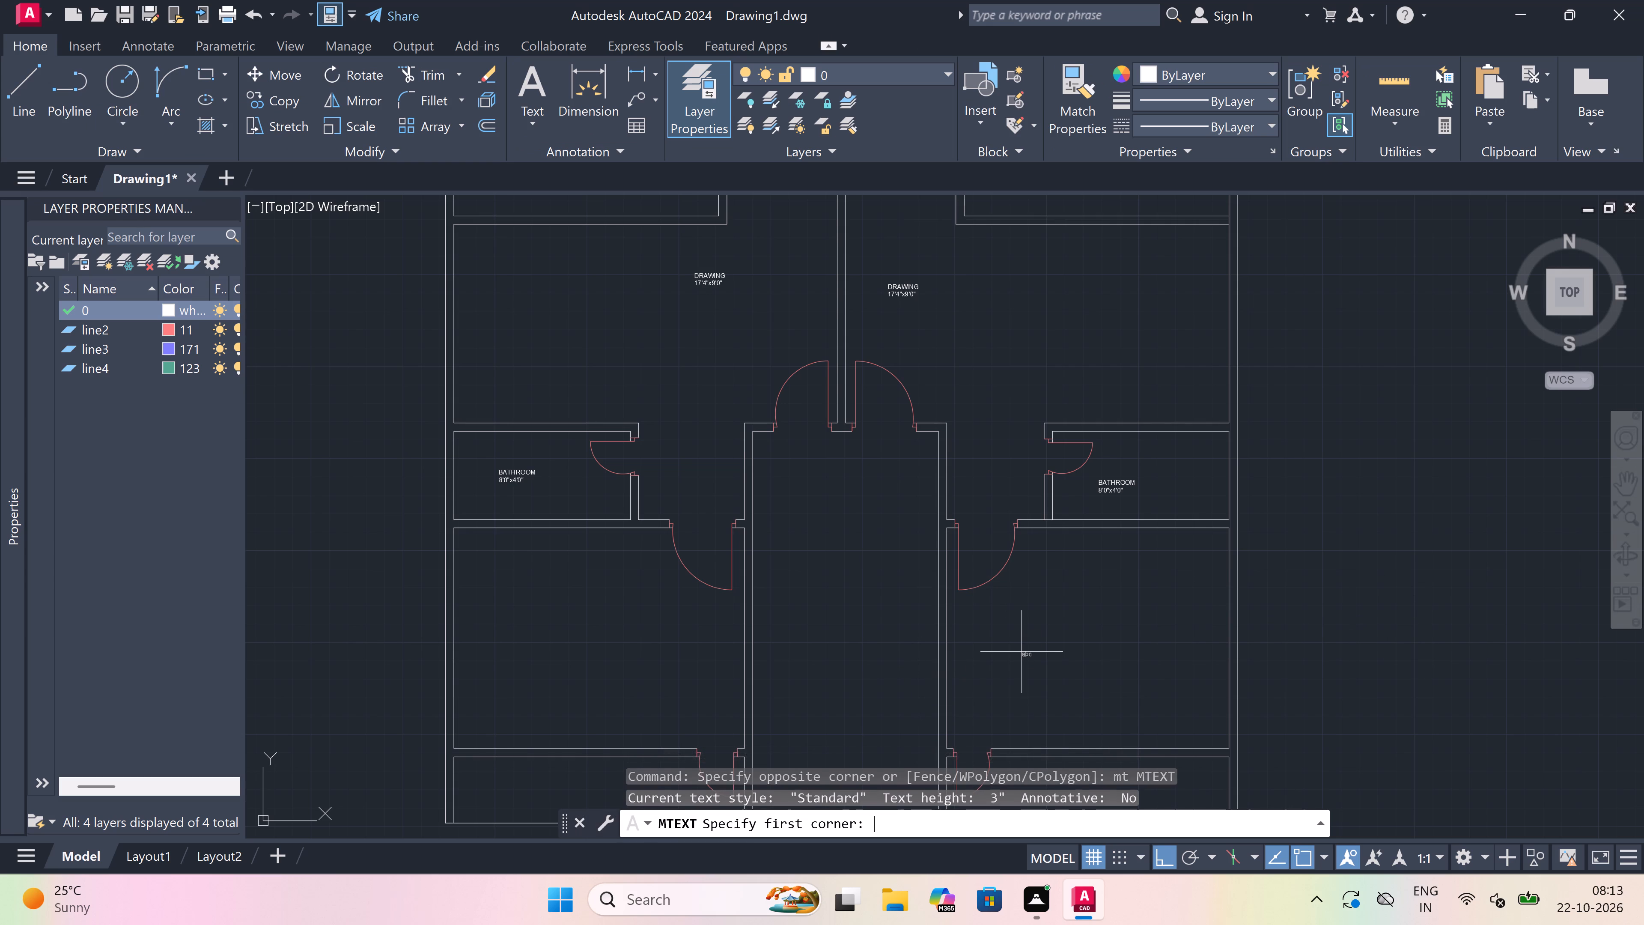
{"action": "left_click_drag", "start_coordinate": [1022, 652], "coordinate": [1022, 645]}
{"action": "left_click_drag", "start_coordinate": [1022, 645], "coordinate": [1470, 677]}
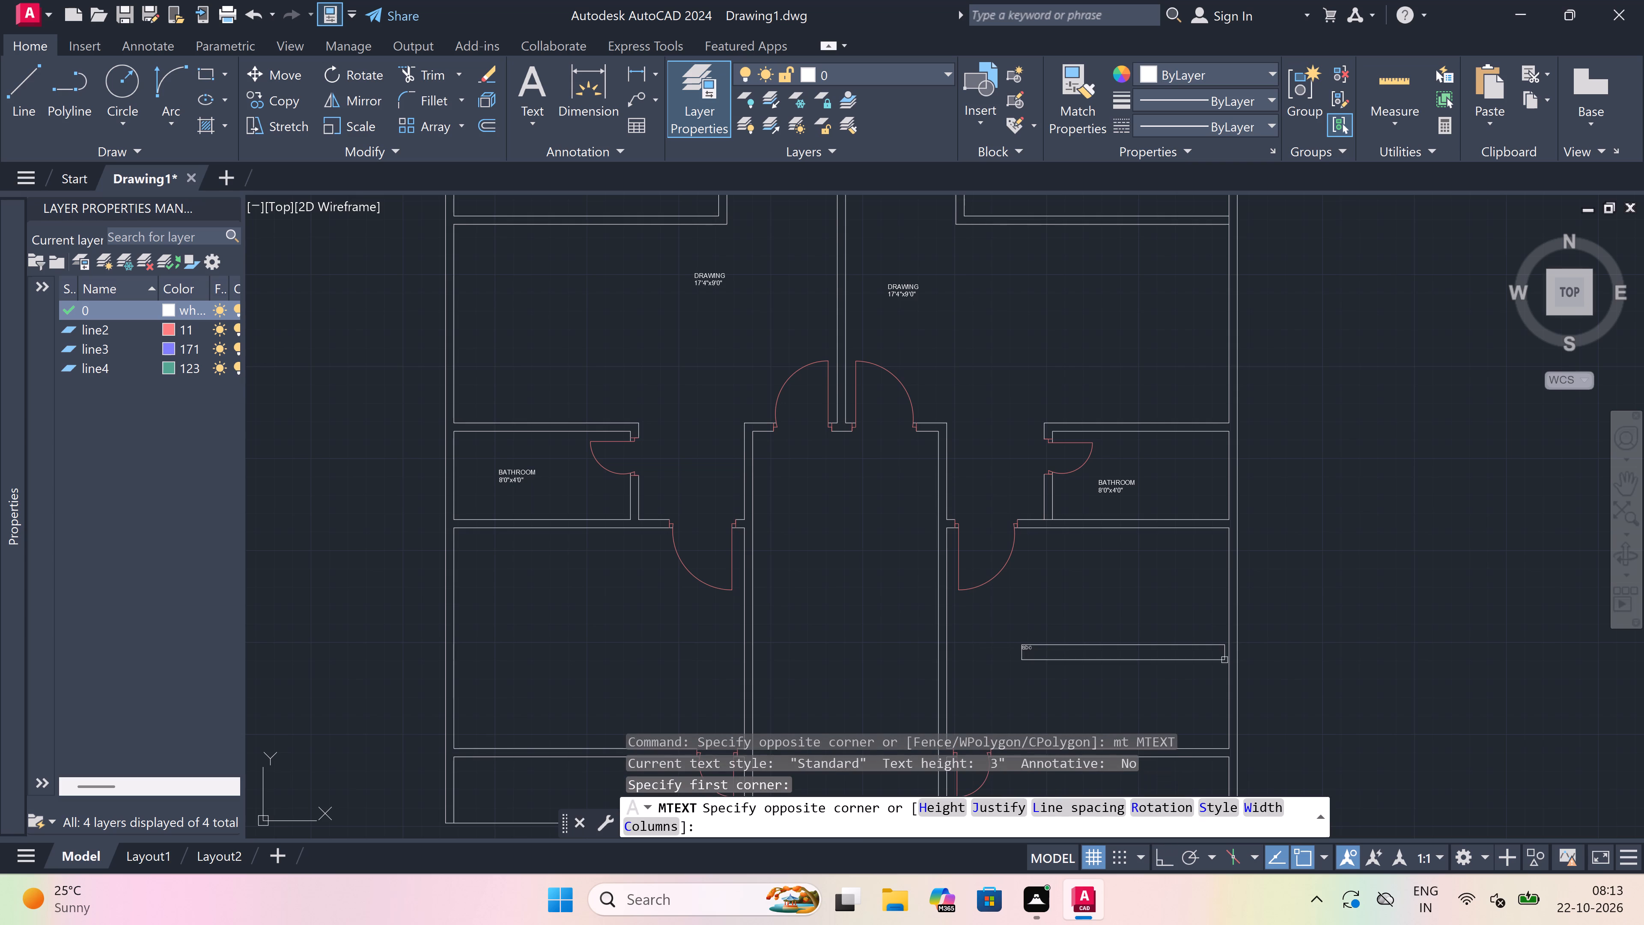
{"action": "left_click_drag", "start_coordinate": [1470, 677], "coordinate": [1474, 661]}
{"action": "left_click_drag", "start_coordinate": [1474, 661], "coordinate": [1480, 680]}
{"action": "left_click", "coordinate": [1480, 680]}
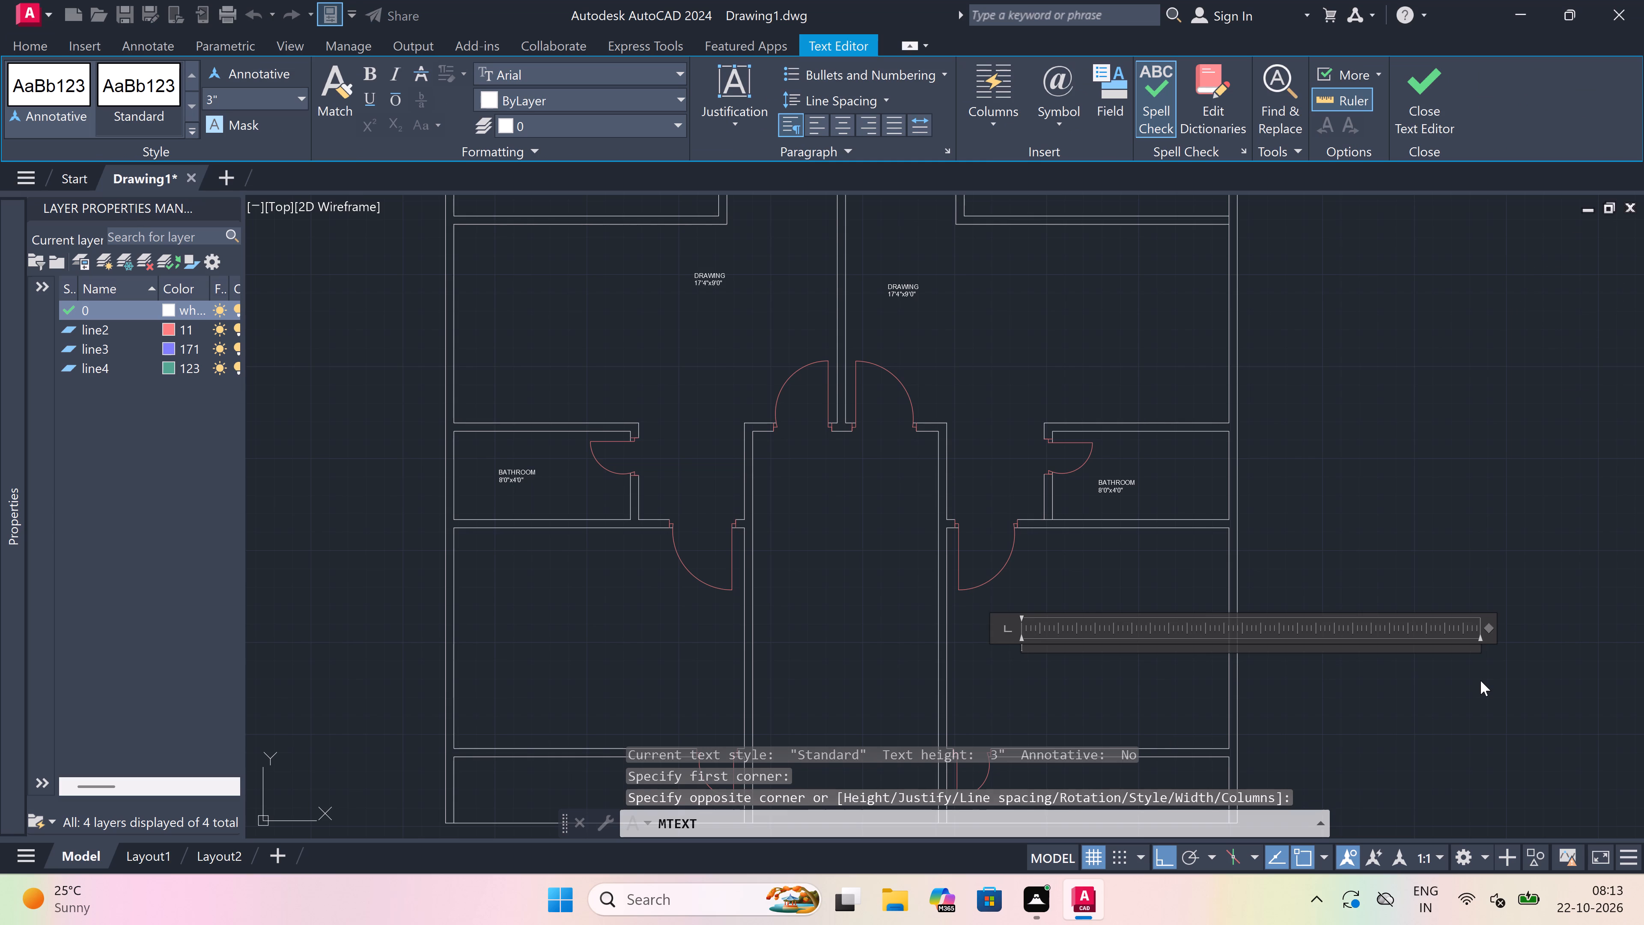
{"action": "type", "text": "BE"}
{"action": "type", "text": "DRR"}
{"action": "key", "text": "BackSpace"}
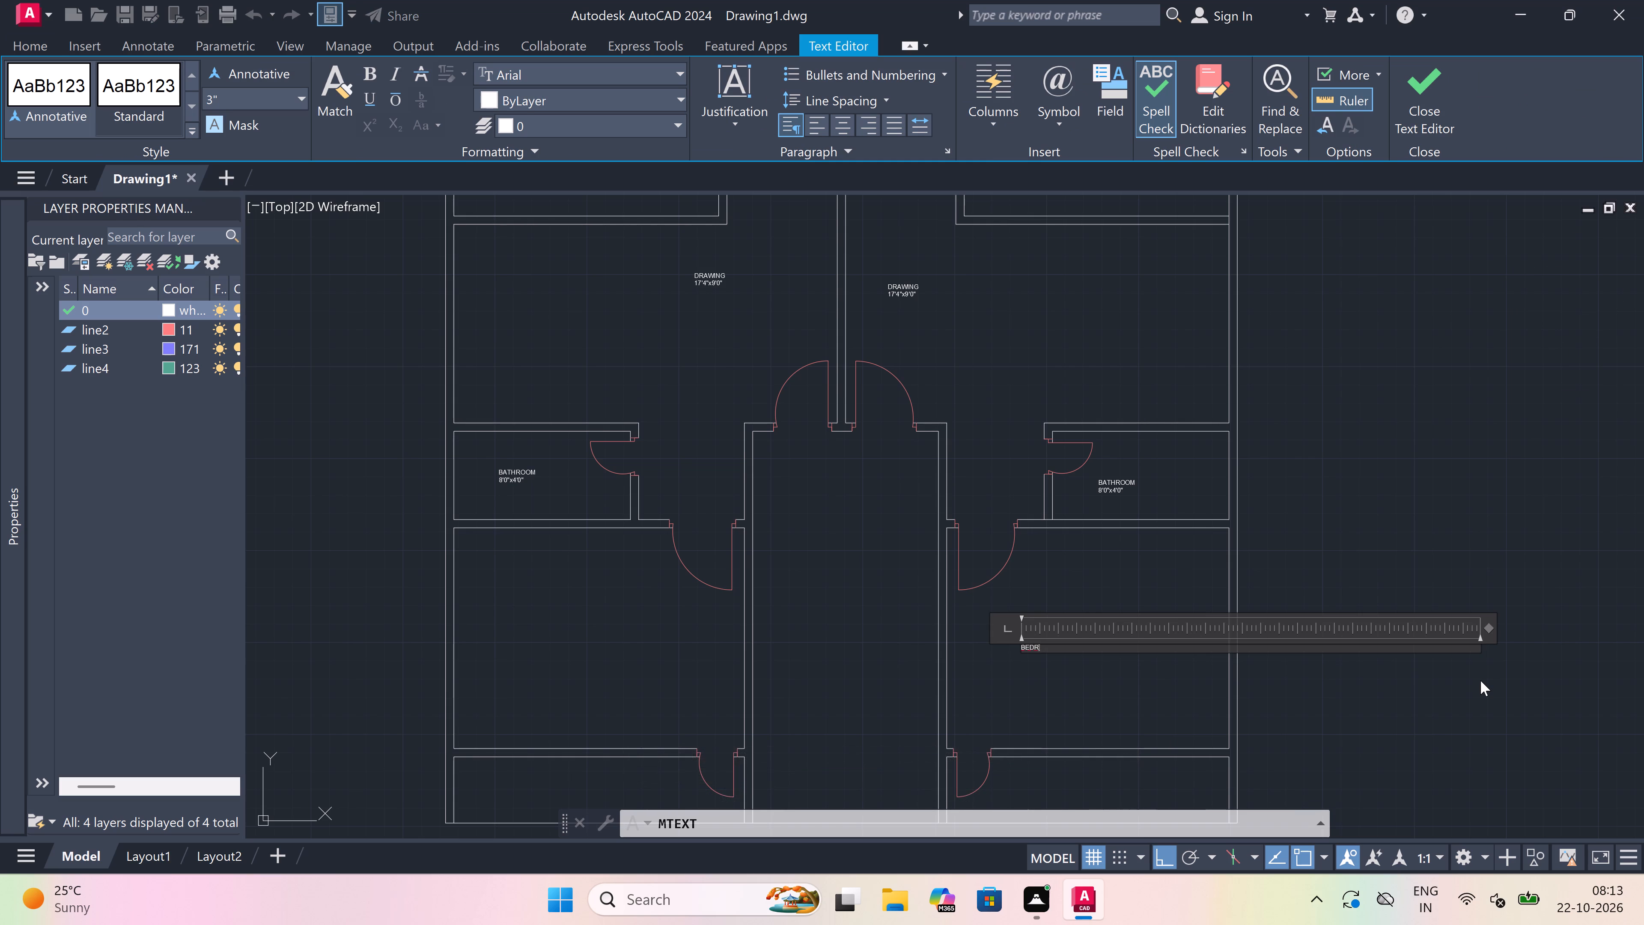
{"action": "type", "text": "OOM"}
{"action": "key", "text": "Return"}
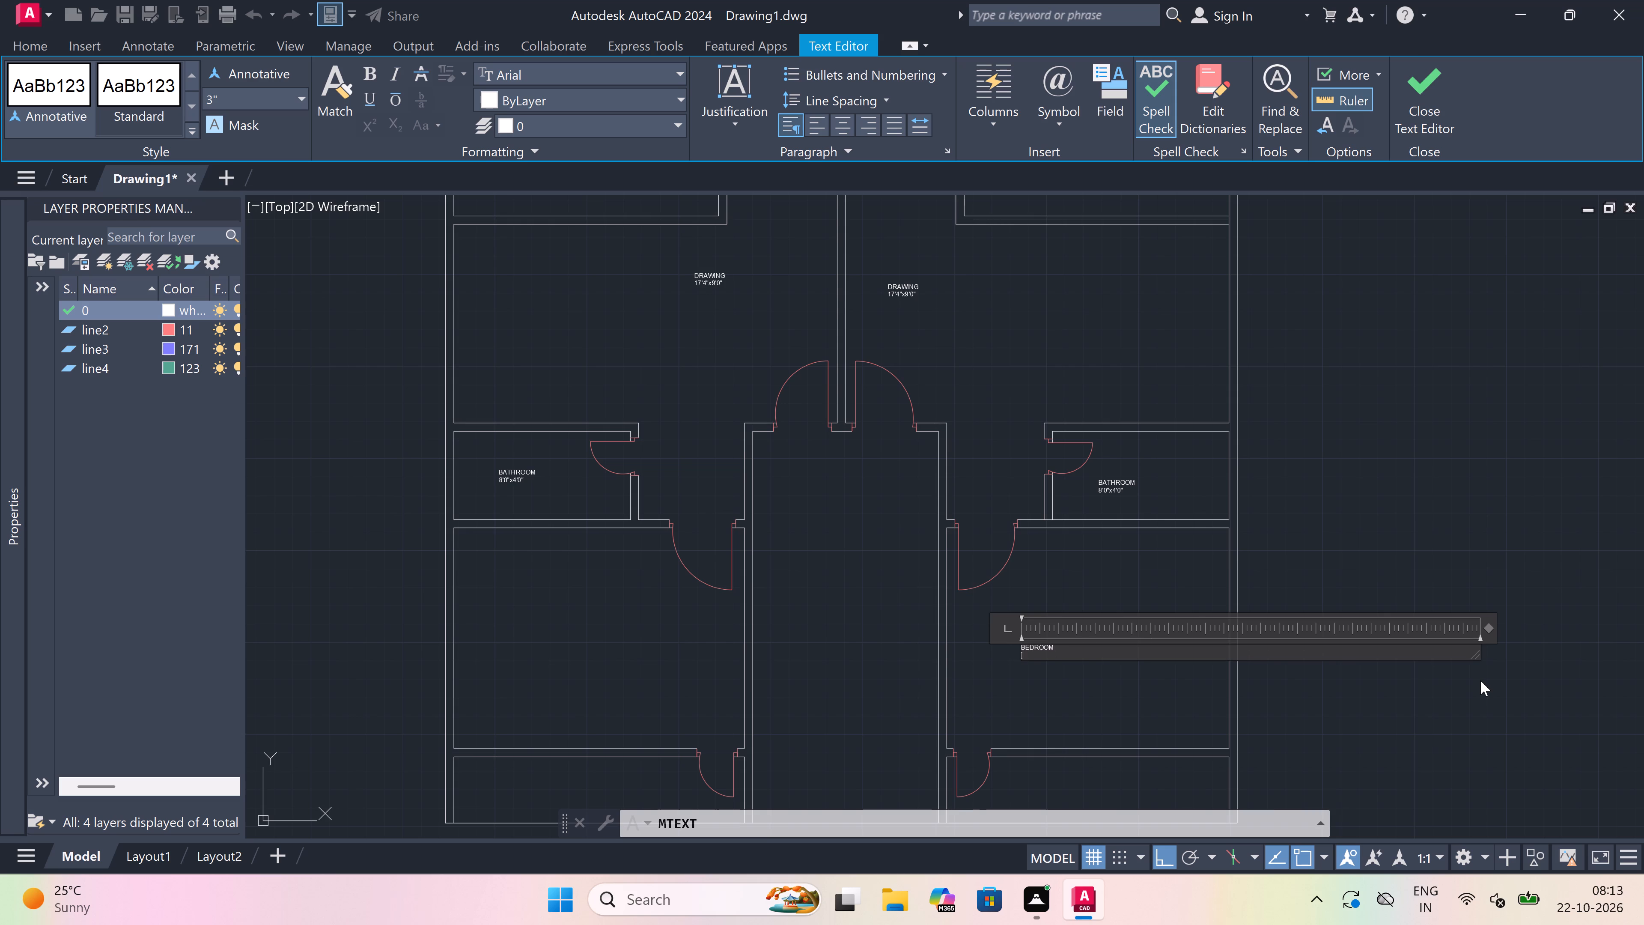
{"action": "type", "text": "13'"}
{"action": "key", "text": "2"}
{"action": "type", "text": "\"x"}
{"action": "type", "text": "10"}
{"action": "type", "text": "'0"}
{"action": "key", "text": "shift+quotedbl"}
{"action": "scroll", "coordinate": [1481, 680], "scroll_direction": "up", "scroll_amount": 1}
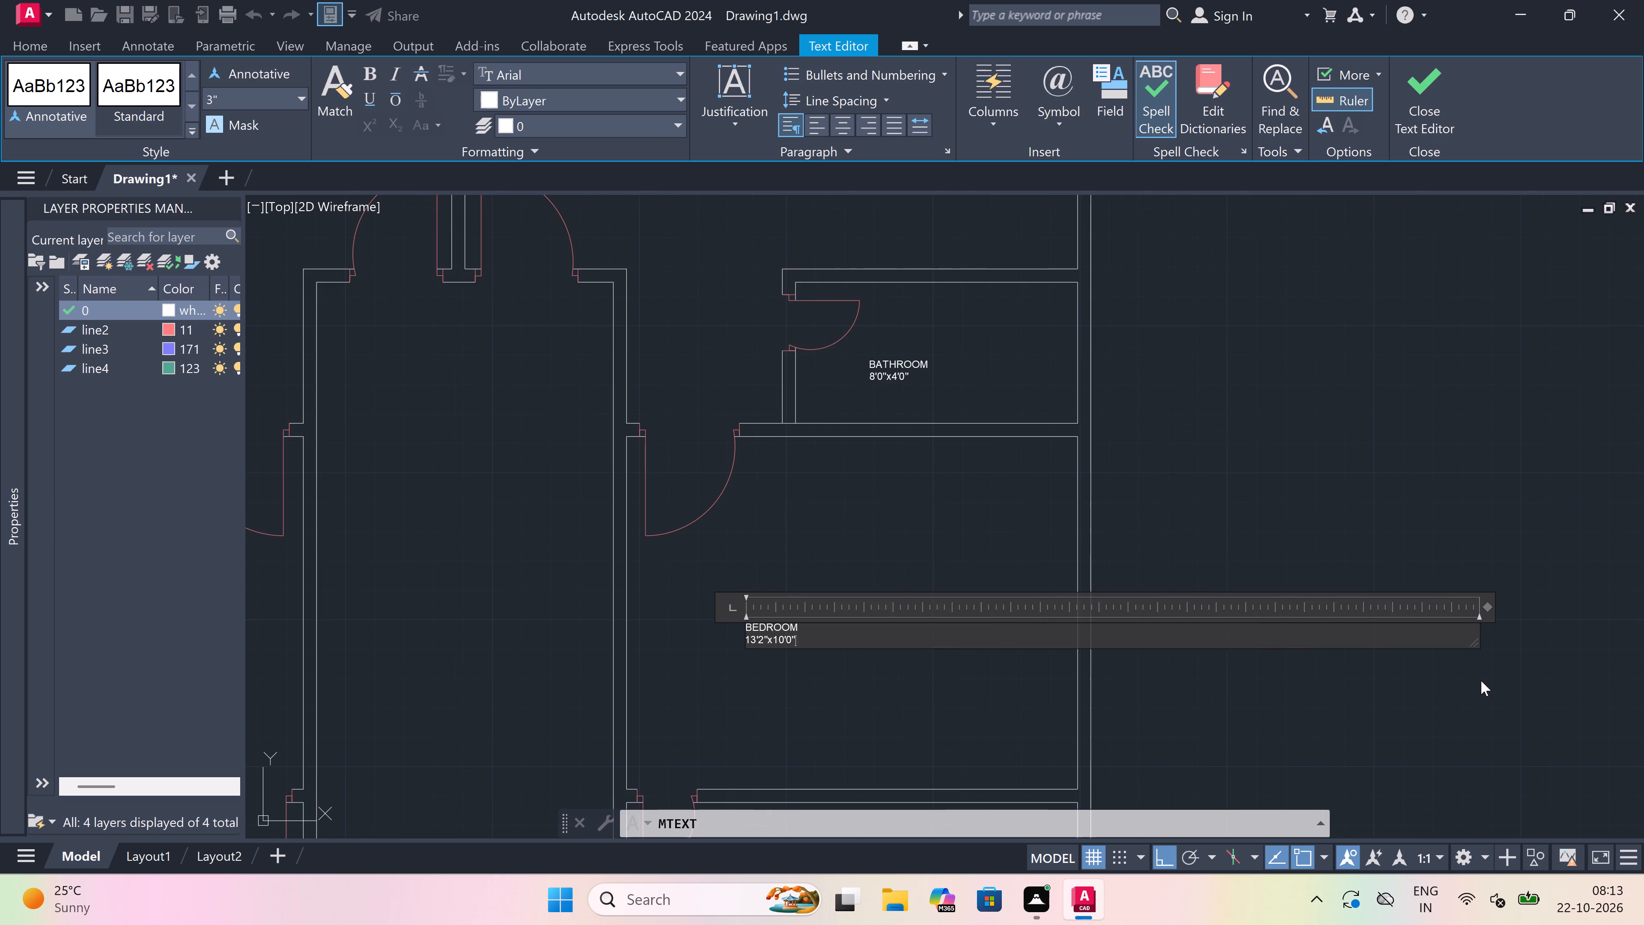
{"action": "scroll", "coordinate": [1481, 683], "scroll_direction": "down", "scroll_amount": 1}
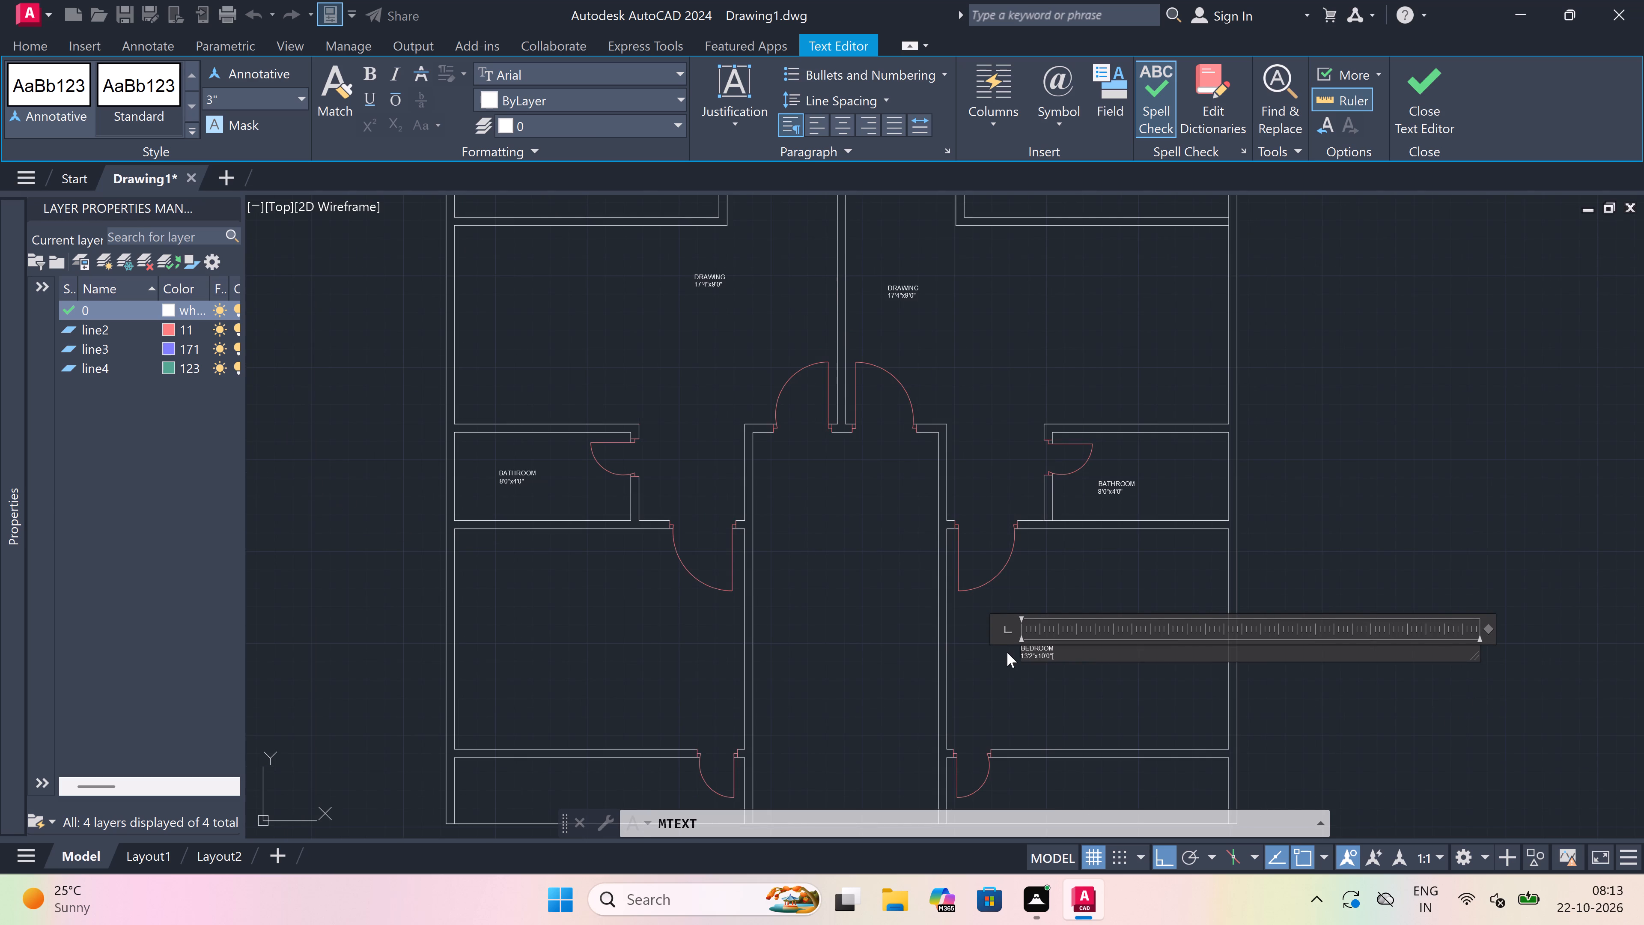
{"action": "double_click", "coordinate": [969, 682]}
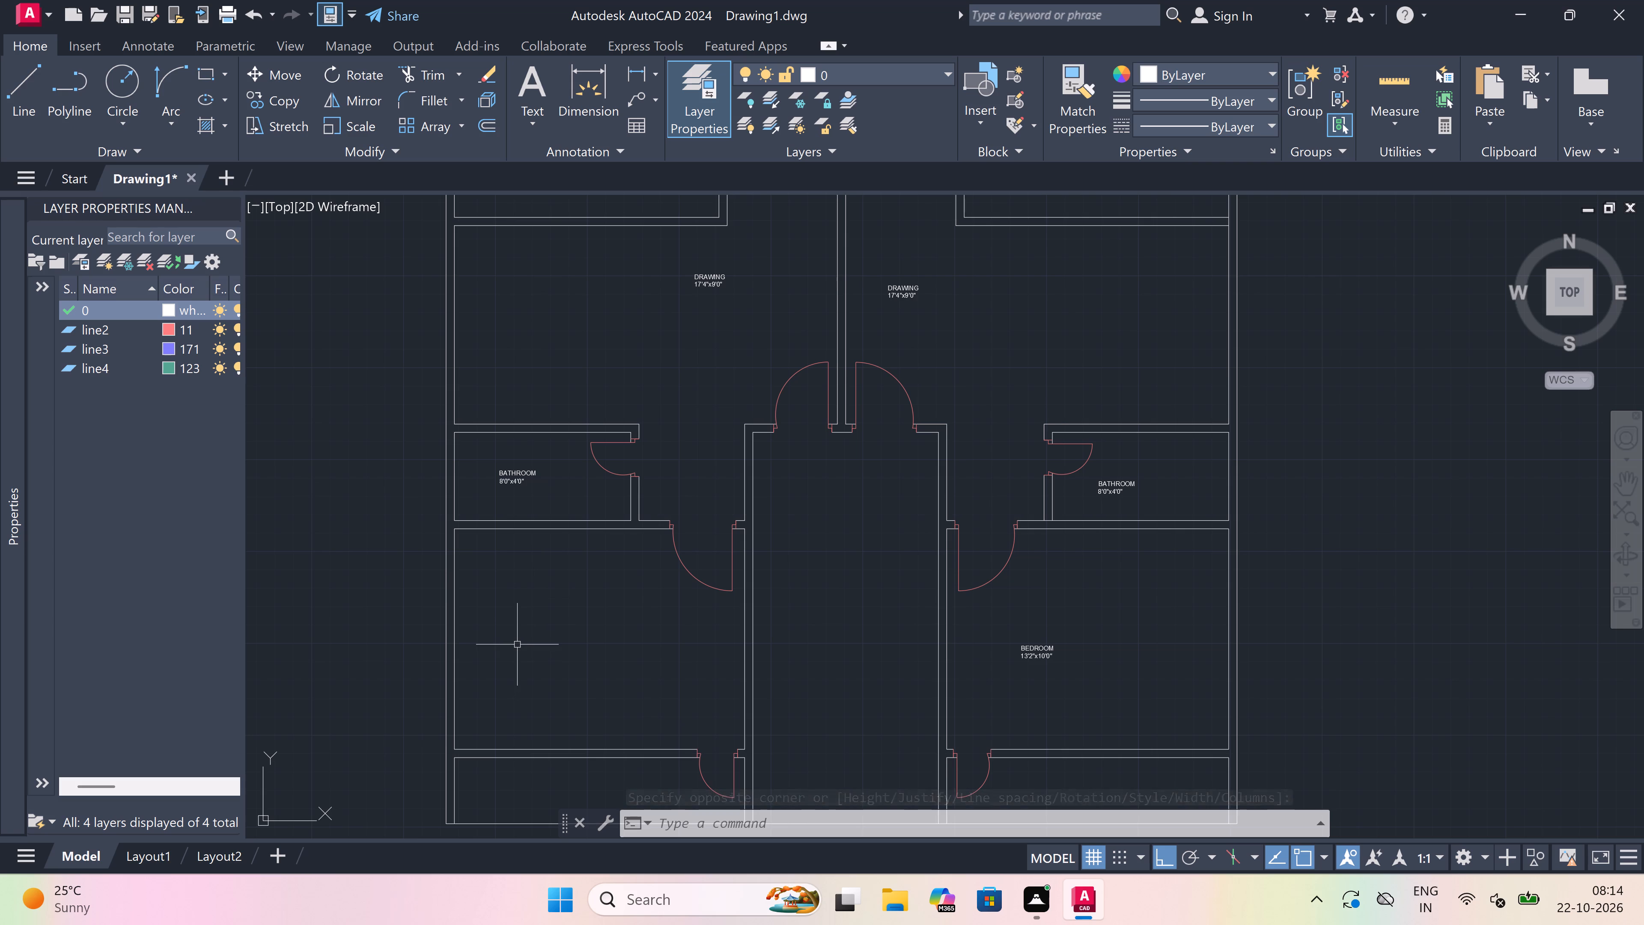
Add a multiline text label reading BEDROOM with 13'2"x10'0" below it in the left-hand unit's room below the bathroom.
{"action": "key", "text": "space"}
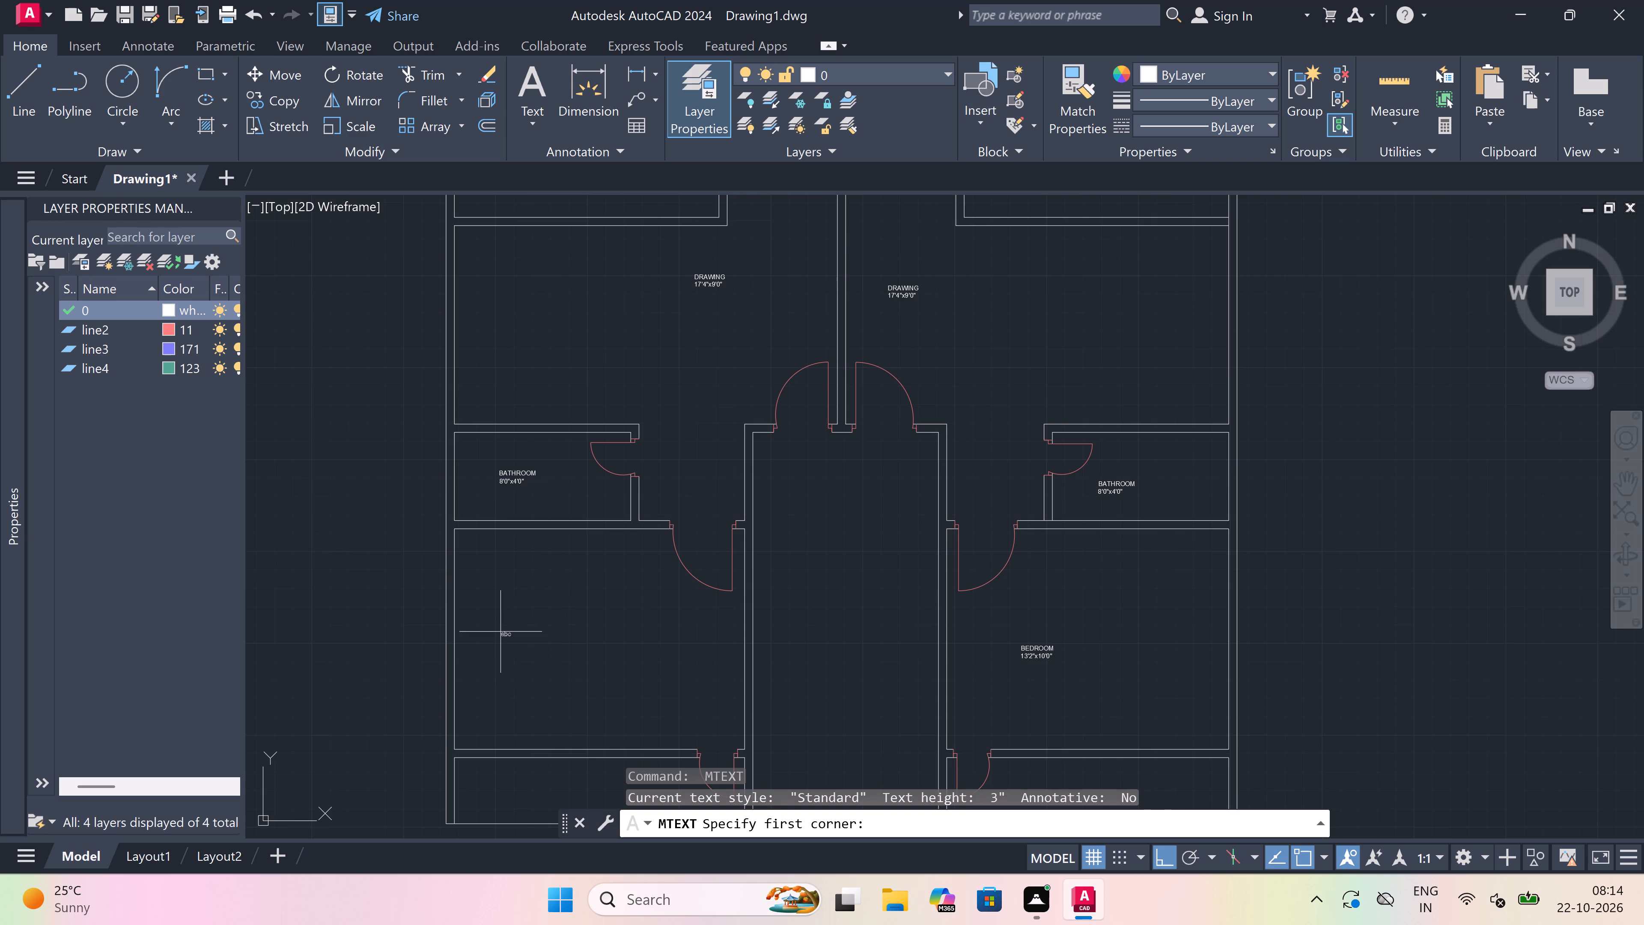
{"action": "left_click", "coordinate": [514, 645]}
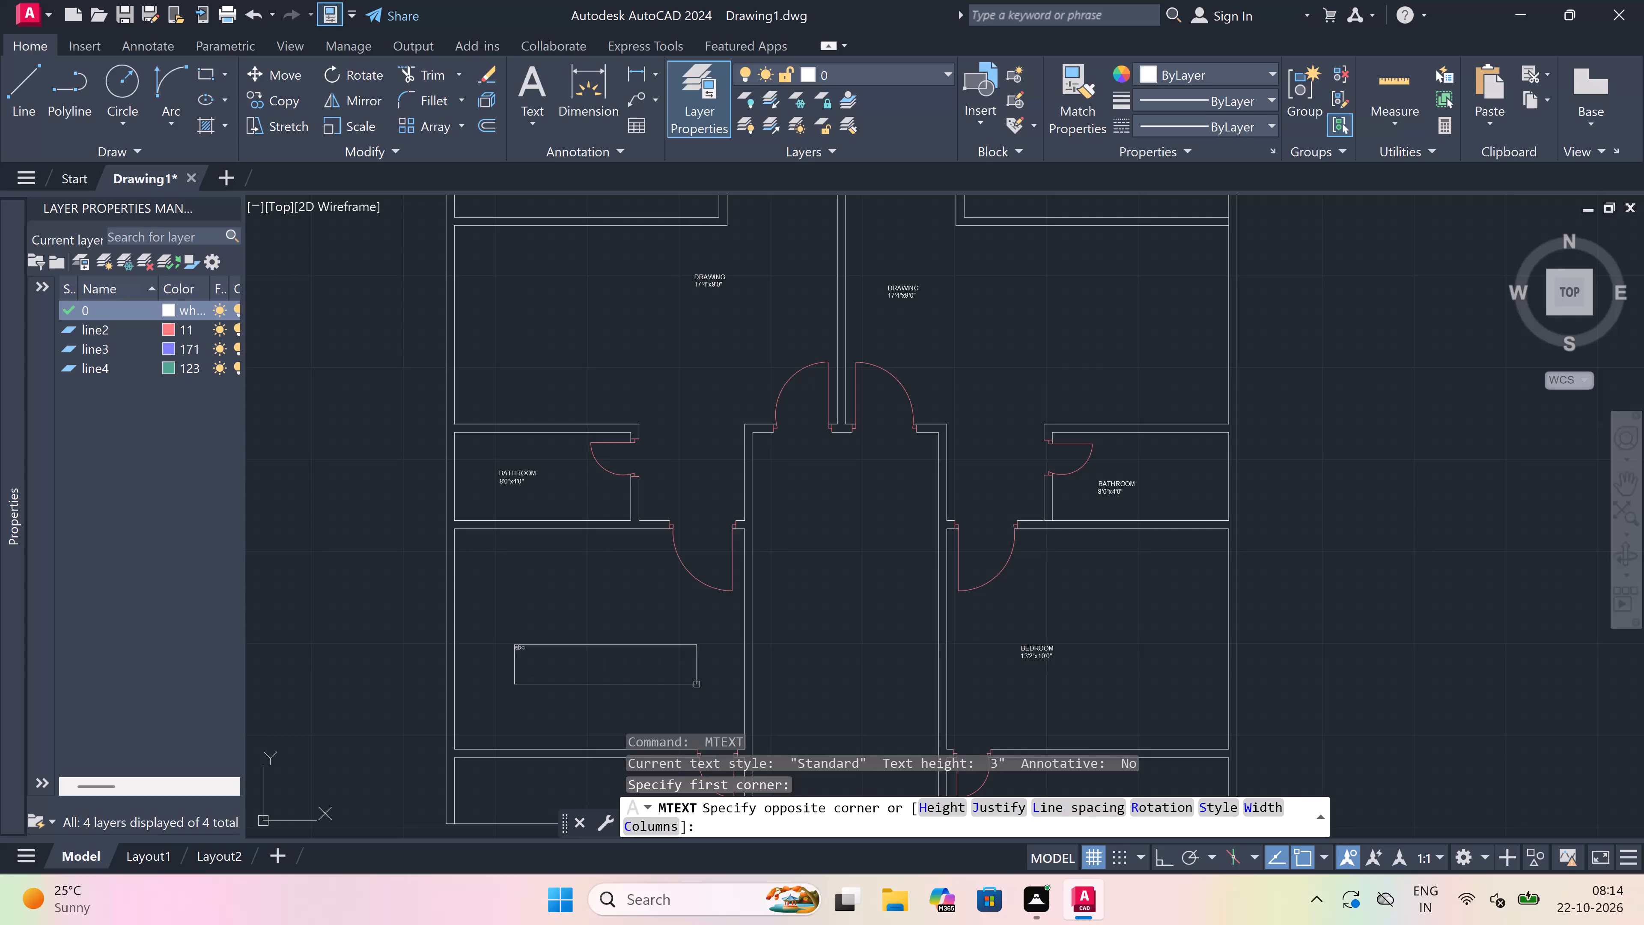
{"action": "left_click", "coordinate": [837, 665]}
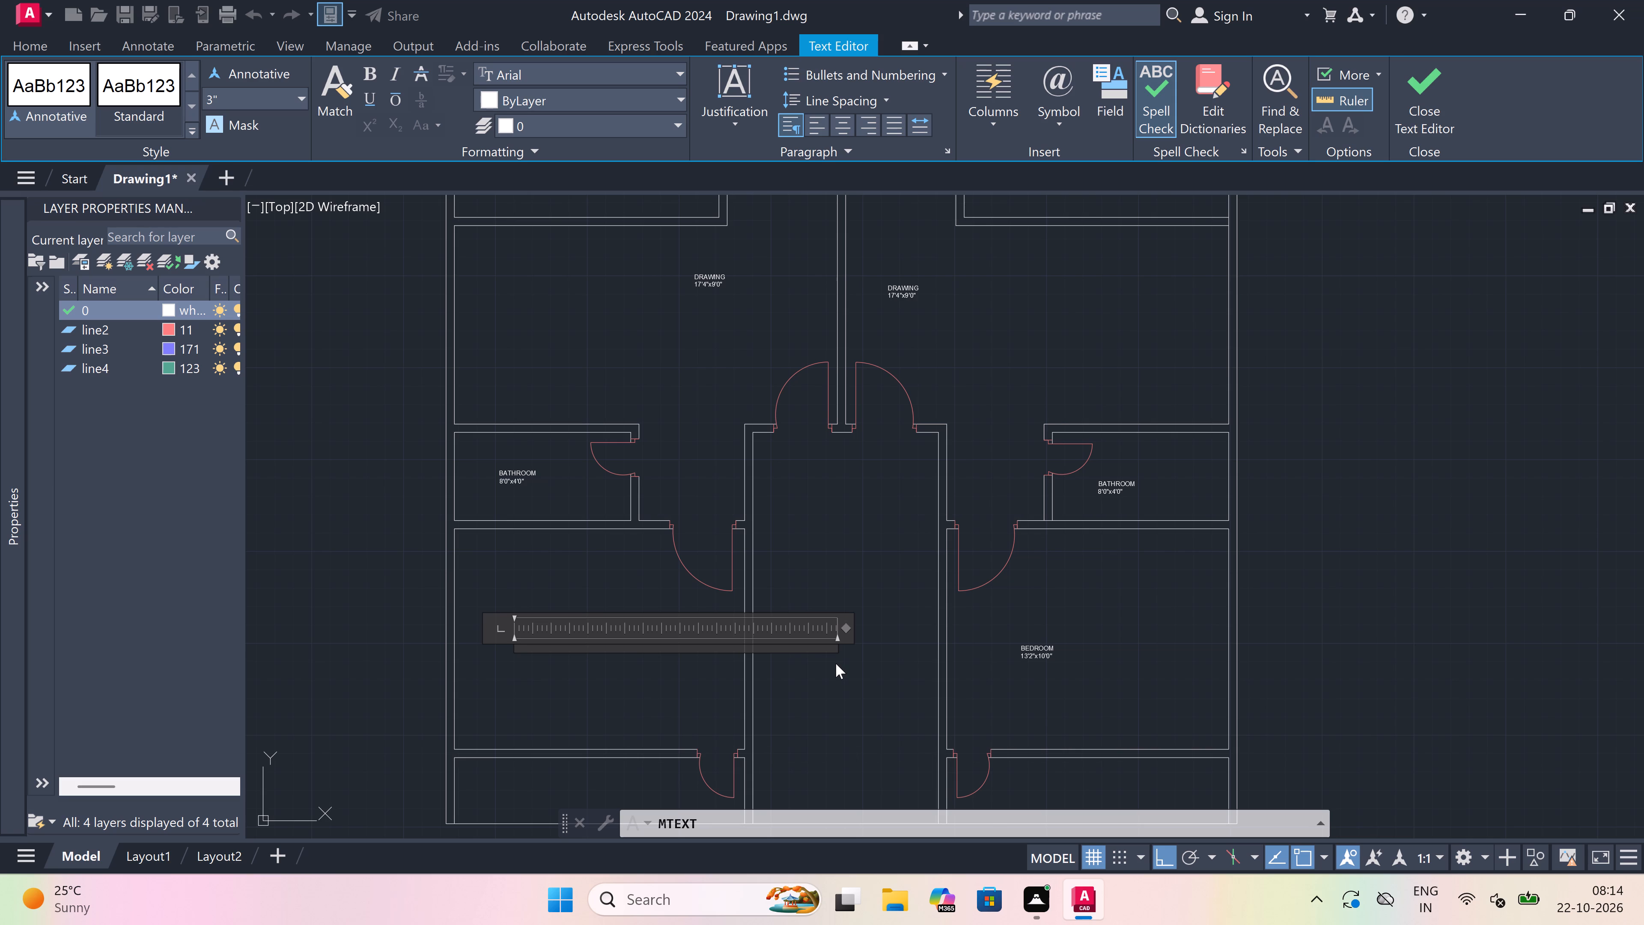
{"action": "scroll", "coordinate": [1233, 688], "scroll_direction": "down", "scroll_amount": 2}
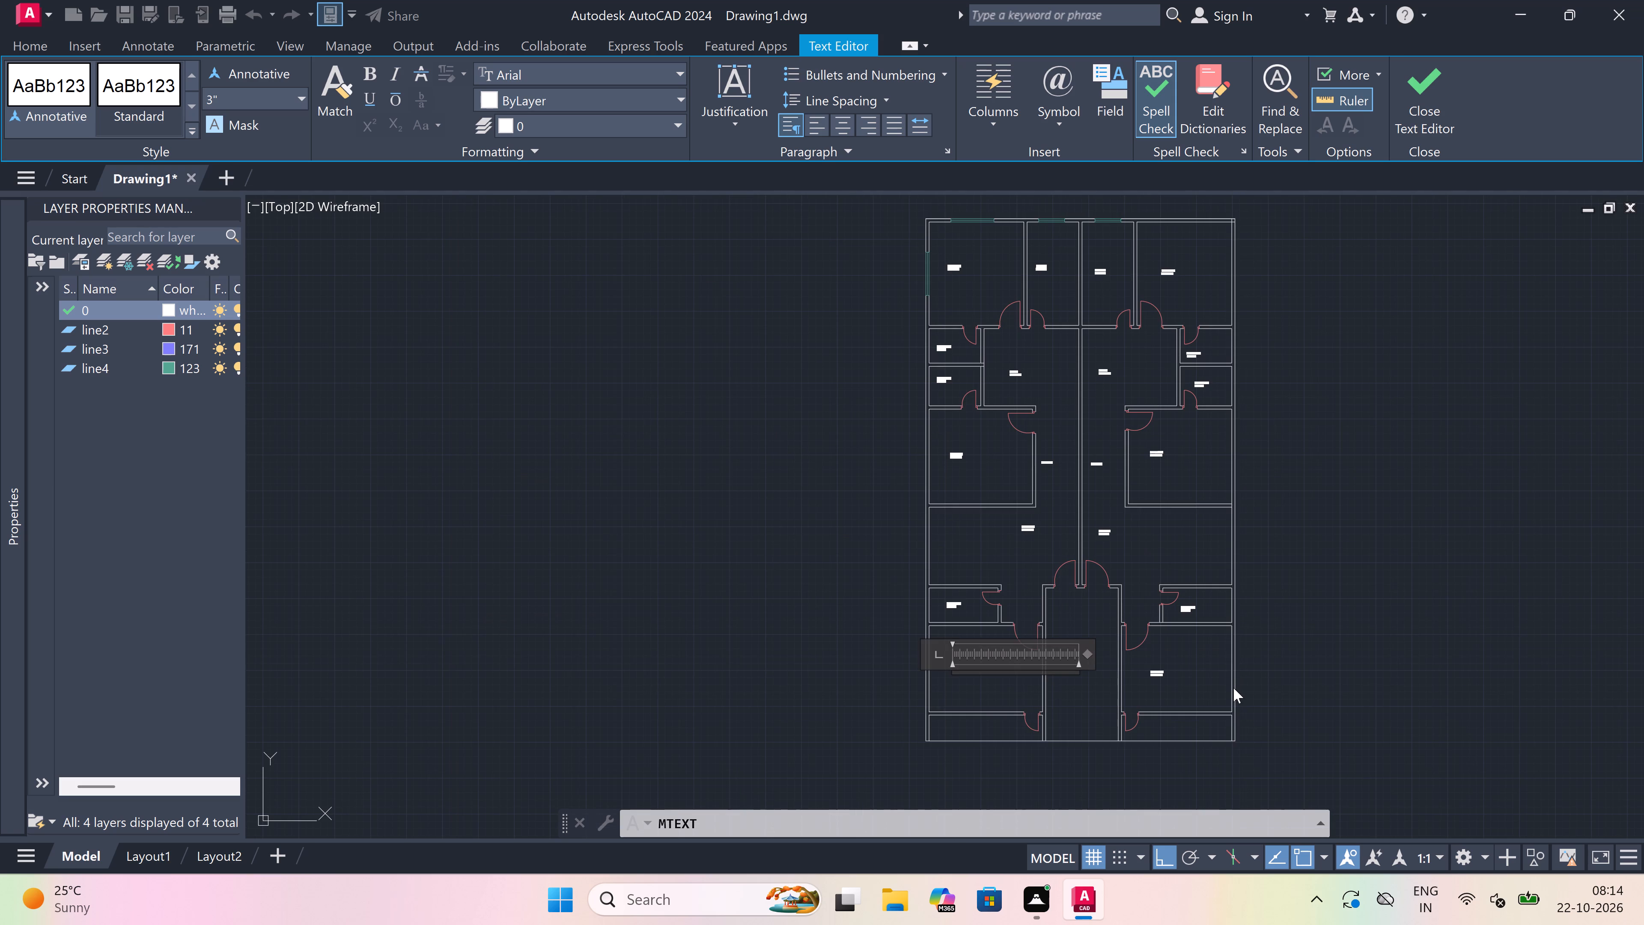
{"action": "scroll", "coordinate": [1232, 689], "scroll_direction": "up", "scroll_amount": 1}
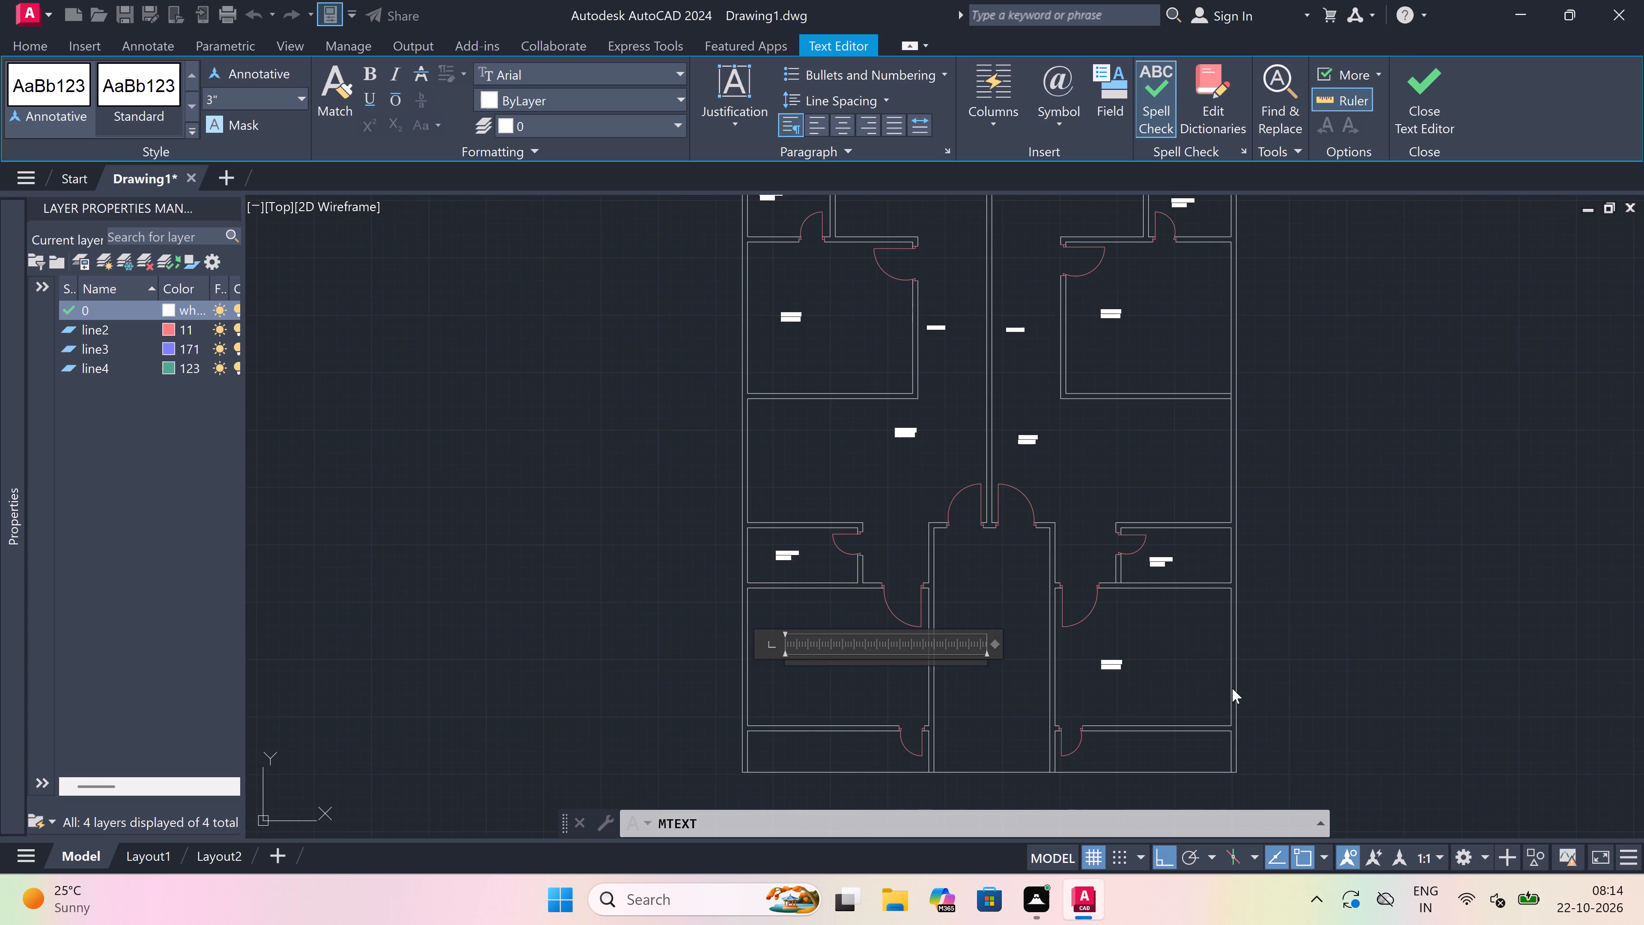
{"action": "scroll", "coordinate": [1232, 688], "scroll_direction": "up", "scroll_amount": 1}
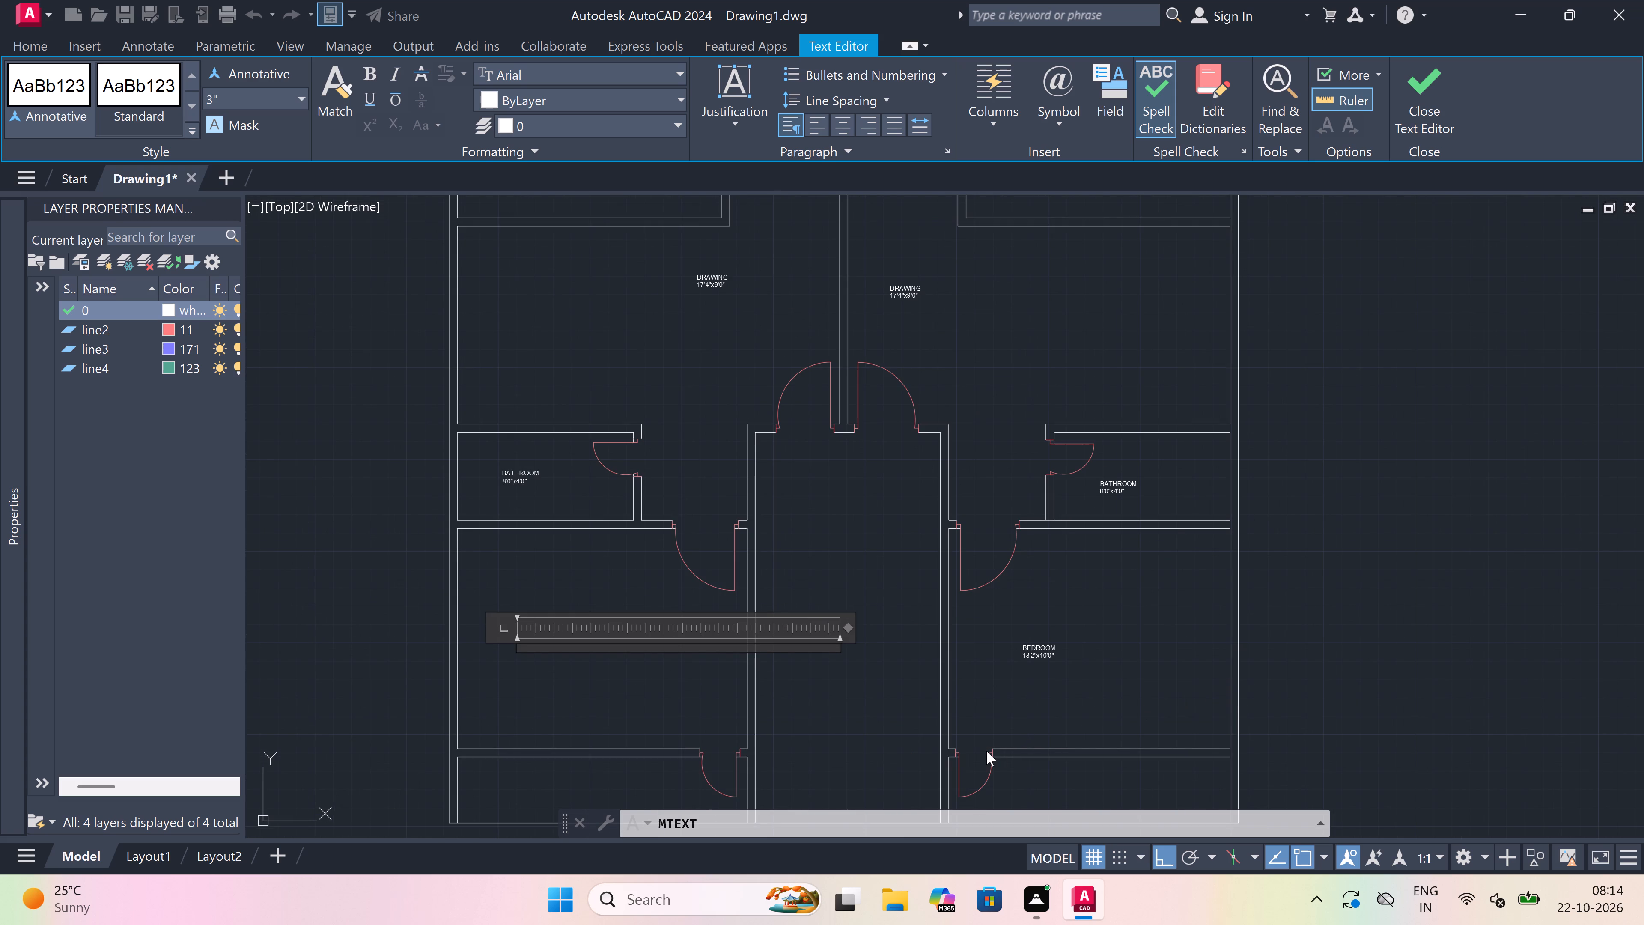
{"action": "scroll", "coordinate": [986, 751], "scroll_direction": "up", "scroll_amount": 1}
{"action": "scroll", "coordinate": [986, 751], "scroll_direction": "down", "scroll_amount": 1}
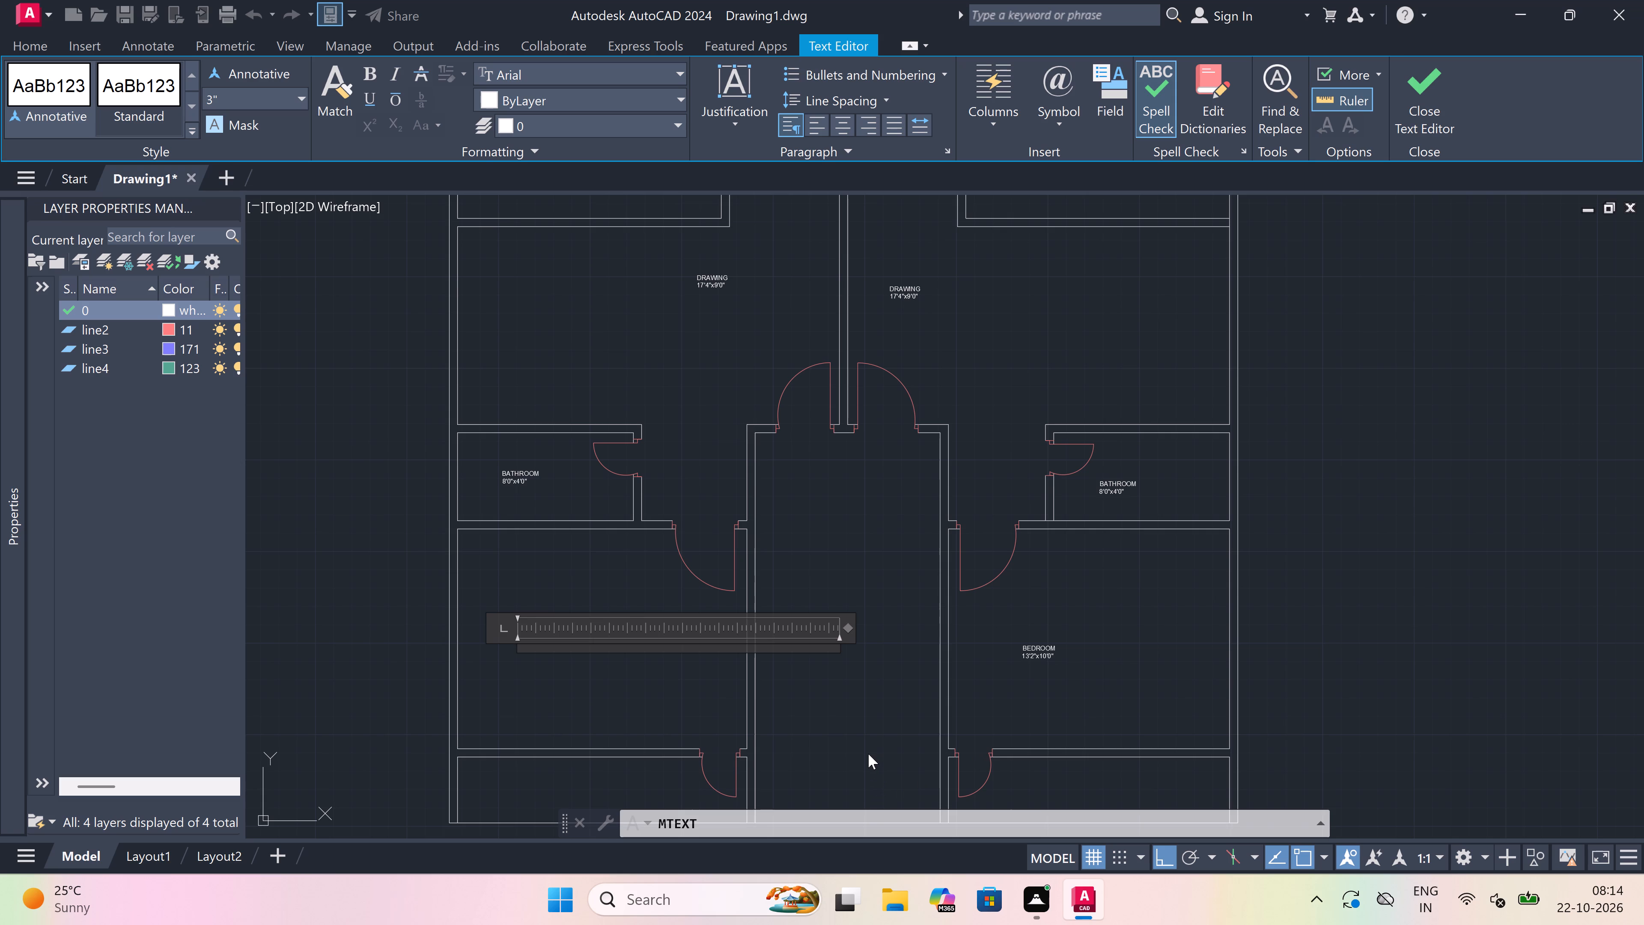
{"action": "type", "text": "BED"}
{"action": "type", "text": "ROOM"}
{"action": "key", "text": "Return"}
{"action": "type", "text": "13"}
{"action": "key", "text": "apostrophe"}
{"action": "key", "text": "3"}
{"action": "key", "text": "BackSpace"}
{"action": "key", "text": "2"}
{"action": "key", "text": "shift+quotedbl"}
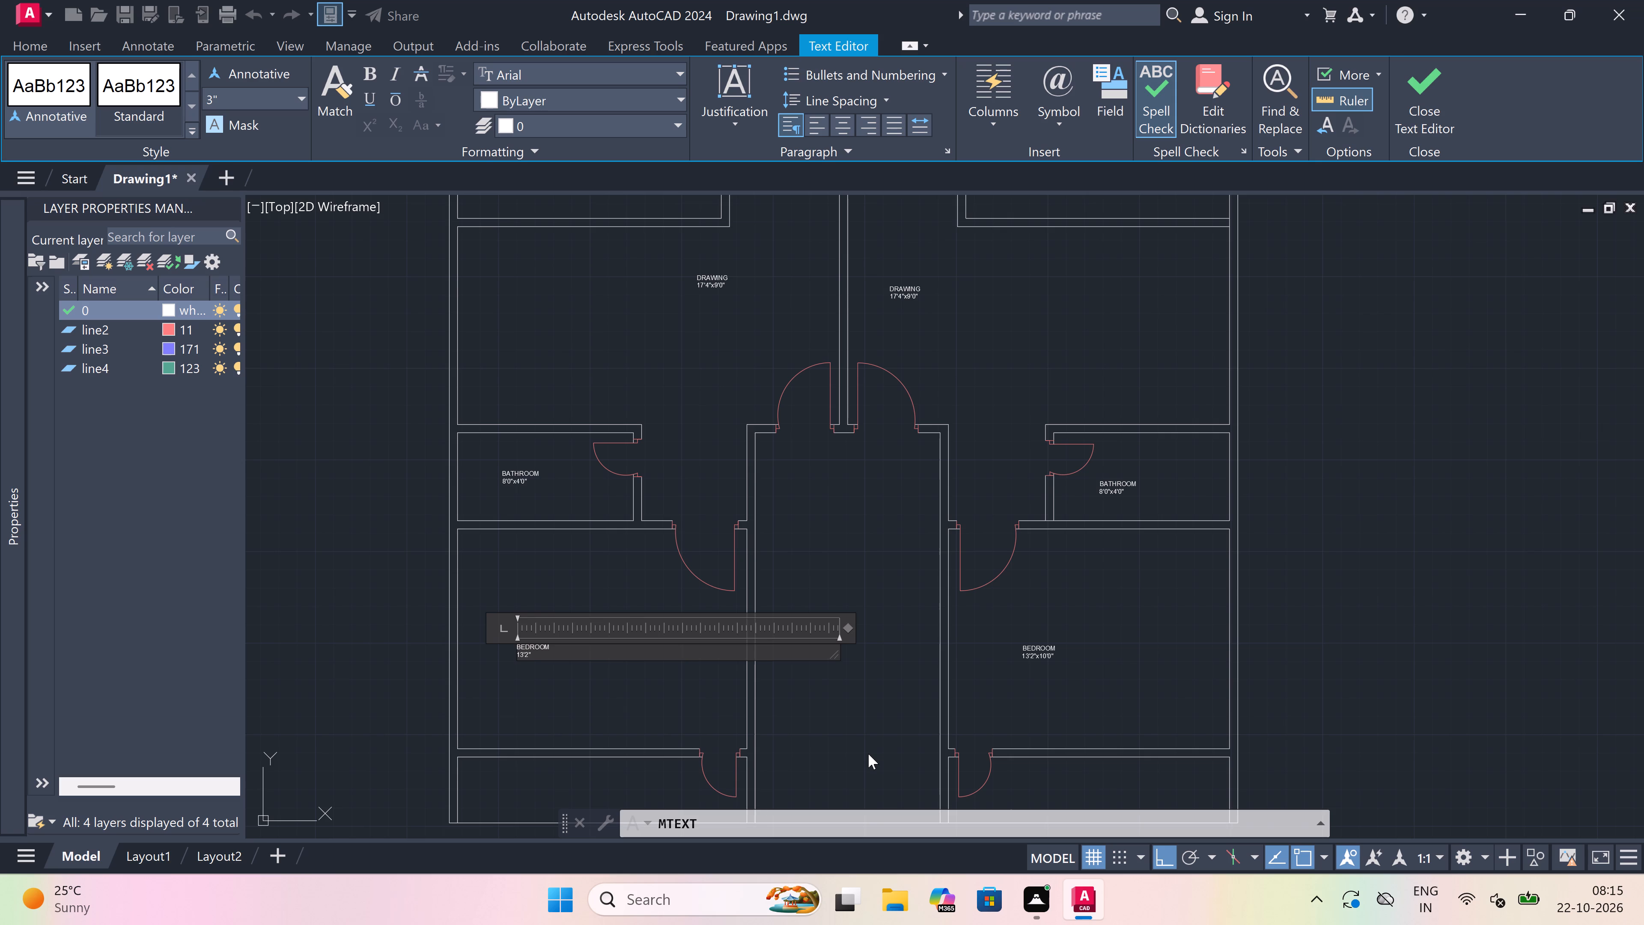
{"action": "key", "text": "x"}
{"action": "type", "text": "10'0\""}
{"action": "left_click", "coordinate": [550, 705]}
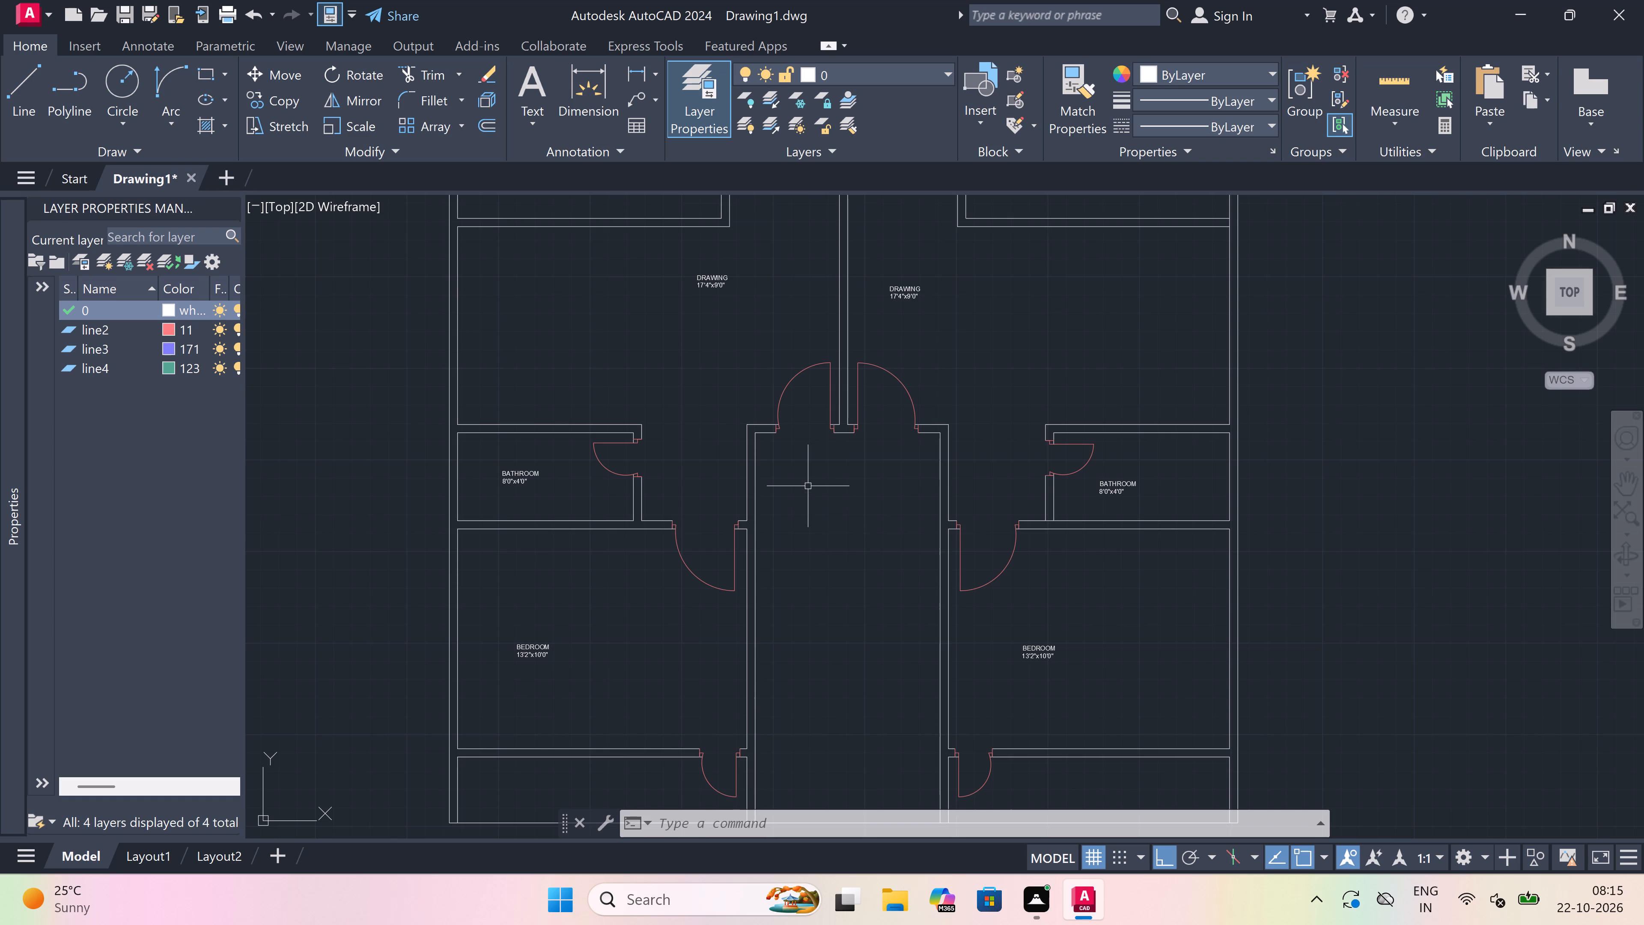
Add a multiline text label reading STAIR with 8'0"x14'5" below it in the upper part of the central bay between the units.
{"action": "key", "text": "space"}
{"action": "left_click_drag", "start_coordinate": [808, 486], "coordinate": [987, 531]}
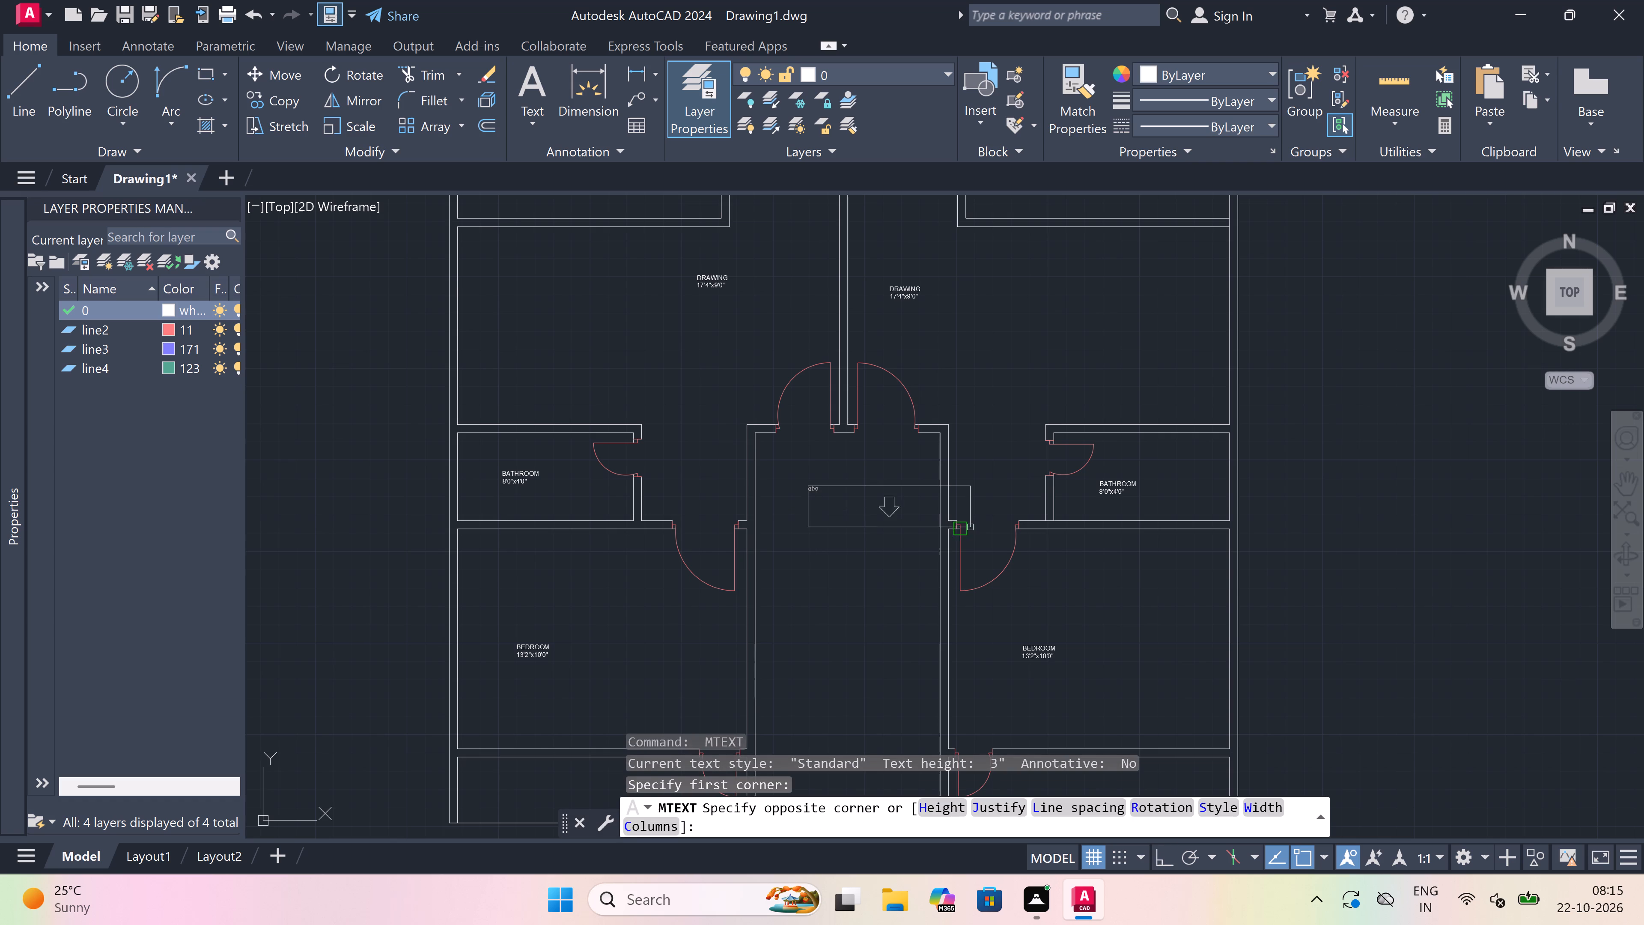
{"action": "left_click_drag", "start_coordinate": [987, 531], "coordinate": [1008, 521]}
{"action": "left_click", "coordinate": [1008, 521]}
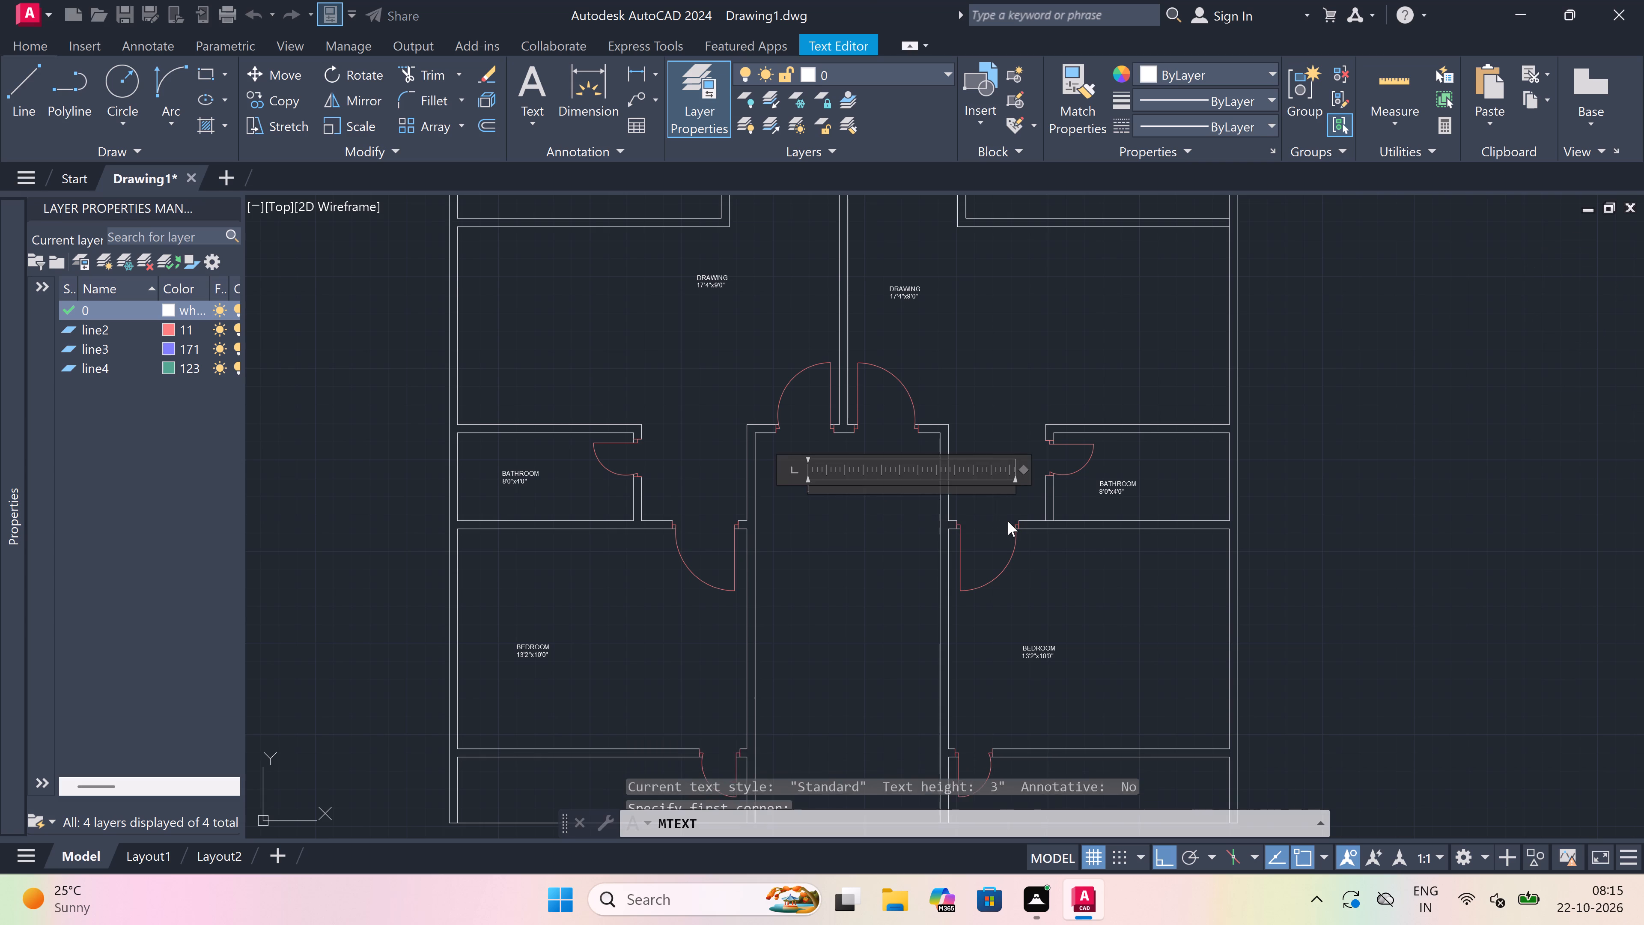
{"action": "key", "text": "space"}
{"action": "key", "text": "space"}
{"action": "key", "text": "space"}
{"action": "key", "text": "space"}
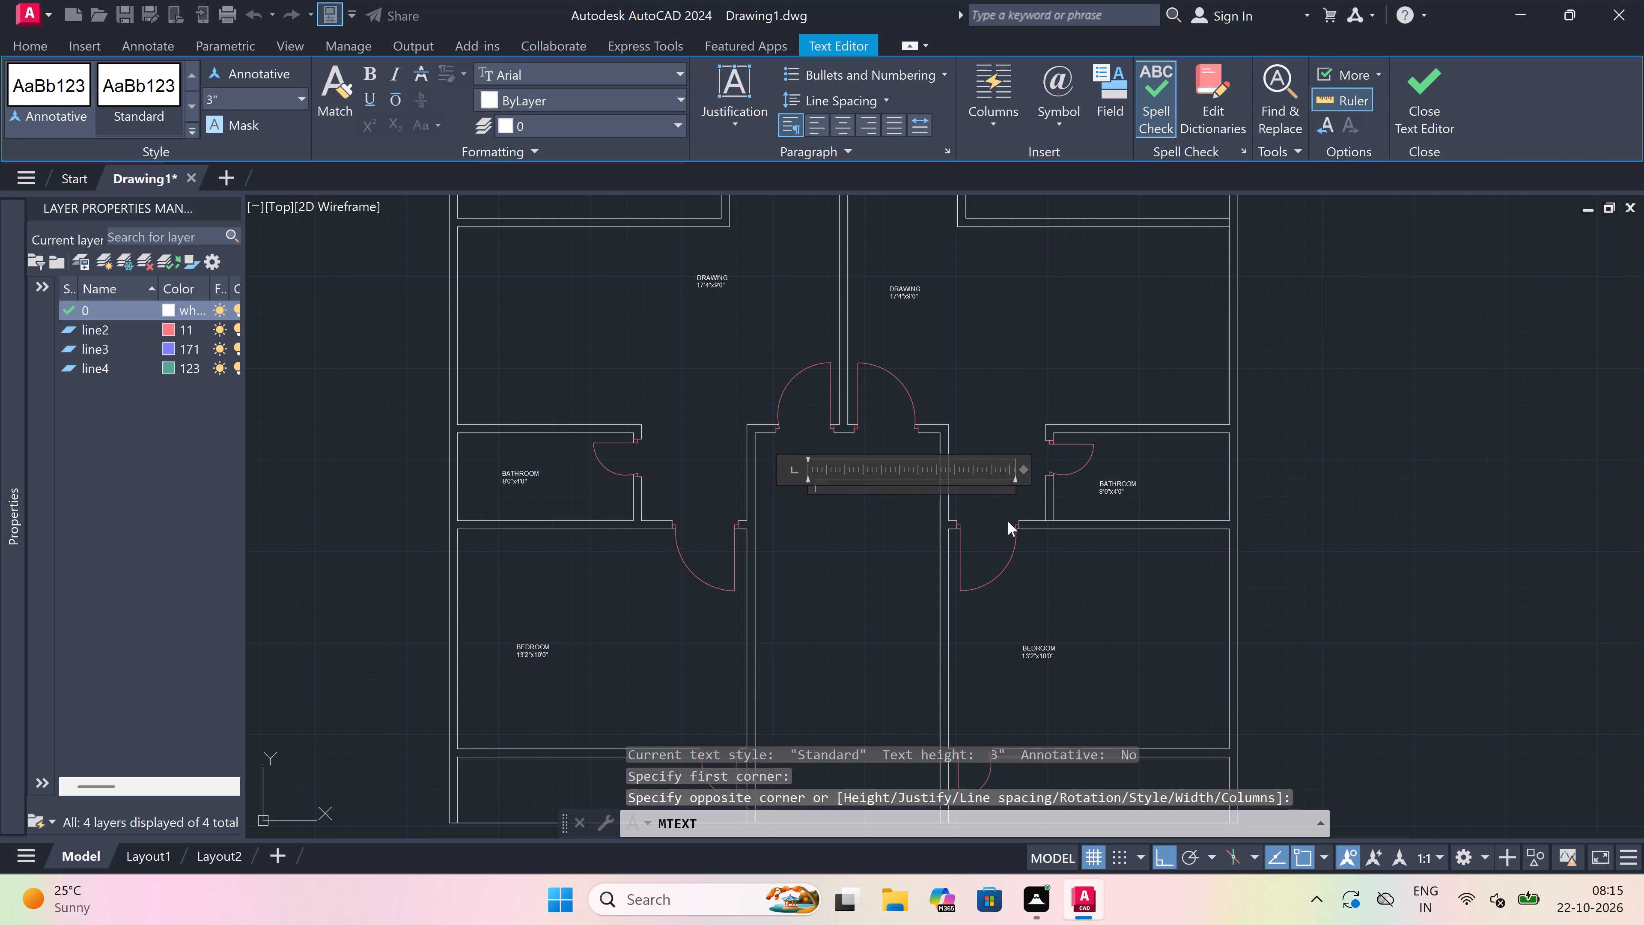
{"action": "key", "text": "space"}
{"action": "key", "text": "space"}
{"action": "type", "text": "ST"}
{"action": "type", "text": "AIR"}
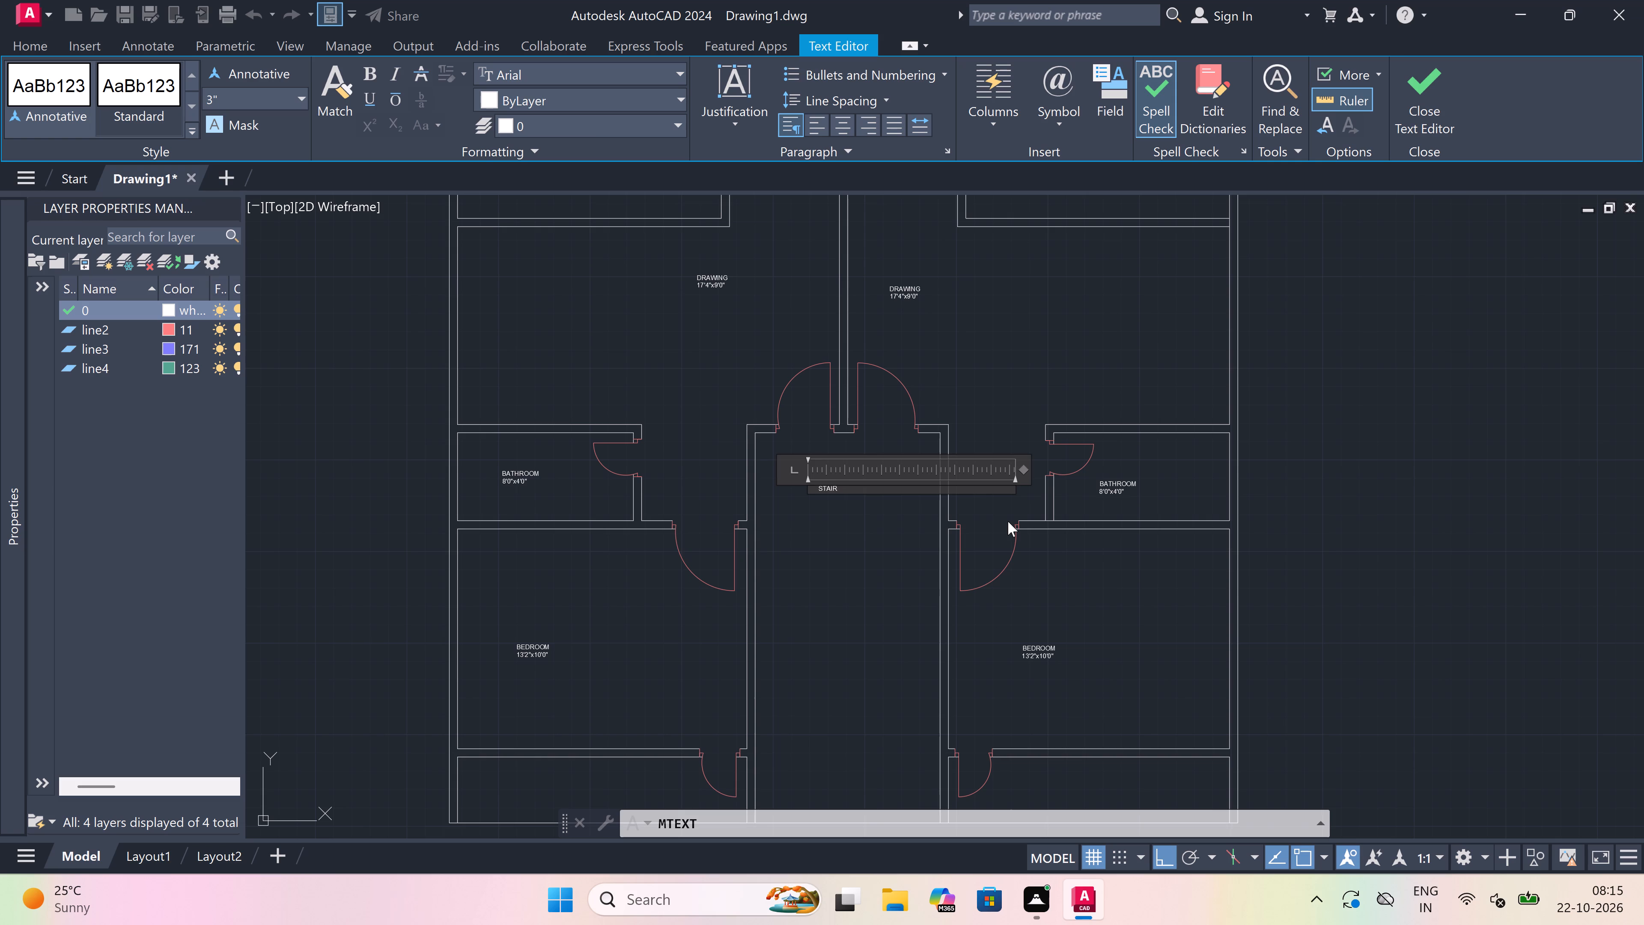
{"action": "key", "text": "Return"}
{"action": "key", "text": "space"}
{"action": "key", "text": "space"}
{"action": "key", "text": "space"}
{"action": "key", "text": "space"}
{"action": "key", "text": "8"}
{"action": "type", "text": "'0"}
{"action": "type", "text": "\"x"}
{"action": "type", "text": "14'"}
{"action": "type", "text": "5\""}
{"action": "scroll", "coordinate": [889, 569], "scroll_direction": "up", "scroll_amount": 1}
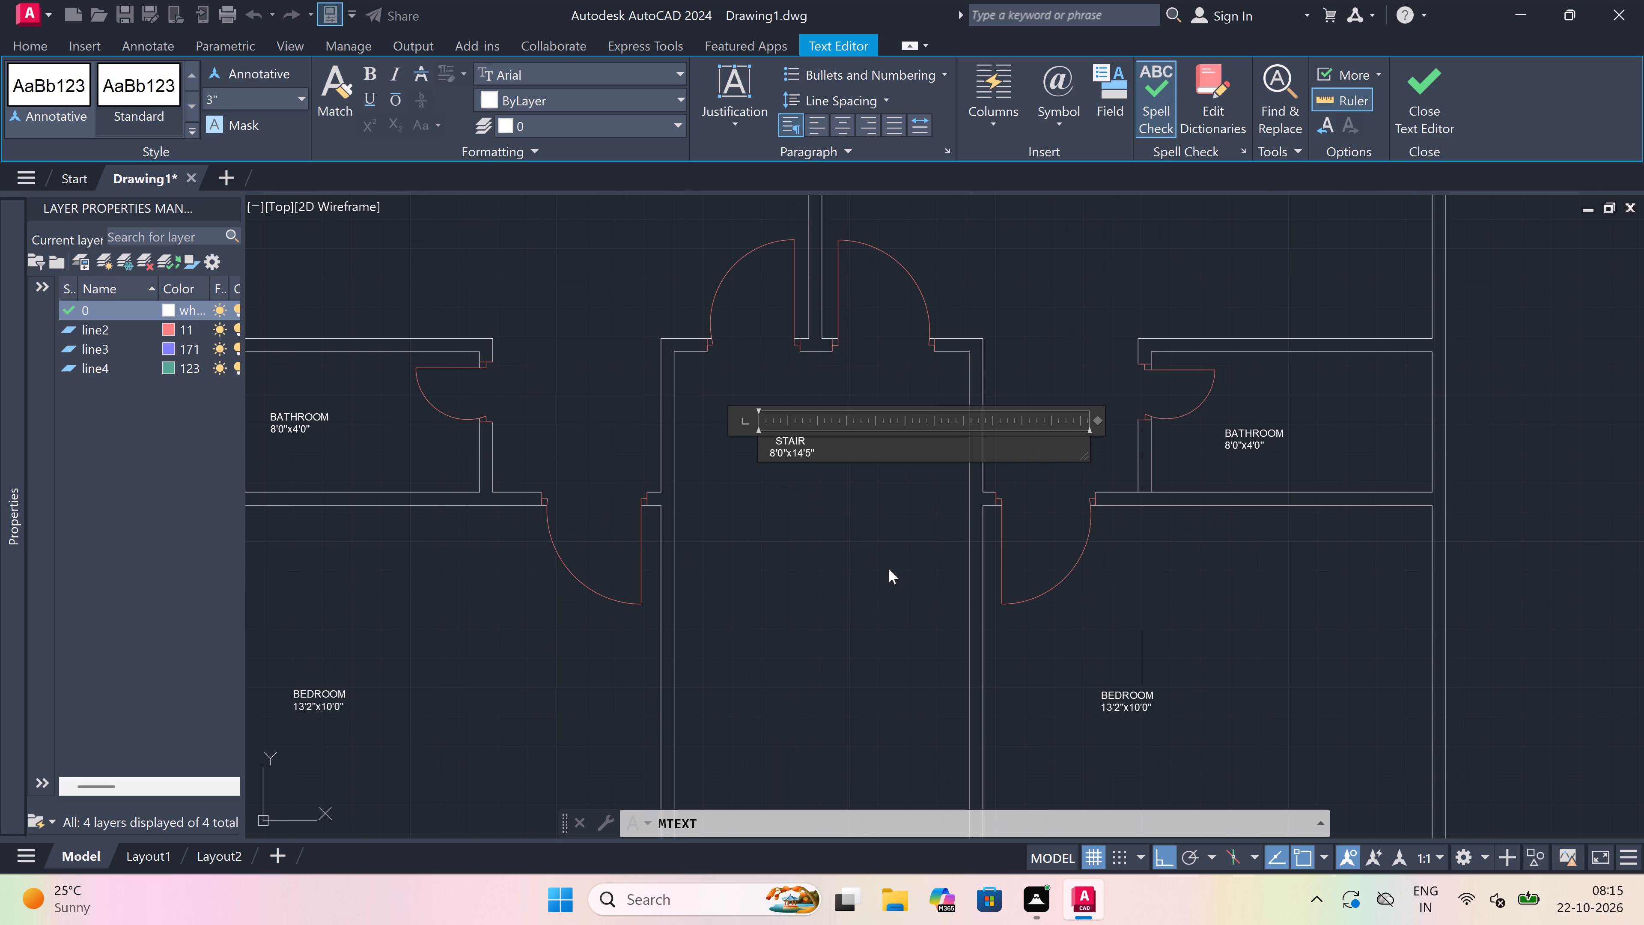
{"action": "scroll", "coordinate": [889, 574], "scroll_direction": "down", "scroll_amount": 2}
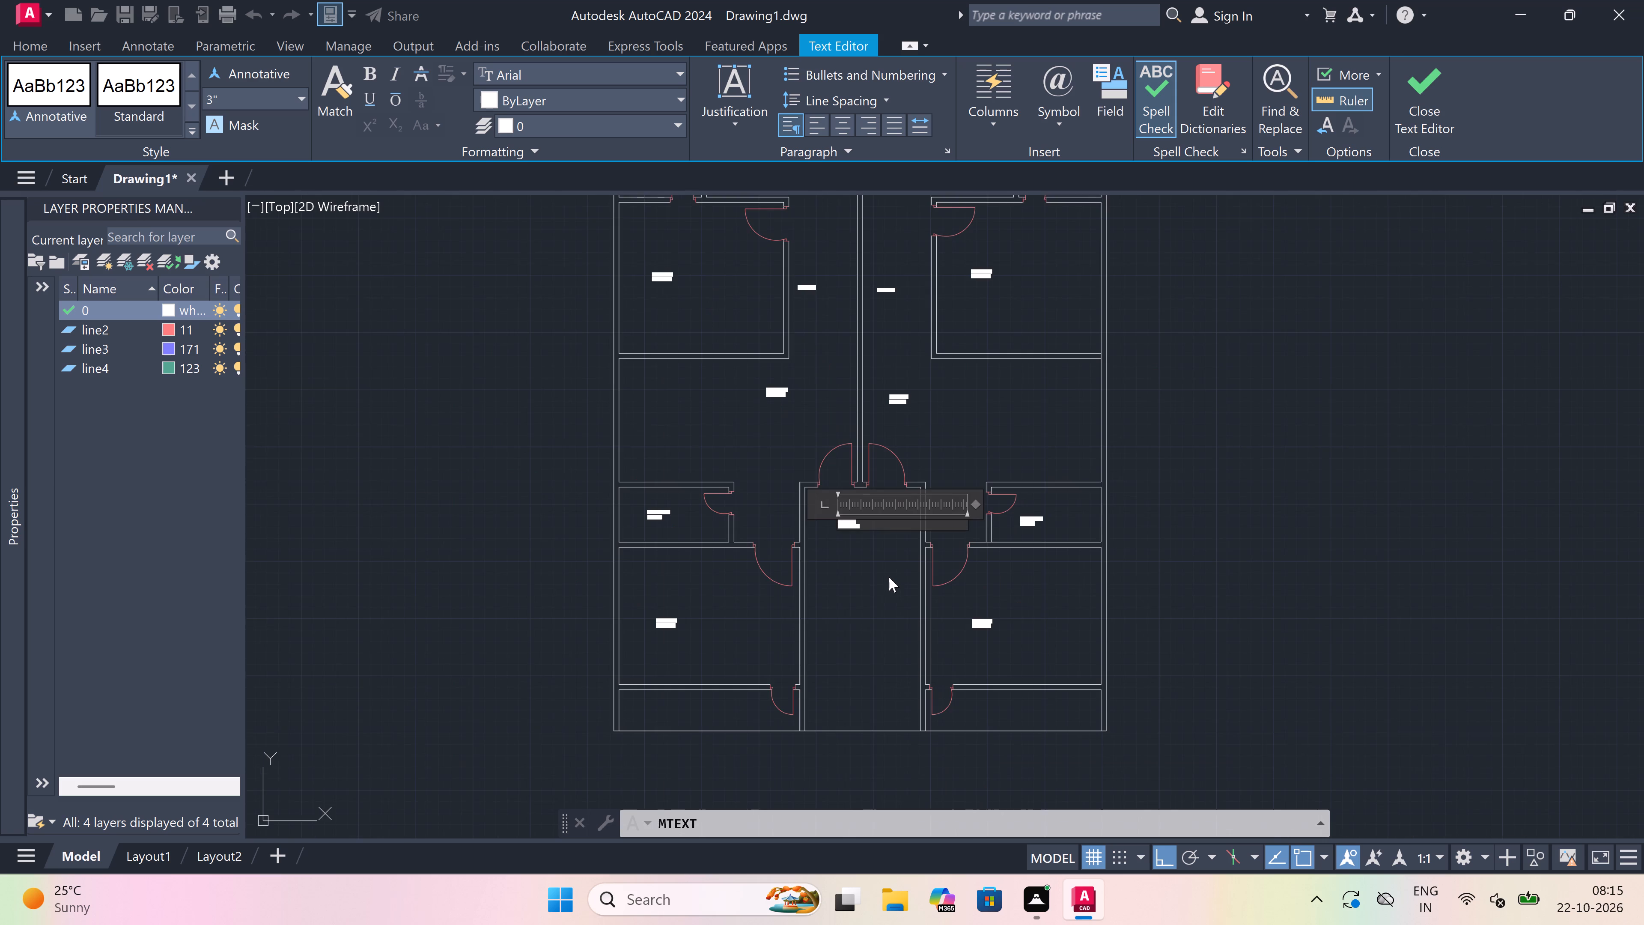
{"action": "scroll", "coordinate": [854, 617], "scroll_direction": "down", "scroll_amount": 1}
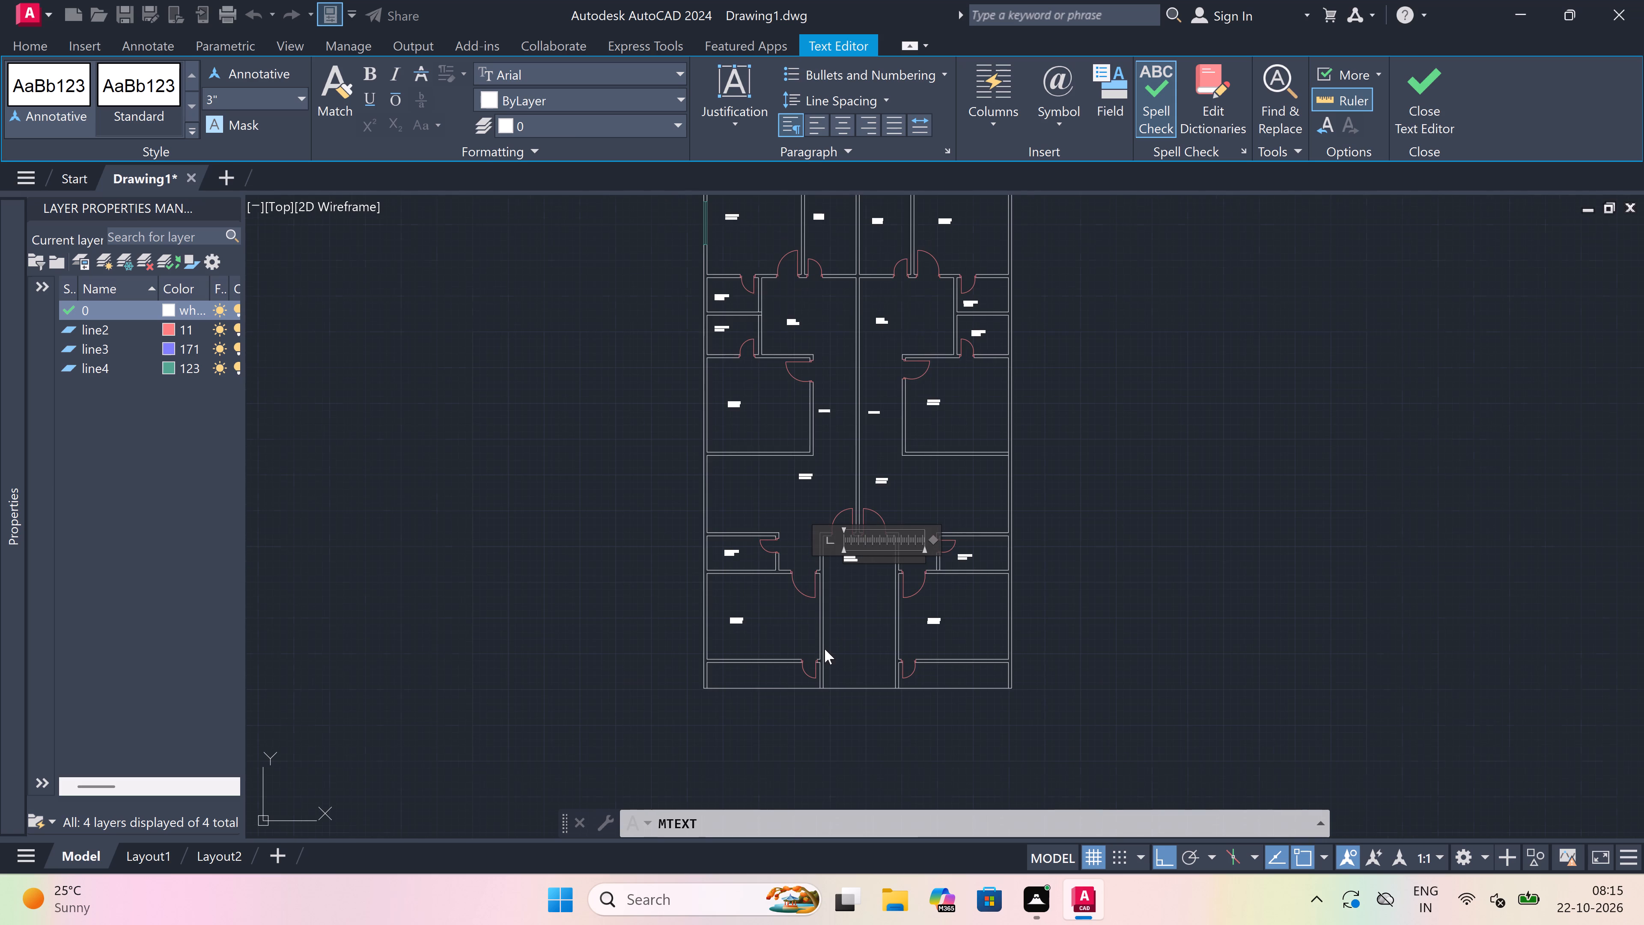
{"action": "scroll", "coordinate": [702, 697], "scroll_direction": "up", "scroll_amount": 2}
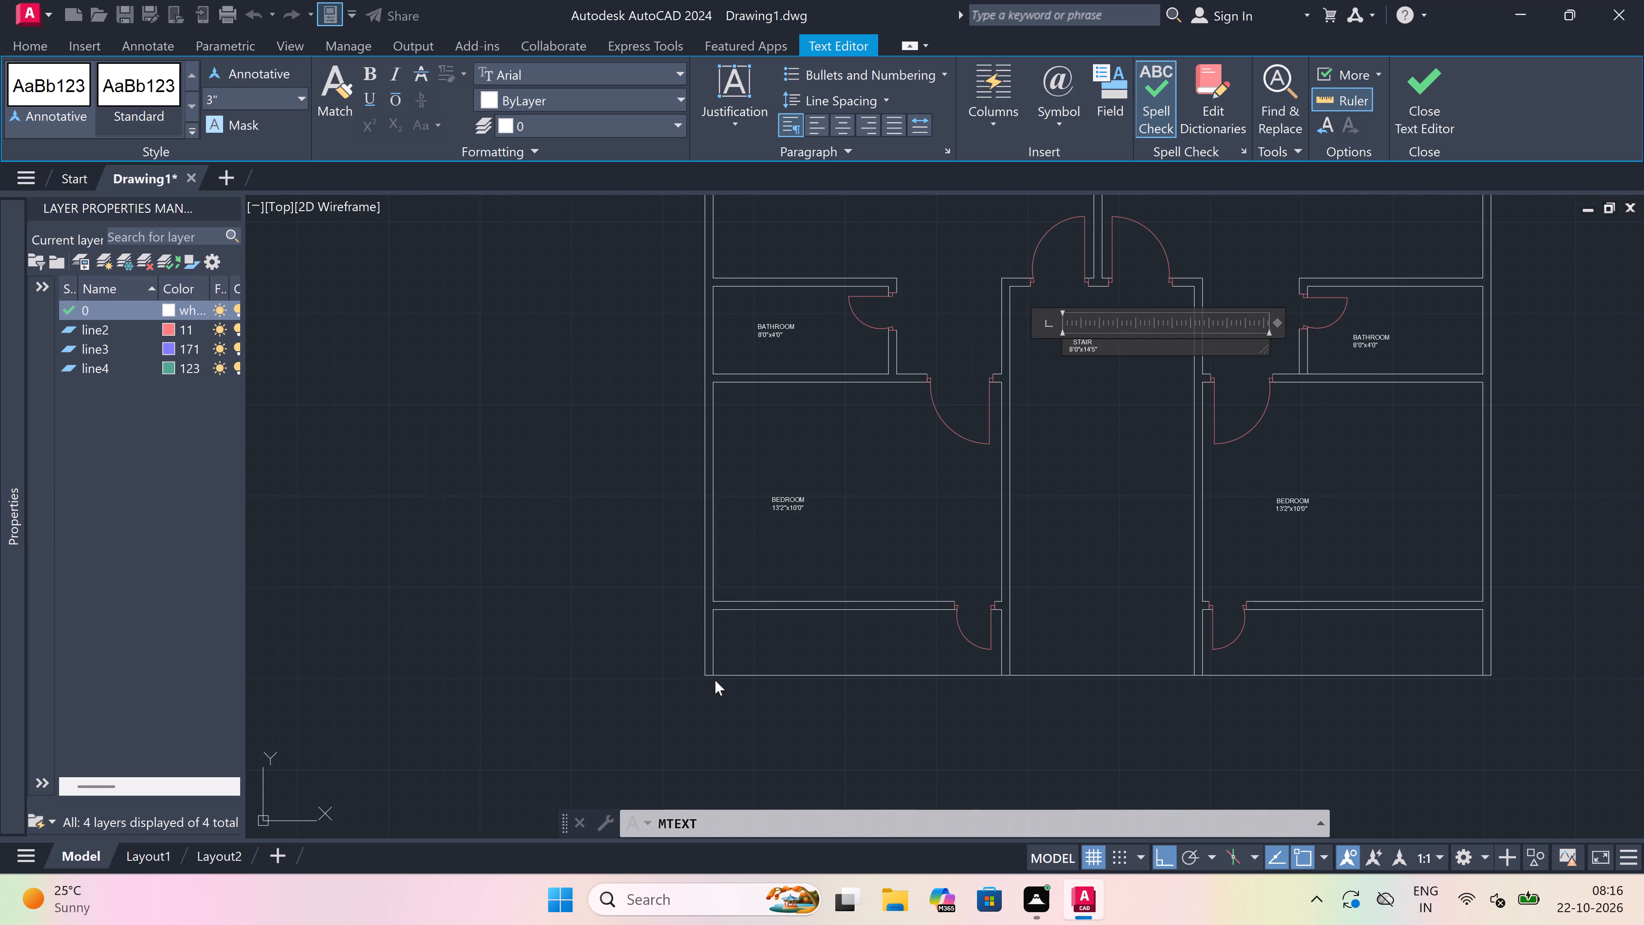
{"action": "scroll", "coordinate": [748, 629], "scroll_direction": "up", "scroll_amount": 1}
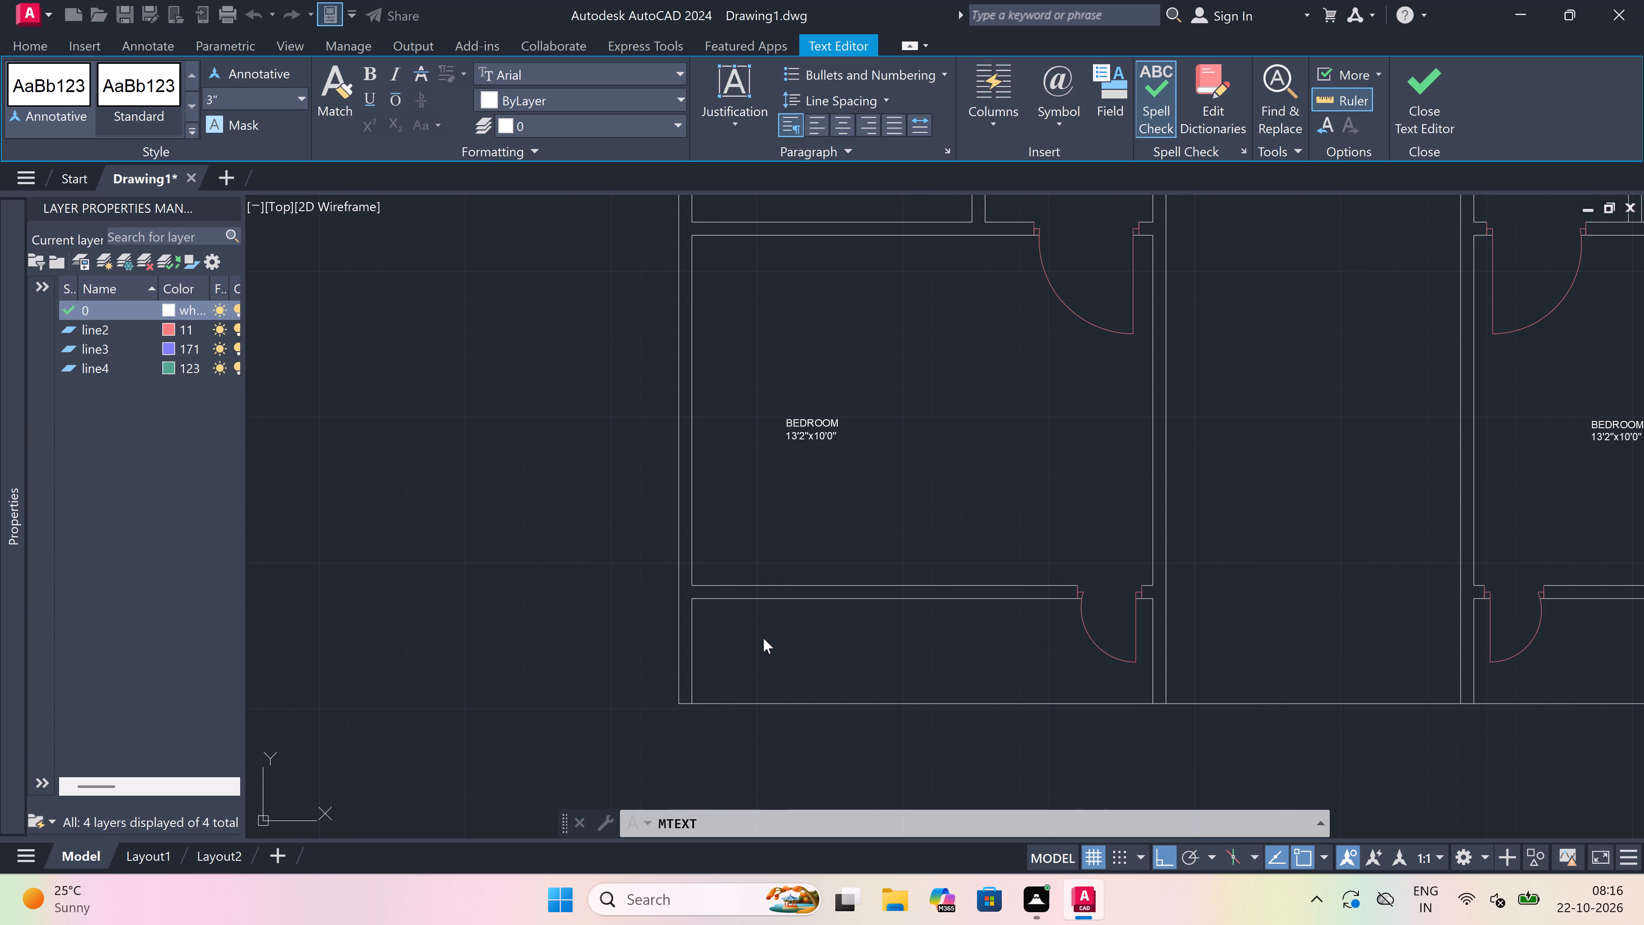
{"action": "key", "text": "space"}
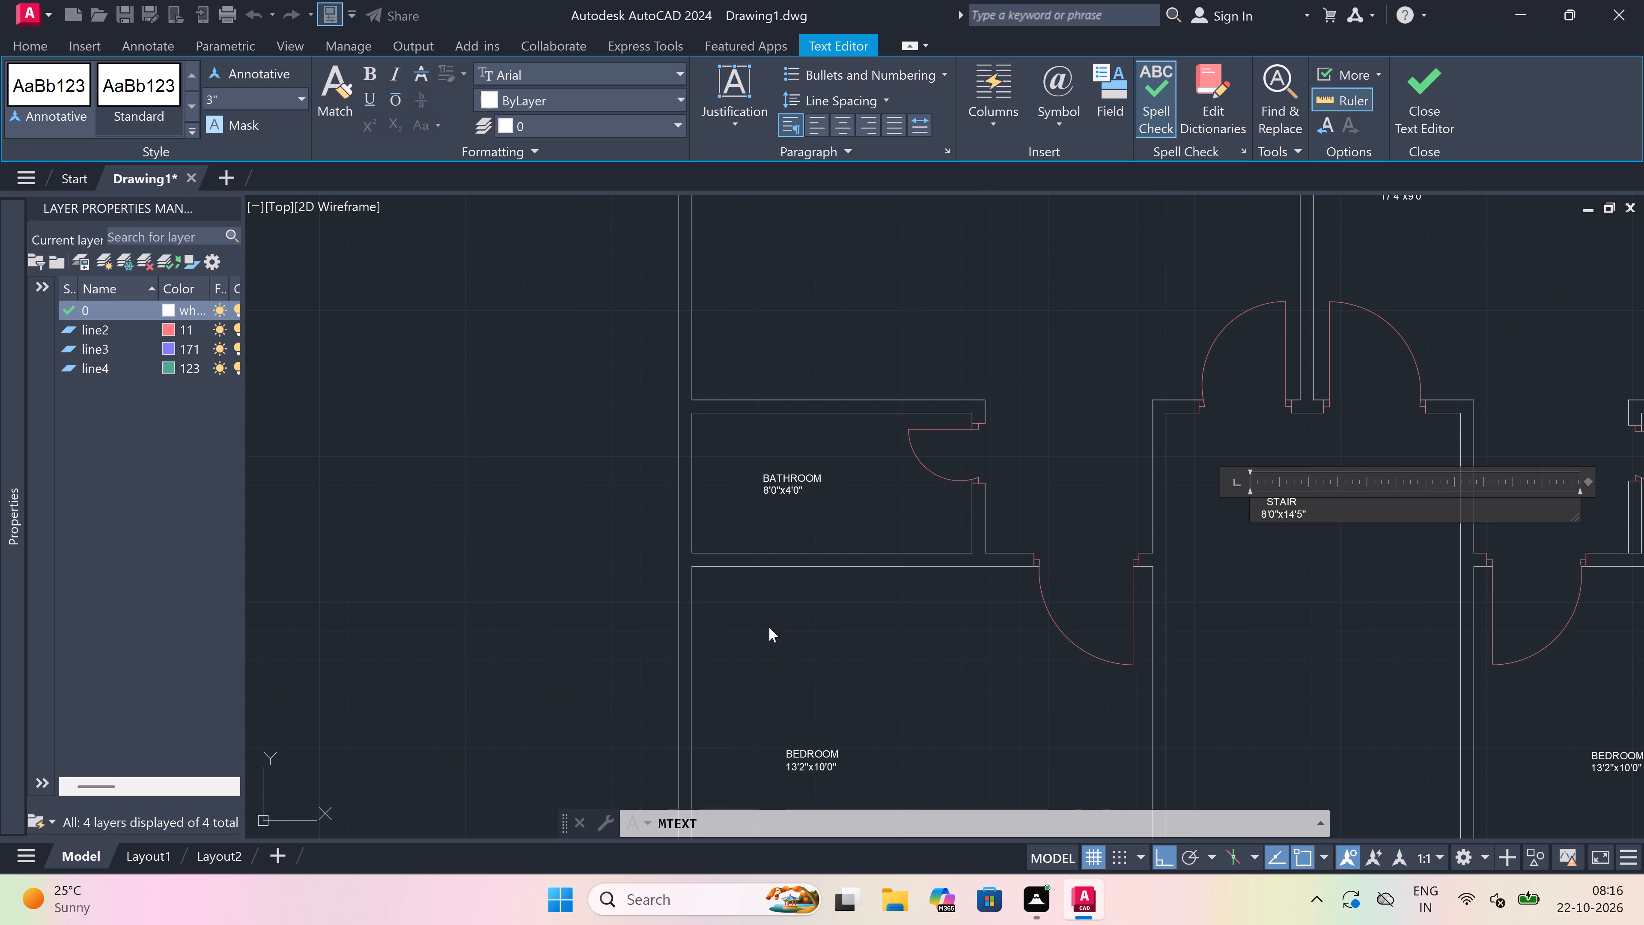
{"action": "scroll", "coordinate": [769, 626], "scroll_direction": "down", "scroll_amount": 3}
{"action": "scroll", "coordinate": [834, 722], "scroll_direction": "up", "scroll_amount": 2}
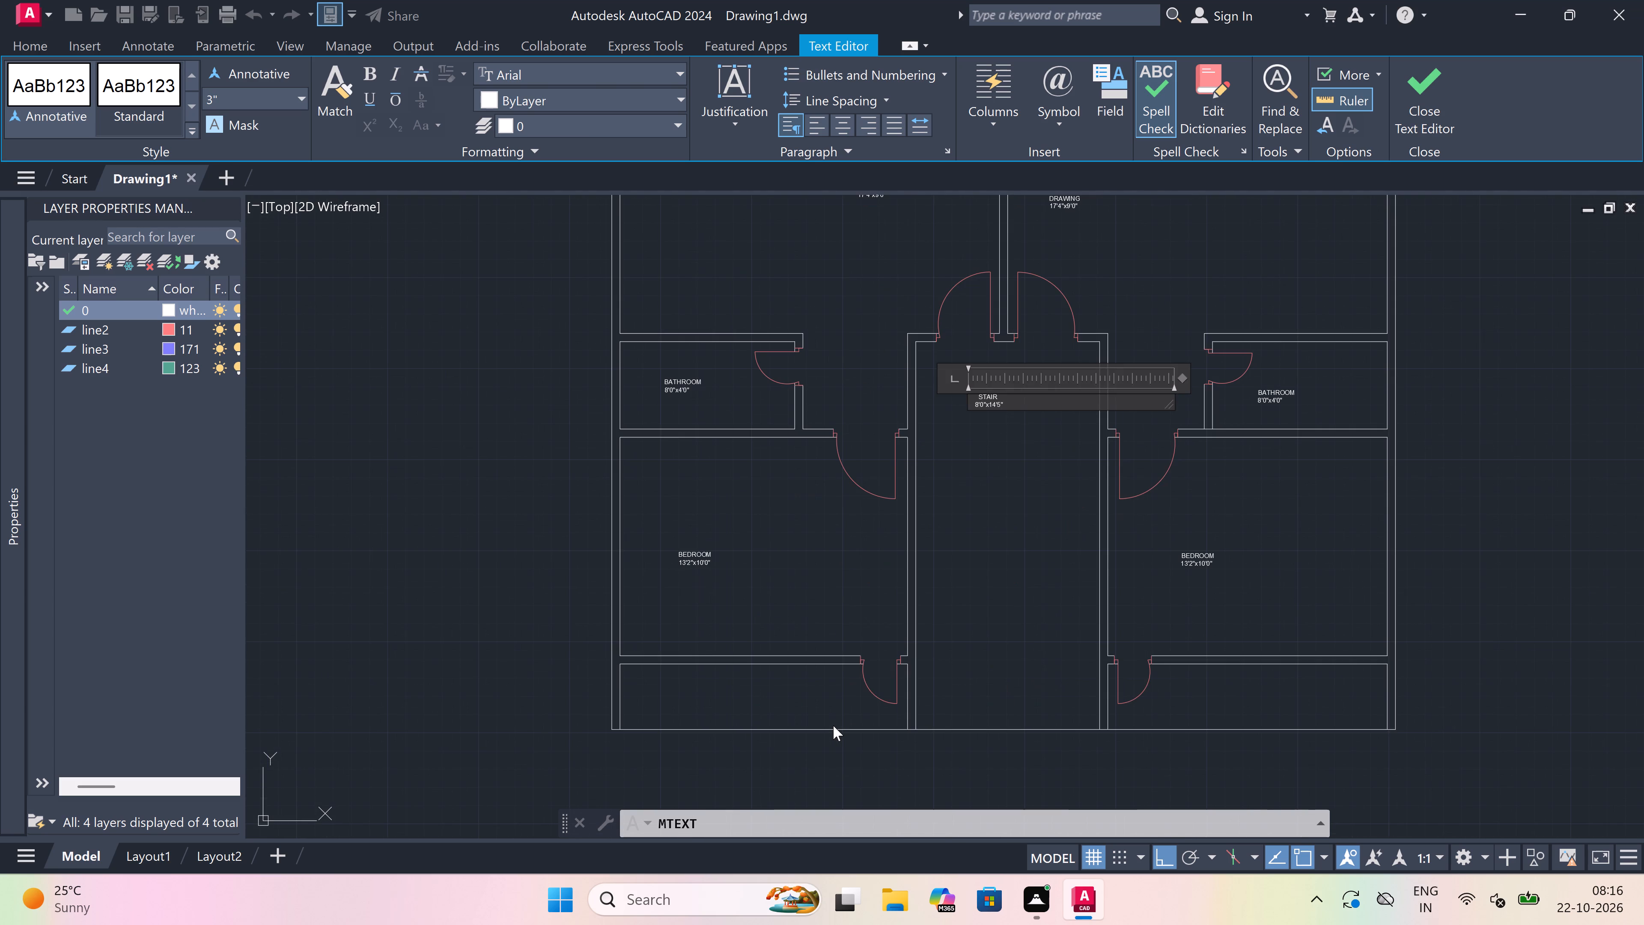
{"action": "double_click", "coordinate": [1071, 478]}
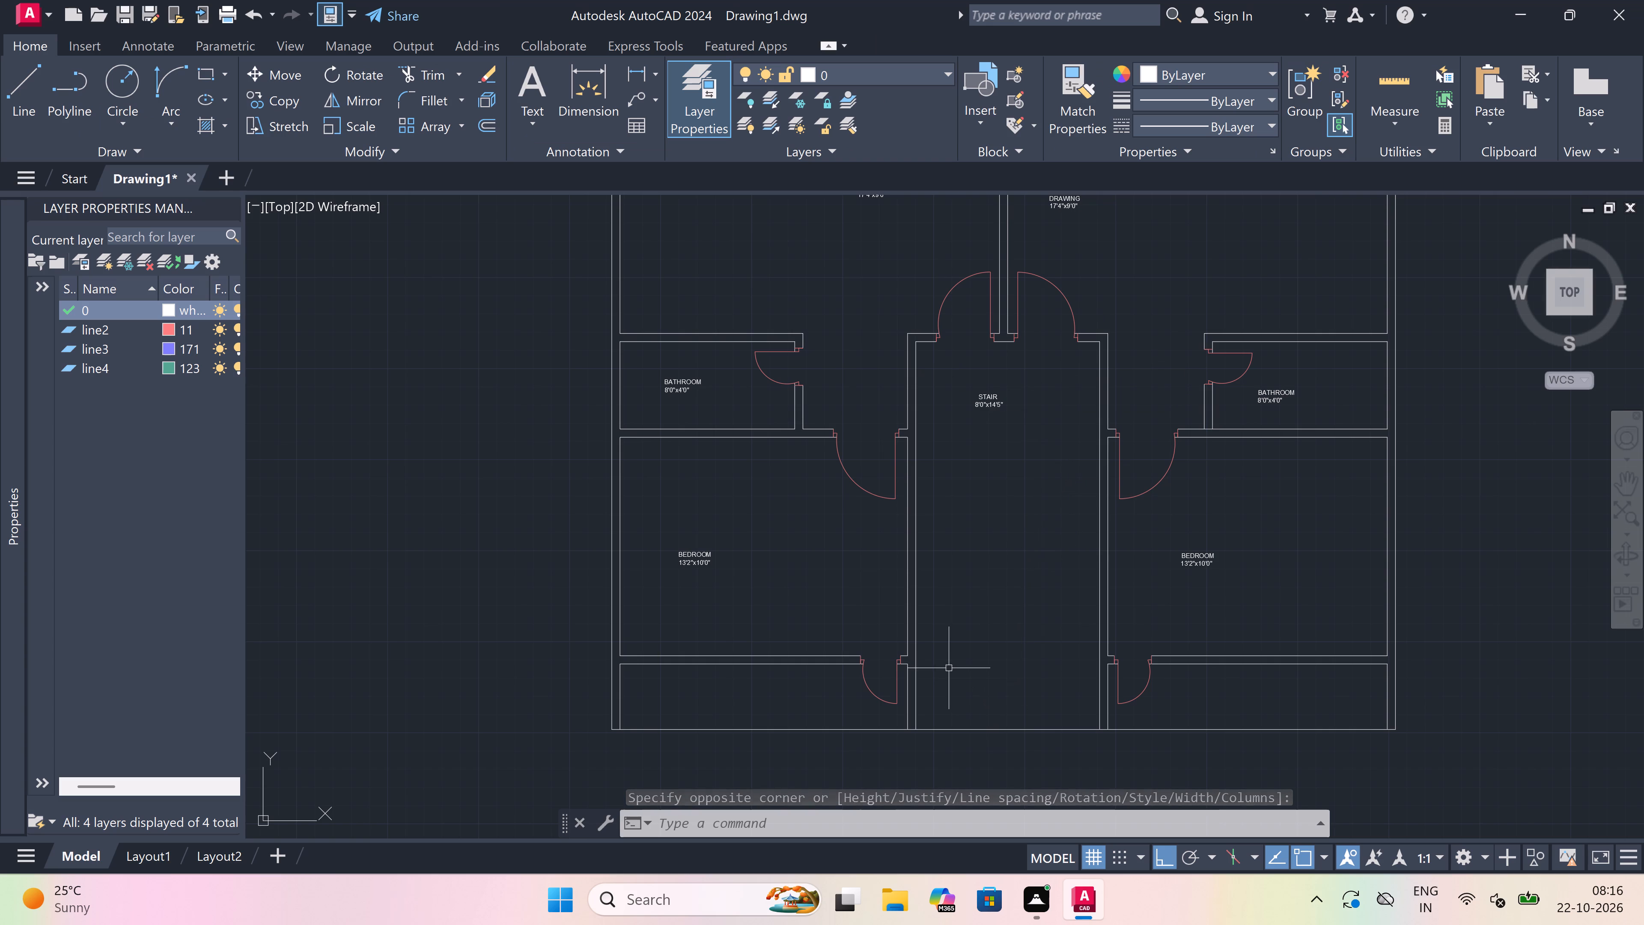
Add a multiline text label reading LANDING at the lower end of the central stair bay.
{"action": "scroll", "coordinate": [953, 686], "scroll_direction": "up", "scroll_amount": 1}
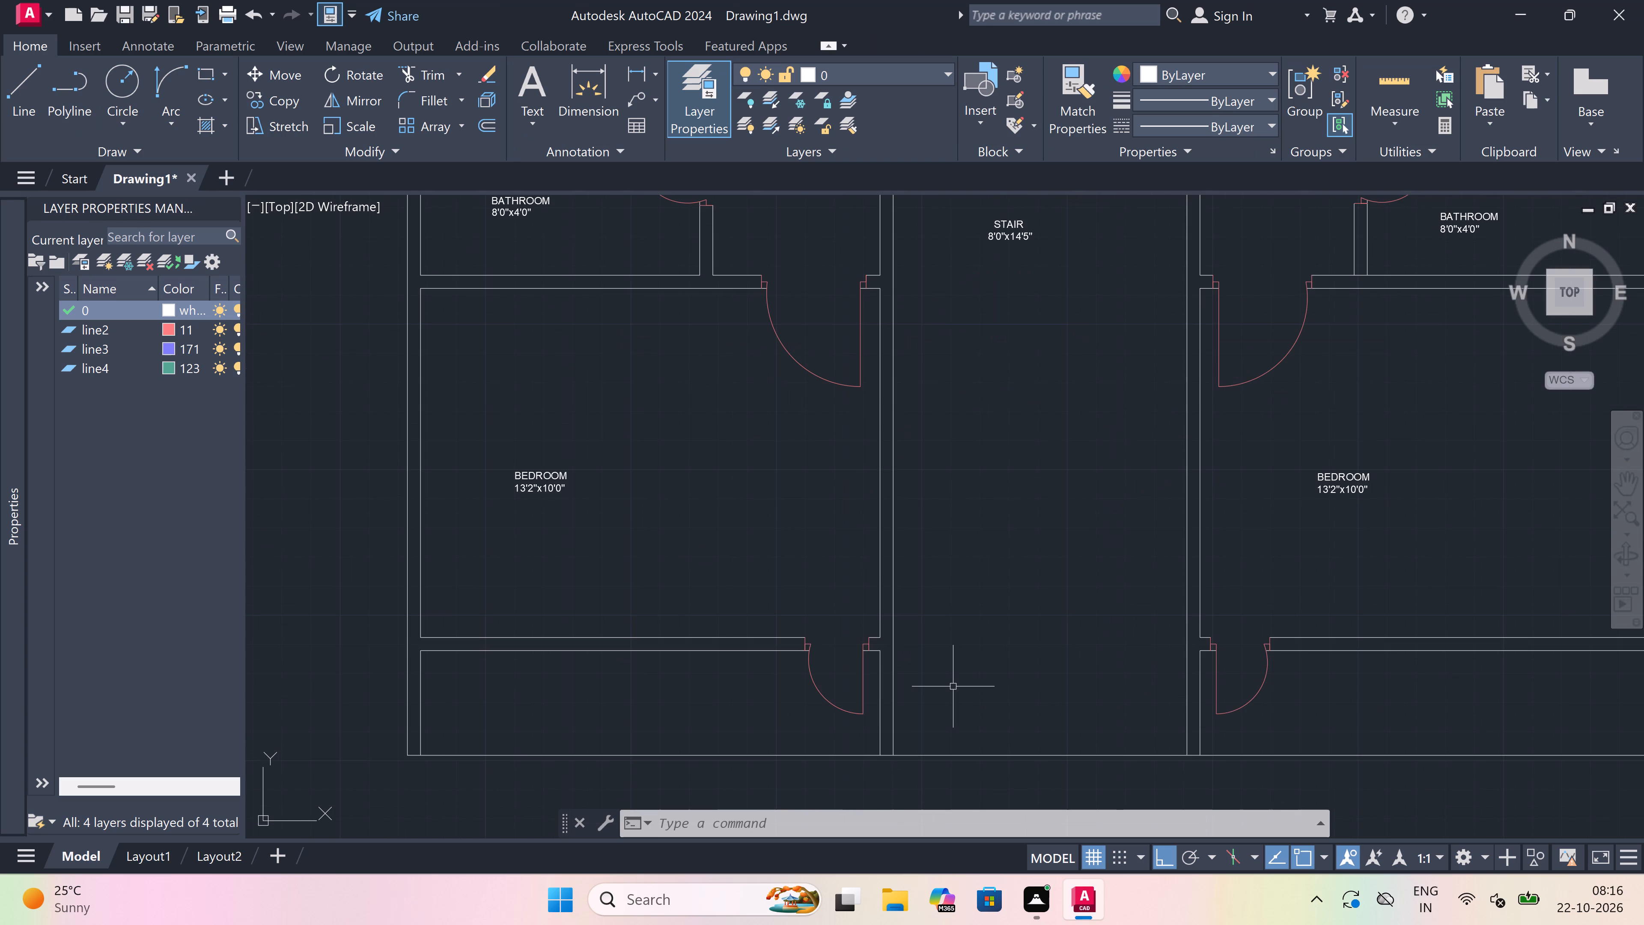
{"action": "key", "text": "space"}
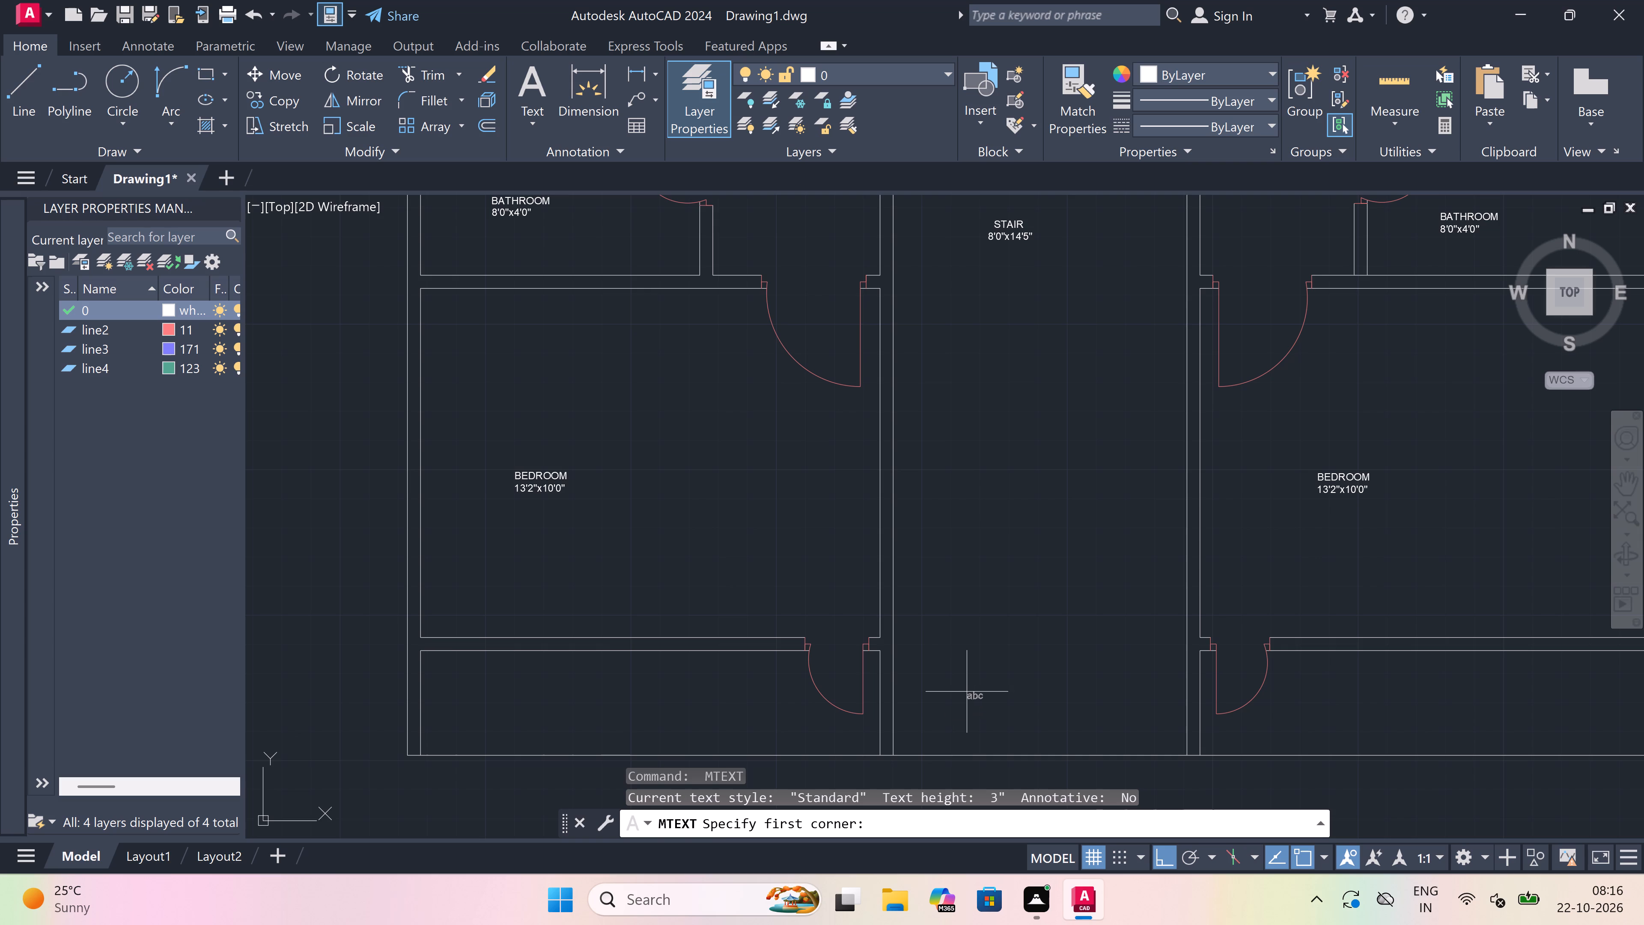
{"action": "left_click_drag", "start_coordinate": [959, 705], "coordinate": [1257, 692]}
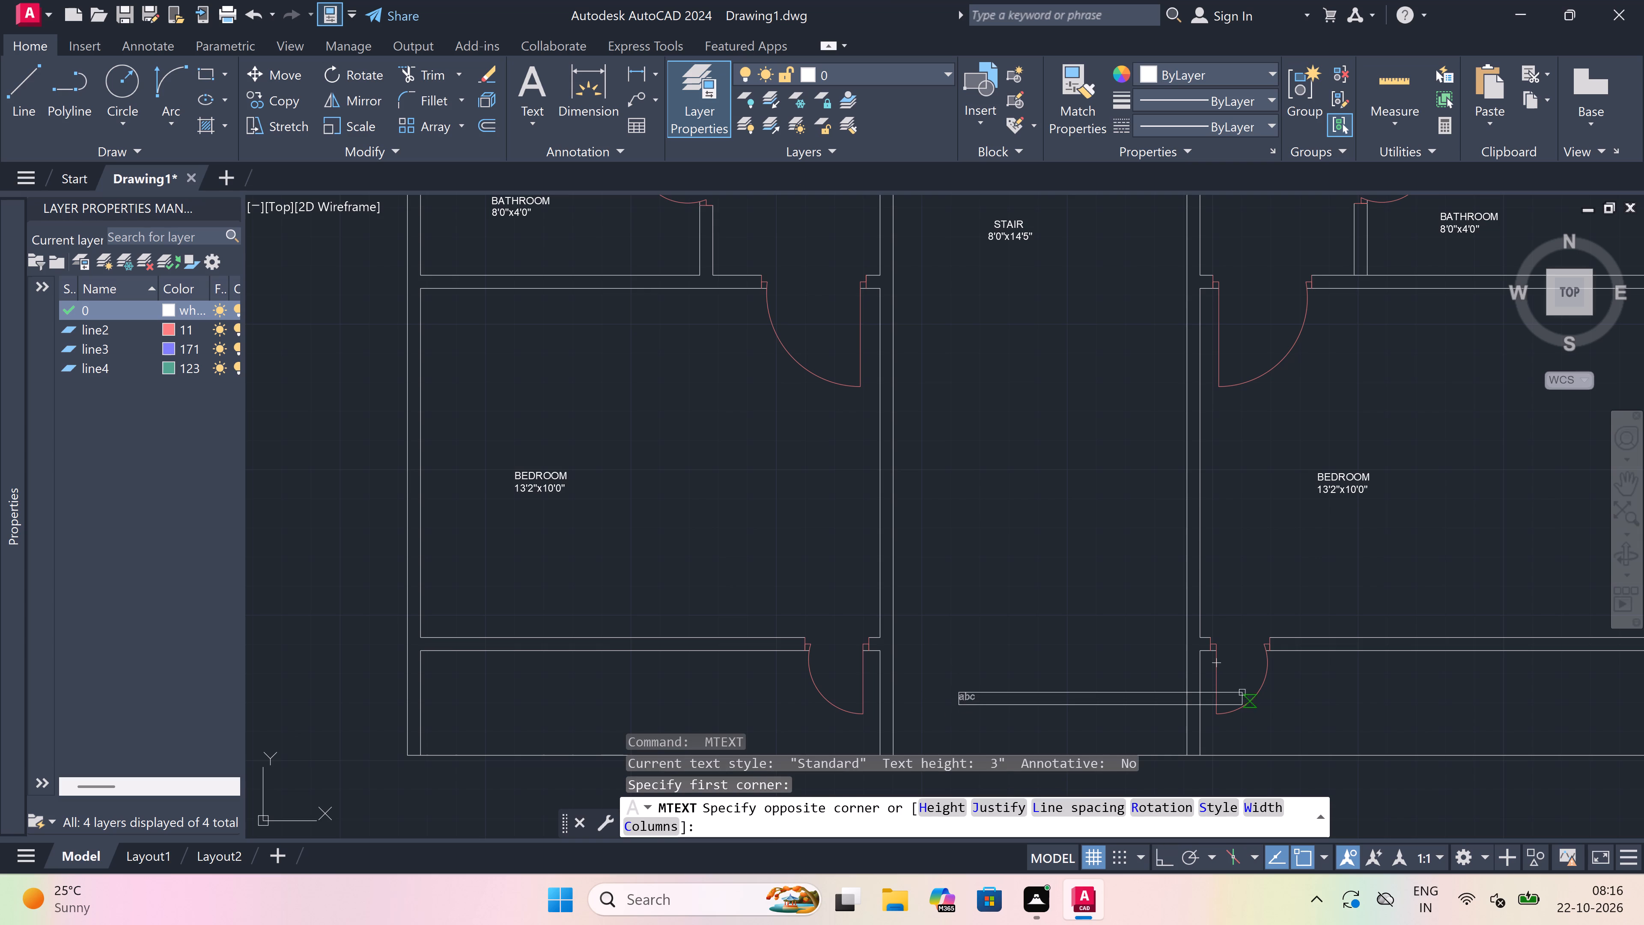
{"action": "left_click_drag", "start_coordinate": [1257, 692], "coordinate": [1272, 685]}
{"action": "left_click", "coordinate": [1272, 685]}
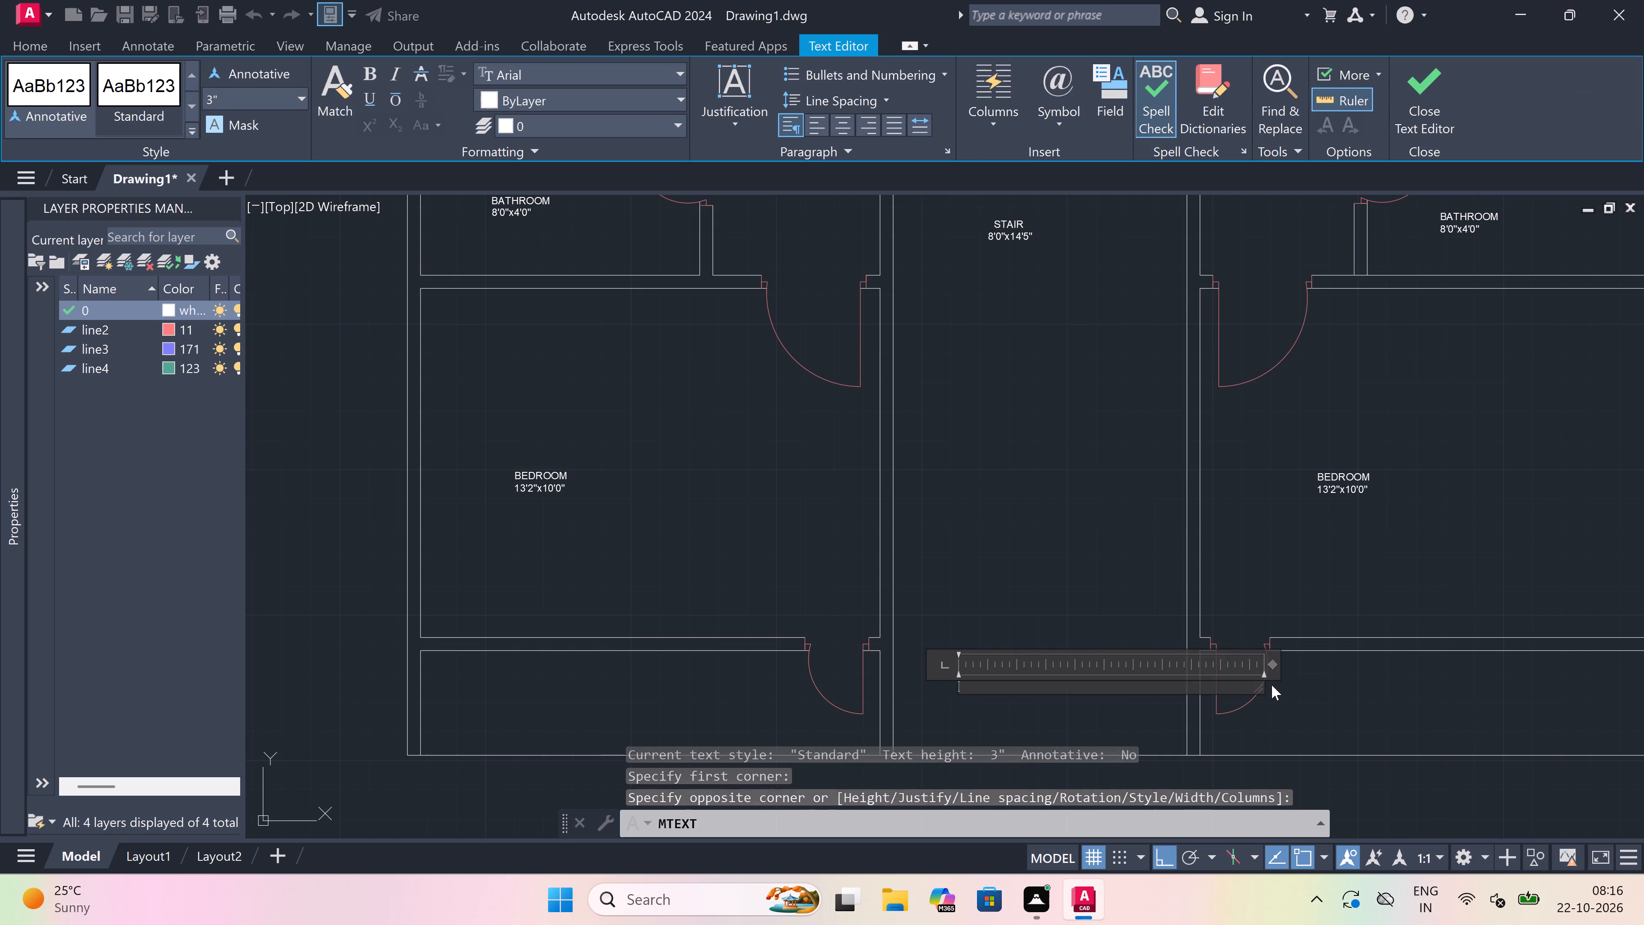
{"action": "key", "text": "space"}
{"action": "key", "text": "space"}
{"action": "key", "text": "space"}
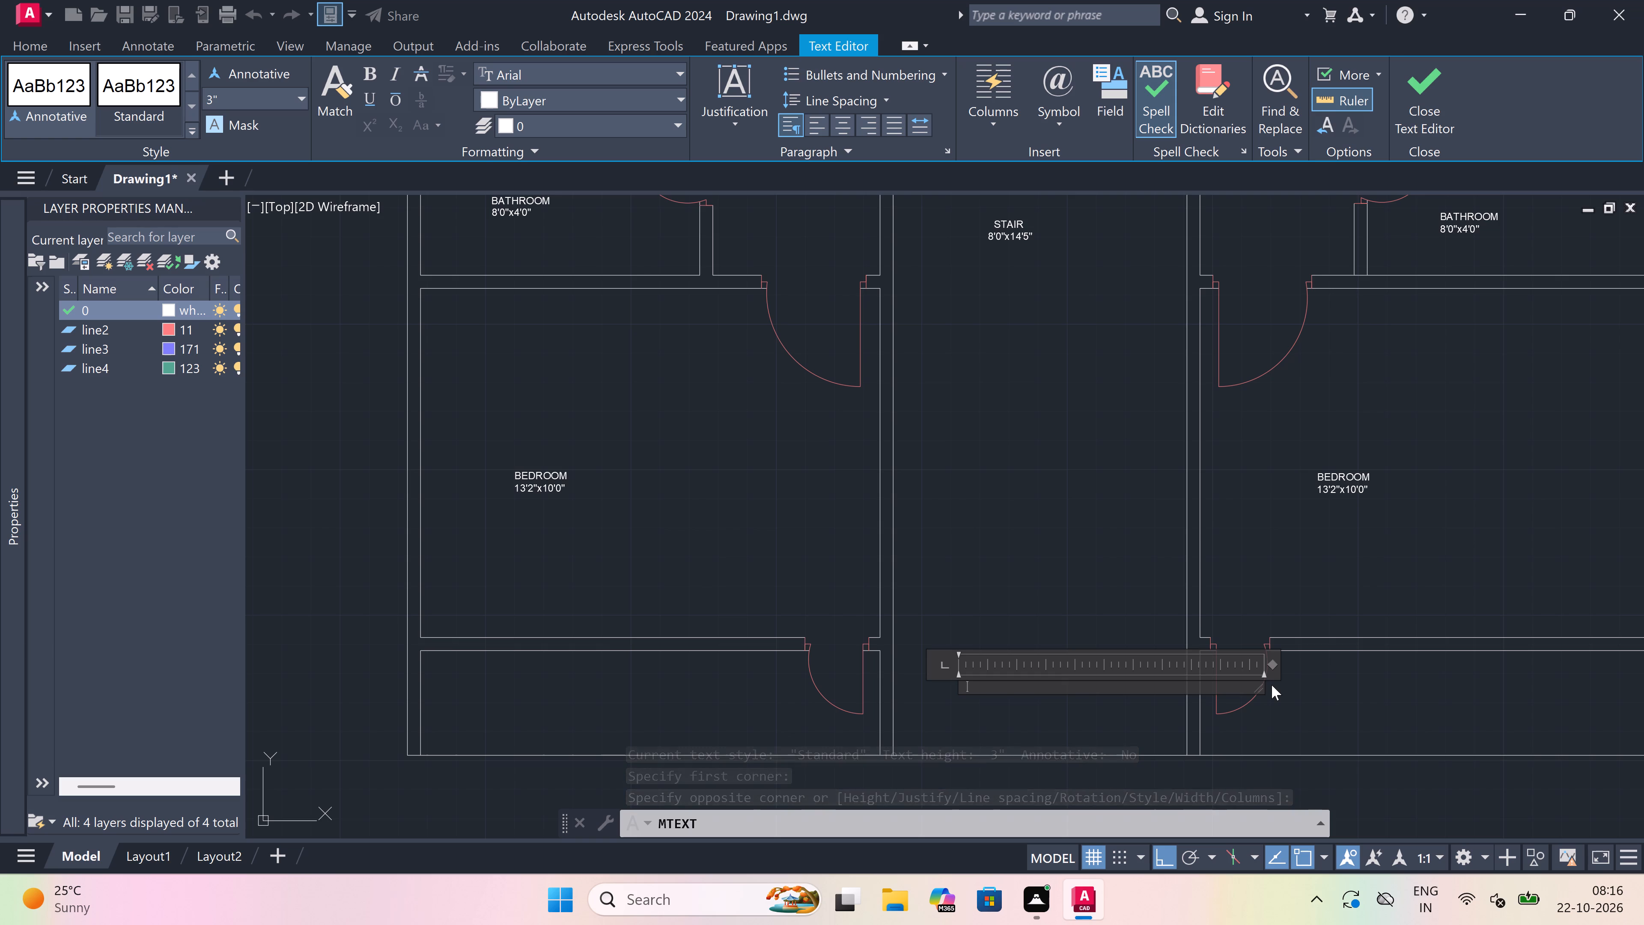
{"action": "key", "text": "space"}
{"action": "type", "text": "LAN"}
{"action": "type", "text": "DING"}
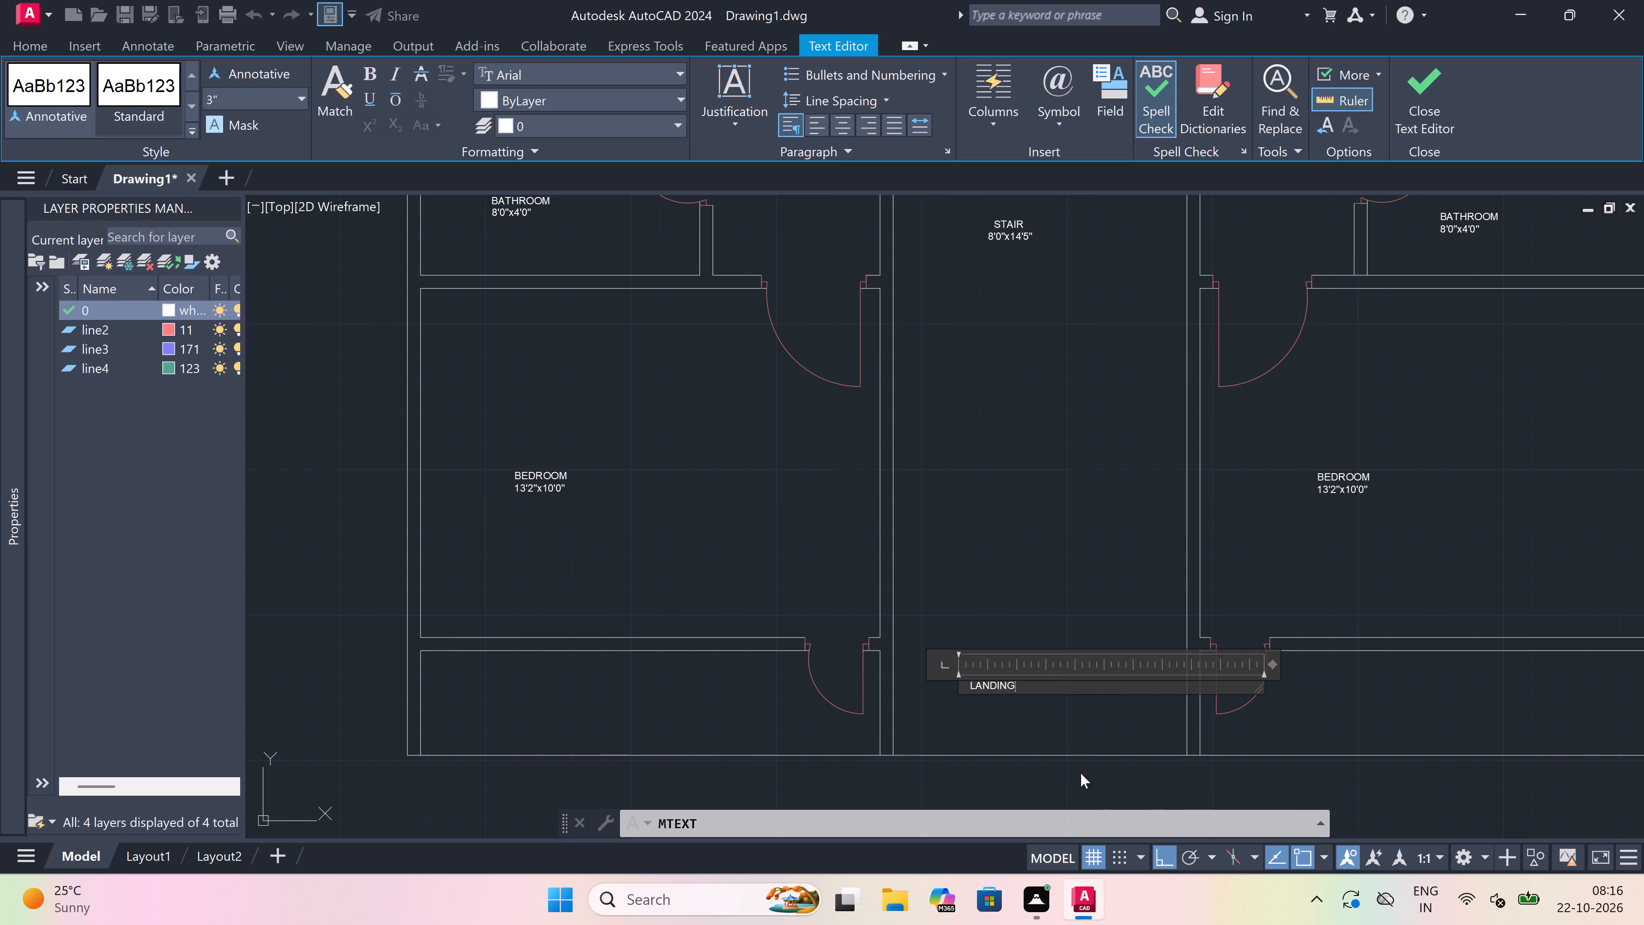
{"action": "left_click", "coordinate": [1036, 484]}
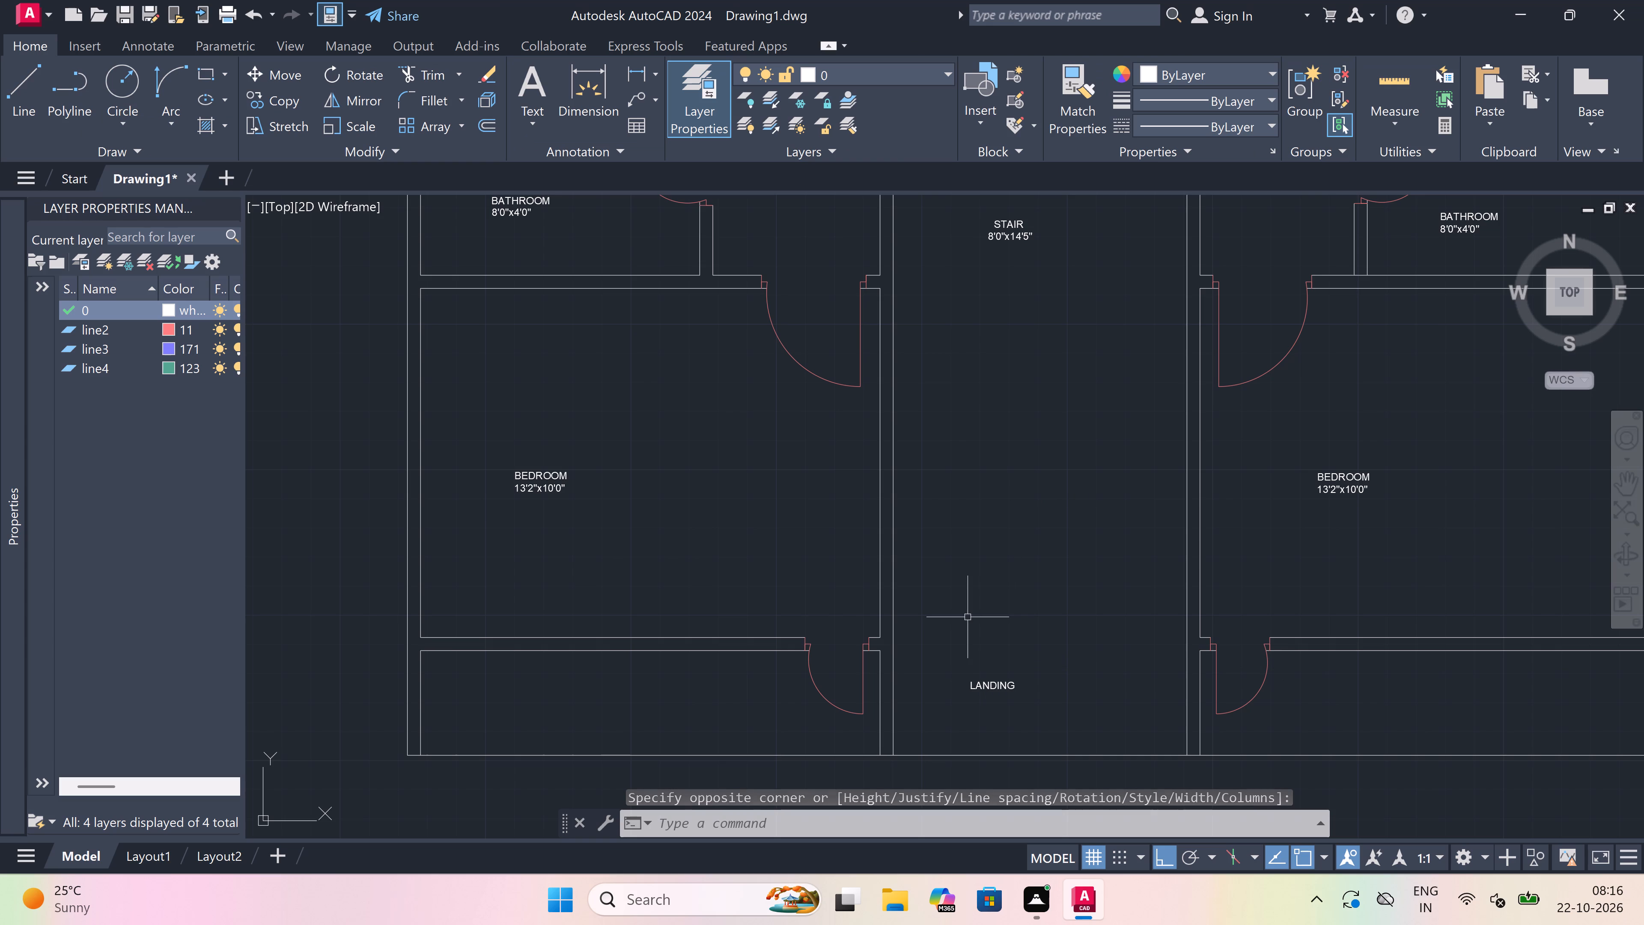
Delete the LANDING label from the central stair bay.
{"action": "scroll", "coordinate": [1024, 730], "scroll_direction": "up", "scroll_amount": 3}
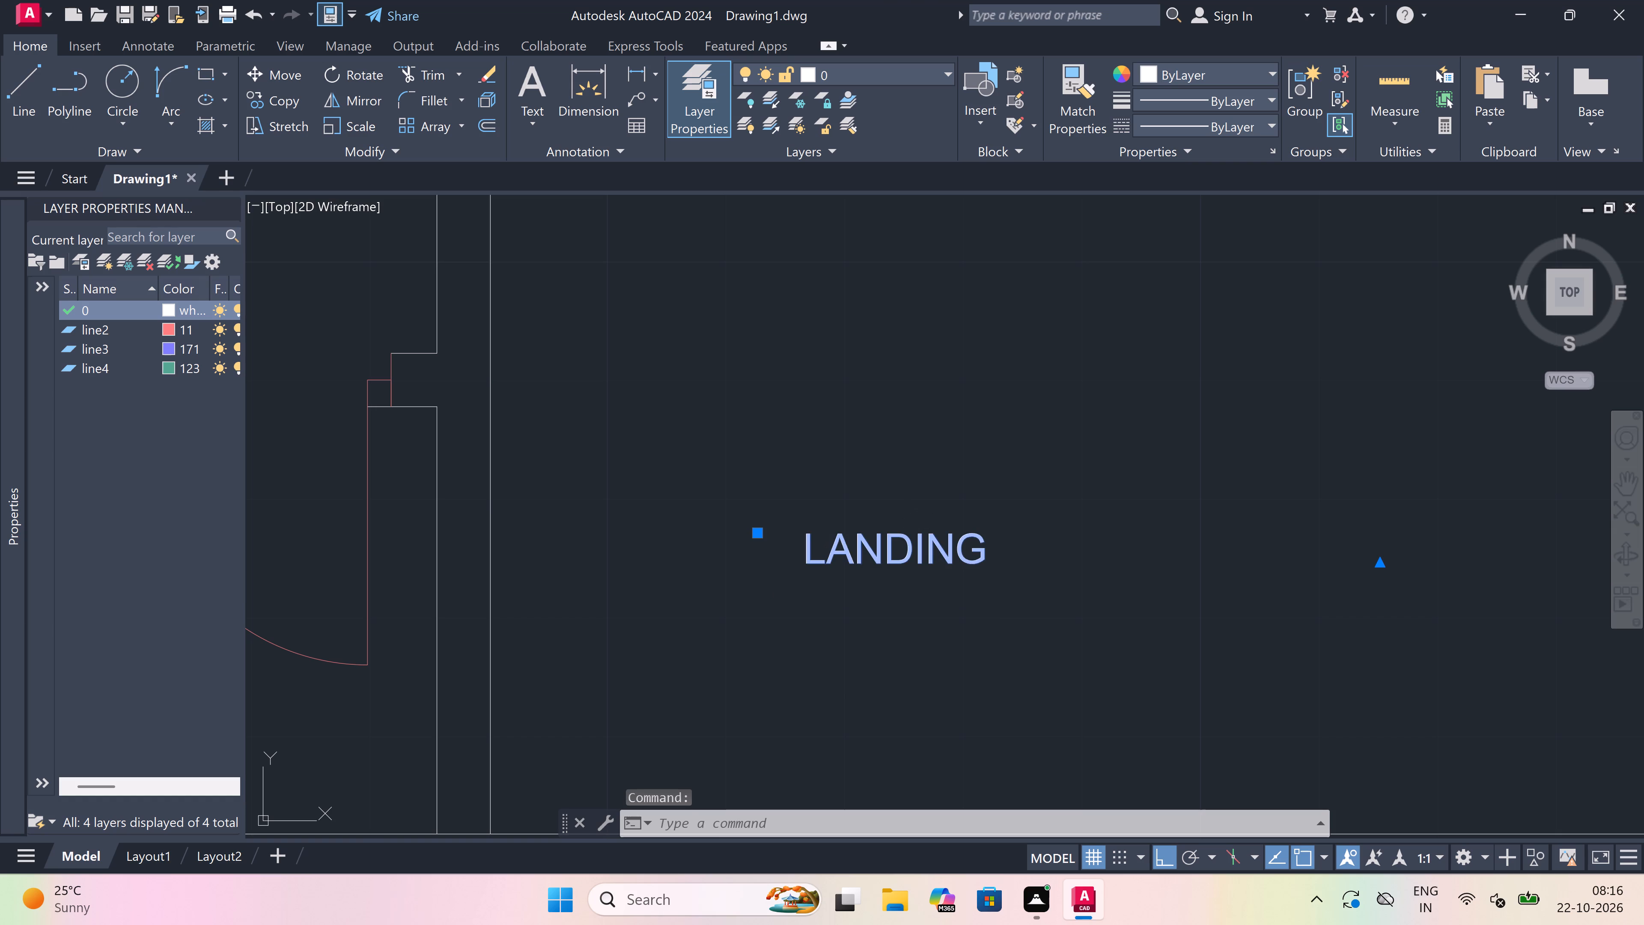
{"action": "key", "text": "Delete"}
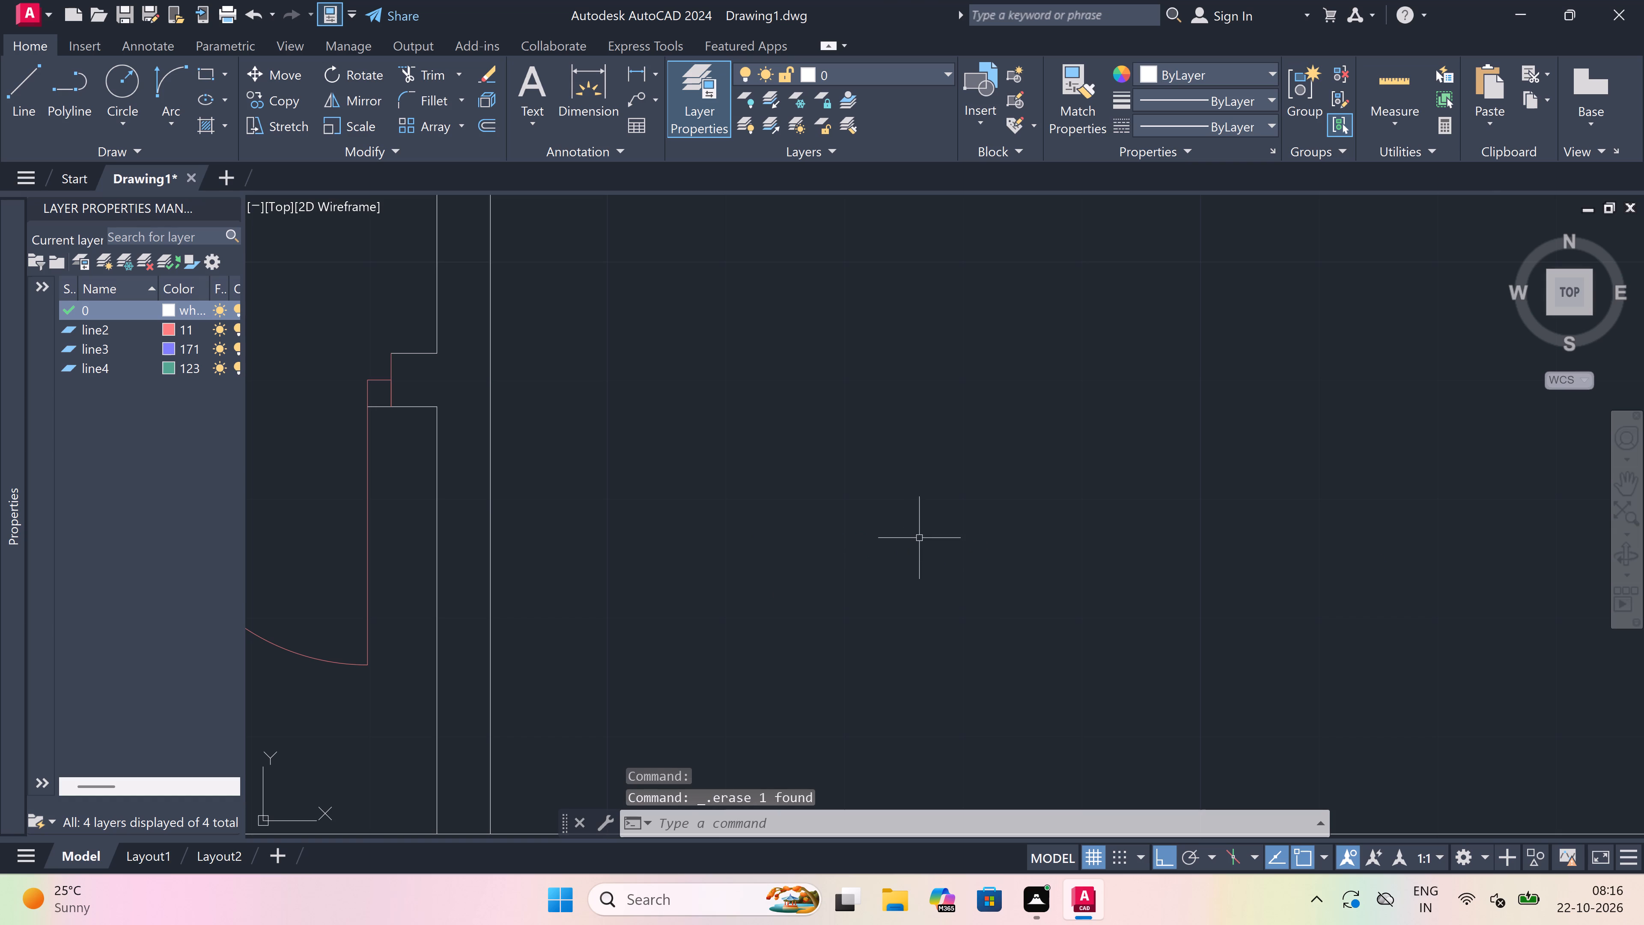
Add a multiline text label reading LANDING at the lower end of the stair bay, just above the outer boundary line.
{"action": "scroll", "coordinate": [919, 537], "scroll_direction": "down", "scroll_amount": 2}
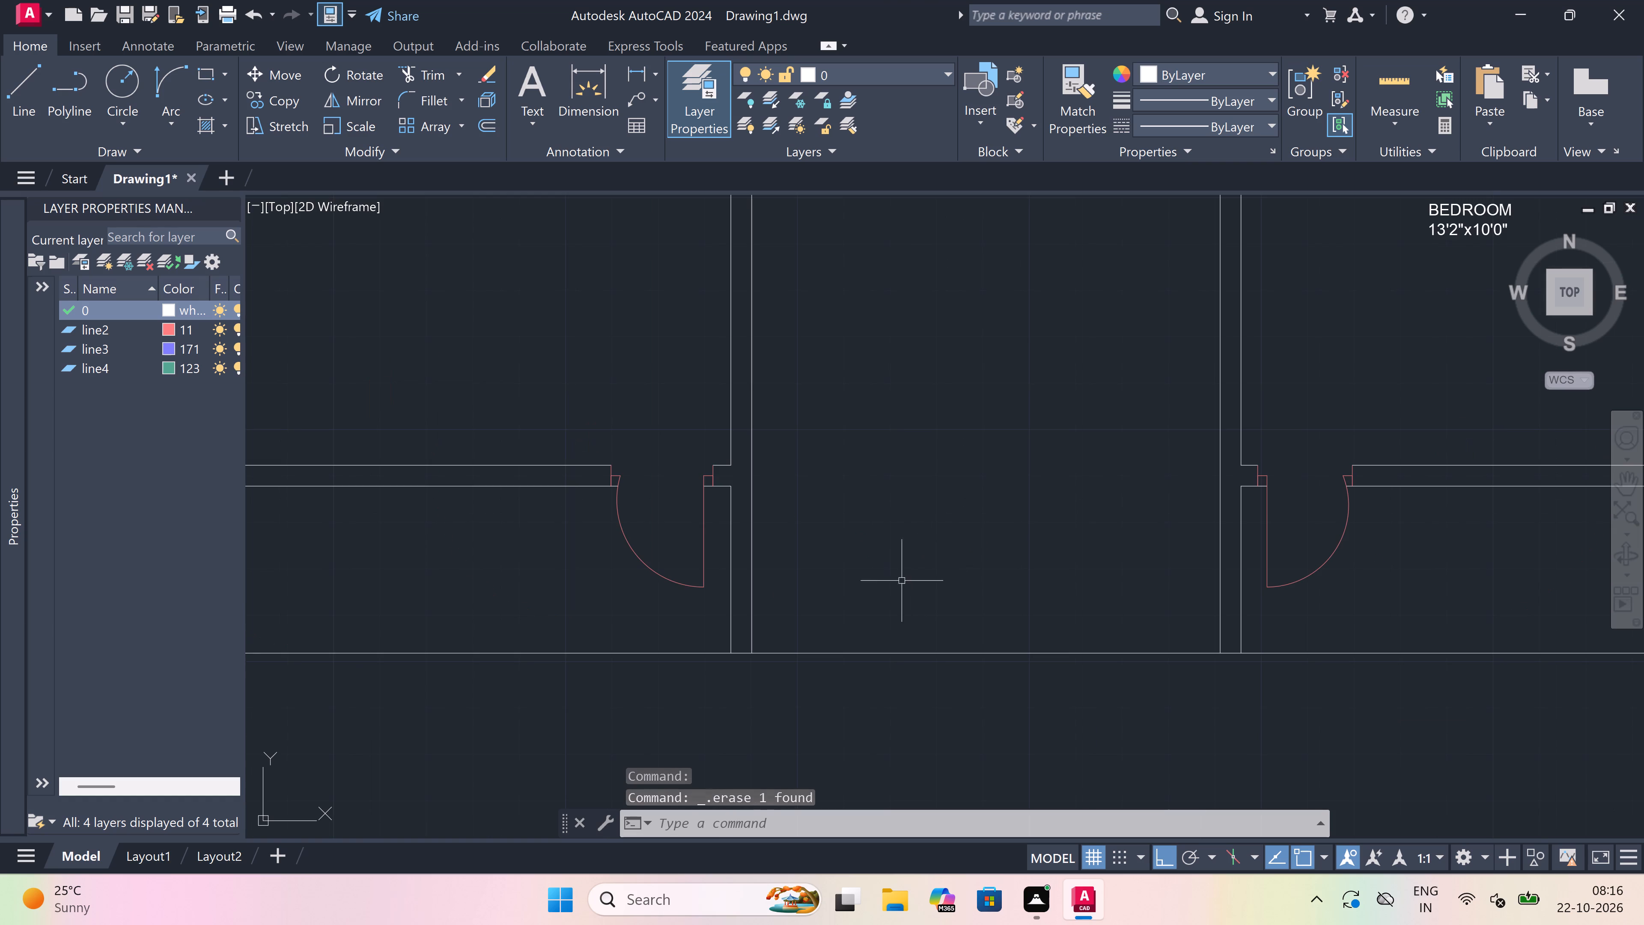
{"action": "key", "text": "space"}
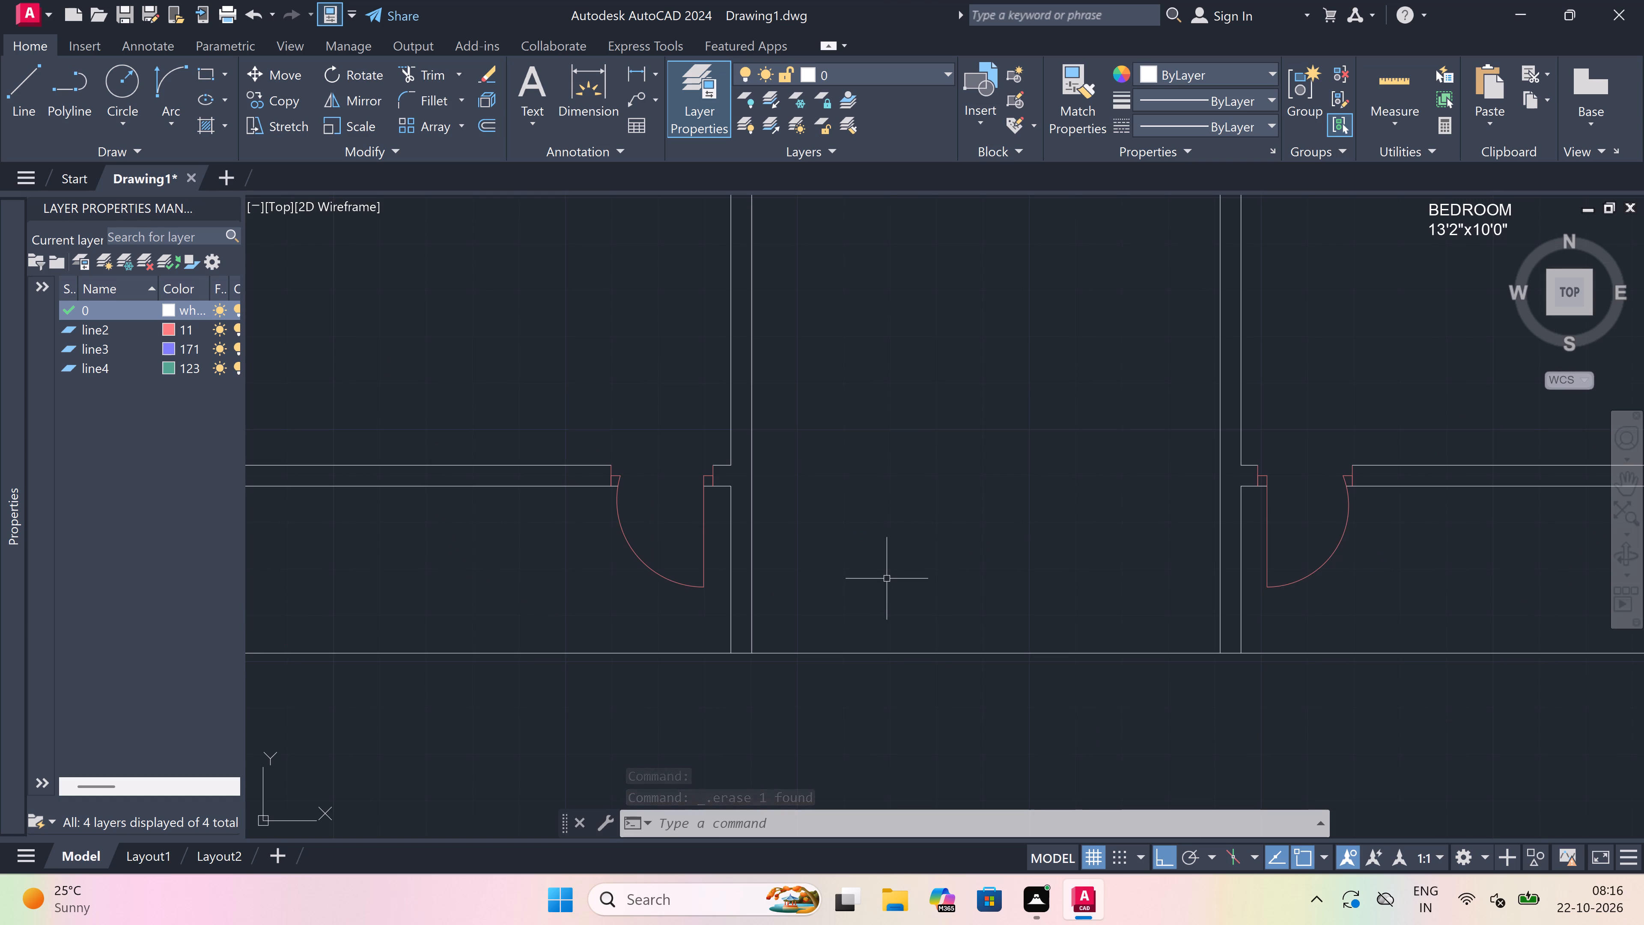
{"action": "type", "text": "MT MT"}
{"action": "key", "text": "space"}
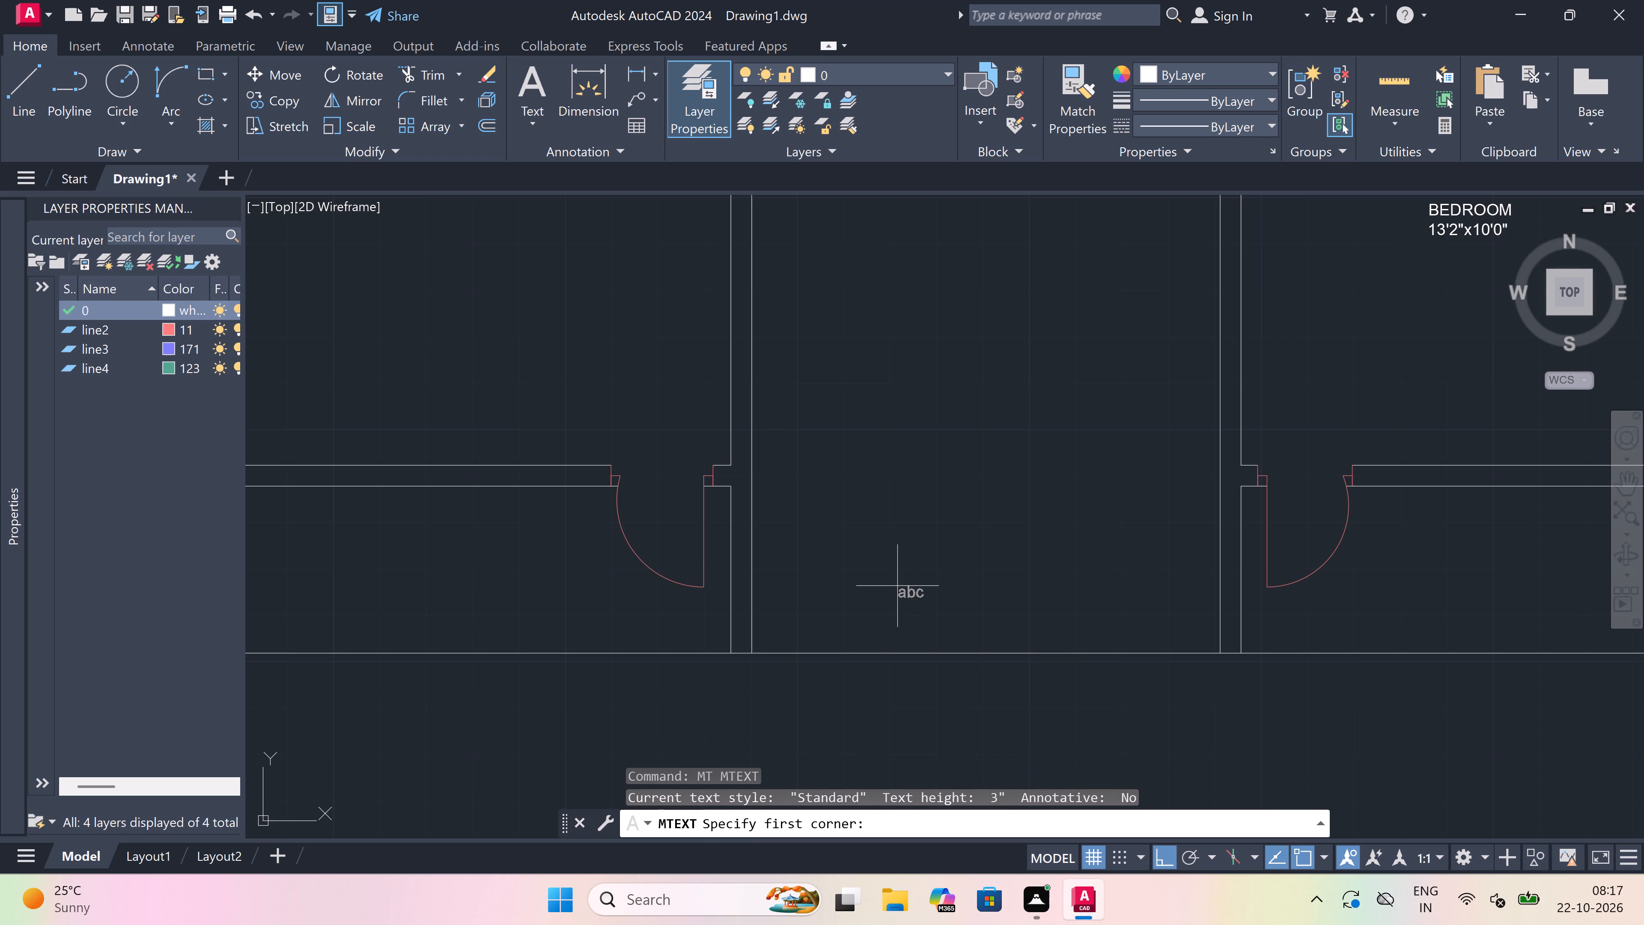
{"action": "left_click", "coordinate": [897, 586]}
{"action": "left_click", "coordinate": [1203, 611]}
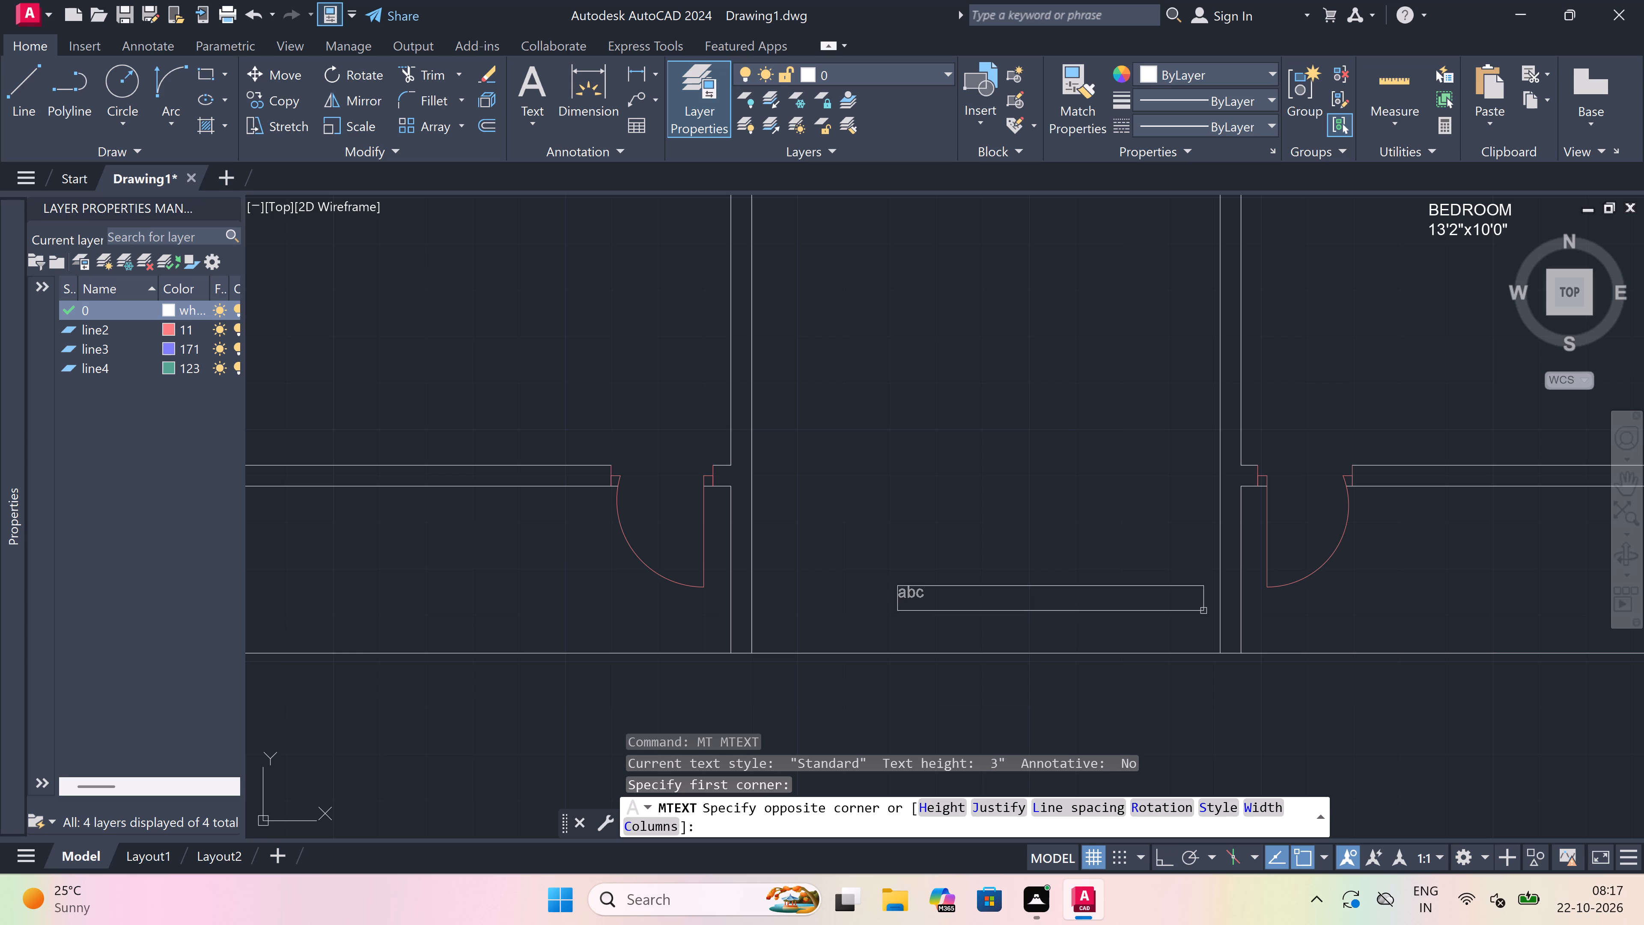
{"action": "key", "text": "space"}
{"action": "key", "text": "space"}
{"action": "key", "text": "space"}
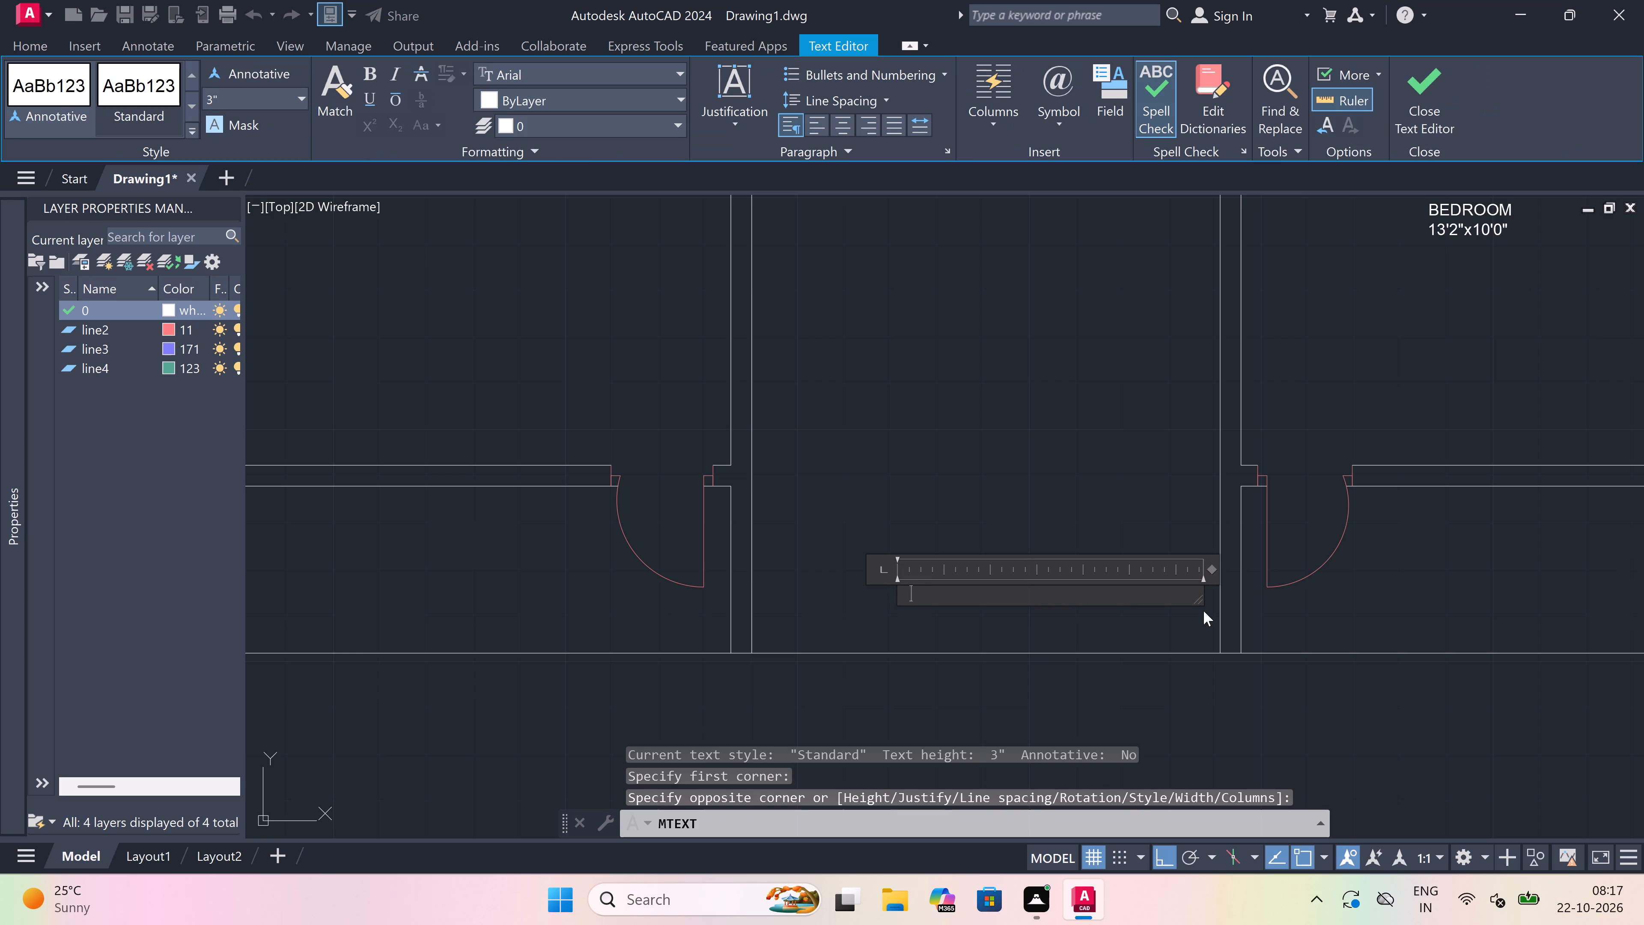
{"action": "key", "text": "space"}
{"action": "key", "text": "l"}
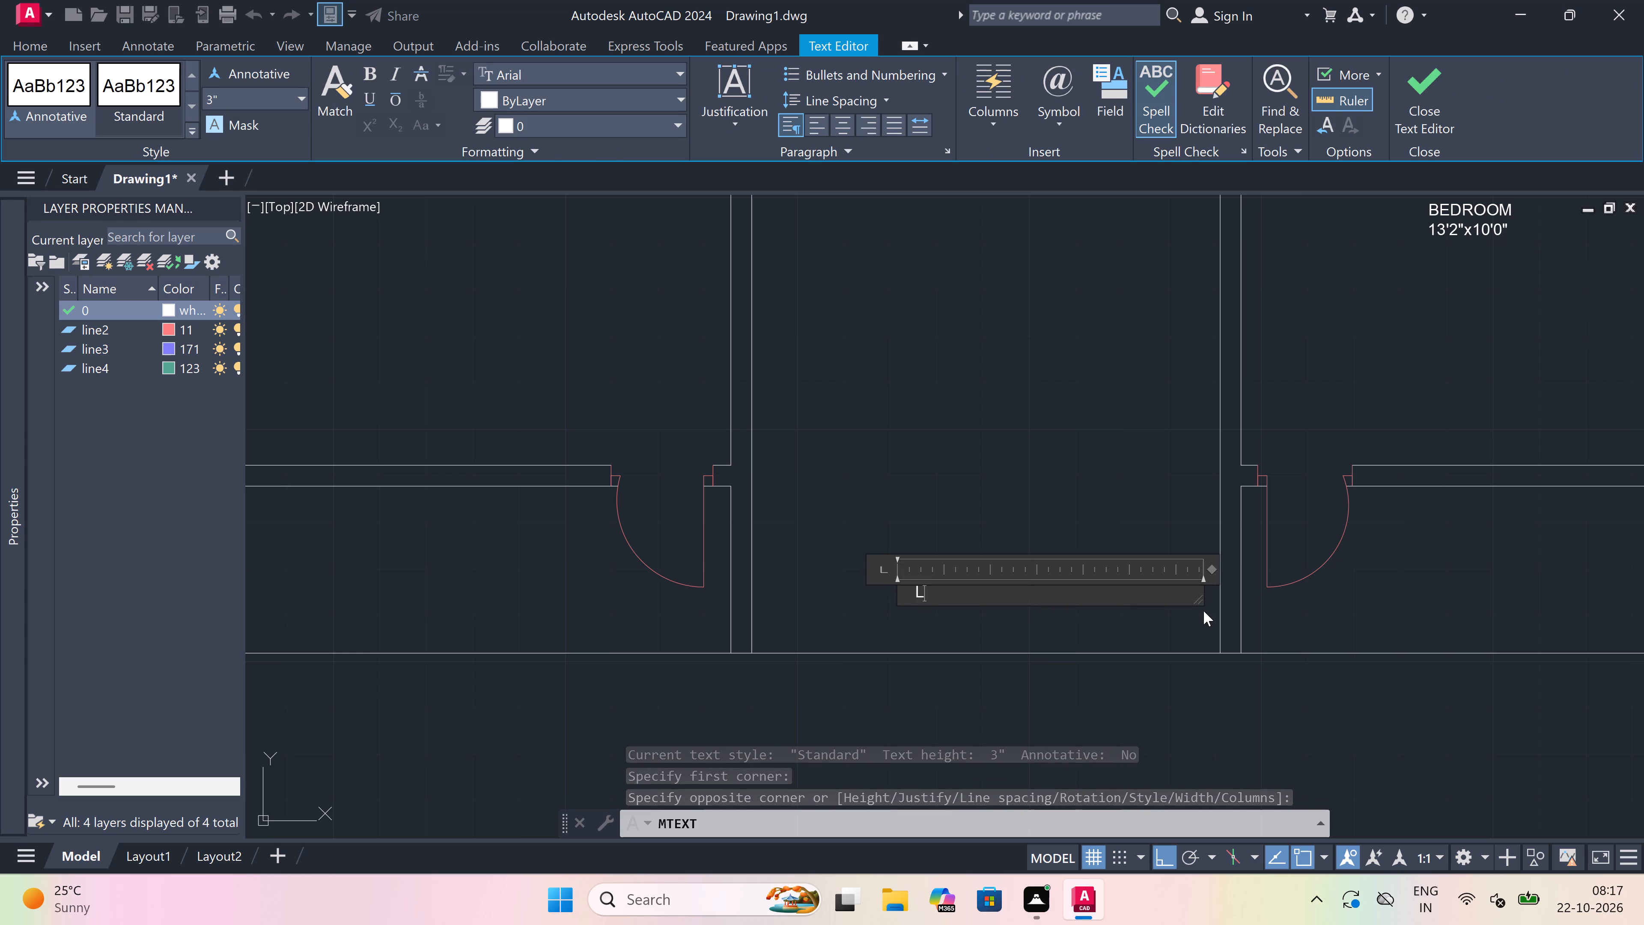
{"action": "key", "text": "a"}
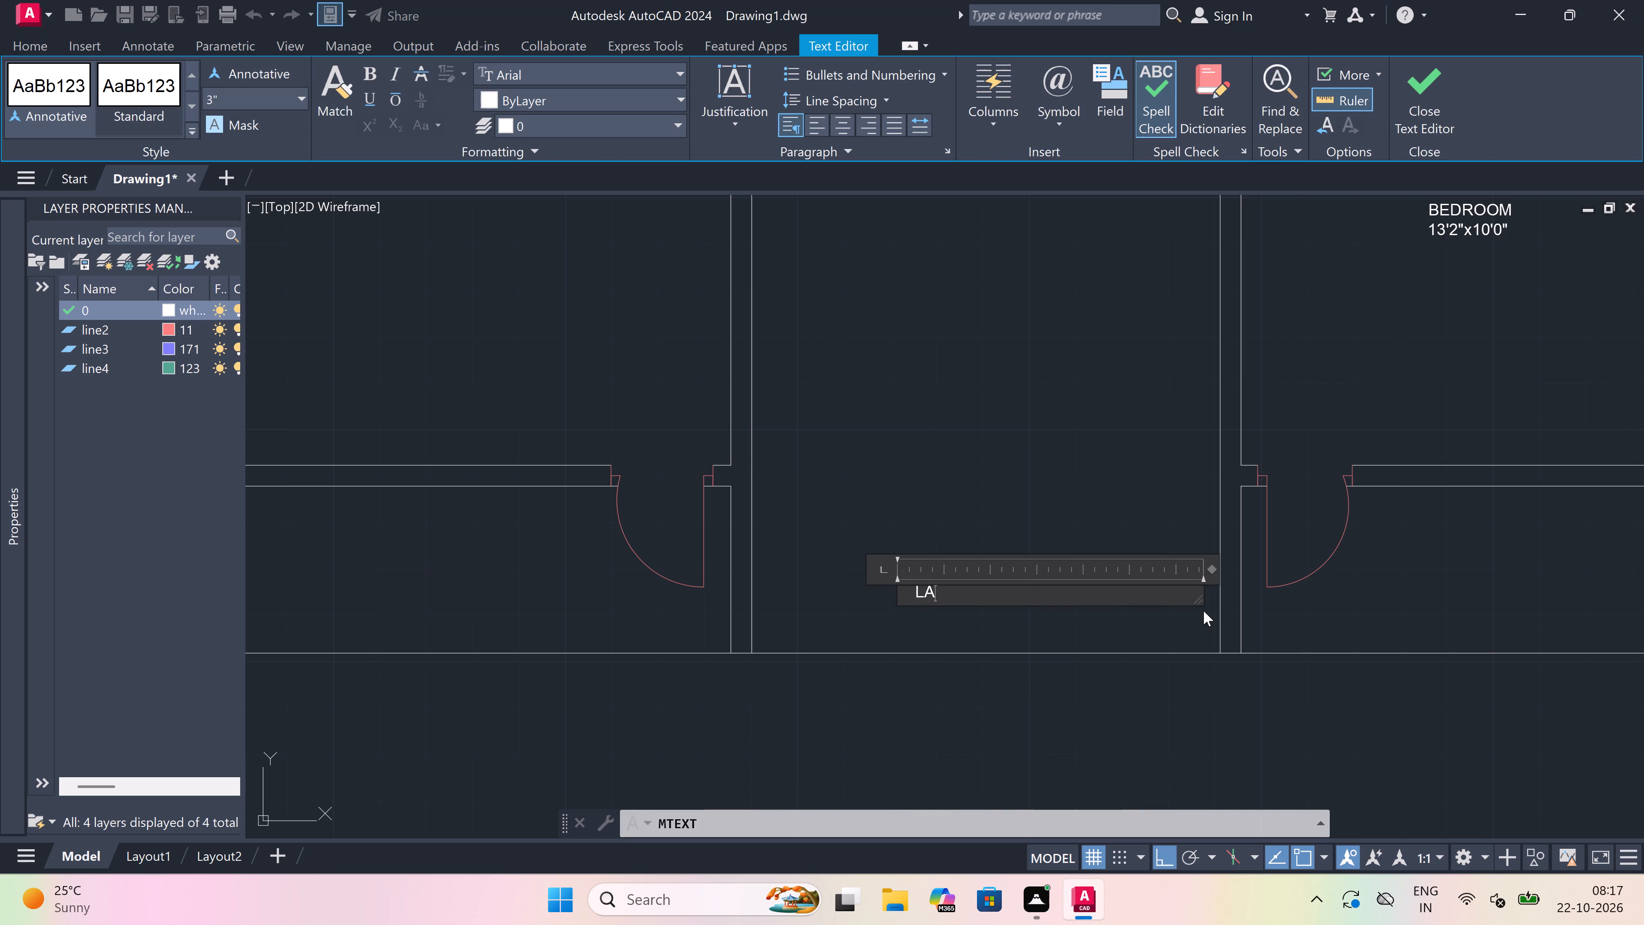
{"action": "type", "text": "NDING"}
{"action": "left_click", "coordinate": [1148, 303]}
{"action": "scroll", "coordinate": [1142, 324], "scroll_direction": "down", "scroll_amount": 2}
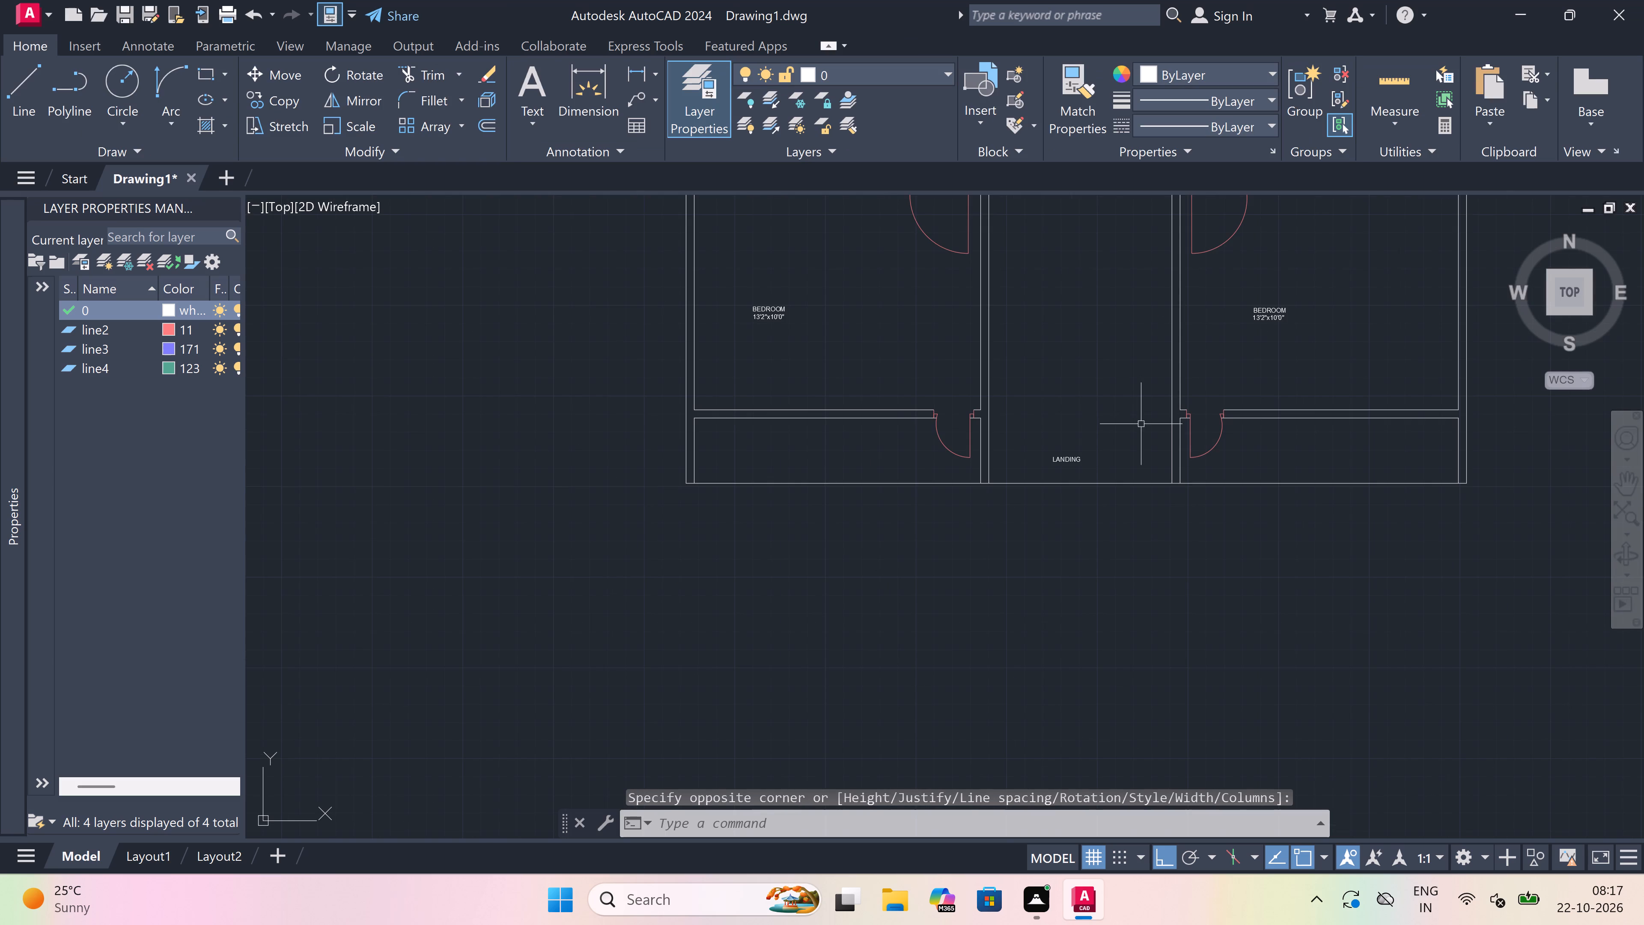
Add a multiline text label reading VERANDAH in the narrow strip below the left unit's lower 13'2"x10'0" bedroom.
{"action": "scroll", "coordinate": [645, 486], "scroll_direction": "up", "scroll_amount": 1}
{"action": "scroll", "coordinate": [688, 458], "scroll_direction": "down", "scroll_amount": 2}
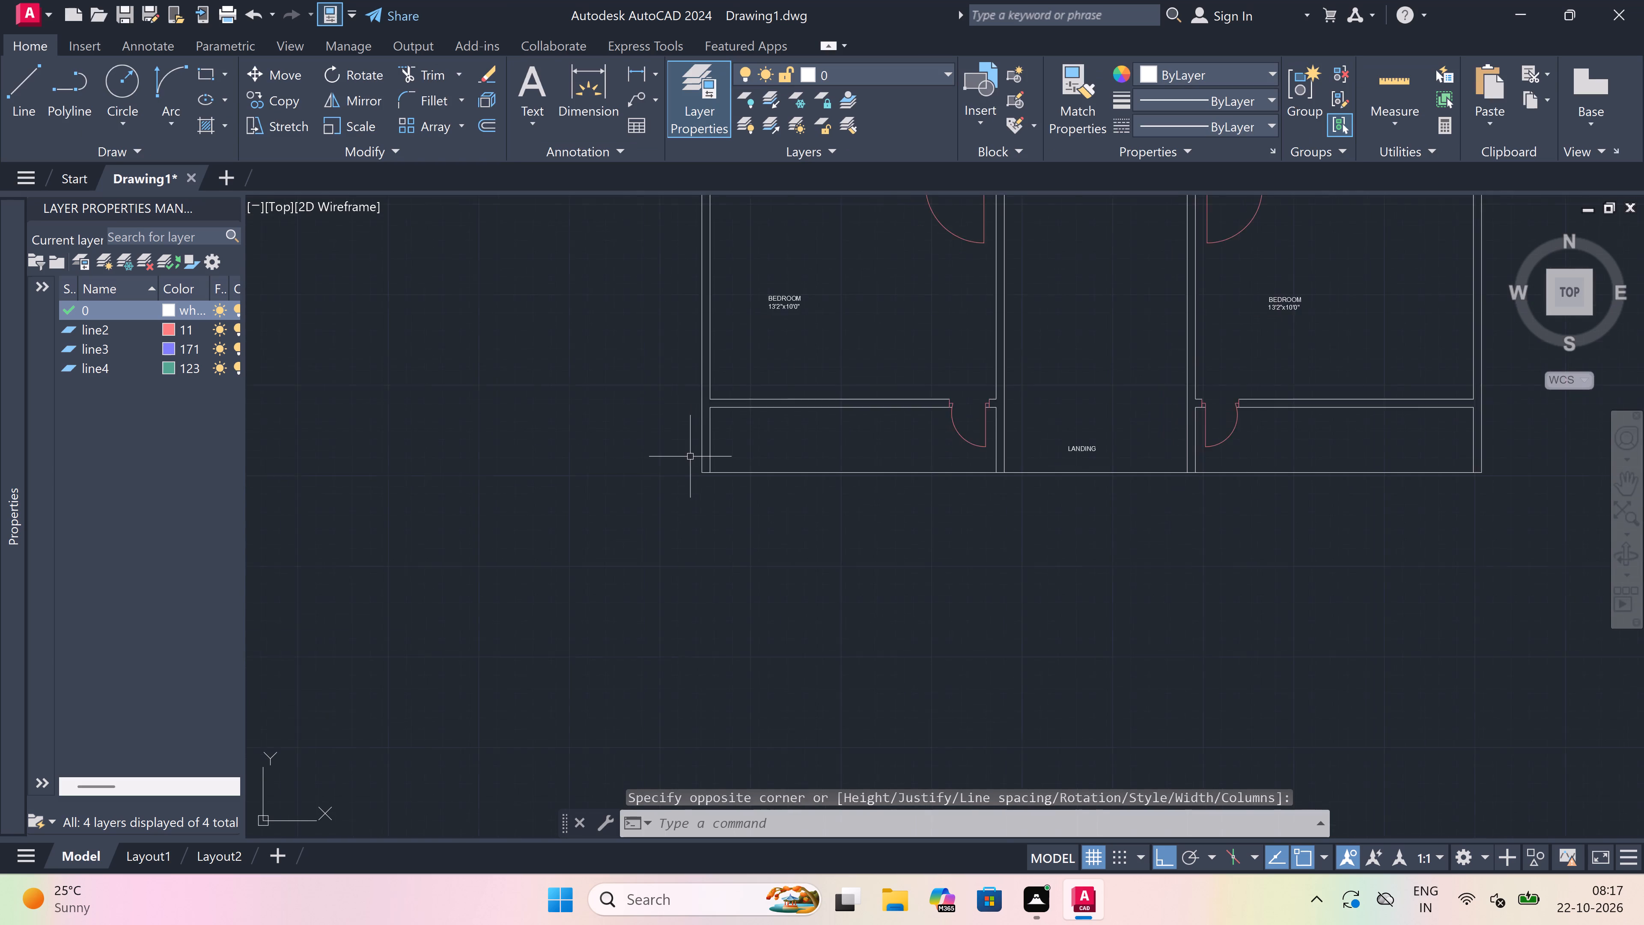
{"action": "scroll", "coordinate": [761, 460], "scroll_direction": "up", "scroll_amount": 2}
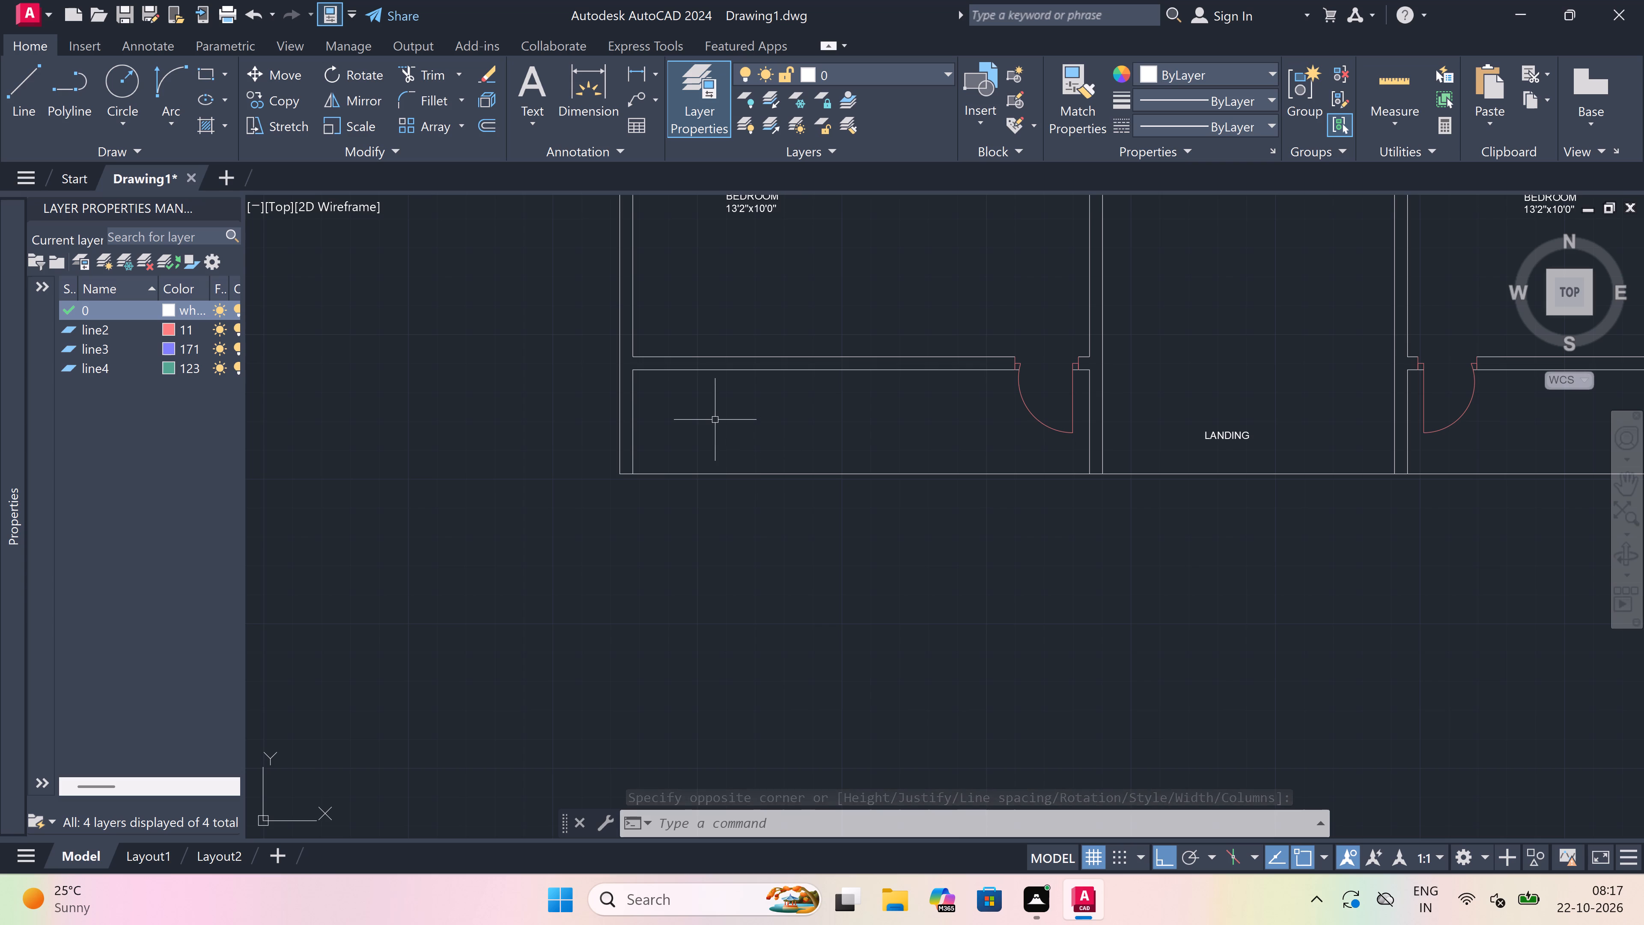
{"action": "left_click", "coordinate": [710, 424]}
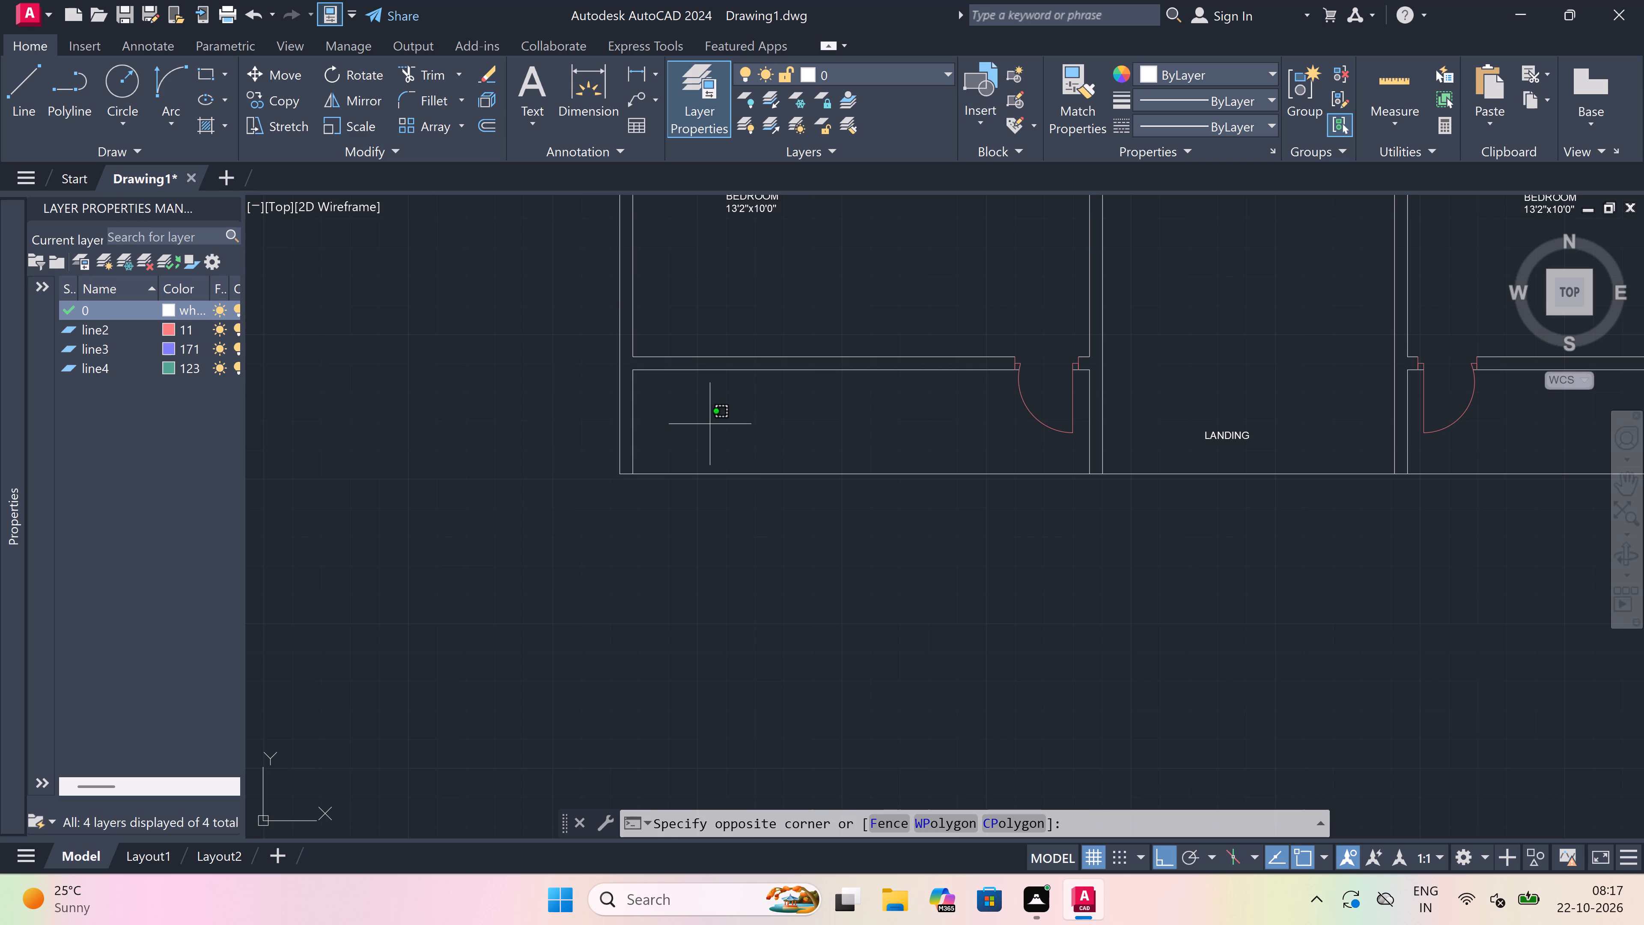
{"action": "type", "text": "MT"}
{"action": "key", "text": "space"}
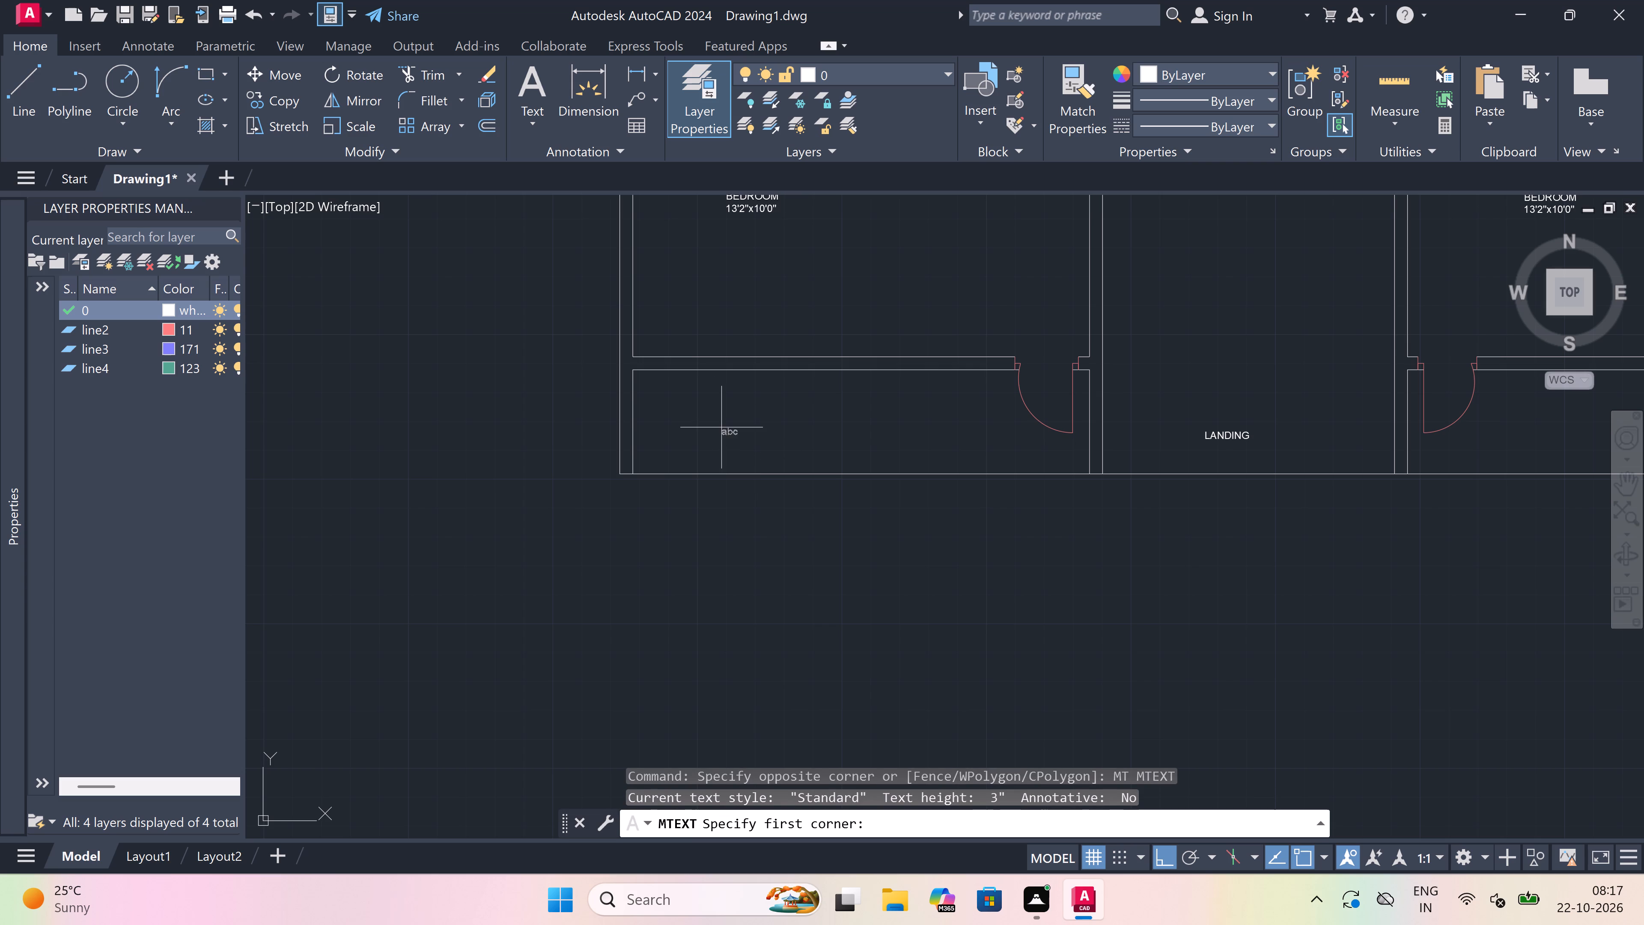
{"action": "left_click", "coordinate": [751, 422]}
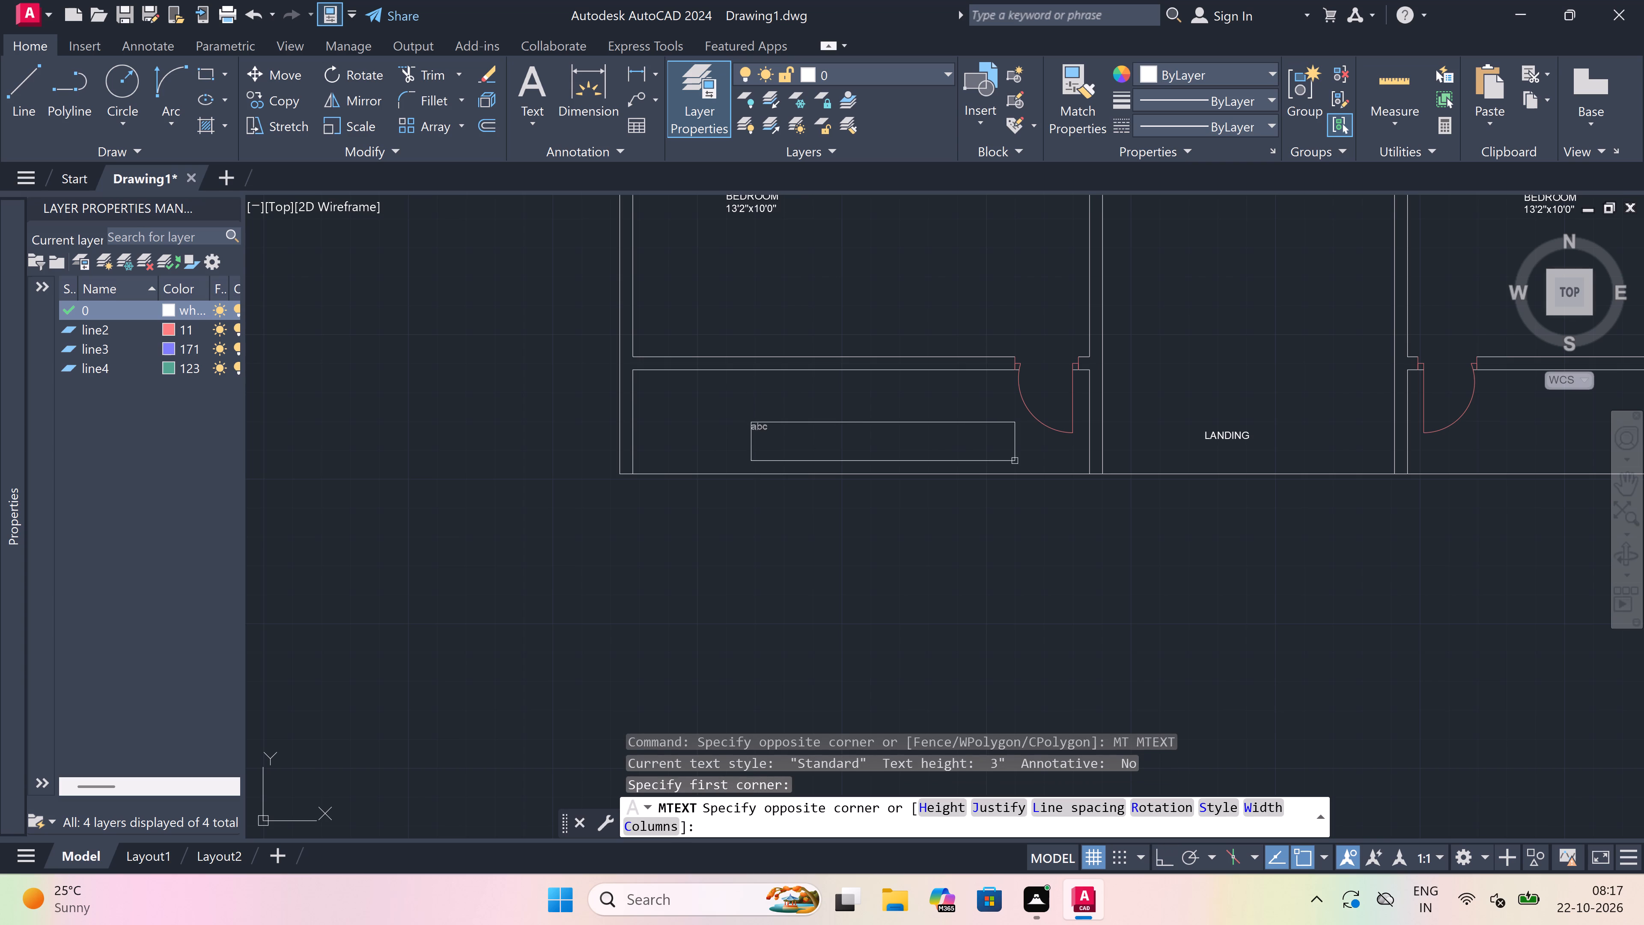
{"action": "left_click", "coordinate": [1034, 451]}
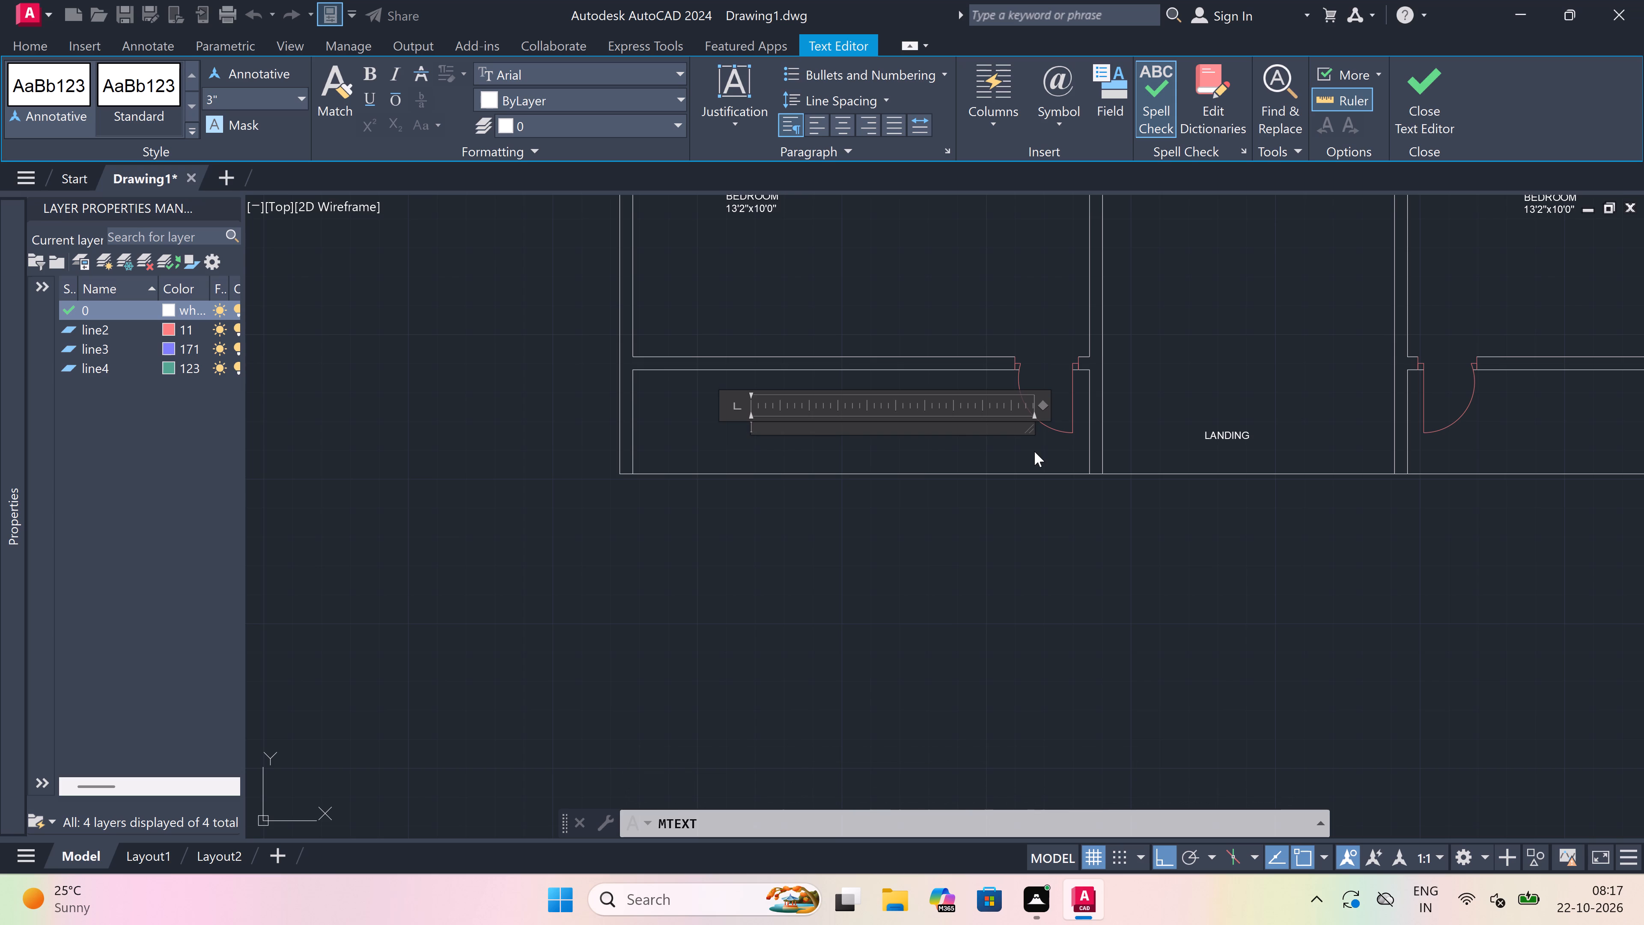
{"action": "type", "text": "VERANDAH"}
{"action": "left_click_drag", "start_coordinate": [1302, 424], "coordinate": [1328, 443]}
Add a multiline text label reading VERANDAH in the matching strip below the right unit's lower 13'2"x10'0" bedroom.
{"action": "scroll", "coordinate": [1344, 433], "scroll_direction": "down", "scroll_amount": 2}
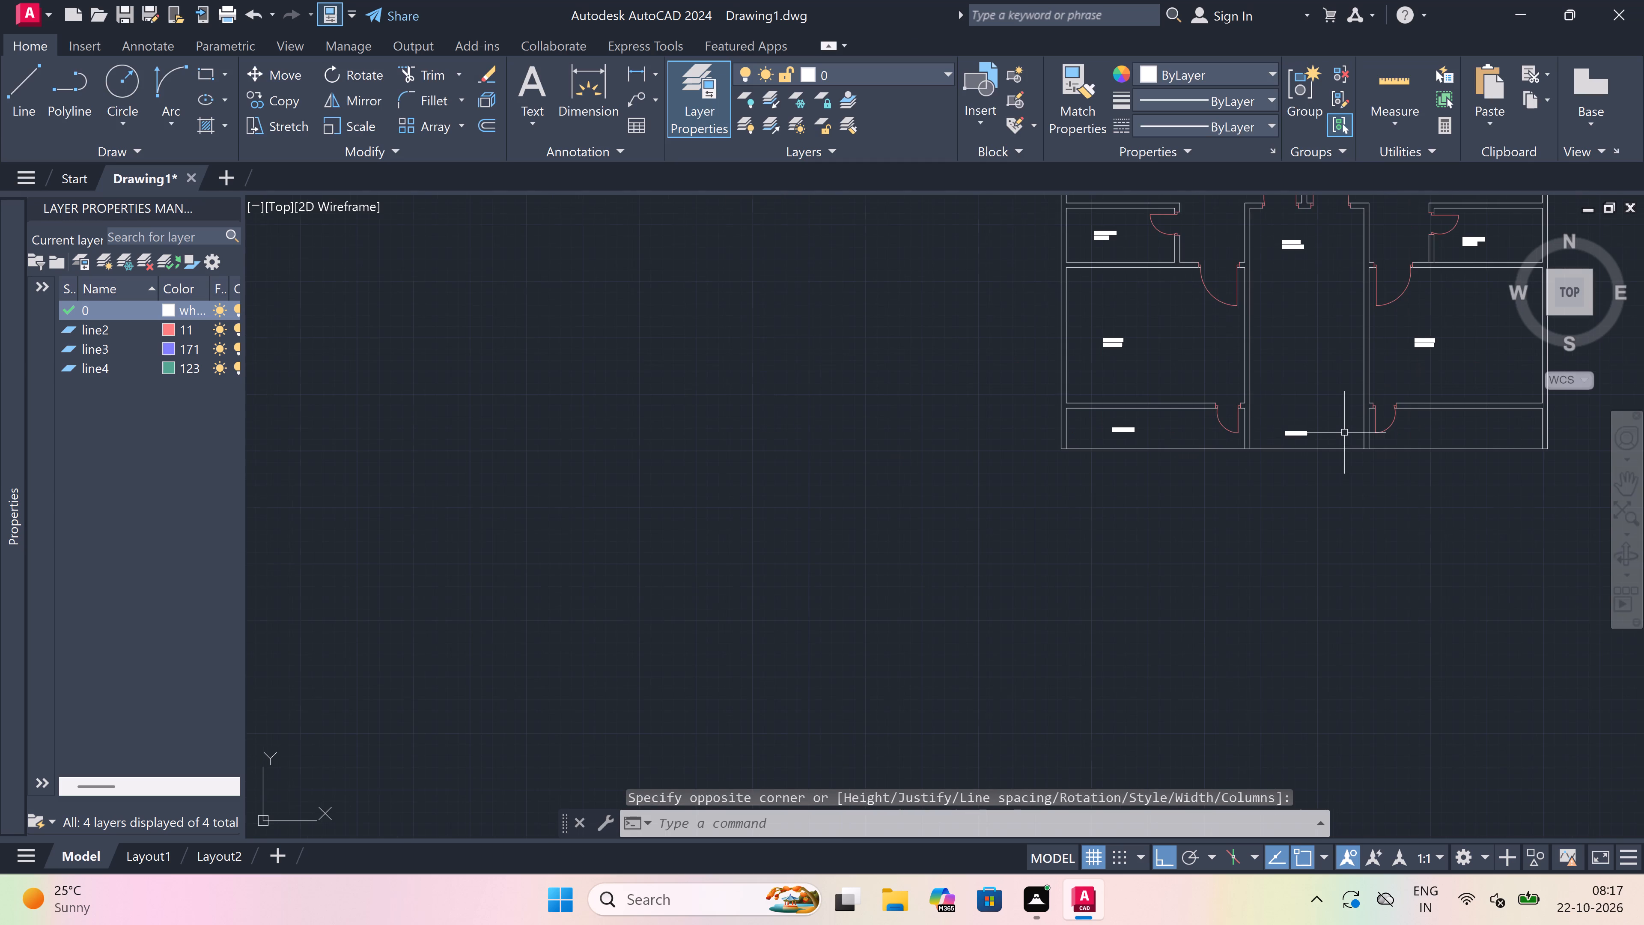
{"action": "scroll", "coordinate": [1521, 449], "scroll_direction": "up", "scroll_amount": 1}
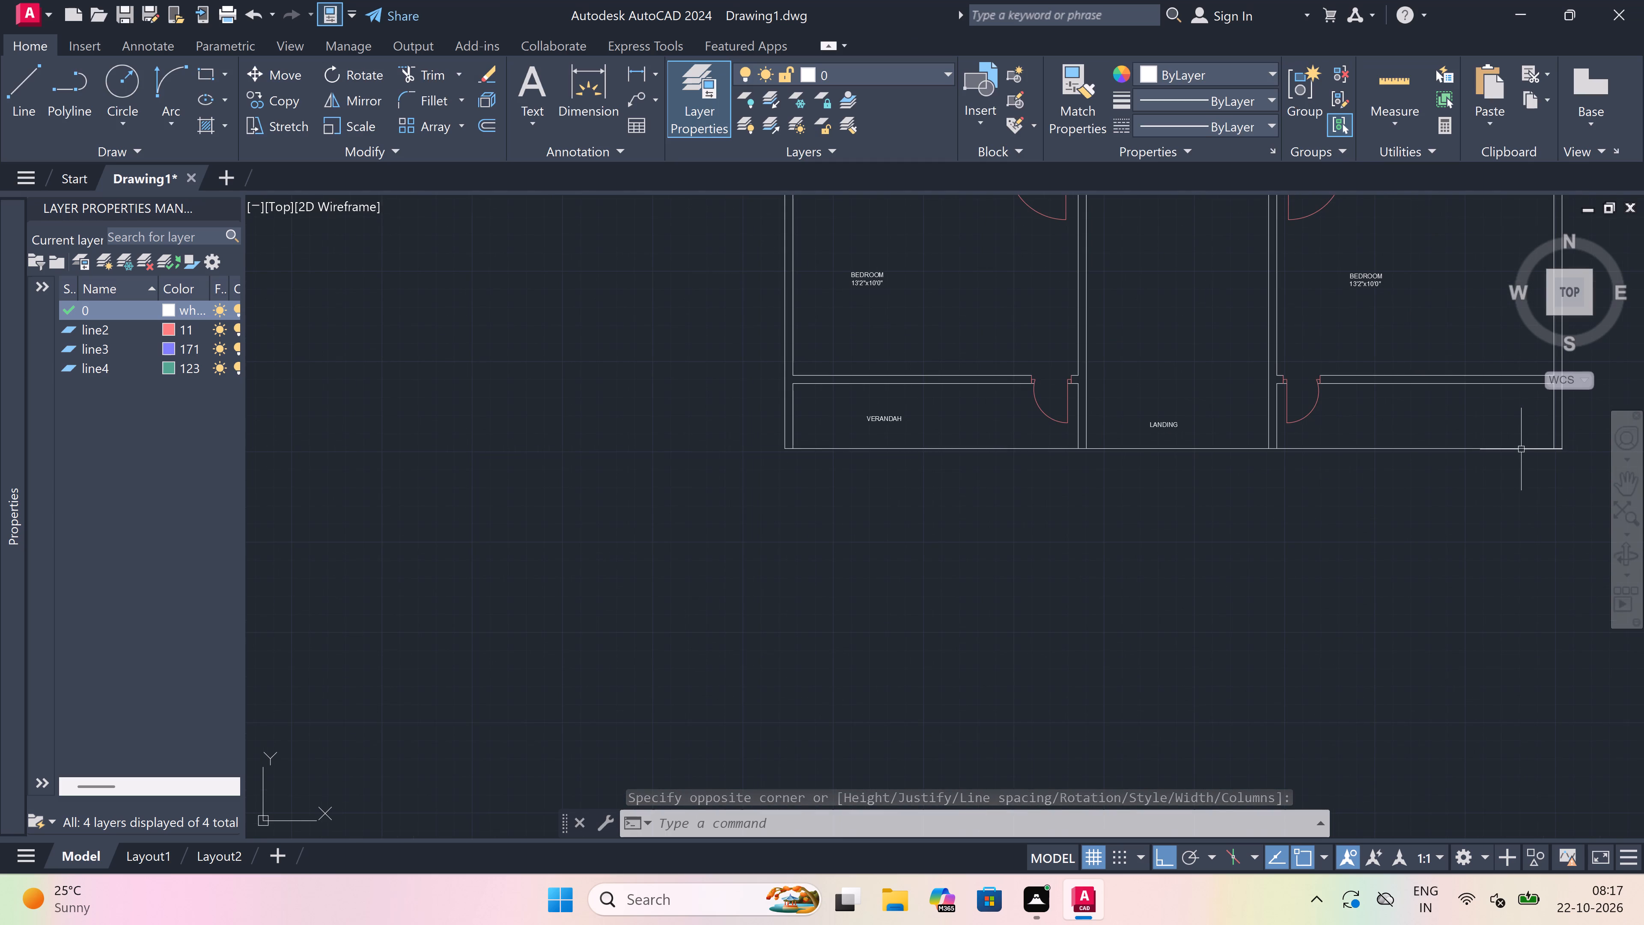
{"action": "scroll", "coordinate": [1524, 447], "scroll_direction": "down", "scroll_amount": 2}
{"action": "scroll", "coordinate": [1526, 424], "scroll_direction": "up", "scroll_amount": 1}
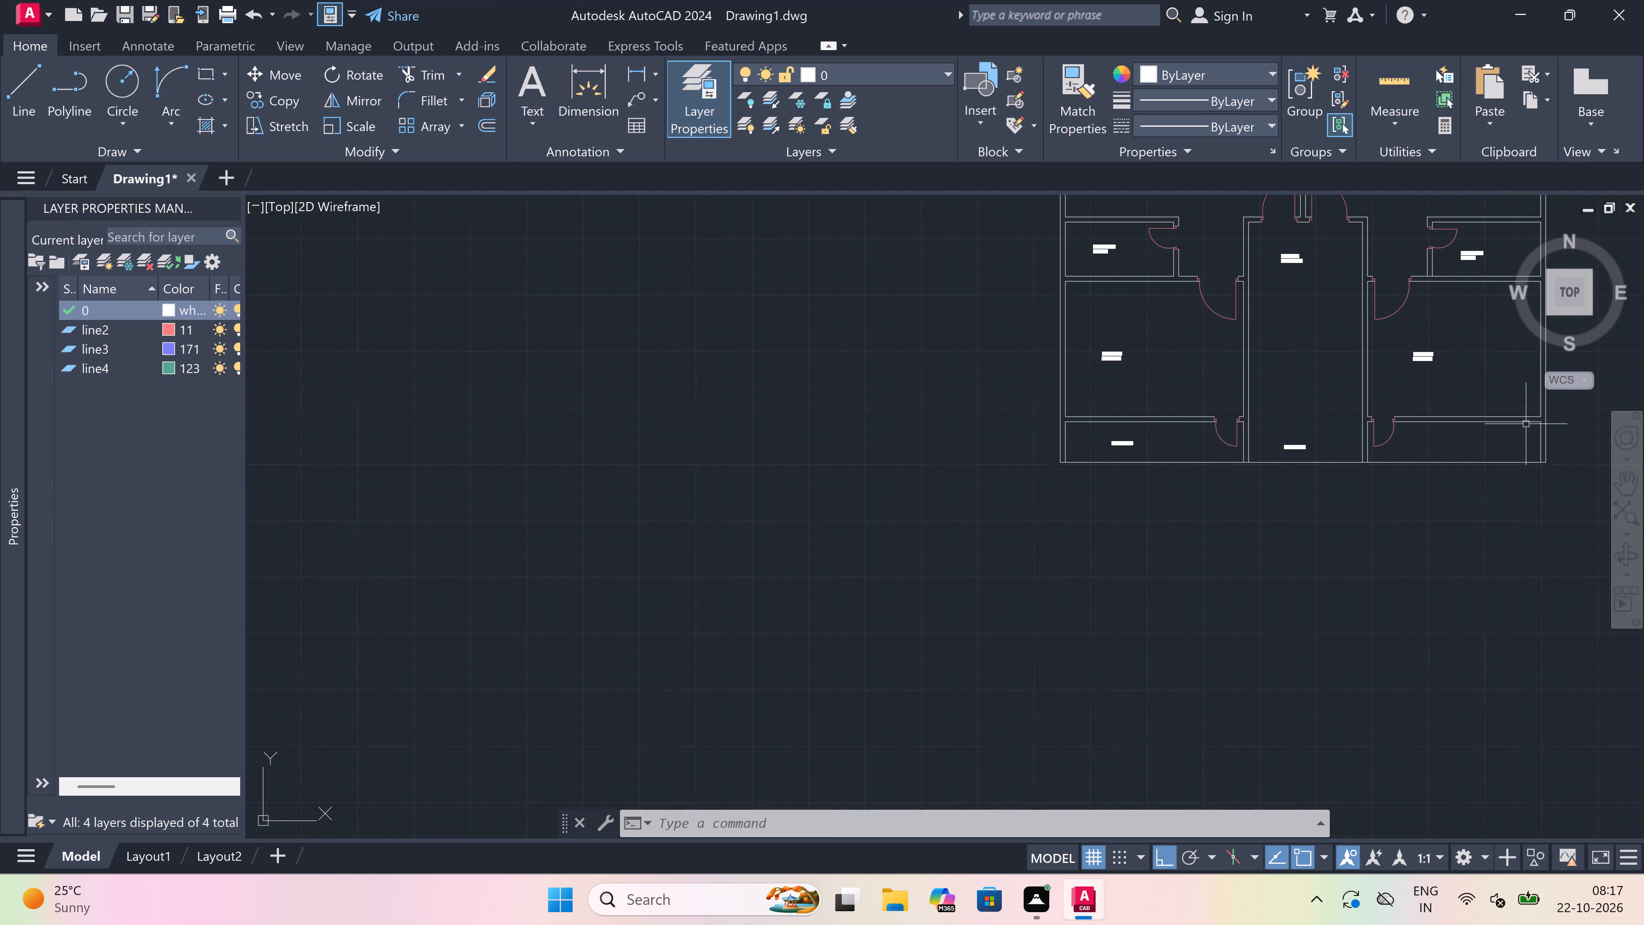
{"action": "scroll", "coordinate": [1526, 424], "scroll_direction": "up", "scroll_amount": 1}
{"action": "scroll", "coordinate": [1475, 471], "scroll_direction": "up", "scroll_amount": 1}
{"action": "scroll", "coordinate": [1472, 495], "scroll_direction": "down", "scroll_amount": 2}
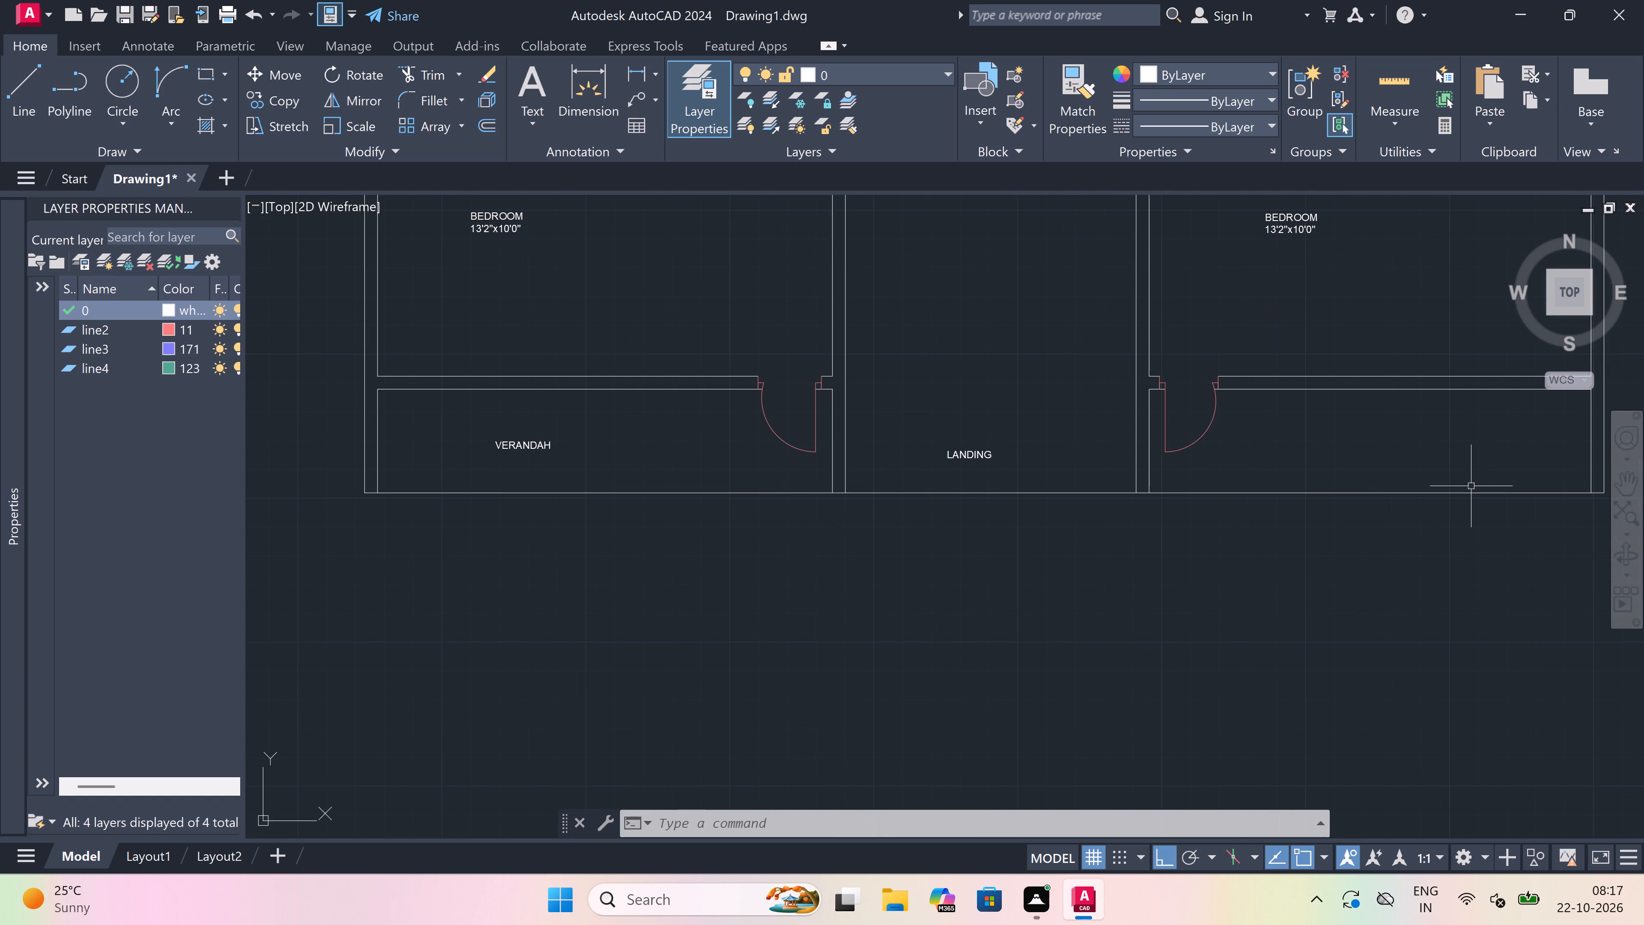
{"action": "scroll", "coordinate": [1478, 511], "scroll_direction": "down", "scroll_amount": 2}
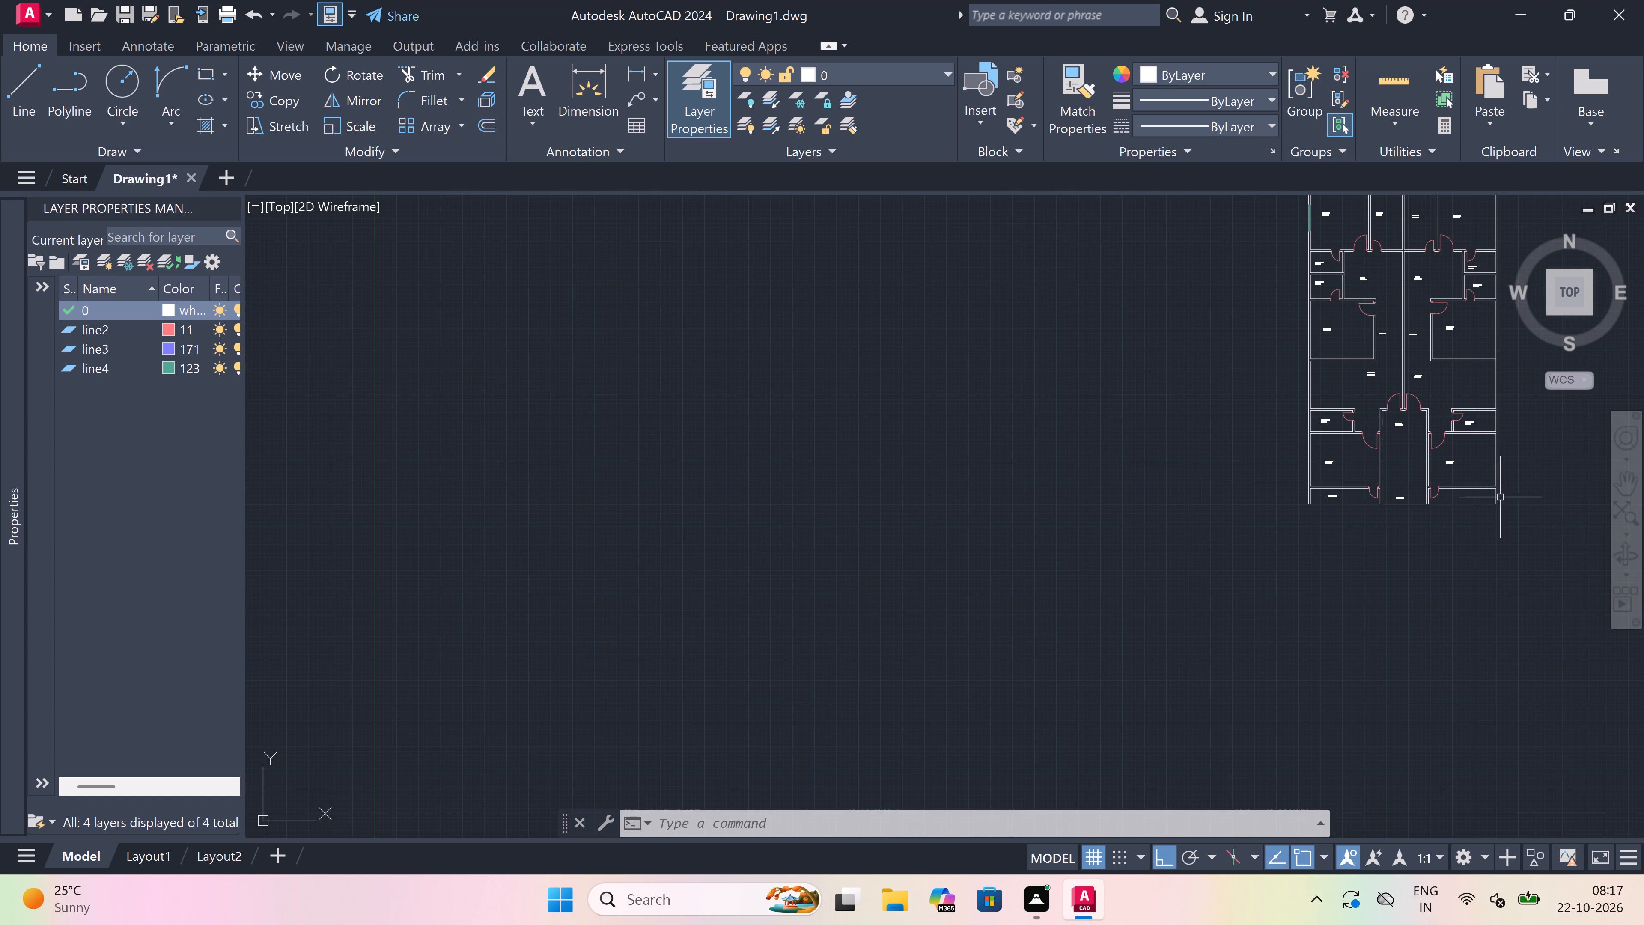
{"action": "scroll", "coordinate": [1519, 469], "scroll_direction": "up", "scroll_amount": 2}
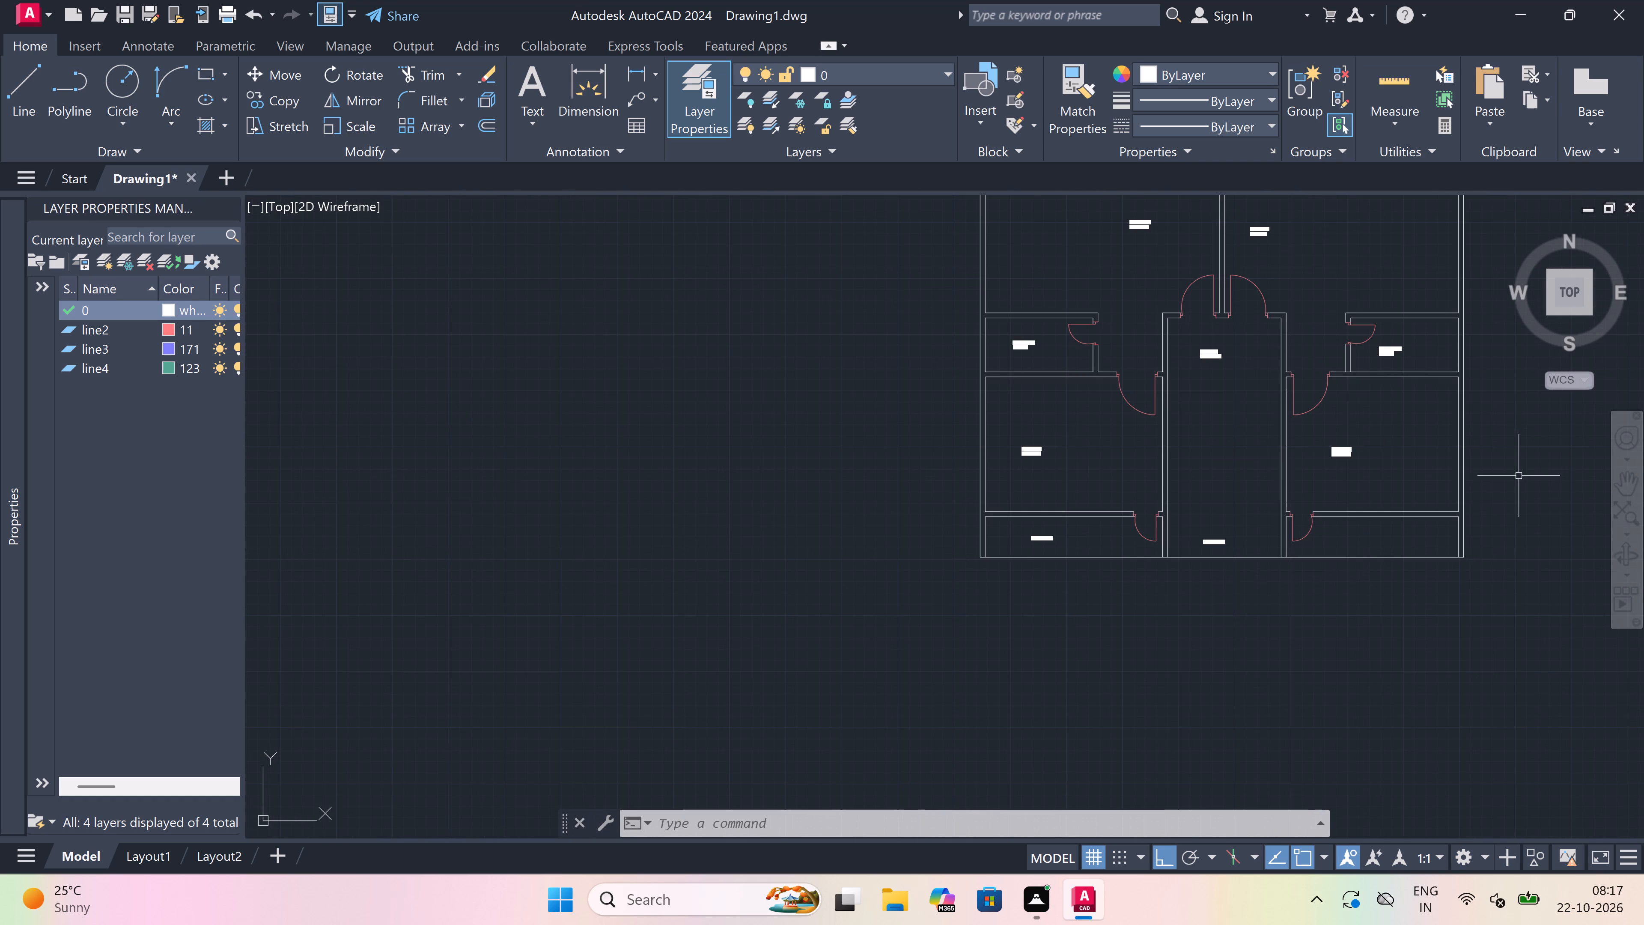
{"action": "scroll", "coordinate": [1502, 596], "scroll_direction": "up", "scroll_amount": 1}
{"action": "scroll", "coordinate": [1495, 632], "scroll_direction": "up", "scroll_amount": 1}
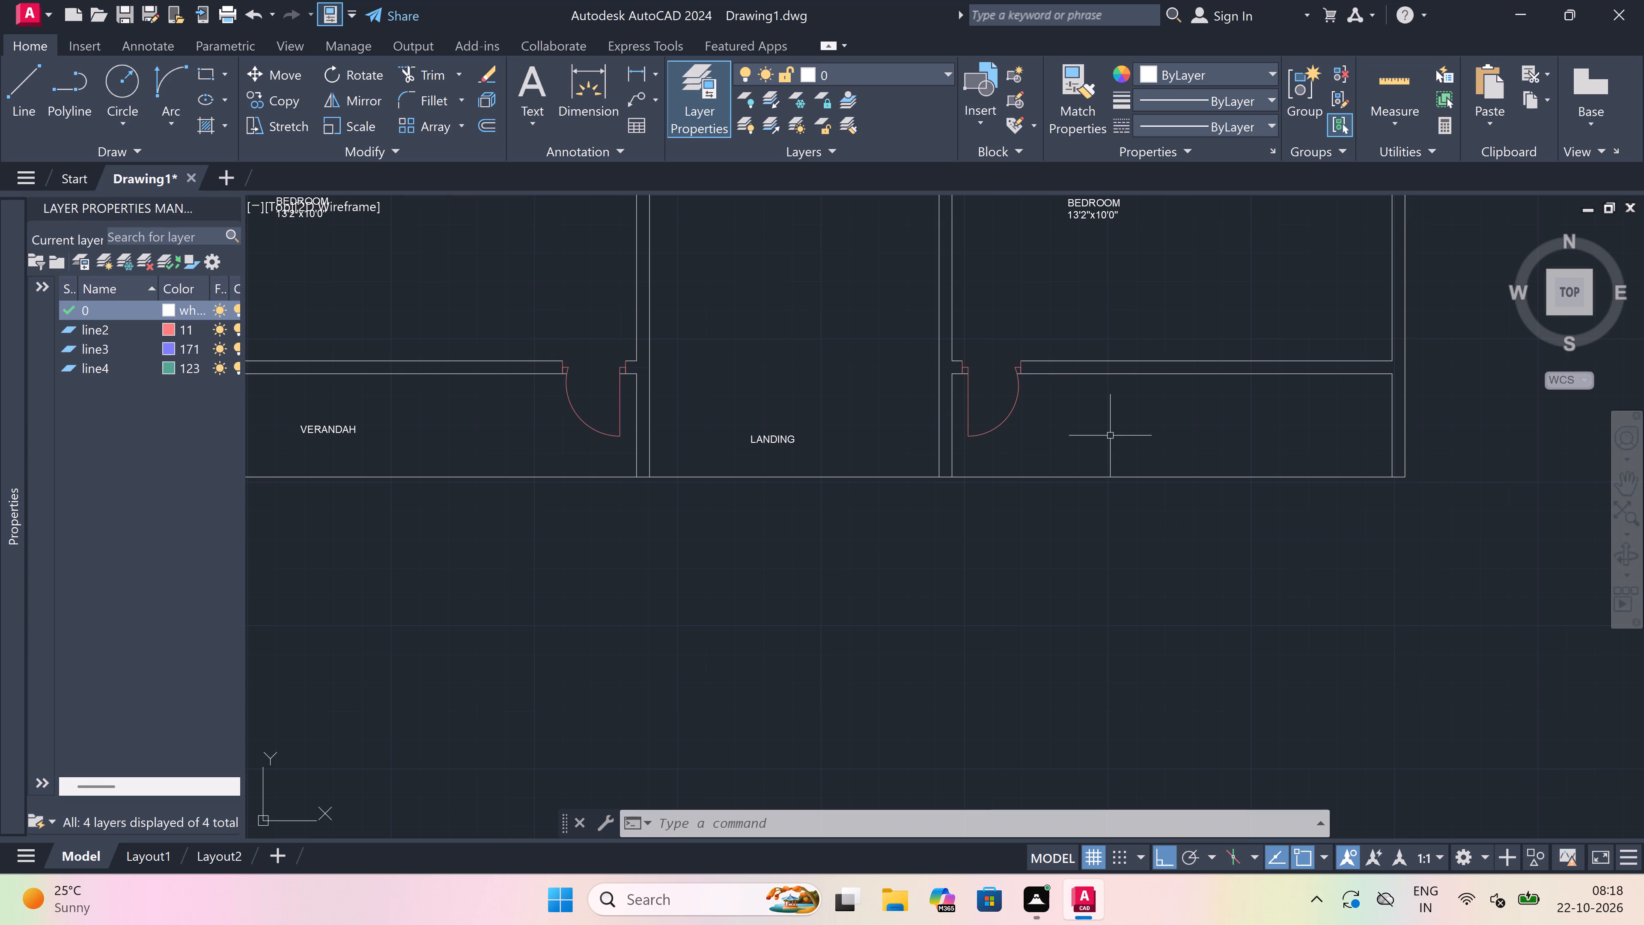
{"action": "key", "text": "space"}
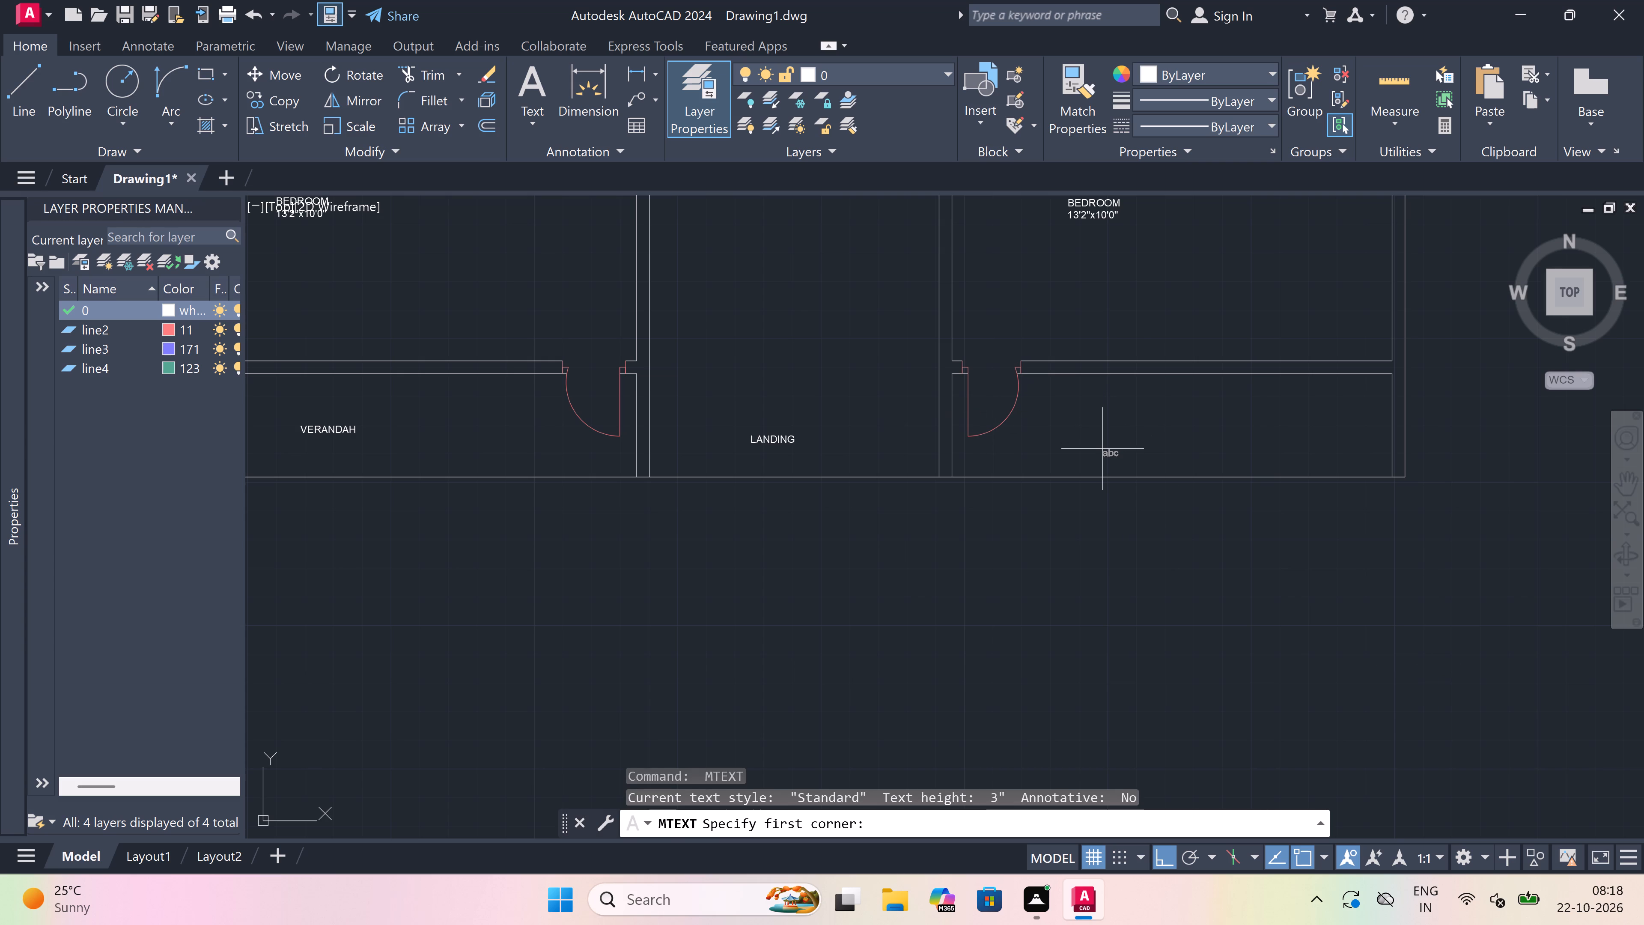
{"action": "left_click", "coordinate": [1102, 449]}
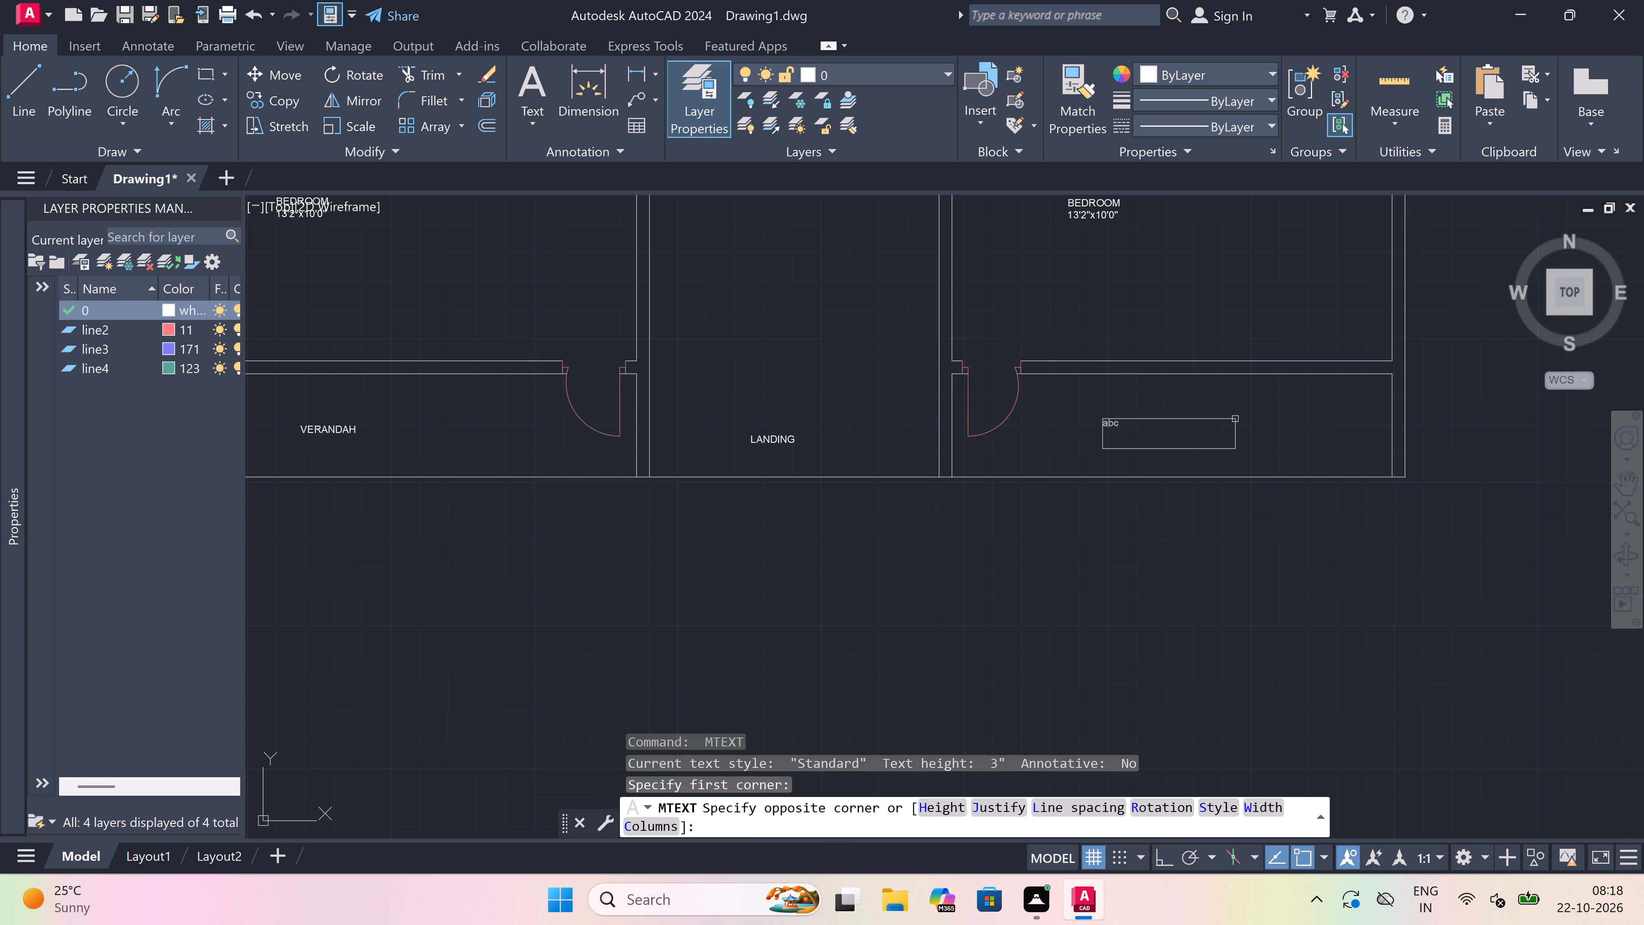
{"action": "left_click", "coordinate": [1465, 409]}
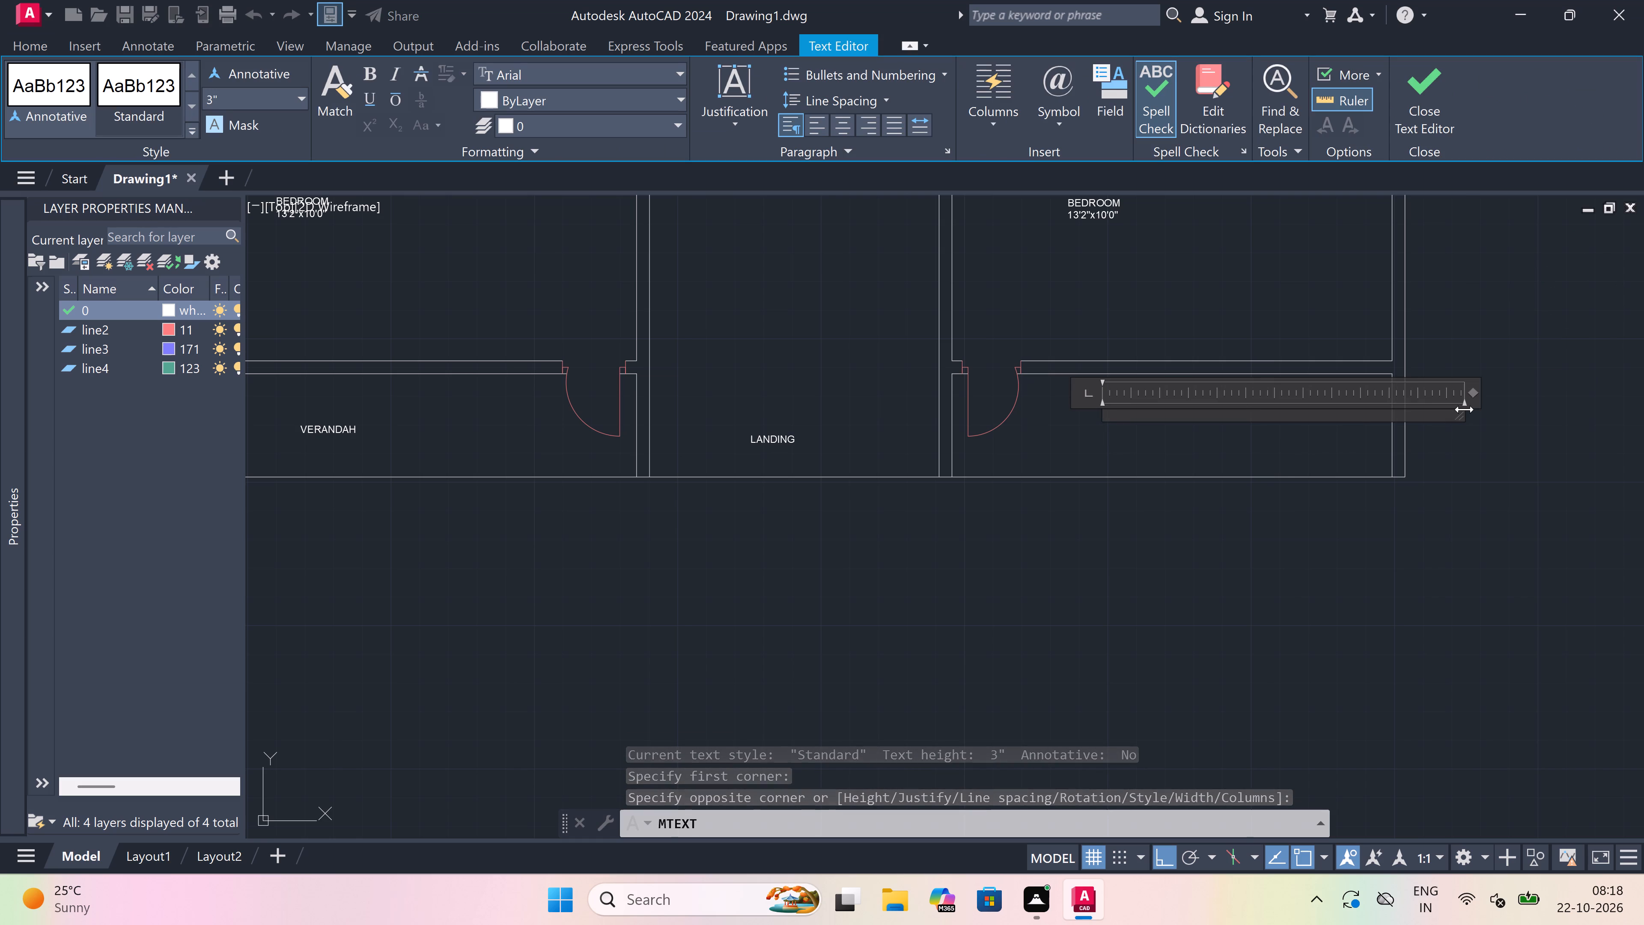
{"action": "type", "text": "VERANDAH"}
{"action": "left_click", "coordinate": [1201, 255]}
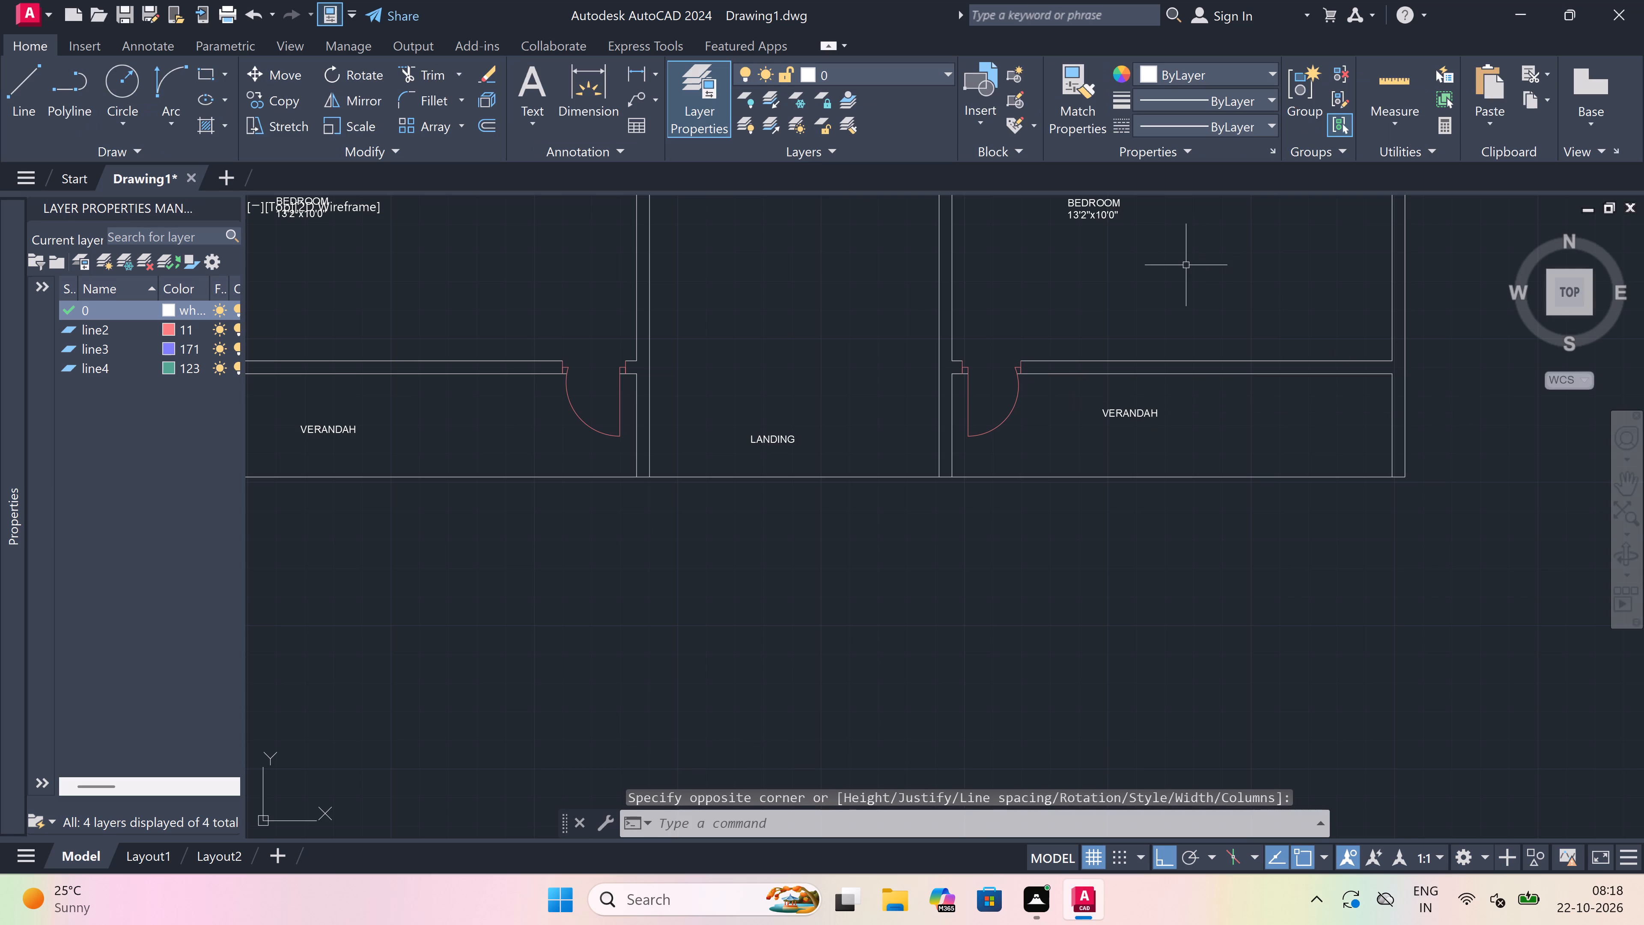
Review the room labels across both units of the floor plan for completeness.
{"action": "scroll", "coordinate": [775, 358], "scroll_direction": "down", "scroll_amount": 5}
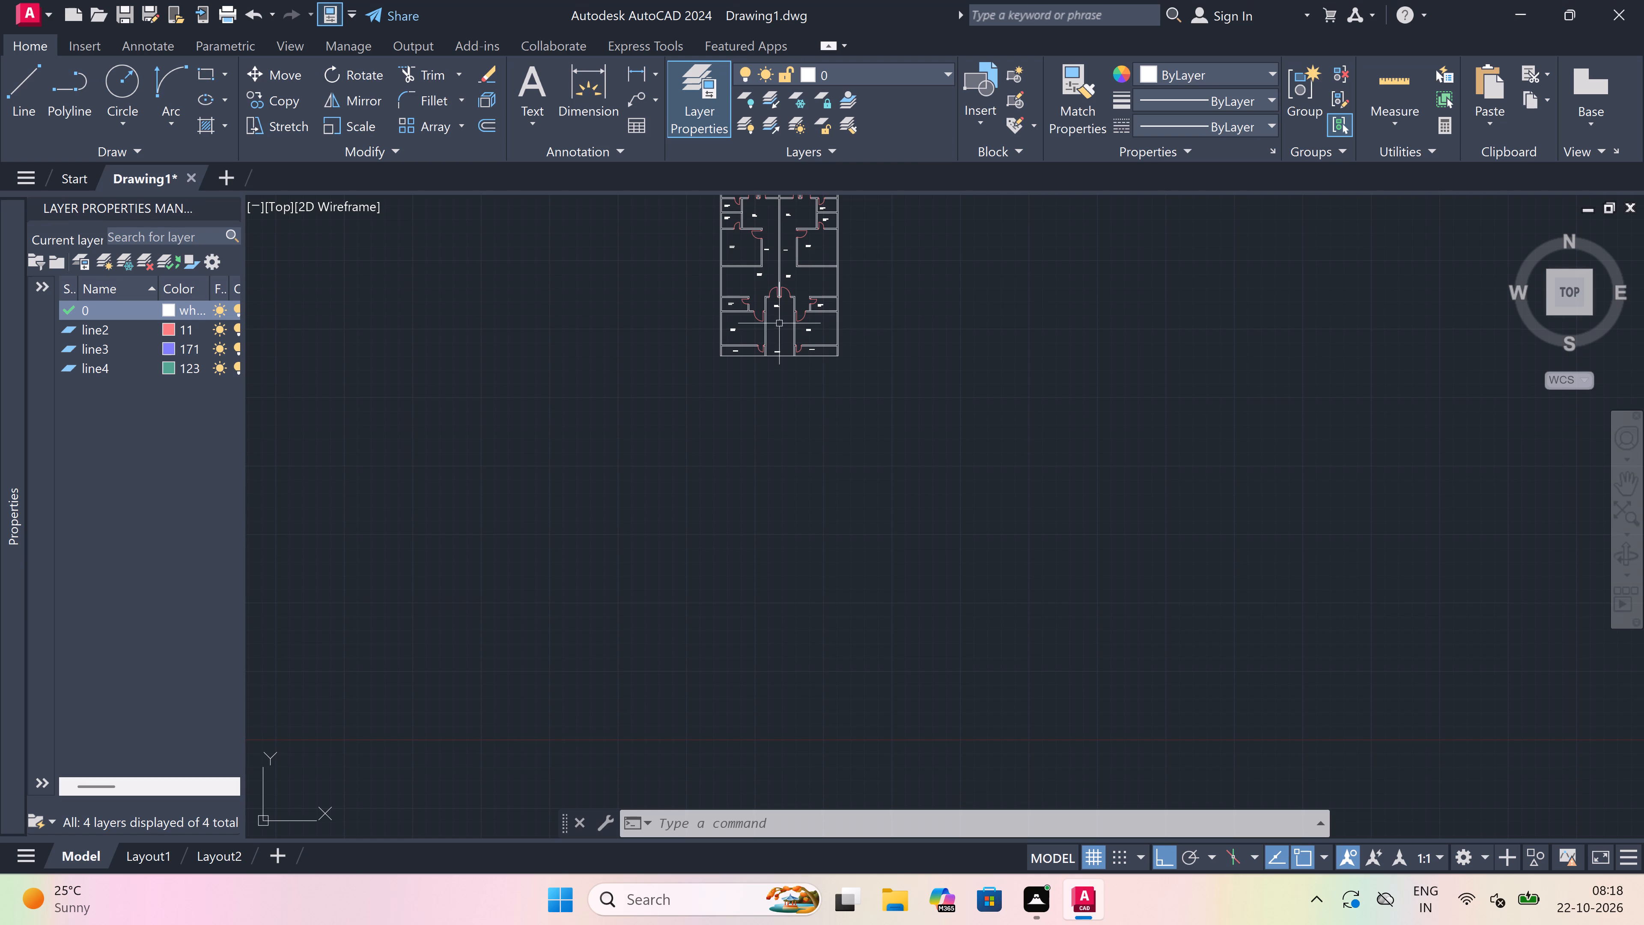
{"action": "scroll", "coordinate": [792, 221], "scroll_direction": "down", "scroll_amount": 2}
{"action": "scroll", "coordinate": [792, 220], "scroll_direction": "up", "scroll_amount": 1}
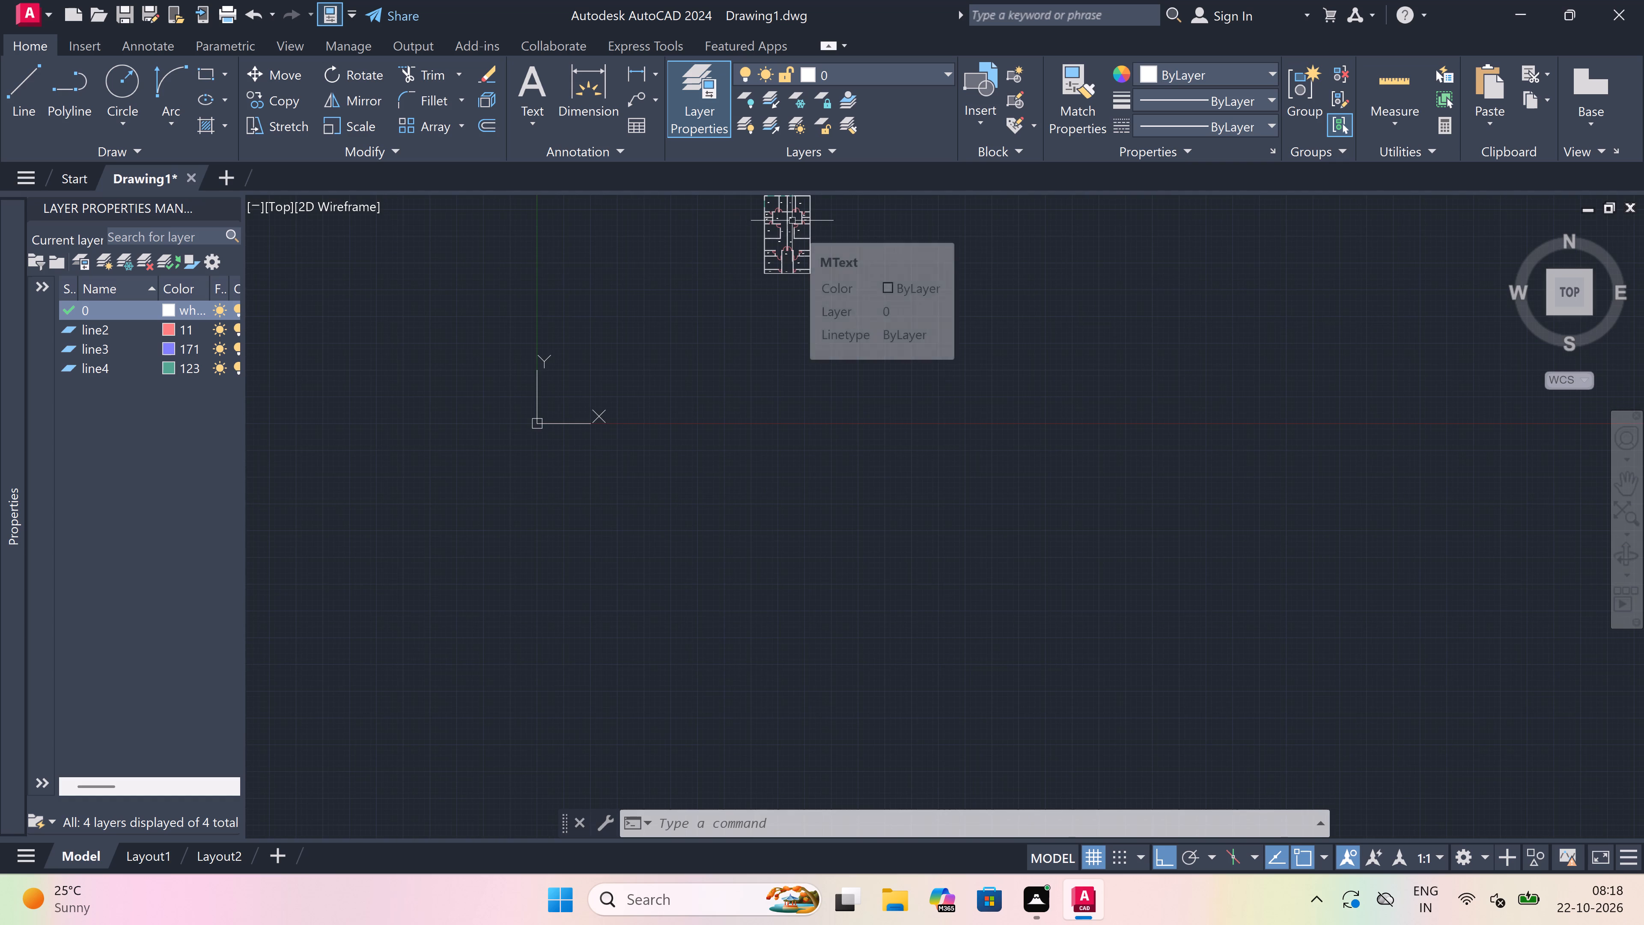
{"action": "scroll", "coordinate": [792, 220], "scroll_direction": "up", "scroll_amount": 4}
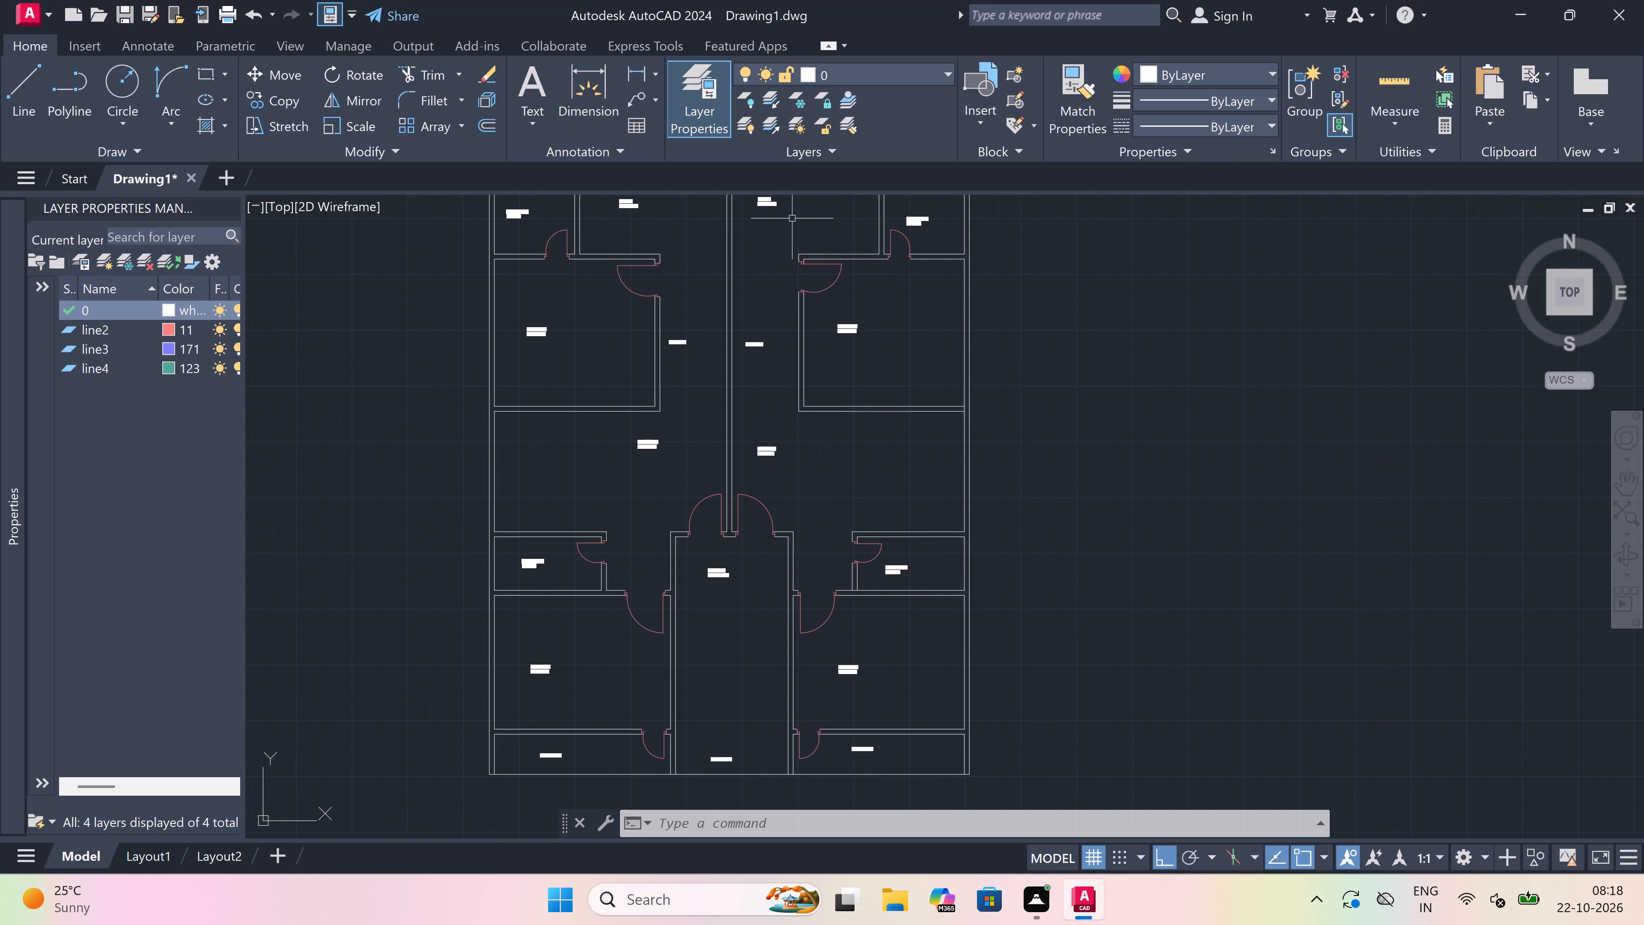
{"action": "scroll", "coordinate": [792, 219], "scroll_direction": "up", "scroll_amount": 1}
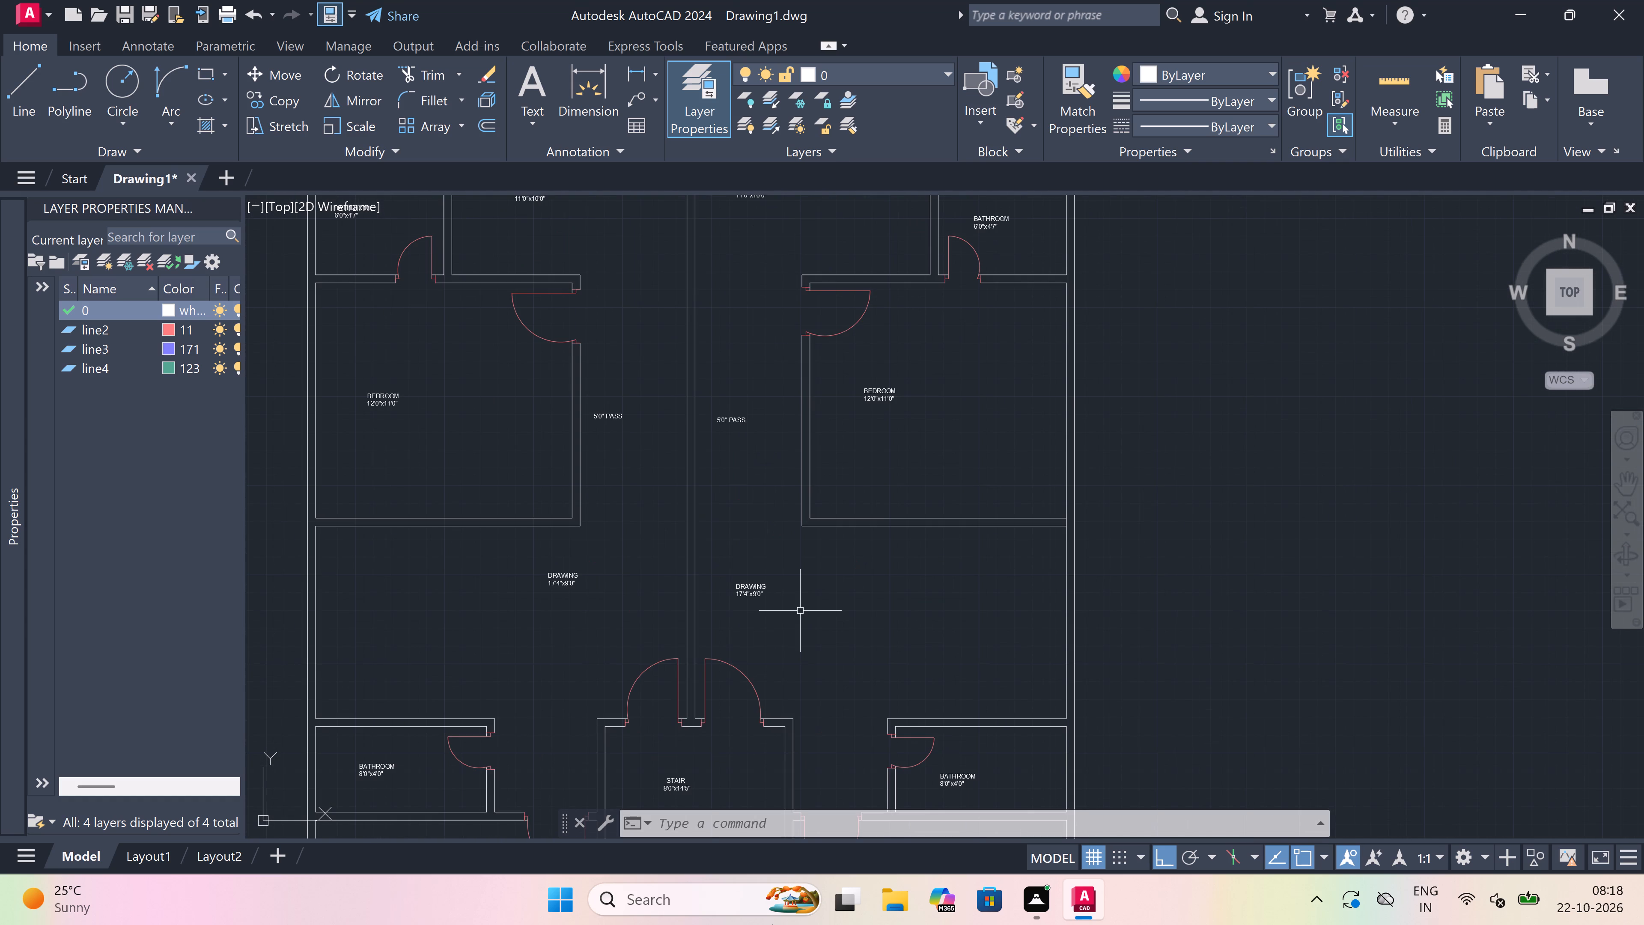
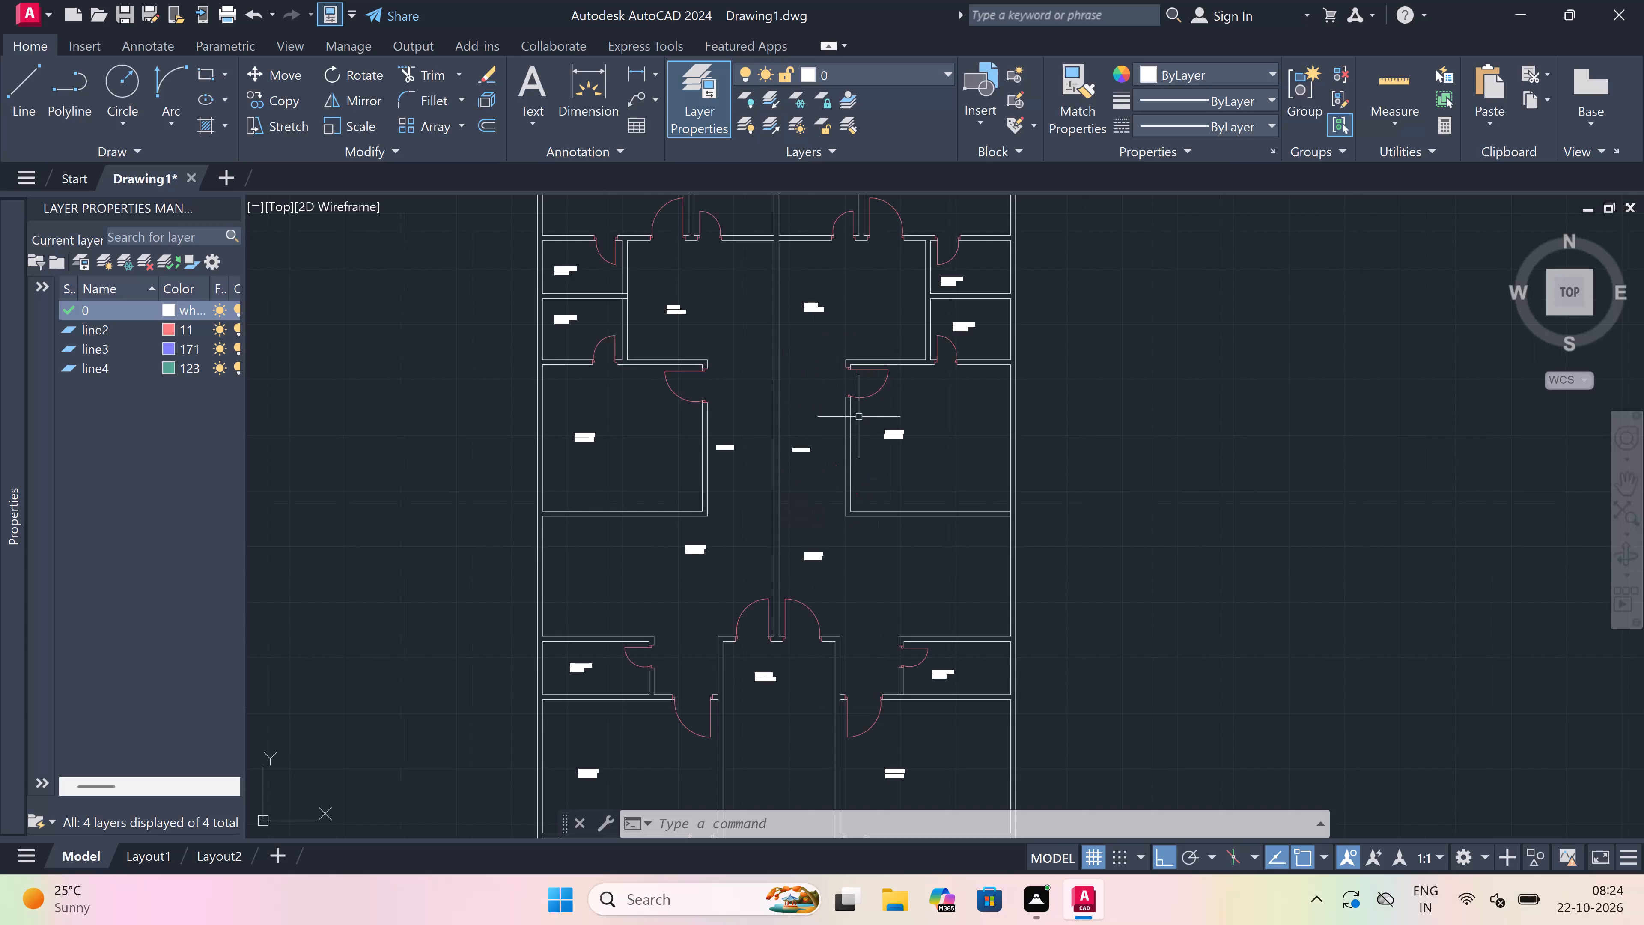
Select all multiline text labels similar to the right unit's 12'0"x11'0" BEDROOM label and set their text height to 5".
{"action": "scroll", "coordinate": [905, 444], "scroll_direction": "up", "scroll_amount": 2}
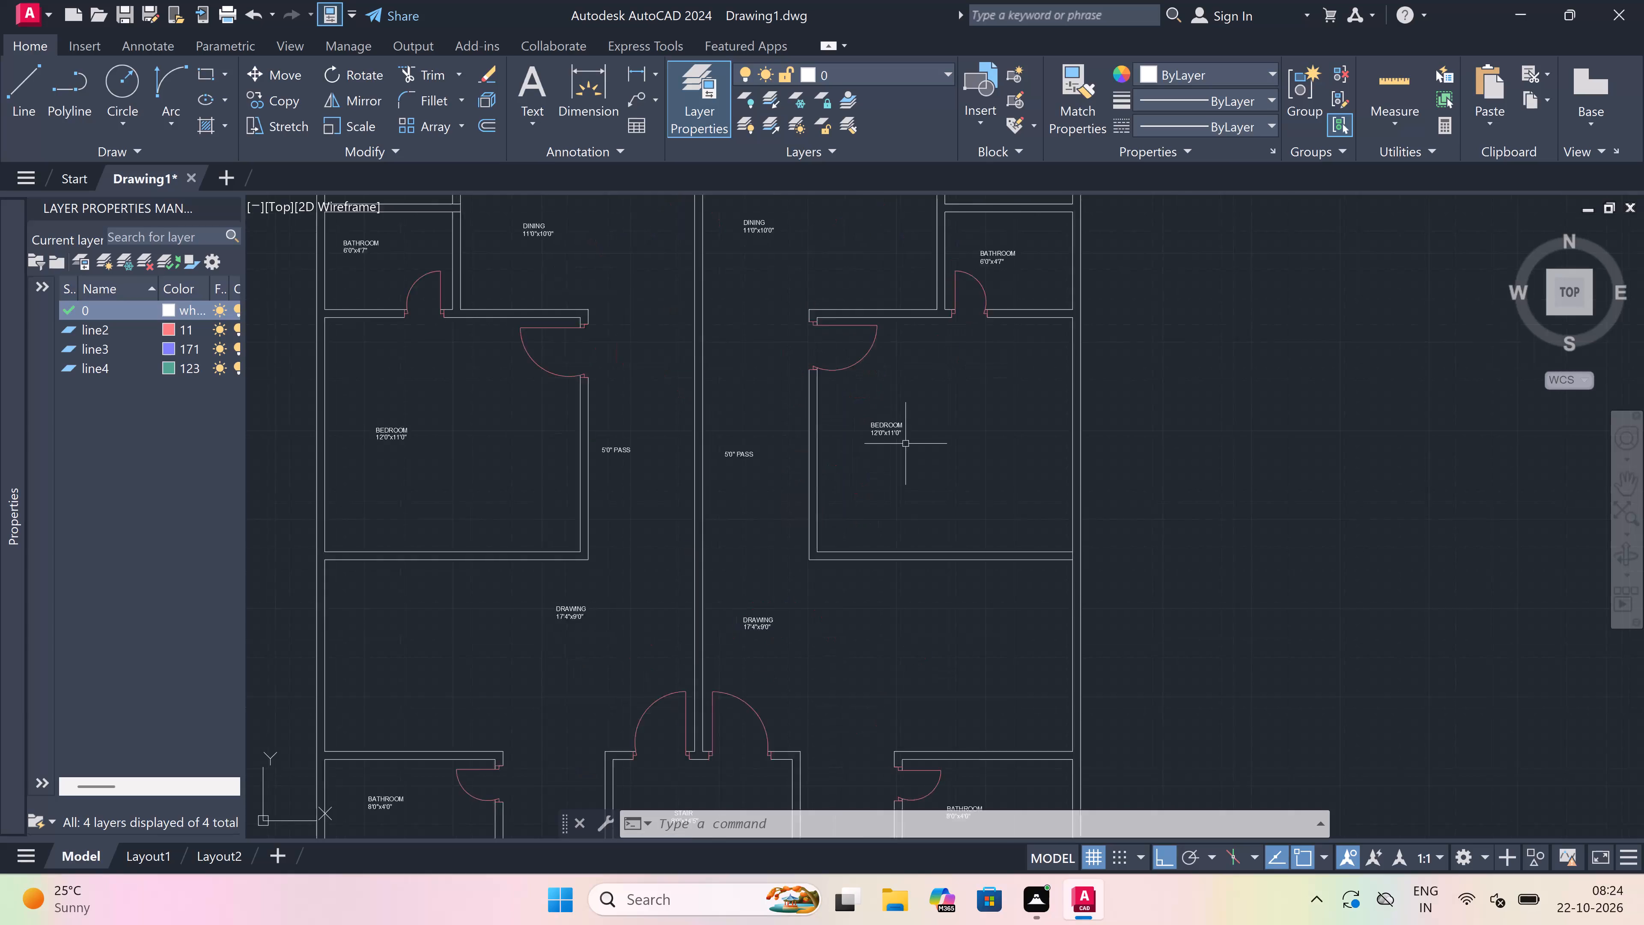
{"action": "double_click", "coordinate": [856, 403]}
{"action": "left_click", "coordinate": [828, 451]}
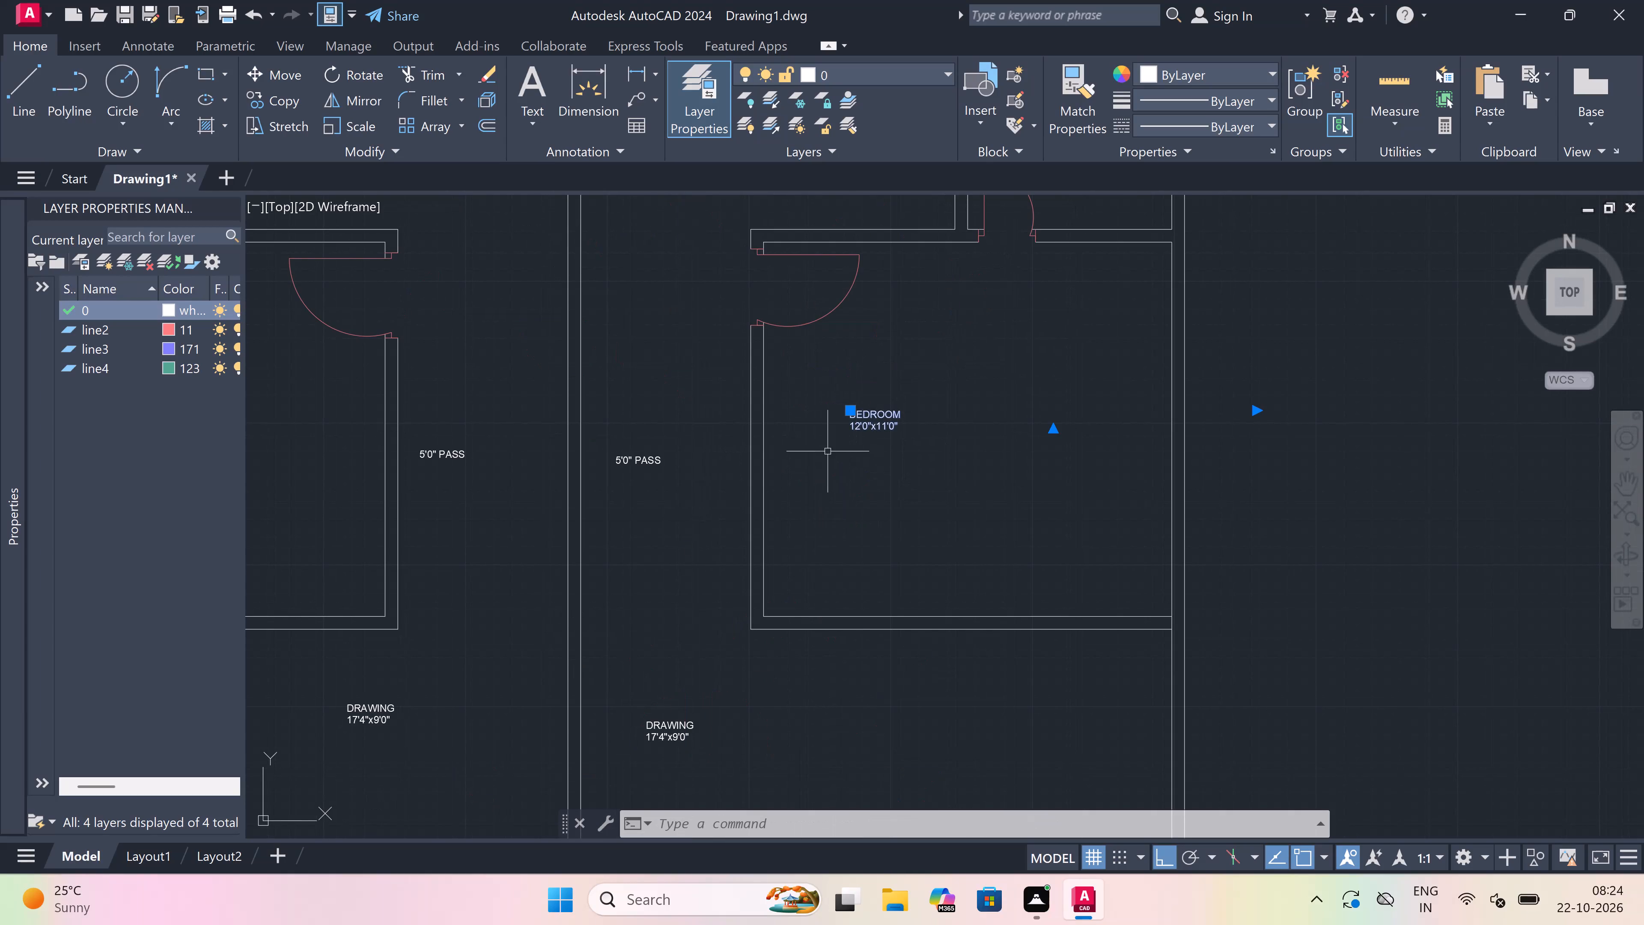
{"action": "right_click", "coordinate": [944, 355]}
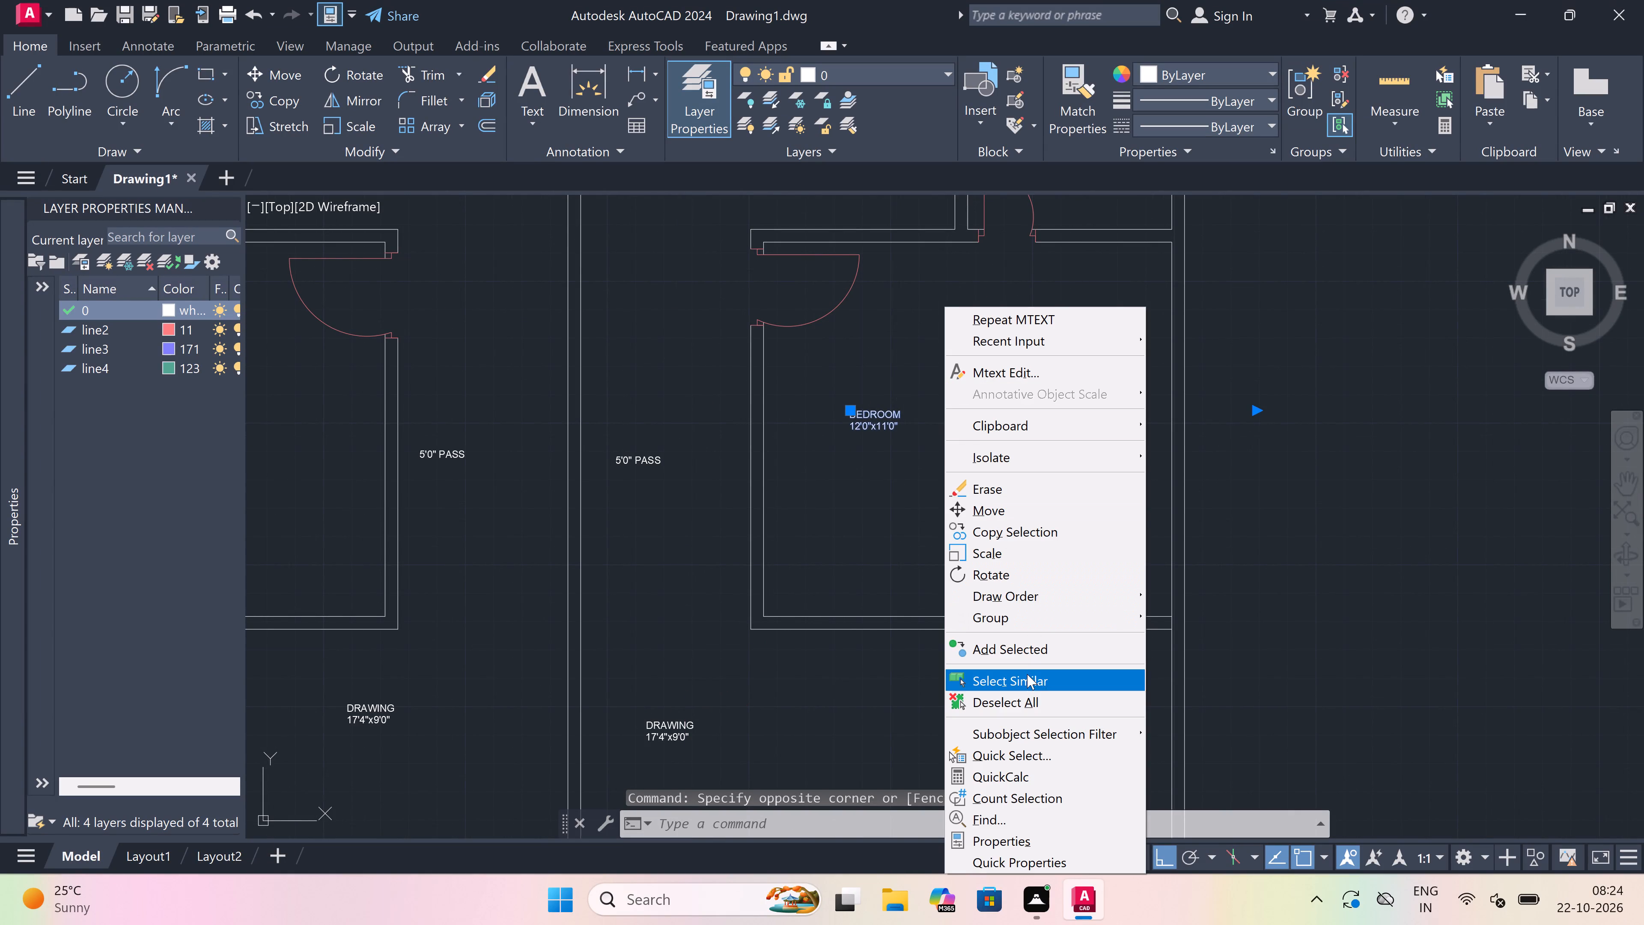
{"action": "left_click", "coordinate": [1025, 672]}
{"action": "right_click", "coordinate": [986, 479]}
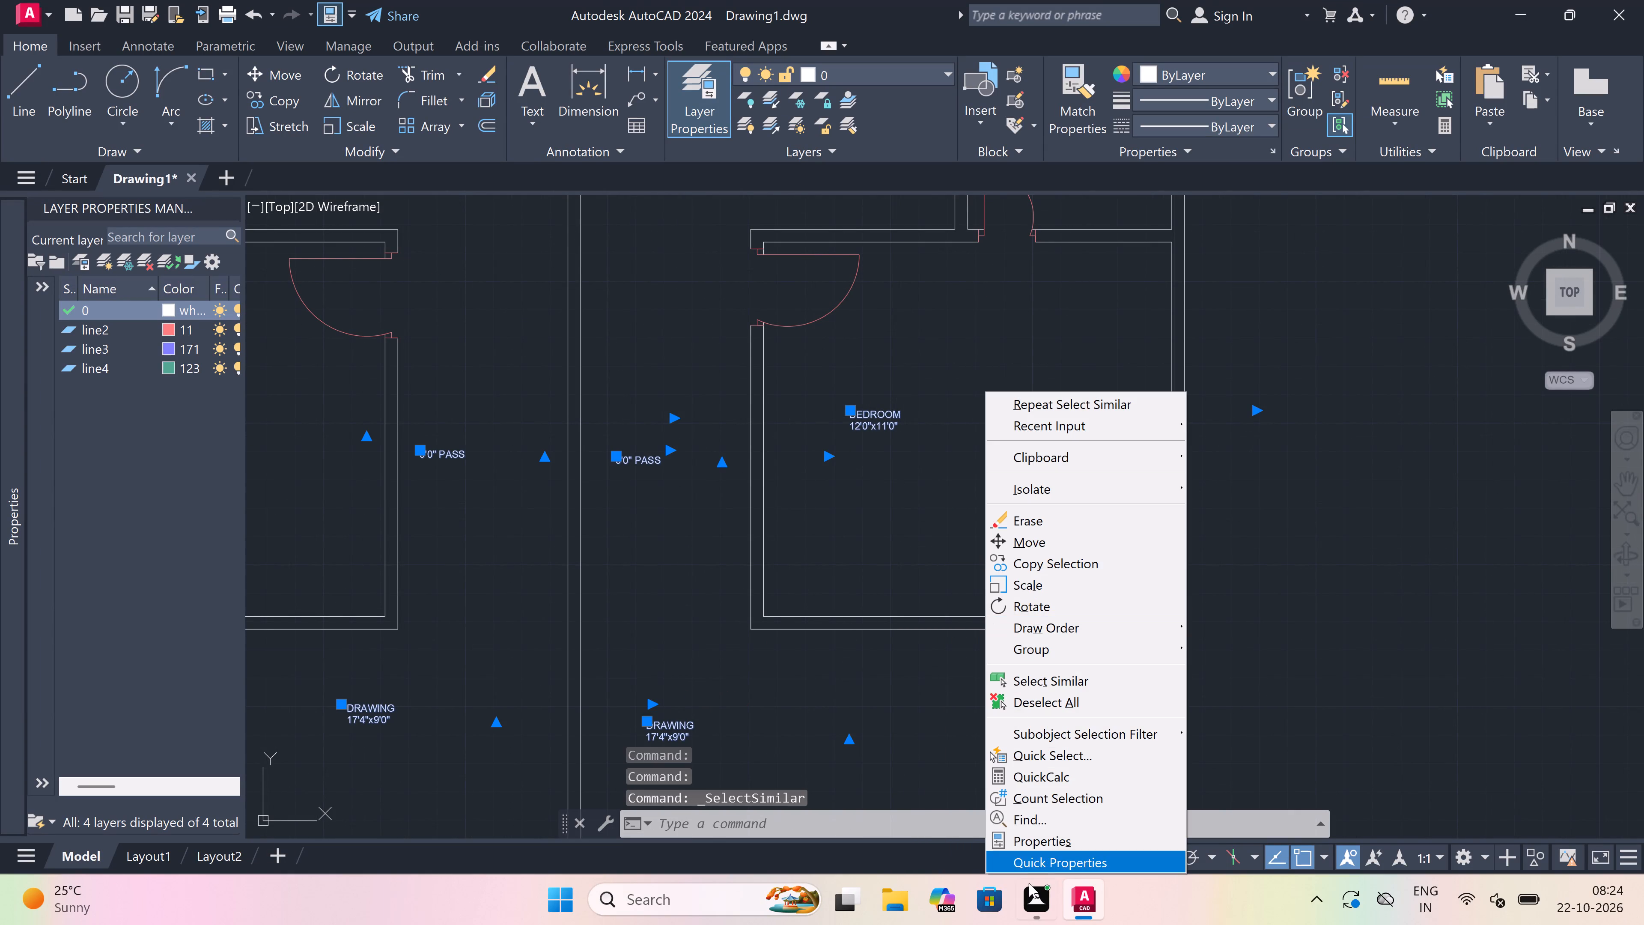
{"action": "left_click", "coordinate": [1015, 844]}
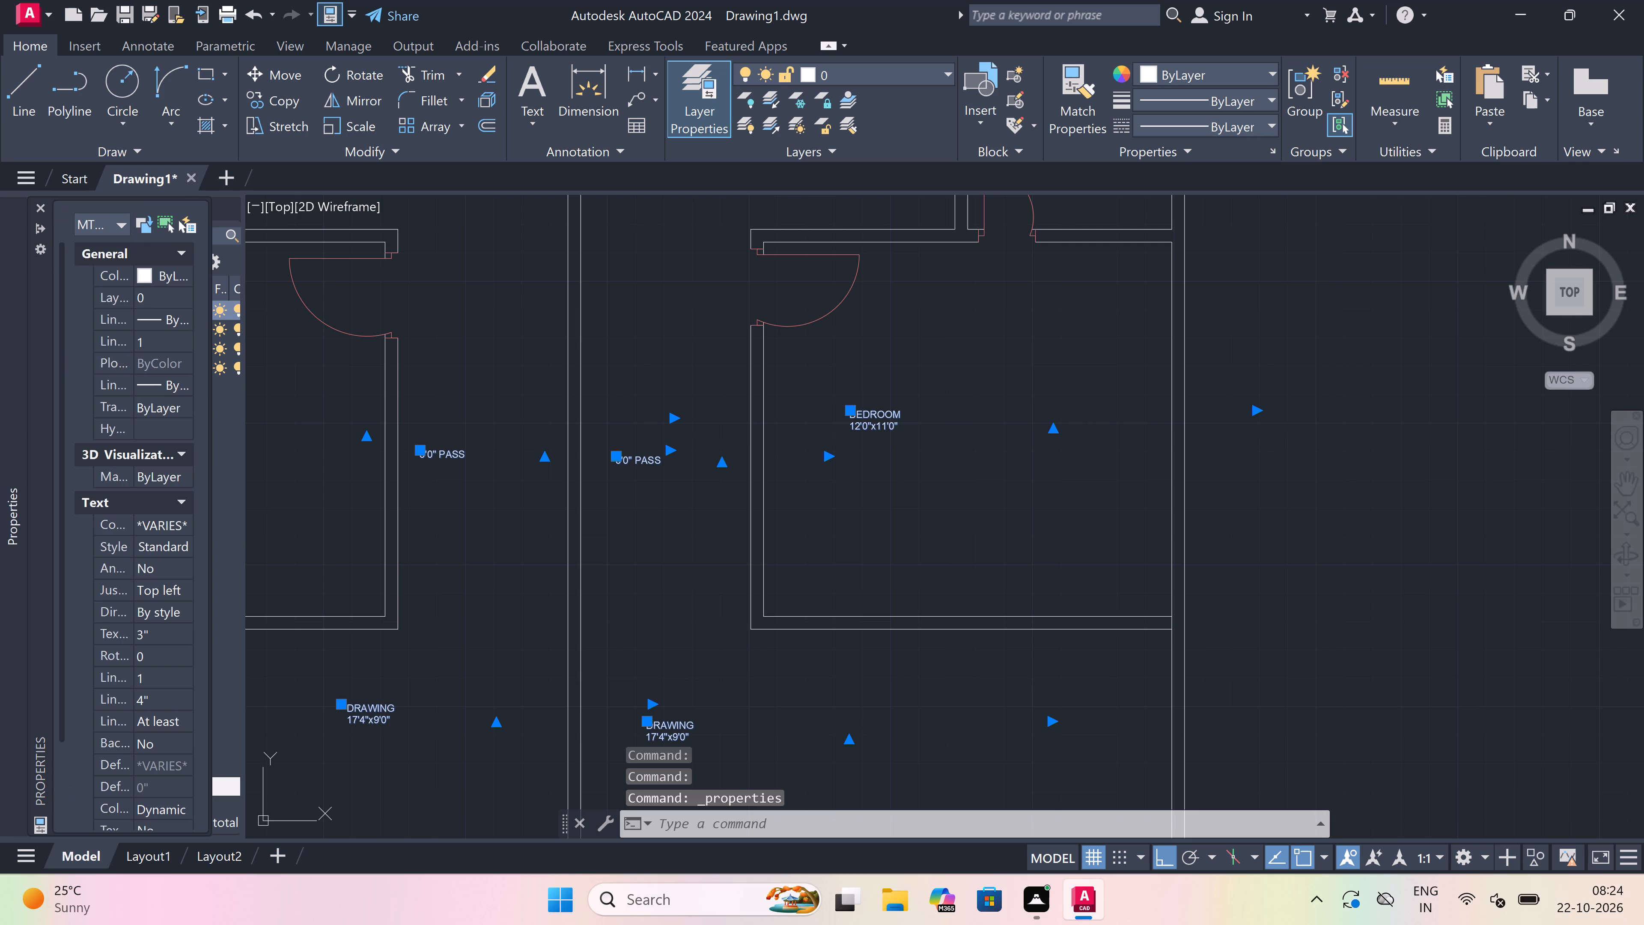
{"action": "left_click", "coordinate": [153, 634]}
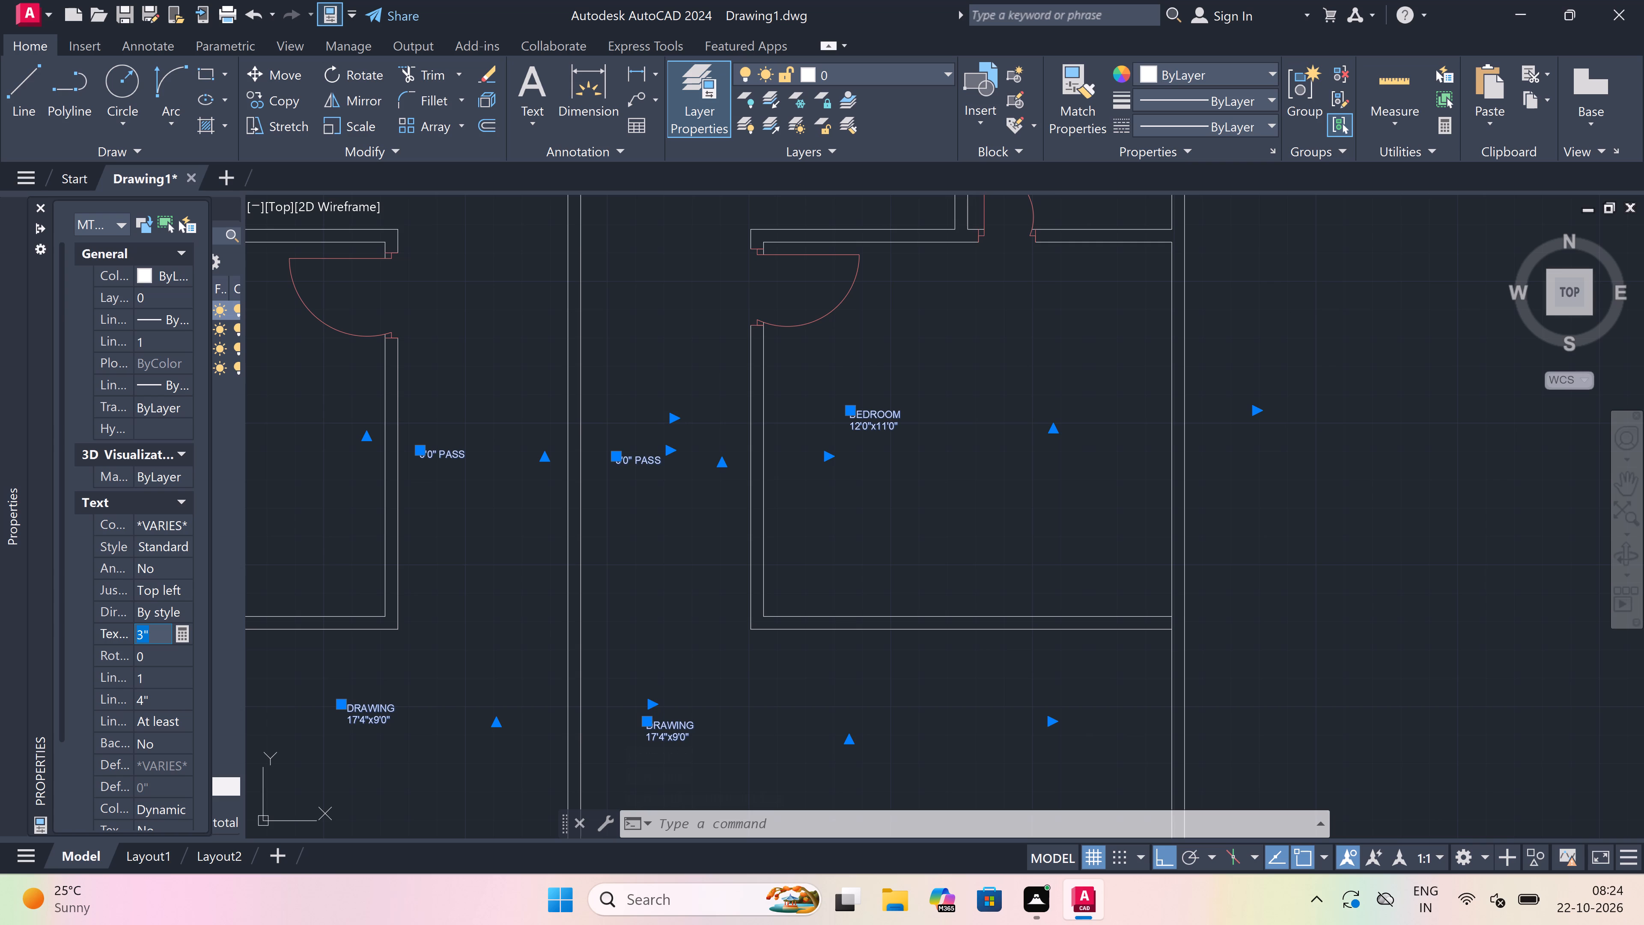
{"action": "key", "text": "5"}
{"action": "key", "text": "shift+quotedbl"}
{"action": "left_click", "coordinate": [700, 295]}
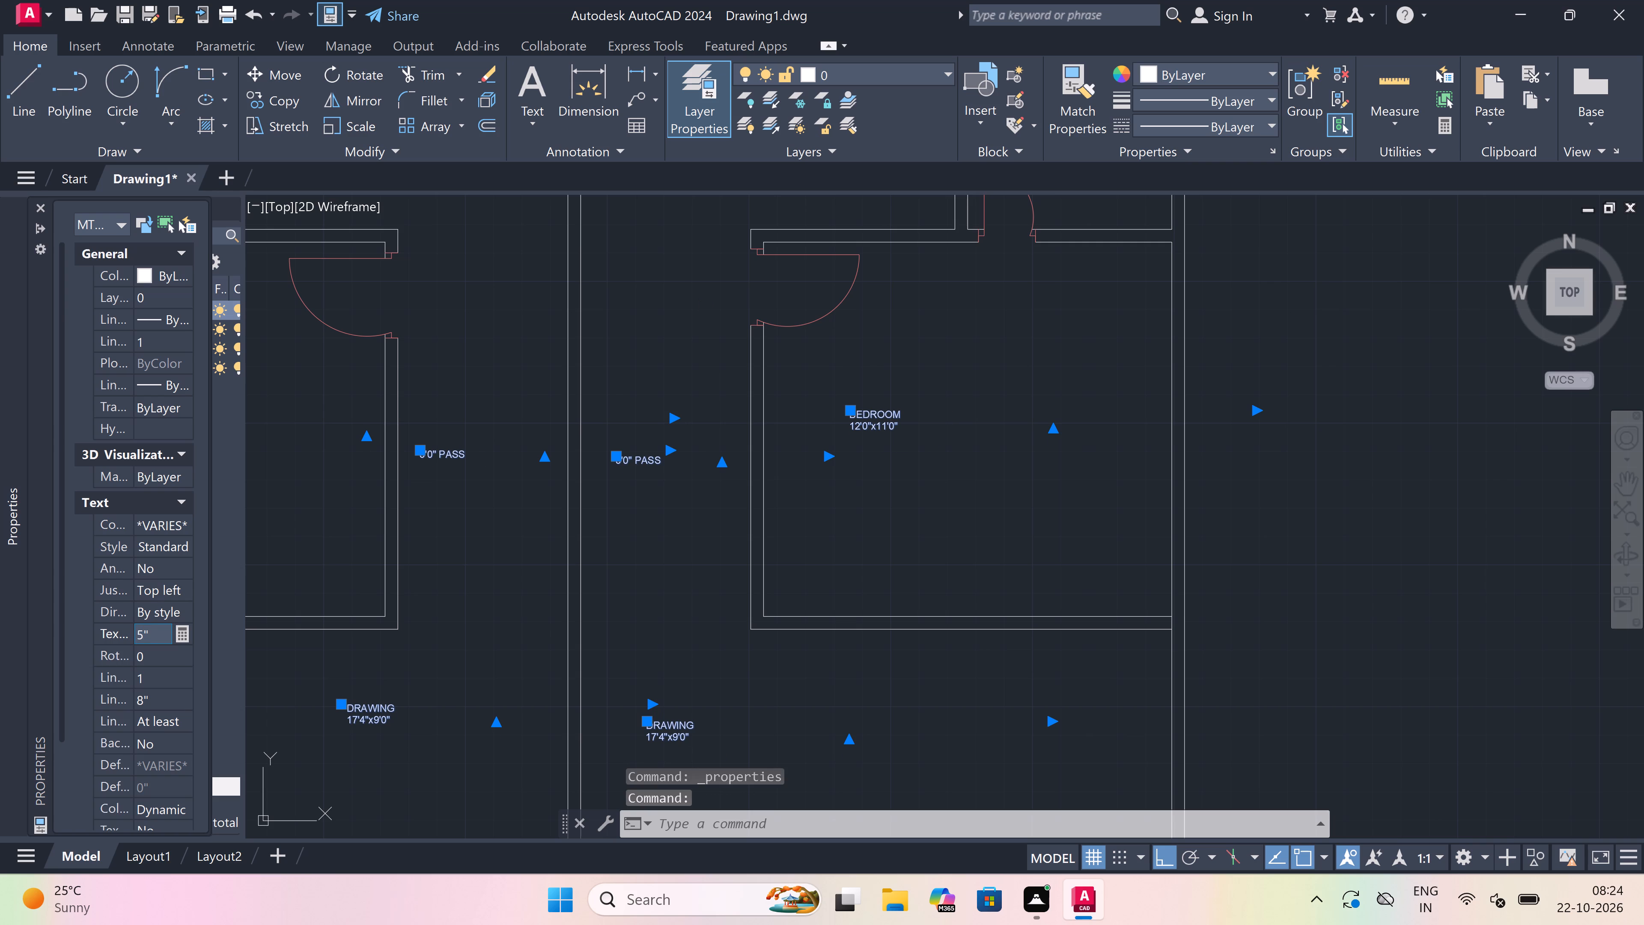
{"action": "key", "text": "Escape"}
{"action": "key", "text": "Escape"}
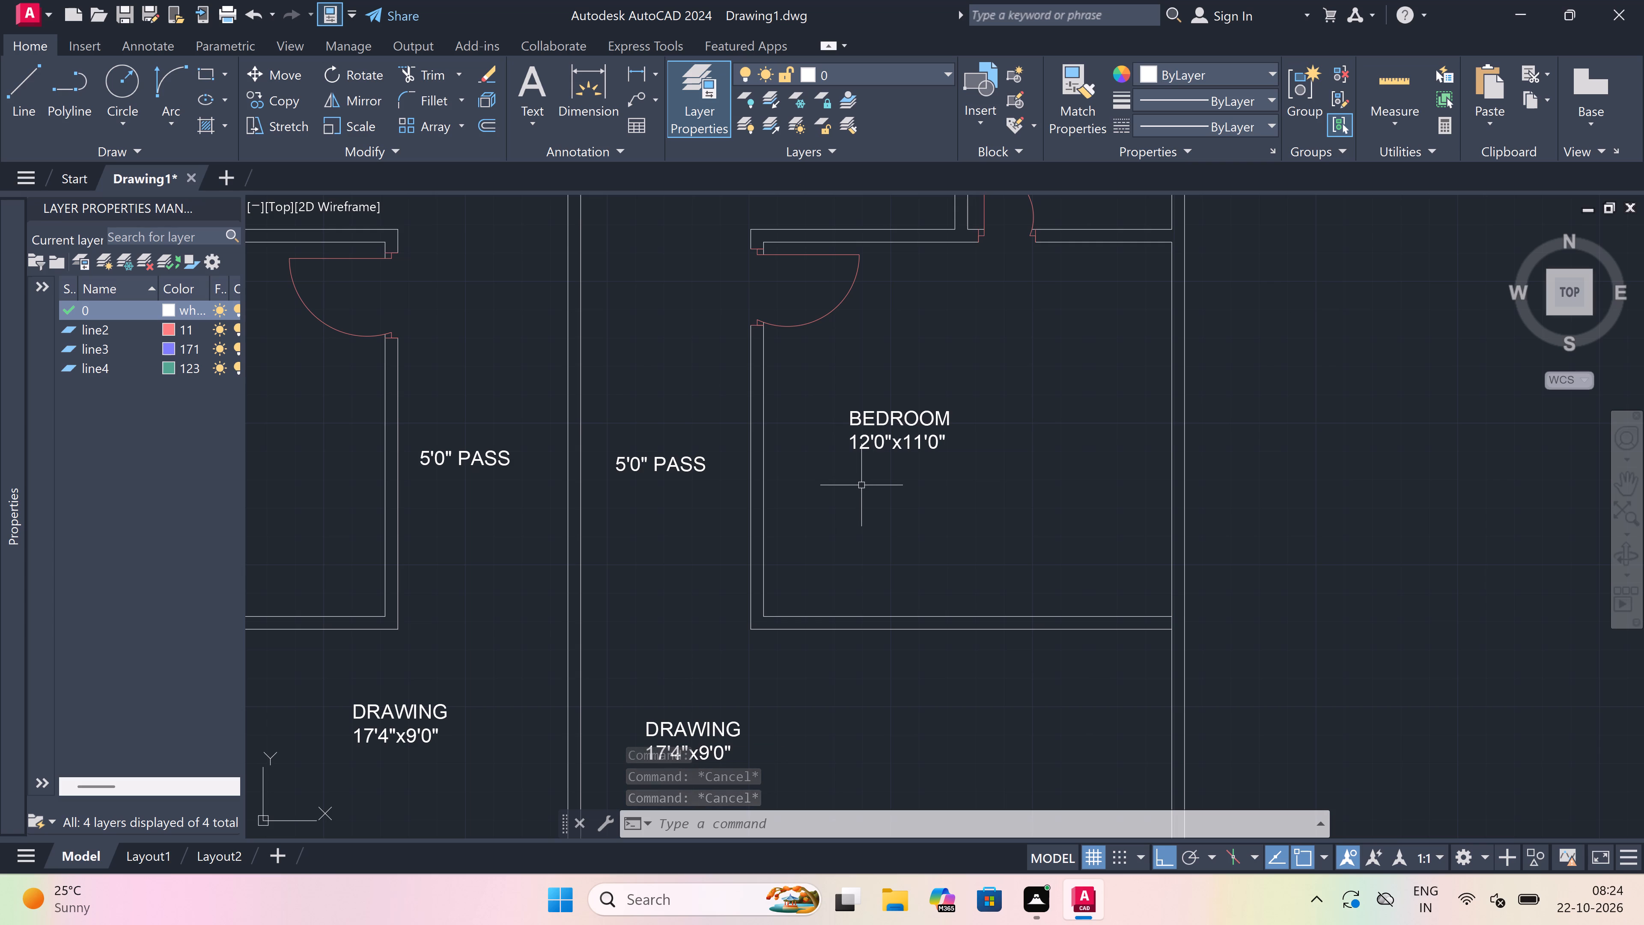
Trim the overlapping inner wall line ends at the right unit's upper outer corner, beside the 11'0"x12'0" bed room.
{"action": "scroll", "coordinate": [888, 454], "scroll_direction": "down", "scroll_amount": 2}
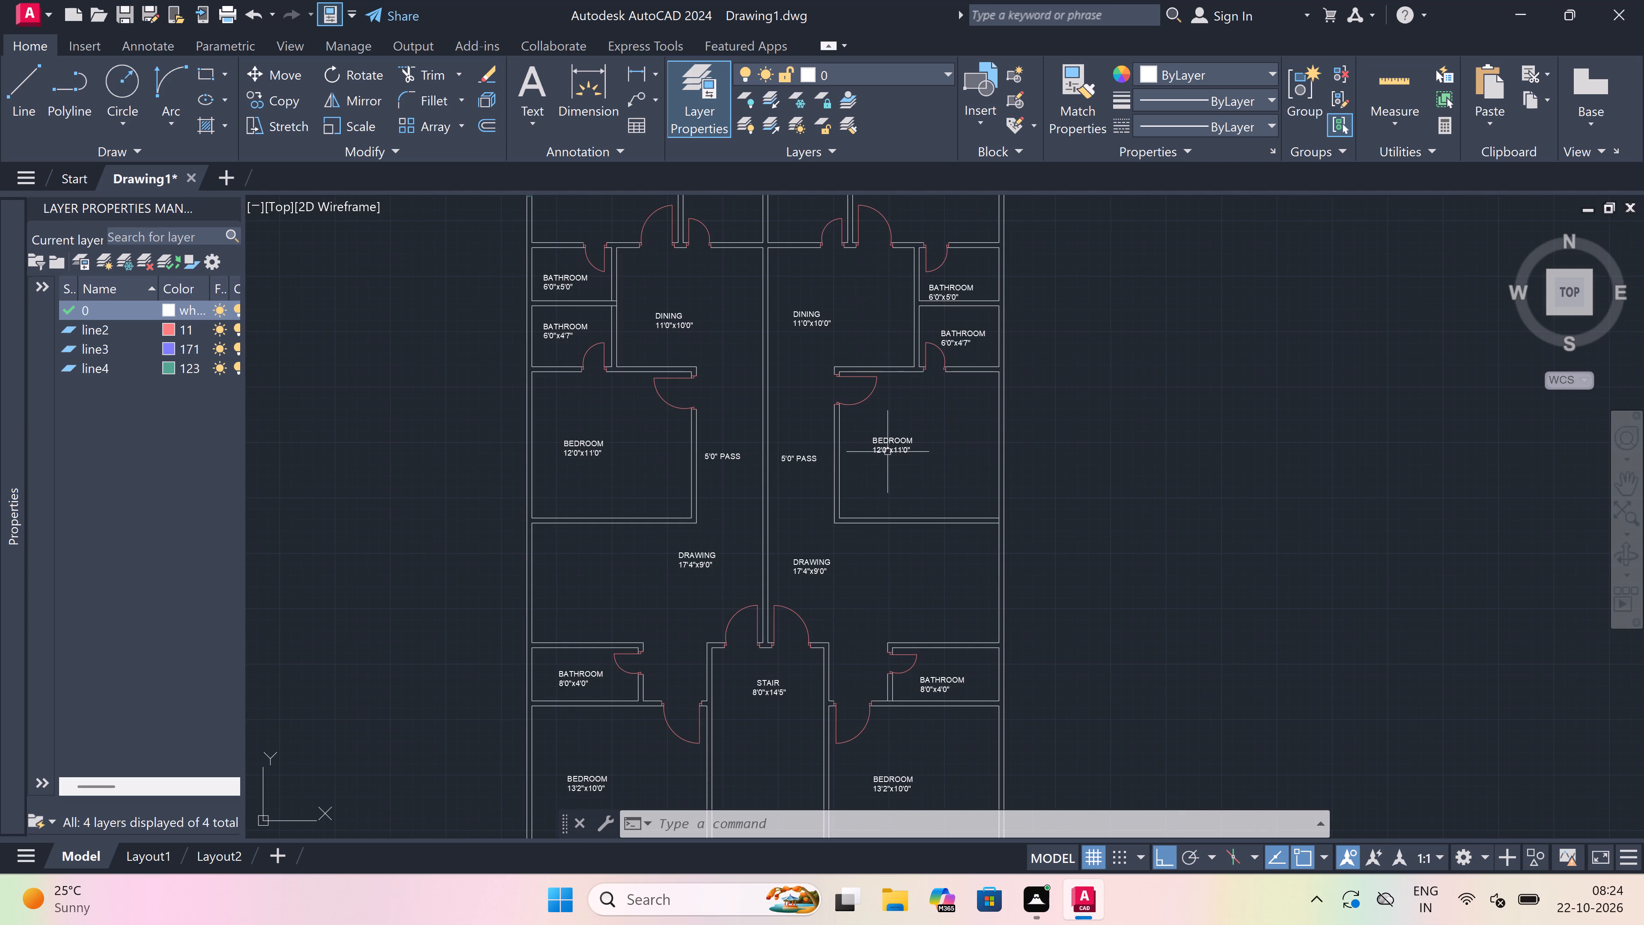
{"action": "scroll", "coordinate": [888, 452], "scroll_direction": "down", "scroll_amount": 2}
{"action": "scroll", "coordinate": [881, 302], "scroll_direction": "up", "scroll_amount": 1}
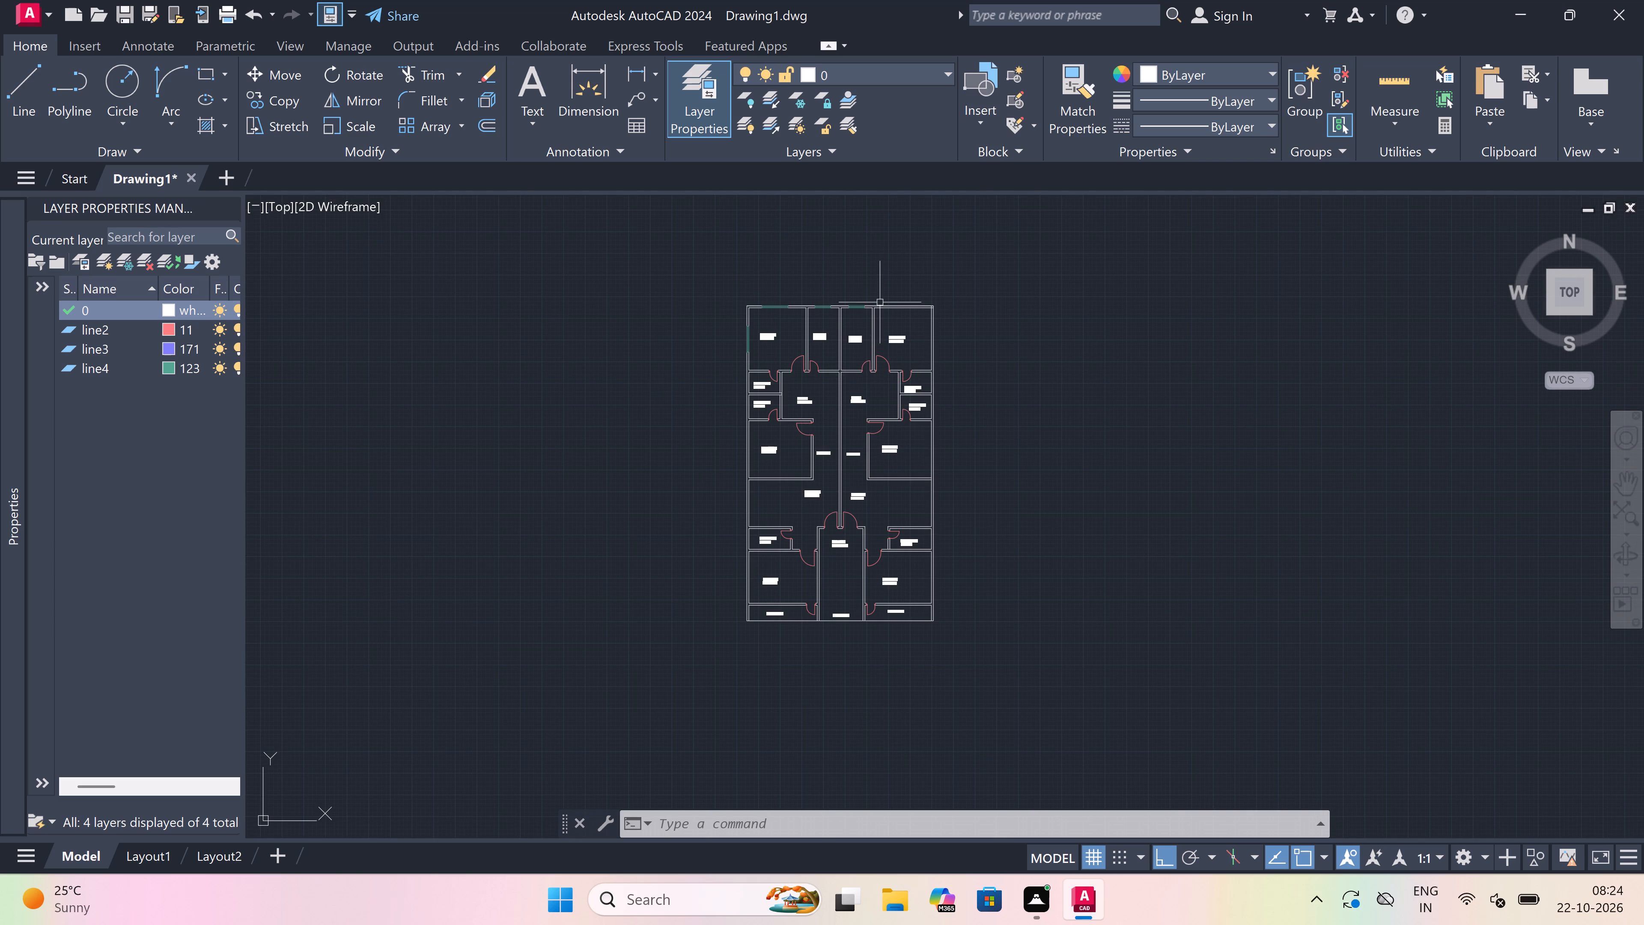
{"action": "scroll", "coordinate": [881, 302], "scroll_direction": "up", "scroll_amount": 2}
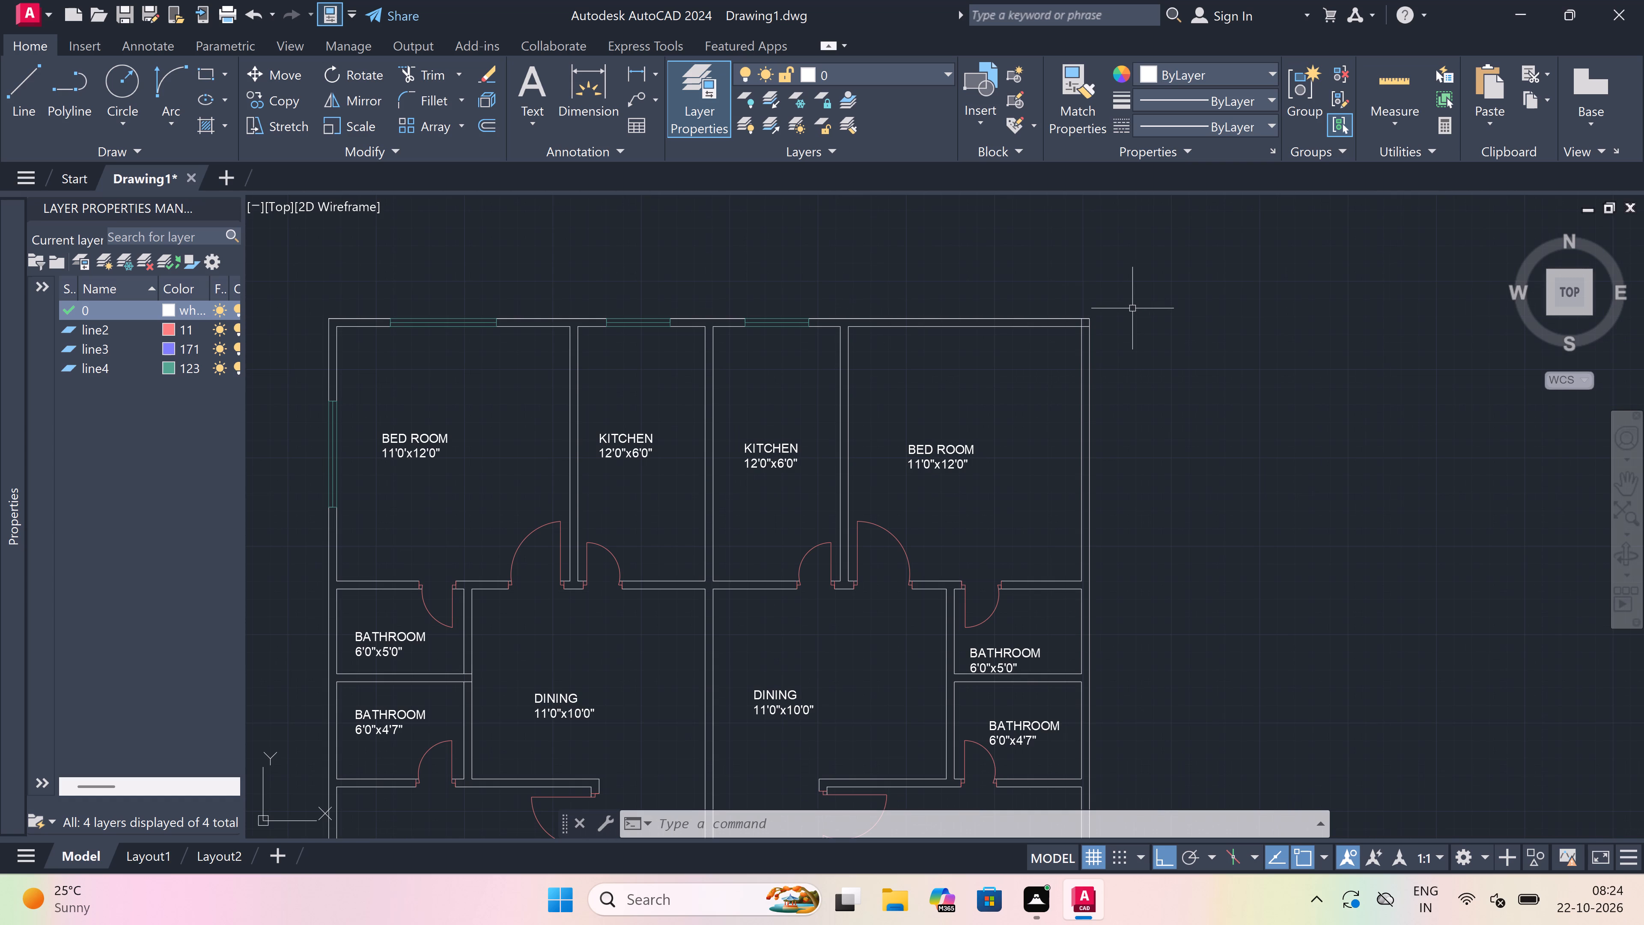
{"action": "type", "text": "tr"}
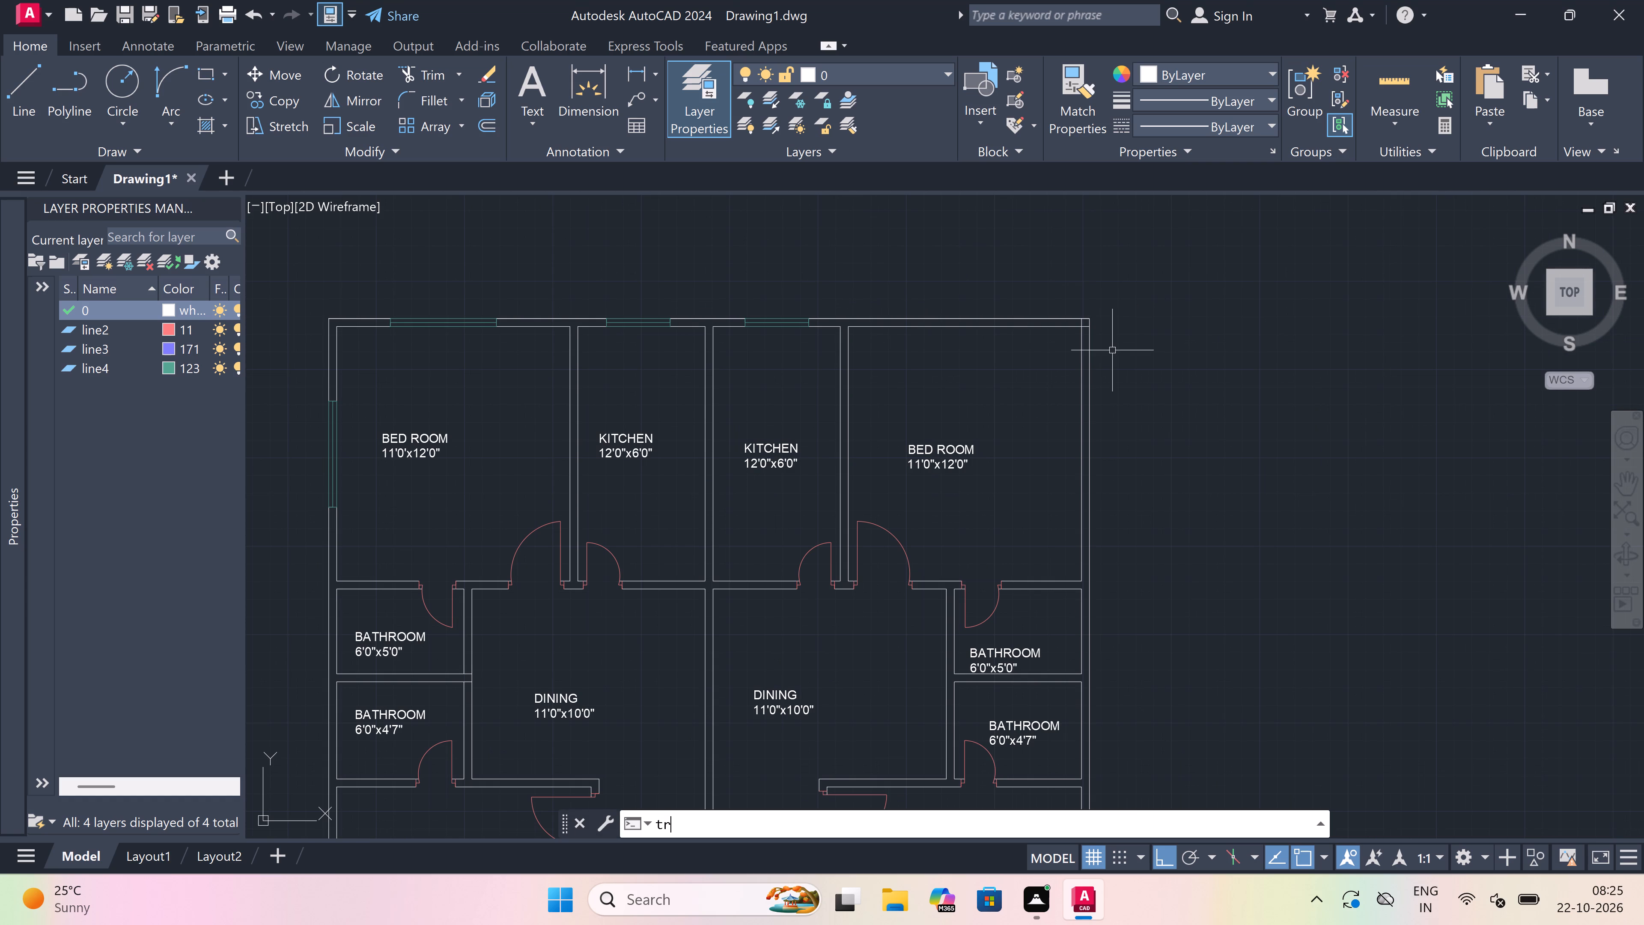
{"action": "key", "text": "space"}
{"action": "scroll", "coordinate": [1087, 308], "scroll_direction": "up", "scroll_amount": 4}
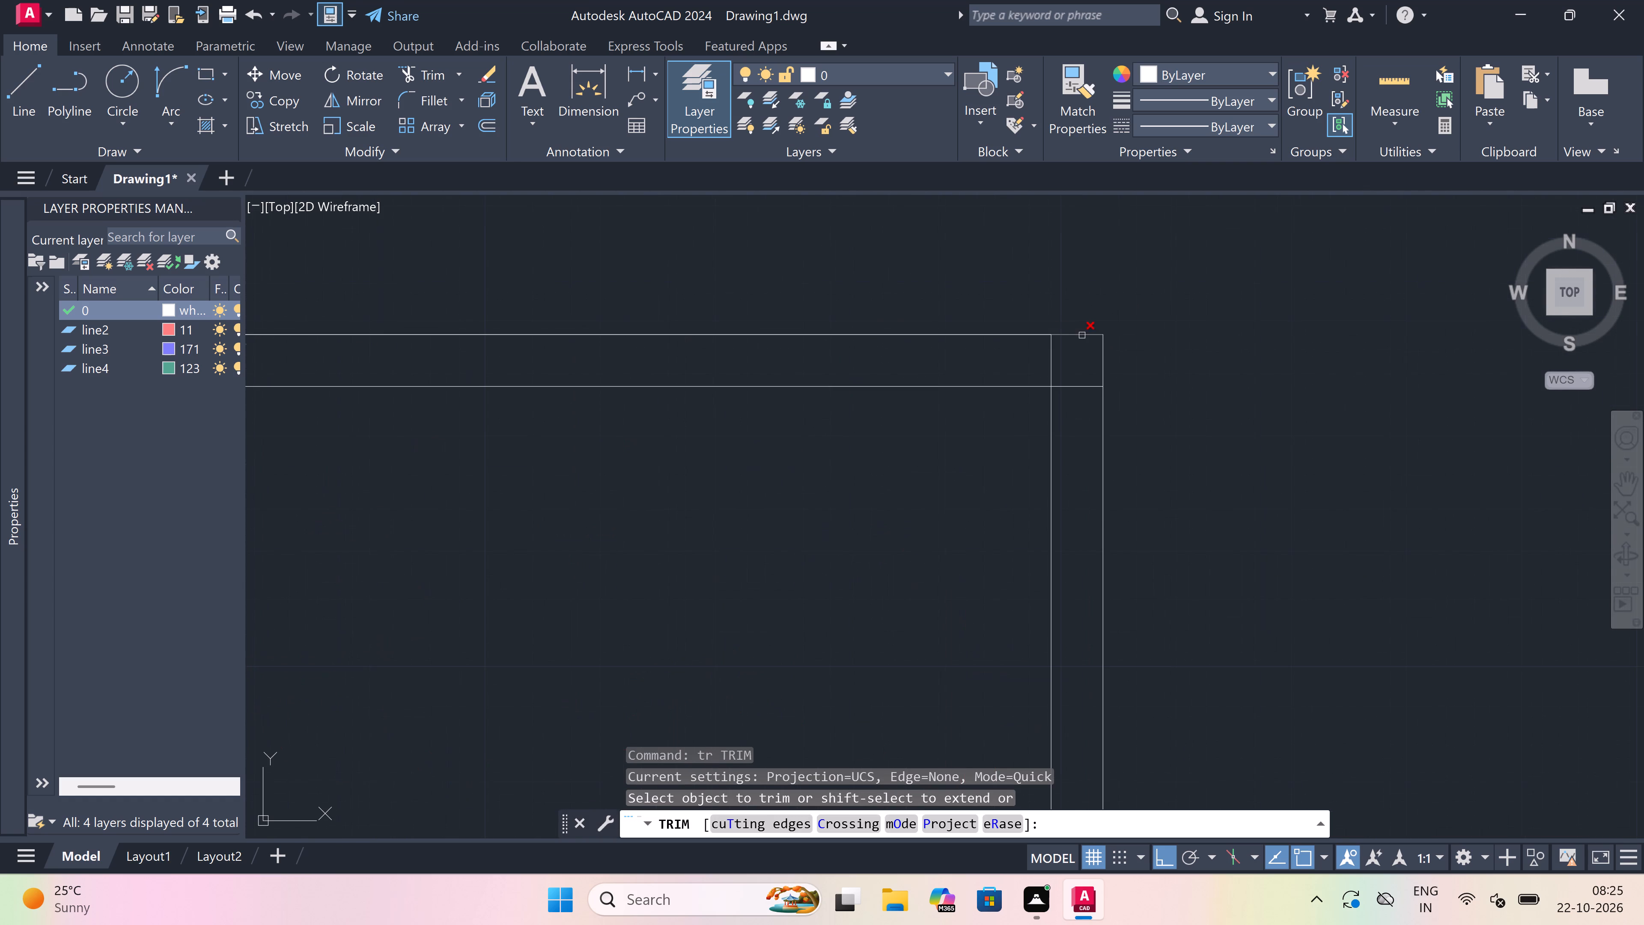
{"action": "left_click", "coordinate": [1051, 356]}
{"action": "double_click", "coordinate": [1072, 385]}
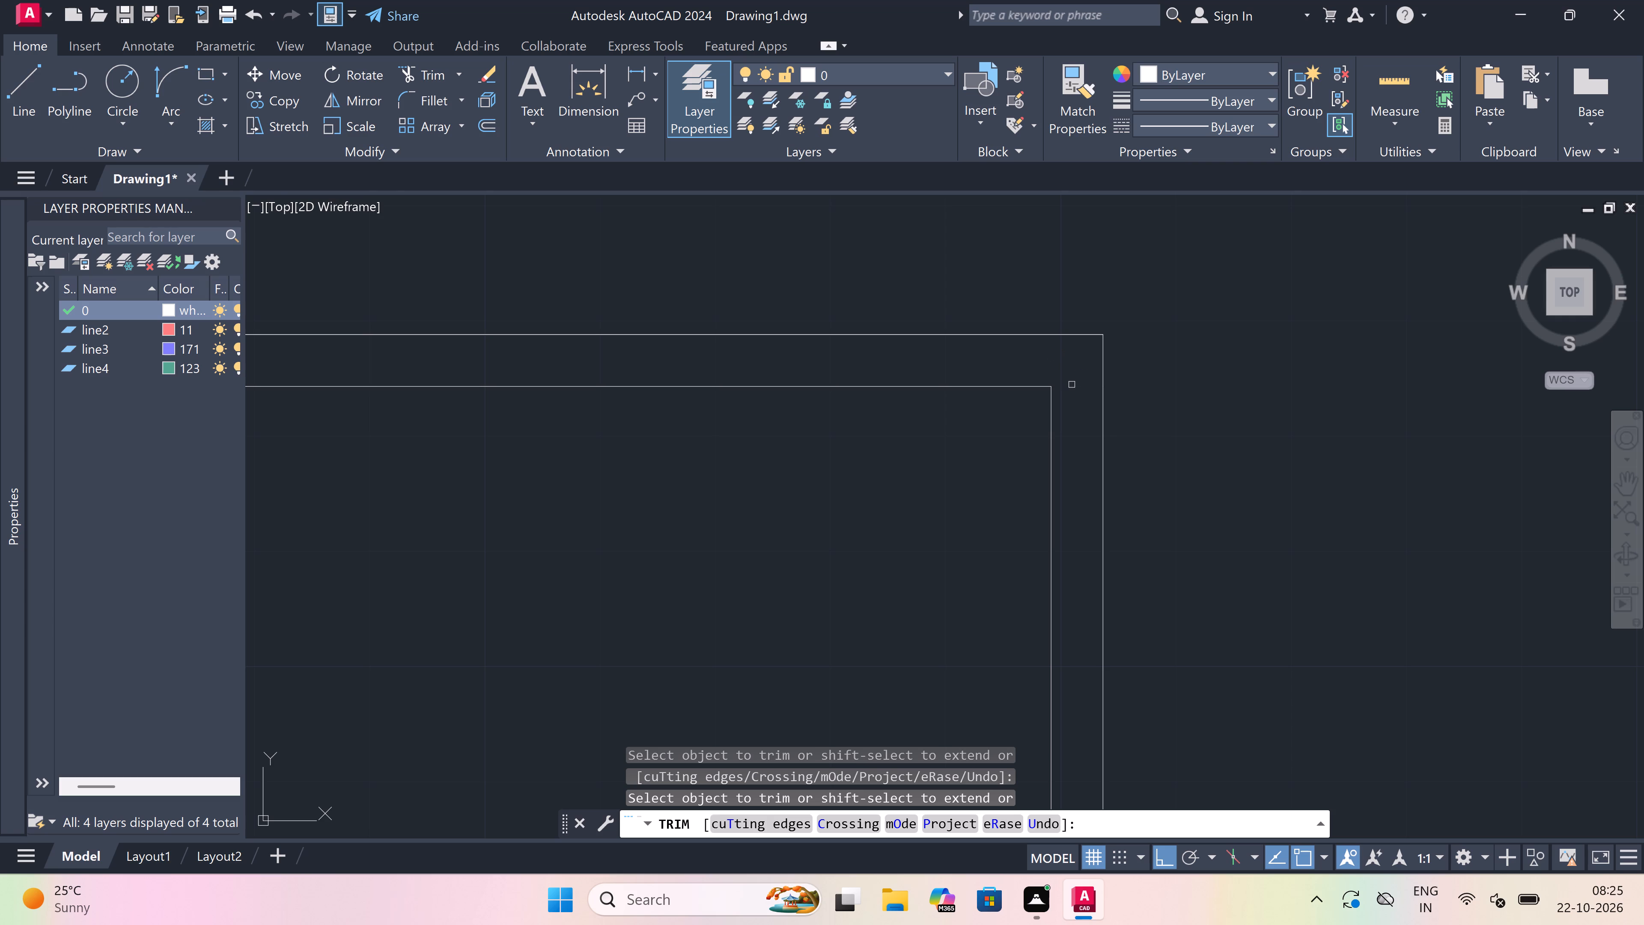
{"action": "scroll", "coordinate": [1072, 384], "scroll_direction": "down", "scroll_amount": 4}
{"action": "scroll", "coordinate": [885, 406], "scroll_direction": "up", "scroll_amount": 2}
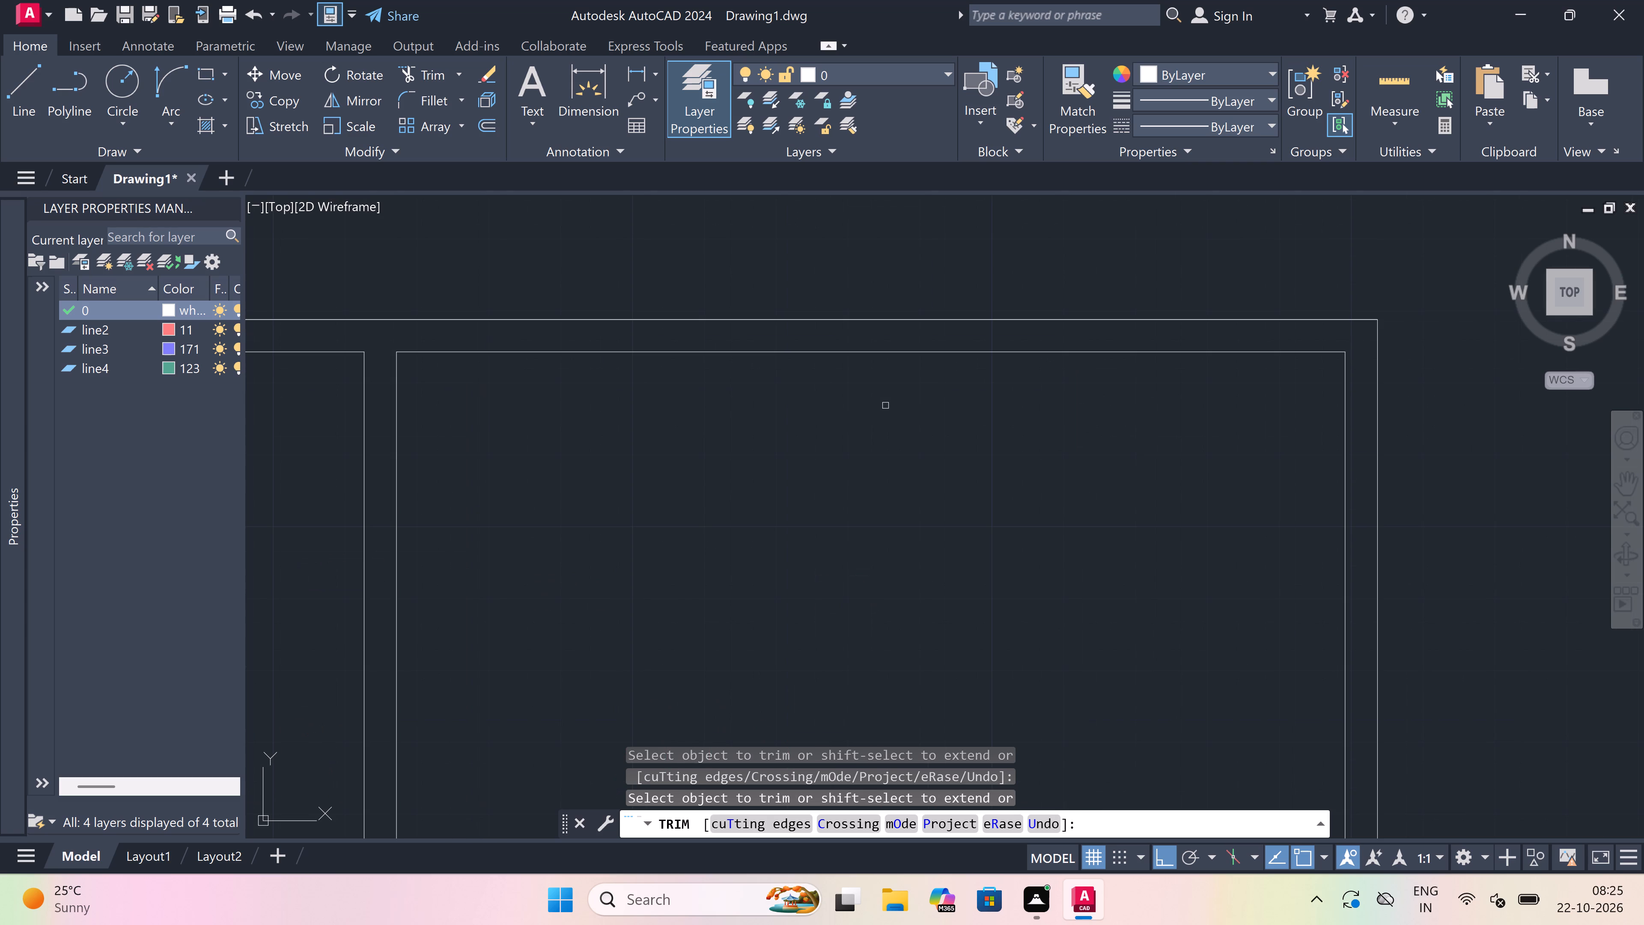
{"action": "key", "text": "Escape"}
On layer line4, draw a window in the top wall of the right 11'0"x12'0" bed room, with a 5' centre line and end lines across the wall.
{"action": "type", "text": "l"}
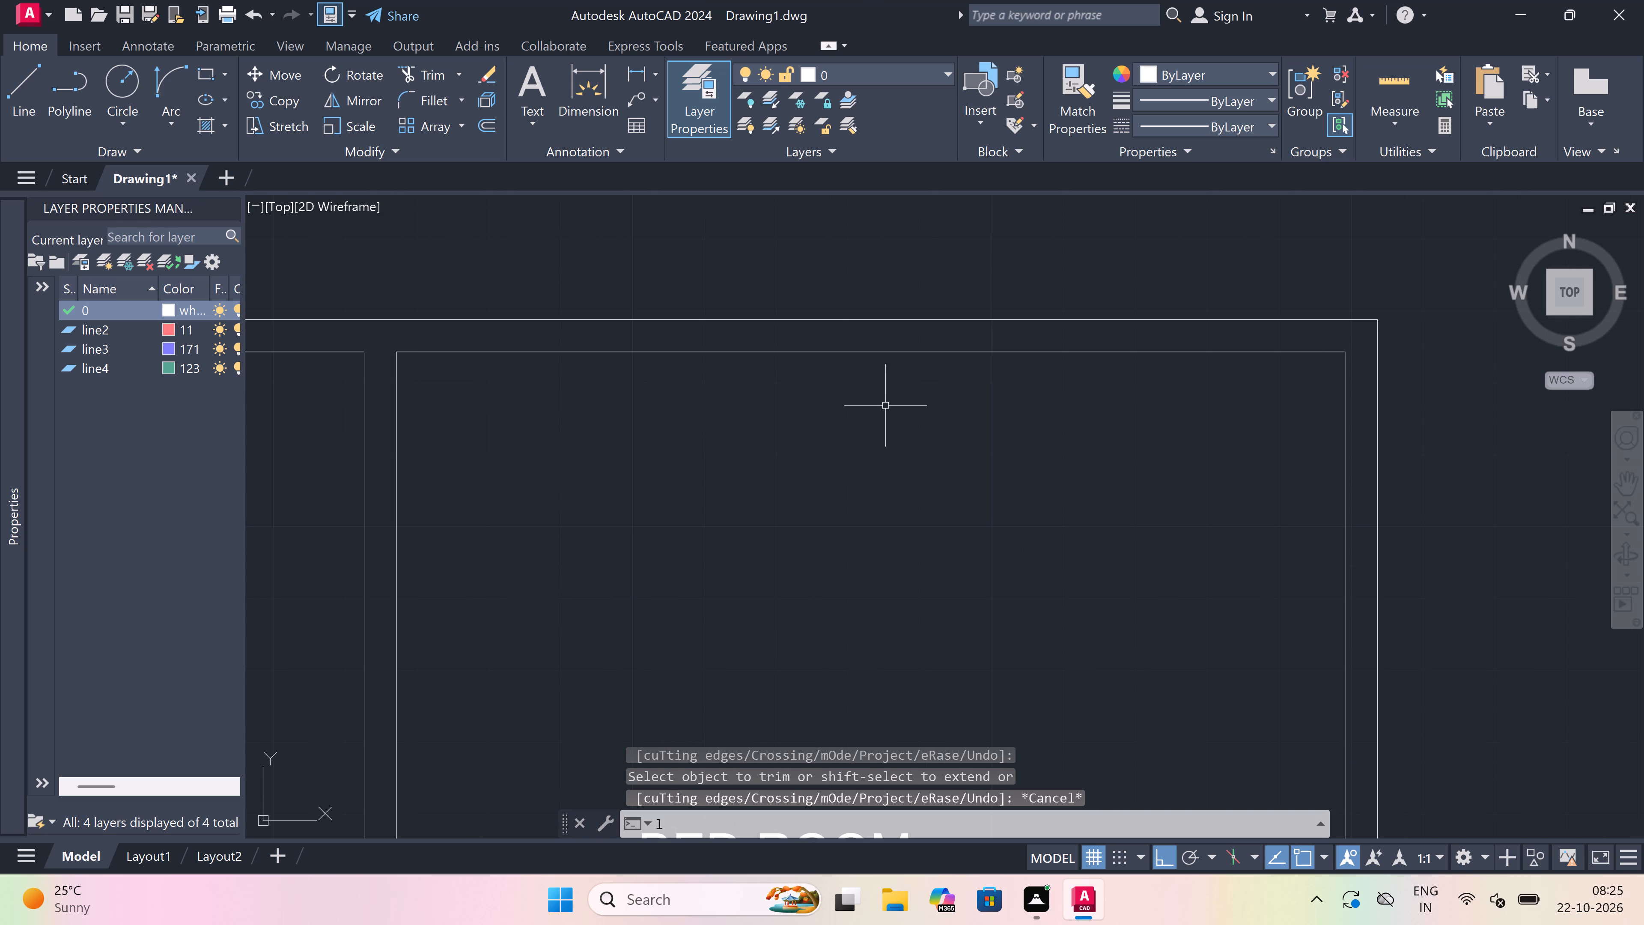
{"action": "key", "text": "space"}
{"action": "left_click", "coordinate": [879, 77]}
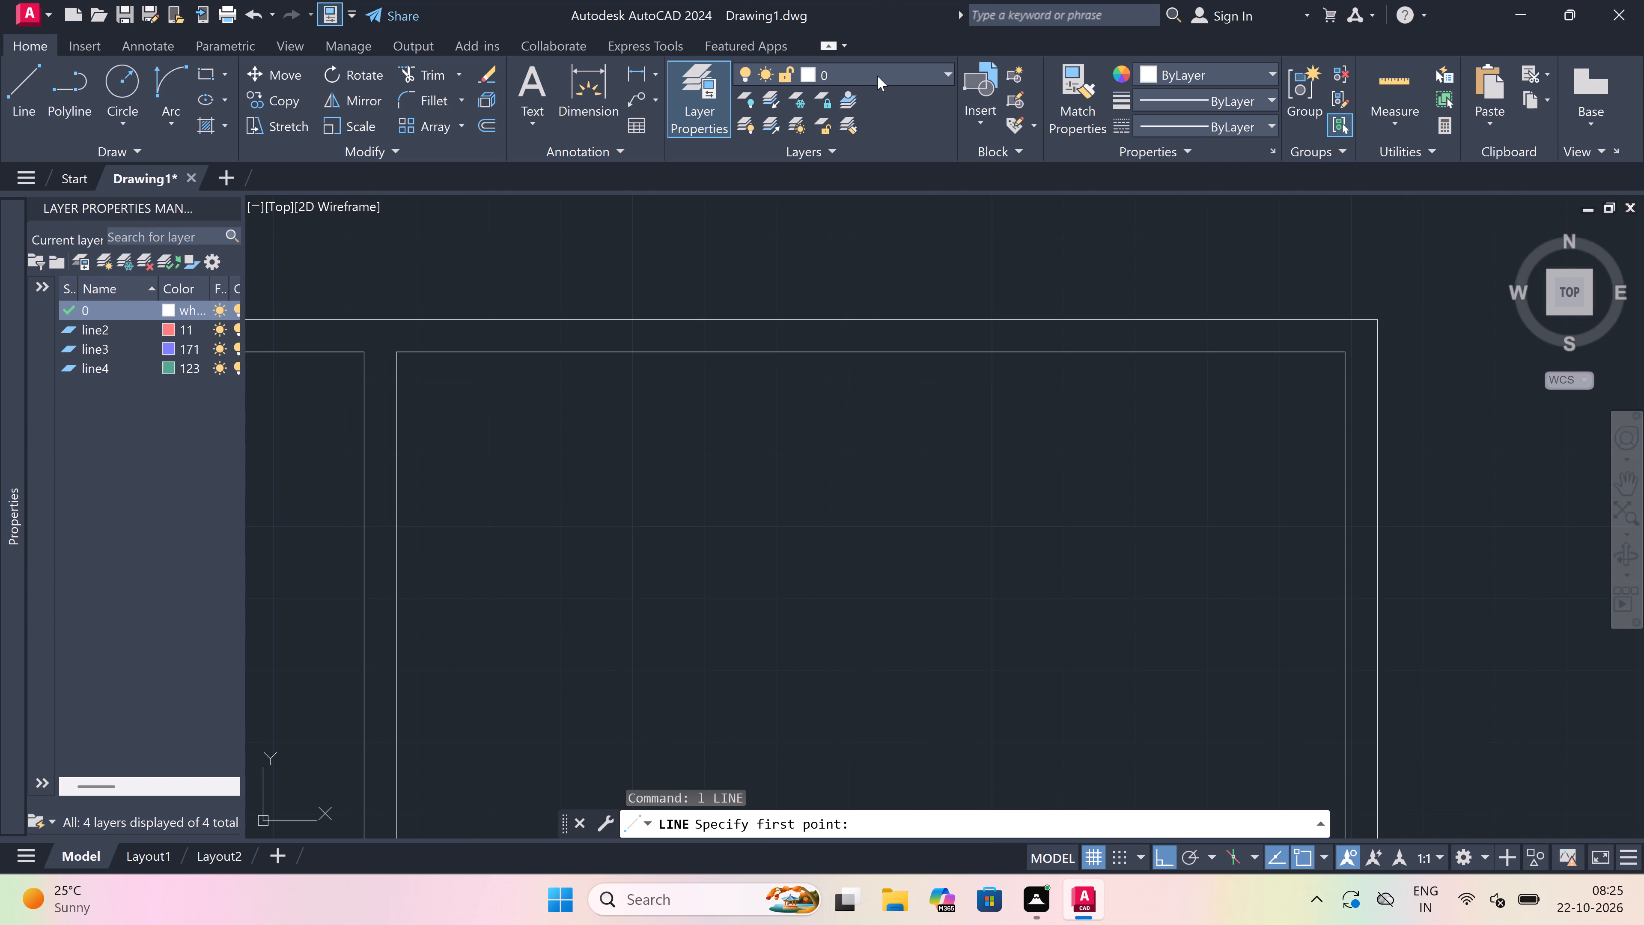
{"action": "left_click", "coordinate": [885, 173]}
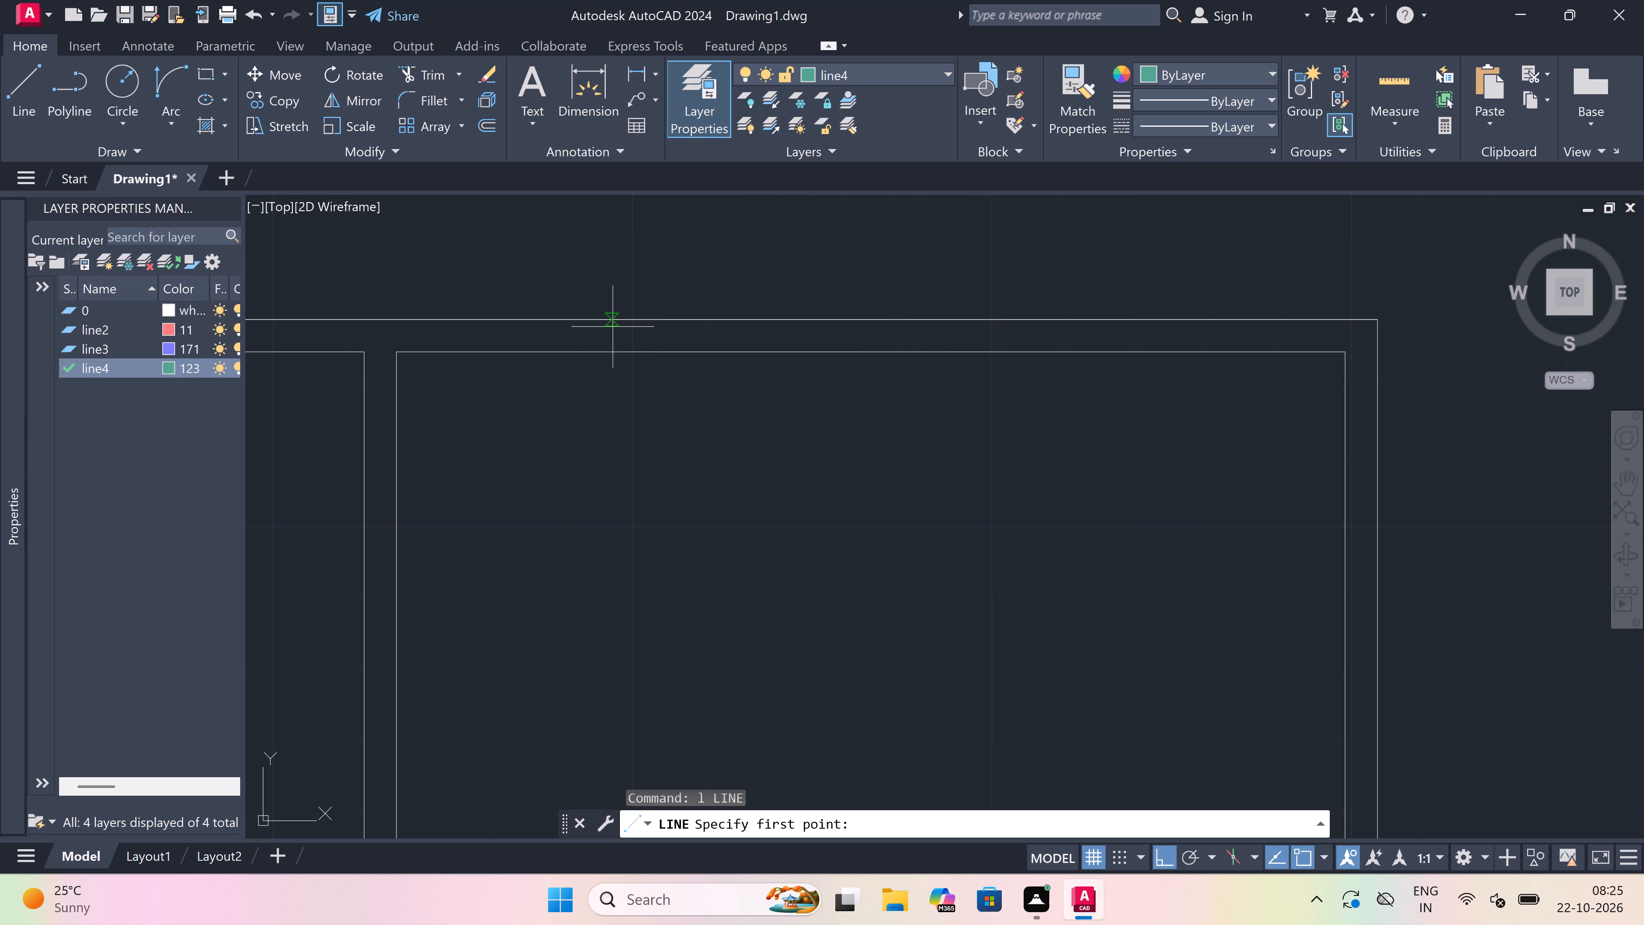
{"action": "left_click", "coordinate": [641, 319]}
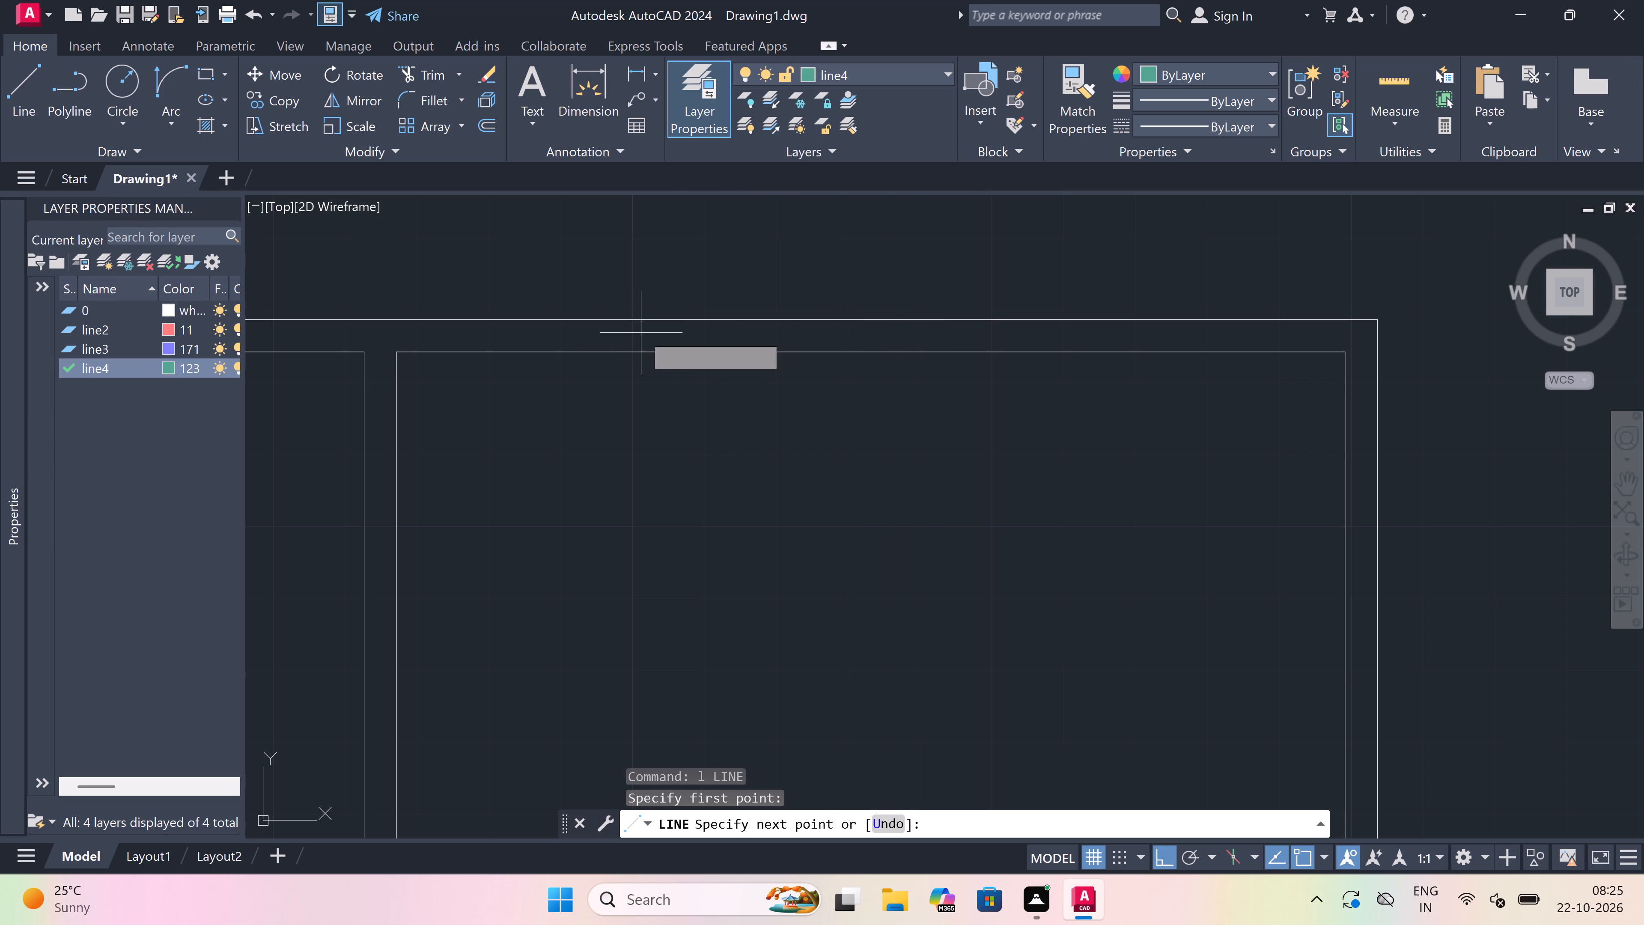
{"action": "left_click", "coordinate": [646, 349]}
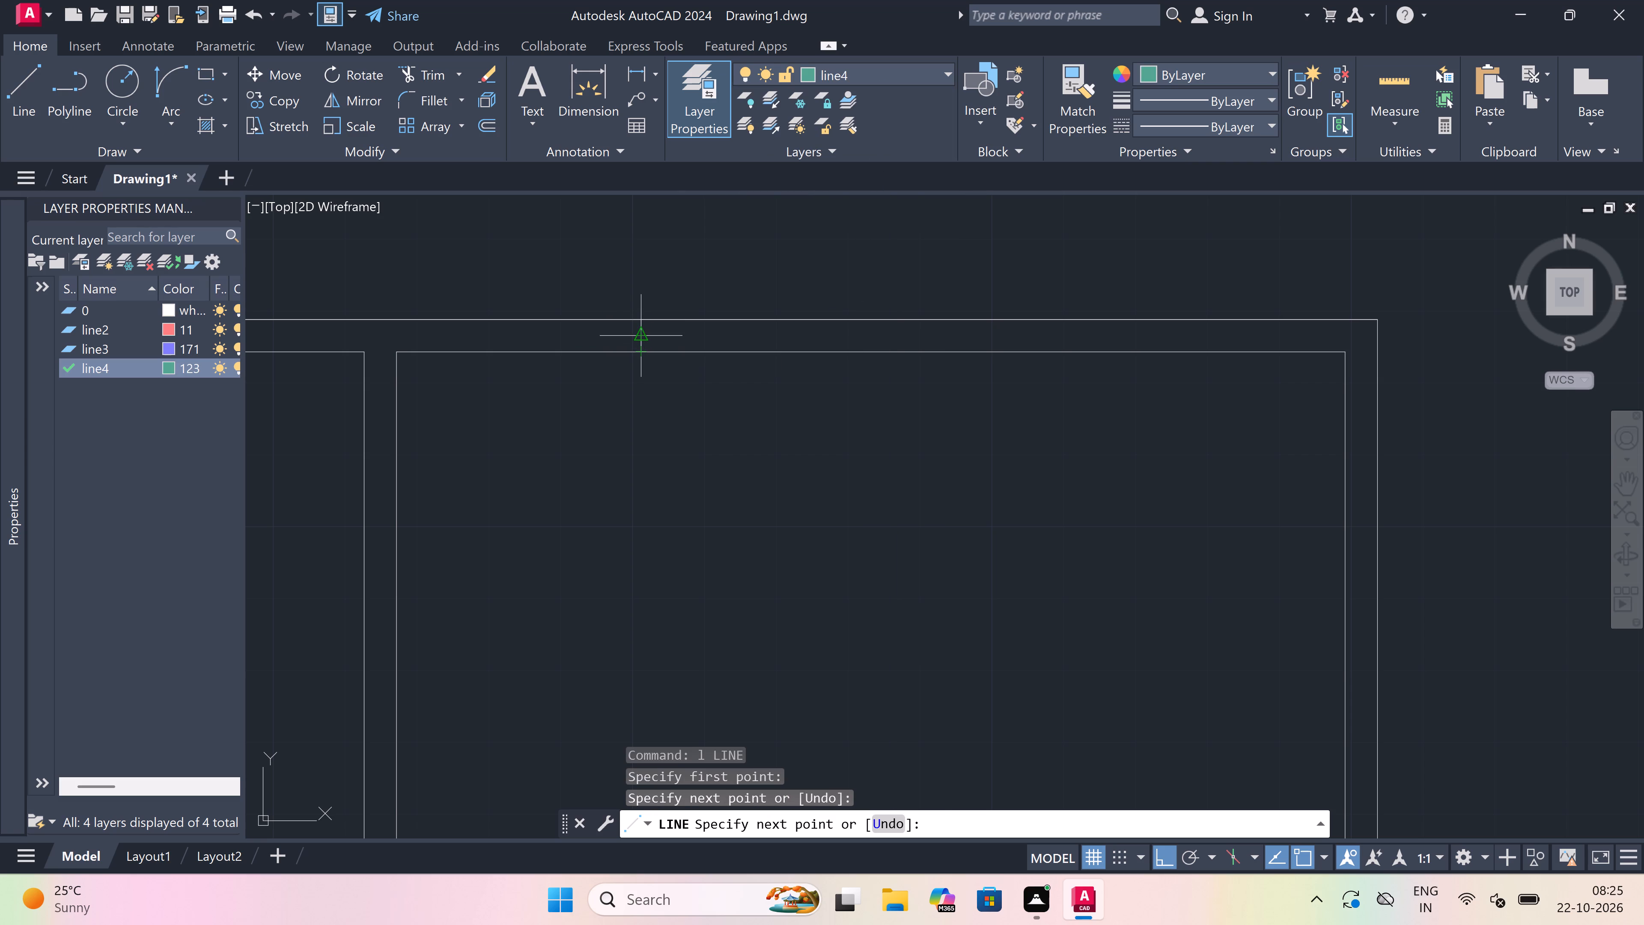
{"action": "double_click", "coordinate": [645, 332]}
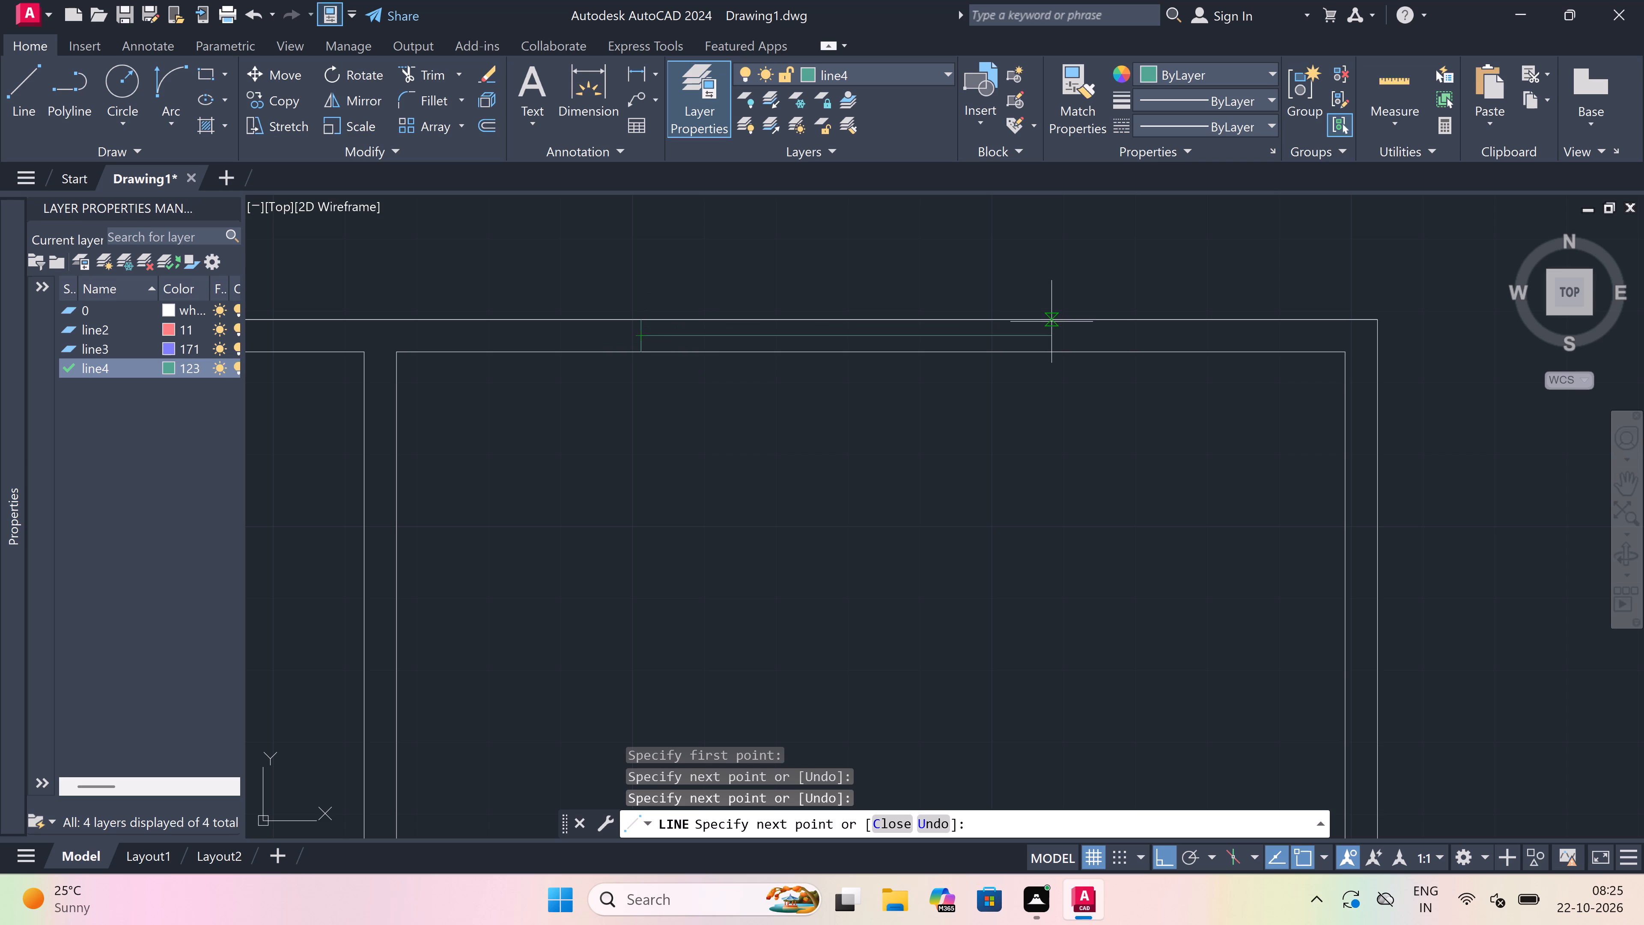
{"action": "type", "text": "5'"}
{"action": "key", "text": "space"}
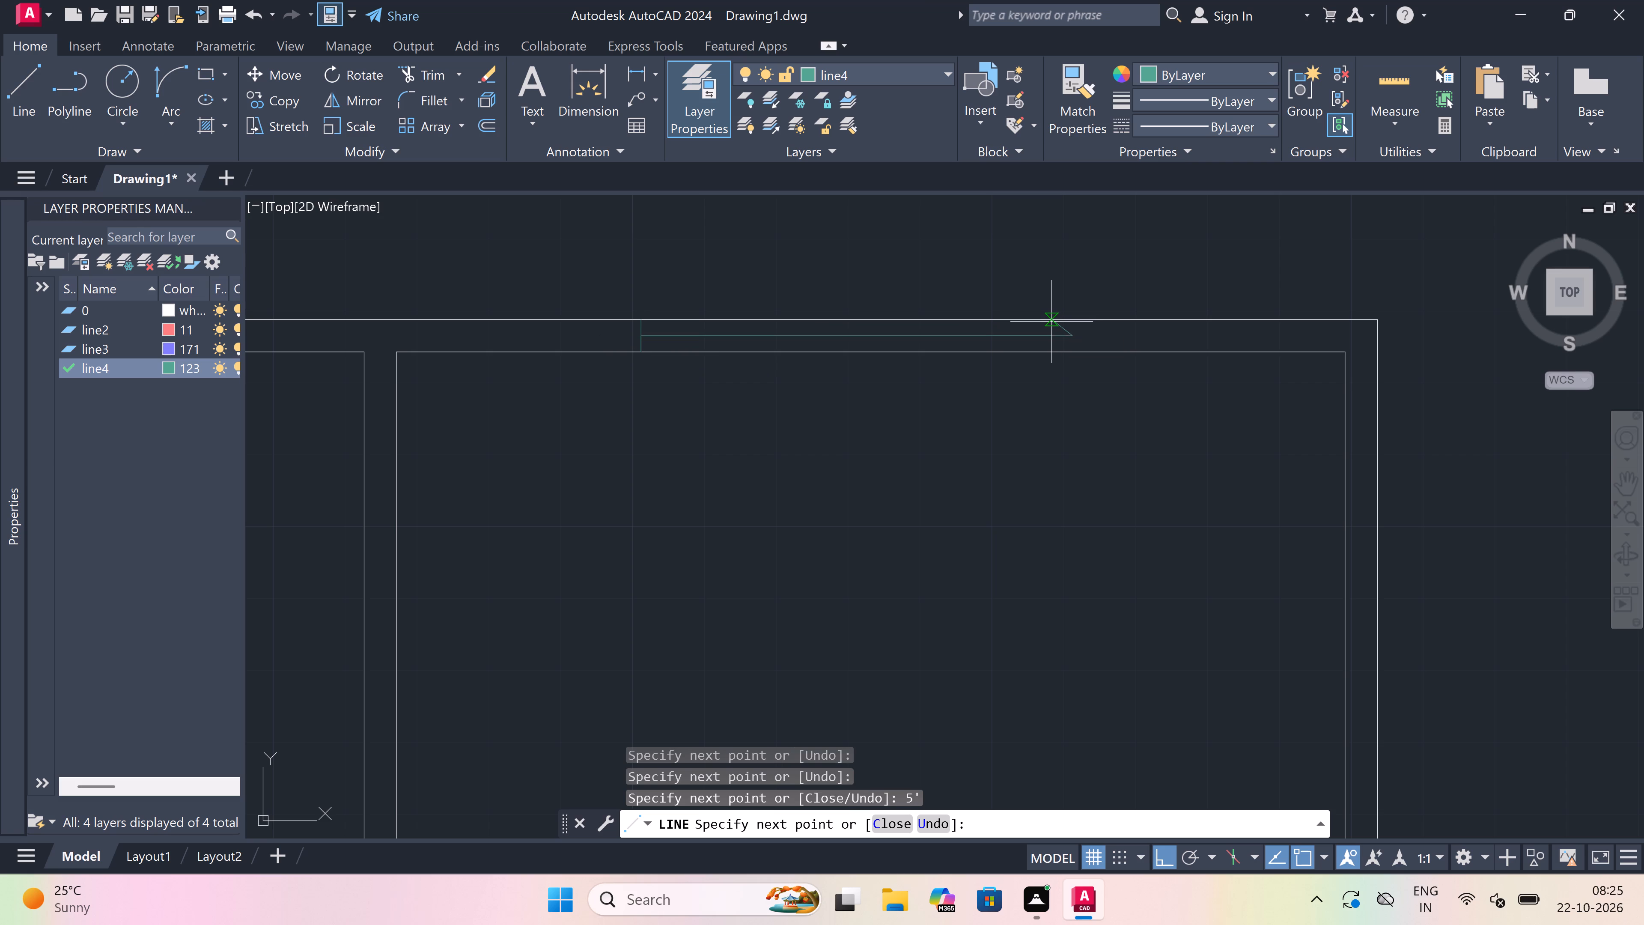
{"action": "left_click", "coordinate": [1070, 318]}
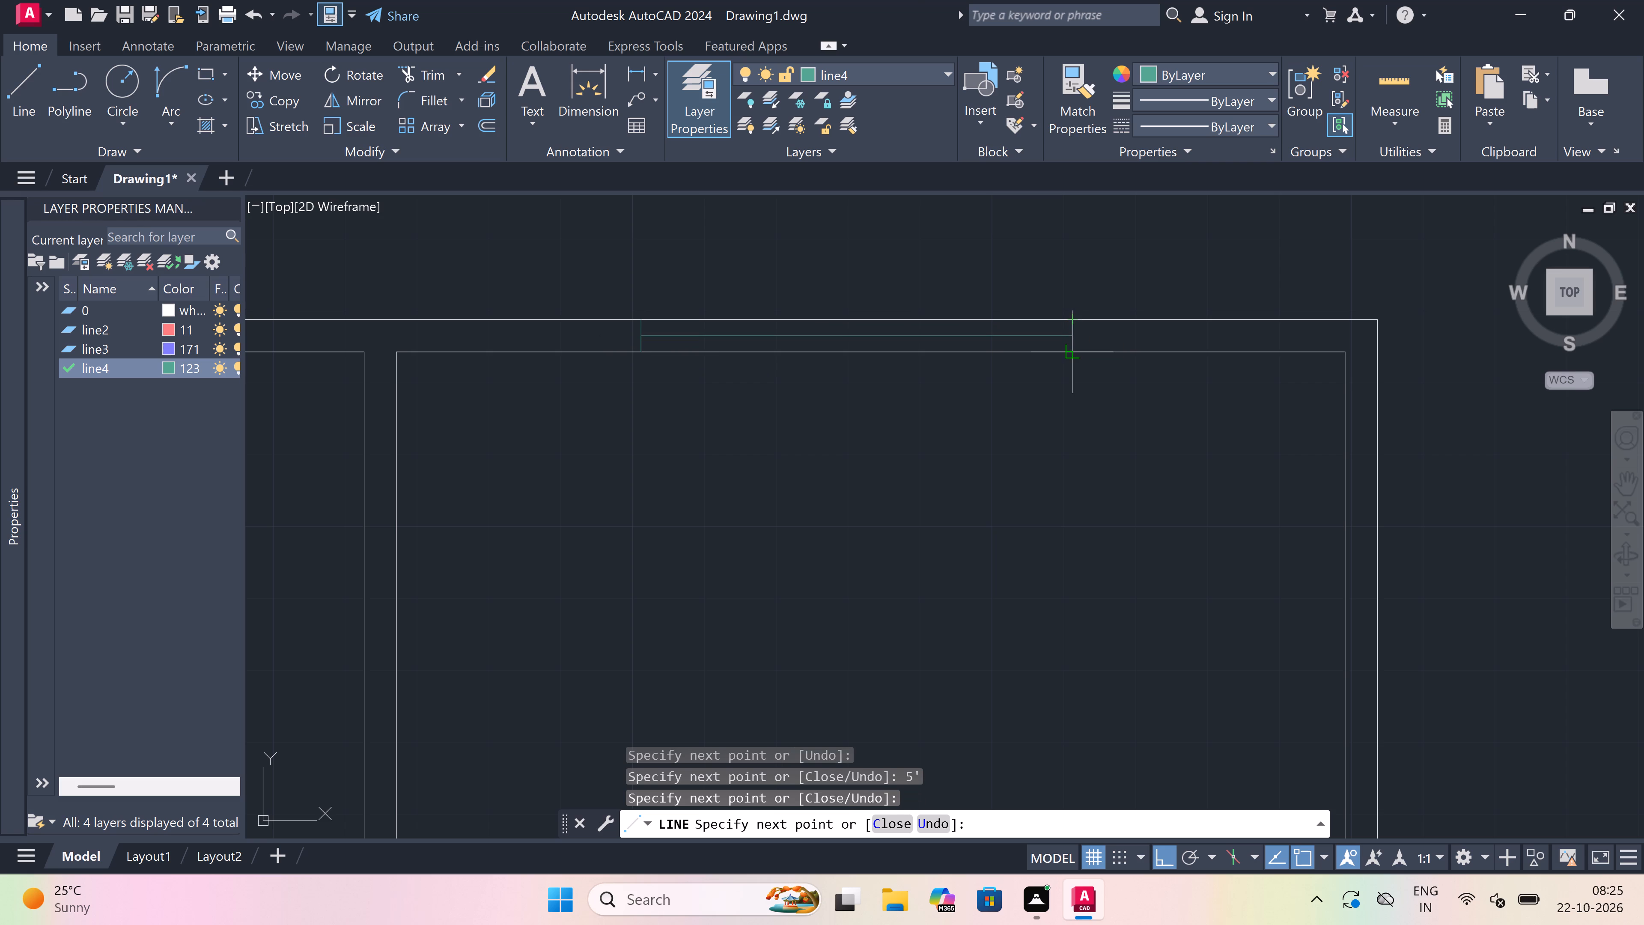
{"action": "left_click", "coordinate": [1080, 353]}
{"action": "key", "text": "Escape"}
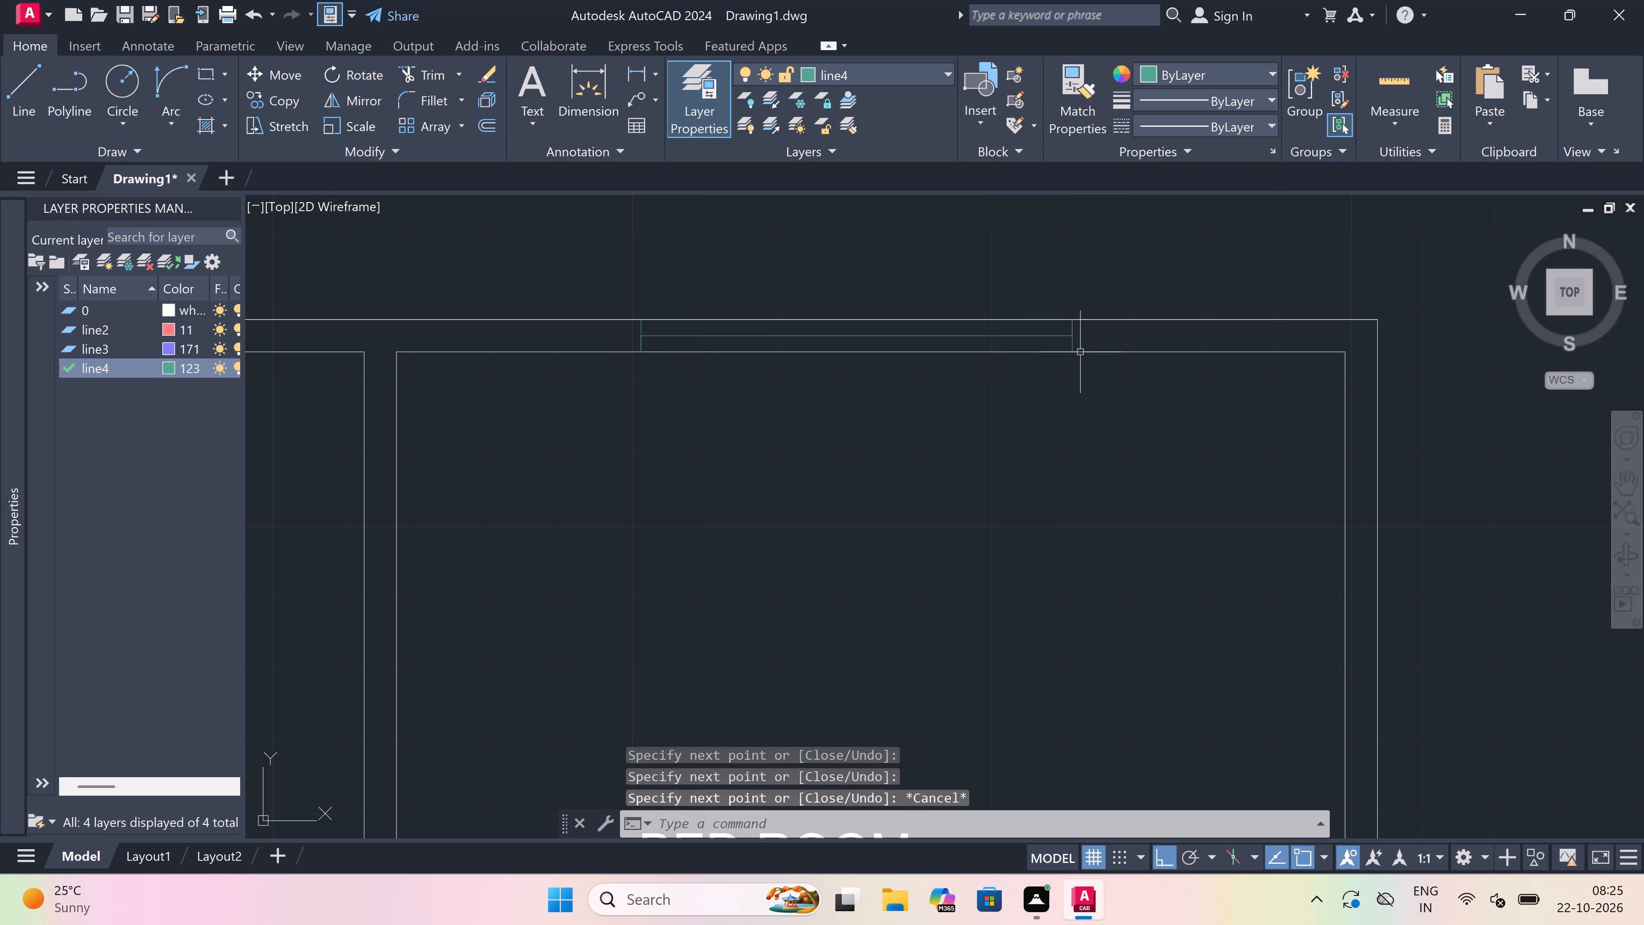
Trim the inner and outer wall lines between the end lines of the new 5' window.
{"action": "type", "text": "tr"}
{"action": "key", "text": "space"}
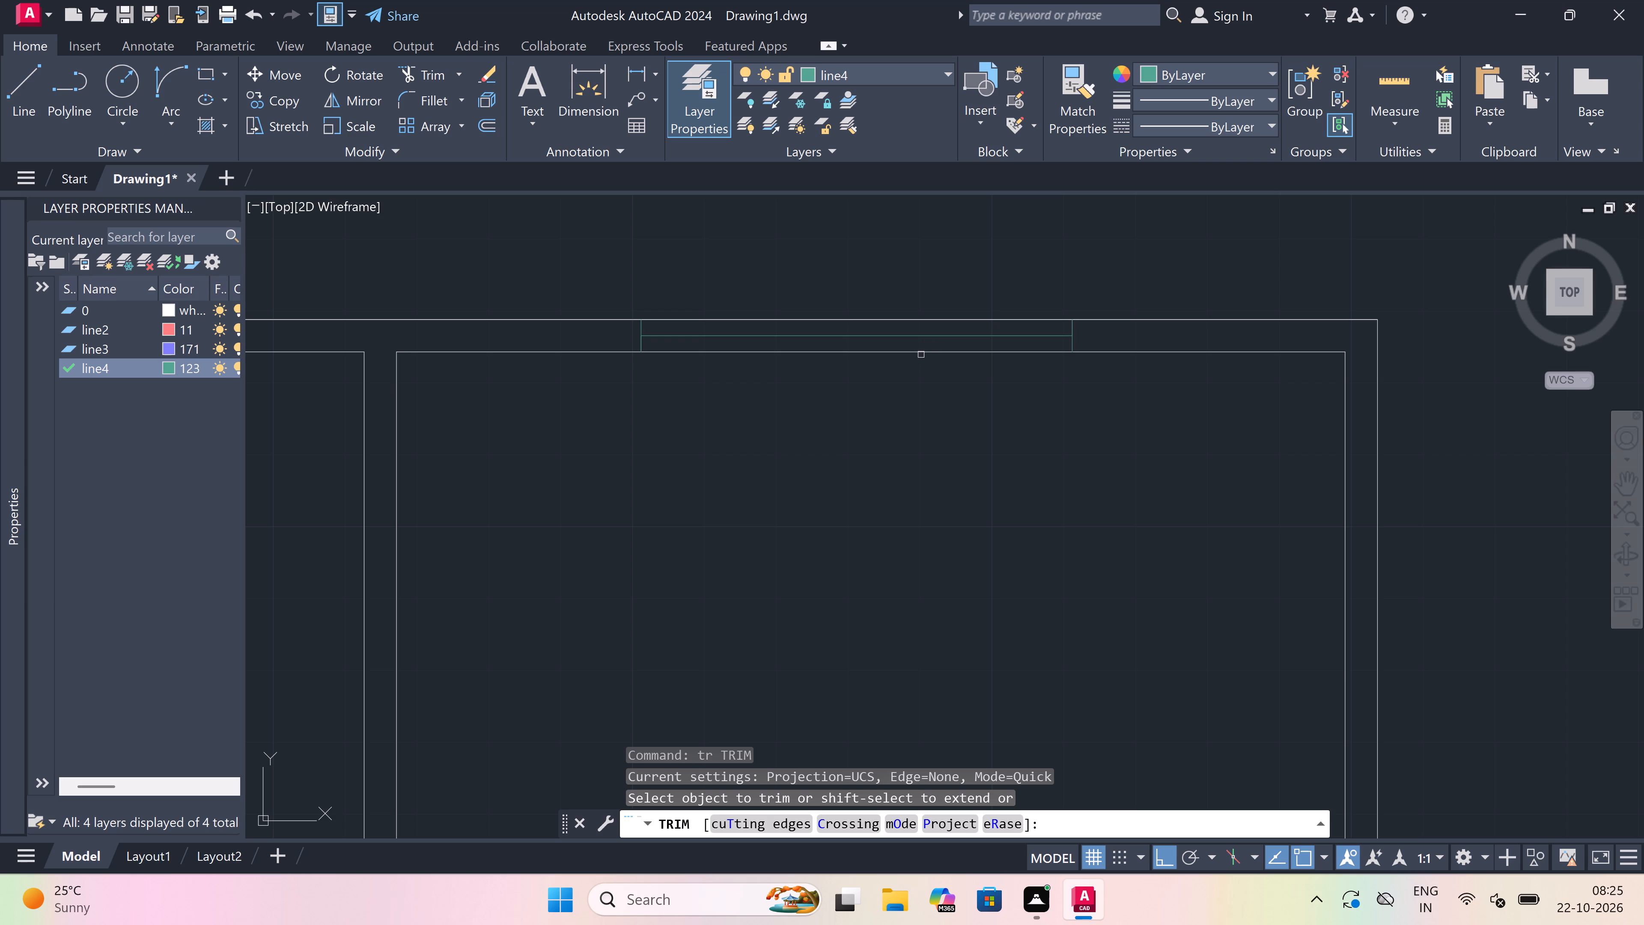
{"action": "left_click", "coordinate": [920, 355]}
{"action": "left_click", "coordinate": [929, 319]}
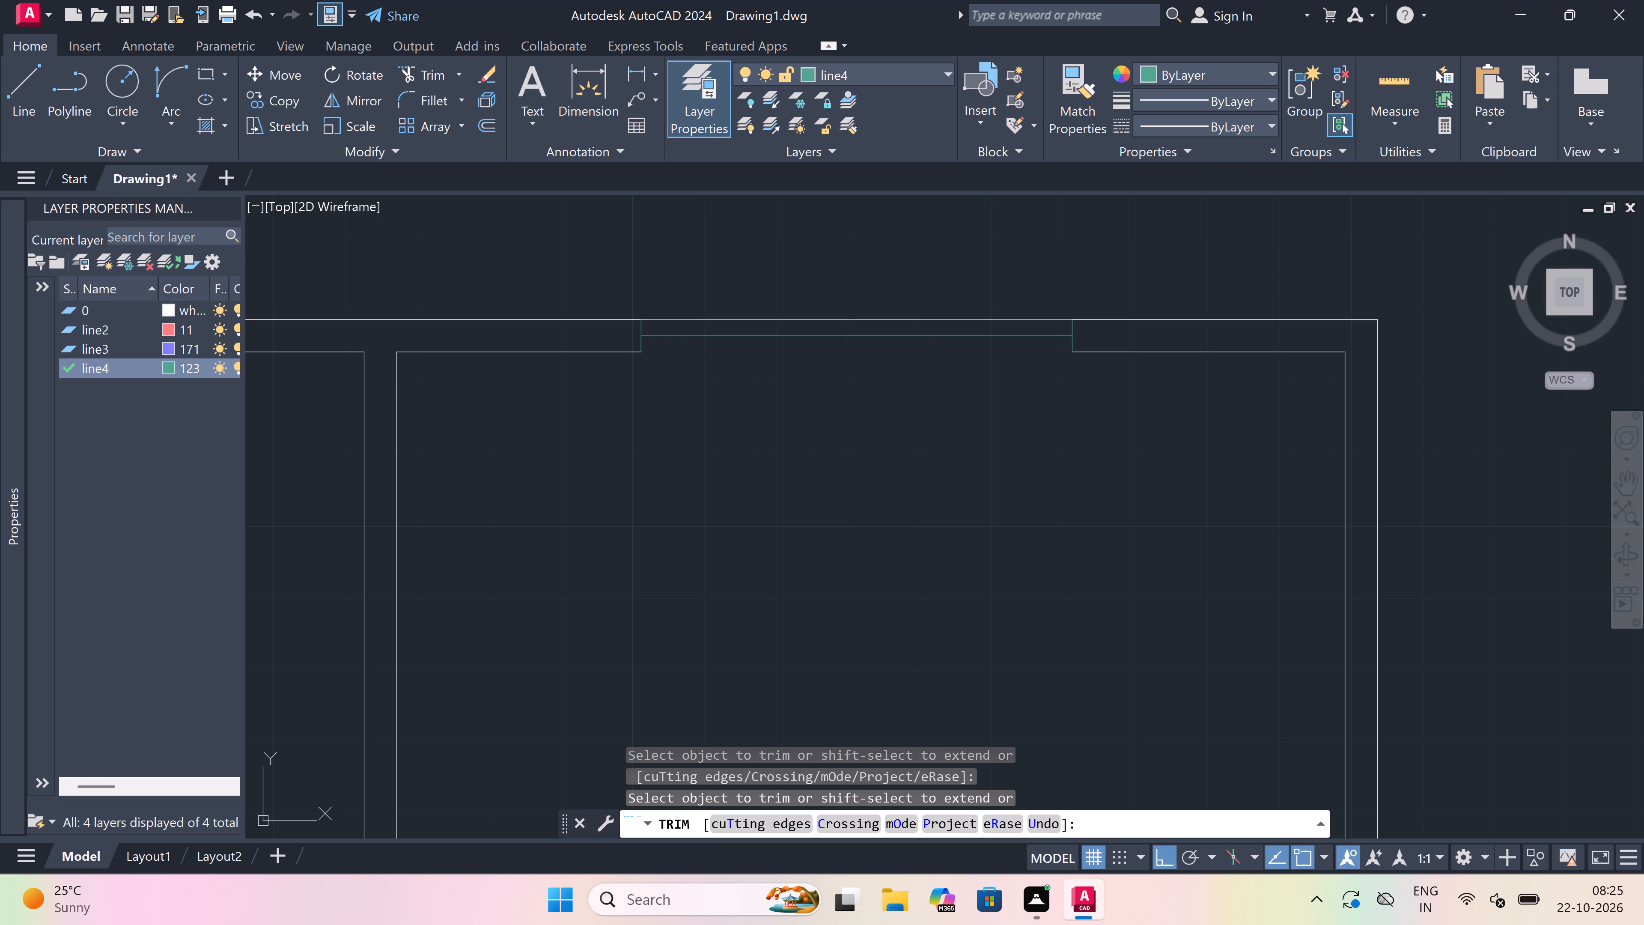
{"action": "left_click", "coordinate": [929, 319]}
{"action": "left_click", "coordinate": [929, 319]}
{"action": "key", "text": "Escape"}
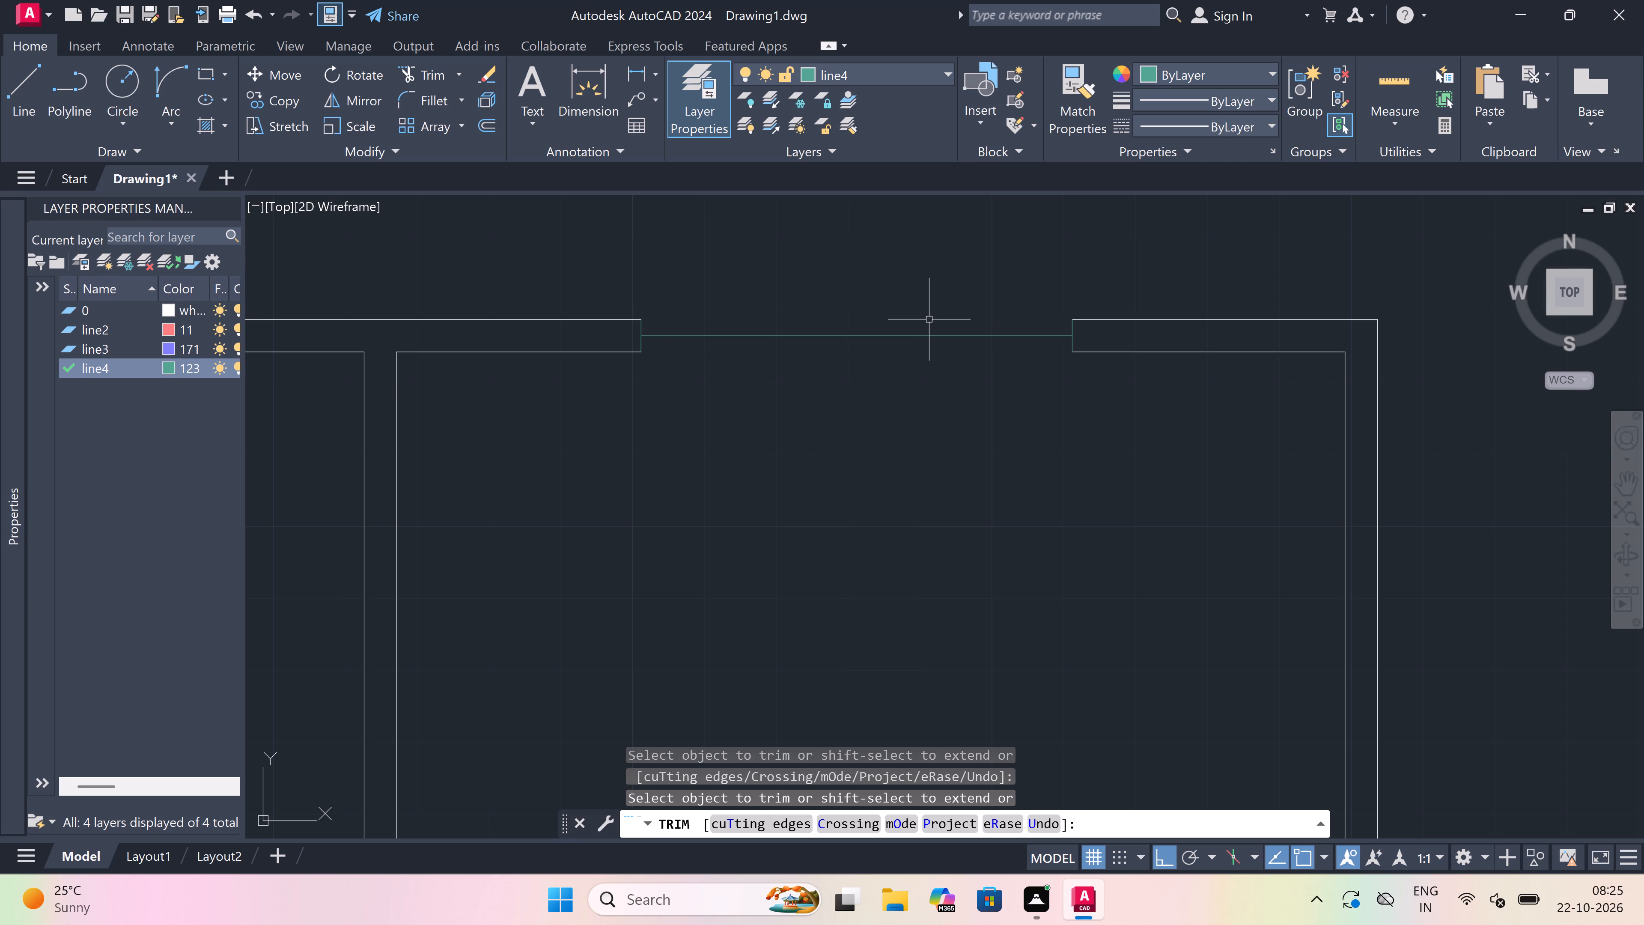
Draw the outer and inner window lines across the 5' opening in the right bed room's top wall.
{"action": "key", "text": "l"}
{"action": "key", "text": "space"}
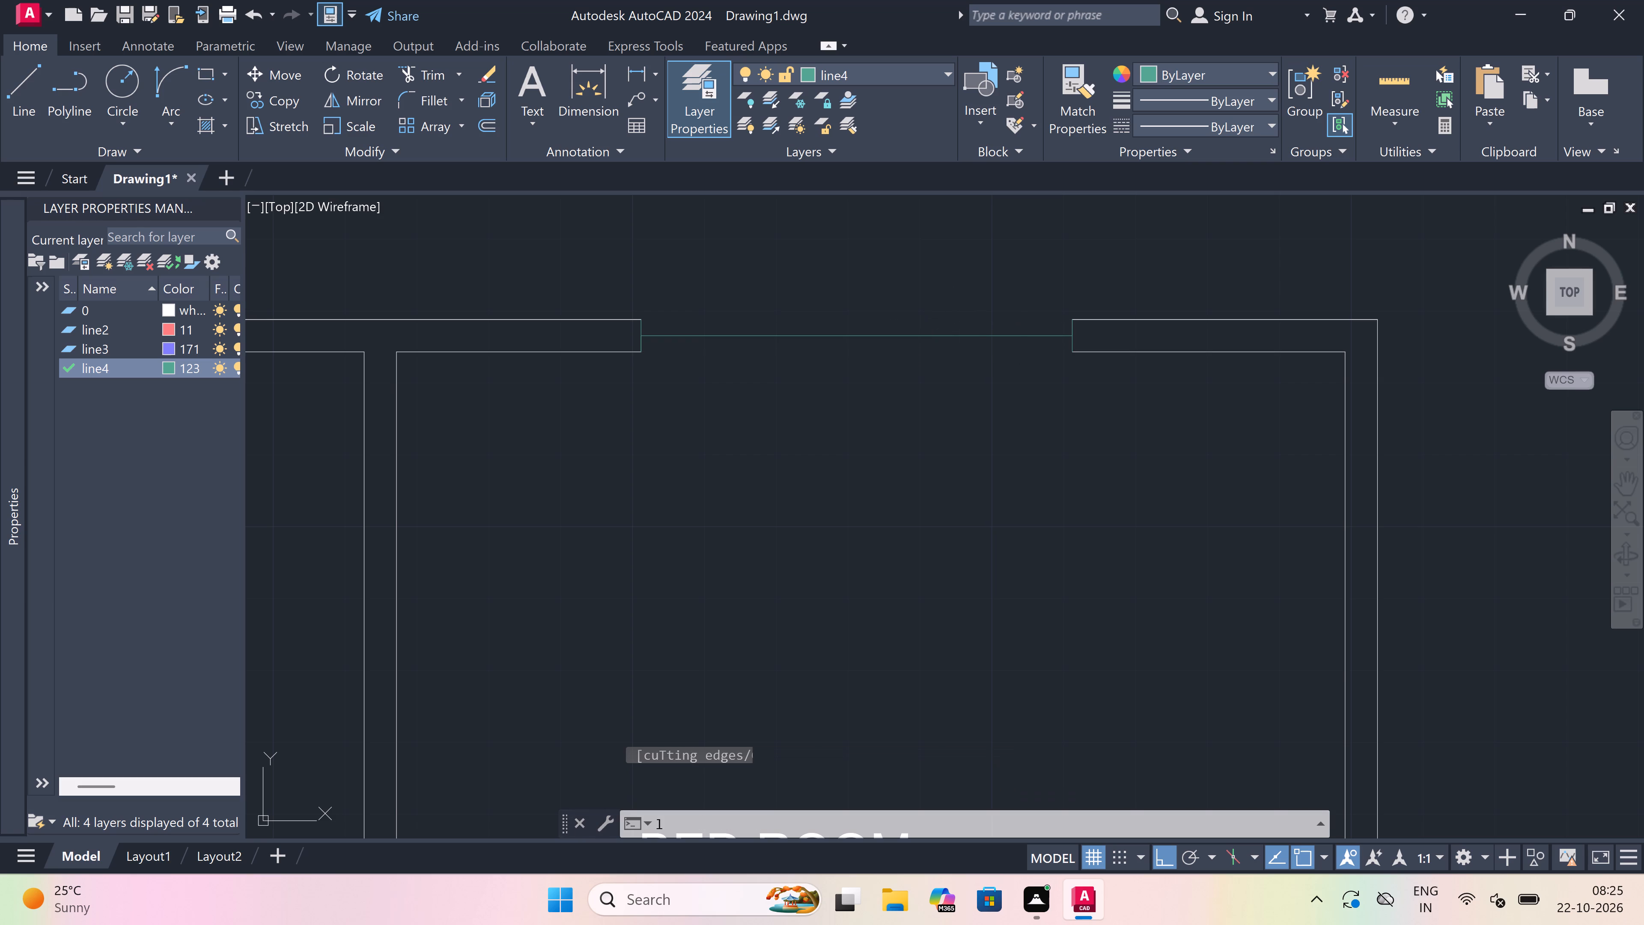
{"action": "double_click", "coordinate": [1070, 313]}
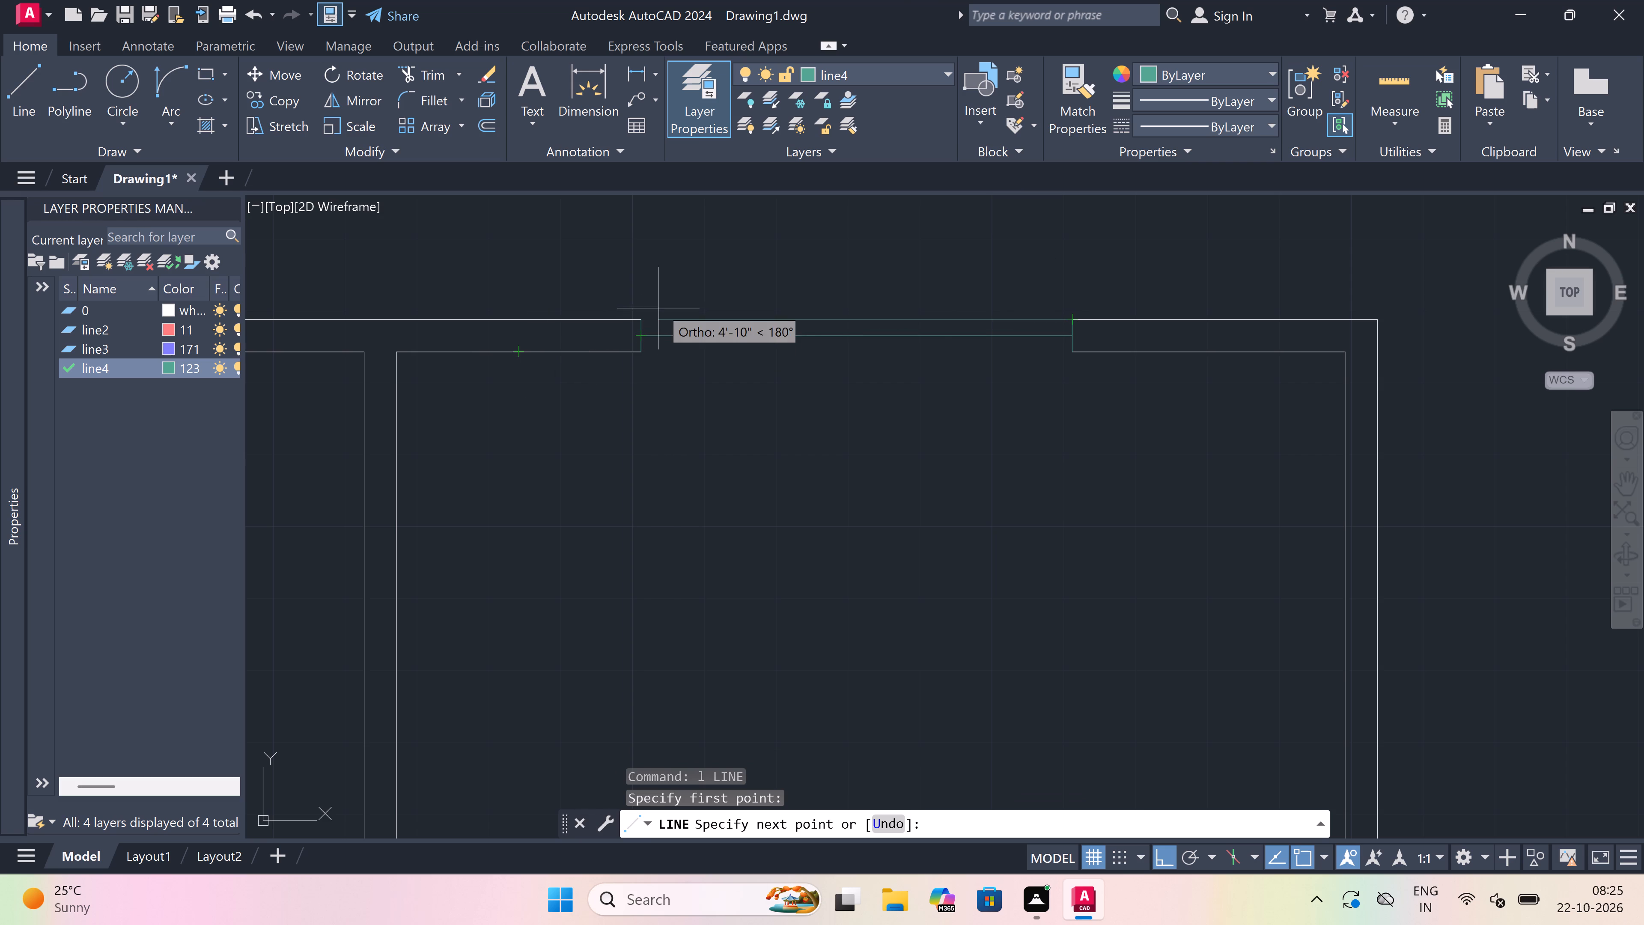
{"action": "left_click", "coordinate": [638, 321]}
{"action": "key", "text": "Escape"}
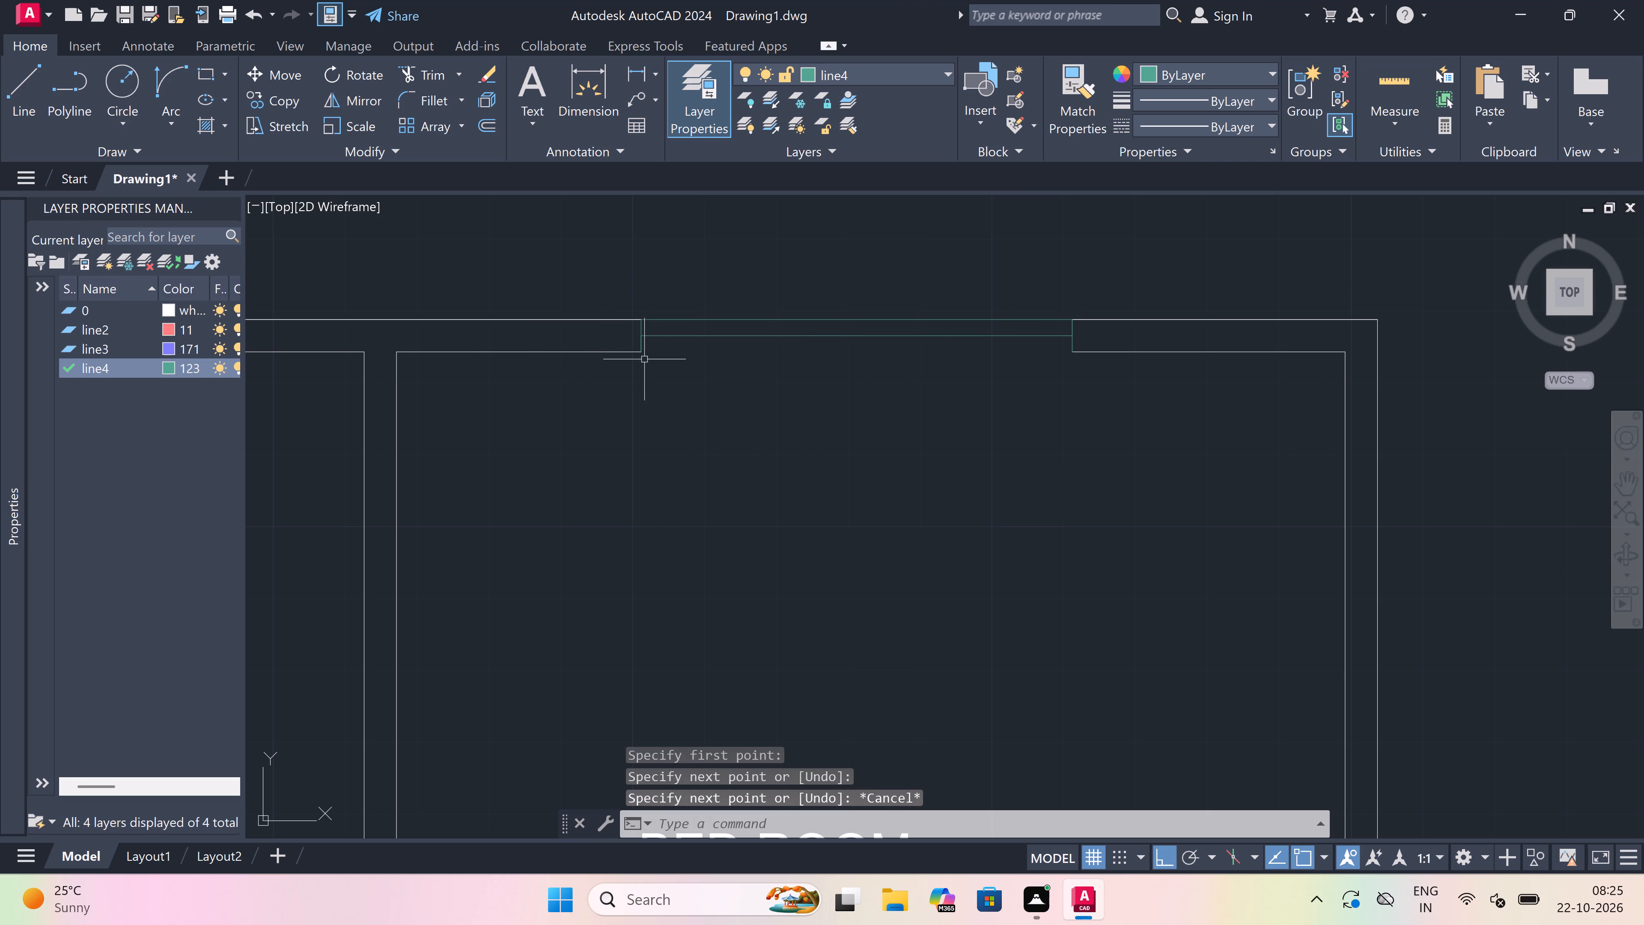
{"action": "key", "text": "space"}
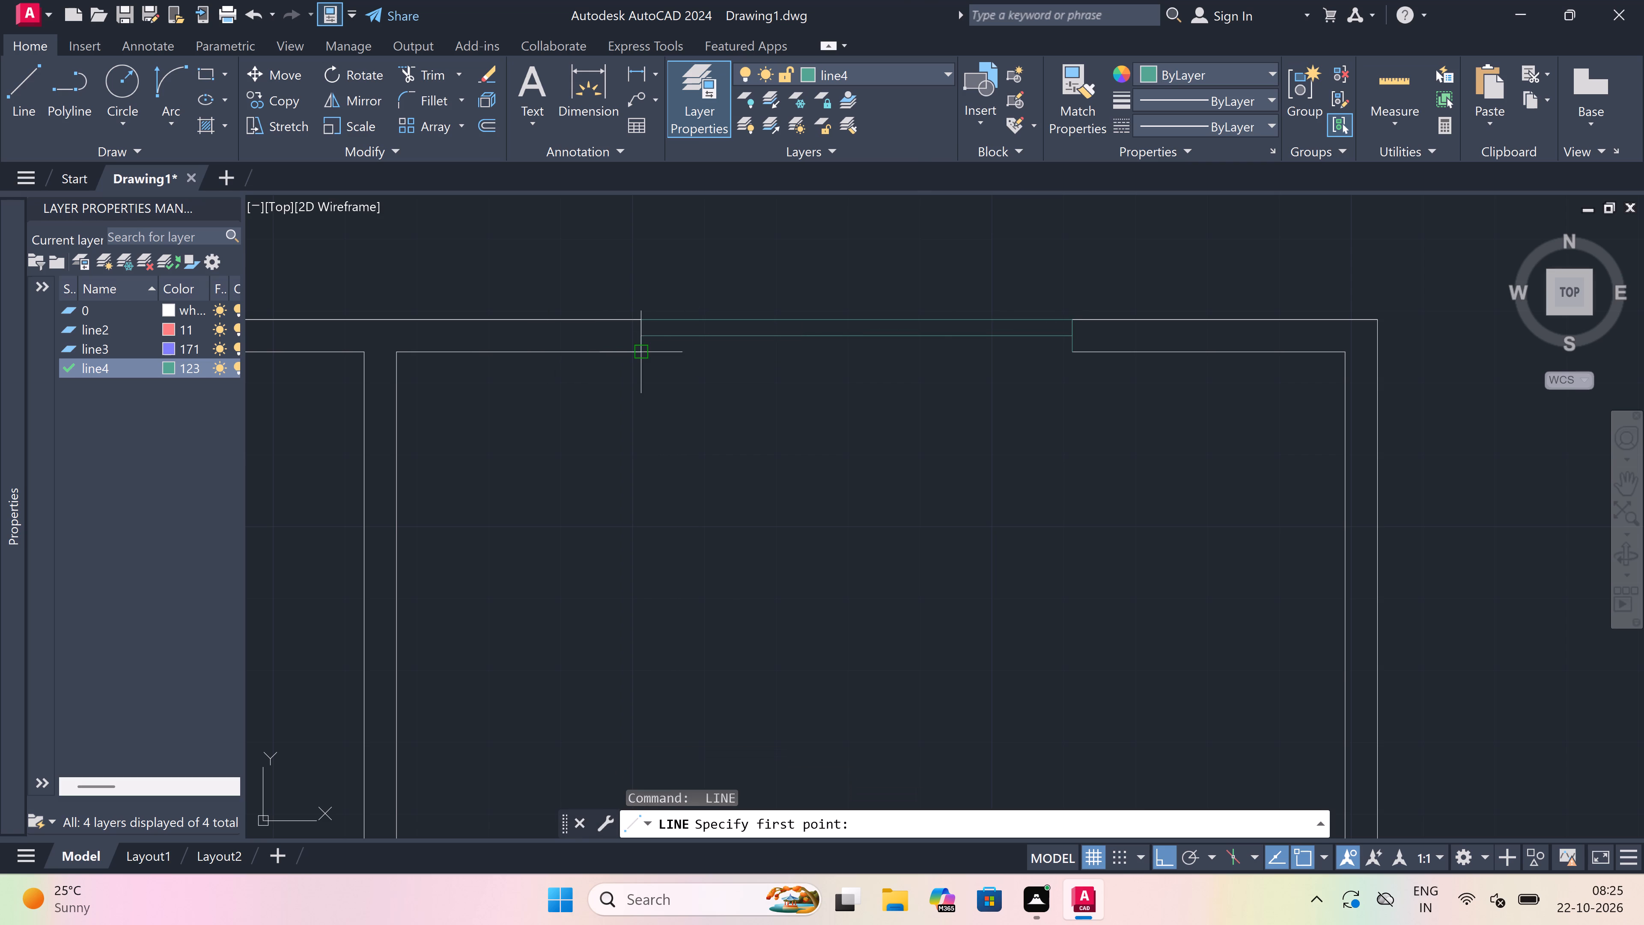
{"action": "left_click", "coordinate": [641, 354]}
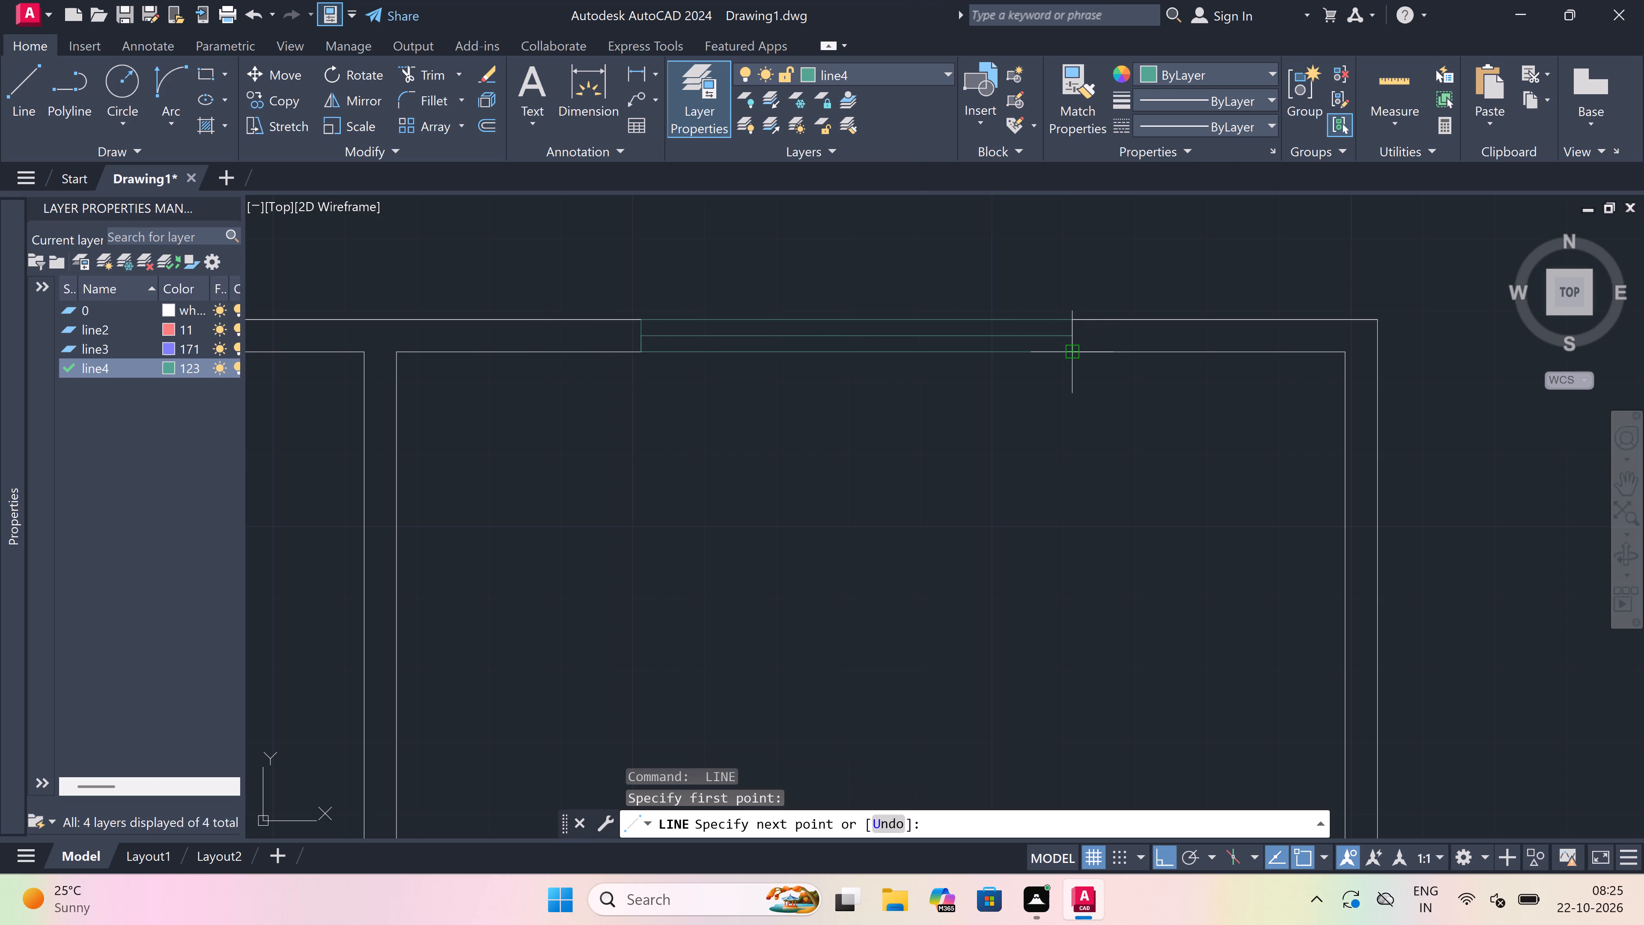
{"action": "left_click", "coordinate": [1071, 353]}
{"action": "key", "text": "Escape"}
Draw a window's upper end line across the outer side wall of the right 11'0"x12'0" bed room on layer line4.
{"action": "scroll", "coordinate": [821, 343], "scroll_direction": "down", "scroll_amount": 5}
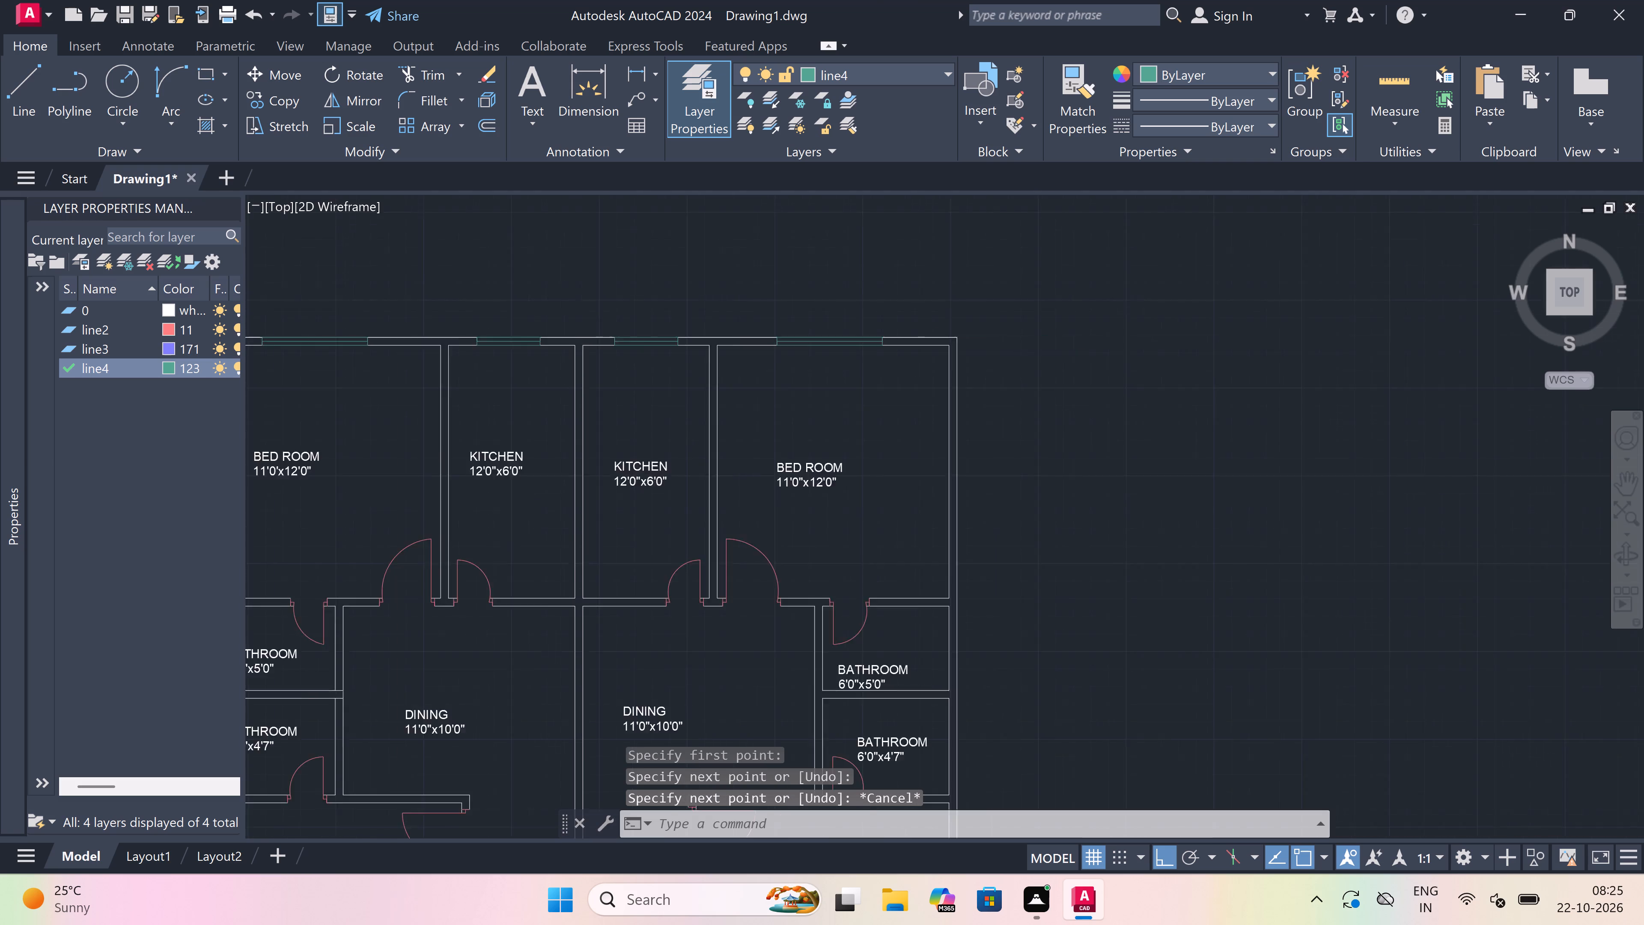
{"action": "scroll", "coordinate": [879, 382], "scroll_direction": "up", "scroll_amount": 3}
{"action": "key", "text": "space"}
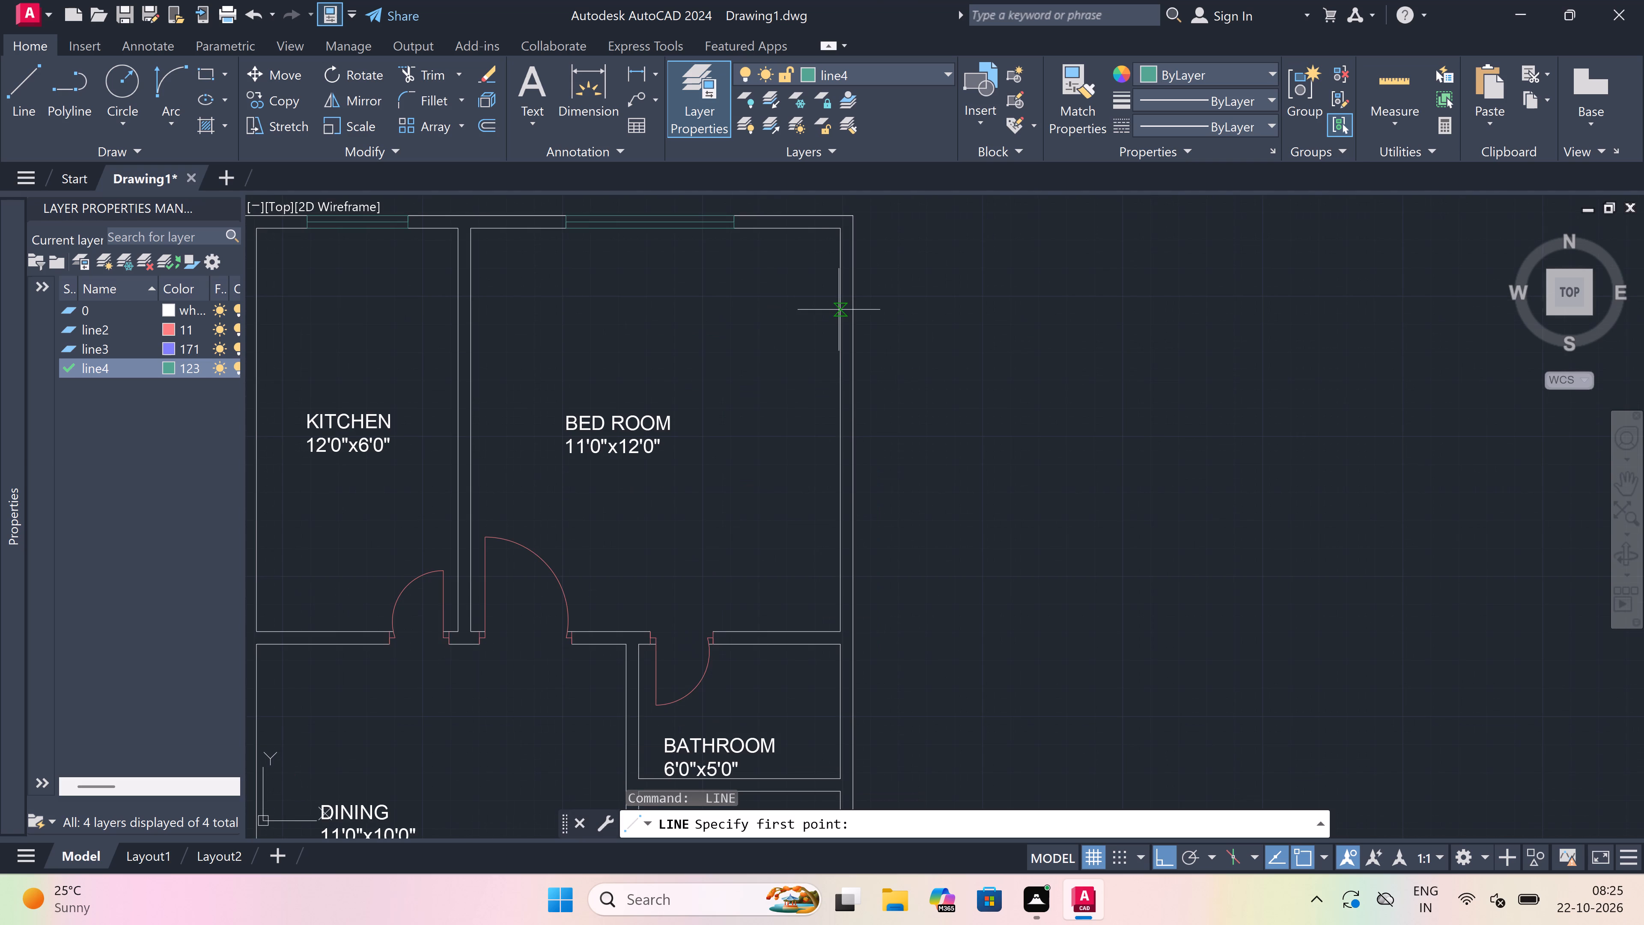
{"action": "left_click", "coordinate": [838, 308]}
{"action": "scroll", "coordinate": [850, 302], "scroll_direction": "up", "scroll_amount": 4}
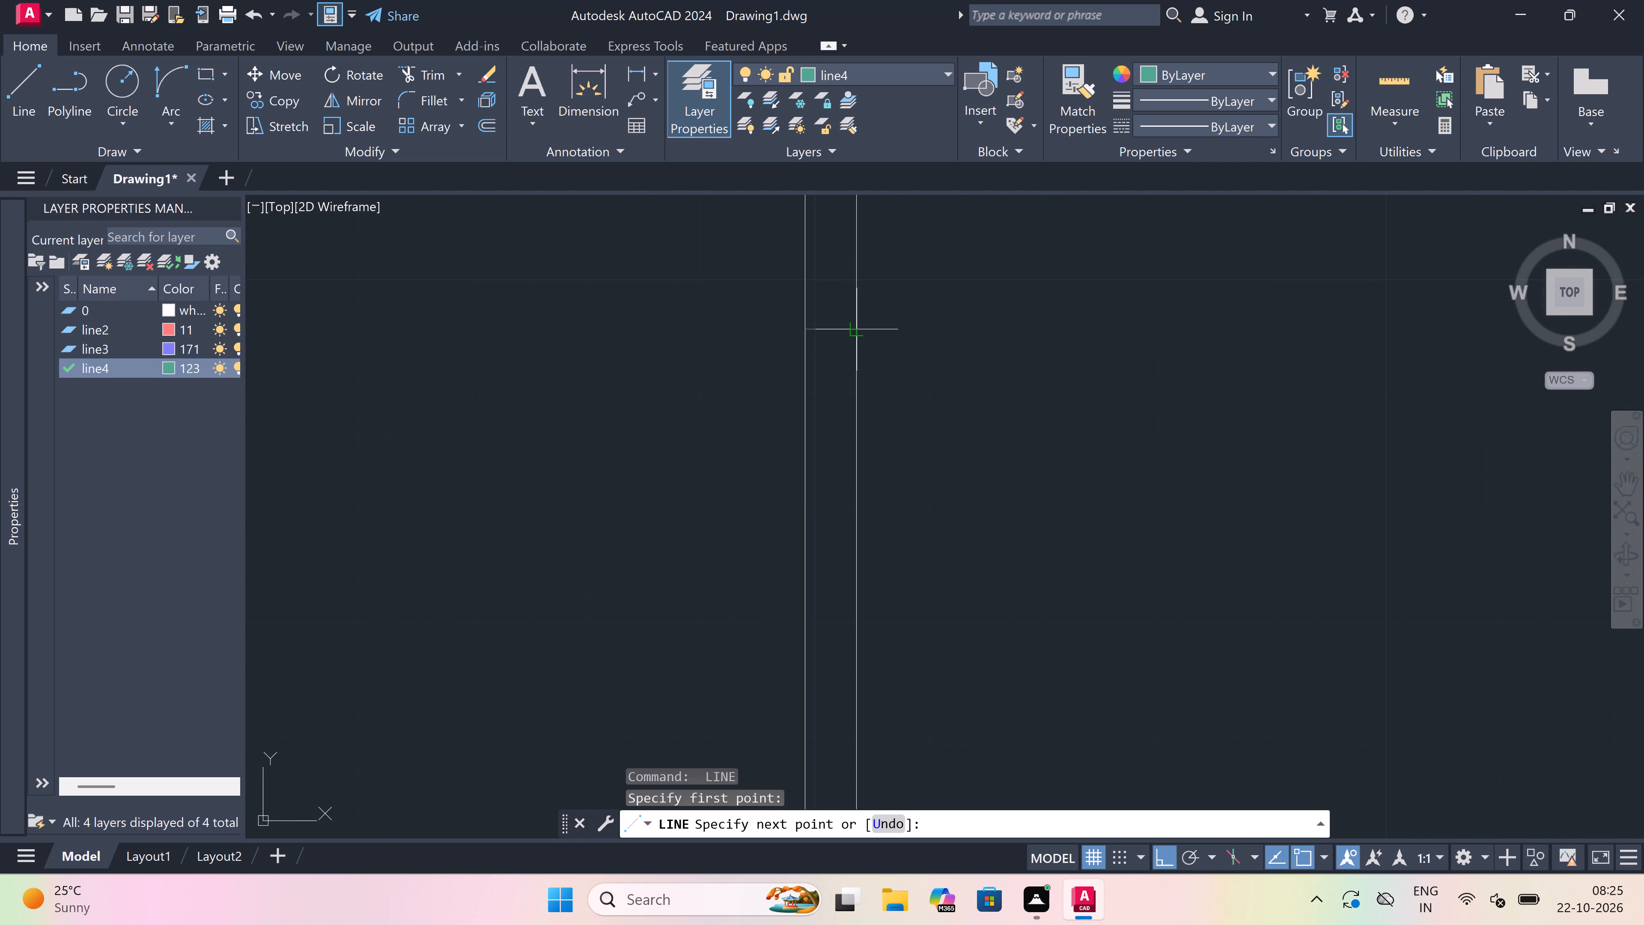
{"action": "left_click", "coordinate": [855, 326]}
{"action": "scroll", "coordinate": [782, 329], "scroll_direction": "up", "scroll_amount": 3}
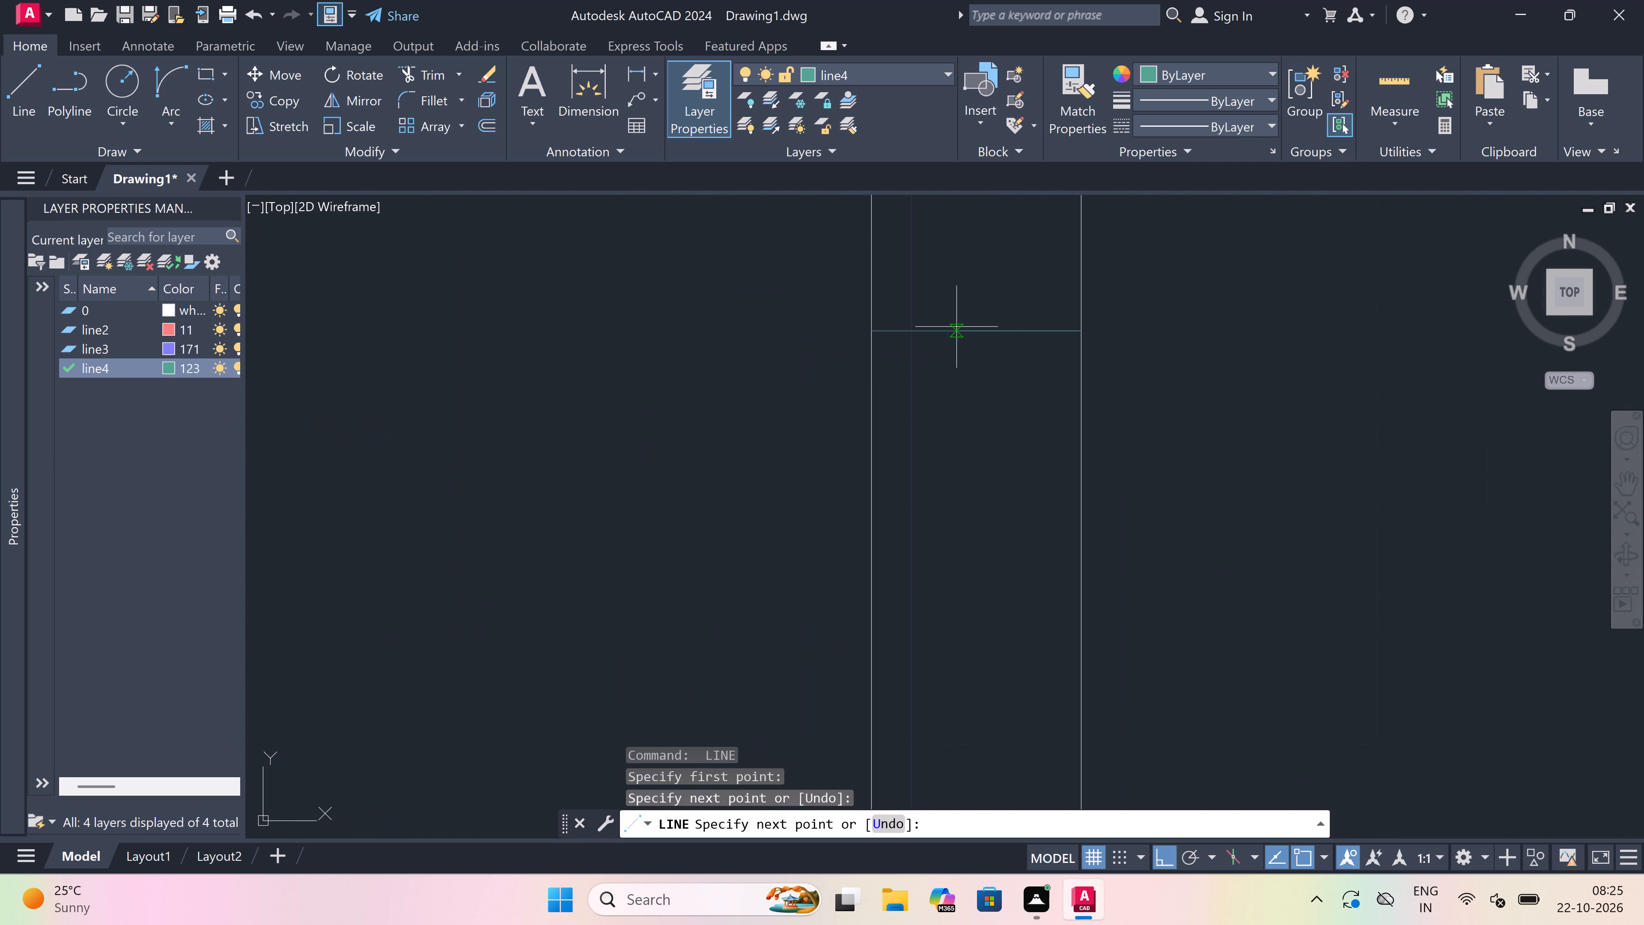
Draw the window's centre line down from the end line's midpoint in 2' and 3' segments, ending with a lower end line across the wall.
{"action": "left_click", "coordinate": [981, 329]}
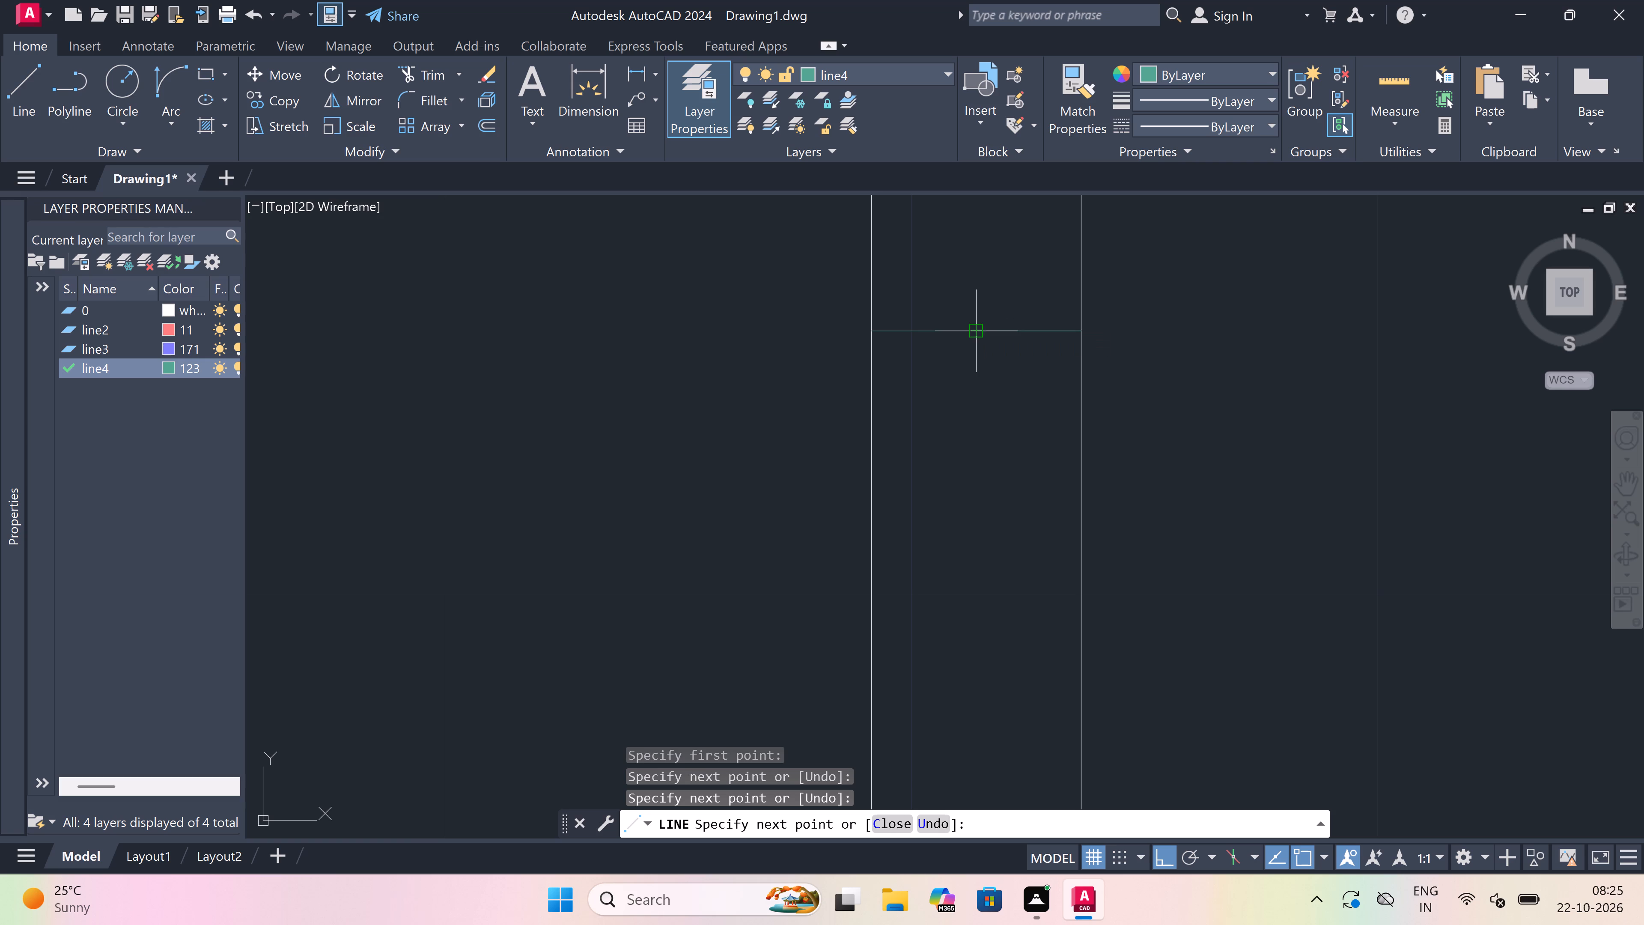
{"action": "scroll", "coordinate": [981, 329], "scroll_direction": "down", "scroll_amount": 5}
{"action": "scroll", "coordinate": [982, 381], "scroll_direction": "up", "scroll_amount": 3}
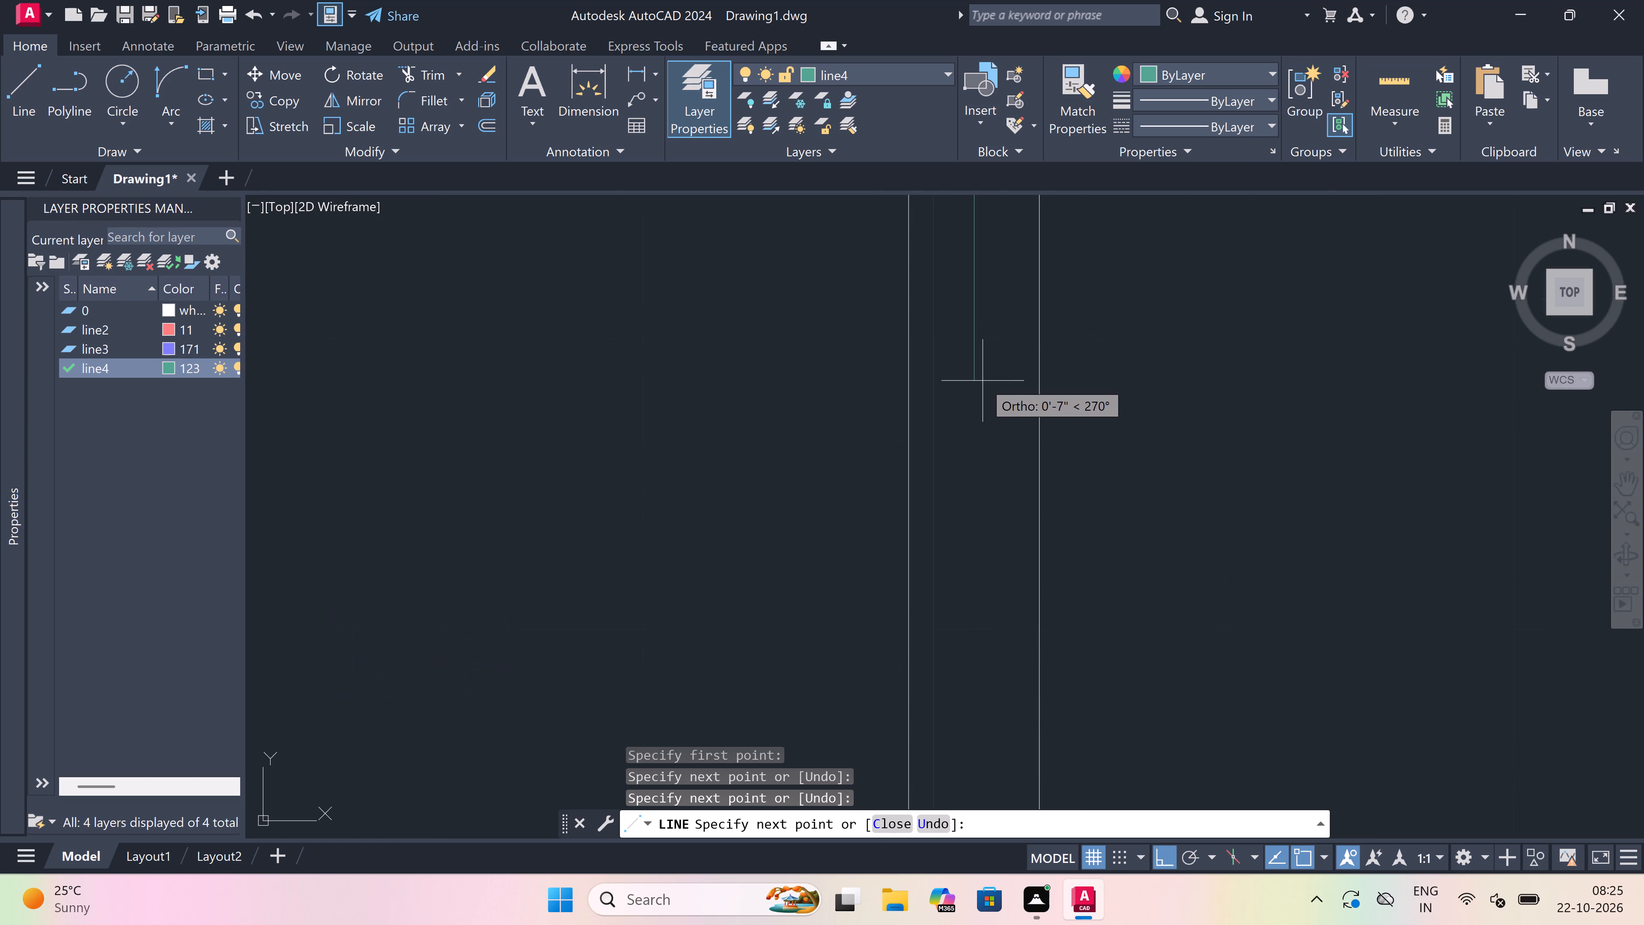
{"action": "type", "text": "2'"}
{"action": "key", "text": "space"}
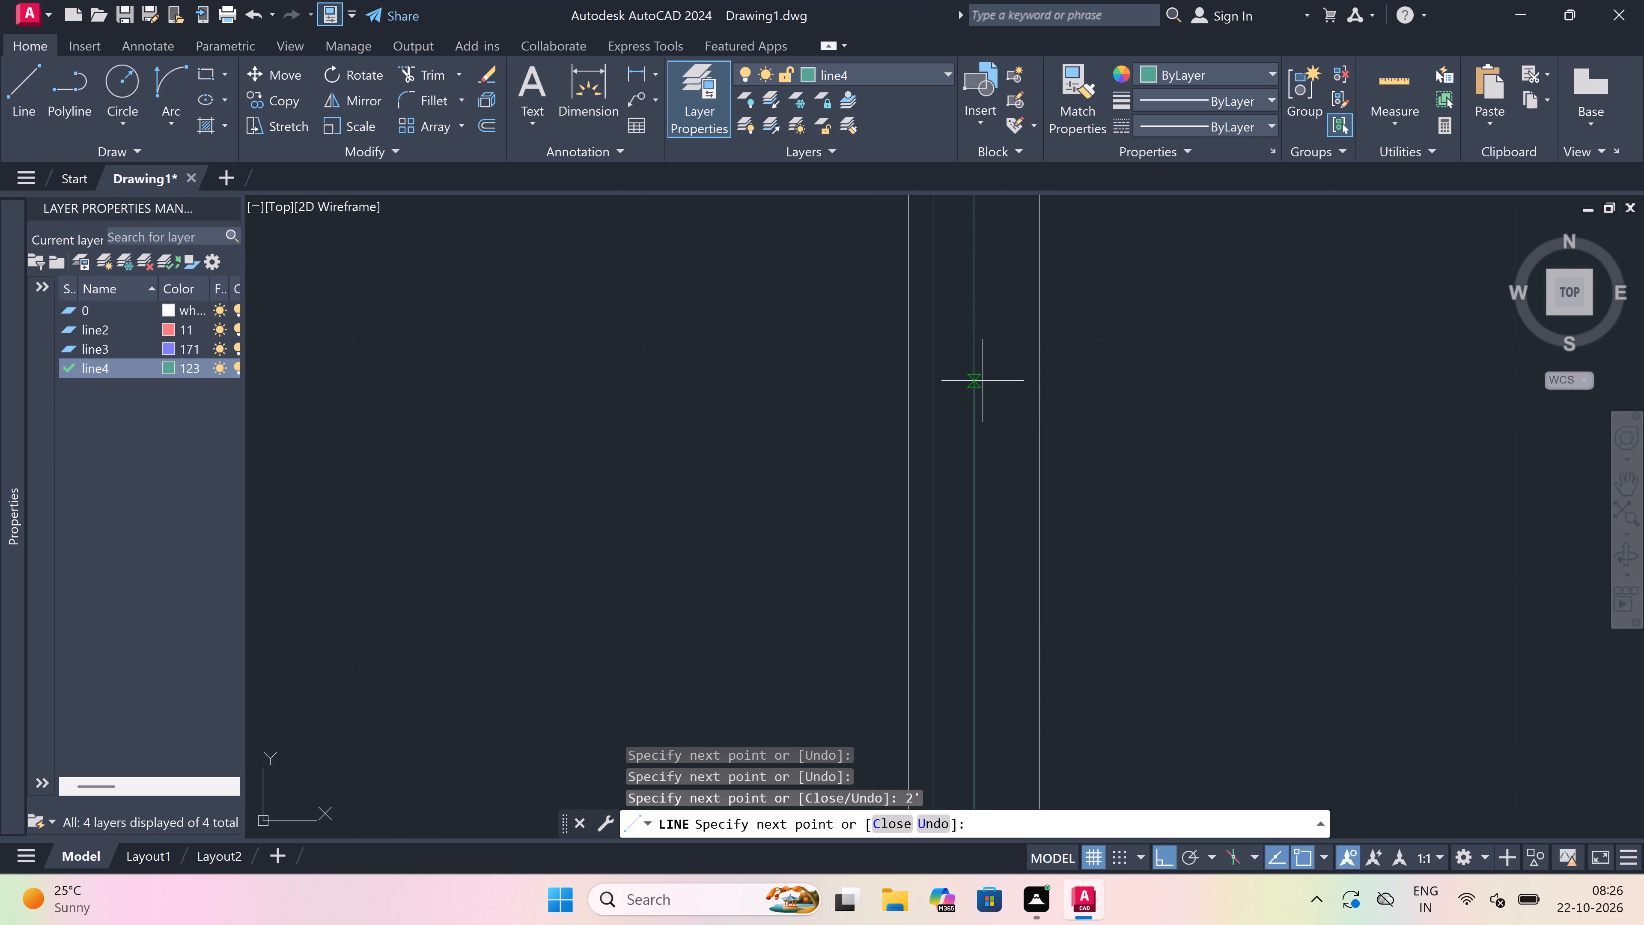
{"action": "scroll", "coordinate": [982, 381], "scroll_direction": "down", "scroll_amount": 5}
{"action": "scroll", "coordinate": [969, 438], "scroll_direction": "up", "scroll_amount": 2}
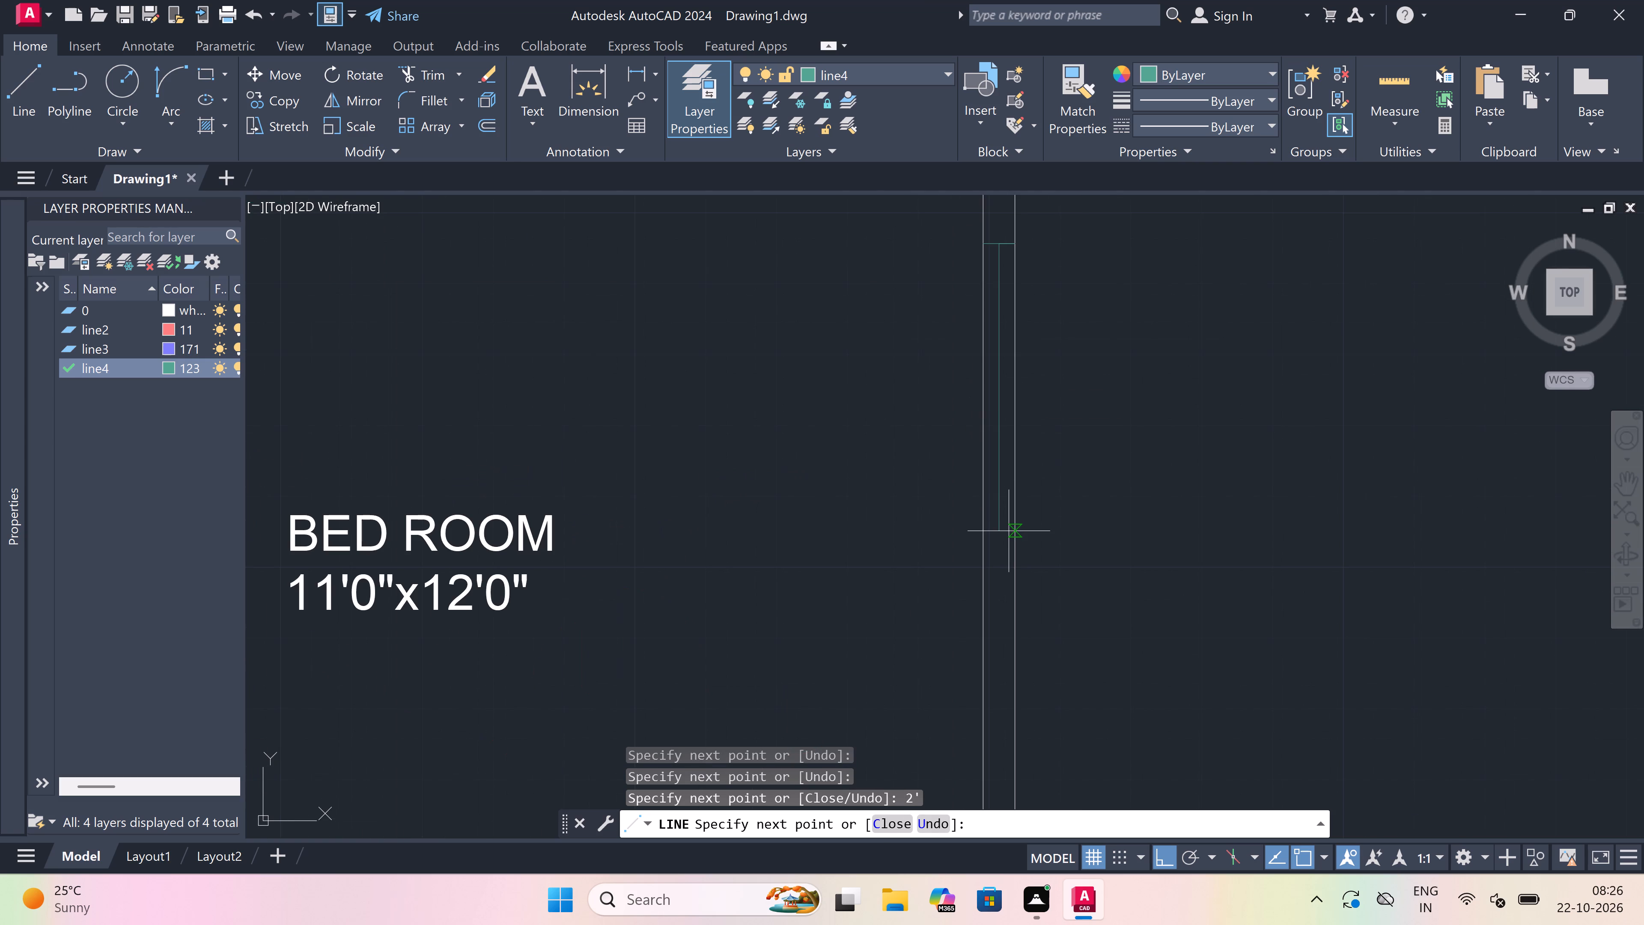
{"action": "type", "text": "3'"}
{"action": "key", "text": "space"}
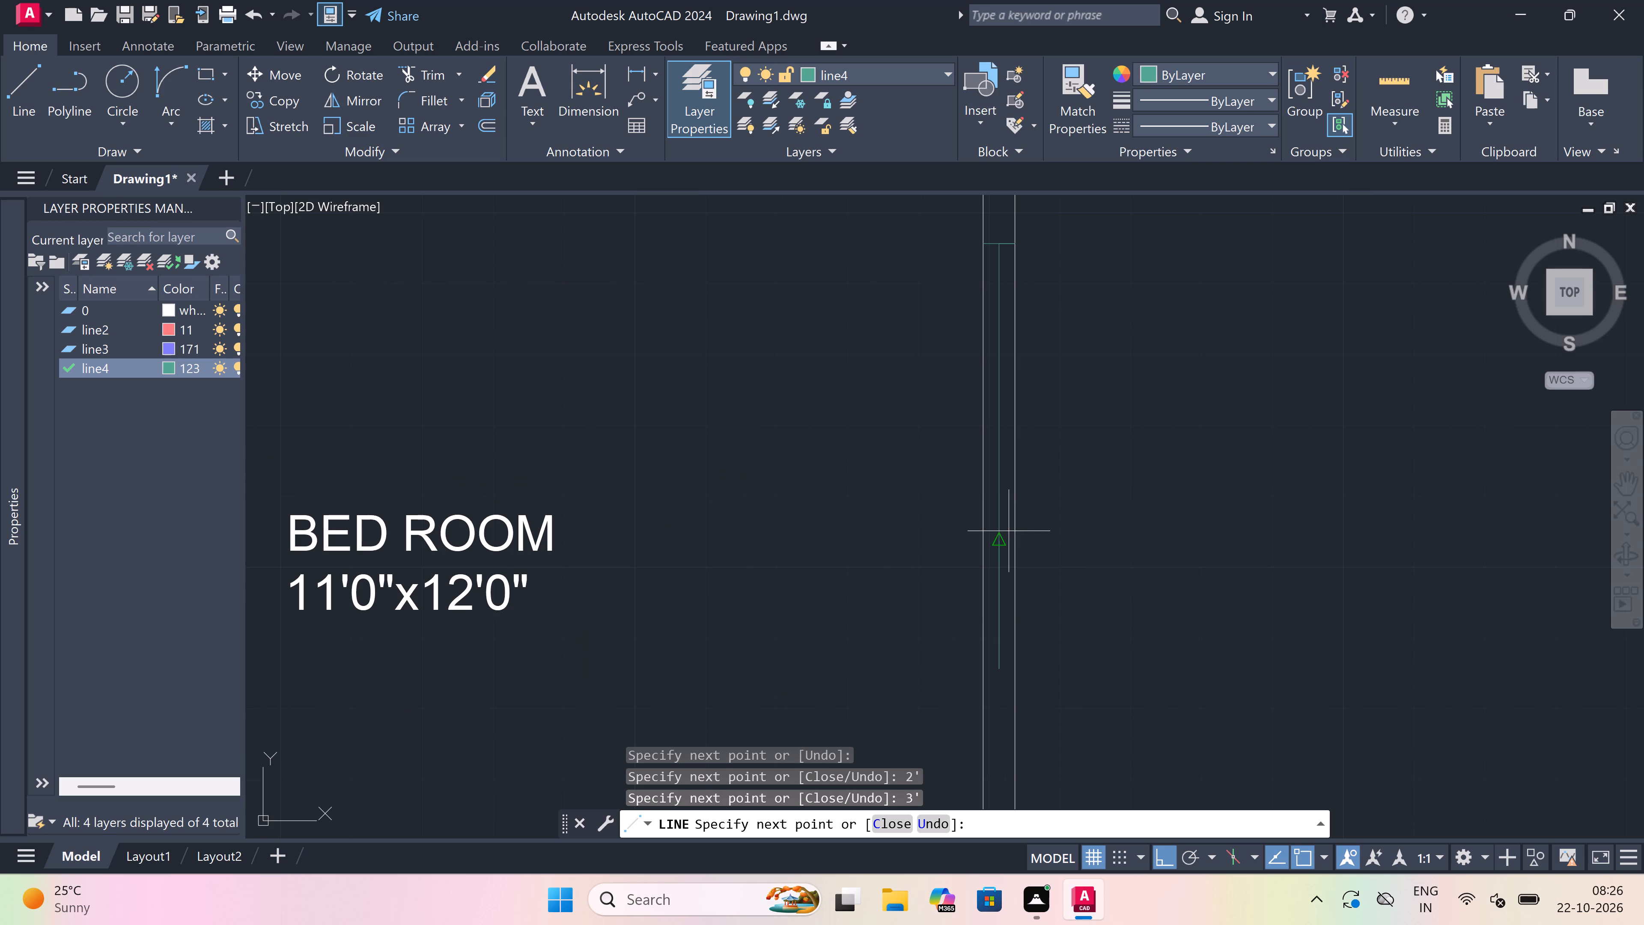
{"action": "scroll", "coordinate": [995, 675], "scroll_direction": "up", "scroll_amount": 3}
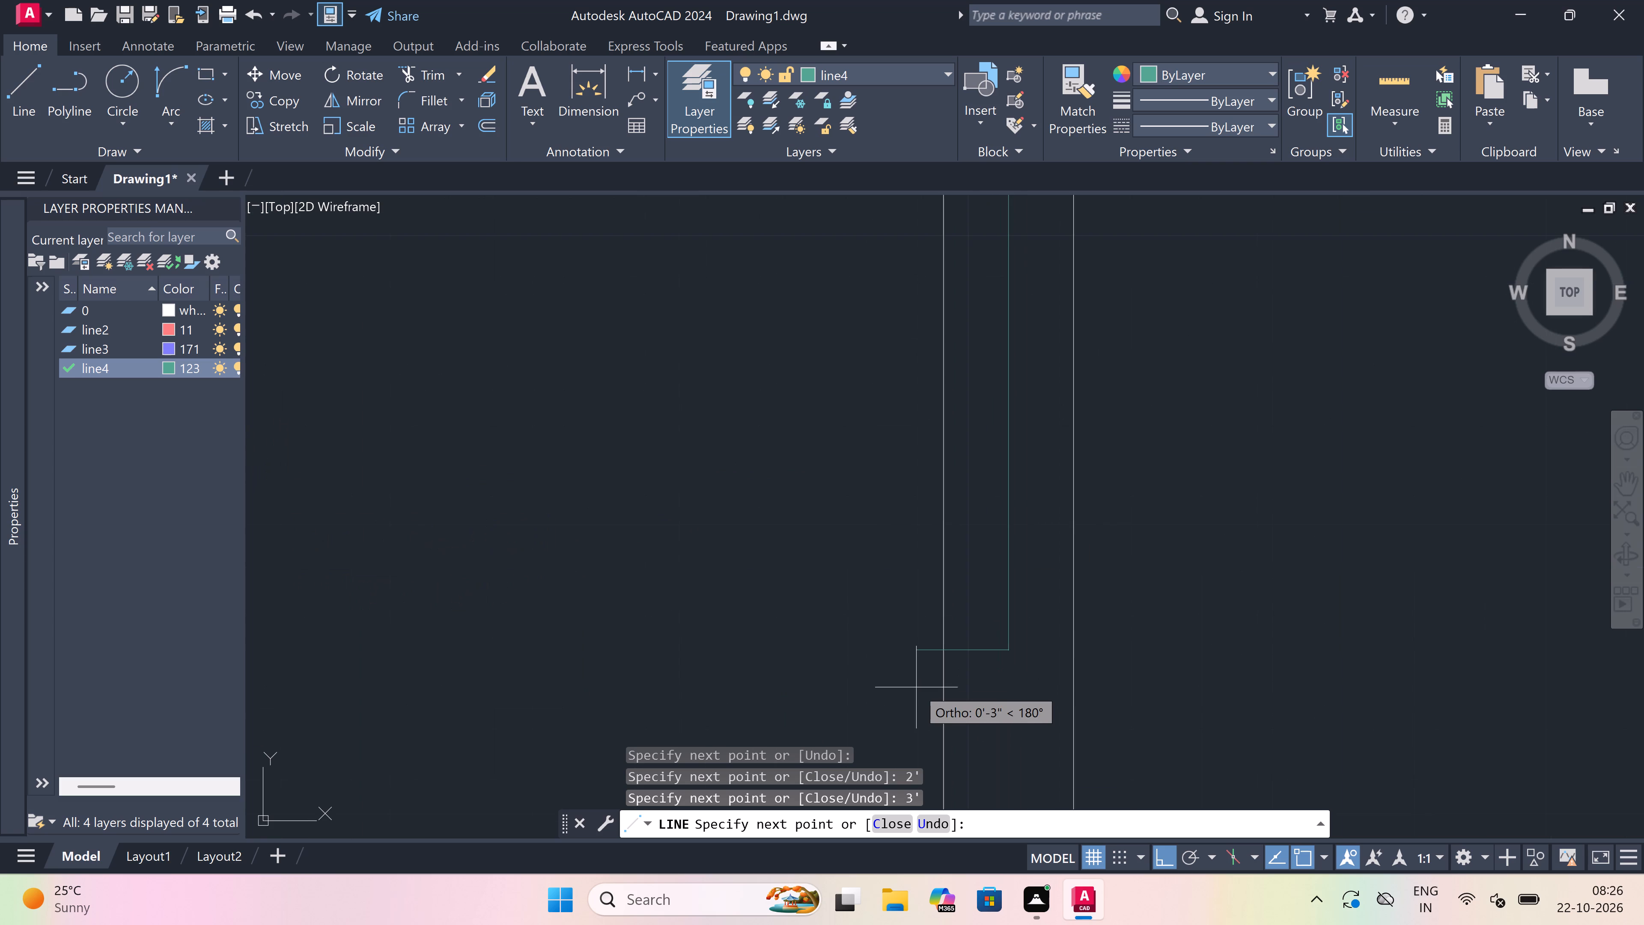
{"action": "left_click", "coordinate": [938, 647]}
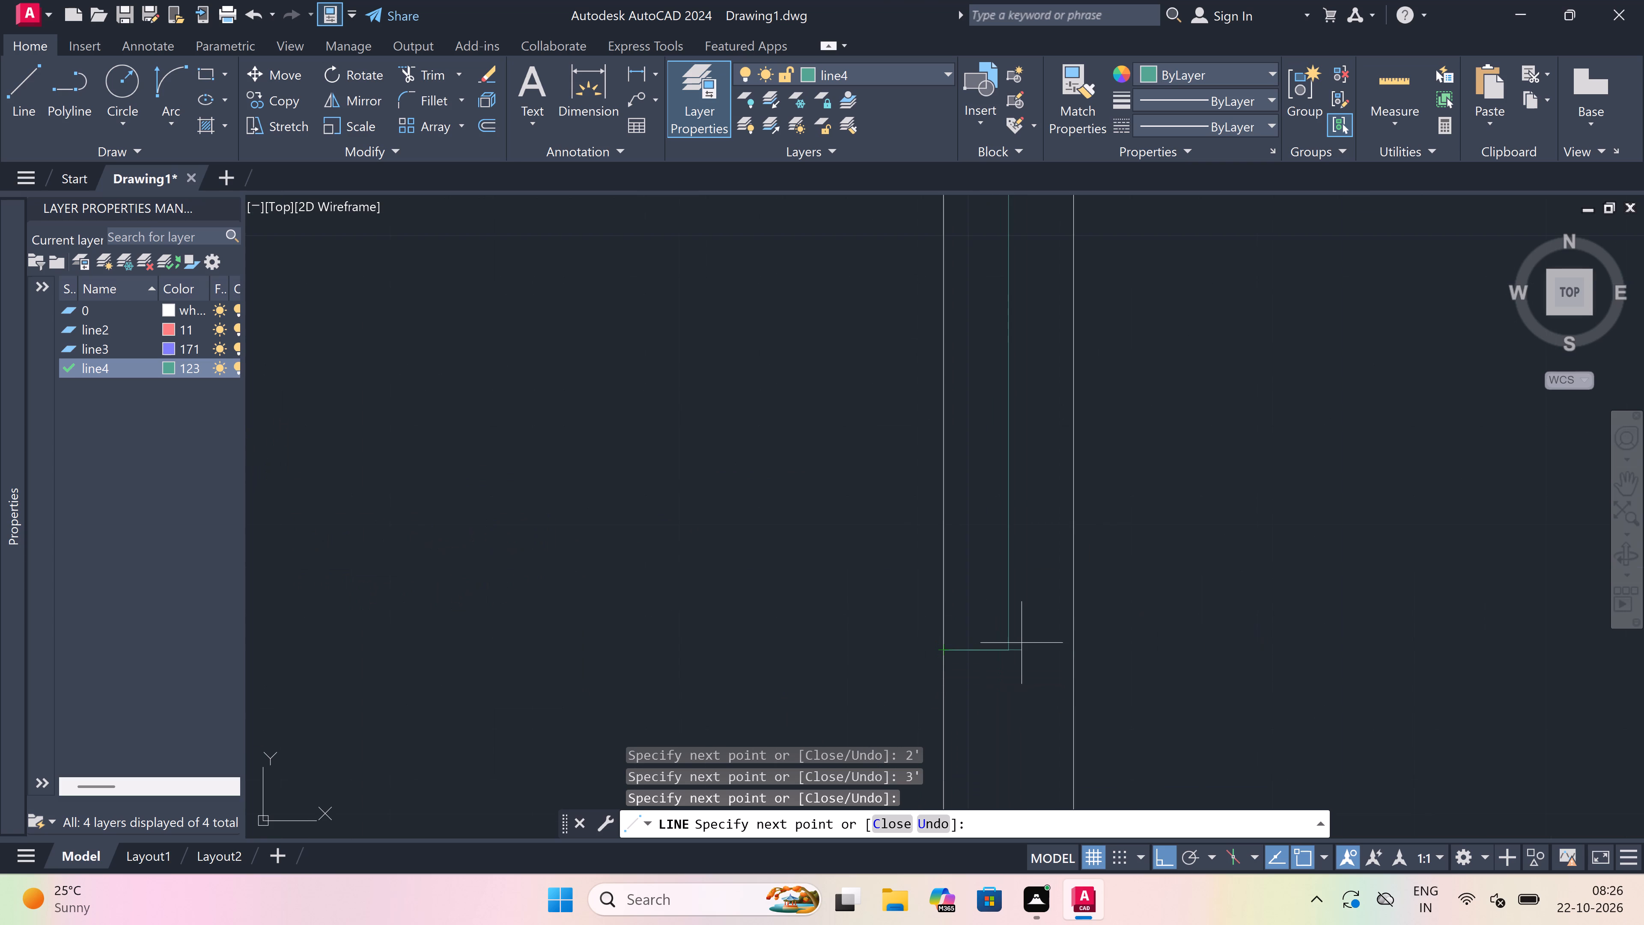
{"action": "left_click", "coordinate": [1069, 654]}
{"action": "key", "text": "Escape"}
Trim the inner and outer side-wall lines between the end lines of the right bed room's 5' window.
{"action": "type", "text": "tr"}
{"action": "key", "text": "space"}
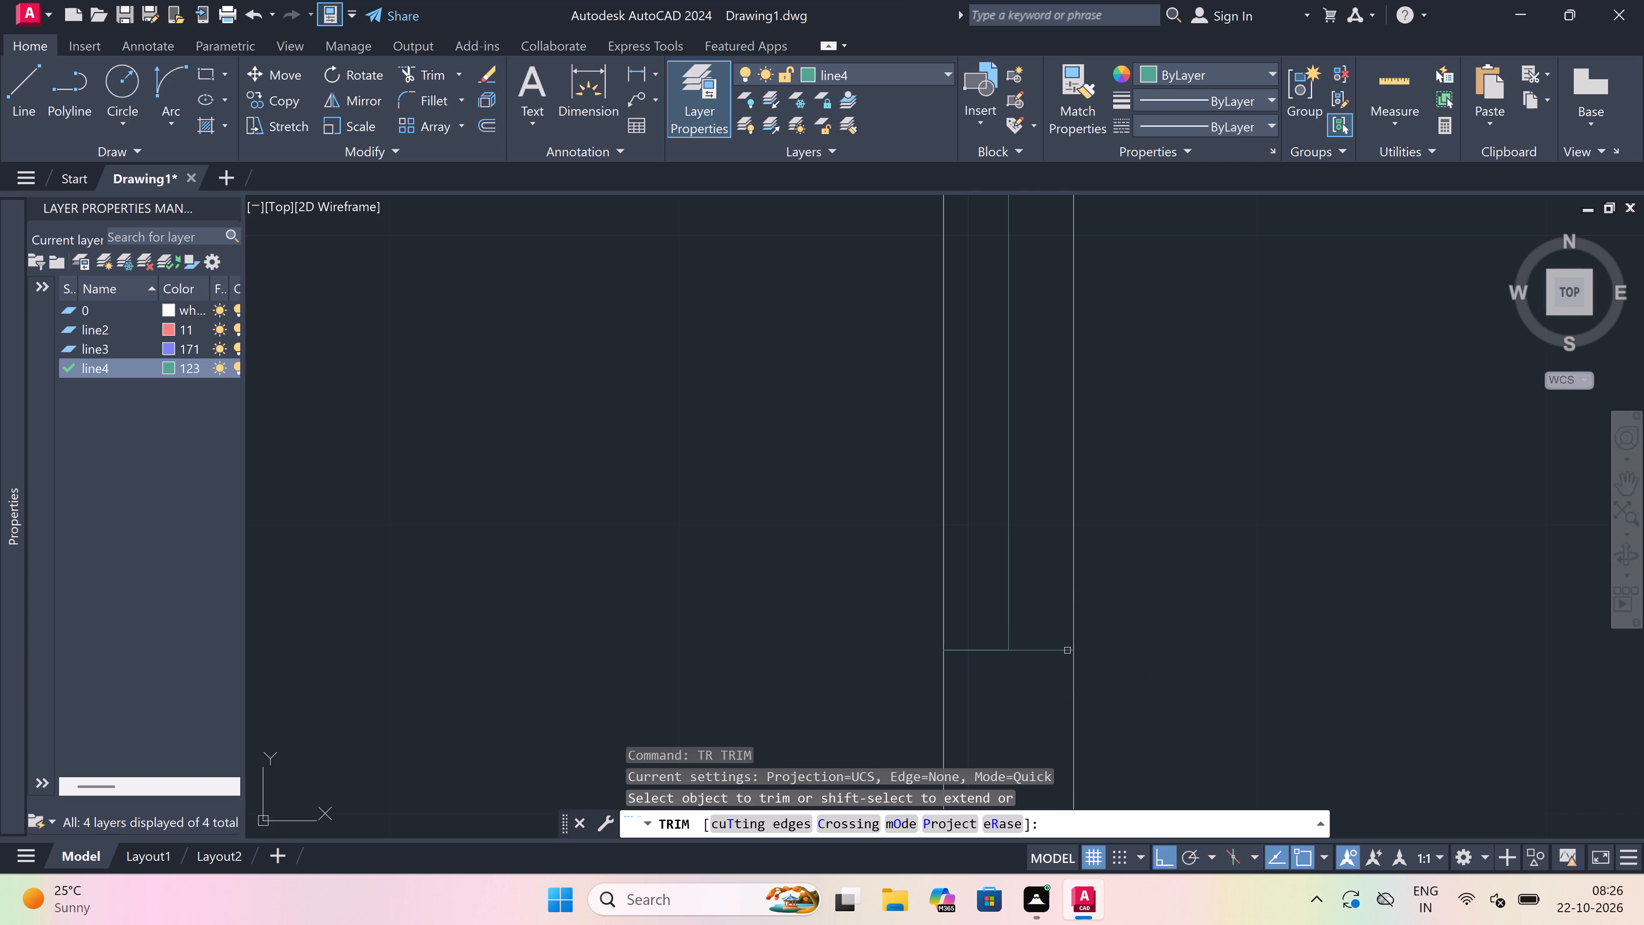
{"action": "scroll", "coordinate": [1048, 668], "scroll_direction": "down", "scroll_amount": 3}
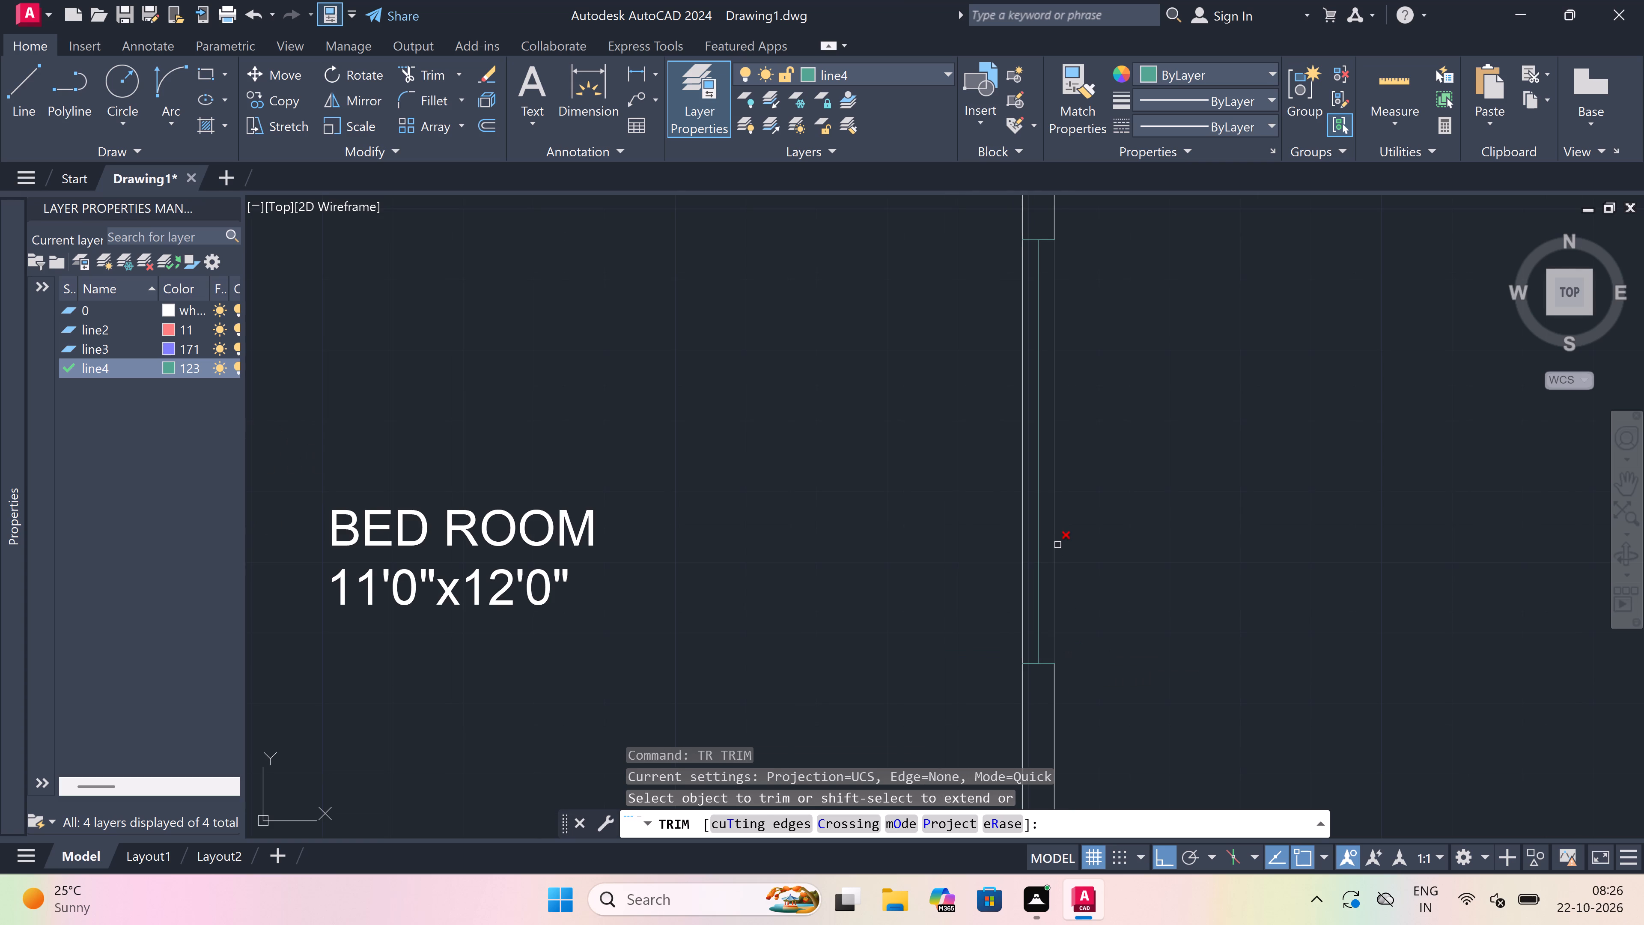
{"action": "left_click", "coordinate": [1056, 543]}
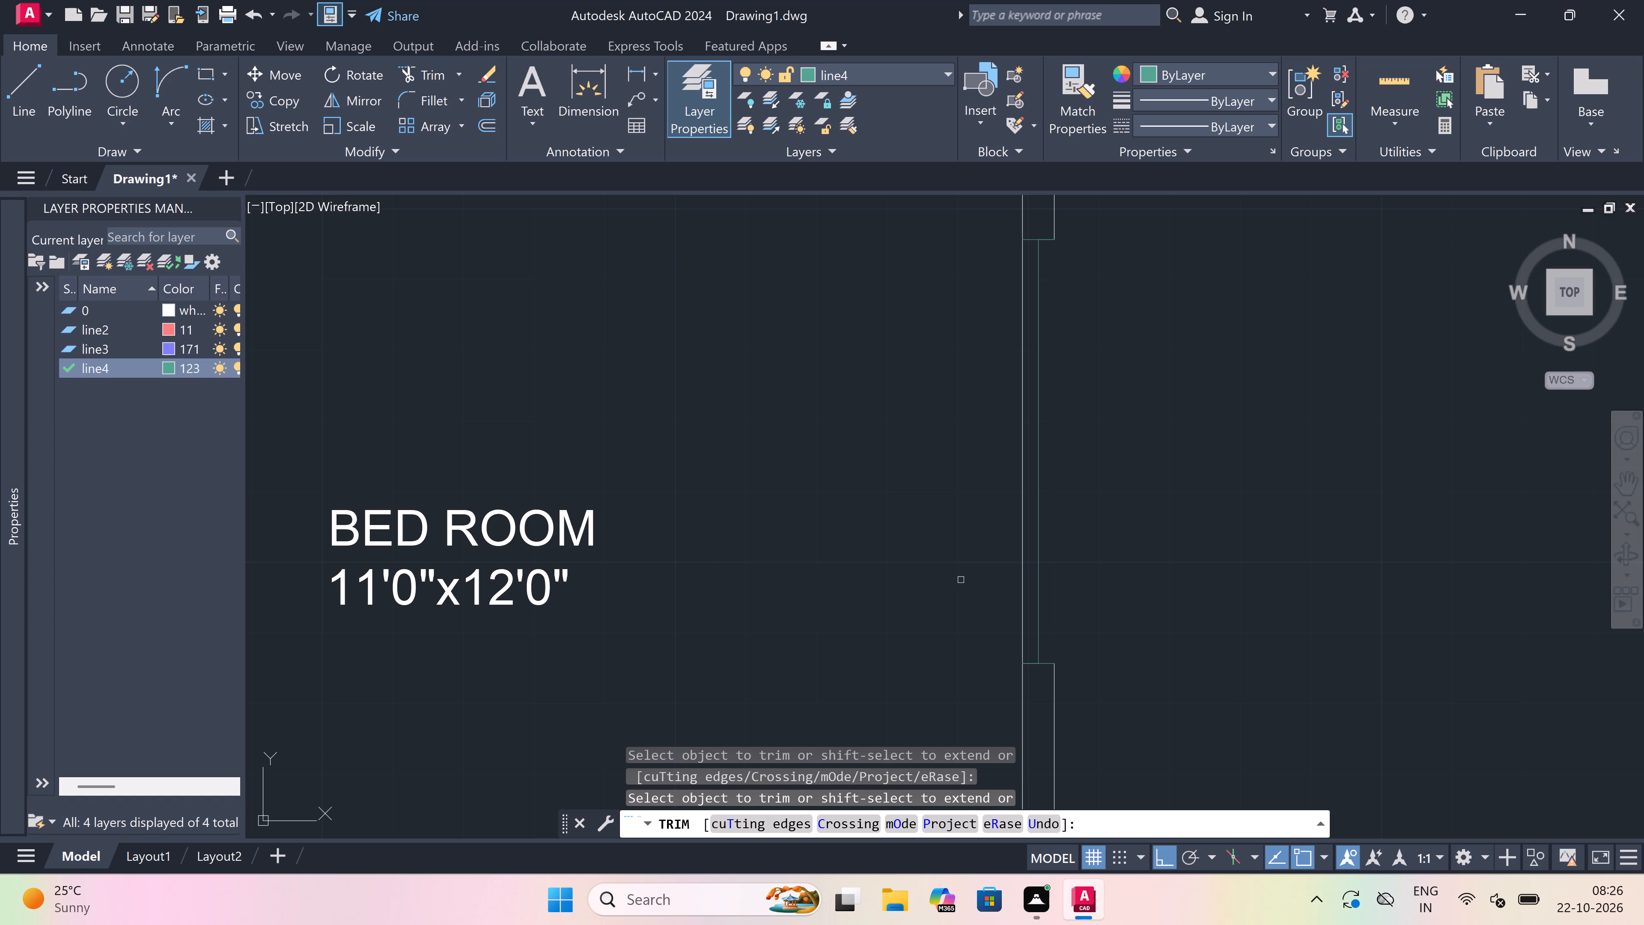
{"action": "left_click", "coordinate": [1022, 536]}
{"action": "key", "text": "Escape"}
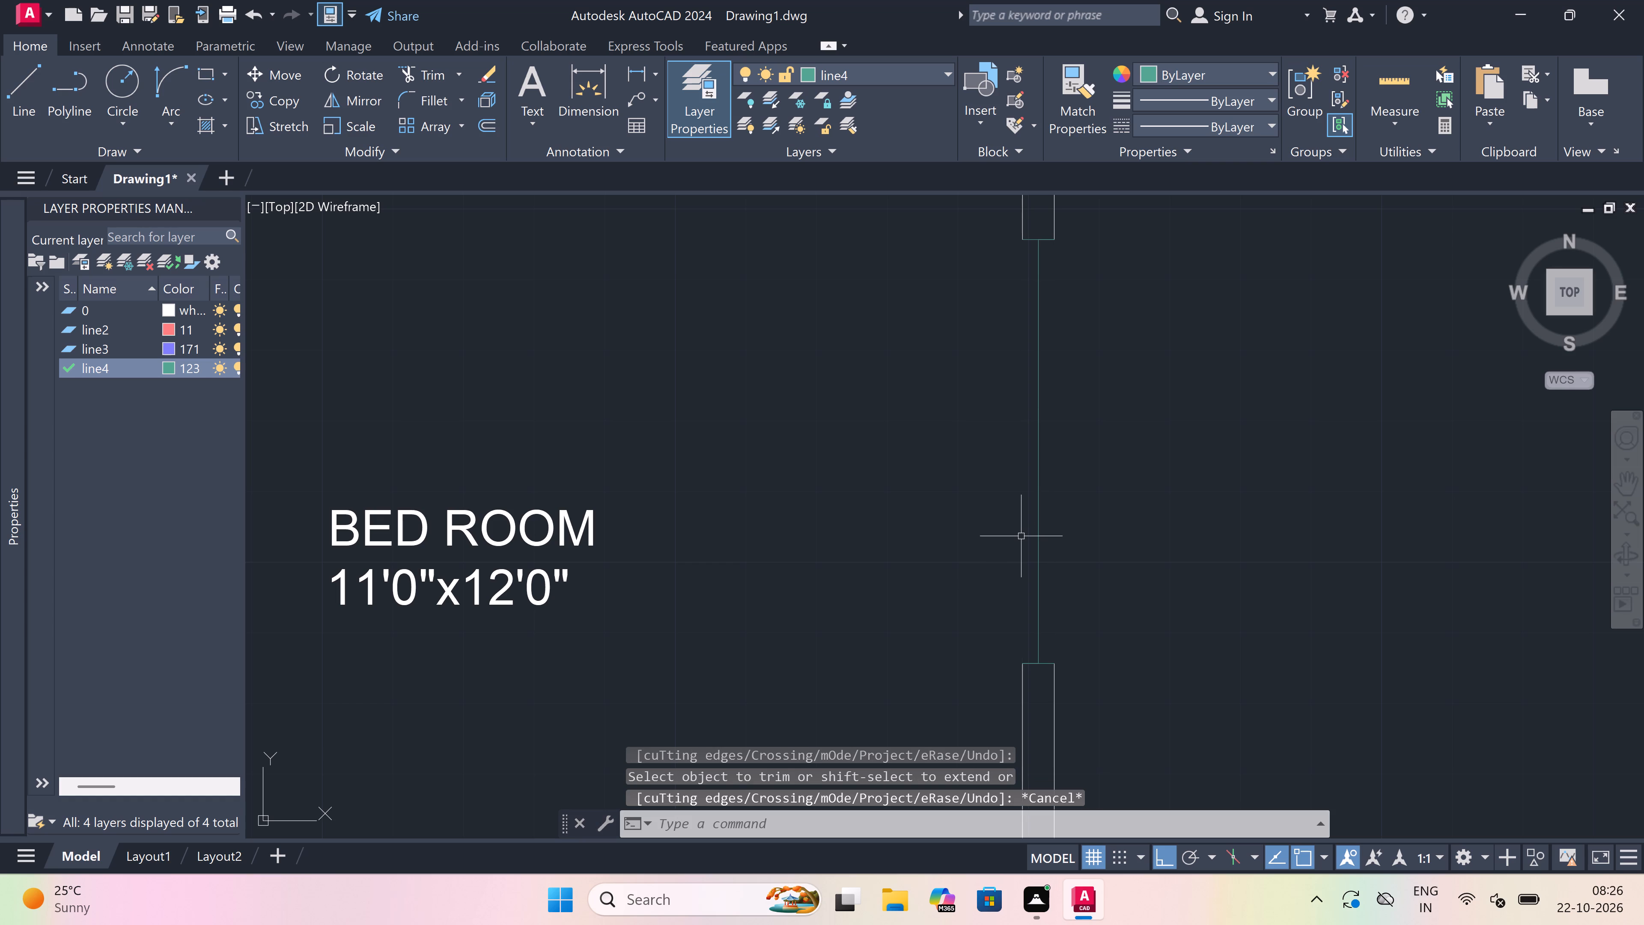
Draw the inner and outer window lines across the 5' opening in the right bed room's side wall.
{"action": "key", "text": "l"}
{"action": "key", "text": "space"}
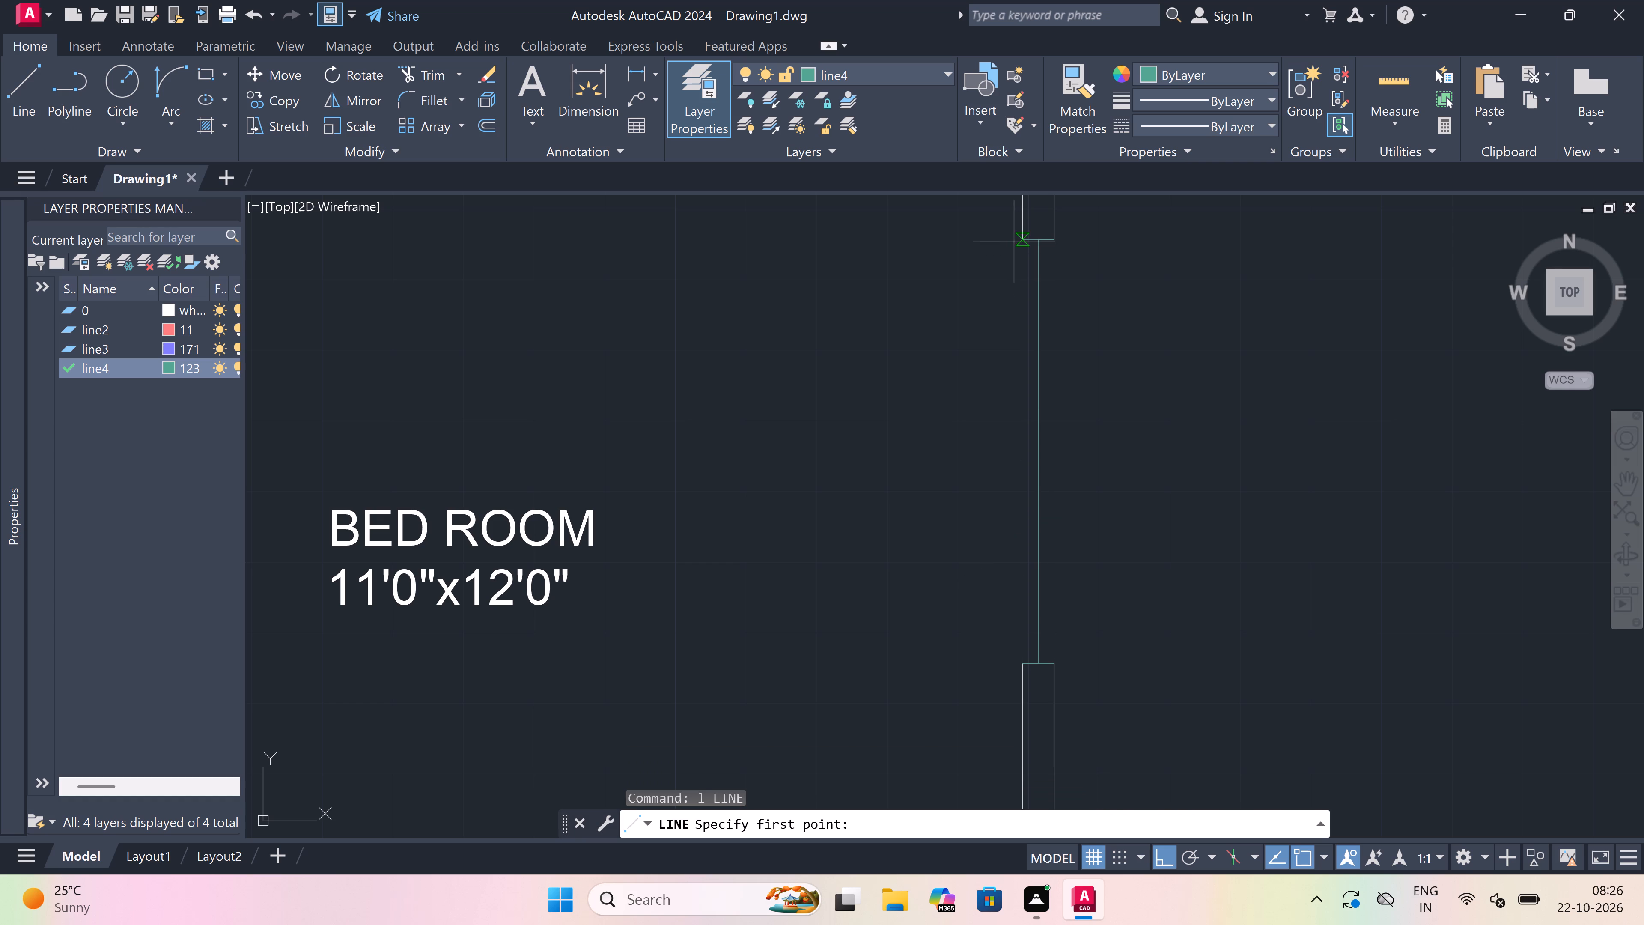
{"action": "double_click", "coordinate": [1019, 236]}
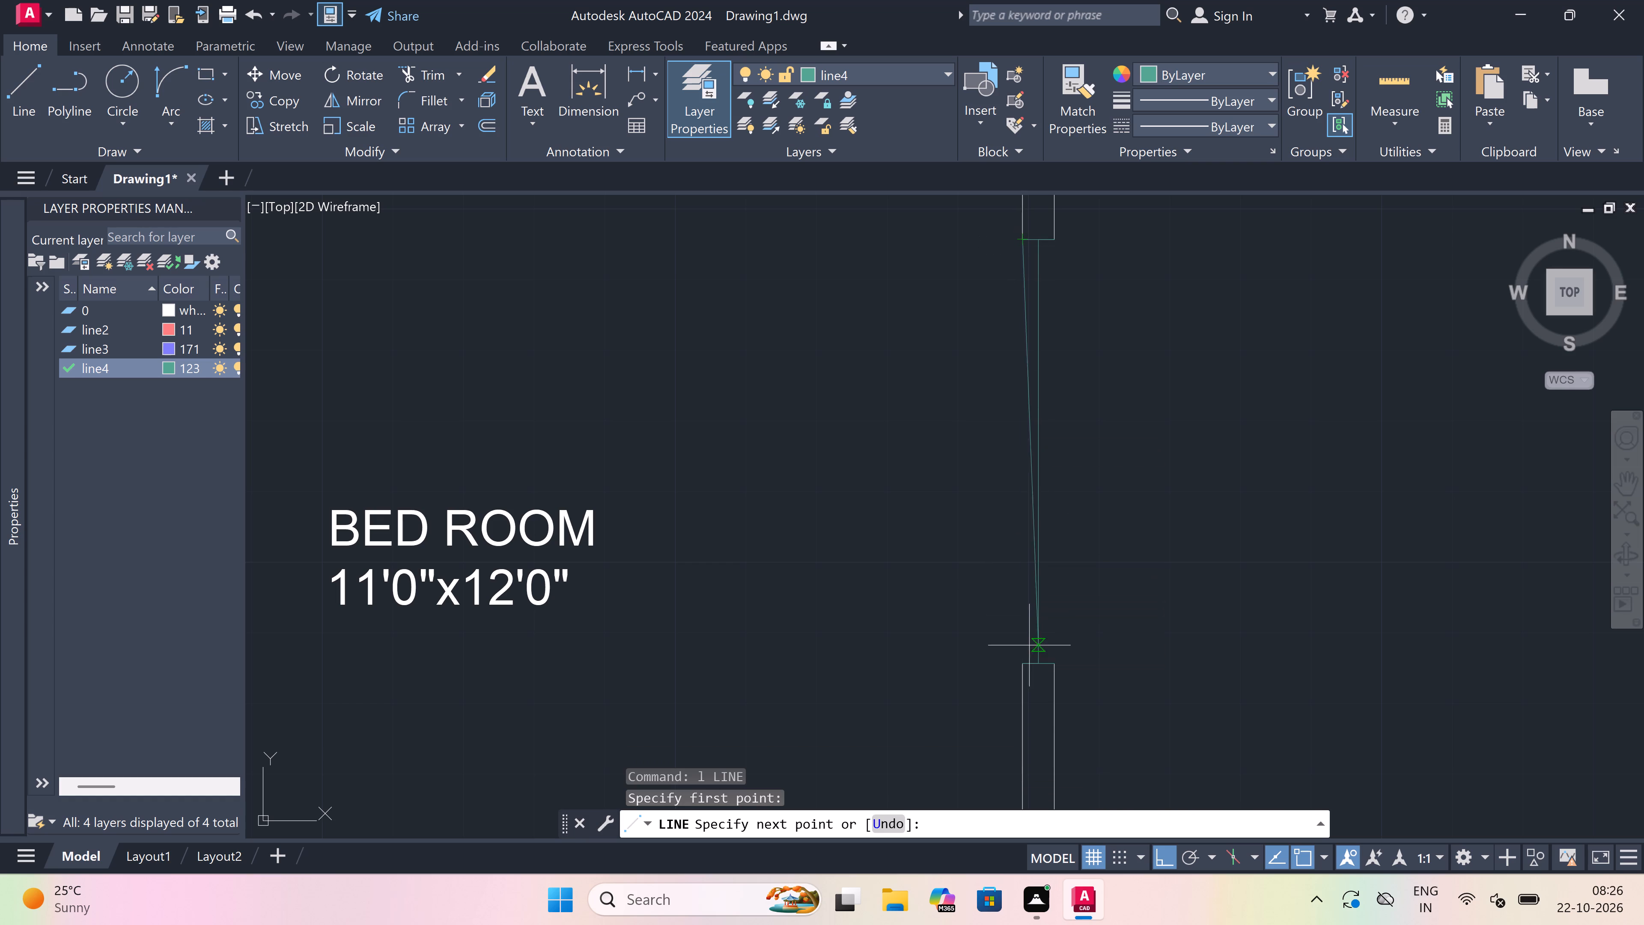
{"action": "left_click", "coordinate": [1022, 664]}
{"action": "key", "text": "Escape"}
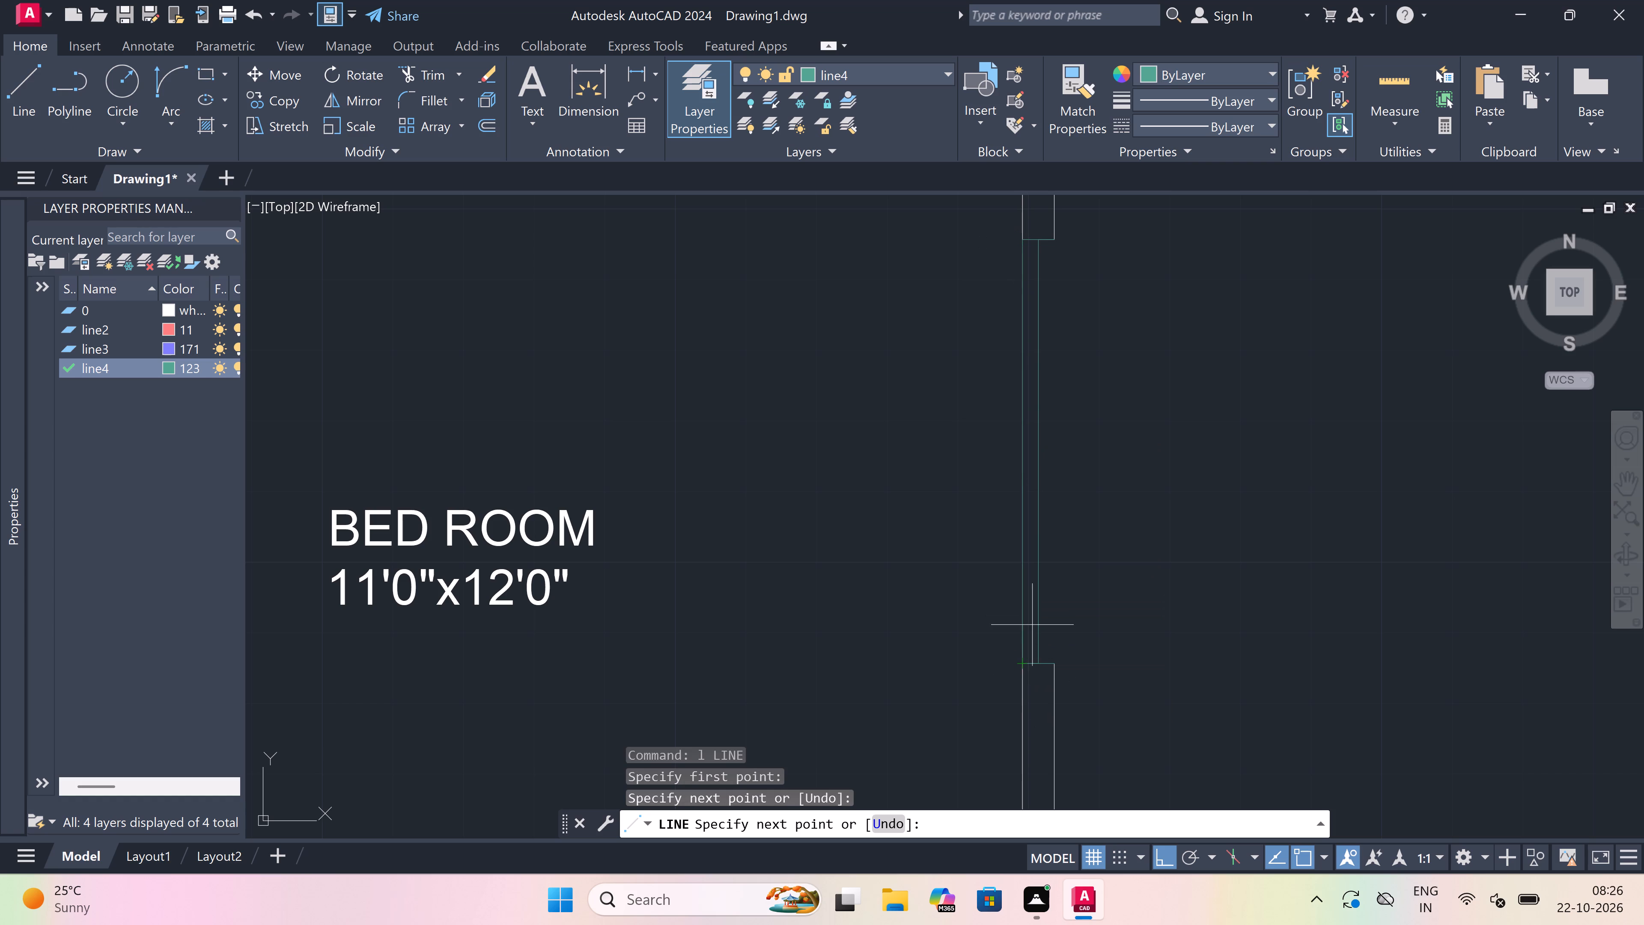
{"action": "key", "text": "space"}
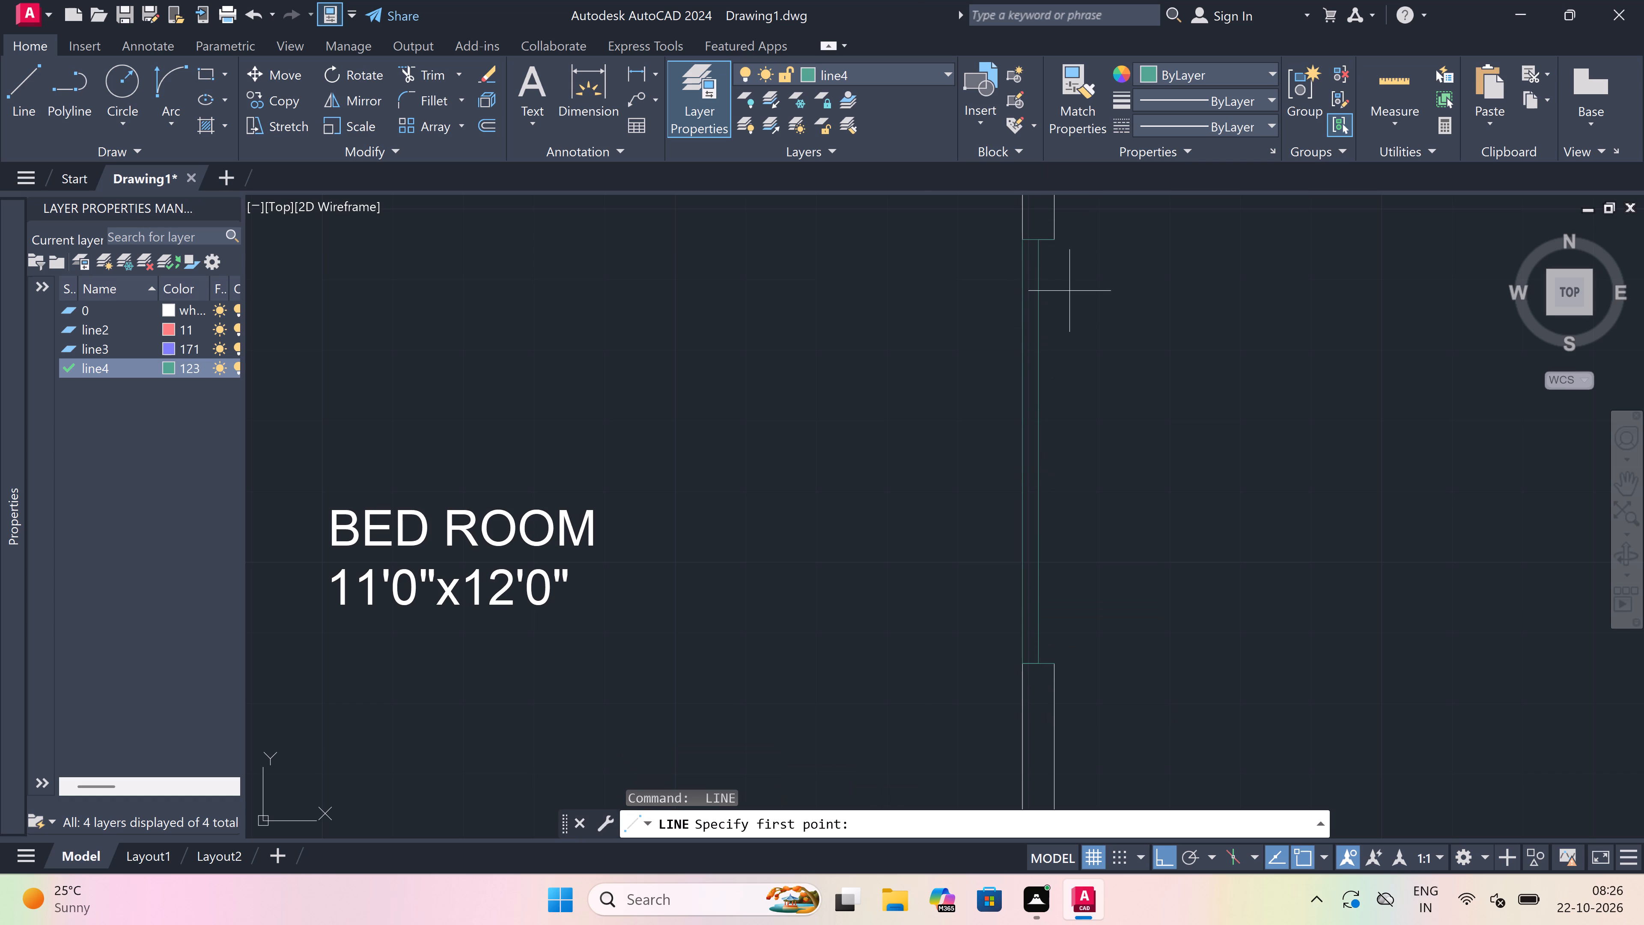
{"action": "left_click", "coordinate": [1055, 243]}
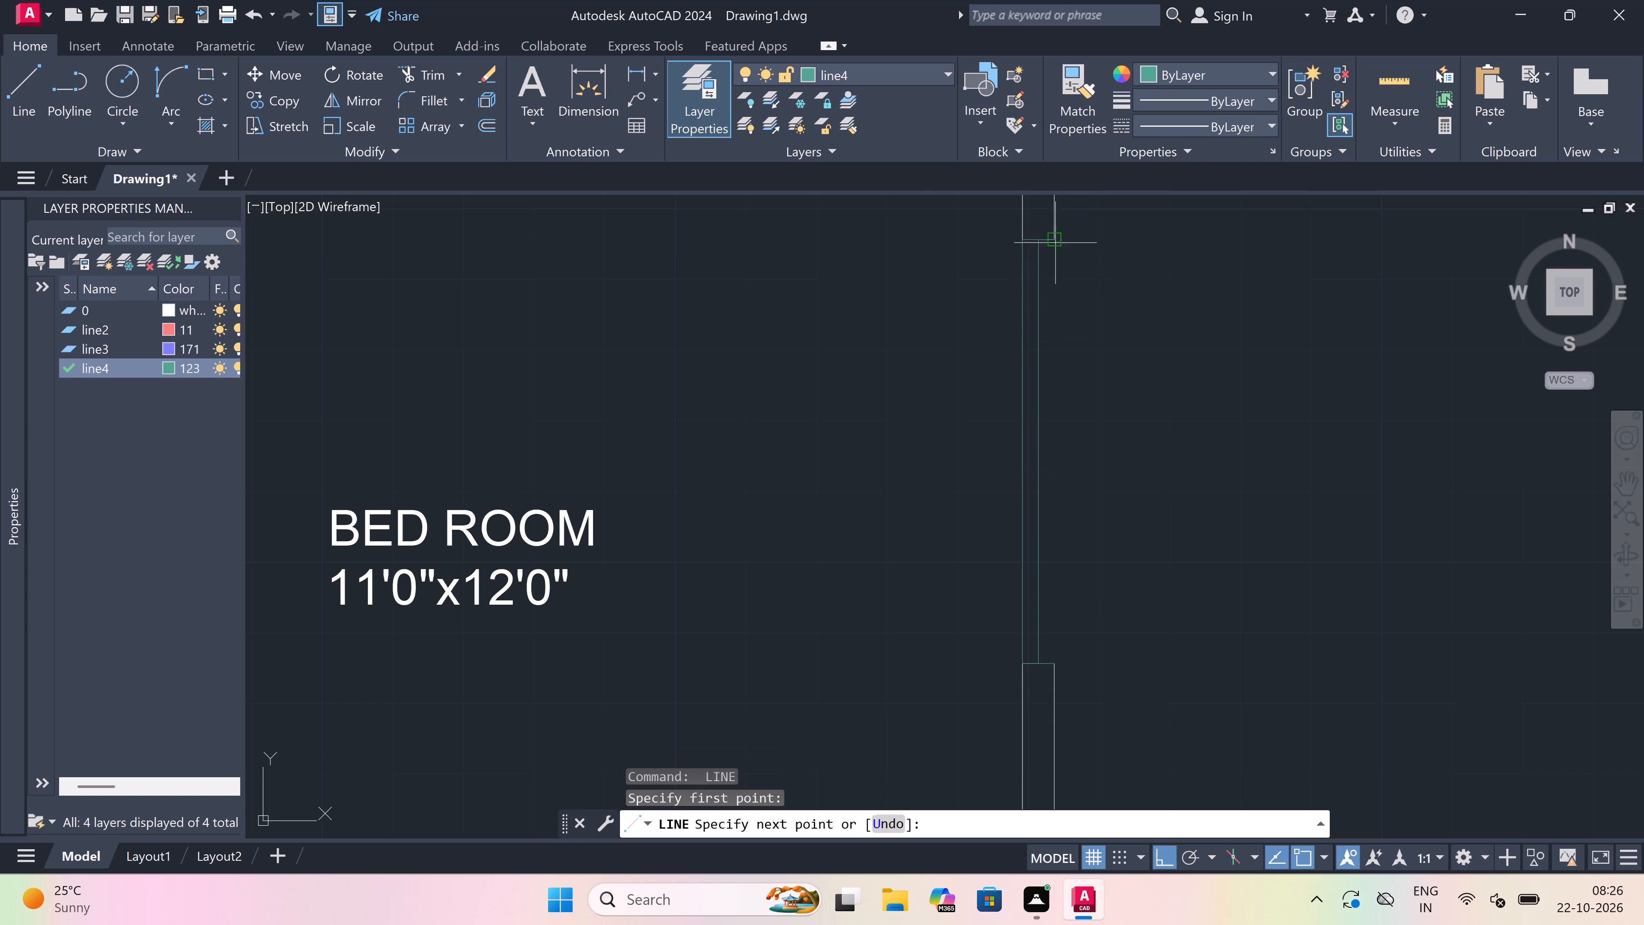
{"action": "left_click", "coordinate": [1055, 669]}
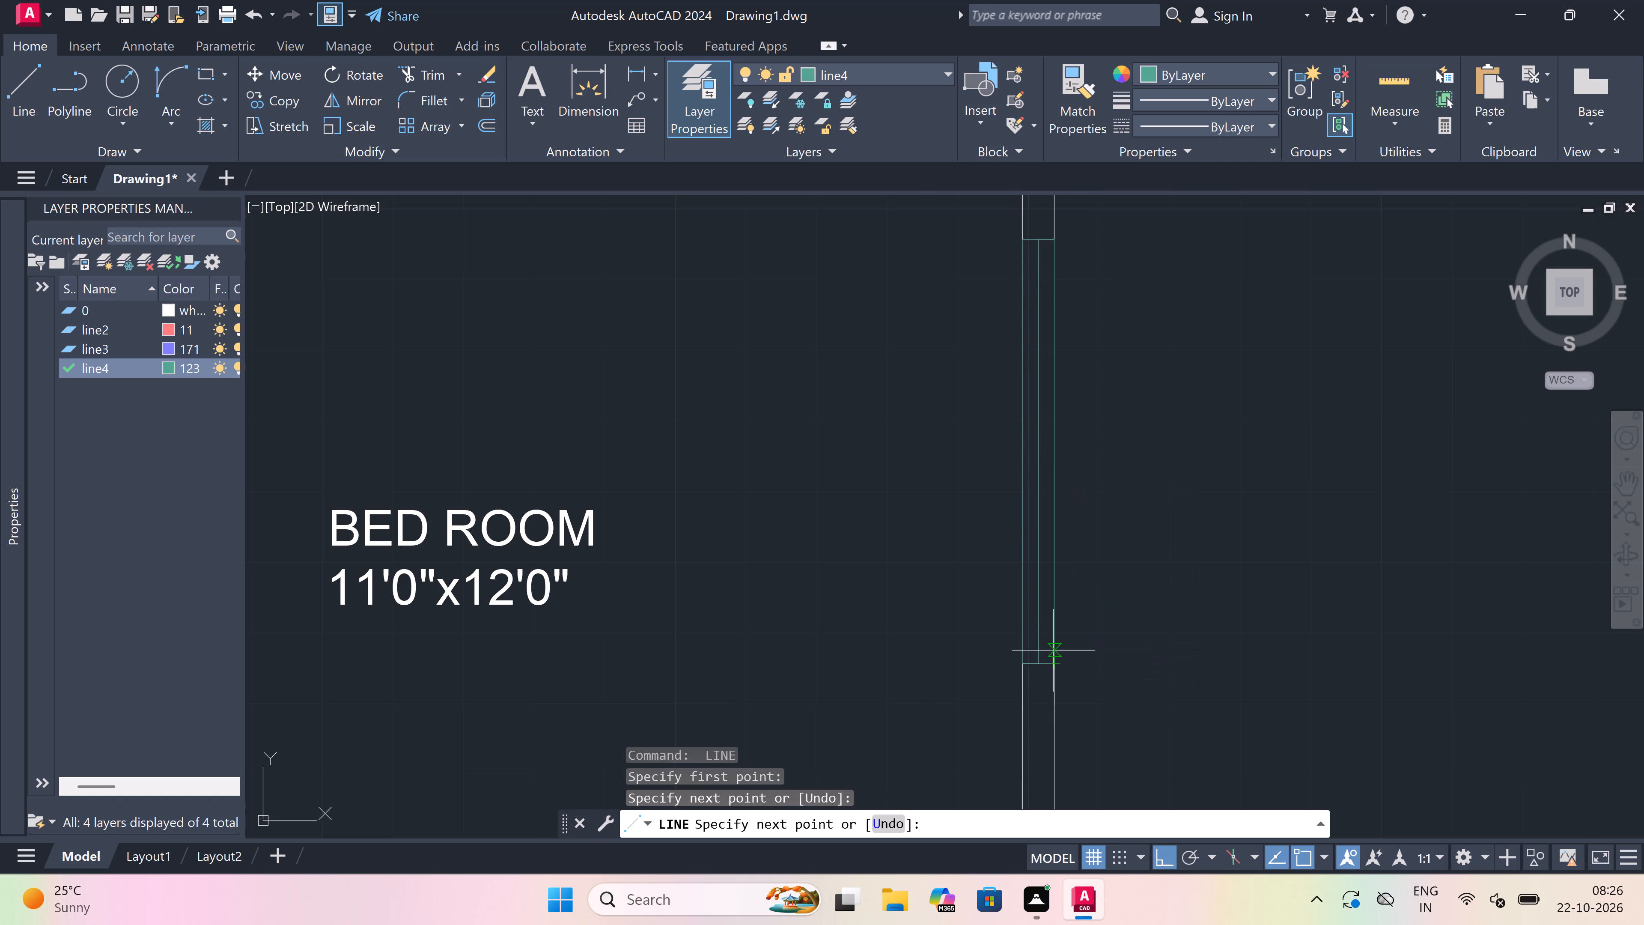
{"action": "key", "text": "Escape"}
Draw a window in the outer side wall of the right 6'0"x5'0" bathroom, with a 2' centre line and end lines across the wall.
{"action": "scroll", "coordinate": [951, 386], "scroll_direction": "down", "scroll_amount": 6}
{"action": "scroll", "coordinate": [958, 444], "scroll_direction": "up", "scroll_amount": 2}
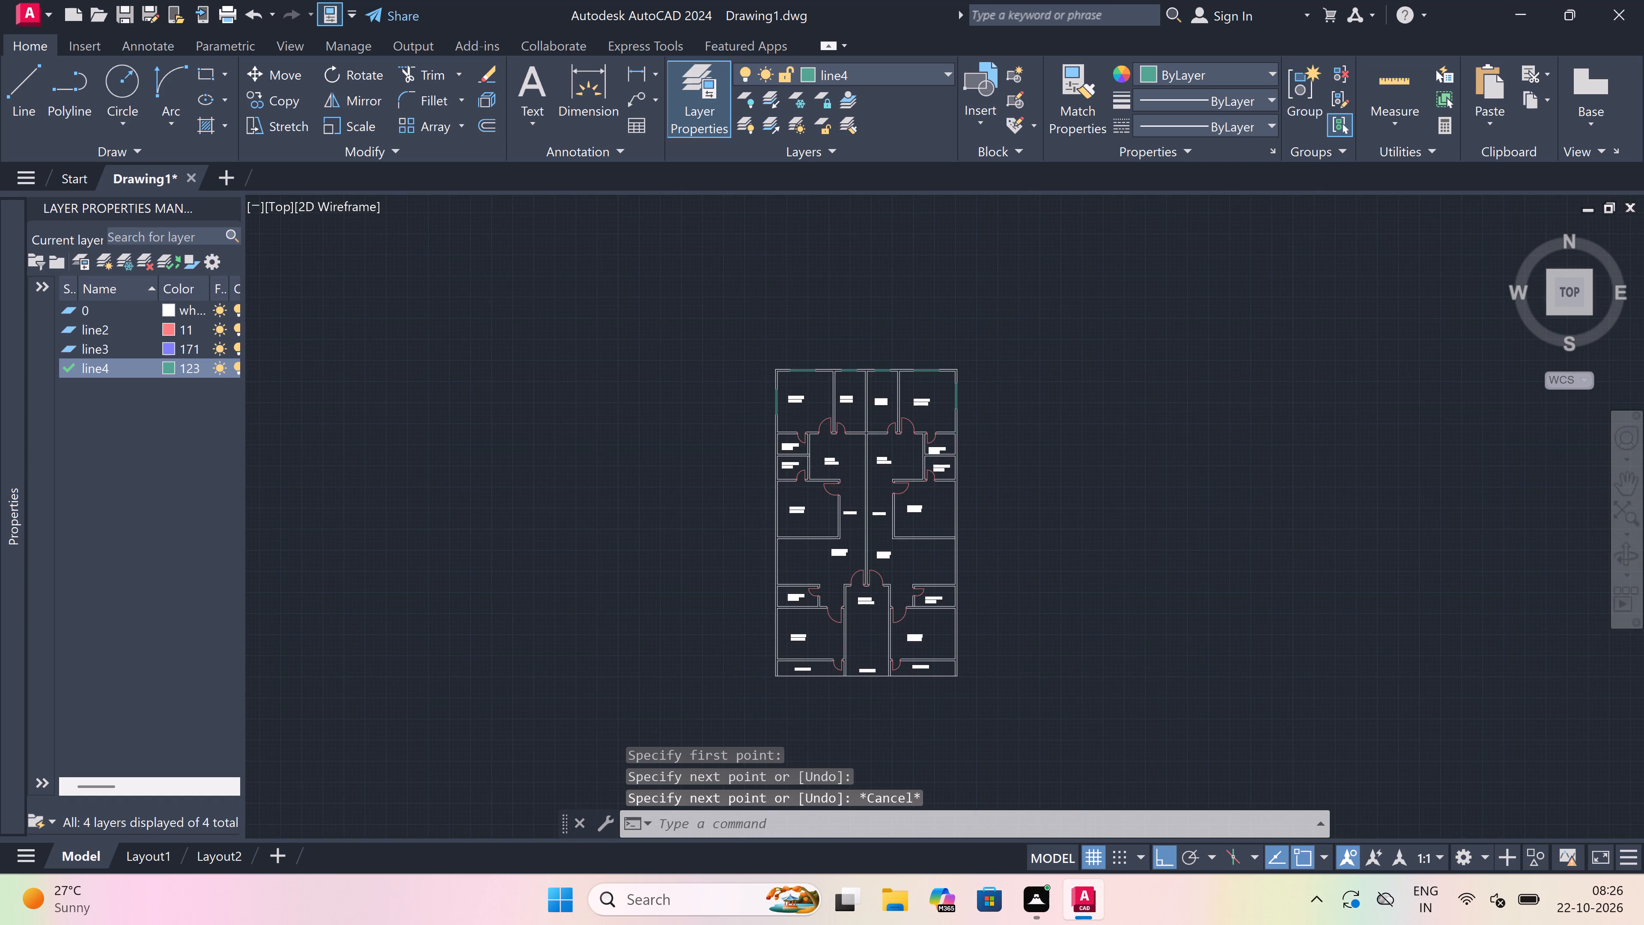
{"action": "scroll", "coordinate": [958, 444], "scroll_direction": "up", "scroll_amount": 3}
{"action": "key", "text": "space"}
{"action": "scroll", "coordinate": [918, 400], "scroll_direction": "up", "scroll_amount": 2}
{"action": "left_click", "coordinate": [909, 394]}
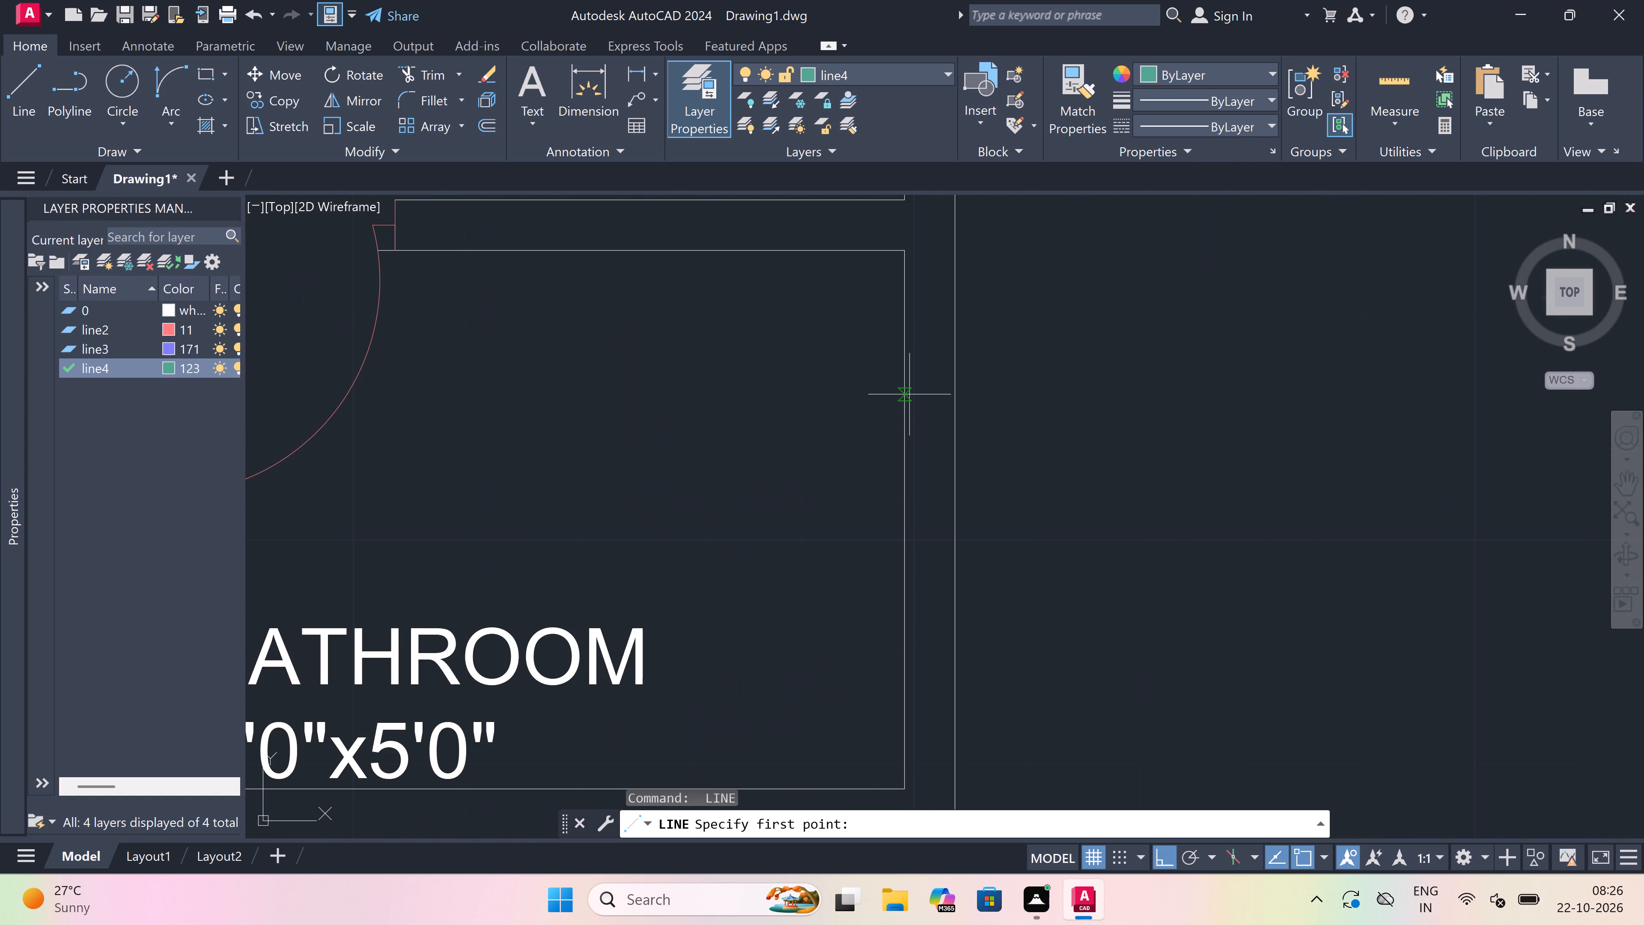
{"action": "left_click", "coordinate": [950, 393]}
{"action": "left_click", "coordinate": [936, 400]}
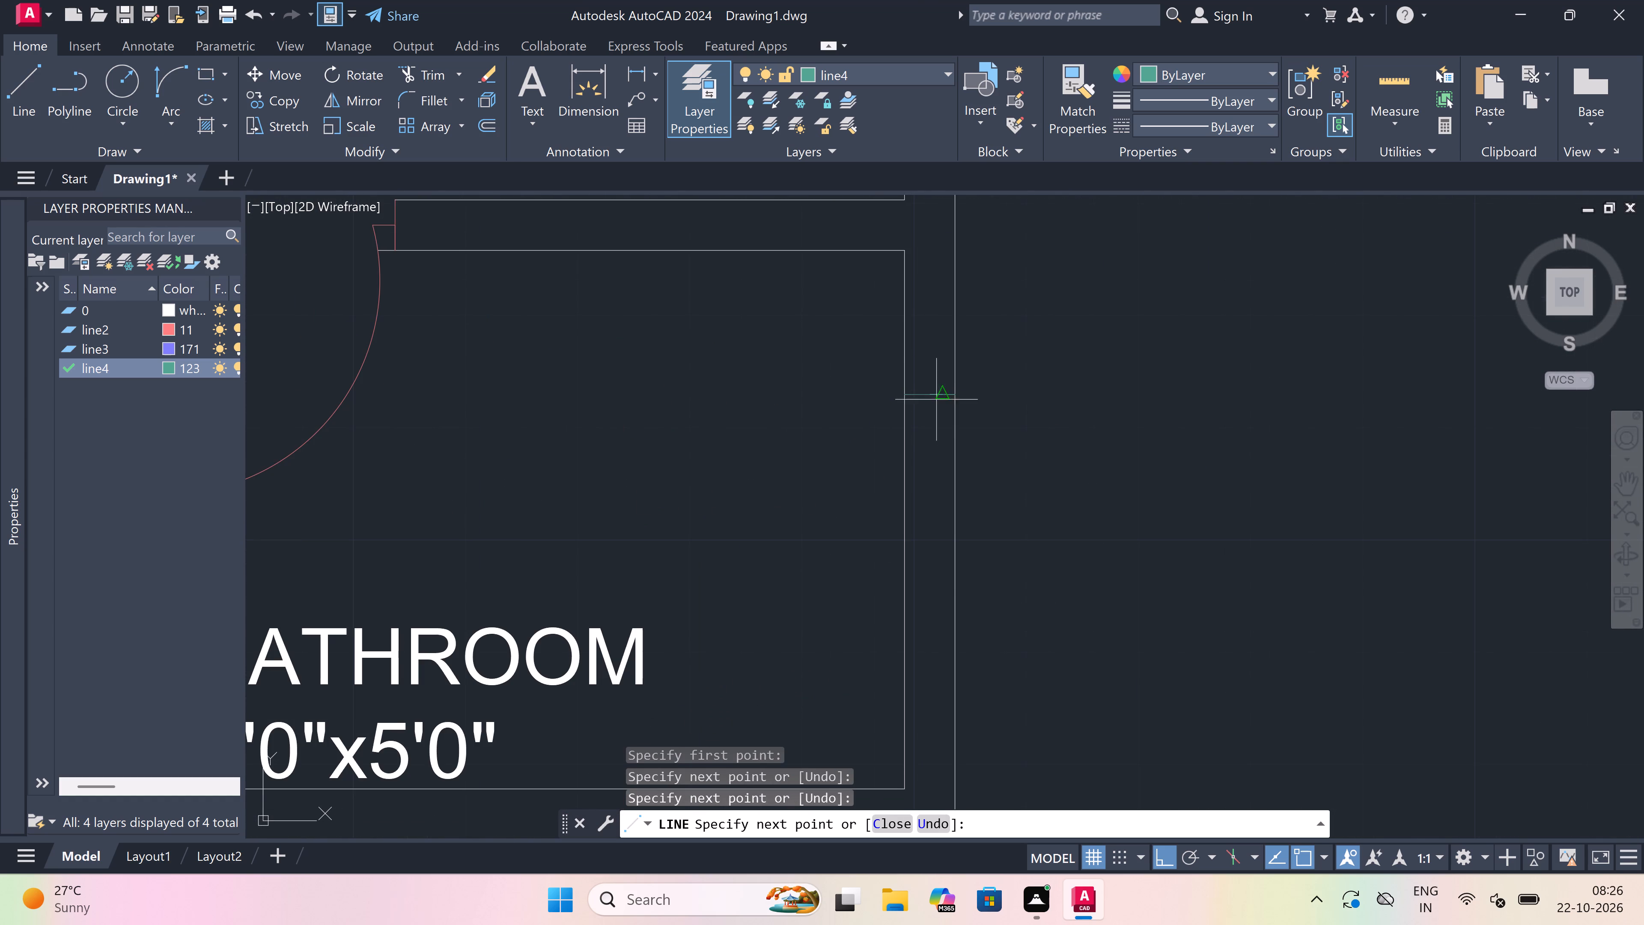
{"action": "type", "text": "2'"}
{"action": "key", "text": "space"}
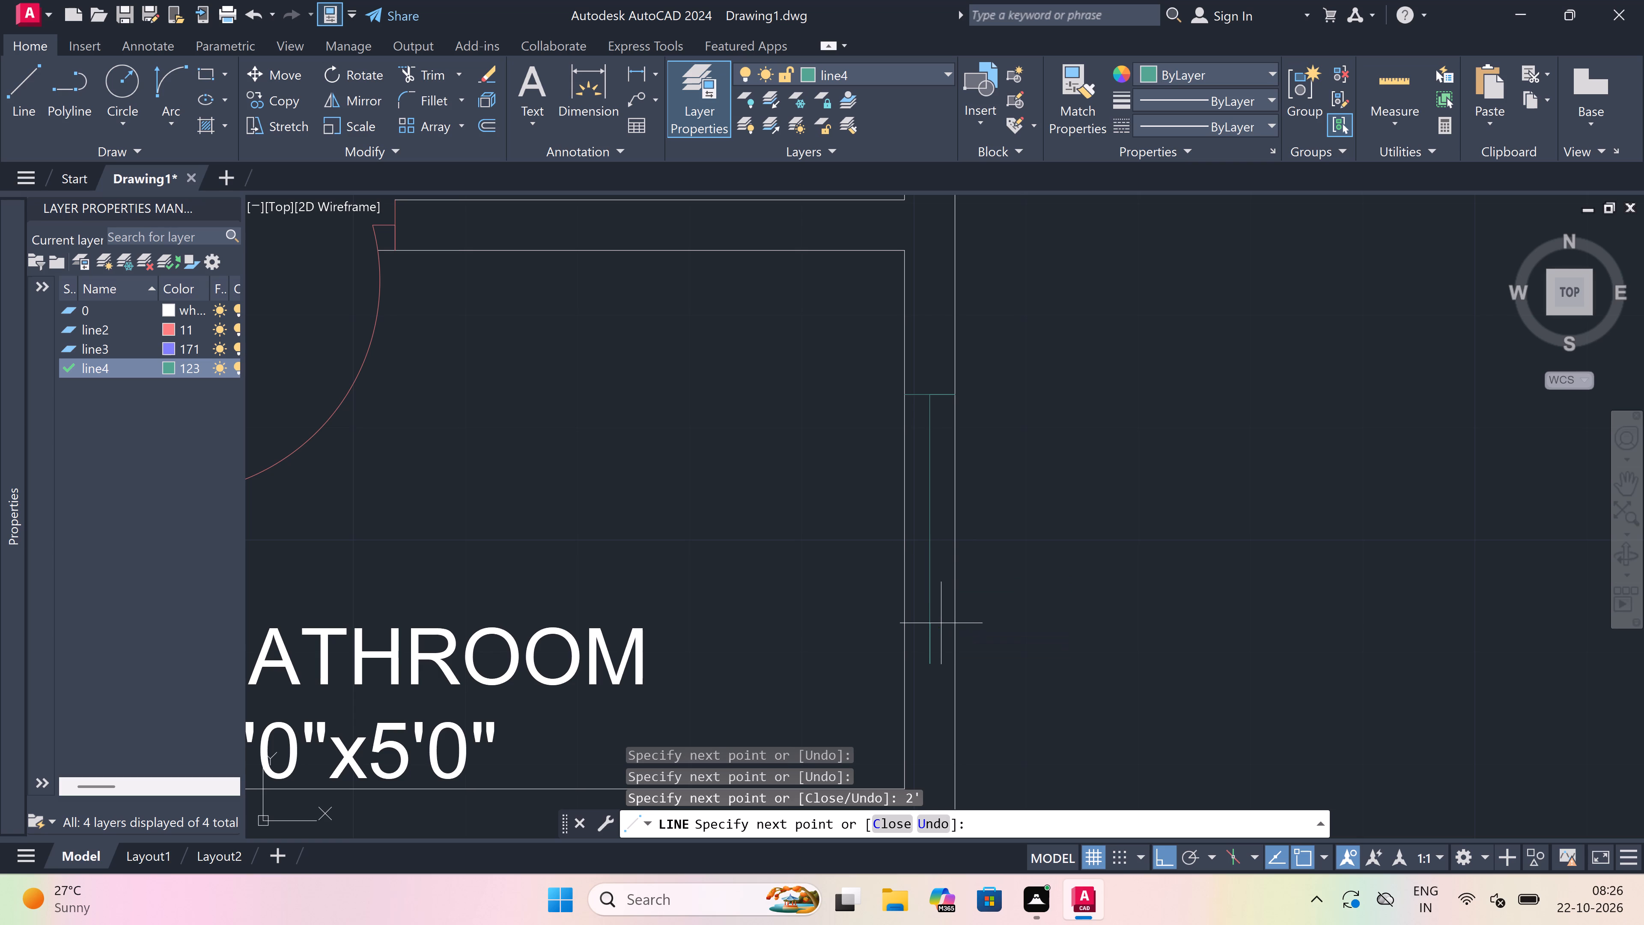
{"action": "scroll", "coordinate": [726, 621], "scroll_direction": "up", "scroll_amount": 1}
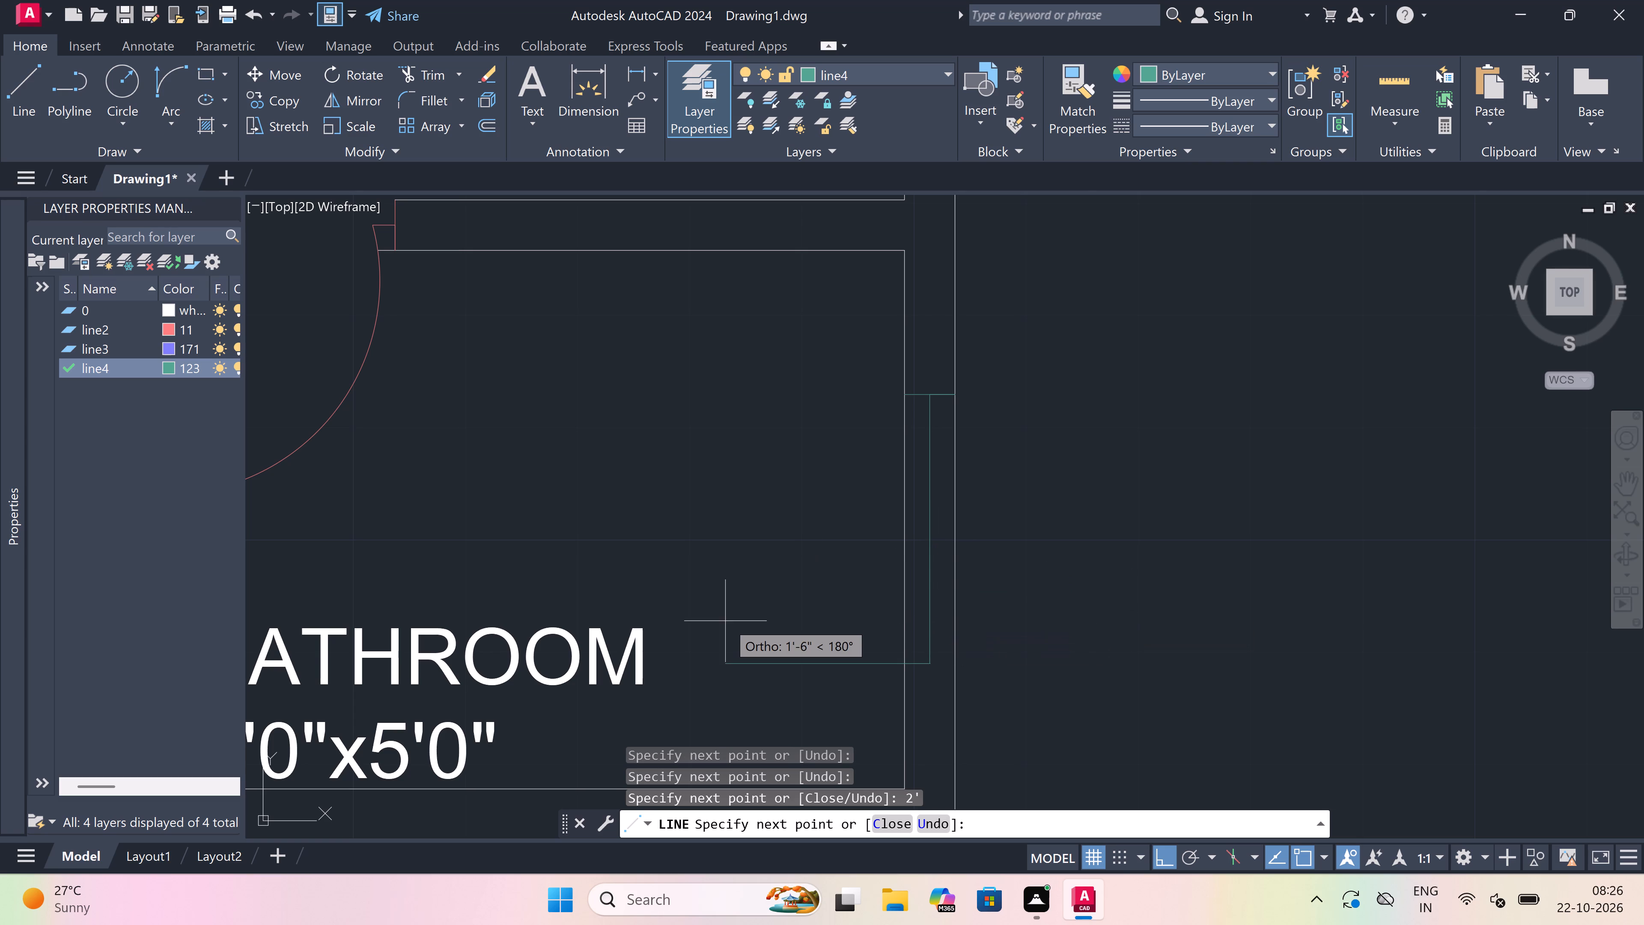
{"action": "left_click", "coordinate": [1014, 685]}
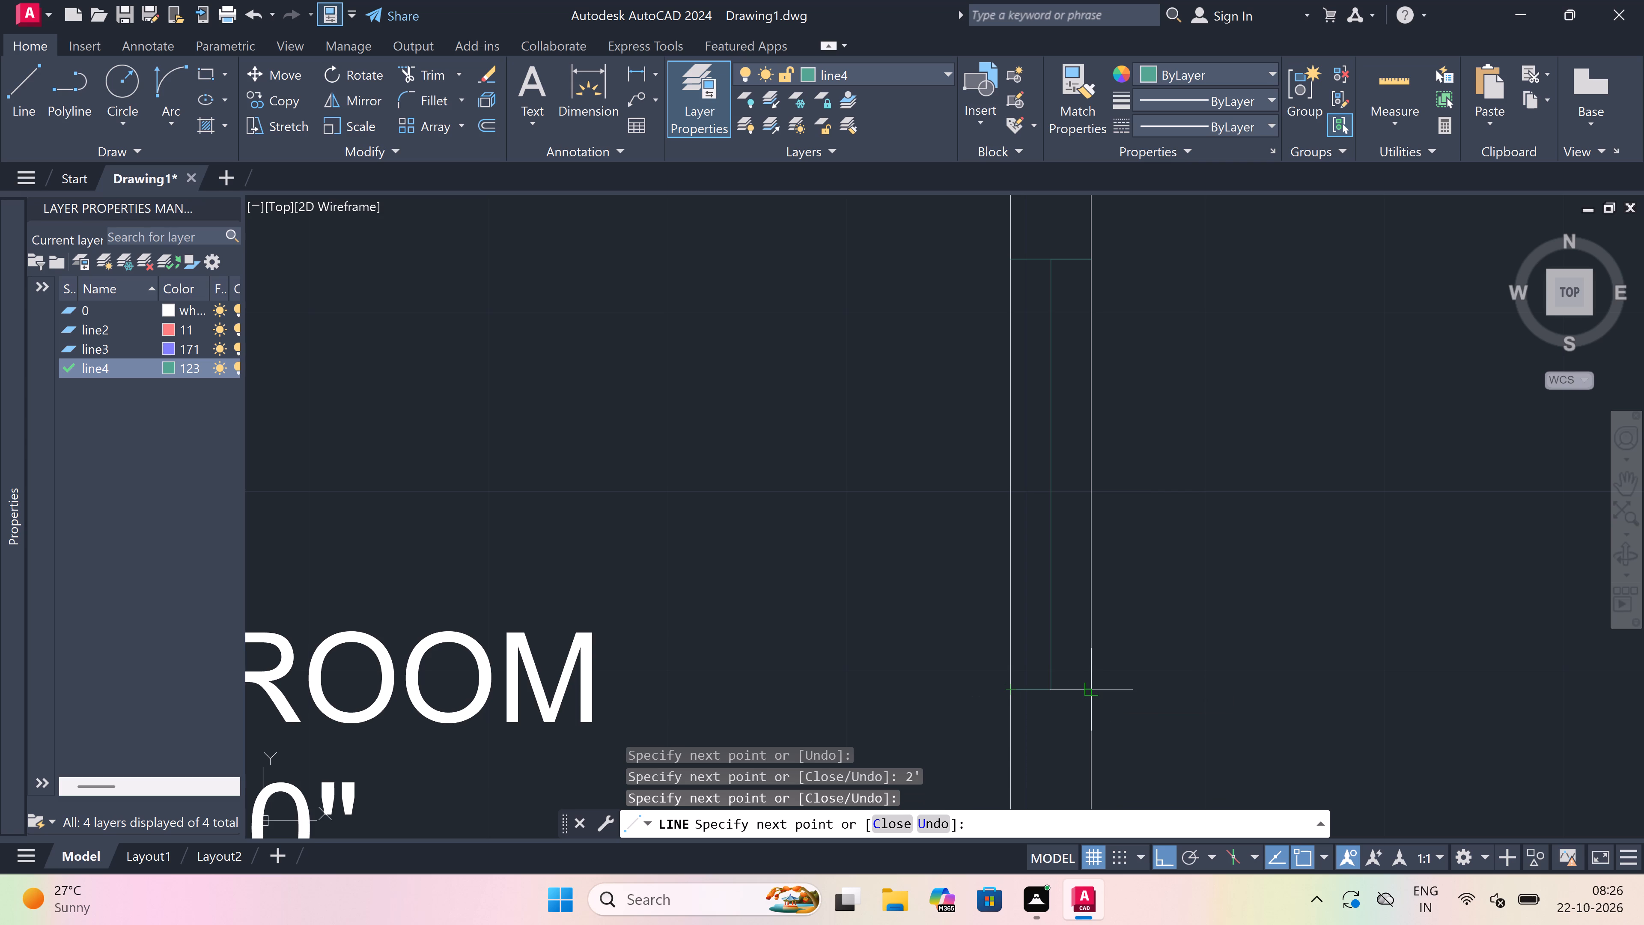
{"action": "left_click", "coordinate": [1090, 688]}
{"action": "key", "text": "Escape"}
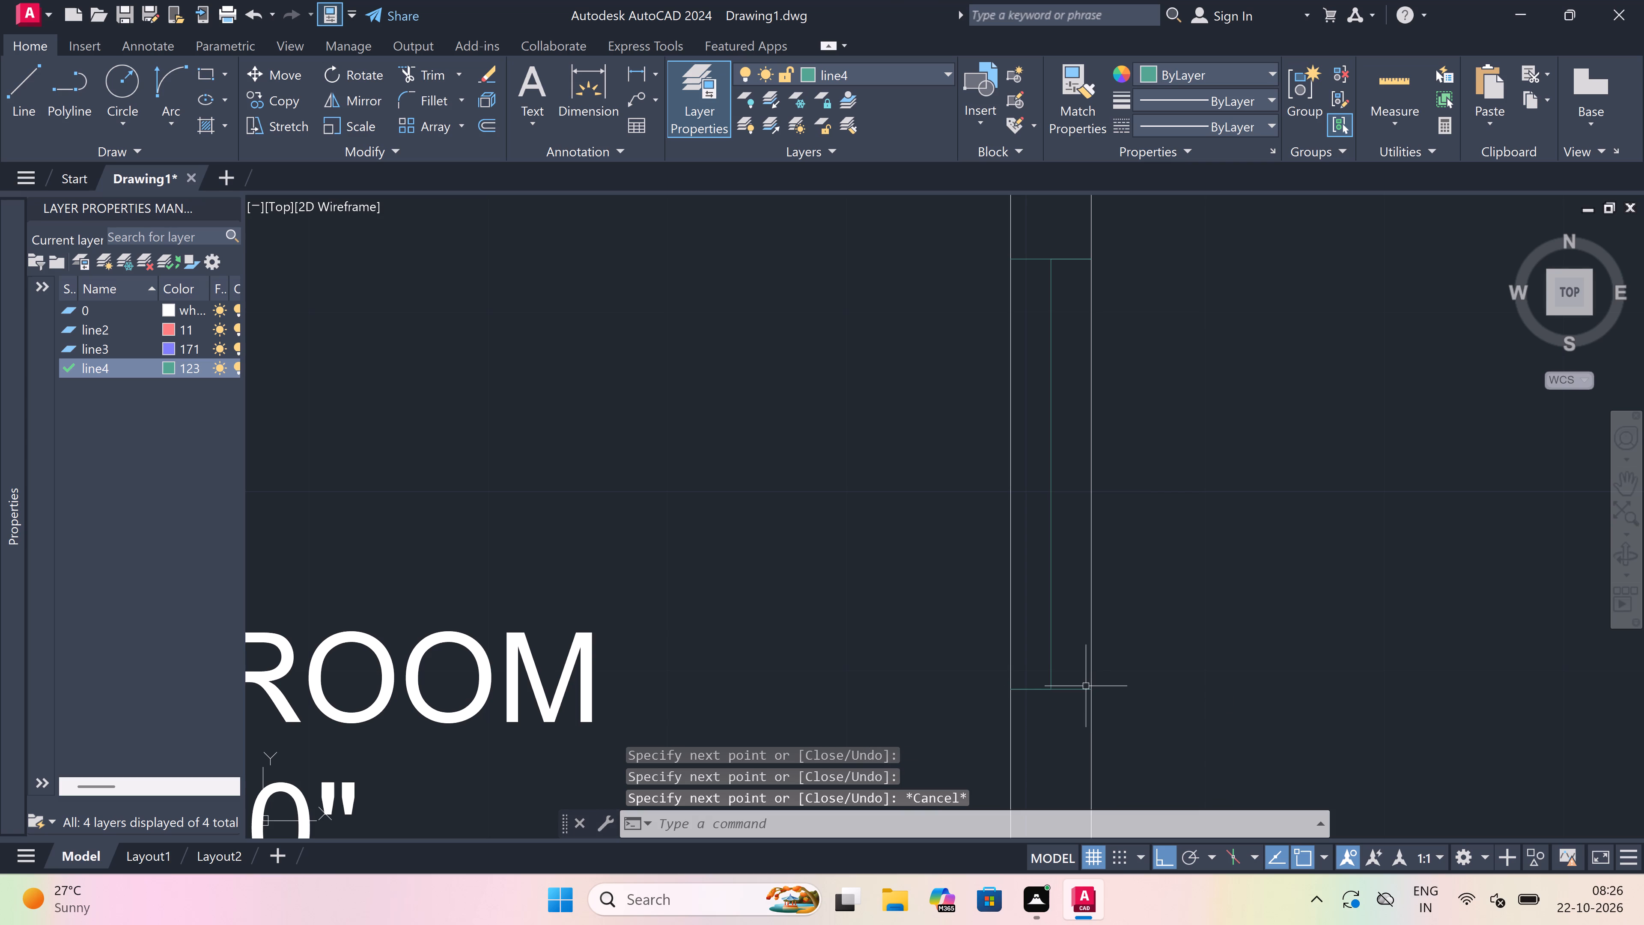
Trim the outer and inner wall lines between the end lines of the bathroom's 2' window.
{"action": "type", "text": "tr"}
{"action": "key", "text": "space"}
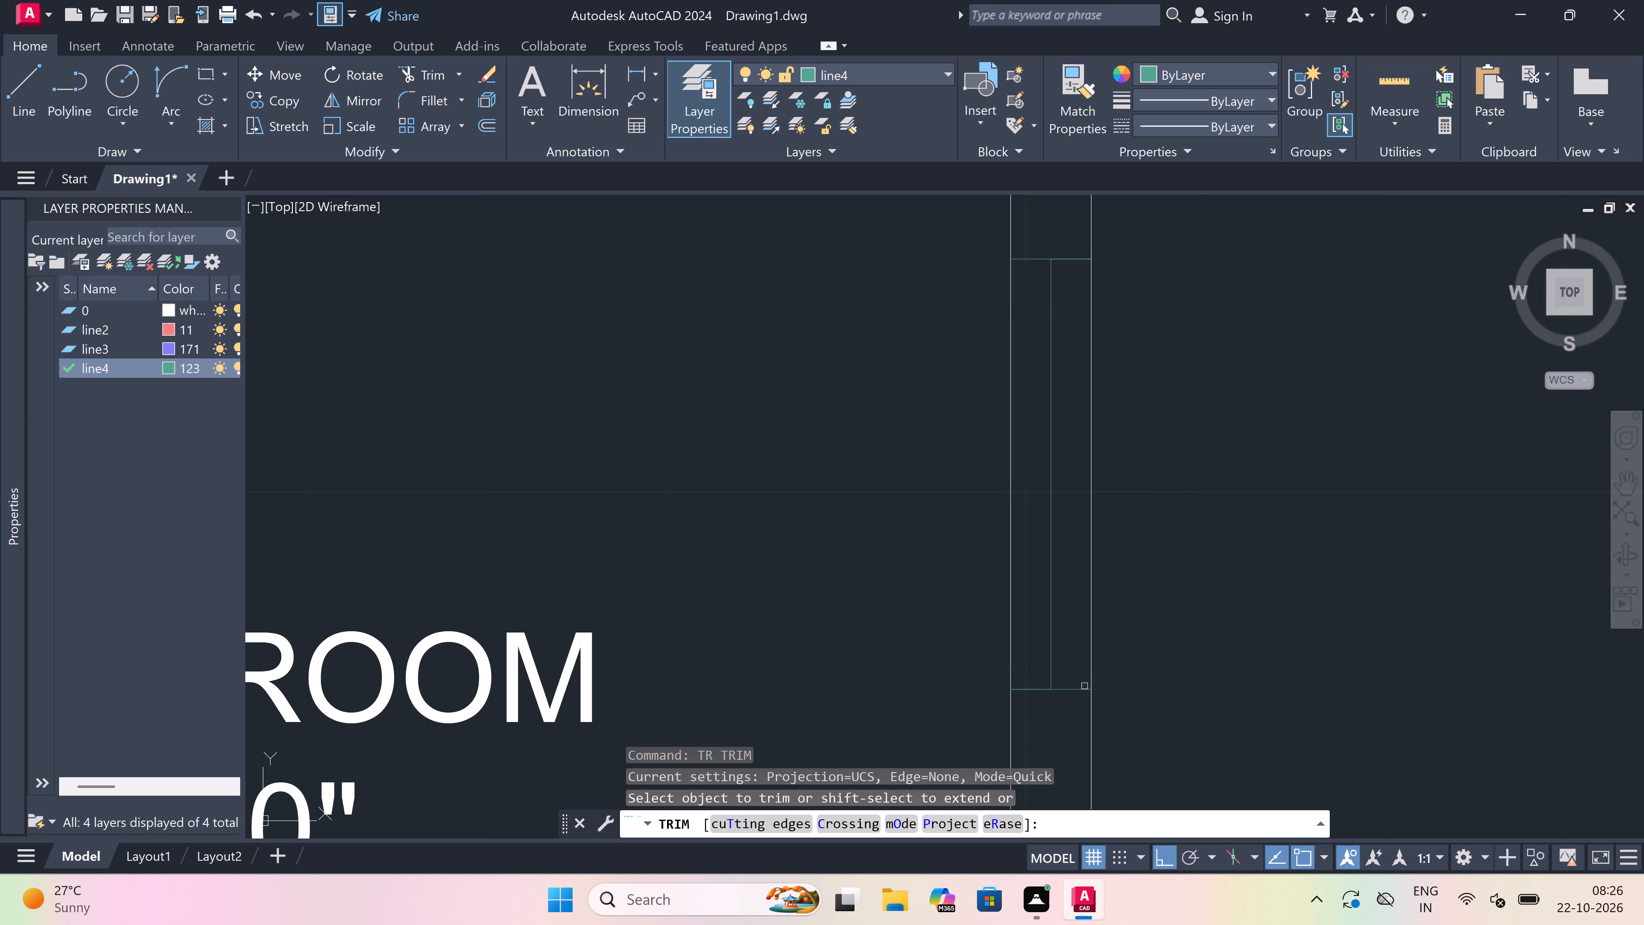
{"action": "left_click", "coordinate": [1084, 592]}
{"action": "left_click", "coordinate": [1159, 581]}
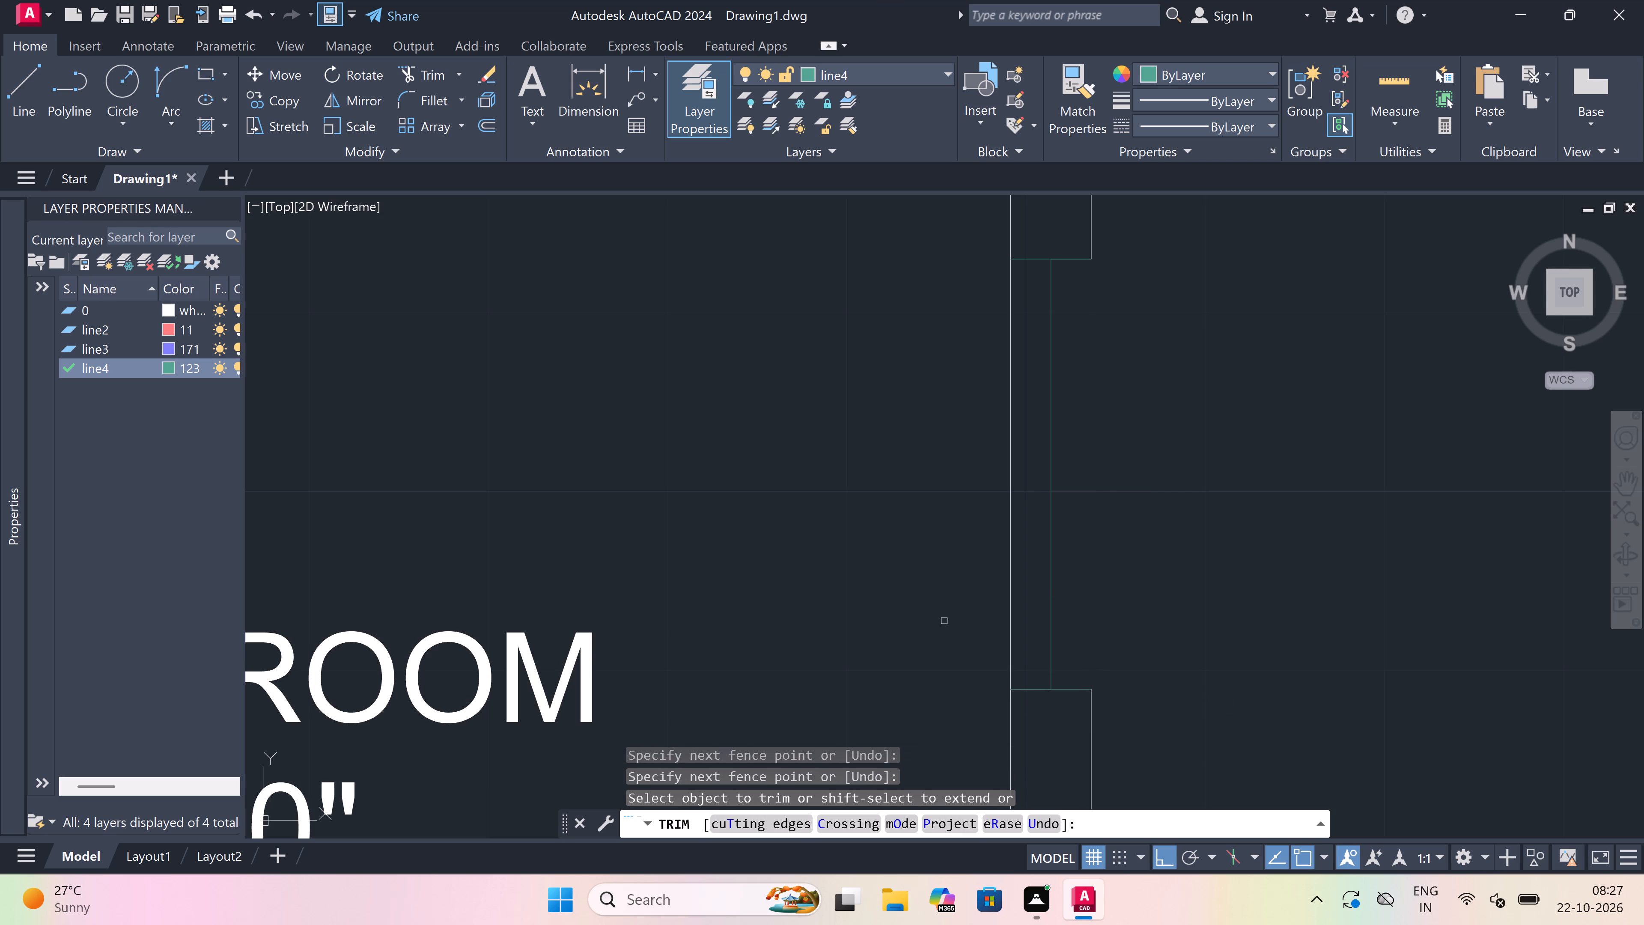
{"action": "double_click", "coordinate": [1006, 603]}
{"action": "left_click", "coordinate": [1025, 594]}
{"action": "key", "text": "Escape"}
Draw the inner and outer window lines across the 2' opening in the right 6'0"x5'0" bathroom's outer wall.
{"action": "type", "text": "l"}
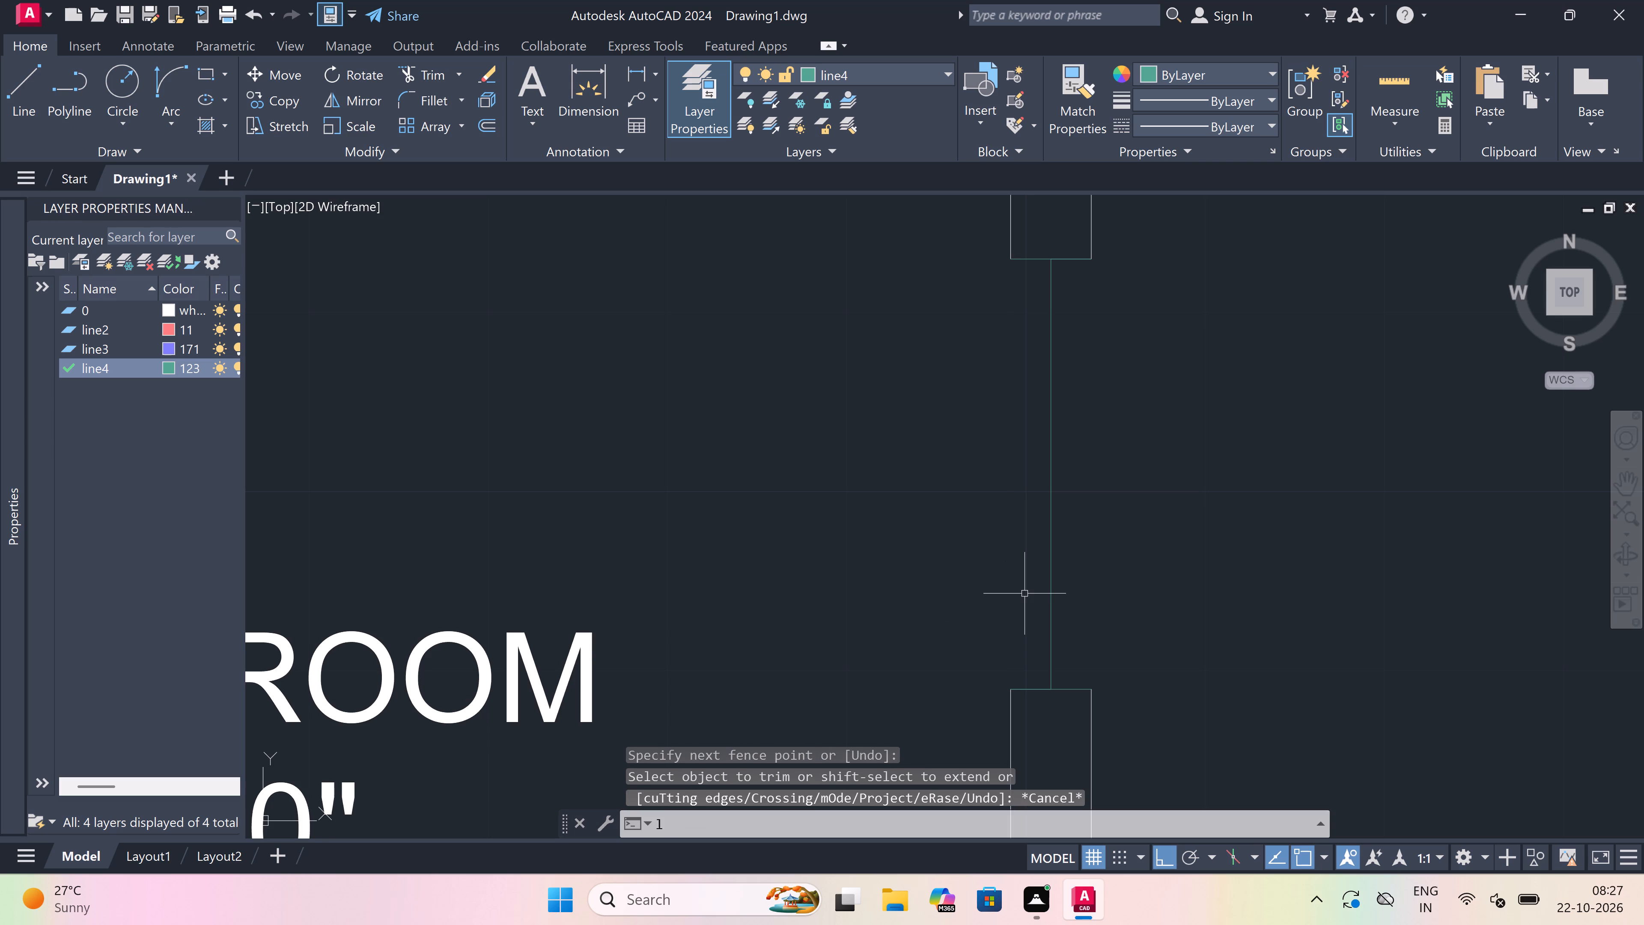
{"action": "key", "text": "space"}
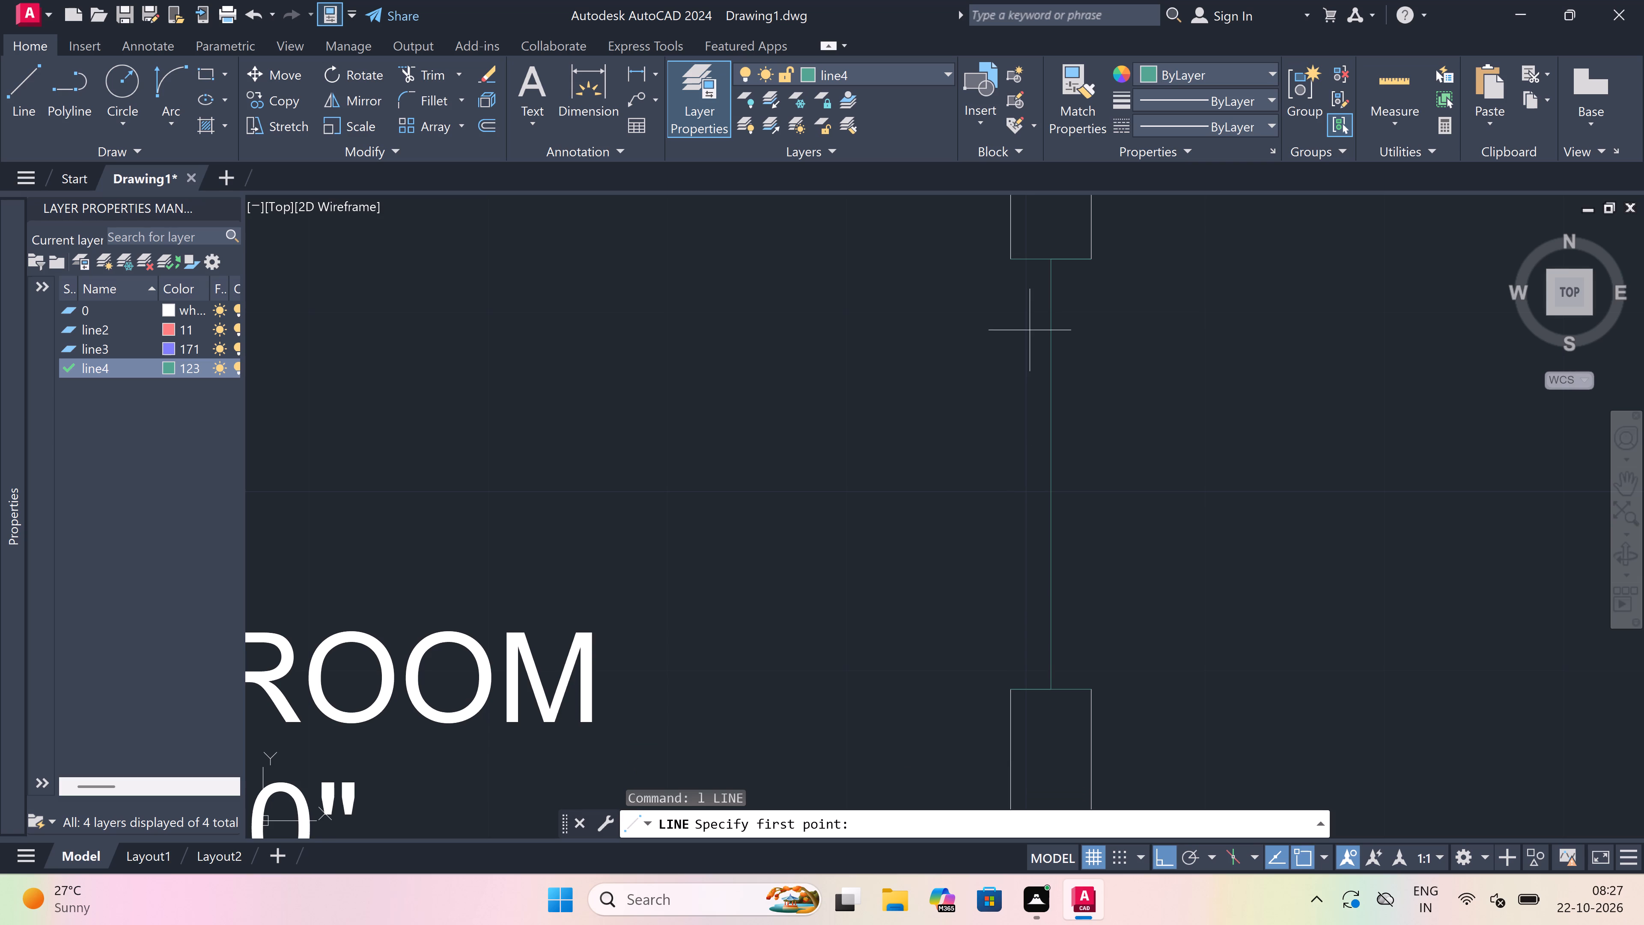
{"action": "left_click", "coordinate": [1015, 265]}
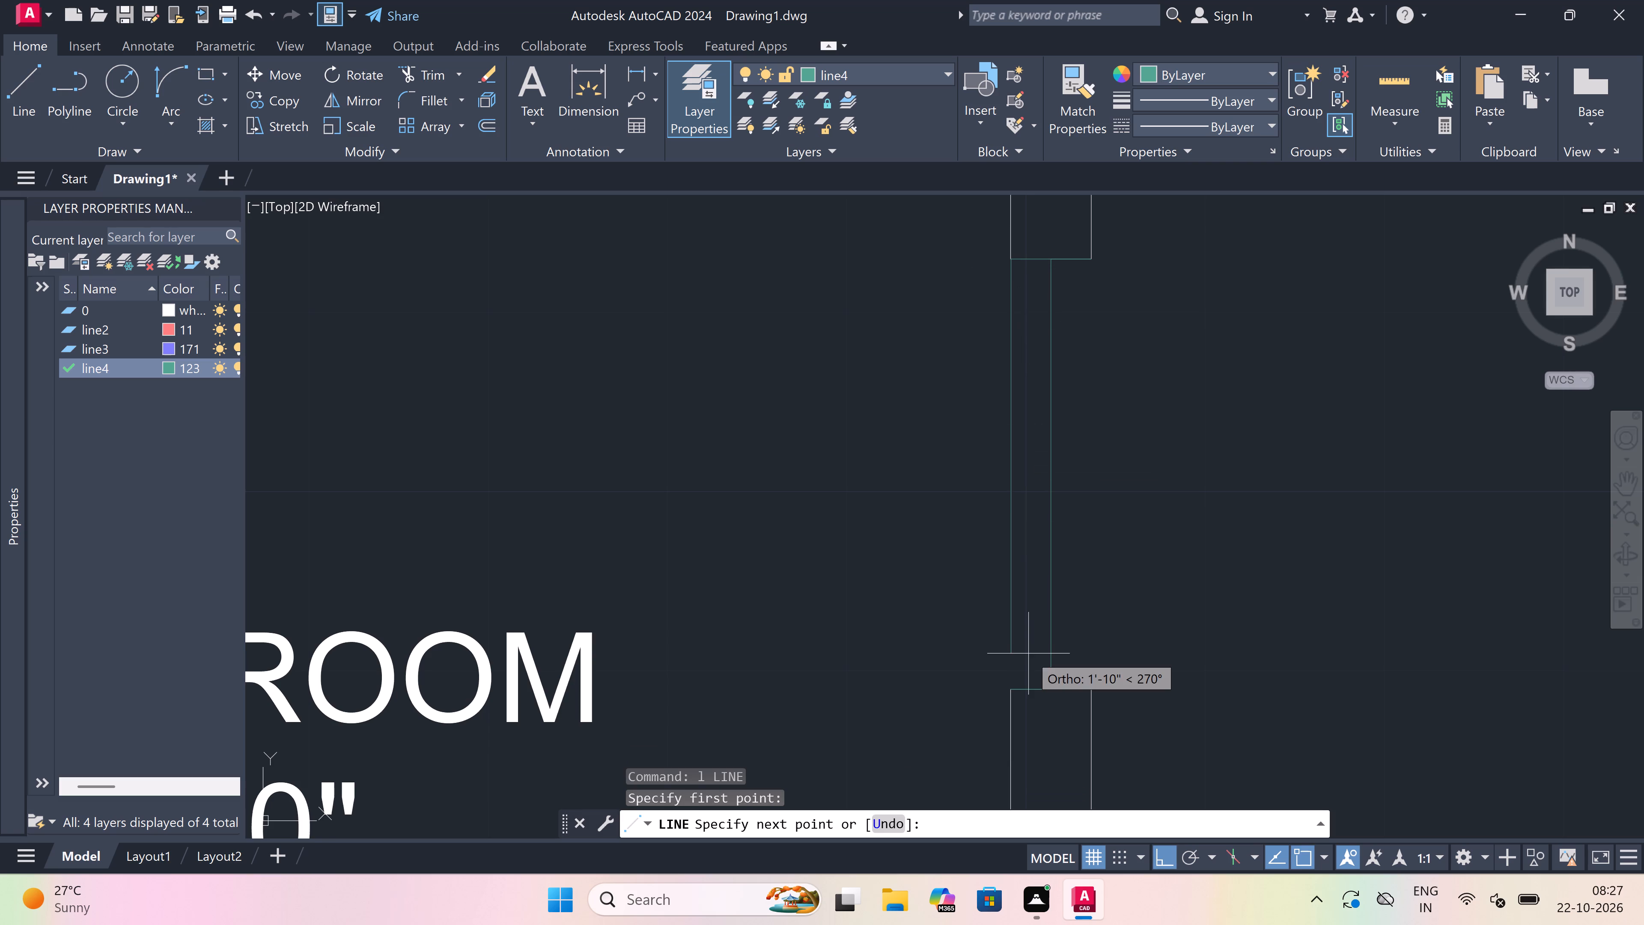
{"action": "left_click", "coordinate": [1016, 684]}
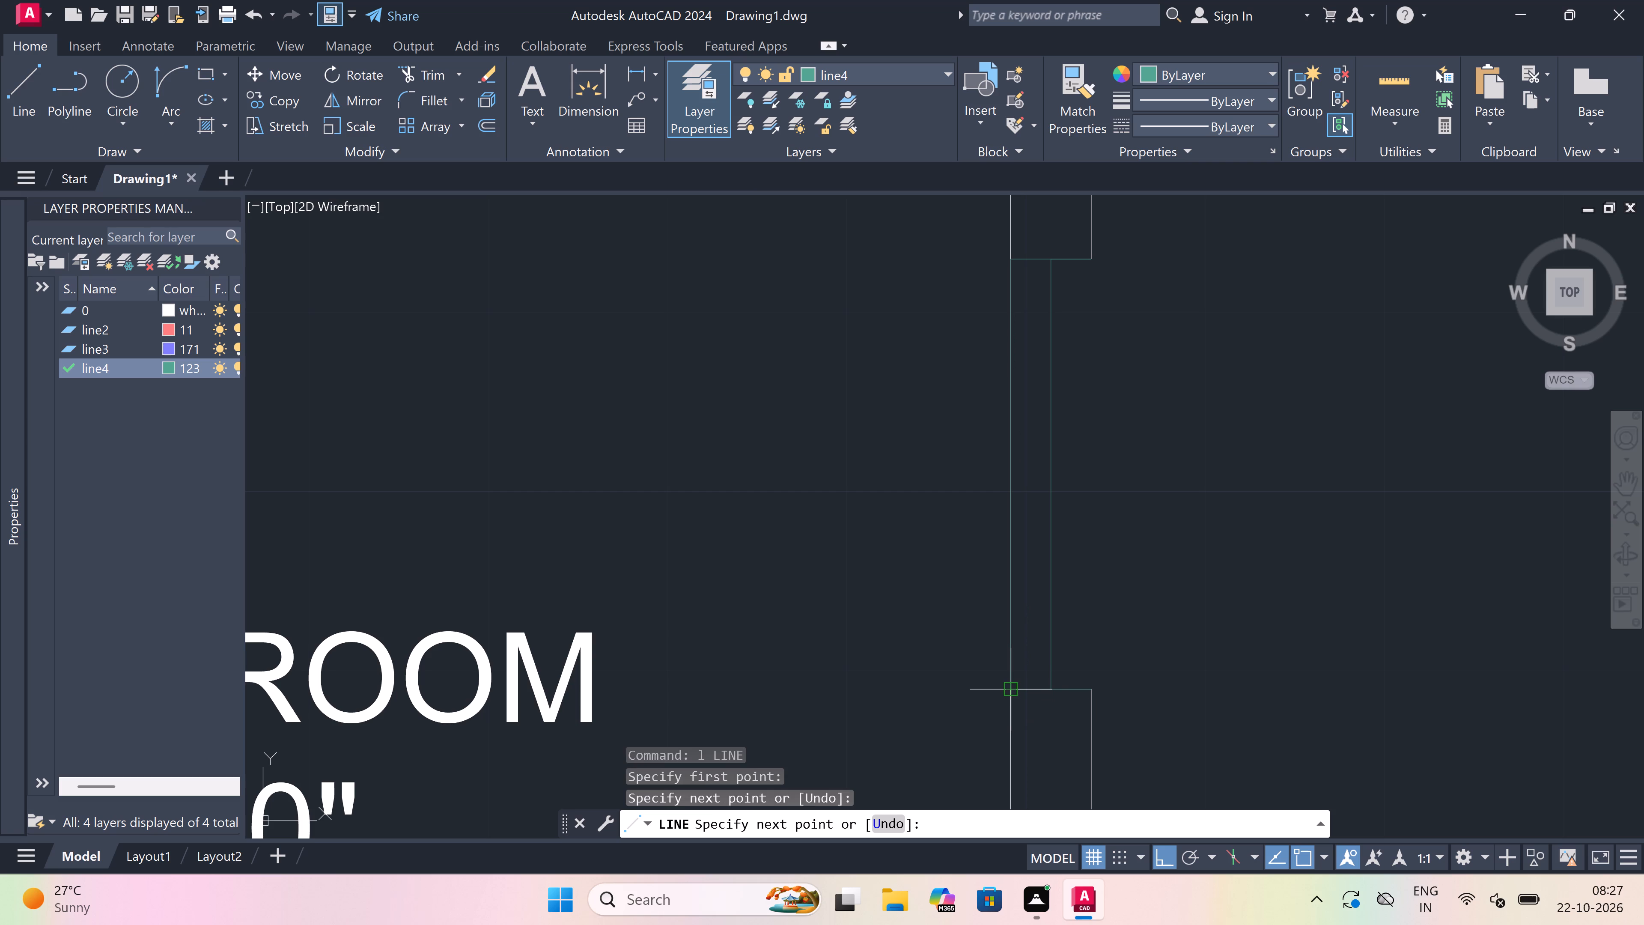
{"action": "key", "text": "Escape"}
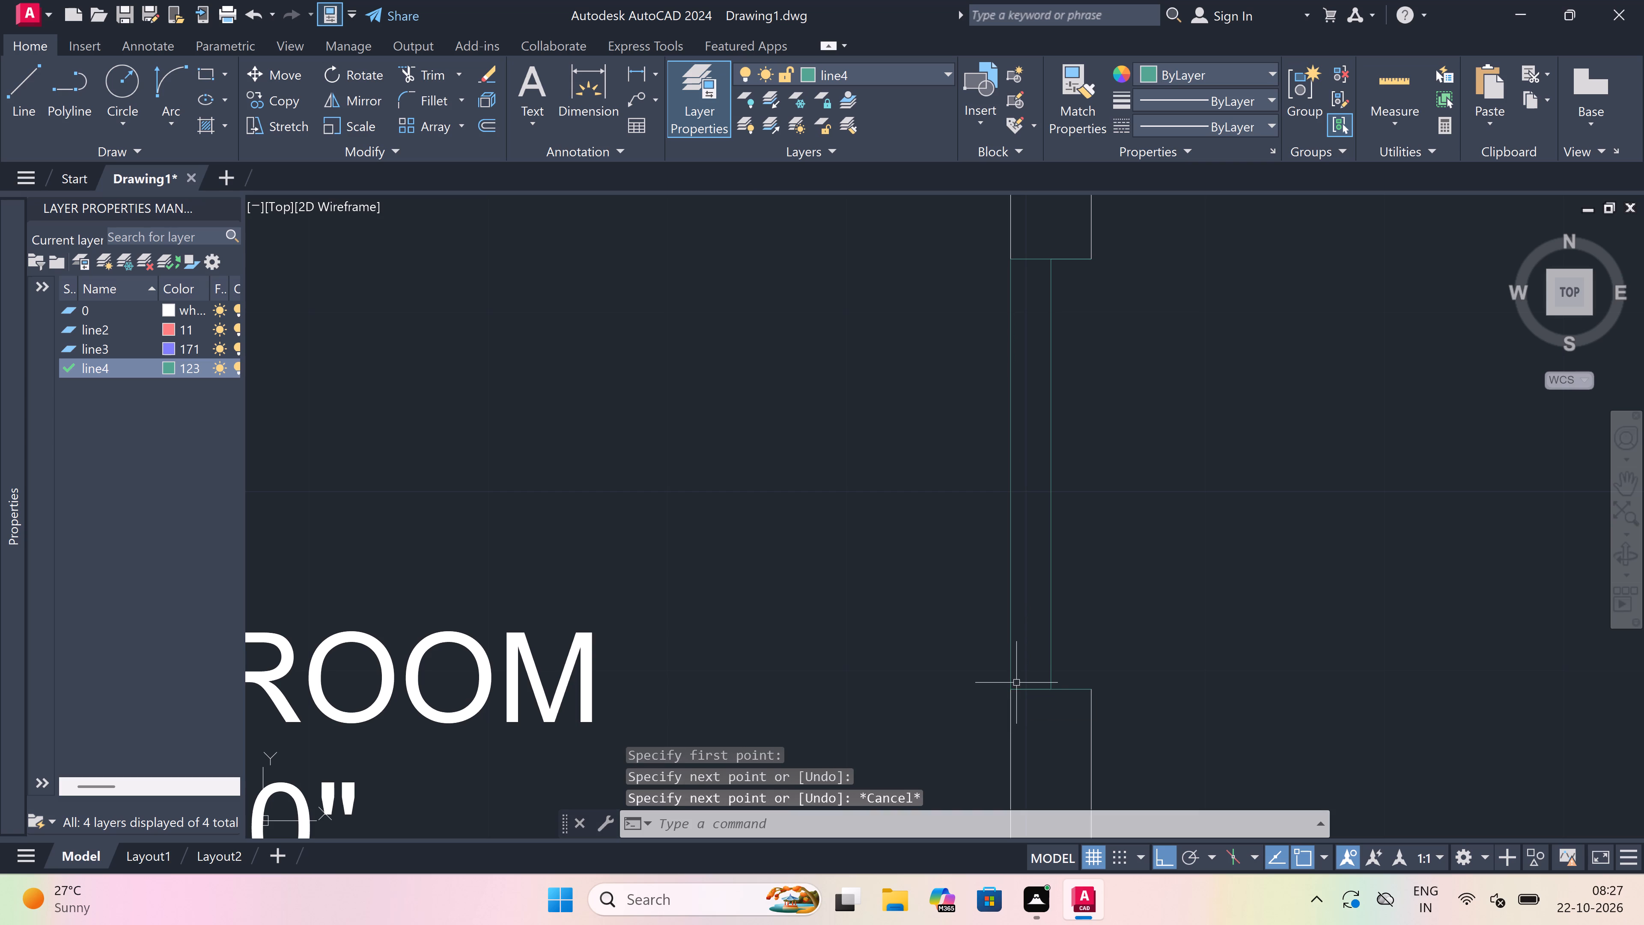
{"action": "key", "text": "space"}
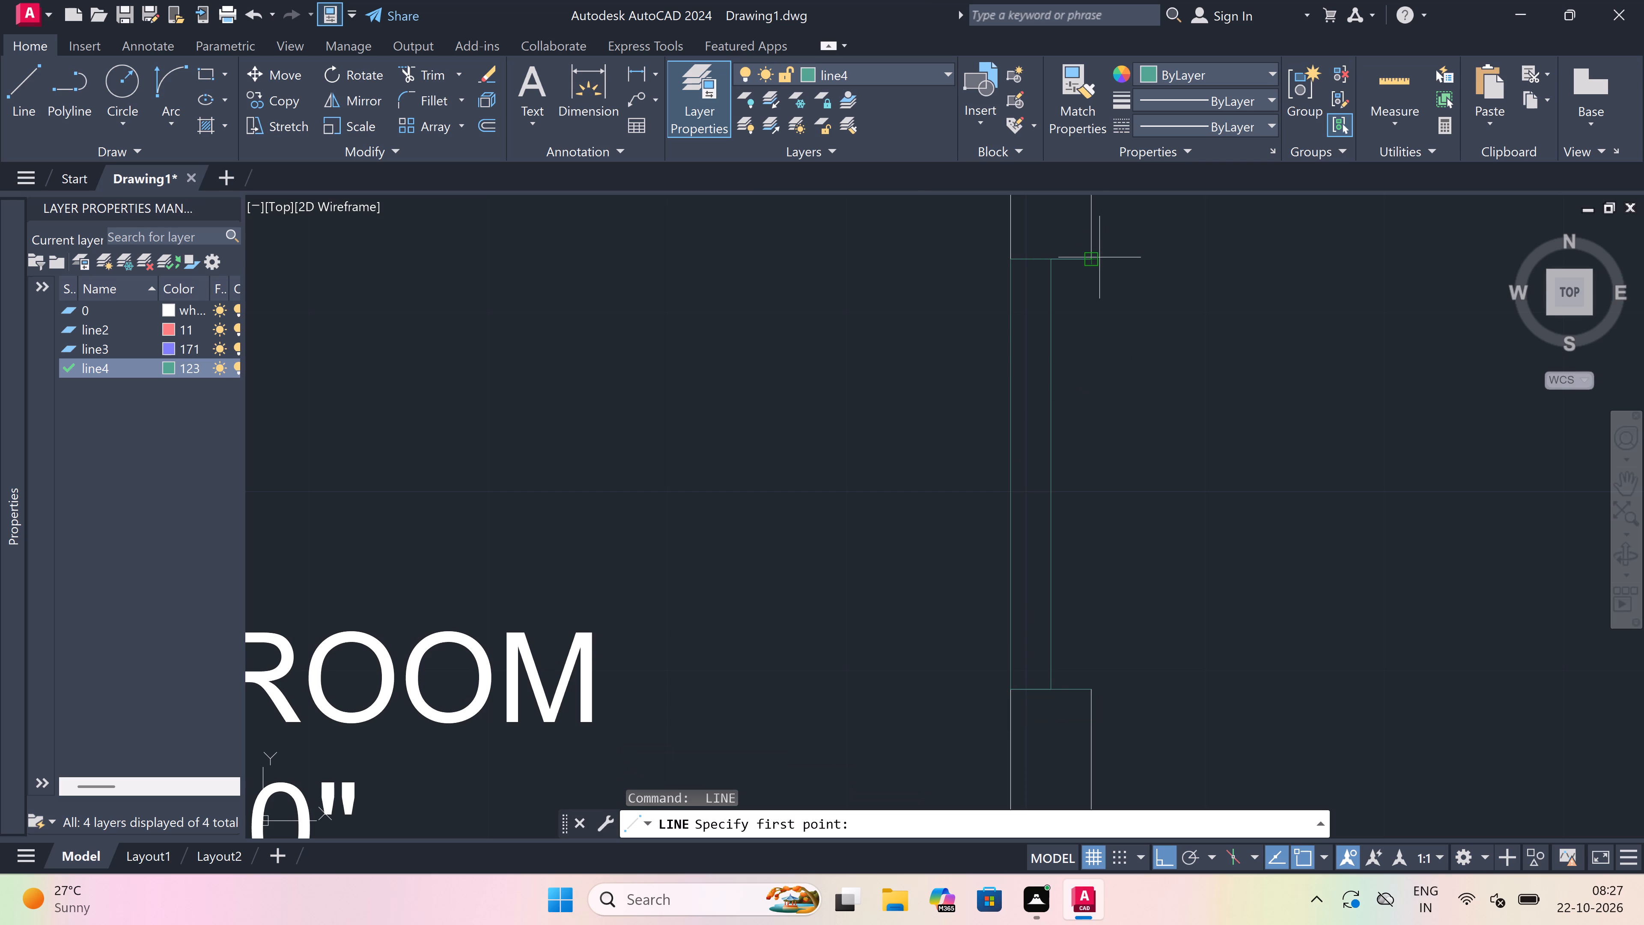
{"action": "left_click", "coordinate": [1098, 260]}
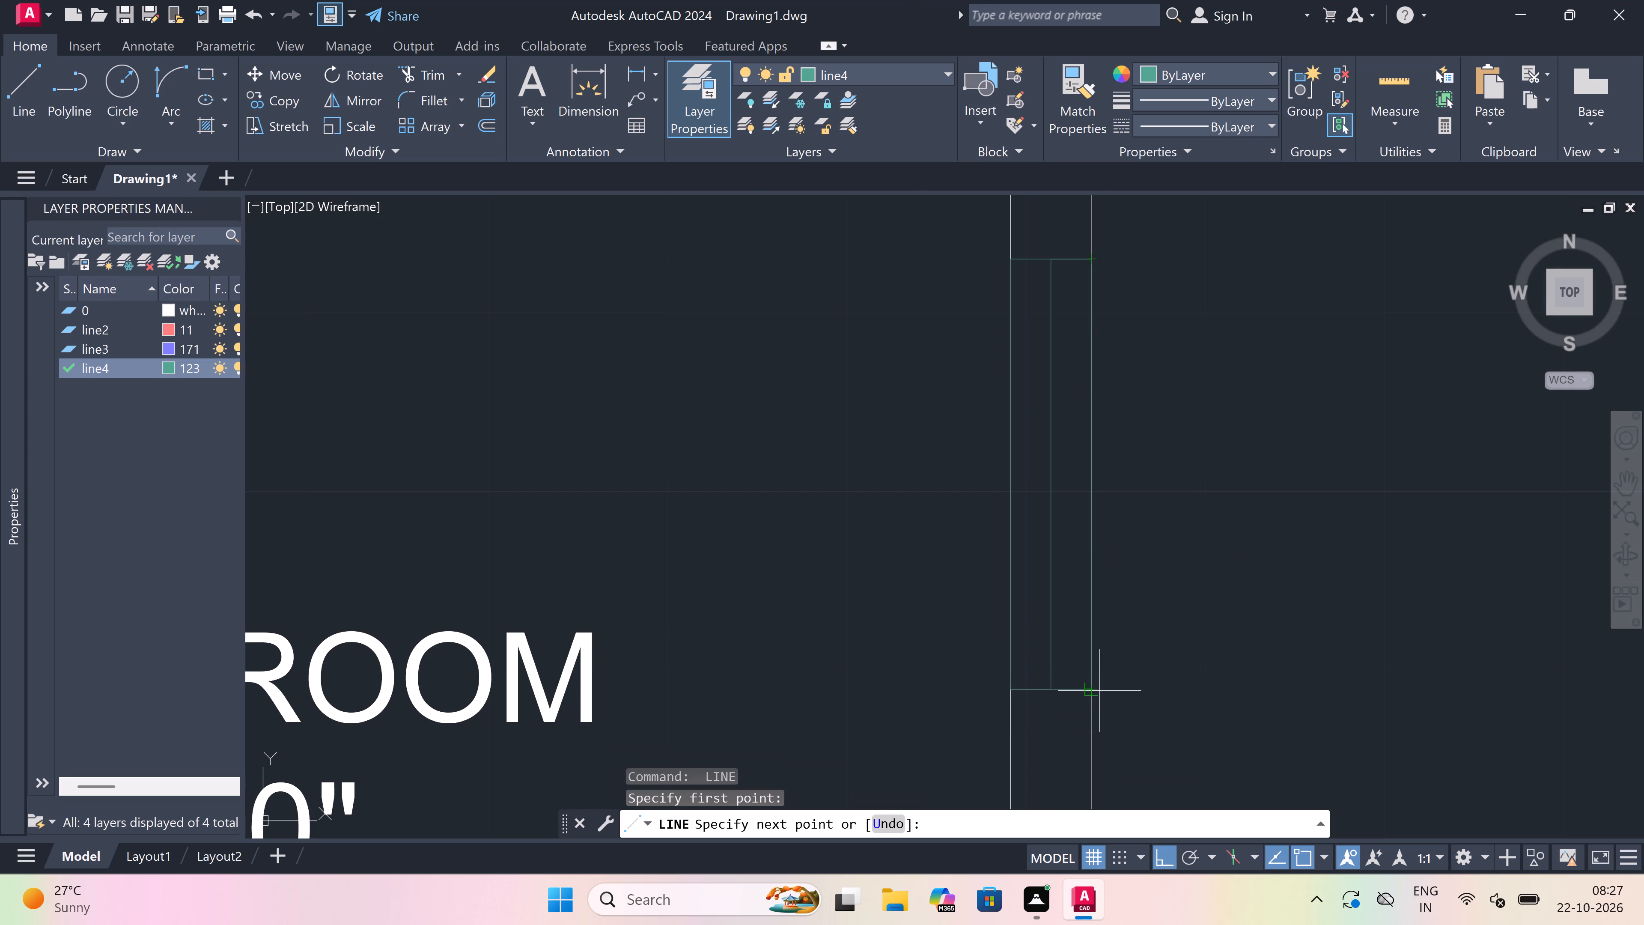
{"action": "left_click", "coordinate": [1095, 691]}
{"action": "key", "text": "Escape"}
Draw a window in the outer side wall of the right 6'0"x4'7" bathroom, with a 2' centre line and end lines across the wall.
{"action": "scroll", "coordinate": [1036, 461], "scroll_direction": "down", "scroll_amount": 5}
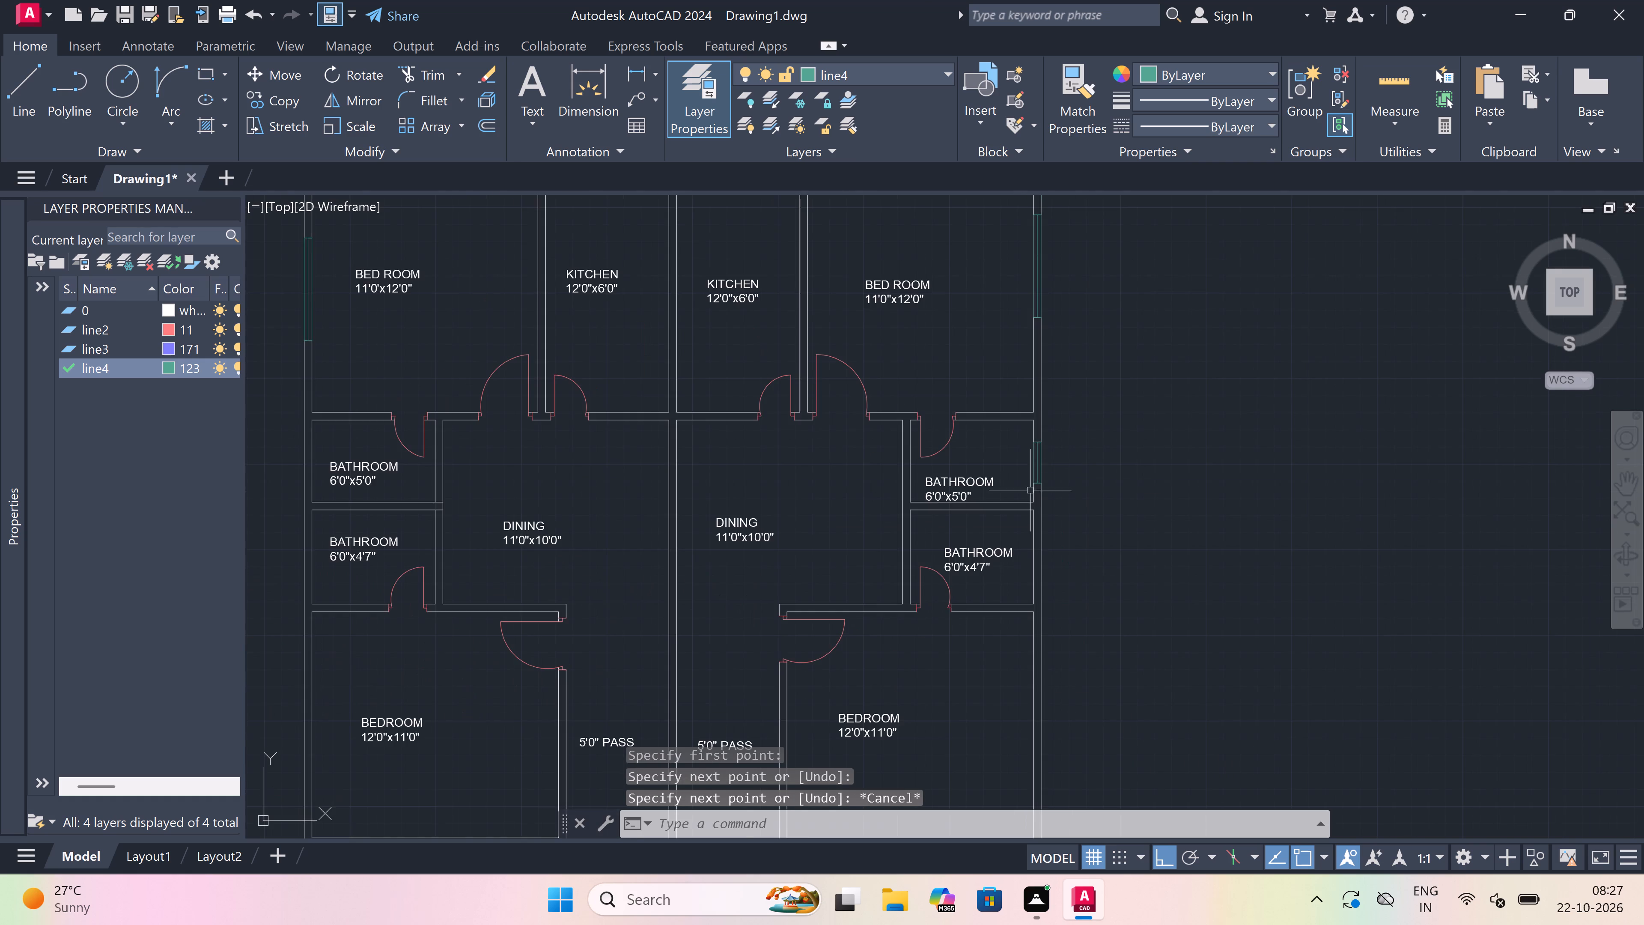
{"action": "scroll", "coordinate": [1017, 563], "scroll_direction": "up", "scroll_amount": 2}
{"action": "key", "text": "space"}
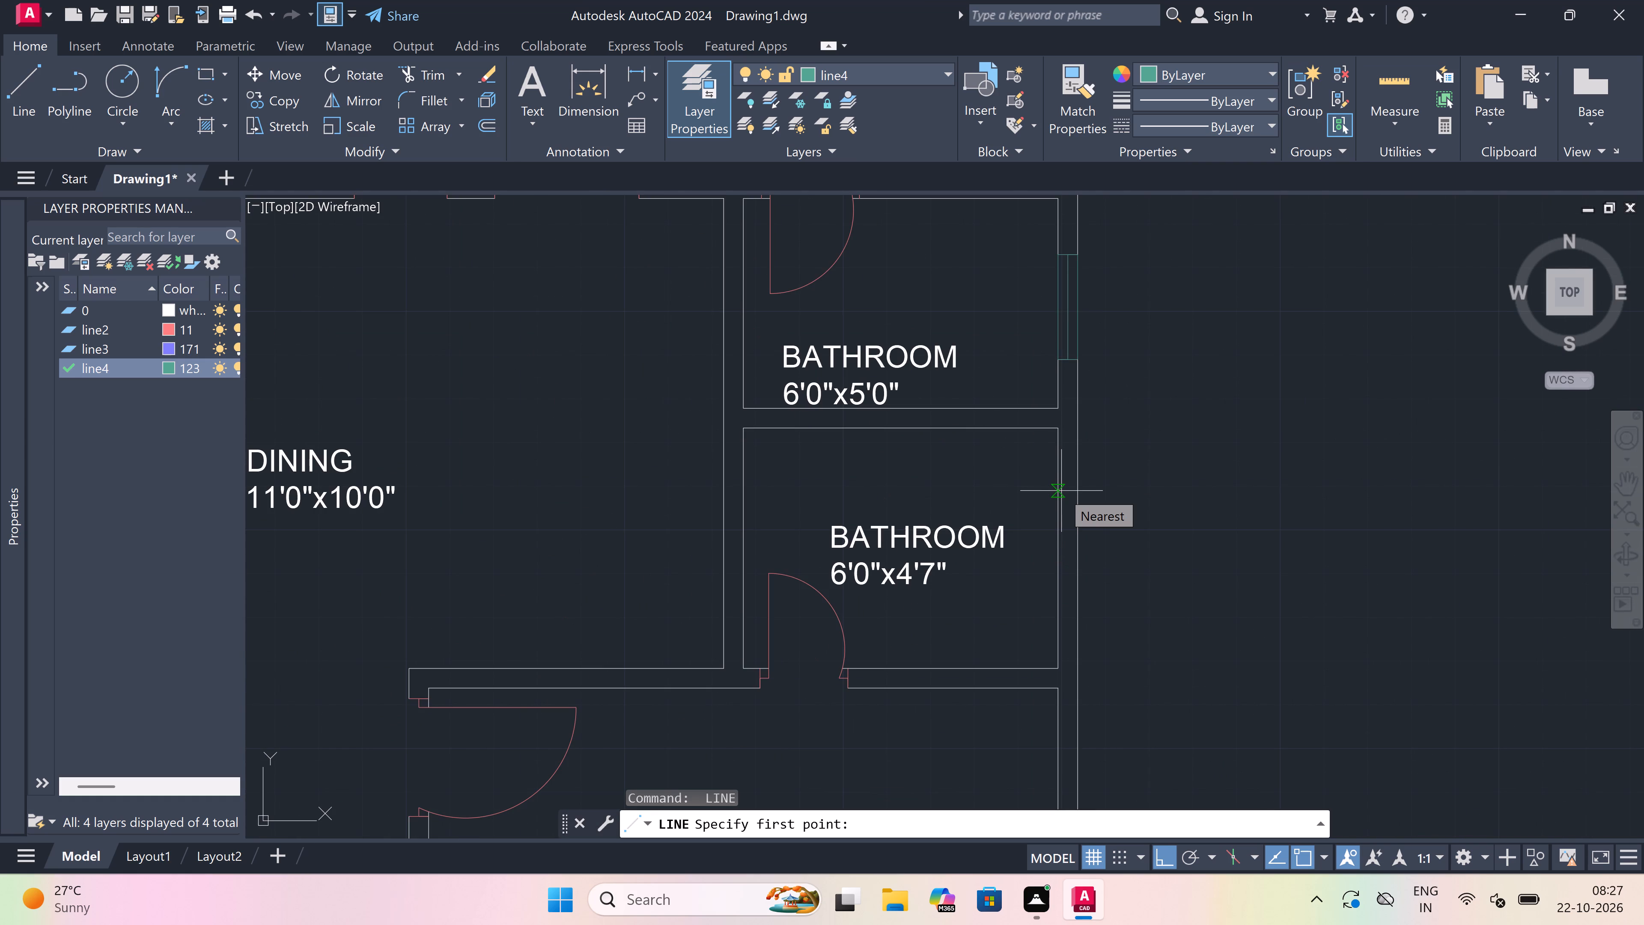
{"action": "left_click", "coordinate": [1060, 491]}
{"action": "scroll", "coordinate": [1061, 491], "scroll_direction": "up", "scroll_amount": 2}
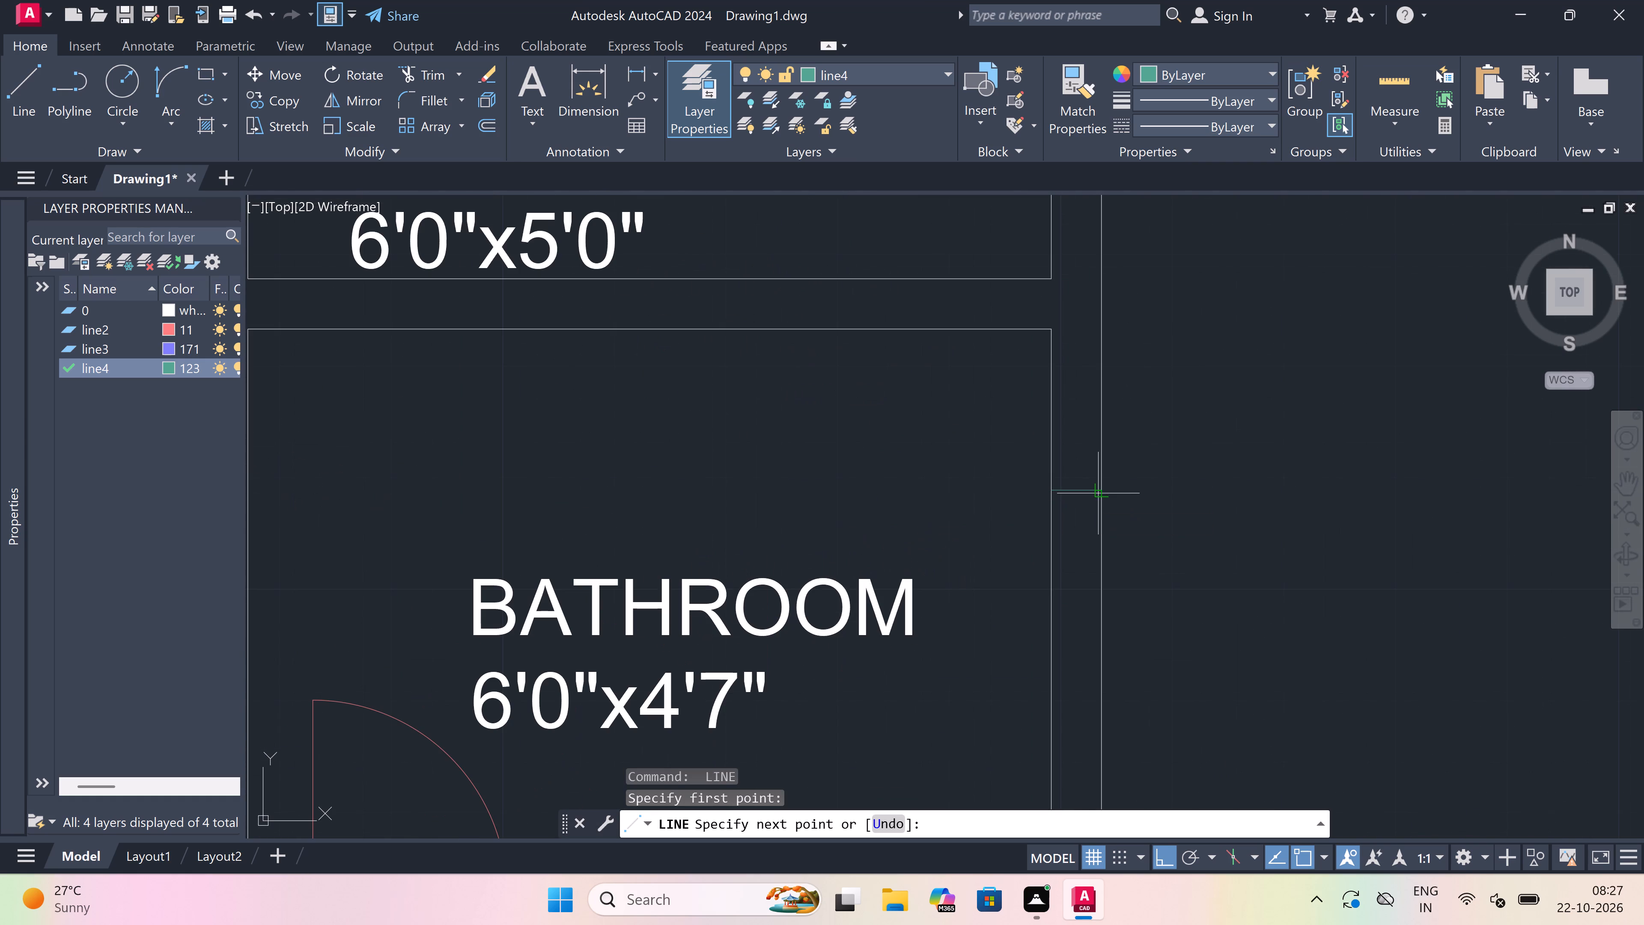
{"action": "left_click", "coordinate": [1102, 492]}
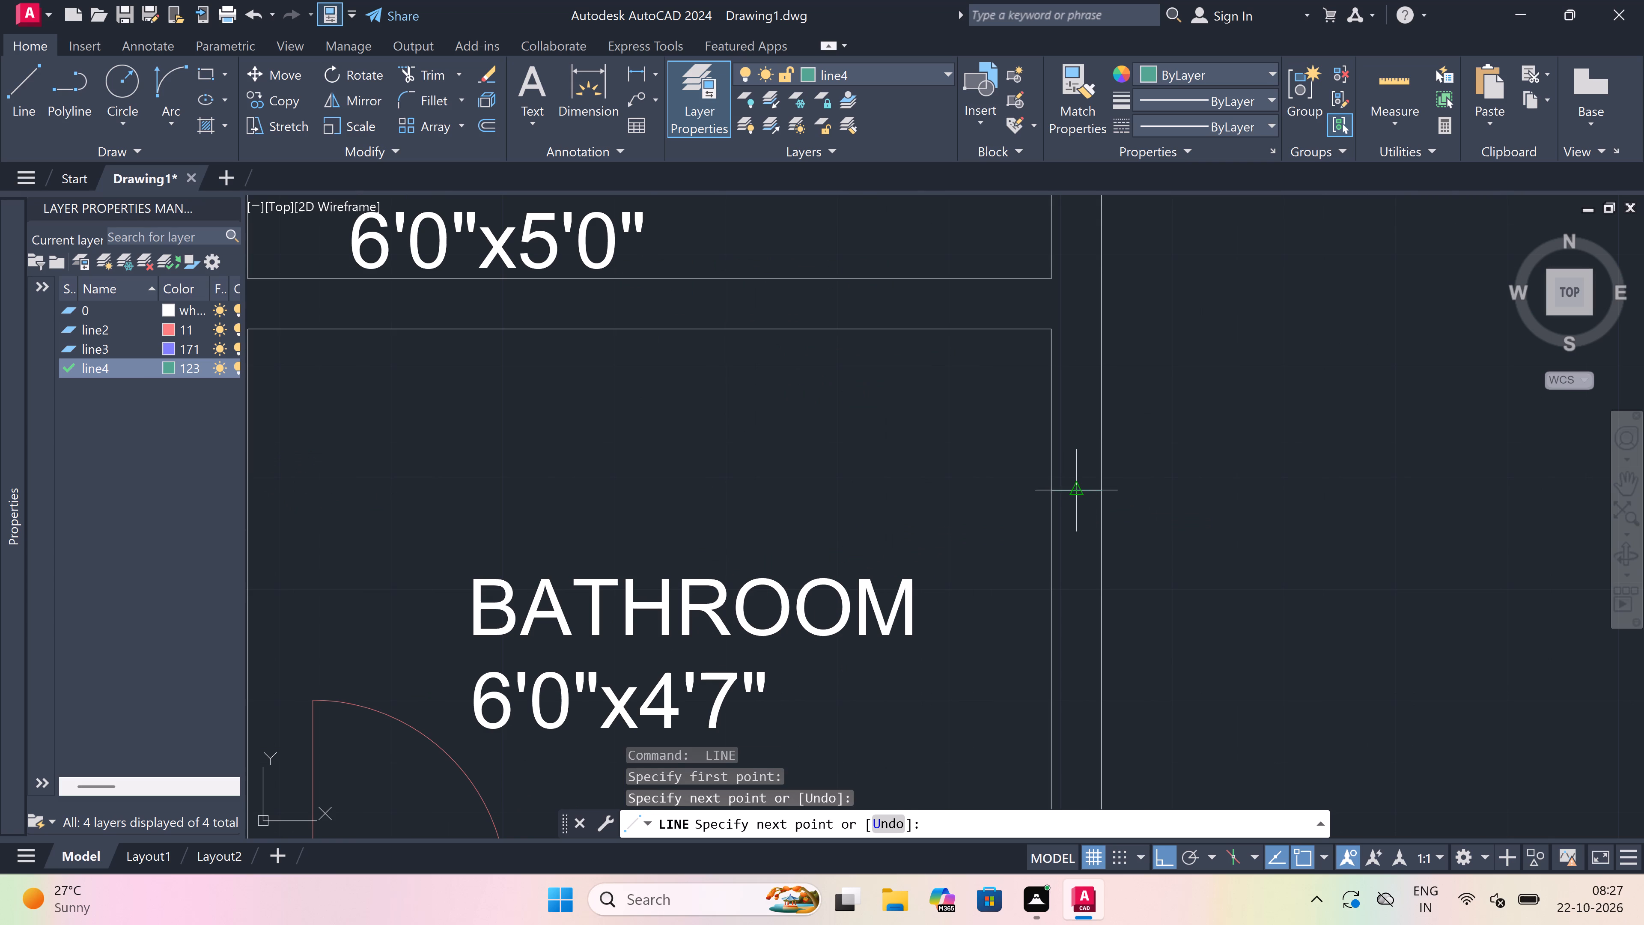
{"action": "left_click", "coordinate": [1077, 493]}
{"action": "scroll", "coordinate": [1077, 493], "scroll_direction": "down", "scroll_amount": 2}
{"action": "scroll", "coordinate": [1078, 603], "scroll_direction": "up", "scroll_amount": 3}
{"action": "type", "text": "2'"}
{"action": "key", "text": "space"}
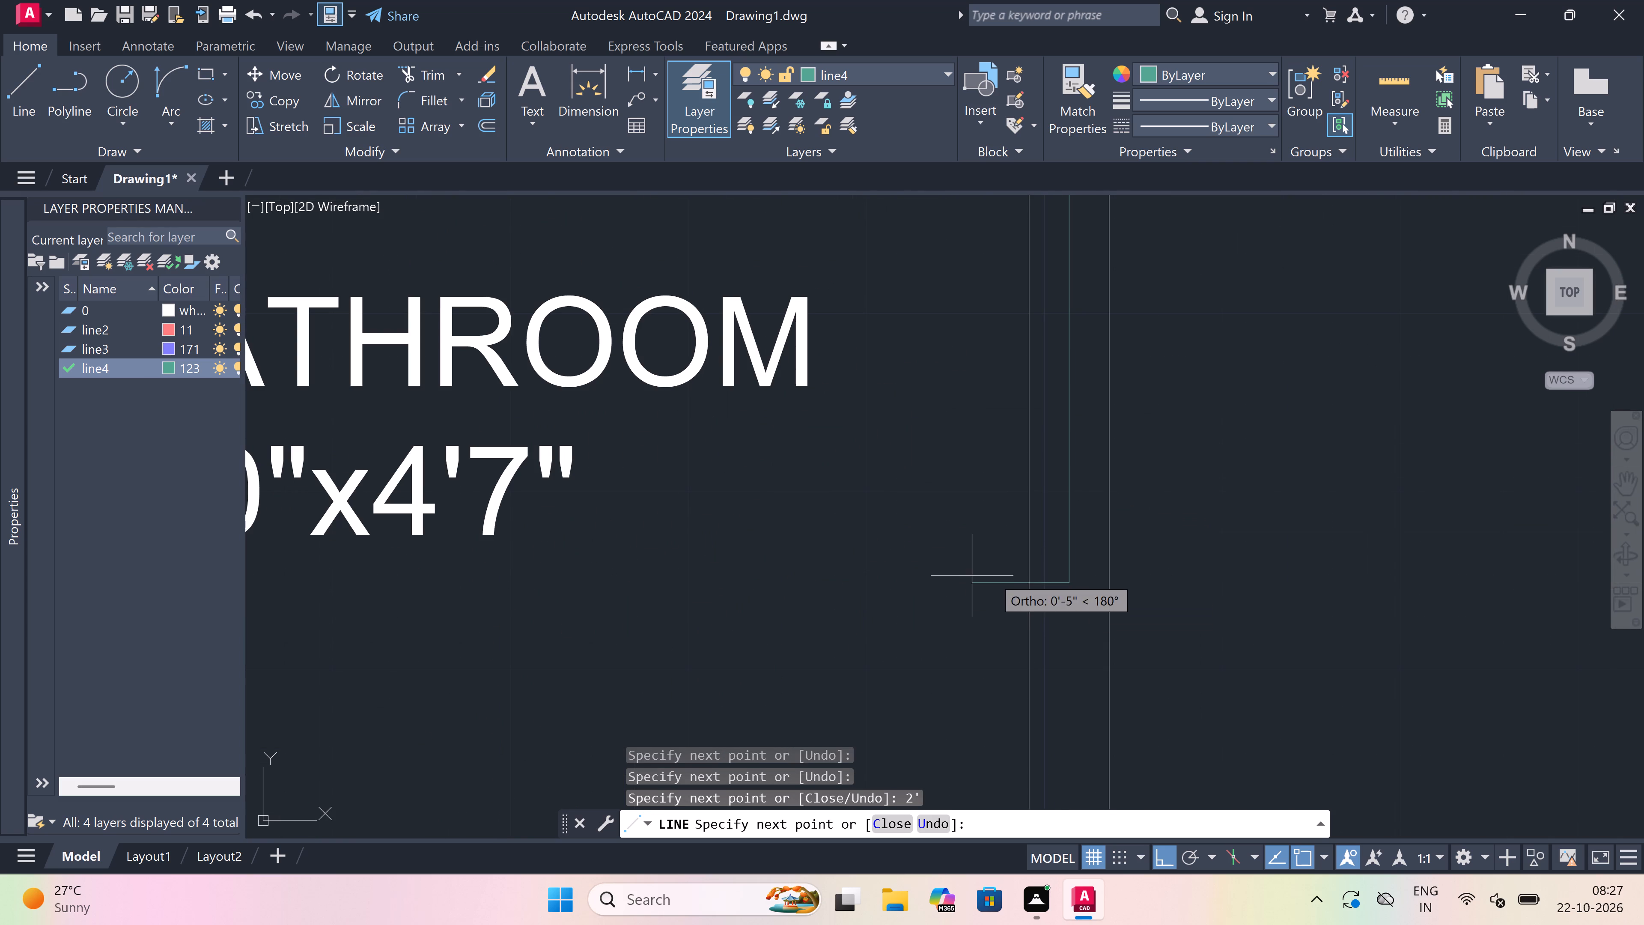
{"action": "left_click", "coordinate": [1026, 583]}
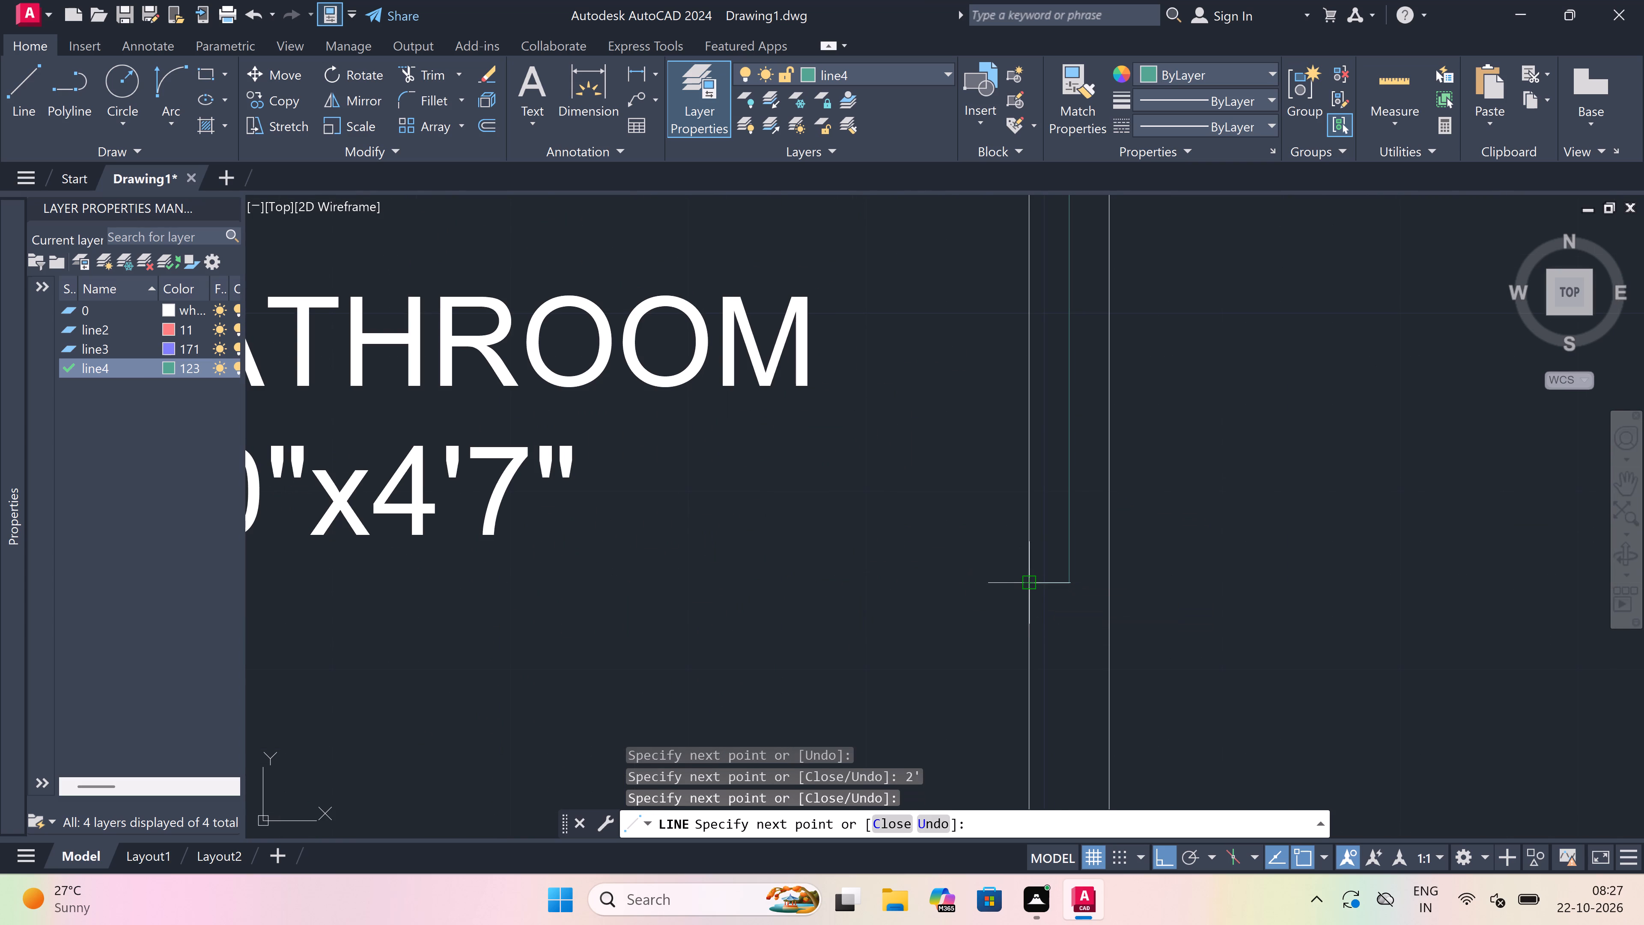
{"action": "left_click", "coordinate": [1113, 591]}
{"action": "key", "text": "Escape"}
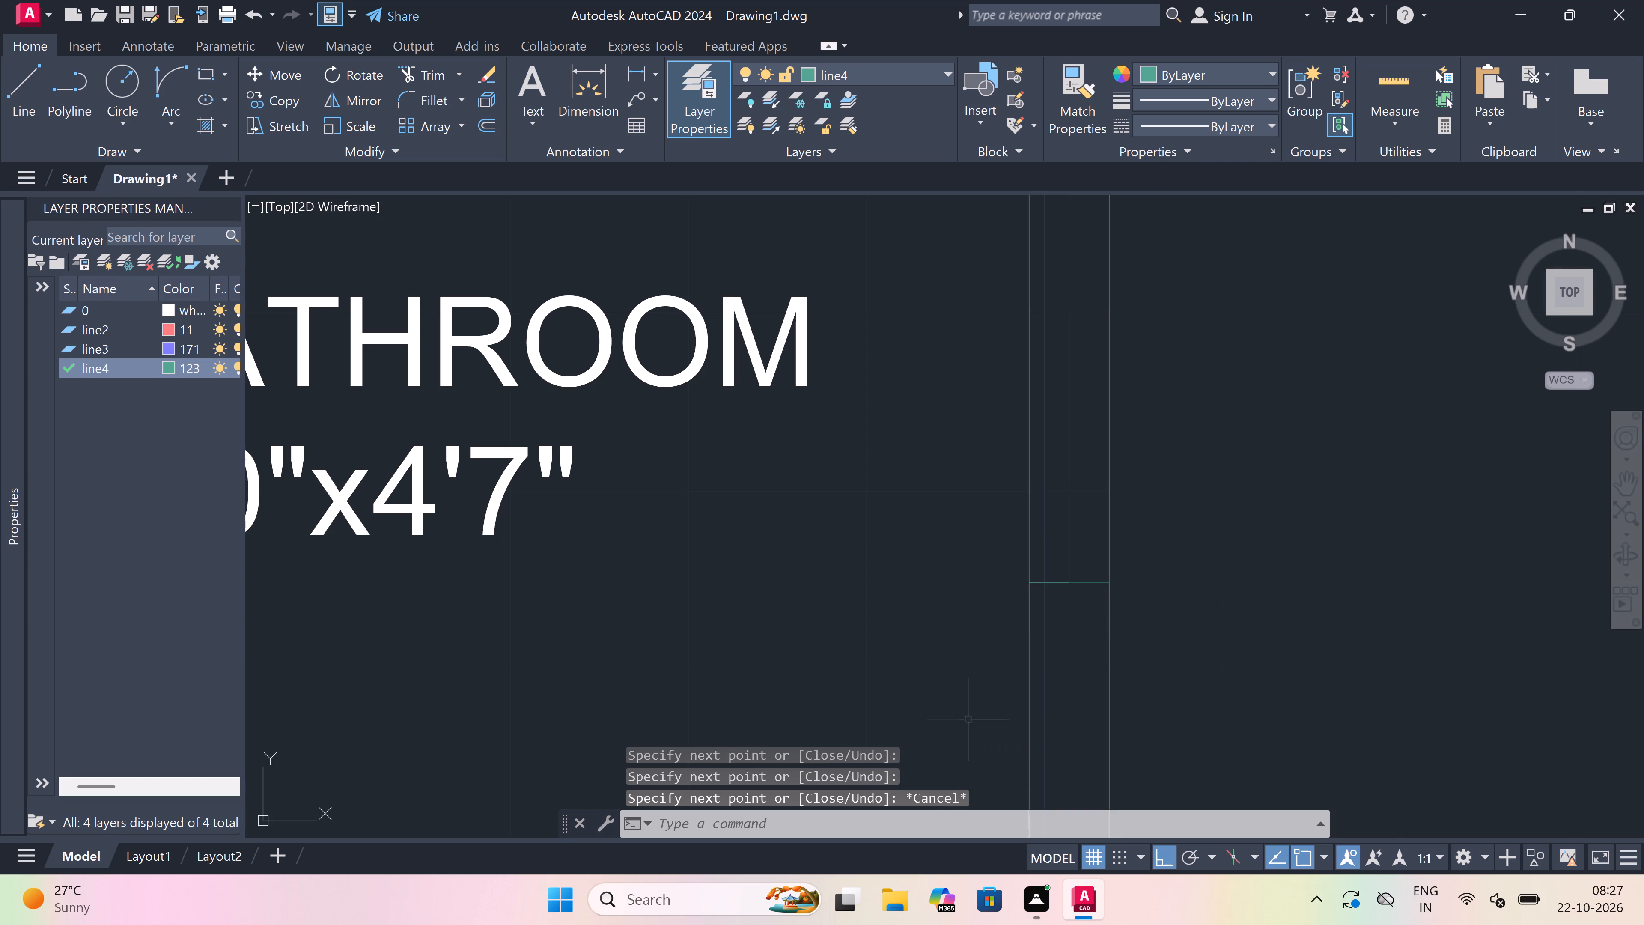
Trim the inner and outer wall lines between the end lines of the 6'0"x4'7" bathroom's 2' window.
{"action": "scroll", "coordinate": [968, 719], "scroll_direction": "down", "scroll_amount": 4}
{"action": "scroll", "coordinate": [979, 692], "scroll_direction": "up", "scroll_amount": 3}
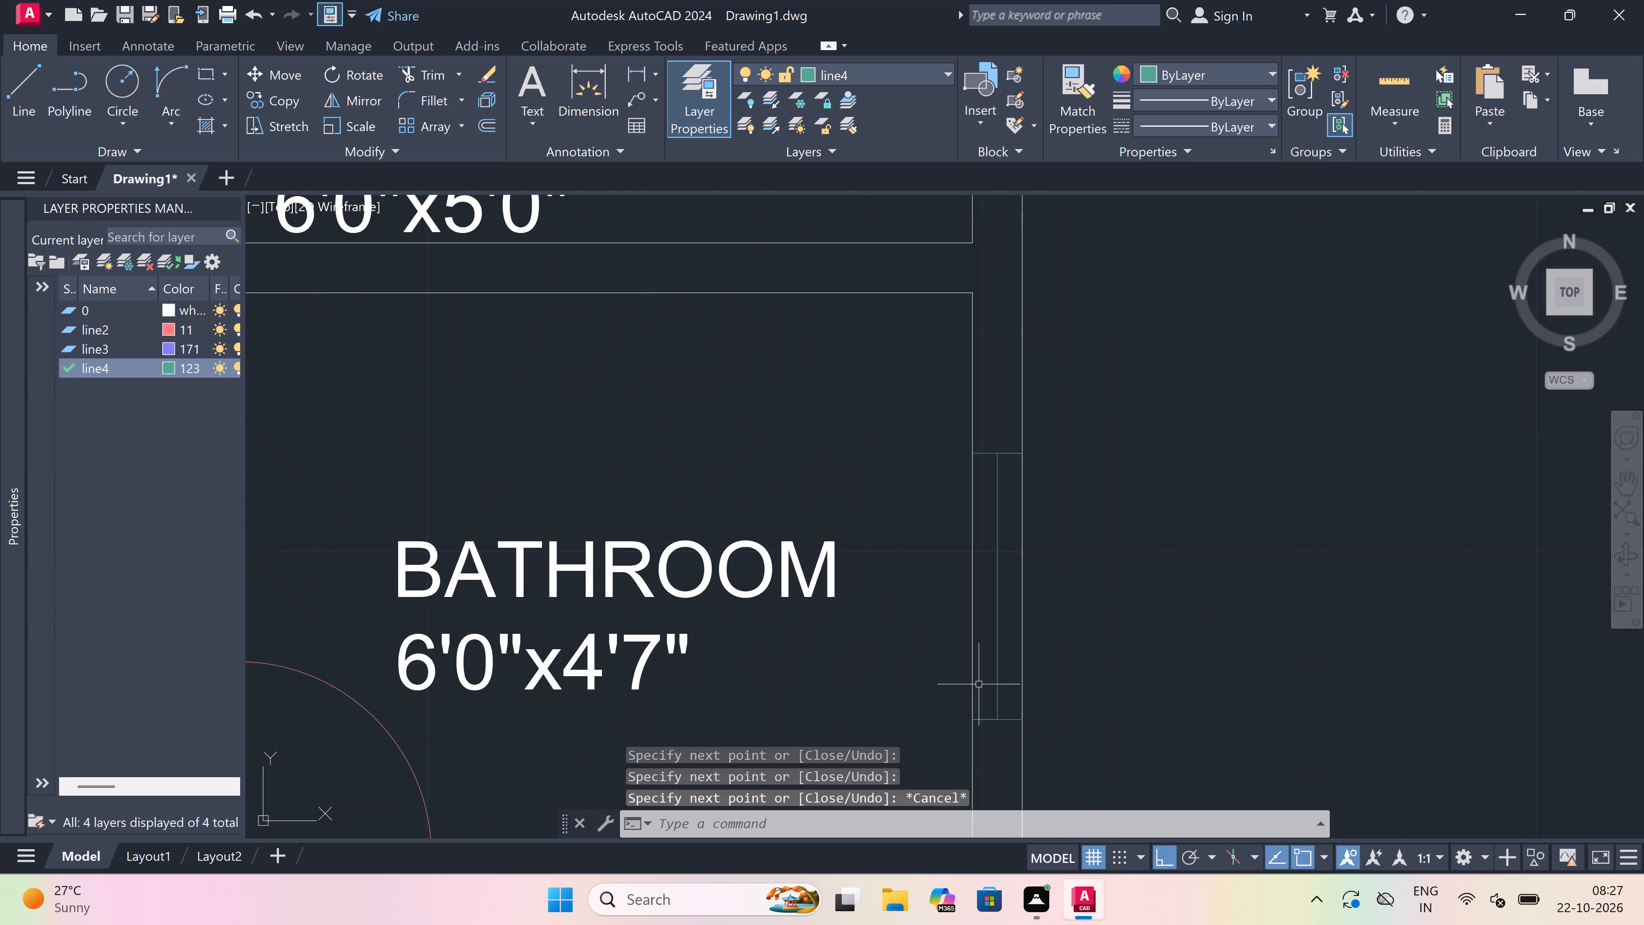
{"action": "type", "text": "tr"}
{"action": "key", "text": "space"}
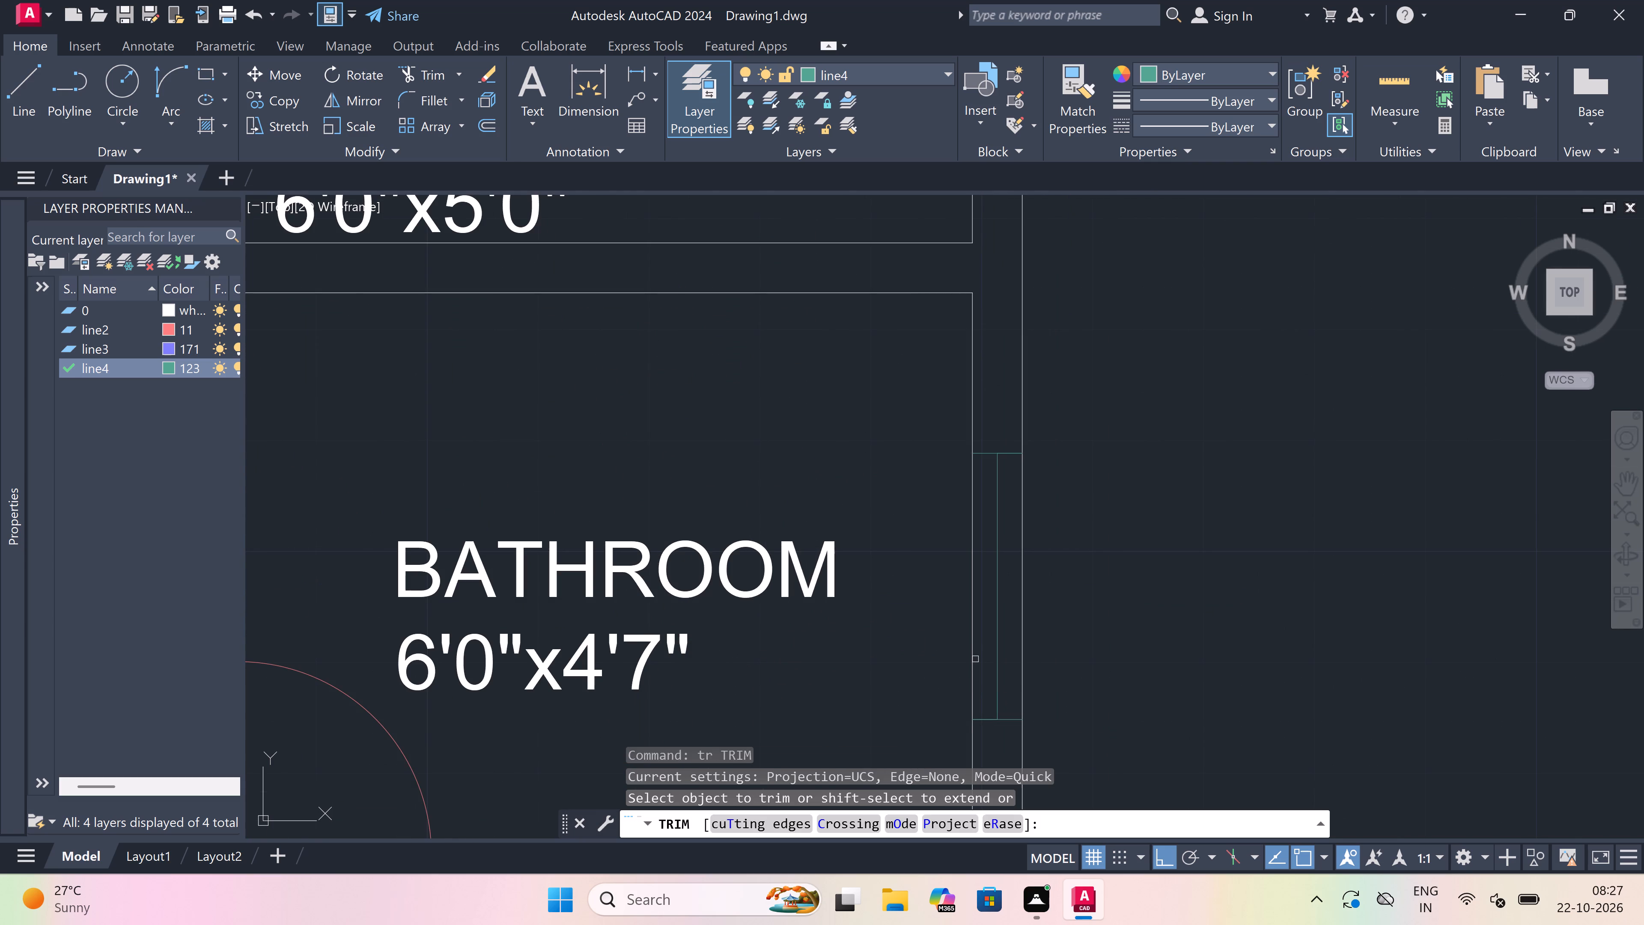
{"action": "left_click", "coordinate": [975, 656]}
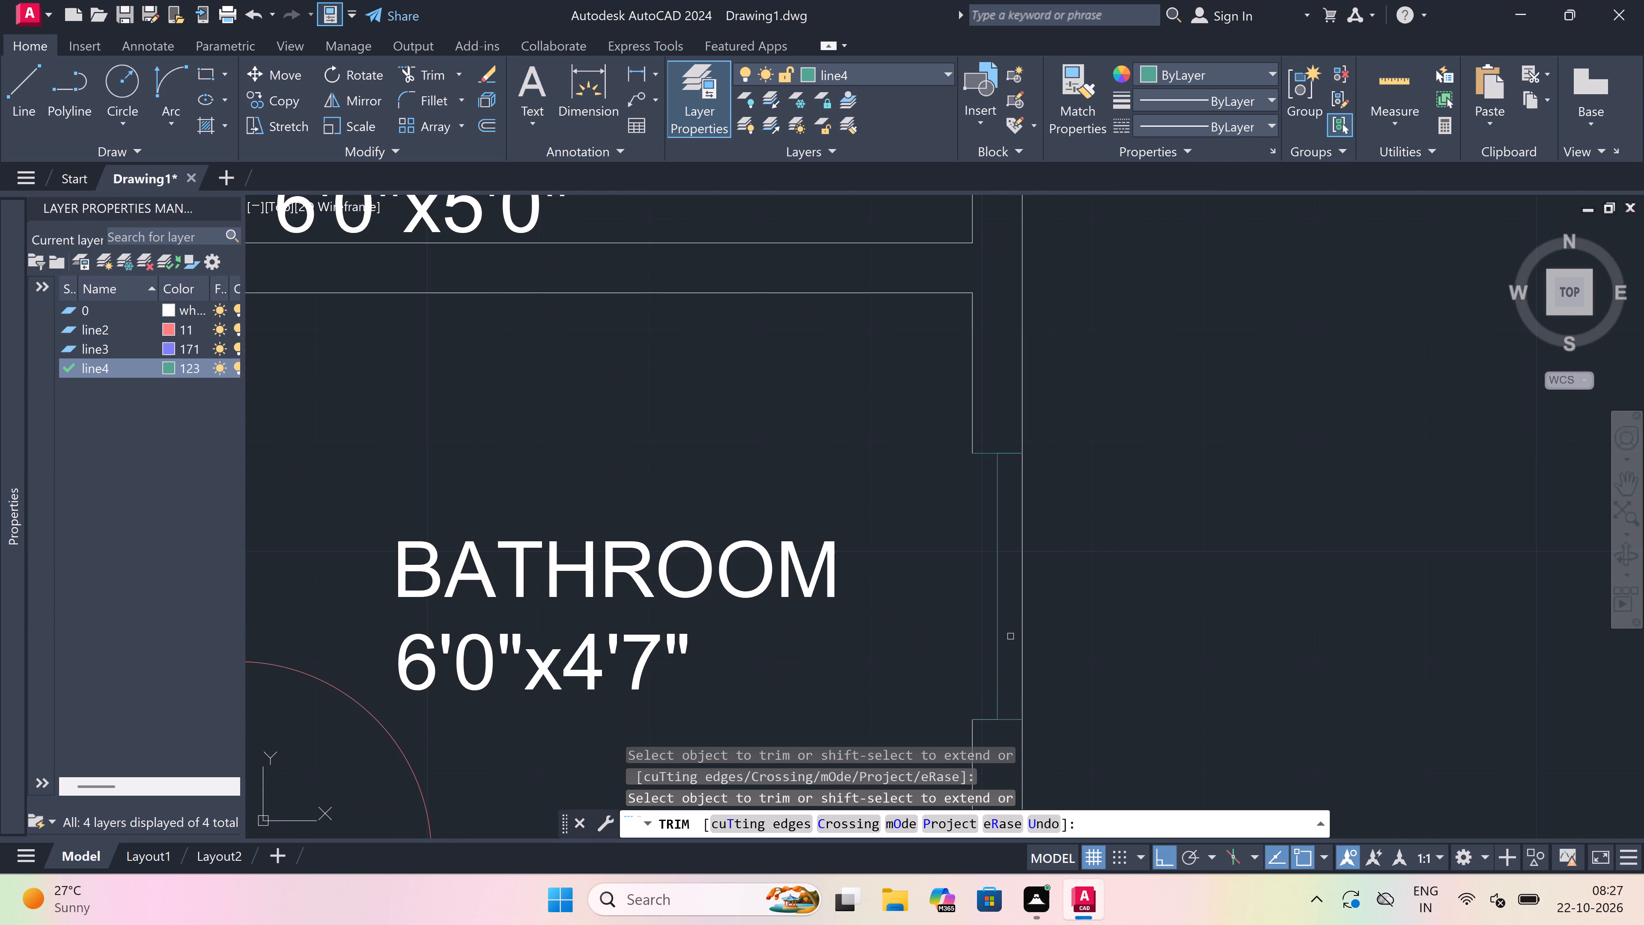
{"action": "left_click", "coordinate": [1022, 627]}
{"action": "key", "text": "Escape"}
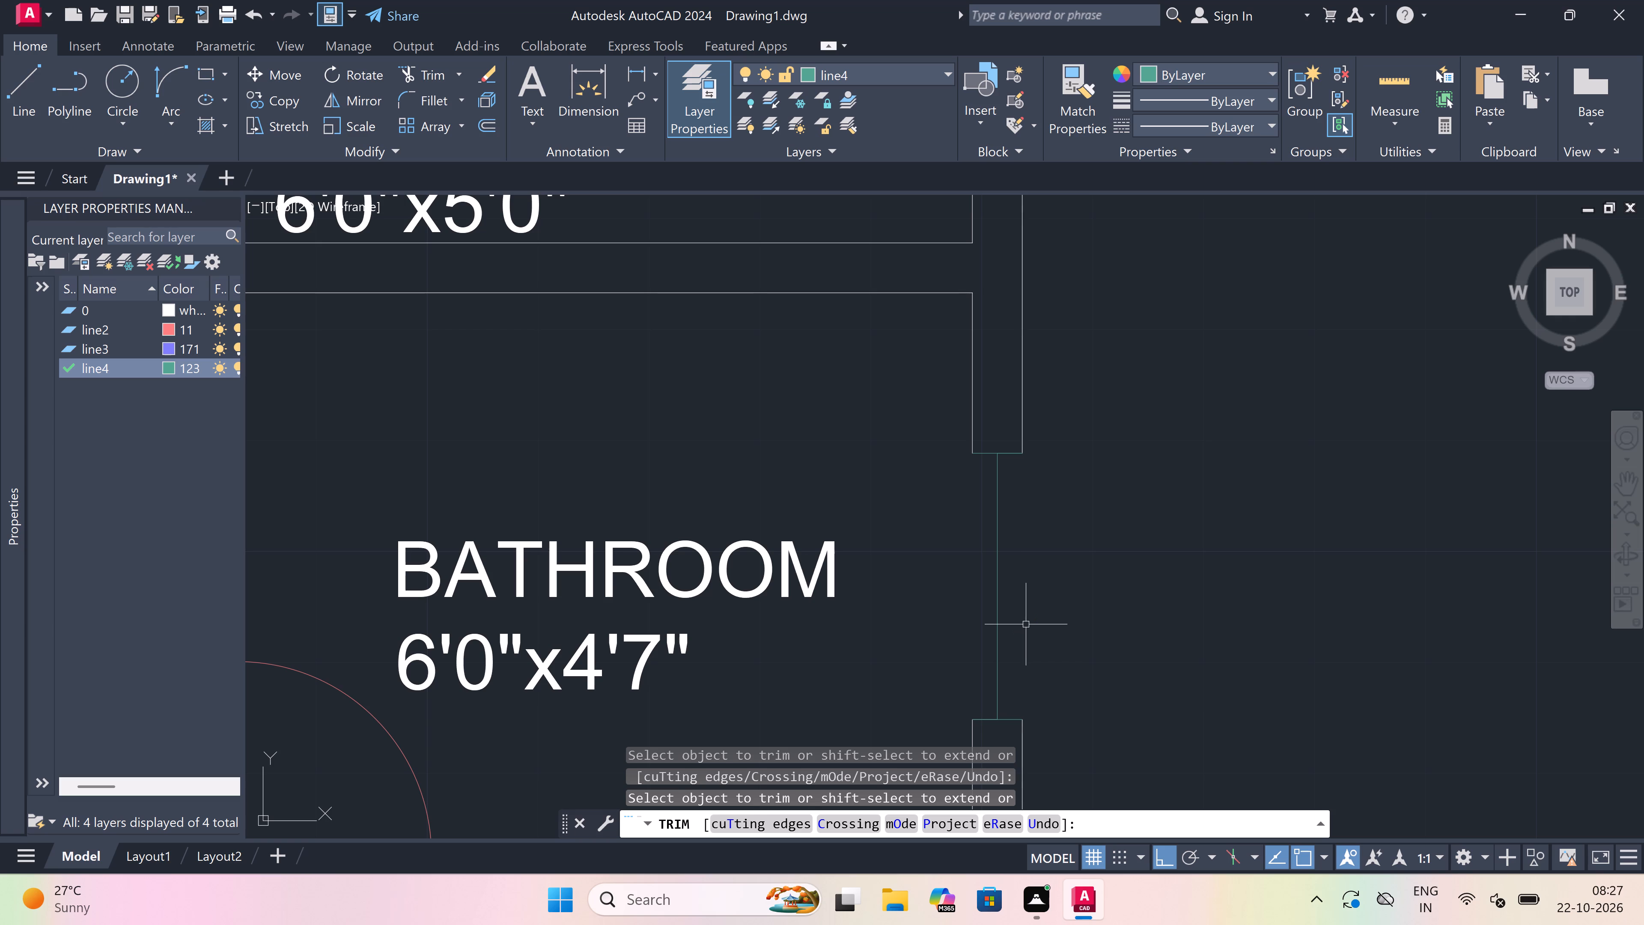
Draw the outer and inner window lines across the 2' opening in the right 6'0"x4'7" bathroom's outer wall.
{"action": "key", "text": "l"}
{"action": "key", "text": "space"}
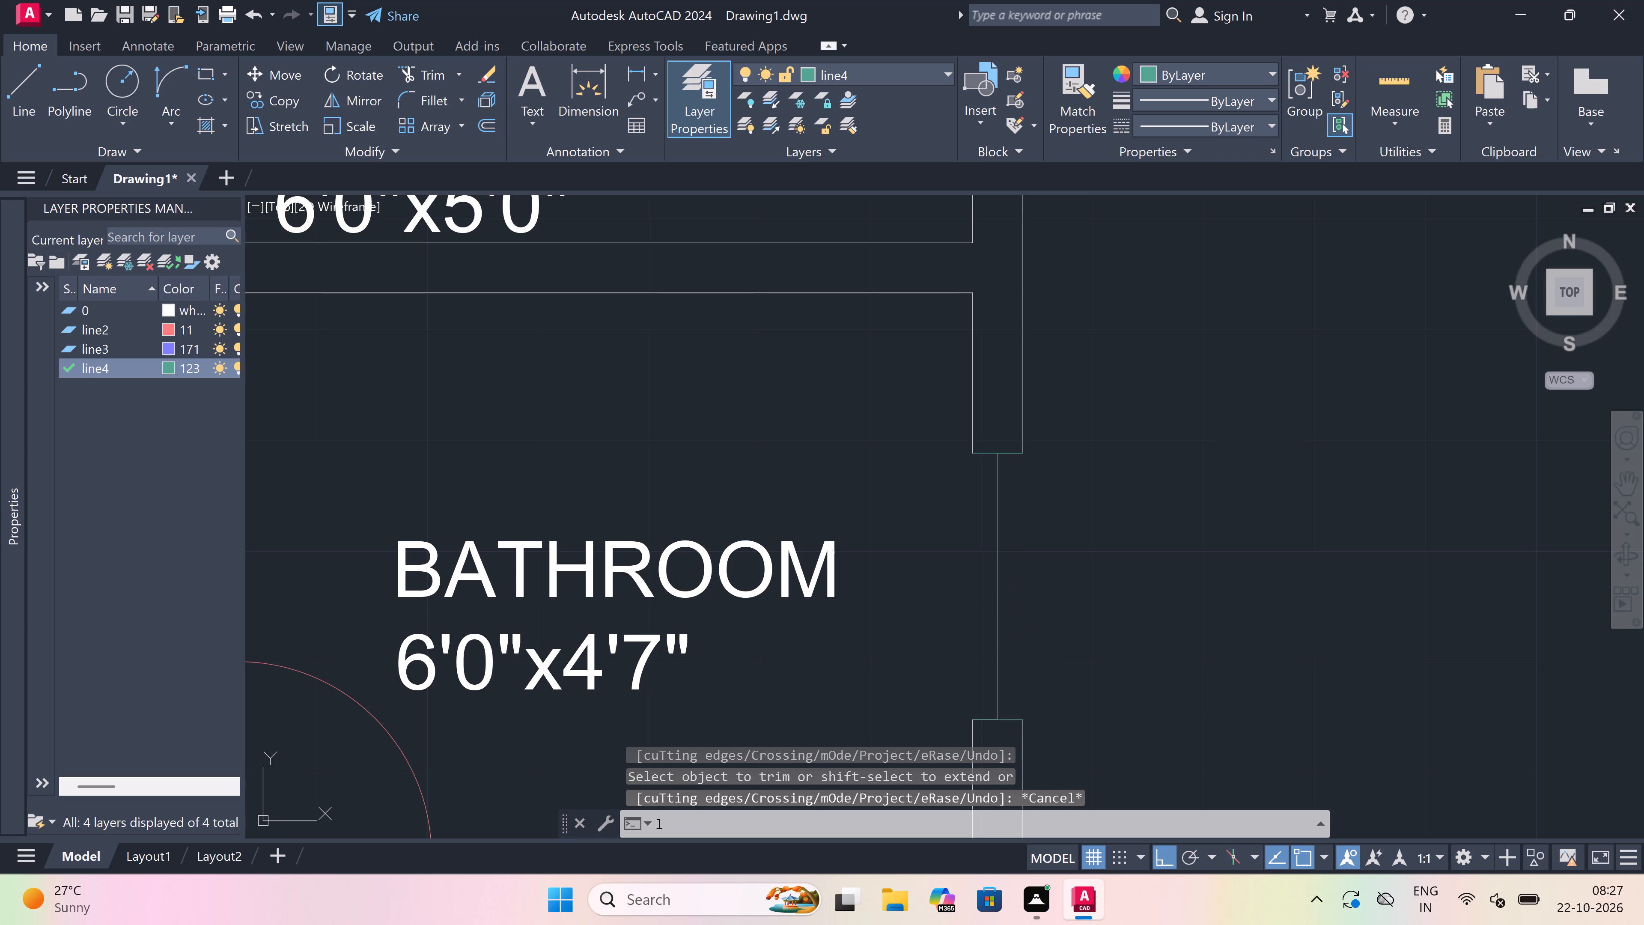
{"action": "left_click", "coordinate": [1026, 460]}
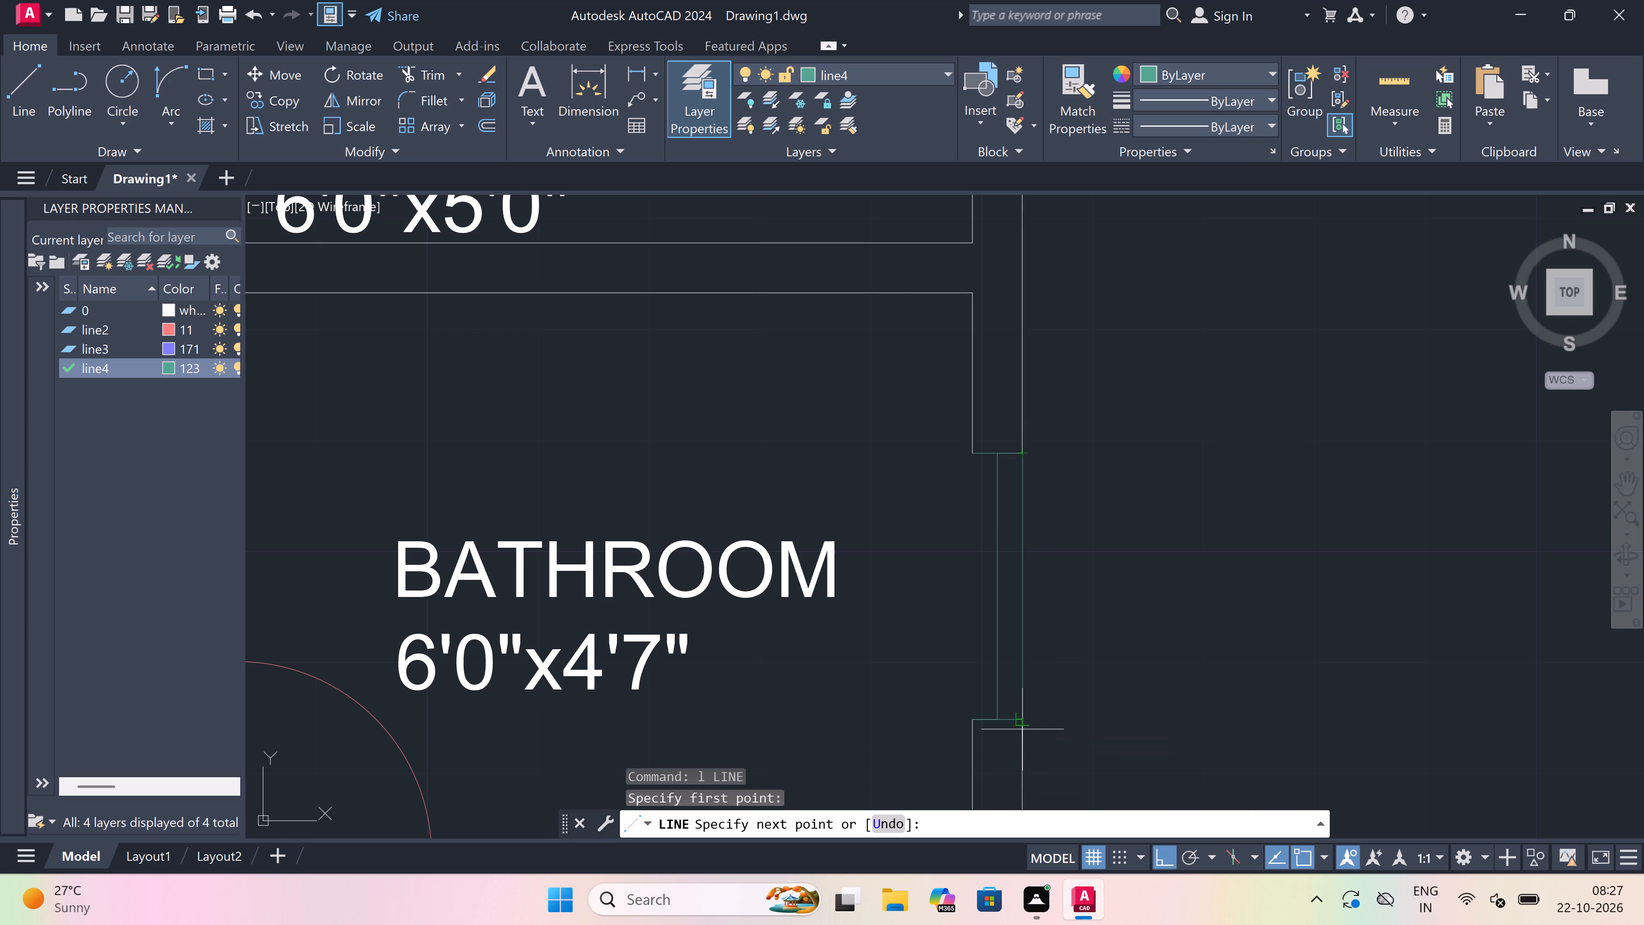
{"action": "left_click", "coordinate": [1024, 717]}
{"action": "key", "text": "Escape"}
{"action": "key", "text": "space"}
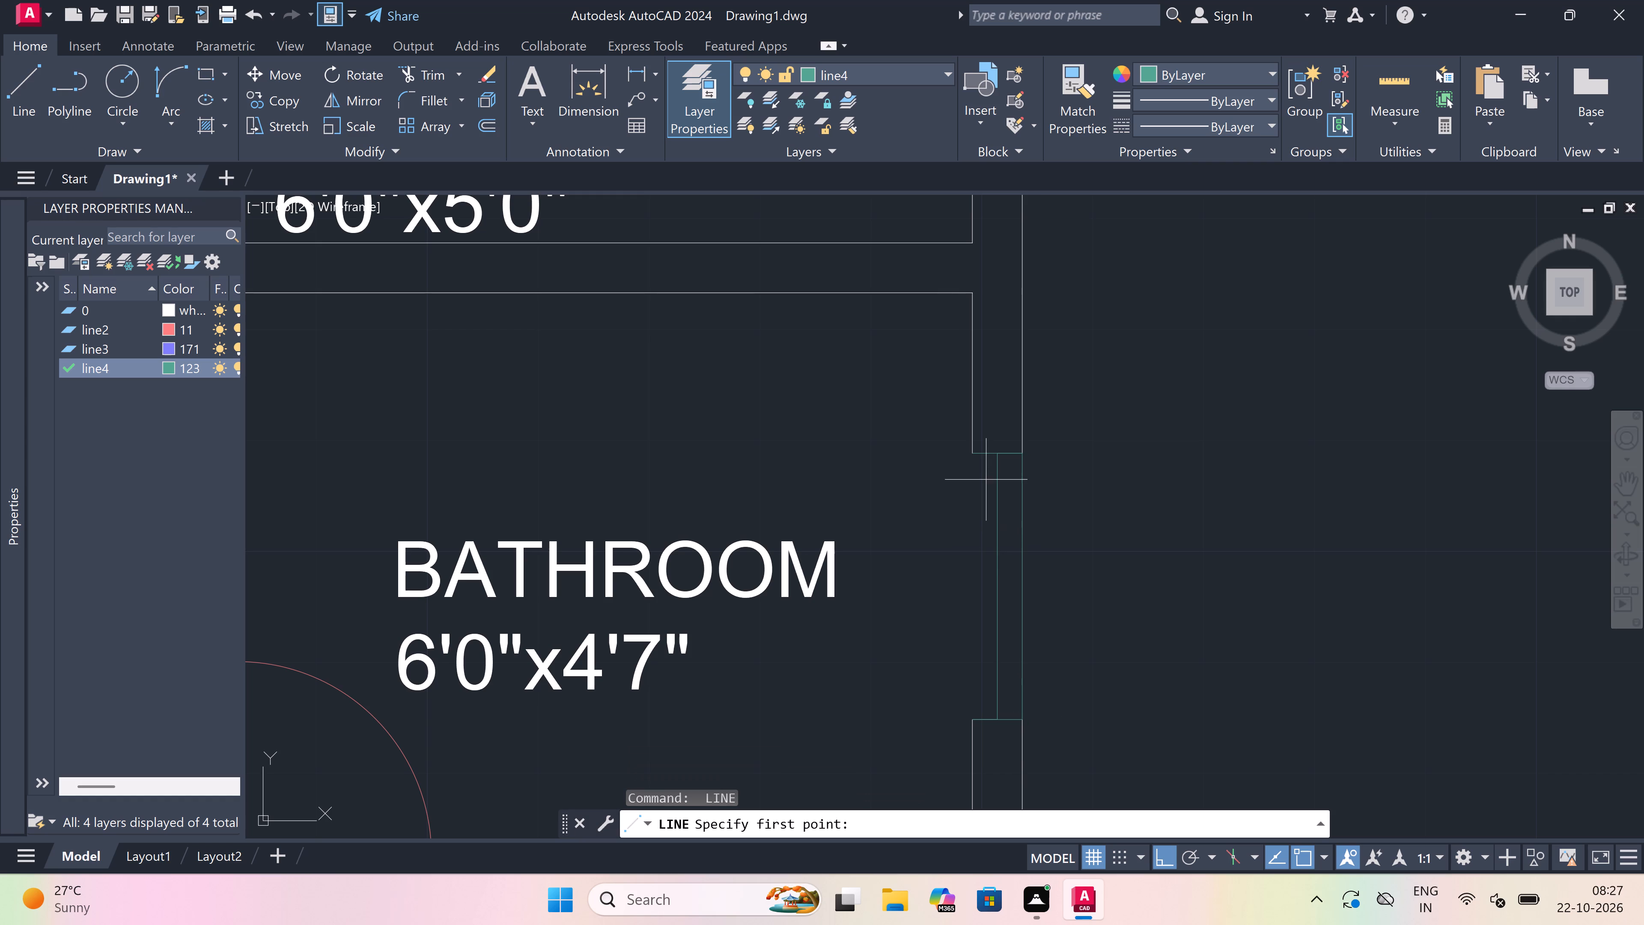
{"action": "left_click", "coordinate": [968, 448]}
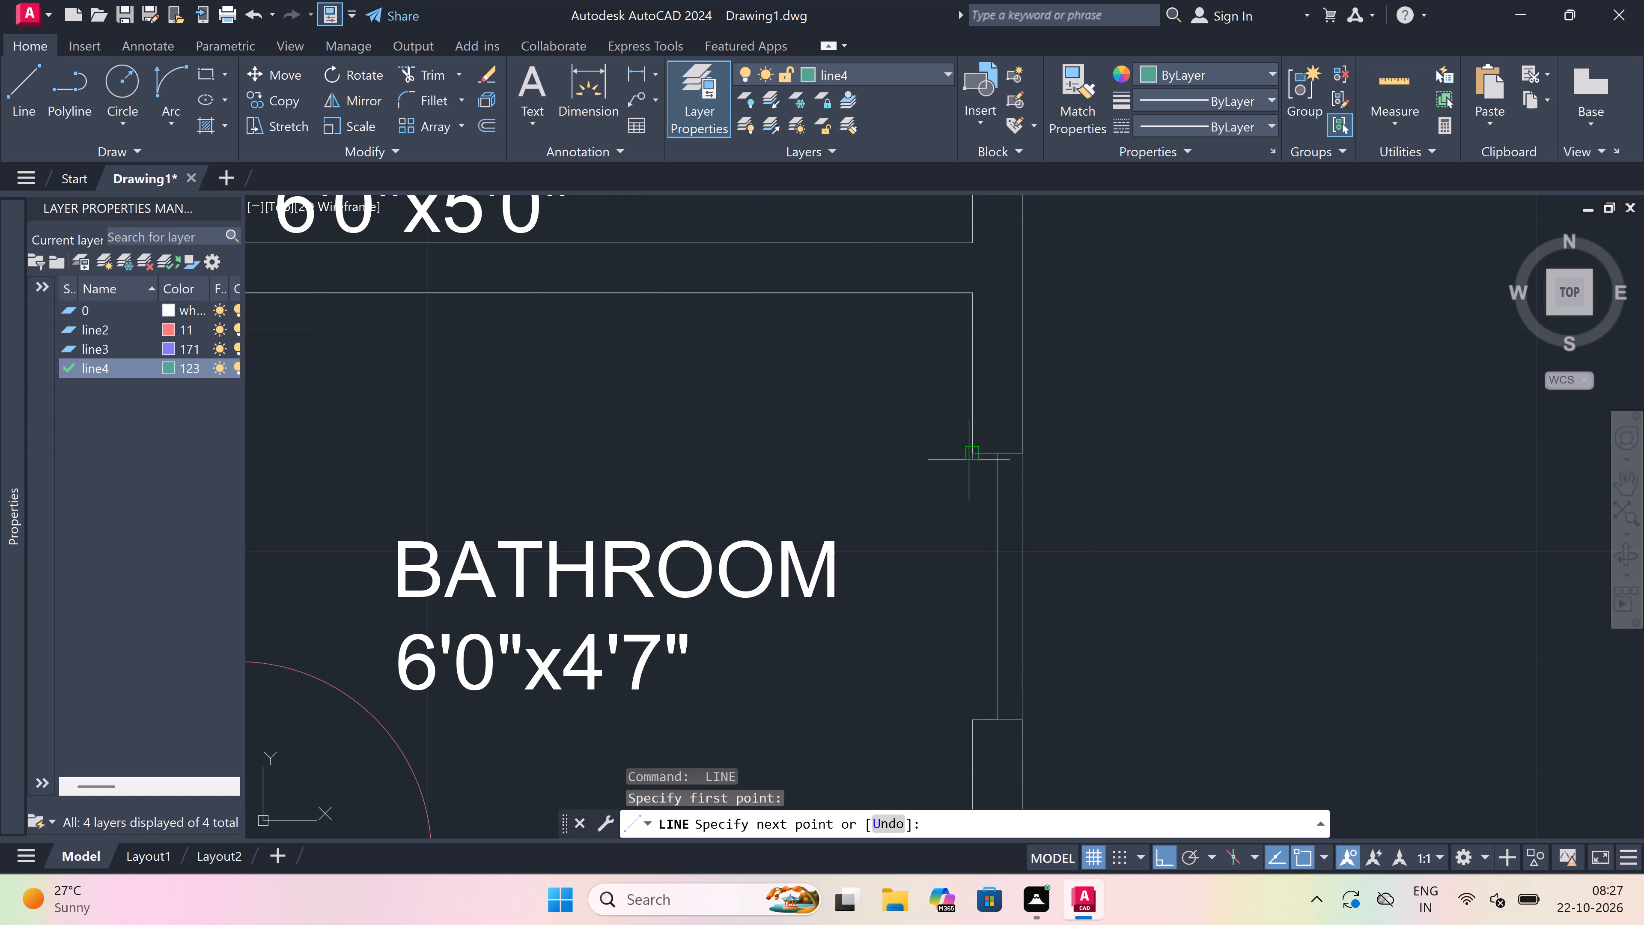
{"action": "left_click", "coordinate": [974, 718]}
{"action": "key", "text": "Escape"}
Draw a window in the outer side wall of the right 12'0"x11'0" bedroom, with a 5' centre line and end lines across the wall.
{"action": "scroll", "coordinate": [1042, 510], "scroll_direction": "down", "scroll_amount": 5}
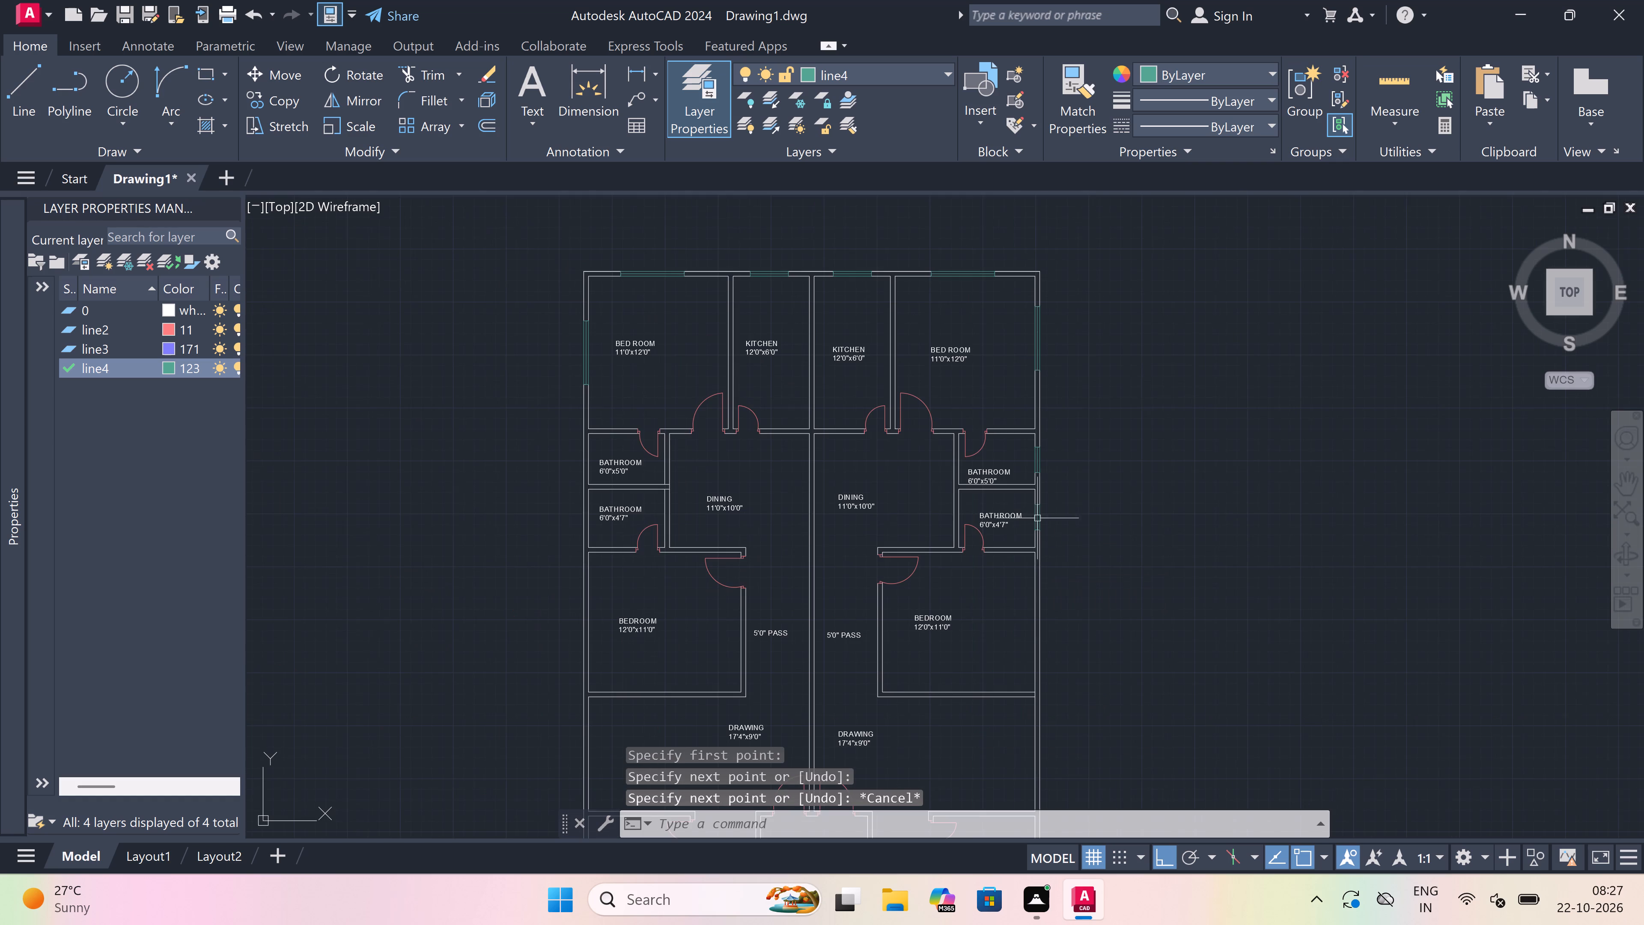
{"action": "scroll", "coordinate": [1014, 629], "scroll_direction": "up", "scroll_amount": 2}
{"action": "key", "text": "space"}
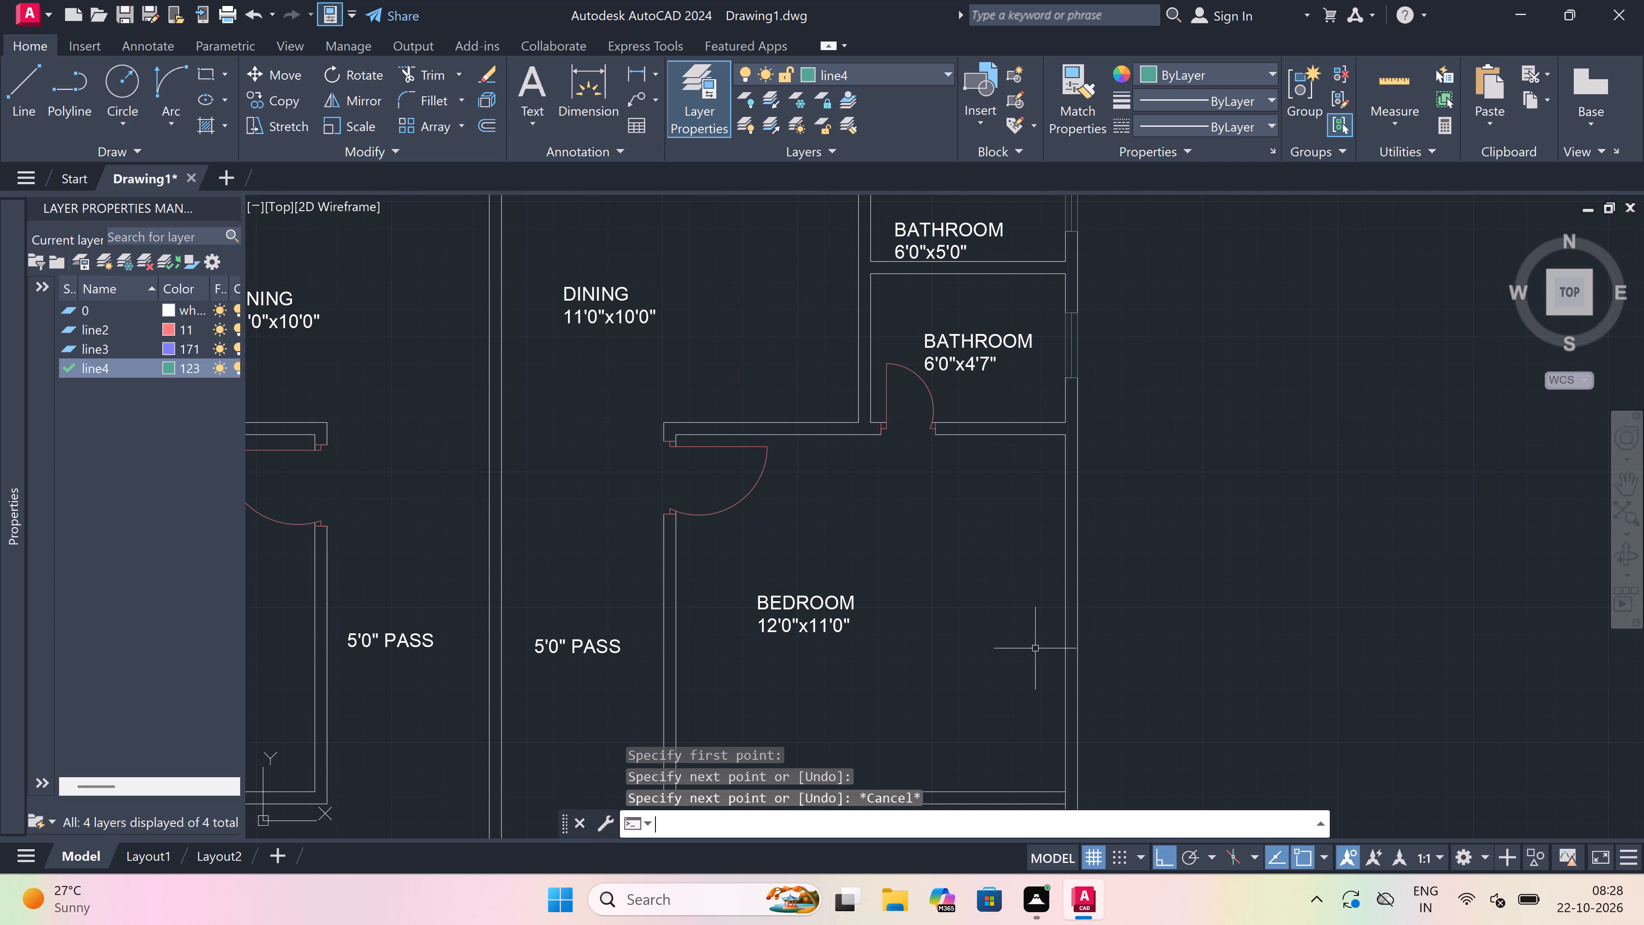
{"action": "left_click", "coordinate": [1059, 699]}
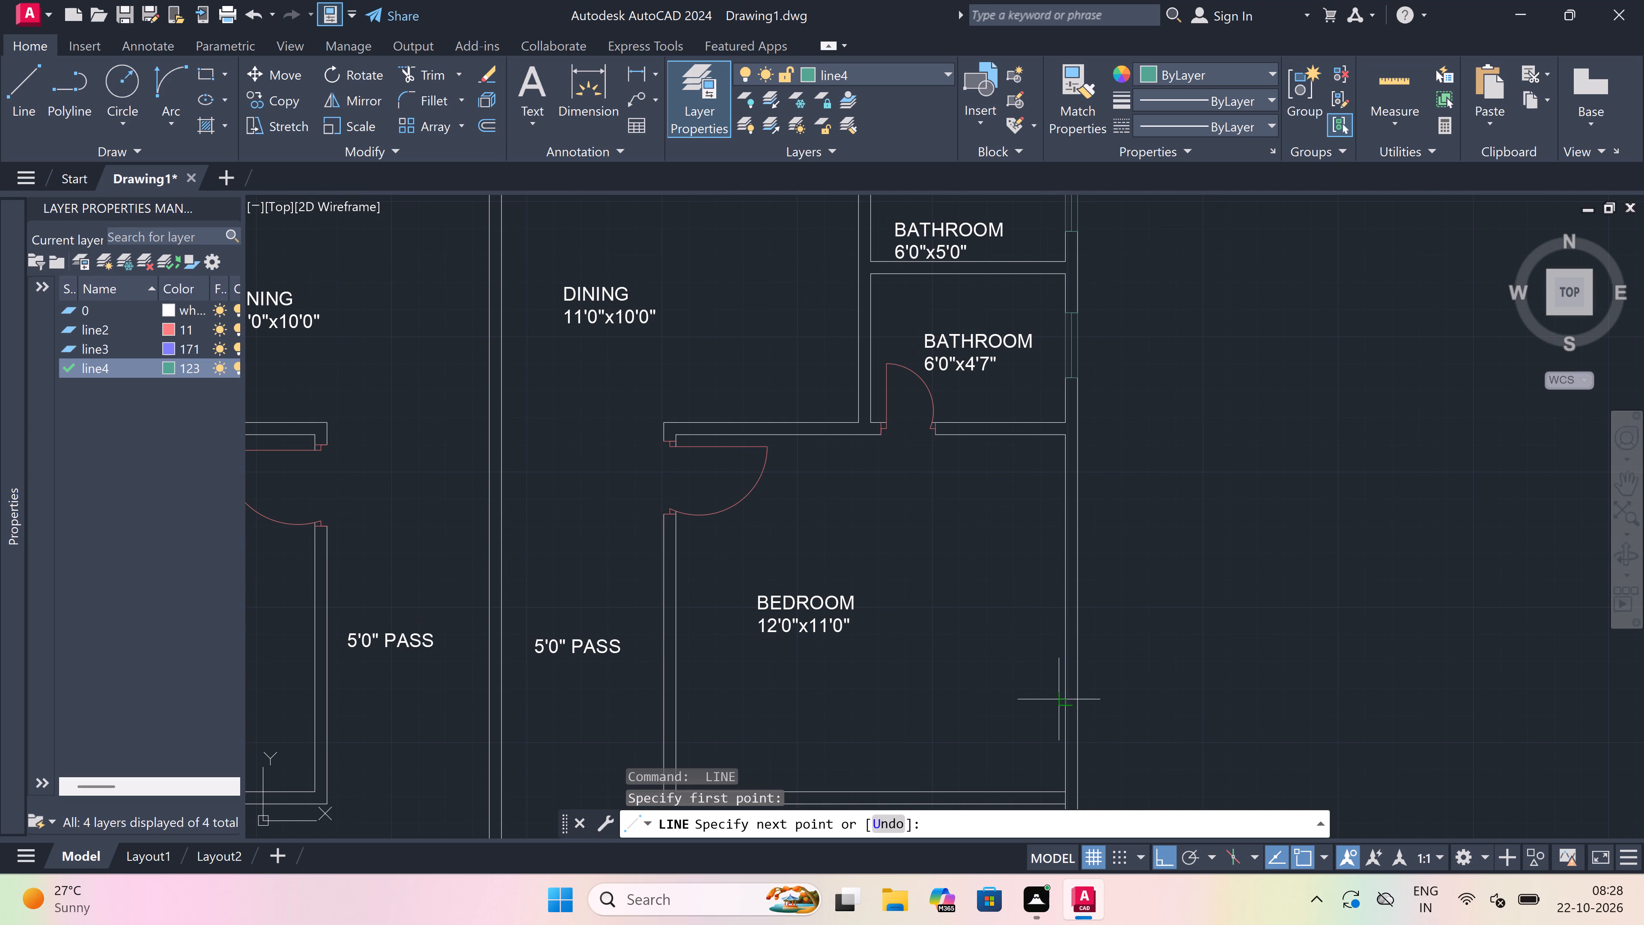
{"action": "scroll", "coordinate": [1068, 701], "scroll_direction": "up", "scroll_amount": 3}
{"action": "left_click", "coordinate": [1105, 691]}
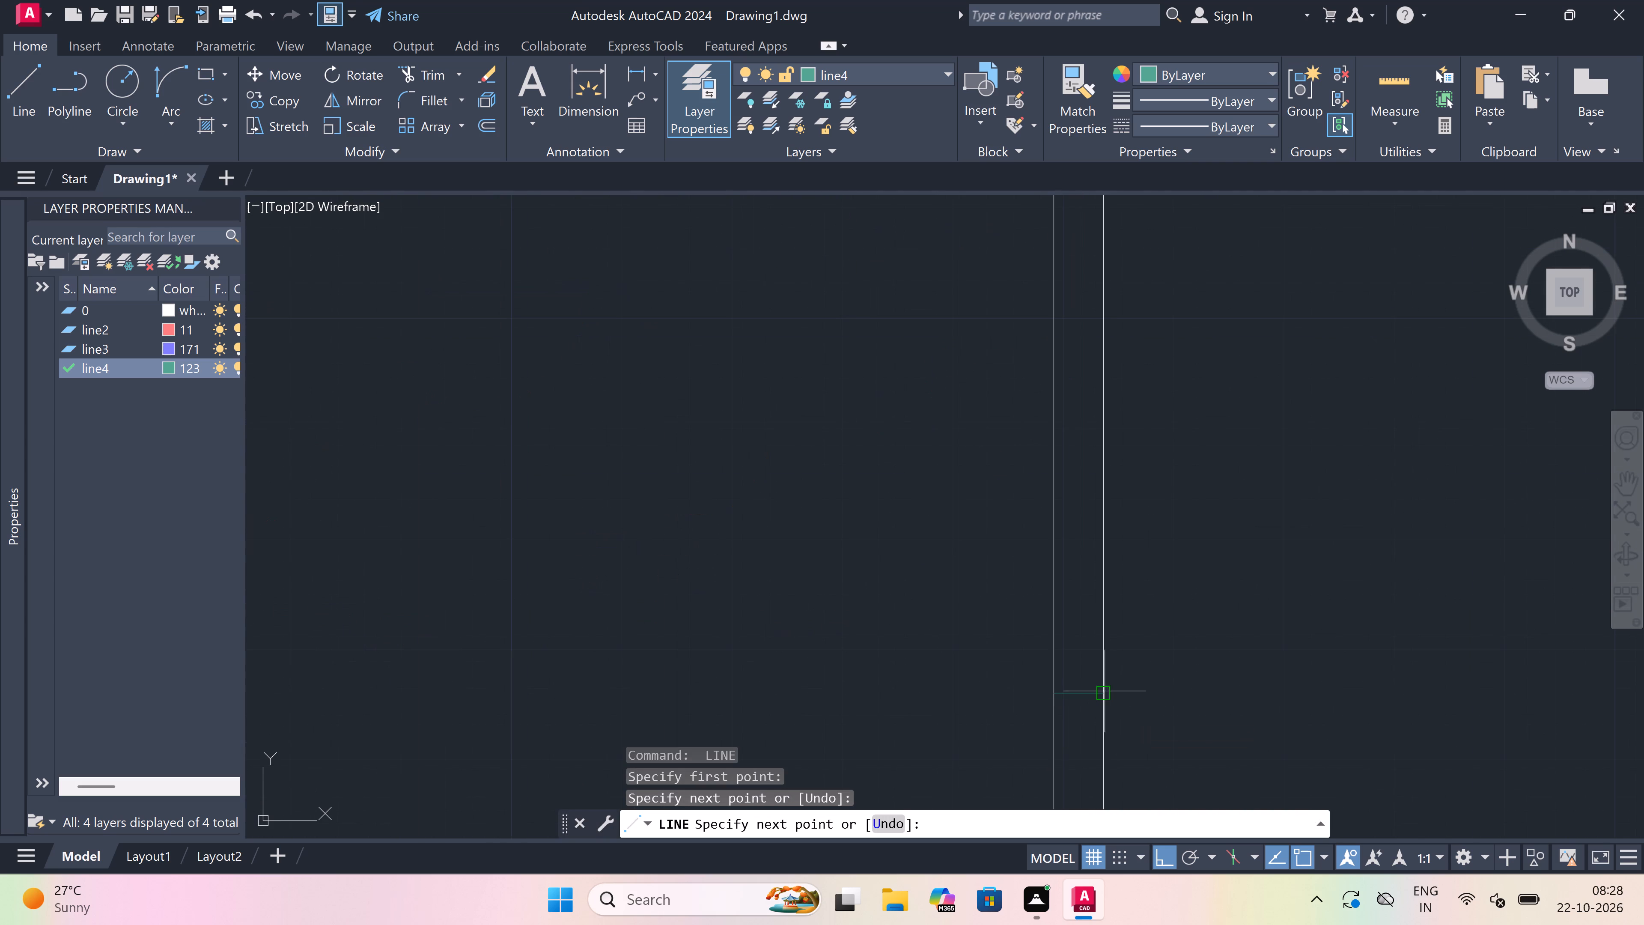
{"action": "left_click", "coordinate": [1084, 698]}
{"action": "scroll", "coordinate": [1084, 698], "scroll_direction": "down", "scroll_amount": 4}
{"action": "scroll", "coordinate": [1084, 627], "scroll_direction": "up", "scroll_amount": 3}
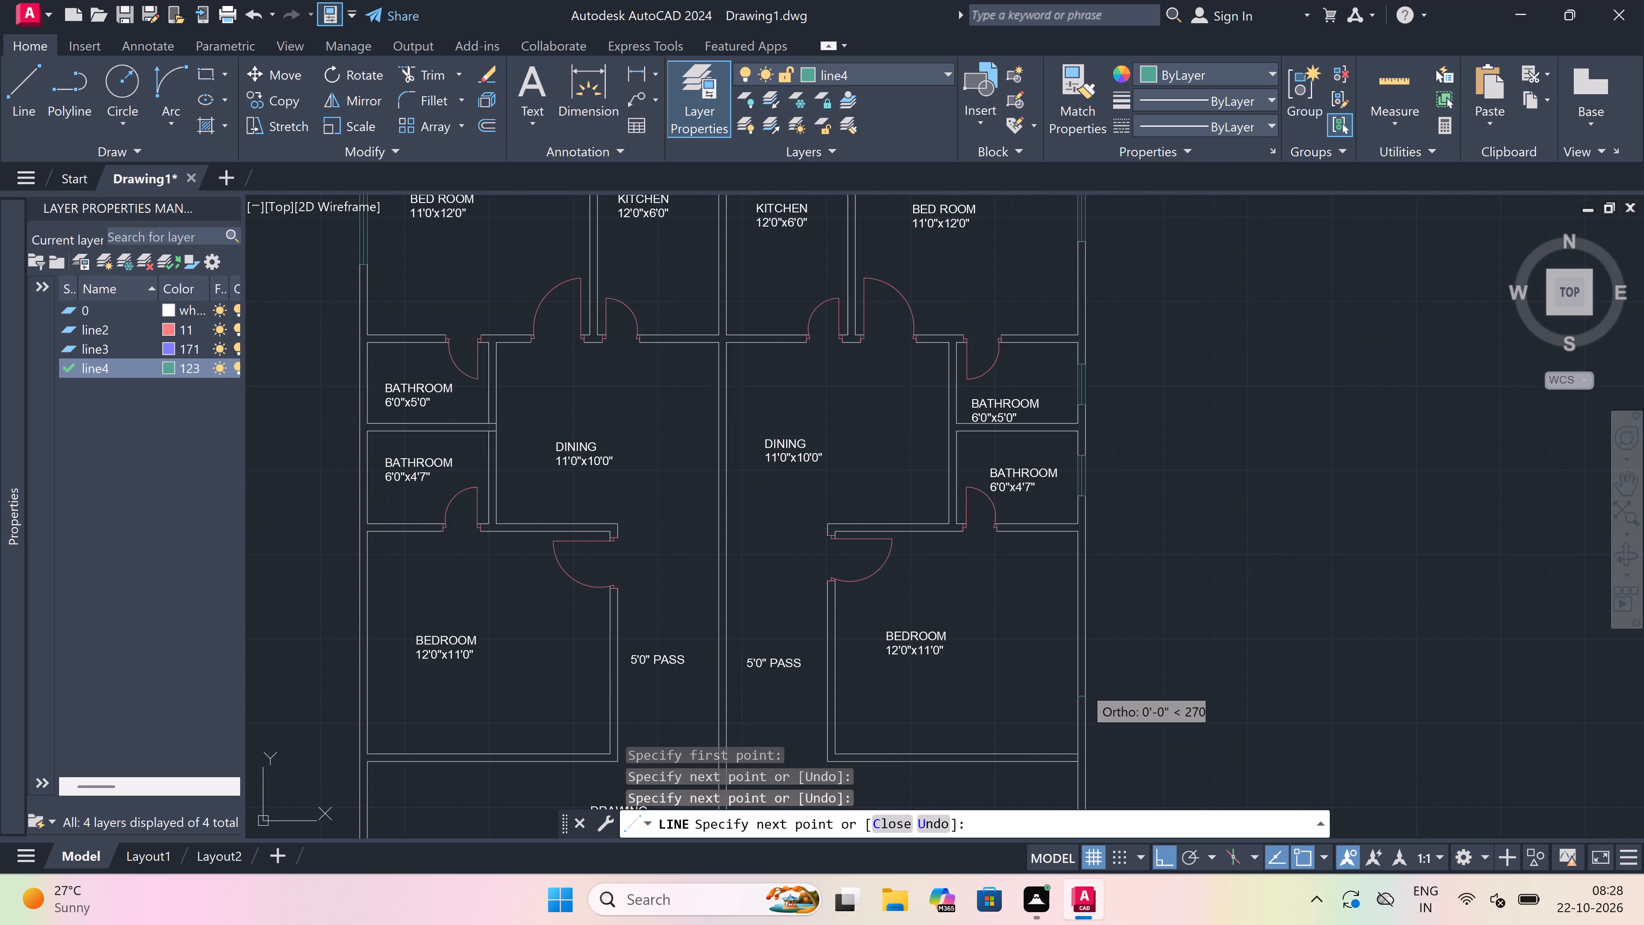
{"action": "scroll", "coordinate": [1084, 632], "scroll_direction": "up", "scroll_amount": 2}
{"action": "type", "text": "5'"}
{"action": "key", "text": "space"}
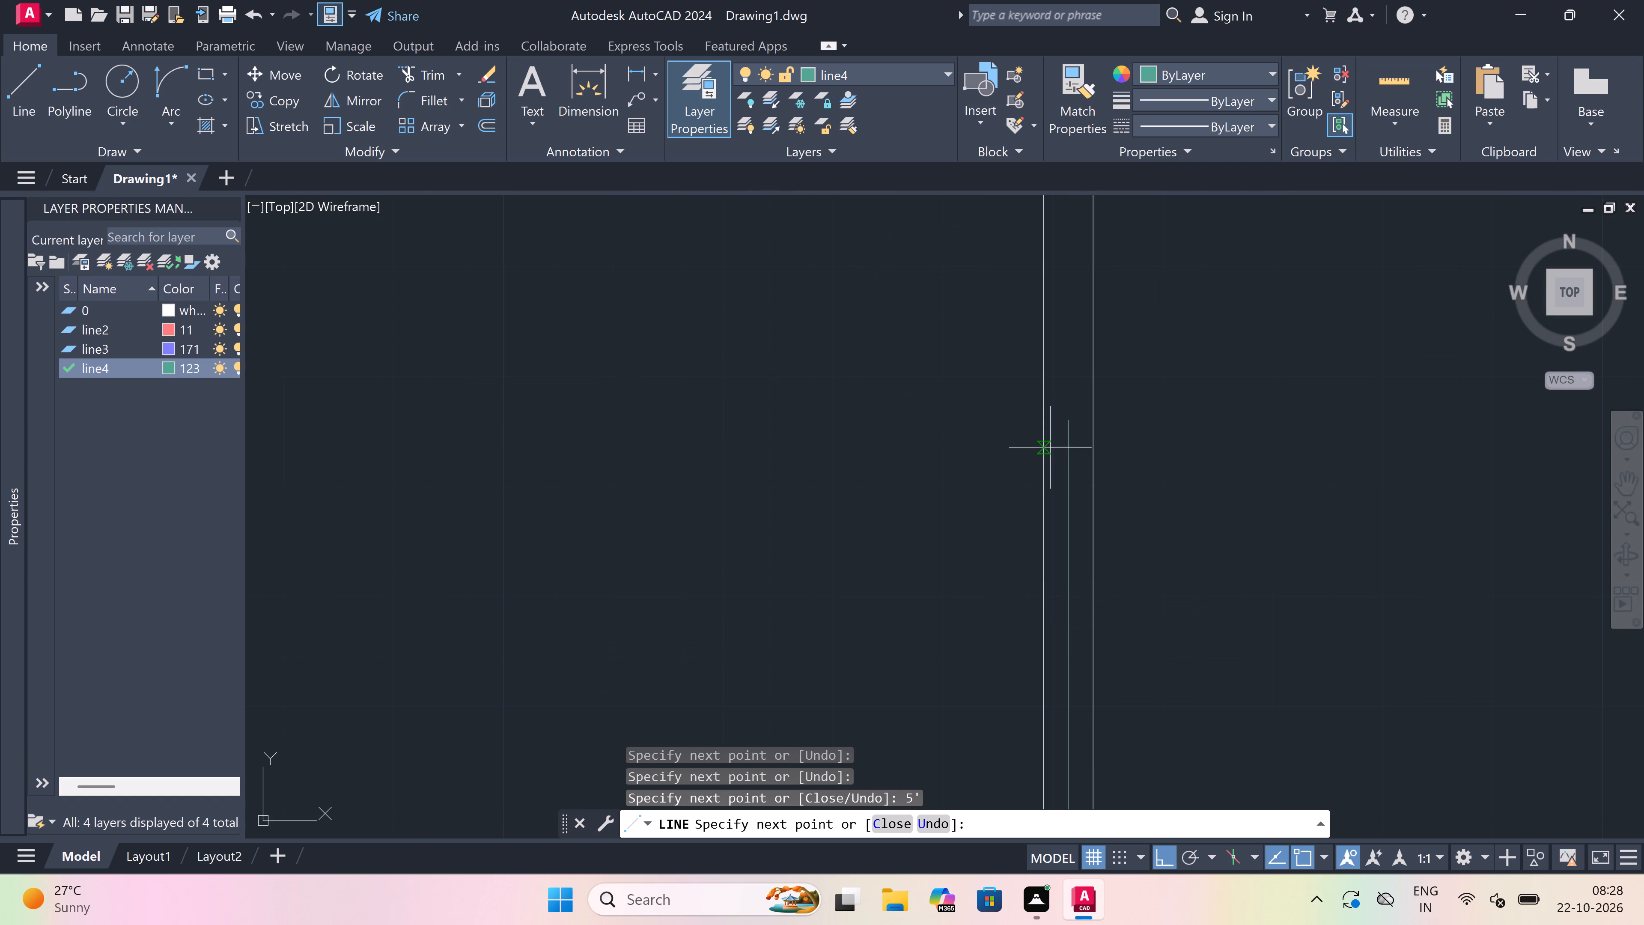
{"action": "left_click", "coordinate": [1048, 425]}
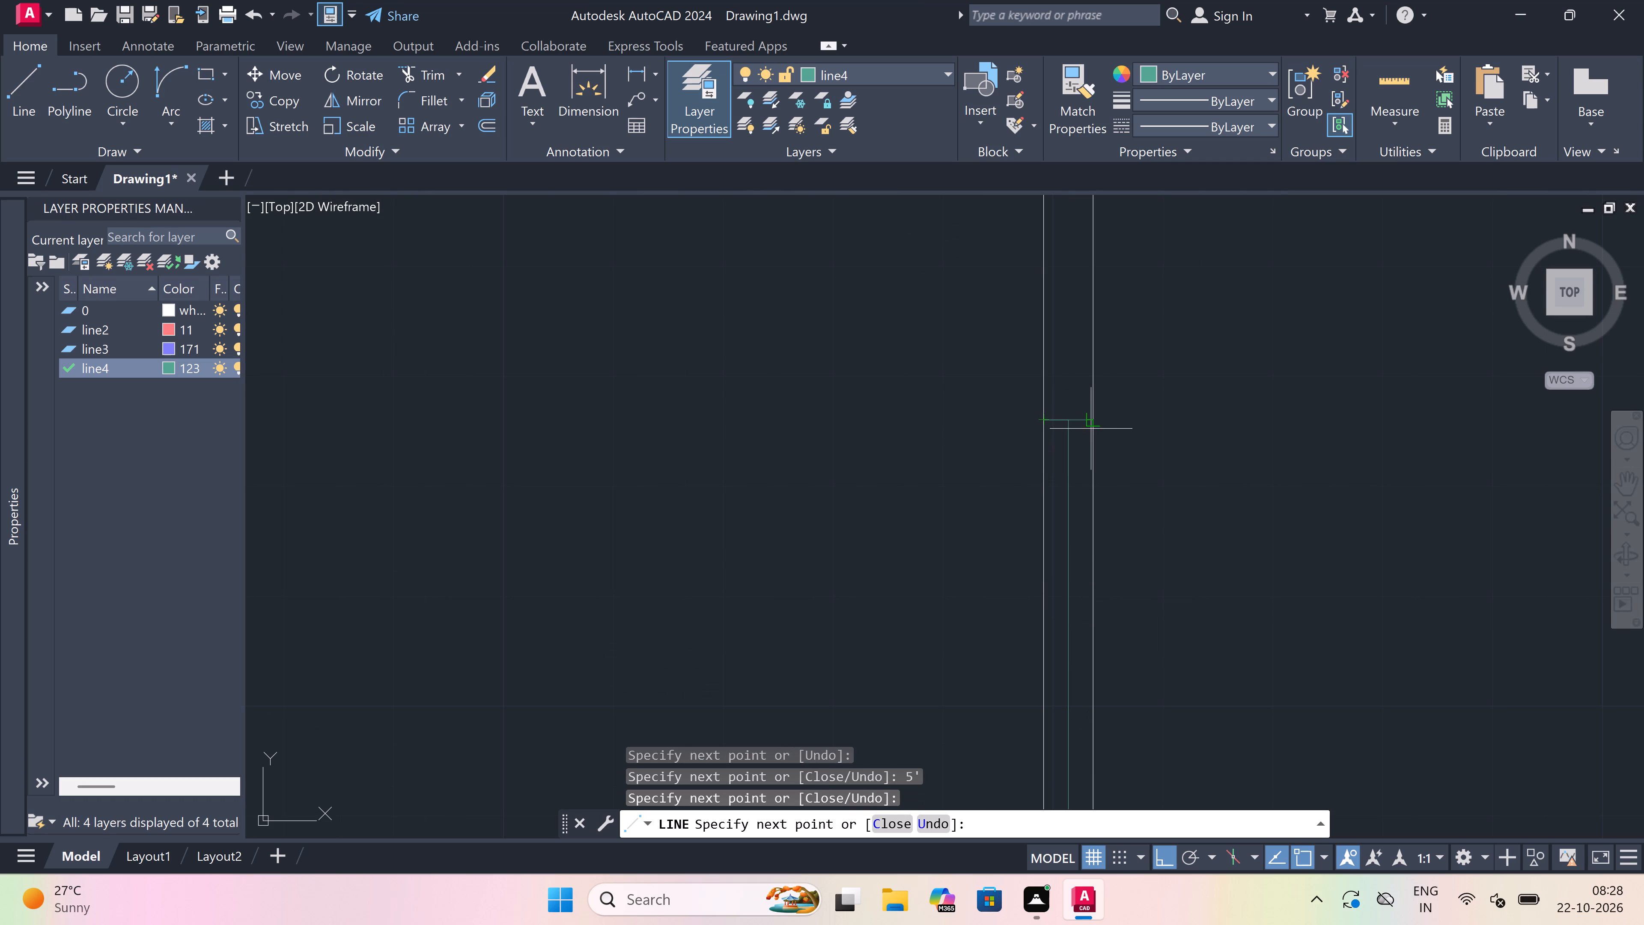
{"action": "left_click", "coordinate": [1091, 427]}
{"action": "key", "text": "Escape"}
Trim the outer and inner wall lines between the end lines of the 12'0"x11'0" bedroom's 5' window.
{"action": "scroll", "coordinate": [1091, 429], "scroll_direction": "down", "scroll_amount": 3}
{"action": "scroll", "coordinate": [1089, 487], "scroll_direction": "up", "scroll_amount": 1}
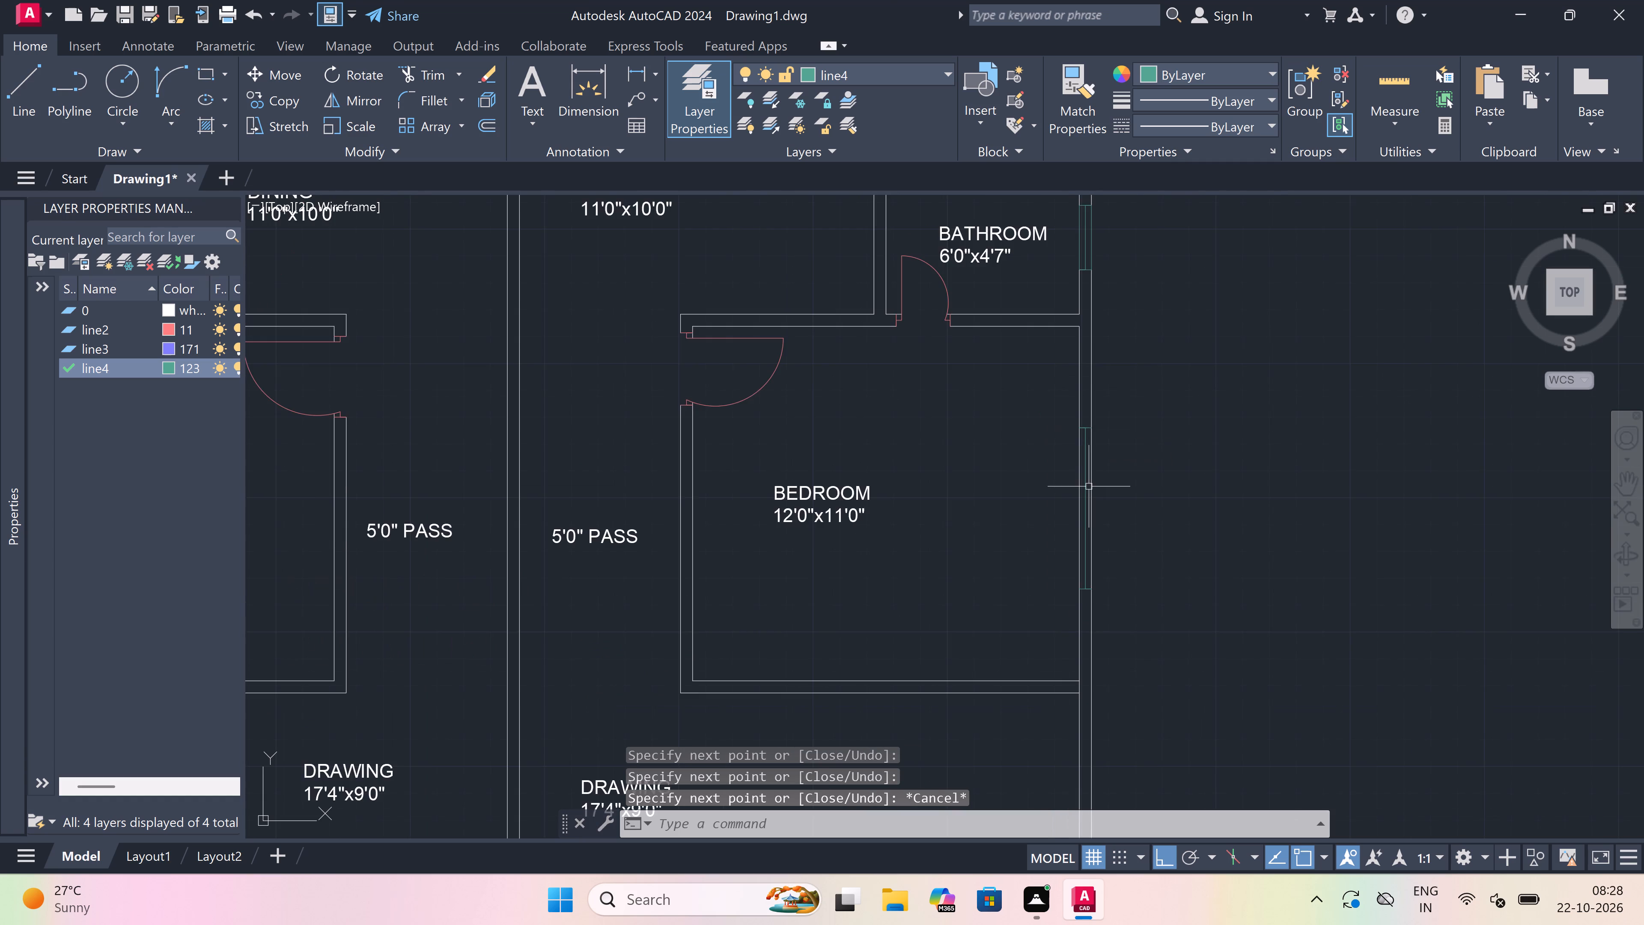
{"action": "scroll", "coordinate": [1089, 487], "scroll_direction": "up", "scroll_amount": 1}
{"action": "type", "text": "tr"}
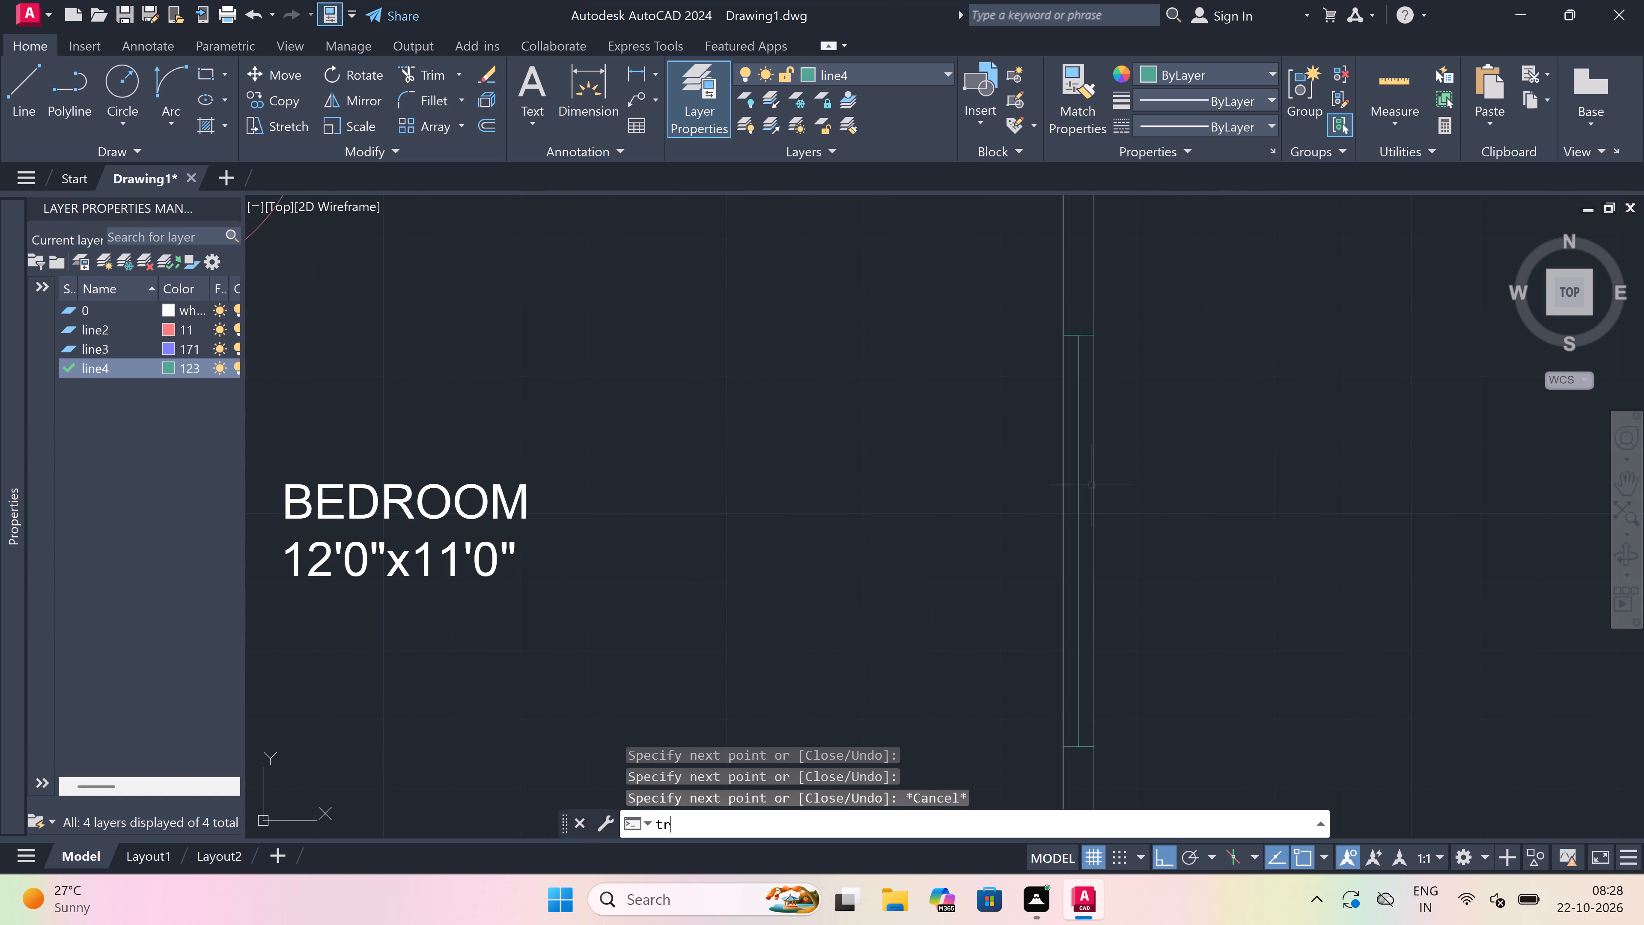
{"action": "key", "text": "space"}
{"action": "left_click", "coordinate": [1092, 501]}
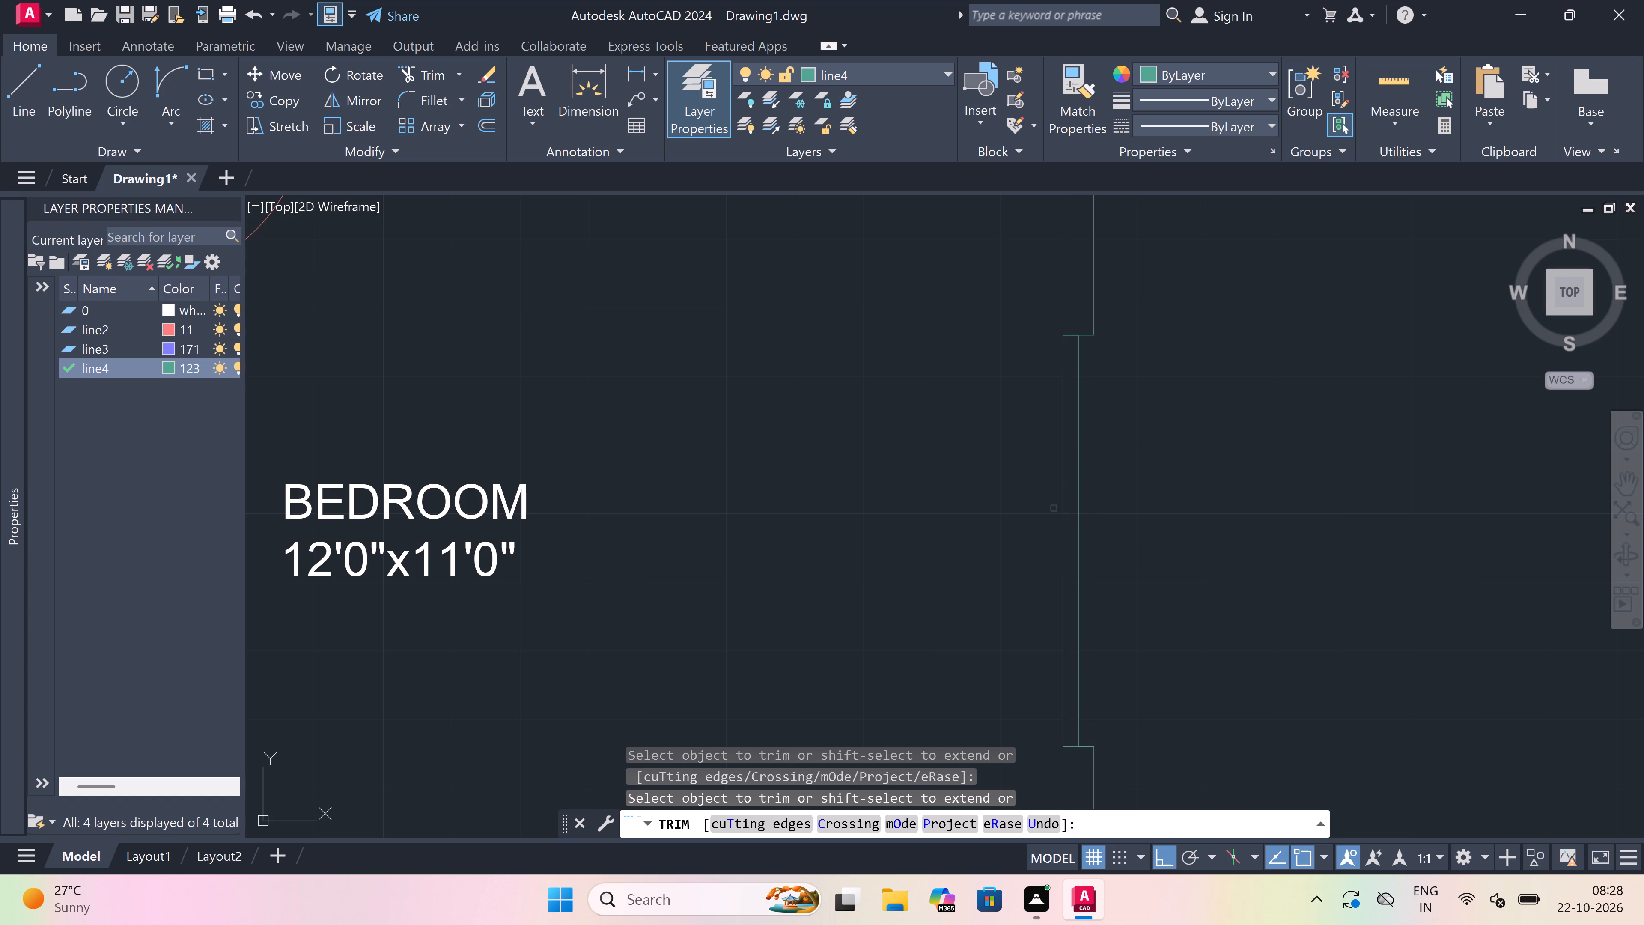
{"action": "left_click", "coordinate": [1060, 499]}
{"action": "key", "text": "Escape"}
Draw the inner and outer window lines across the 5' opening in the right 12'0"x11'0" bedroom's outer wall.
{"action": "key", "text": "l"}
{"action": "key", "text": "space"}
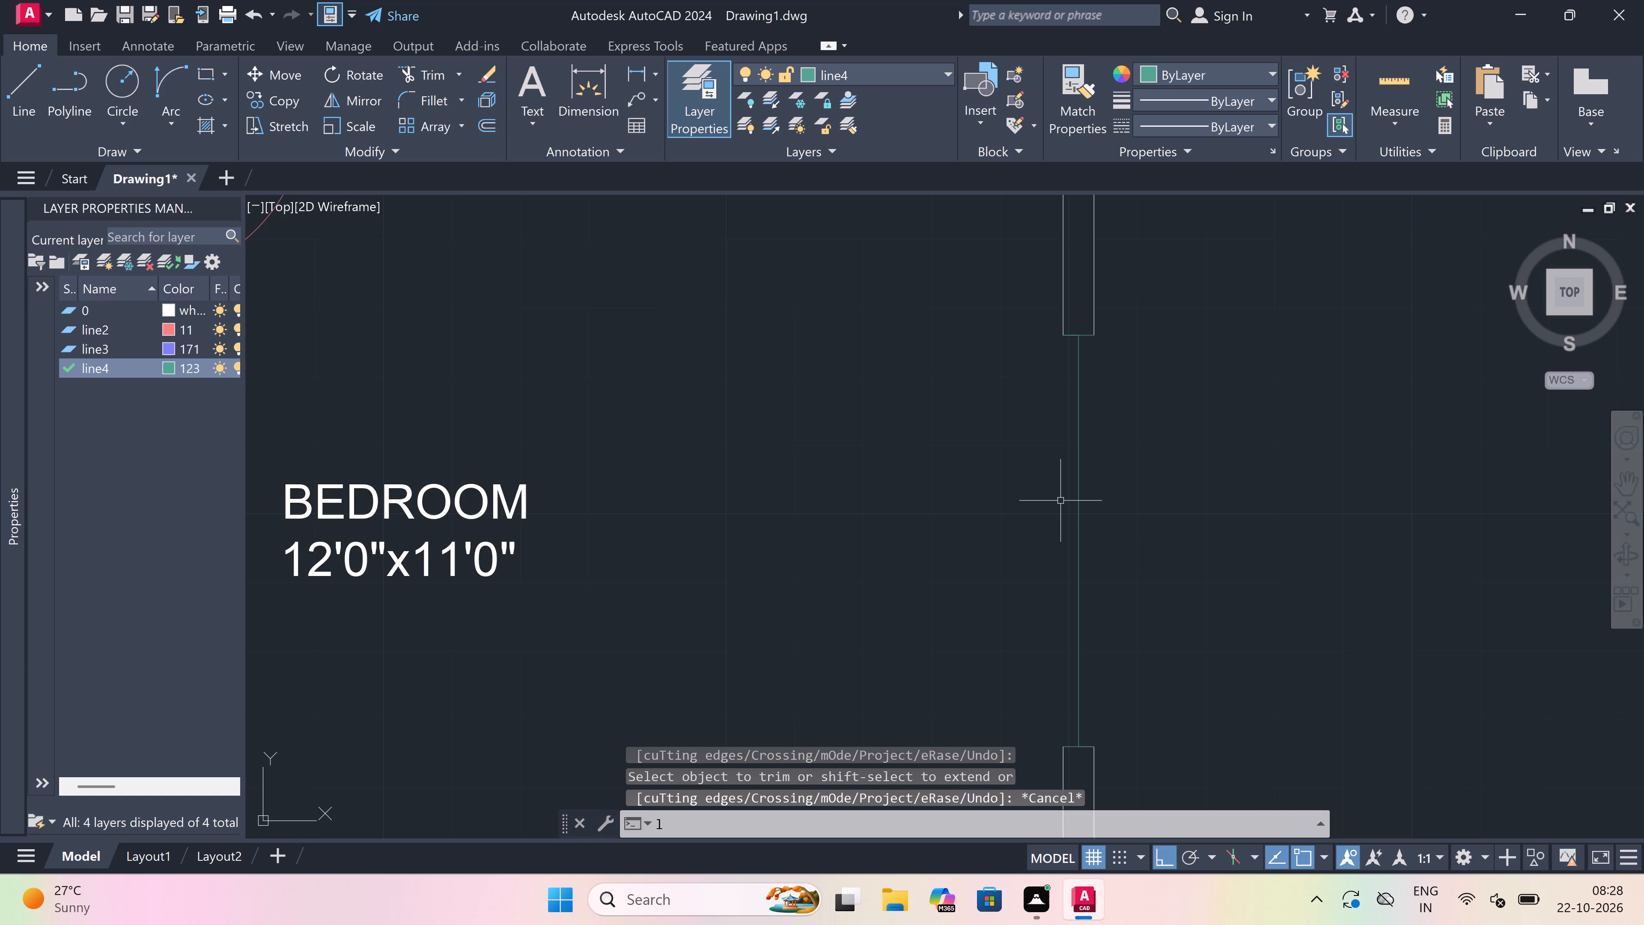
{"action": "left_click", "coordinate": [1062, 337]}
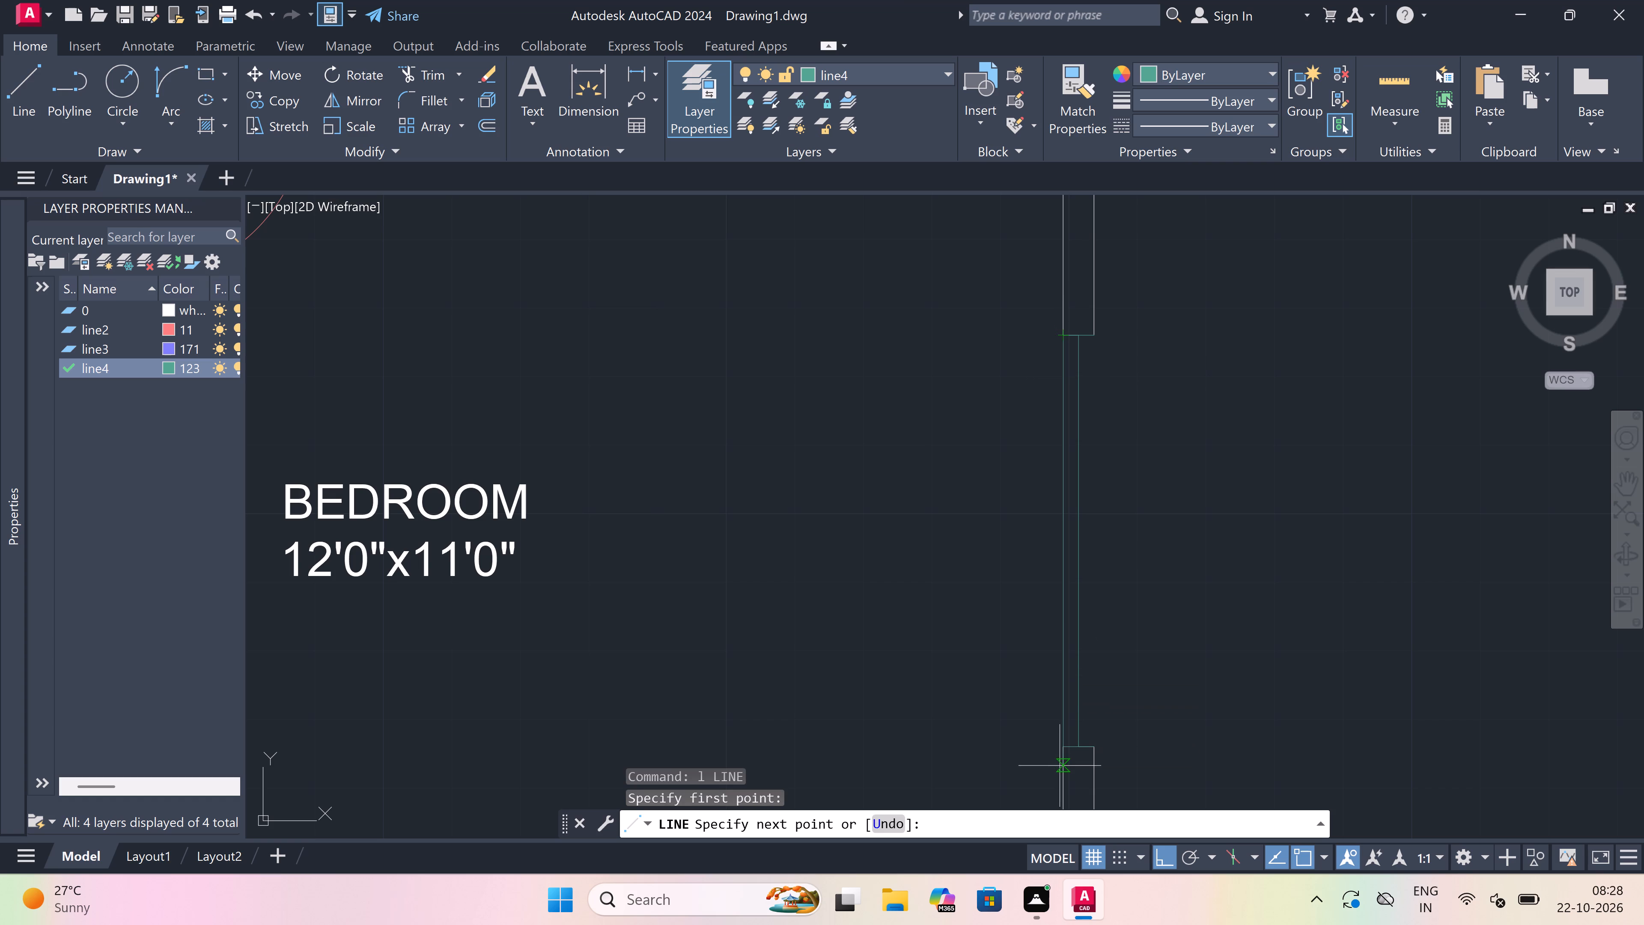
{"action": "left_click_drag", "start_coordinate": [1070, 760], "coordinate": [1070, 756]}
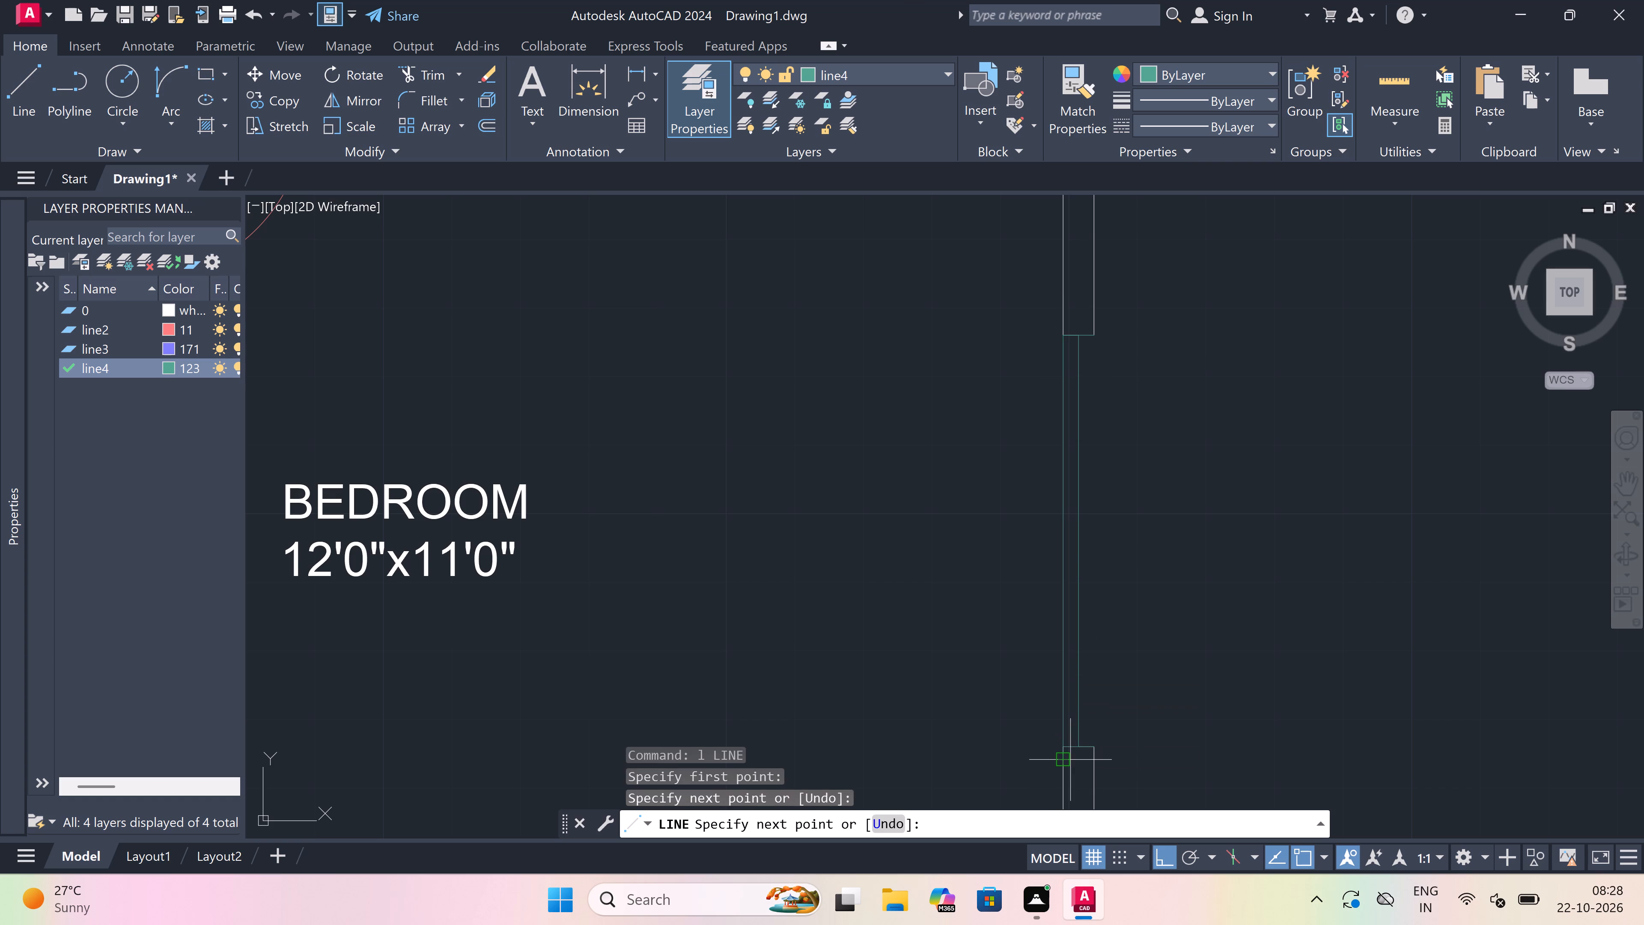
{"action": "key", "text": "Escape"}
{"action": "key", "text": "space"}
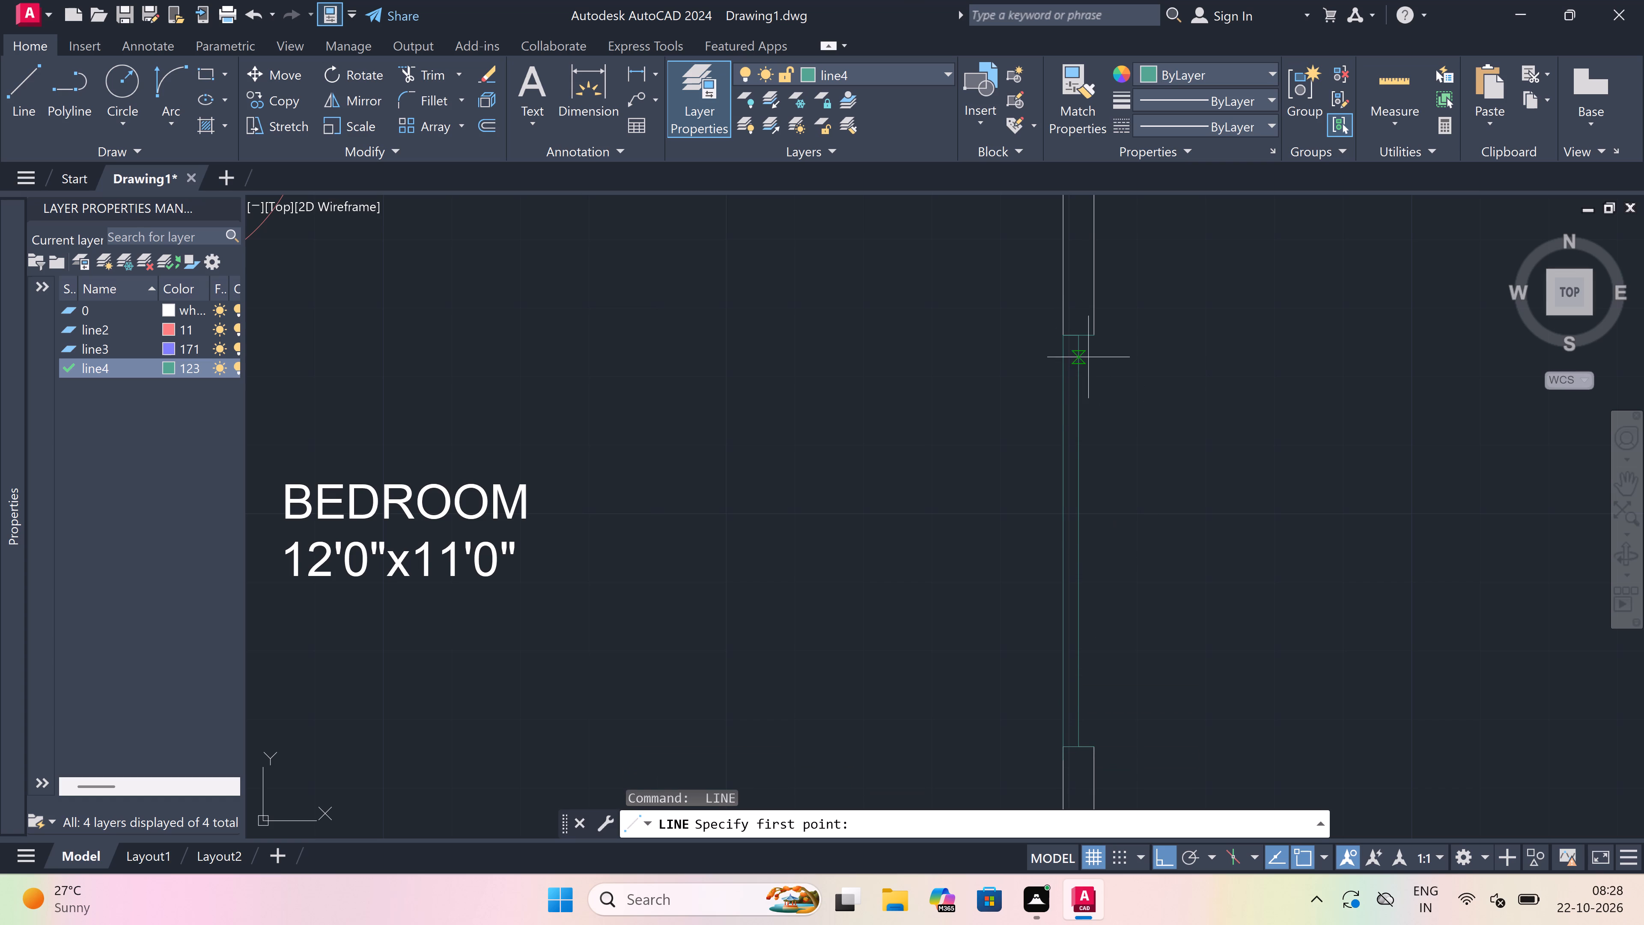
{"action": "left_click", "coordinate": [1090, 337]}
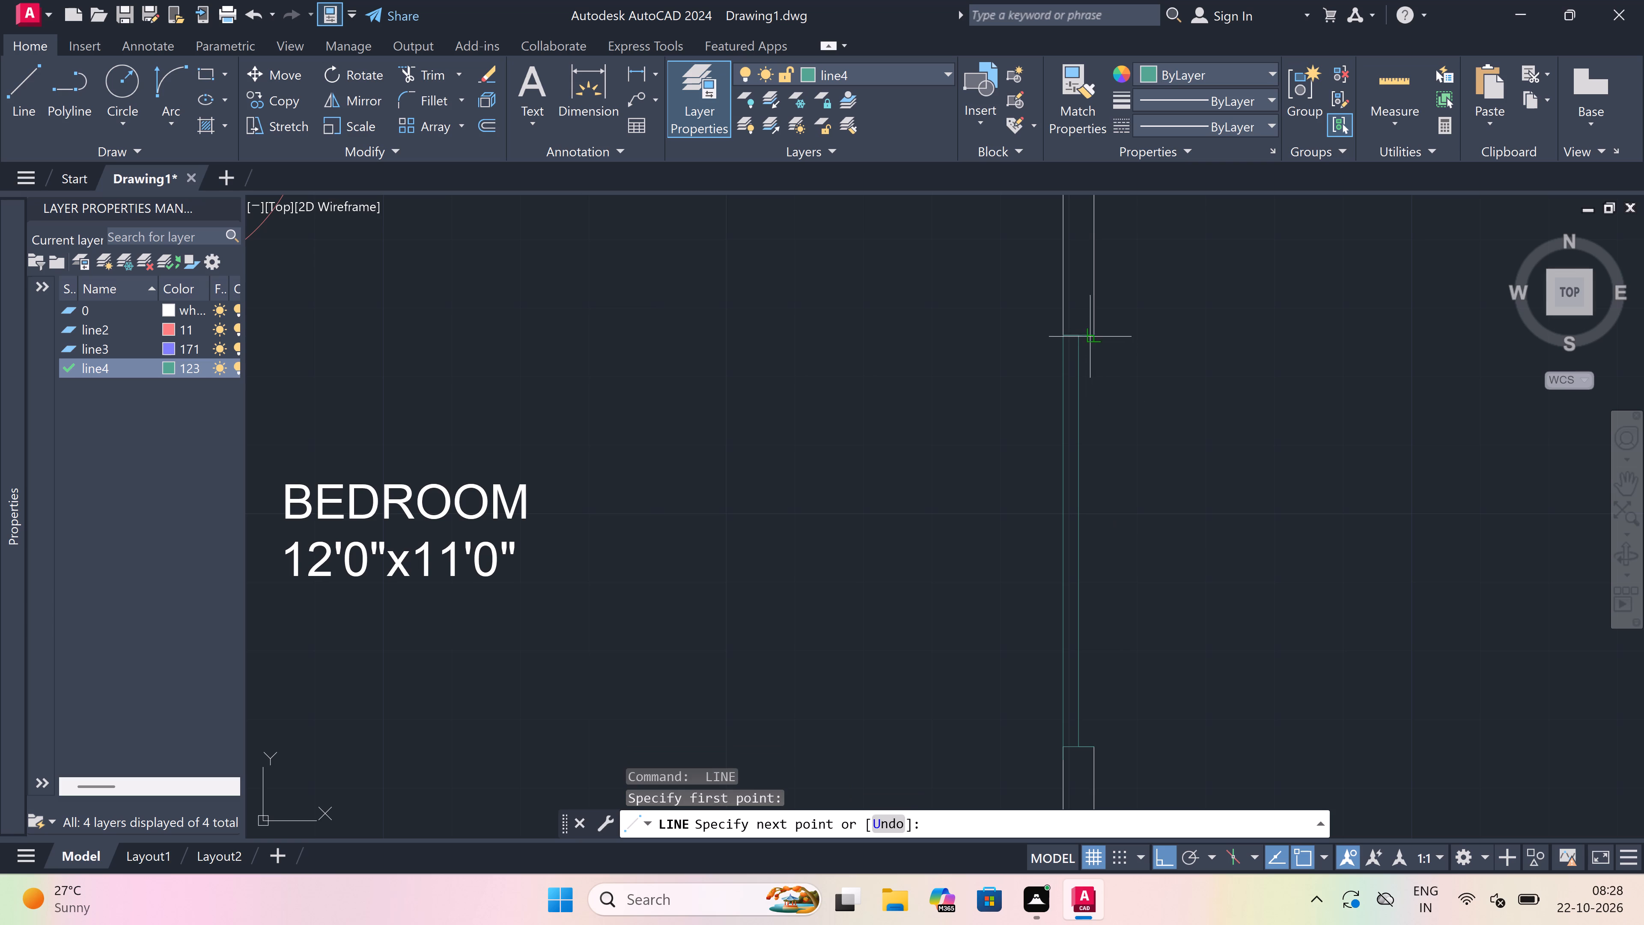
{"action": "left_click", "coordinate": [1090, 741]}
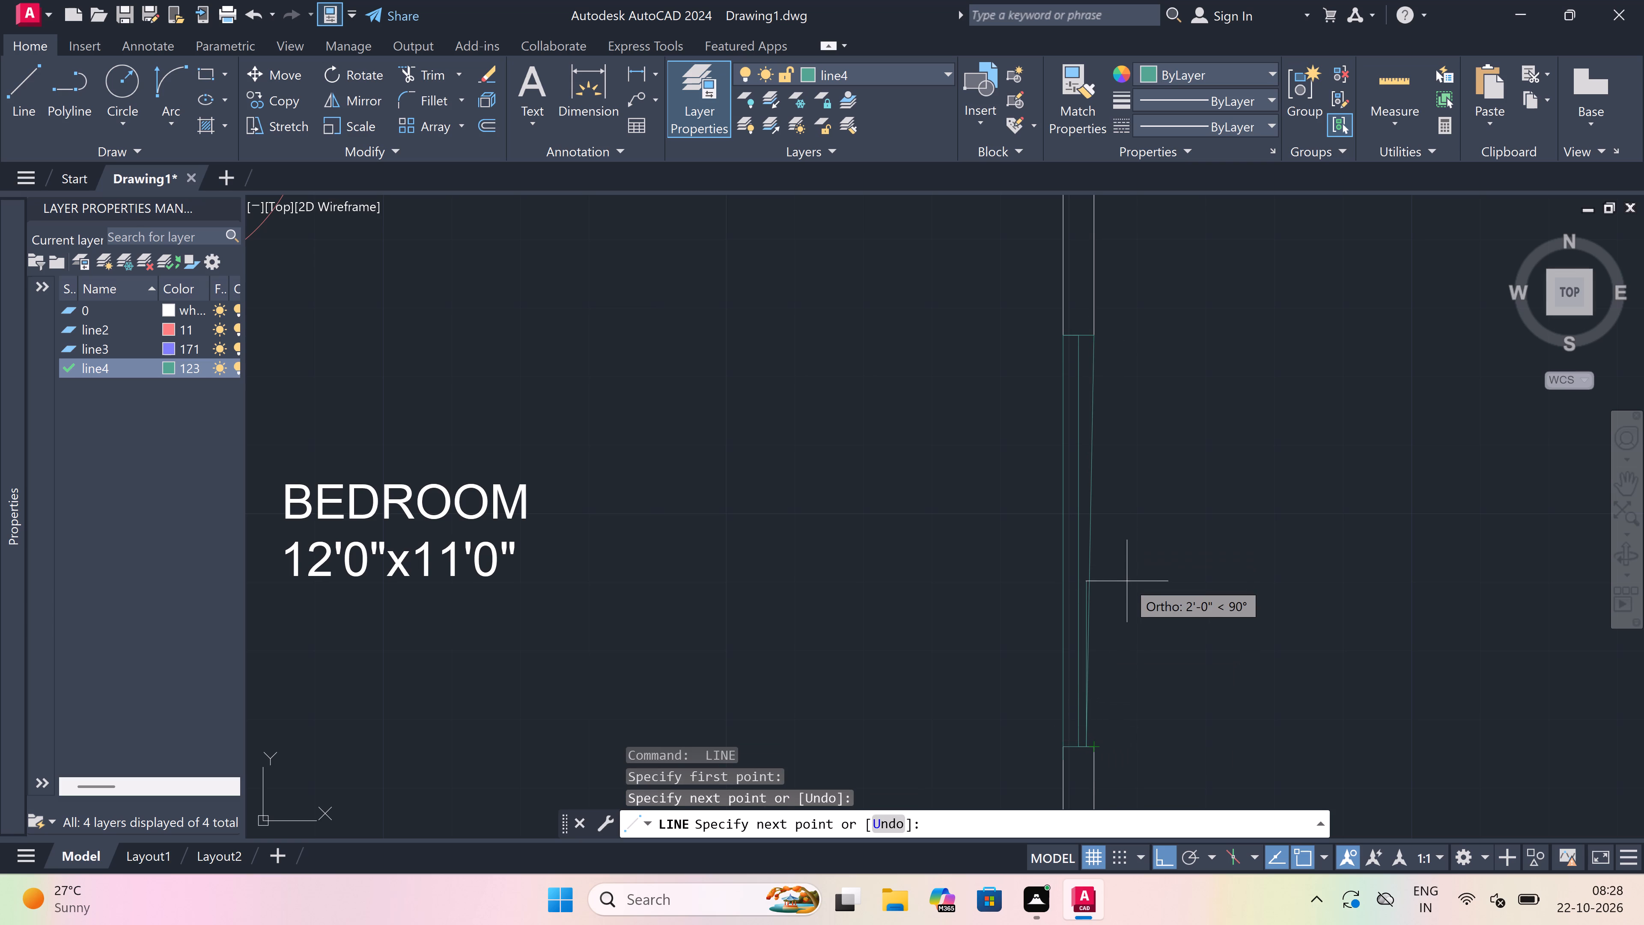
{"action": "key", "text": "ctrl+z"}
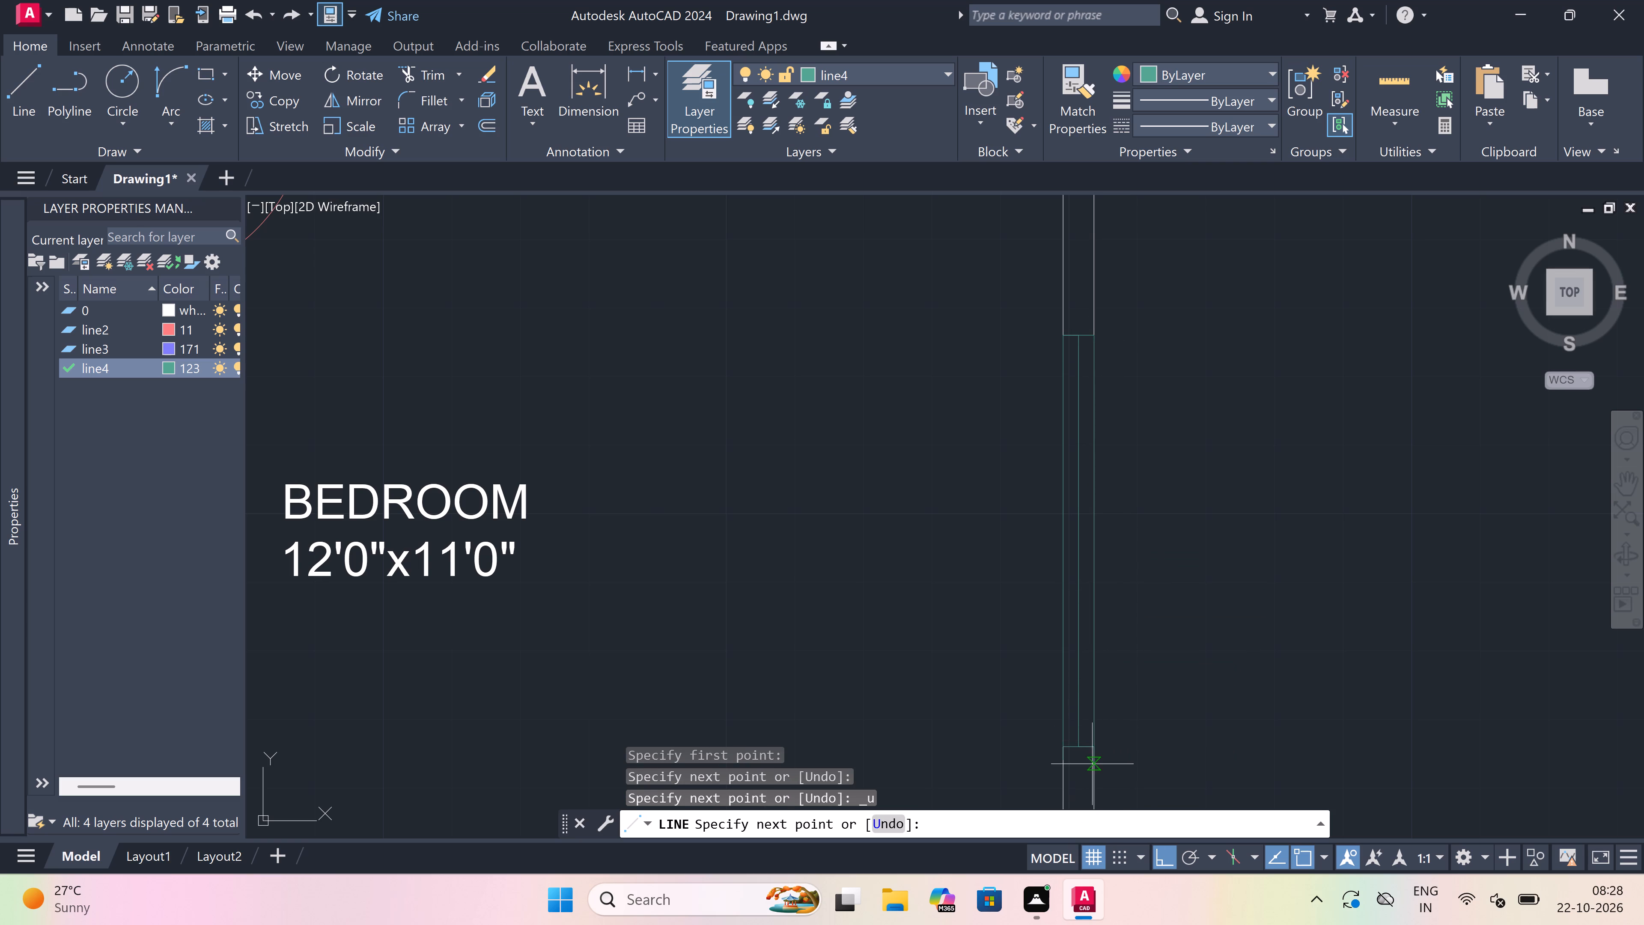
{"action": "left_click", "coordinate": [1087, 746]}
{"action": "key", "text": "Escape"}
Draw a window in the outer side wall of the right 17'4"x9'0" drawing room, with a 4' centre line and end lines across the wall.
{"action": "scroll", "coordinate": [1041, 367], "scroll_direction": "down", "scroll_amount": 2}
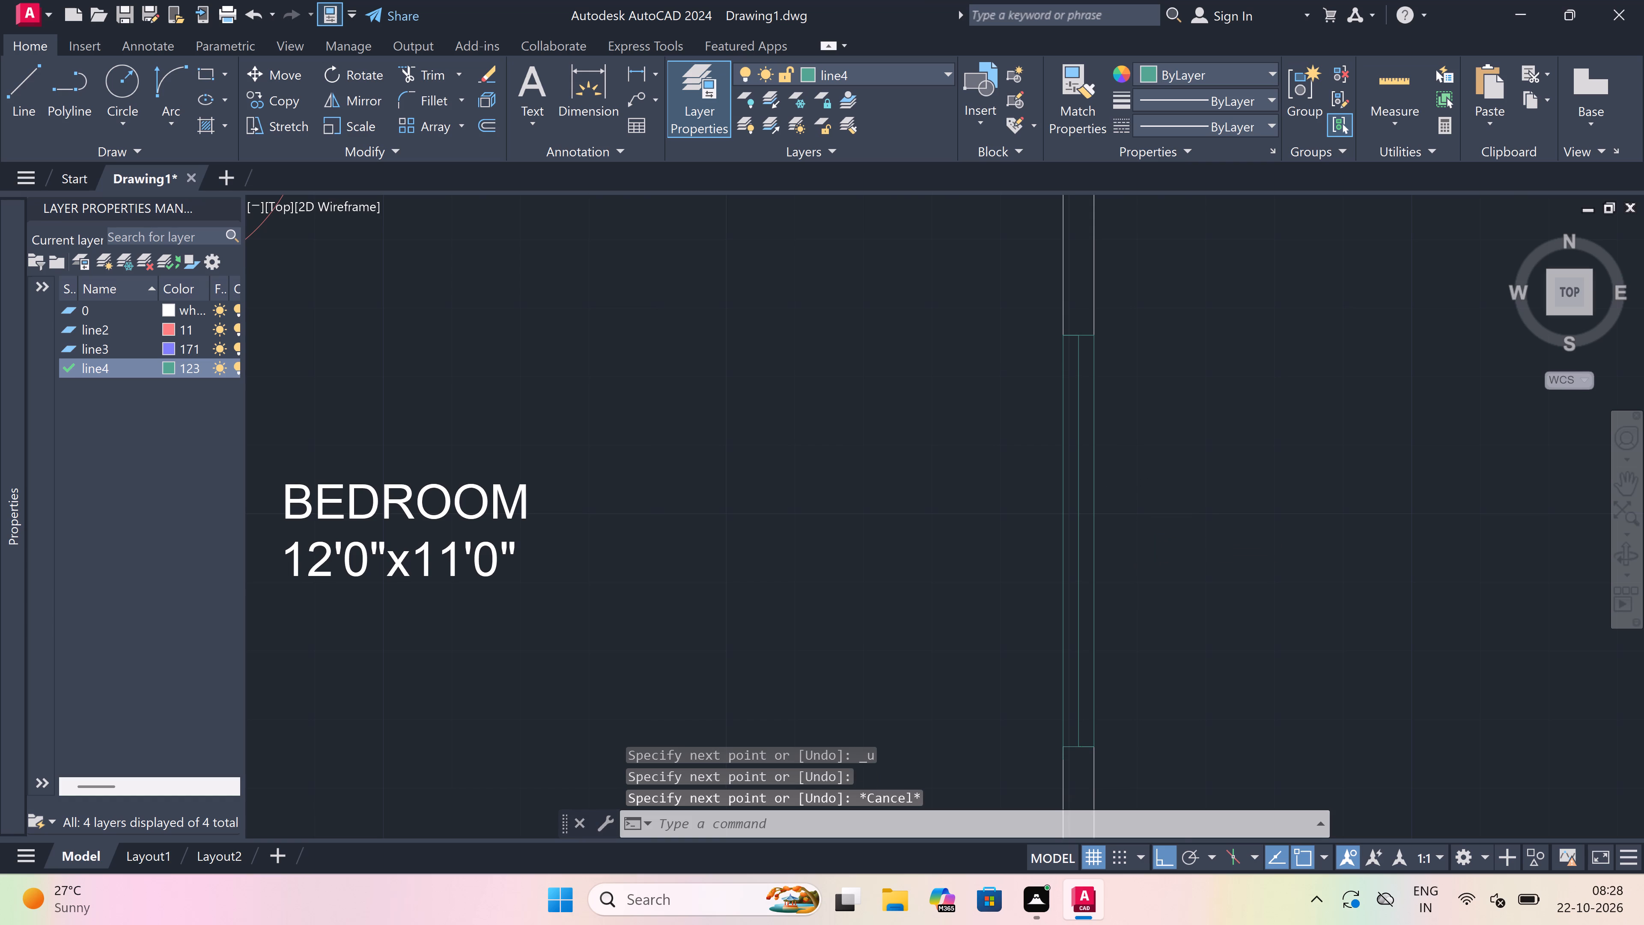
{"action": "scroll", "coordinate": [1041, 367], "scroll_direction": "down", "scroll_amount": 5}
{"action": "scroll", "coordinate": [1044, 389], "scroll_direction": "up", "scroll_amount": 3}
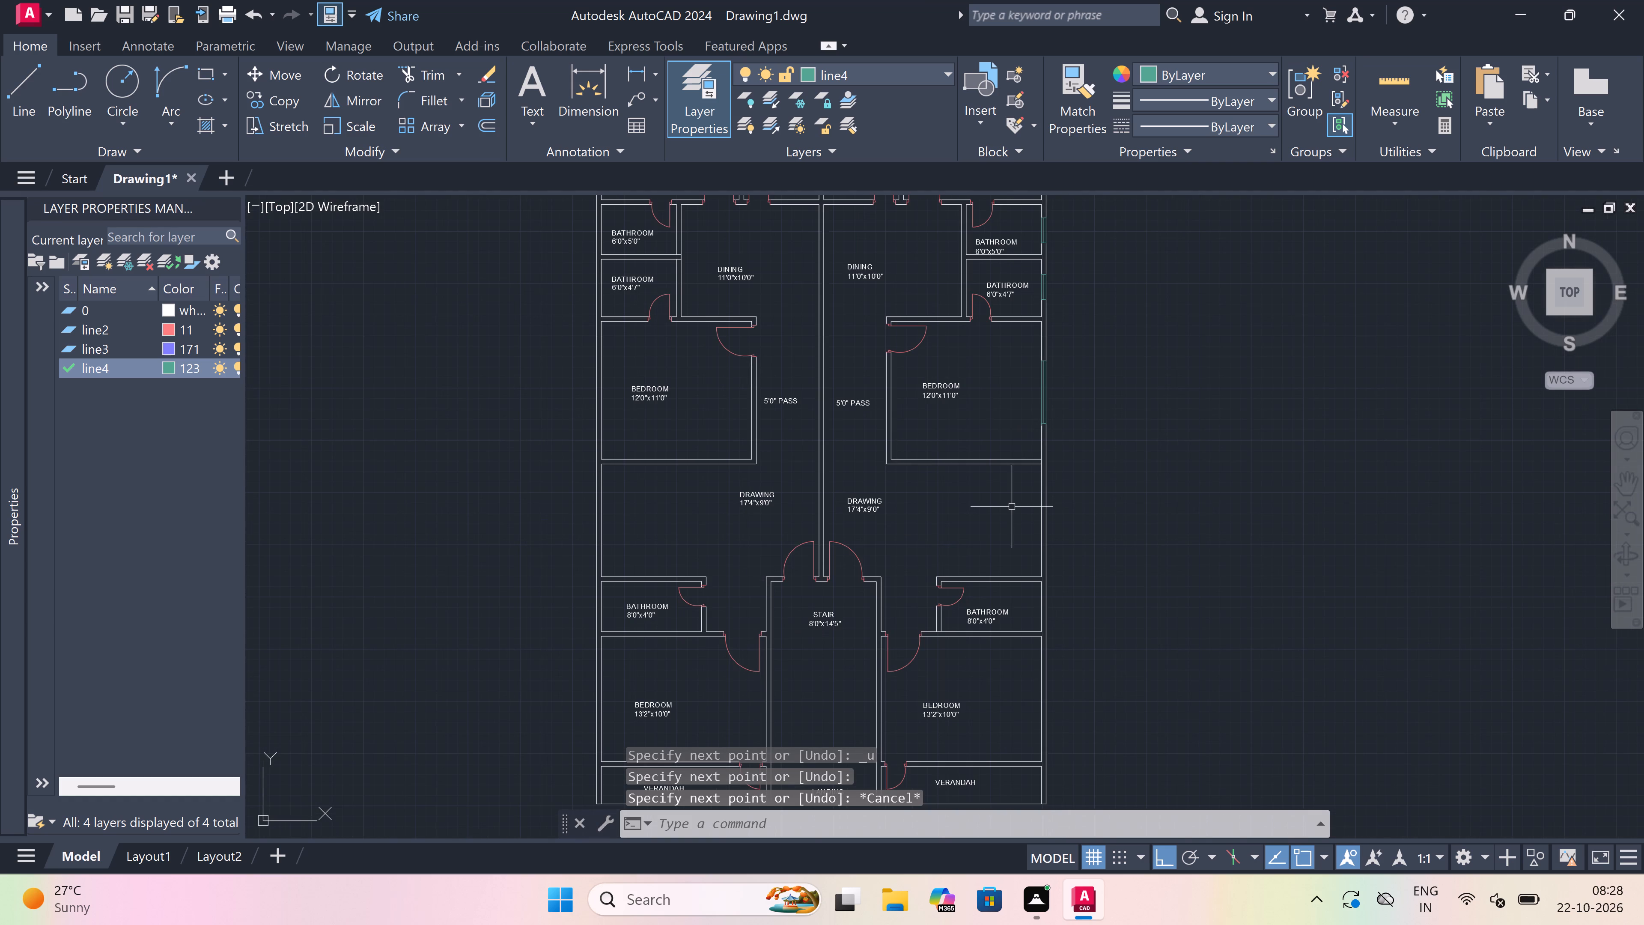
{"action": "scroll", "coordinate": [1038, 525], "scroll_direction": "up", "scroll_amount": 3}
{"action": "key", "text": "space"}
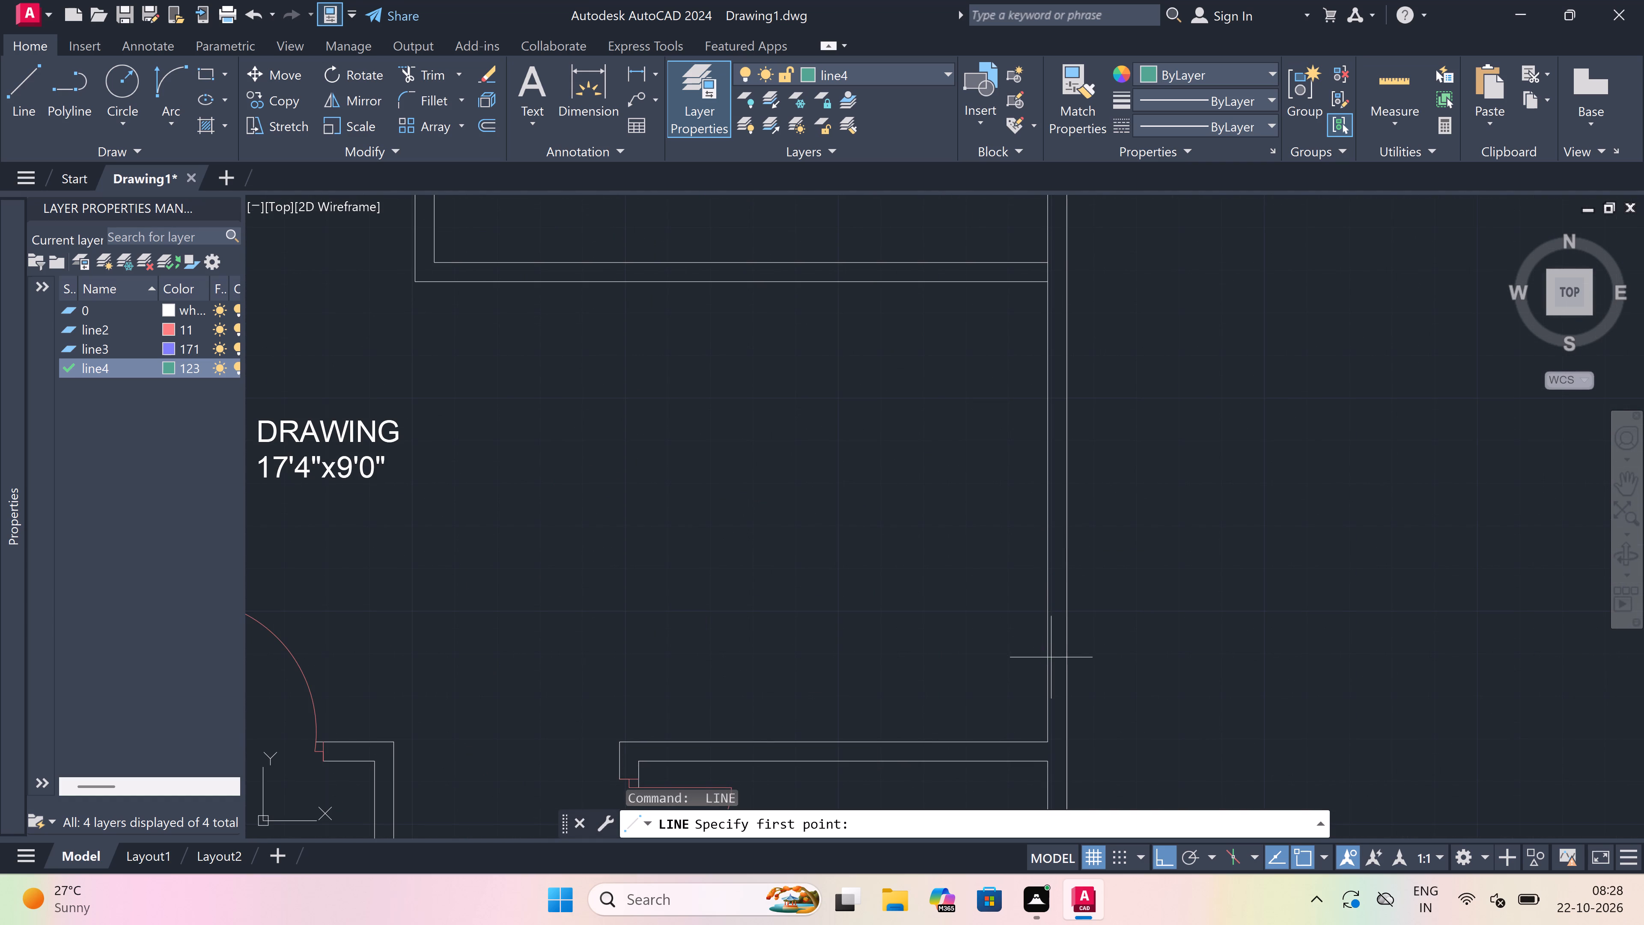
{"action": "left_click", "coordinate": [1052, 659]}
{"action": "left_click", "coordinate": [1071, 665]}
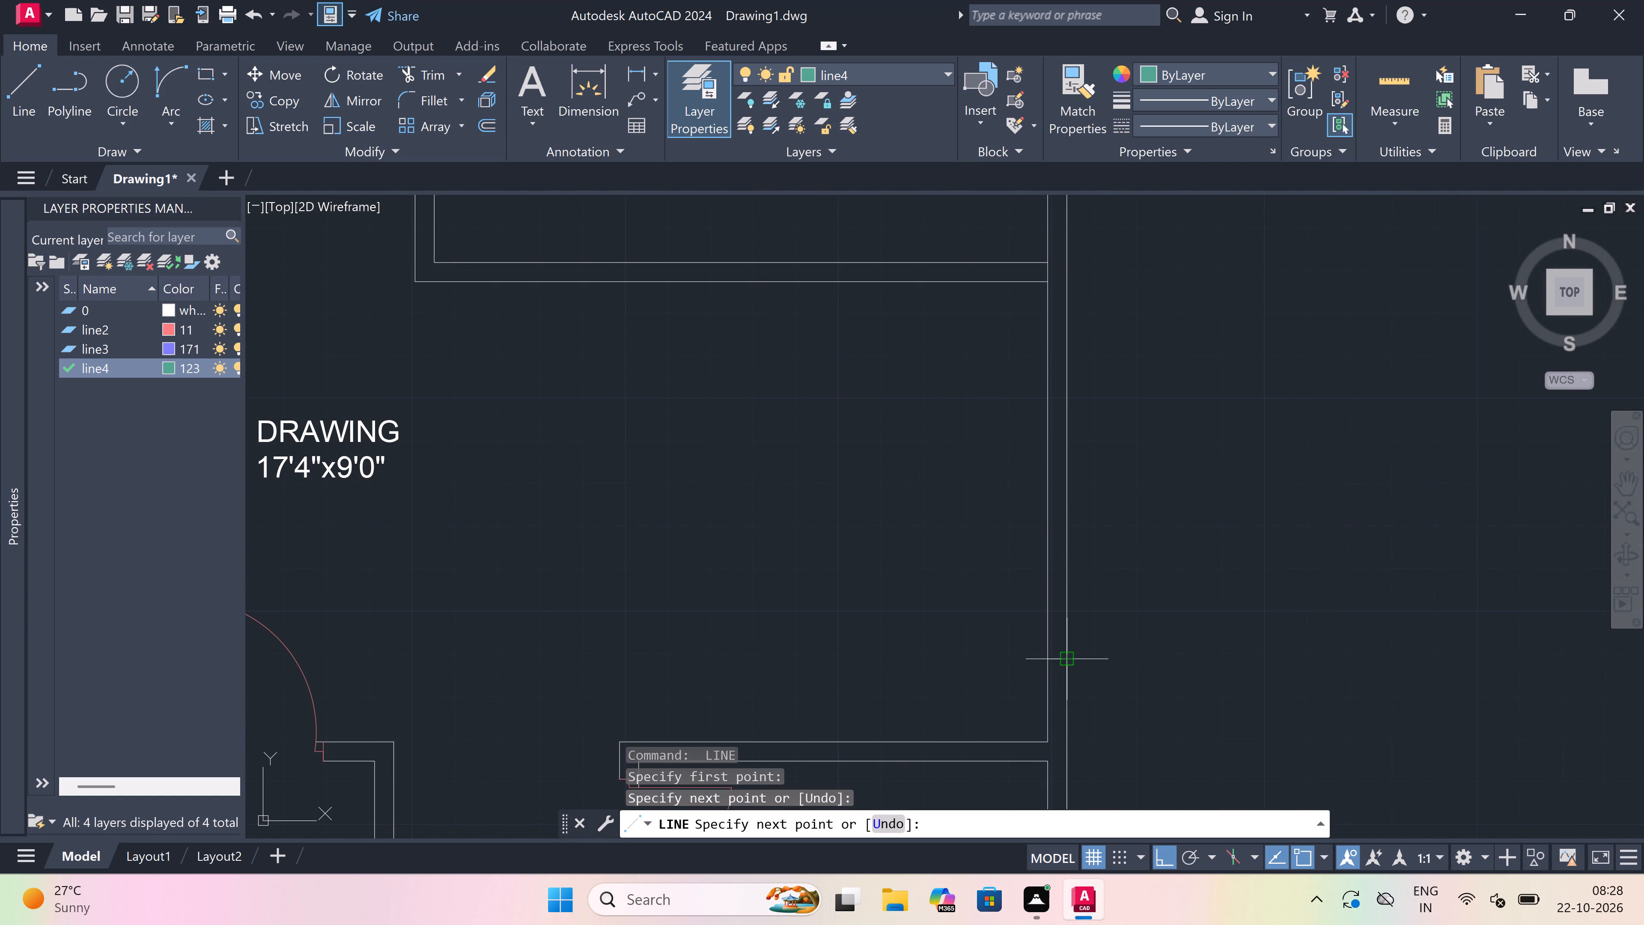
{"action": "left_click", "coordinate": [1061, 661]}
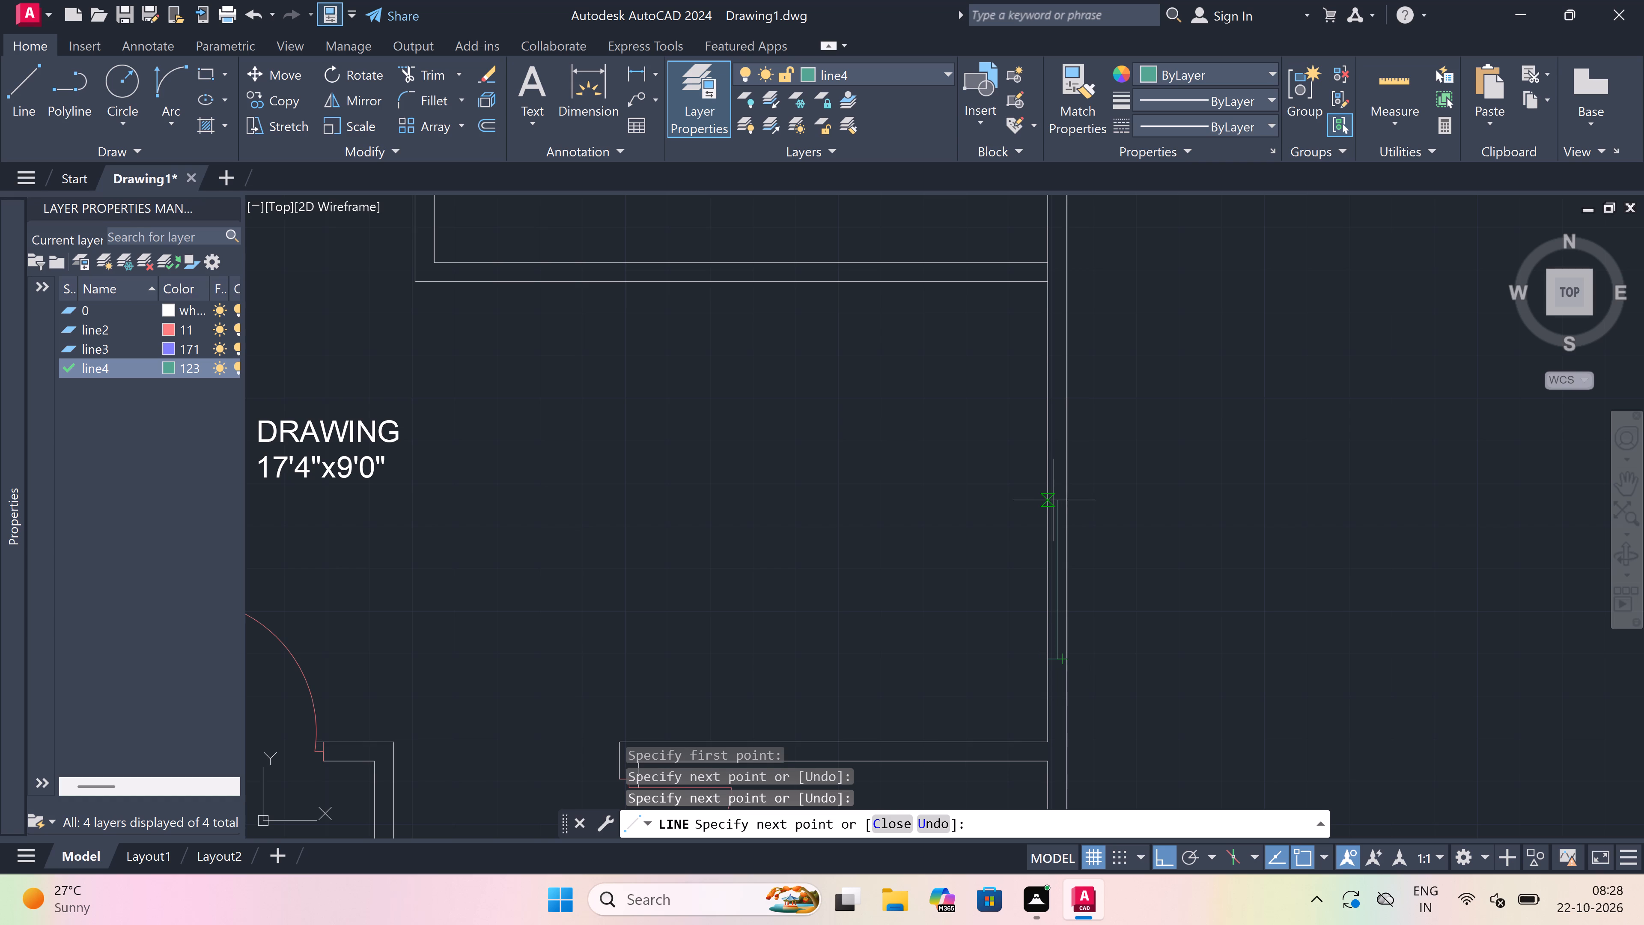
{"action": "key", "text": "4"}
{"action": "key", "text": "apostrophe"}
{"action": "key", "text": "space"}
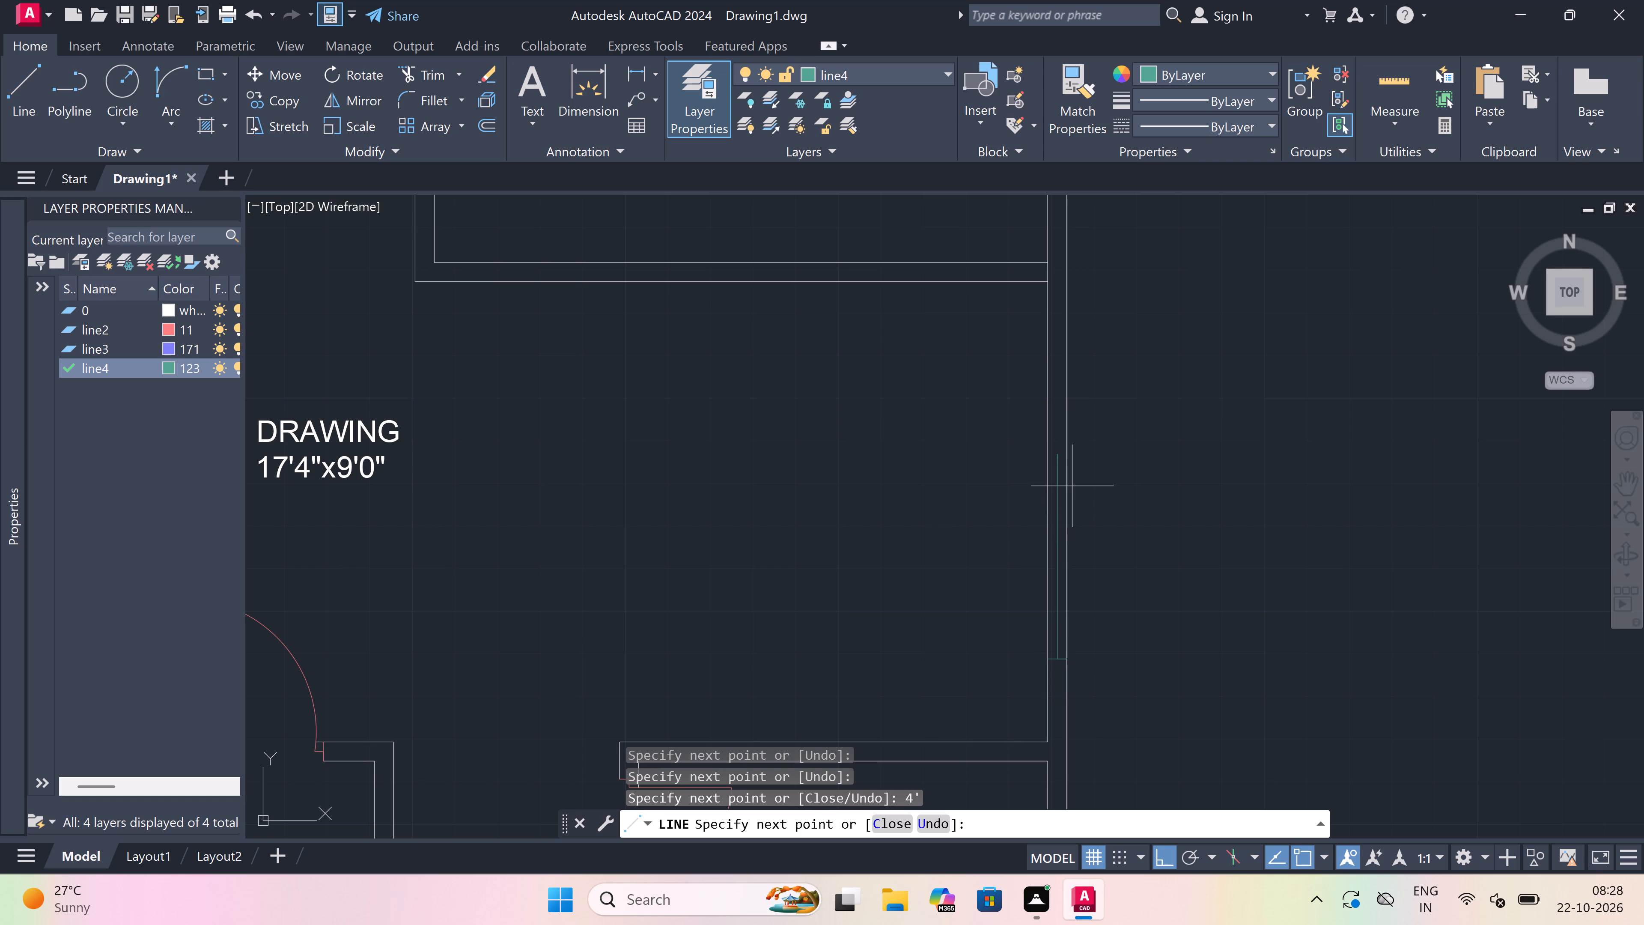
{"action": "left_click", "coordinate": [1045, 452]}
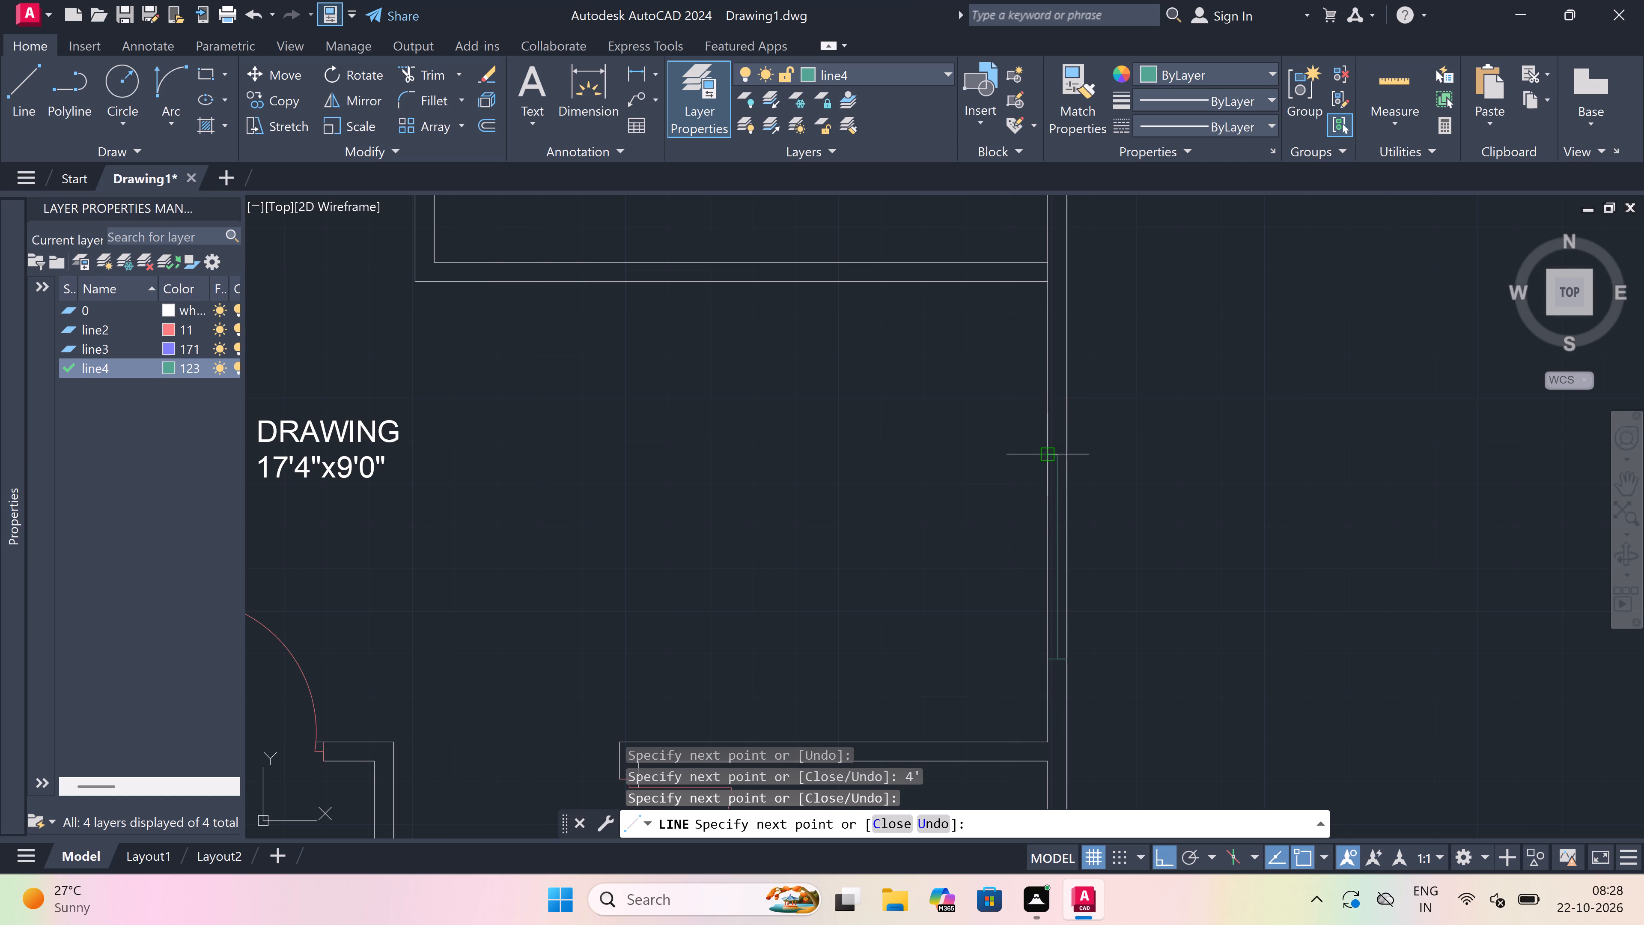
{"action": "scroll", "coordinate": [1062, 447], "scroll_direction": "up", "scroll_amount": 3}
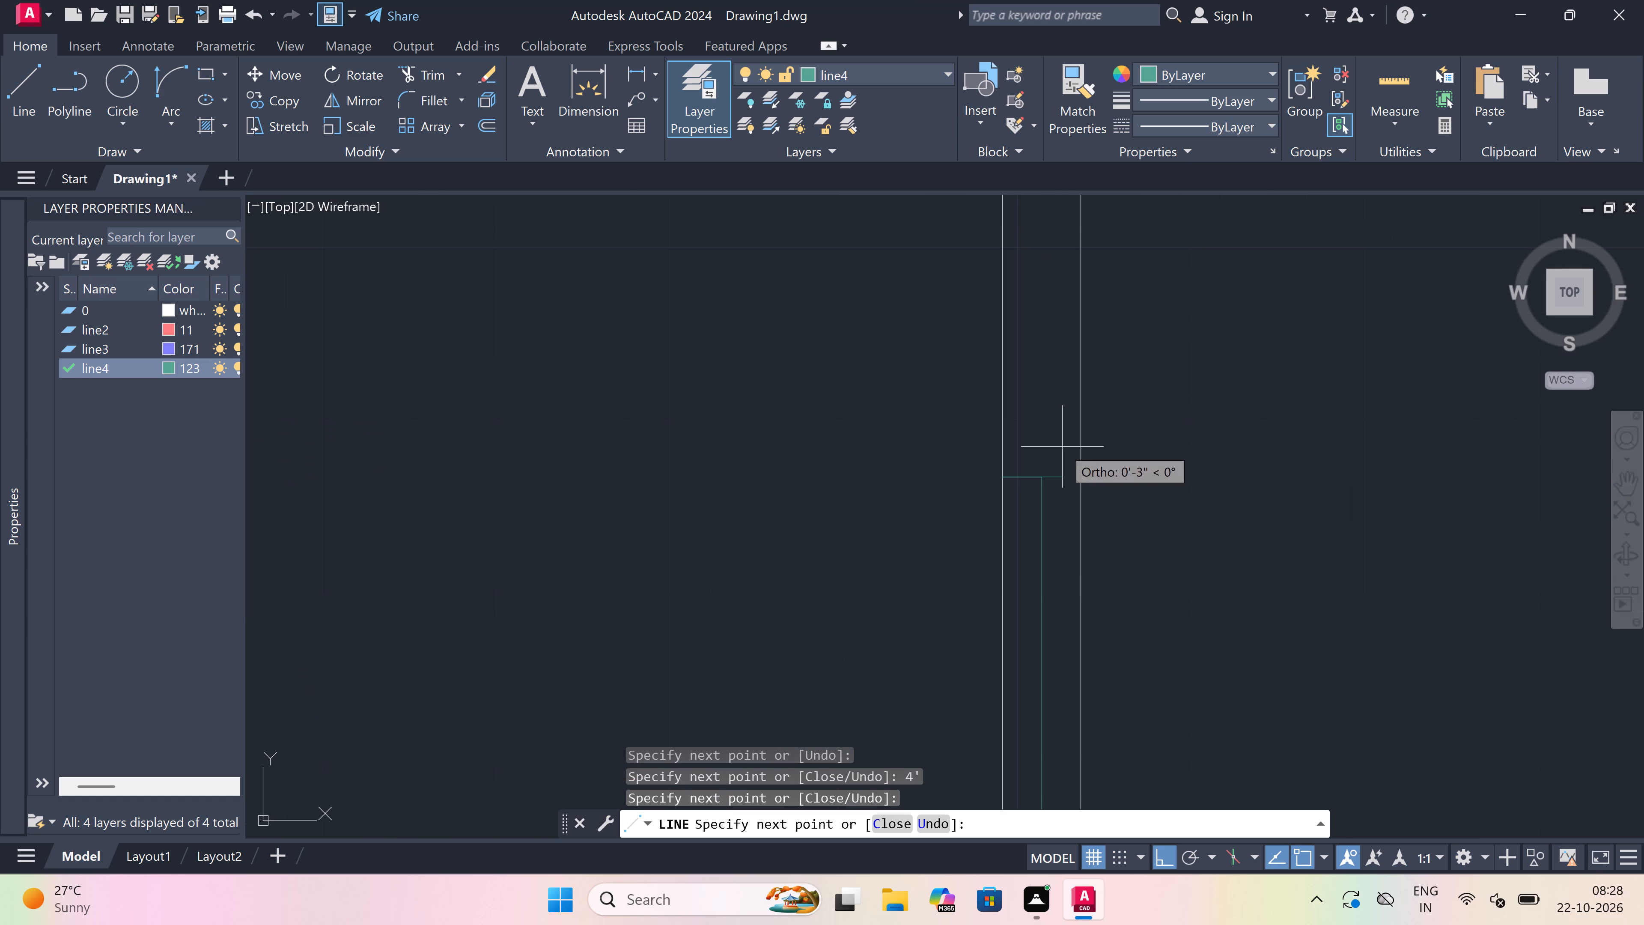
{"action": "left_click", "coordinate": [1078, 474]}
{"action": "key", "text": "Escape"}
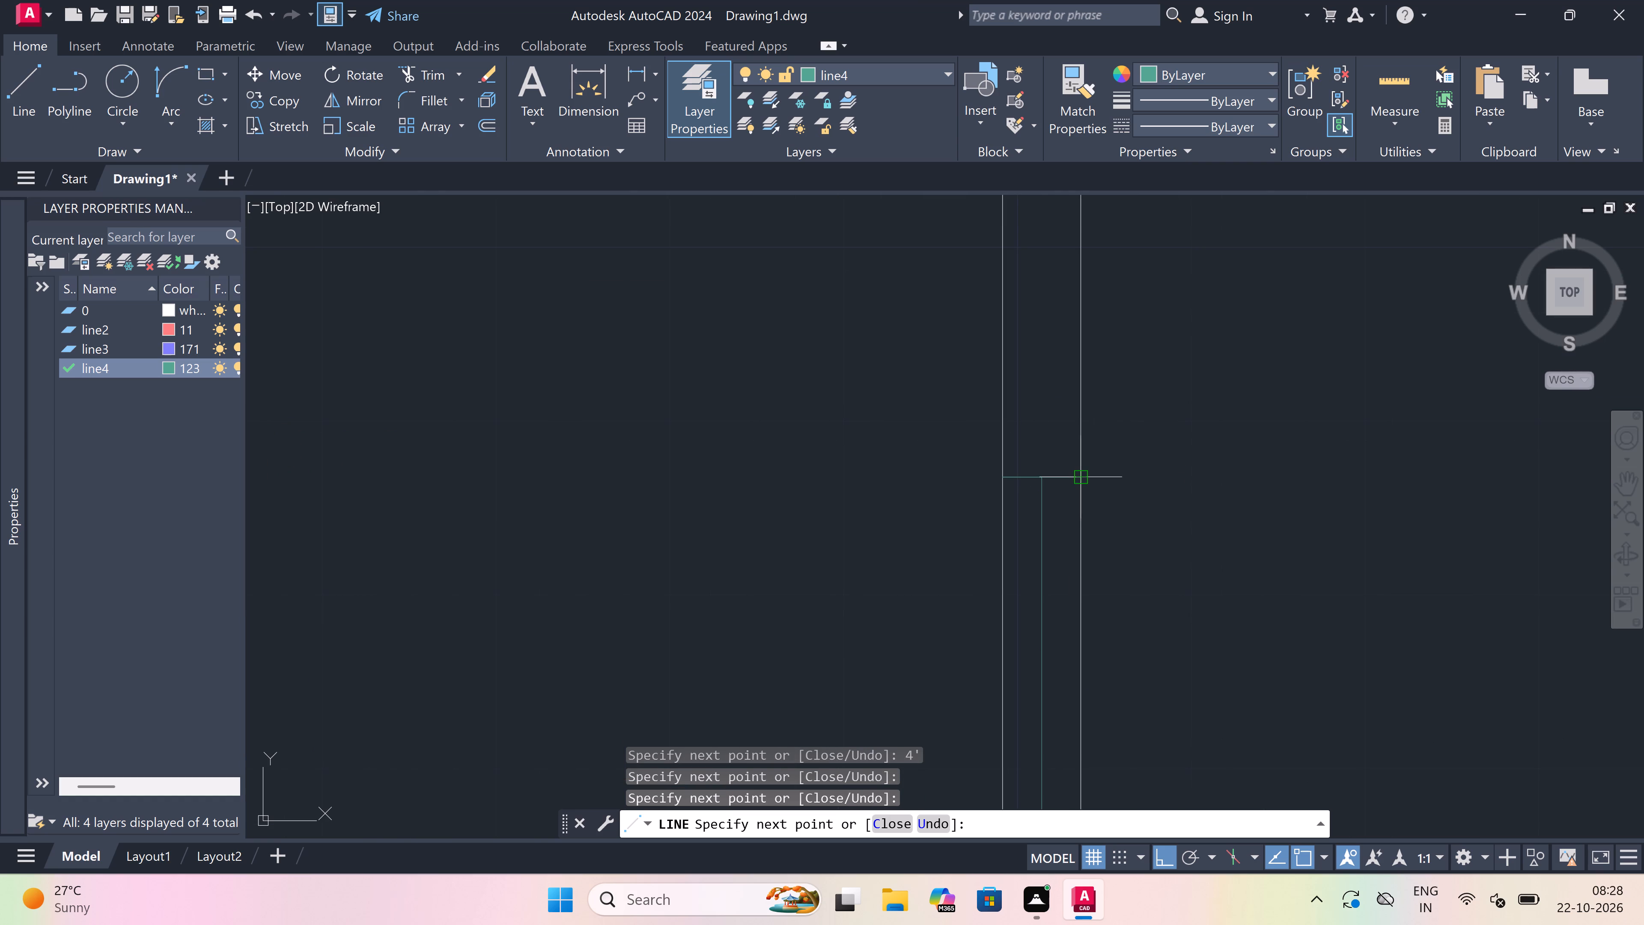
Trim the inner and outer wall lines between the end lines of the drawing room's 4' window.
{"action": "scroll", "coordinate": [1079, 471], "scroll_direction": "down", "scroll_amount": 4}
{"action": "scroll", "coordinate": [1062, 544], "scroll_direction": "up", "scroll_amount": 2}
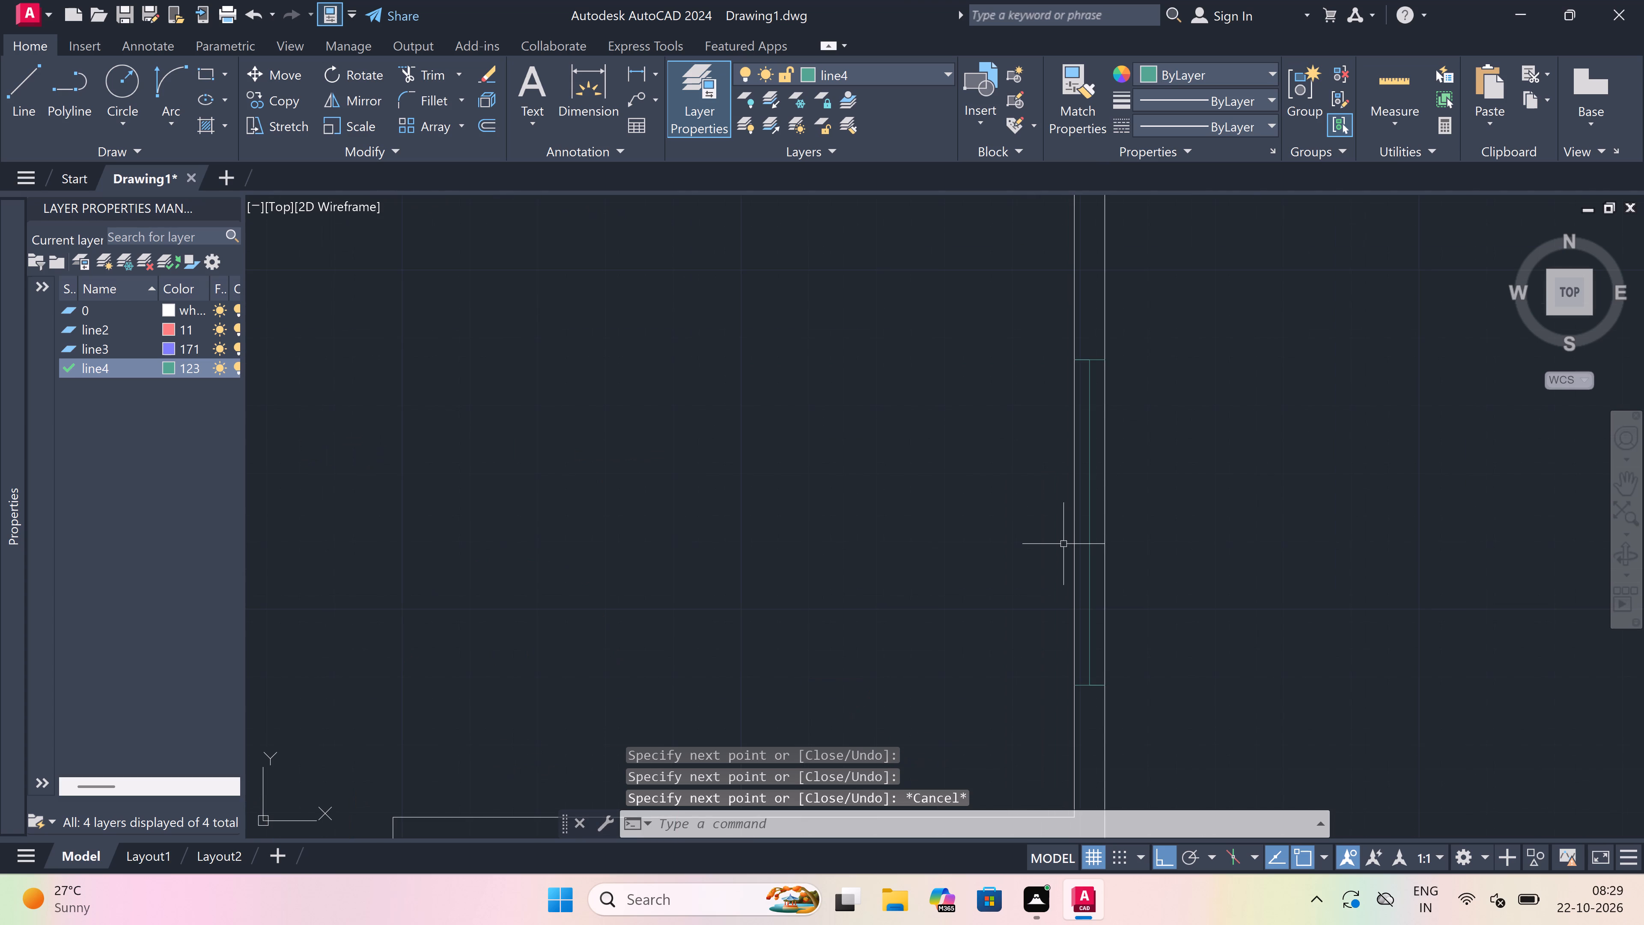
{"action": "key", "text": "t"}
{"action": "key", "text": "r"}
{"action": "key", "text": "space"}
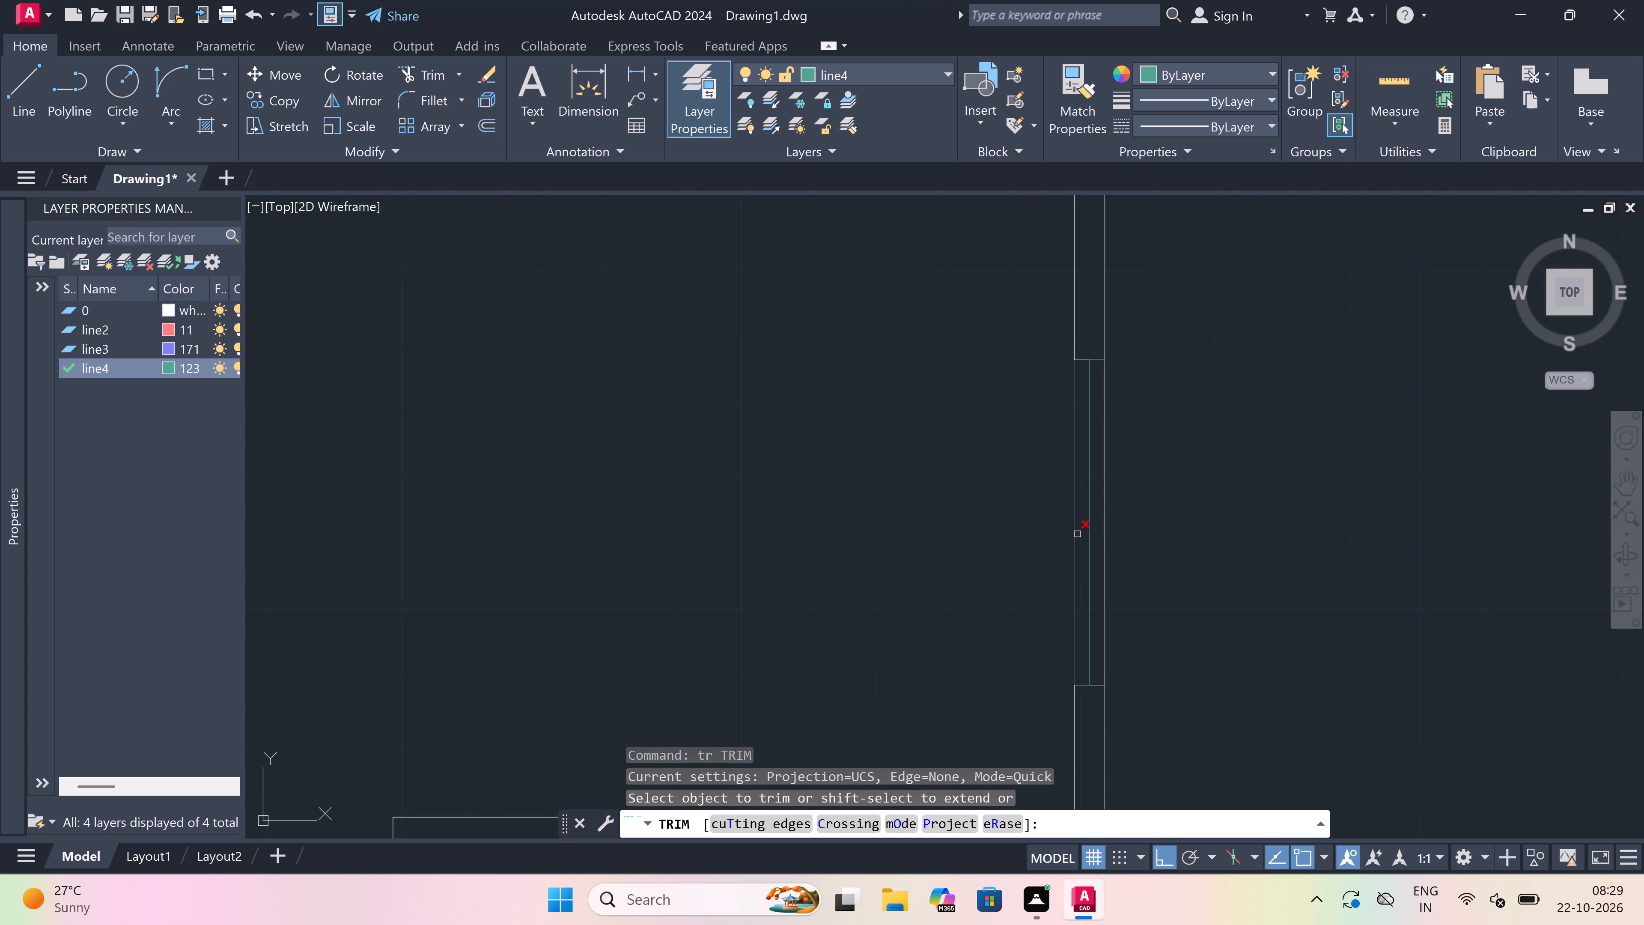
{"action": "left_click", "coordinate": [1077, 534]}
{"action": "left_click", "coordinate": [1106, 522]}
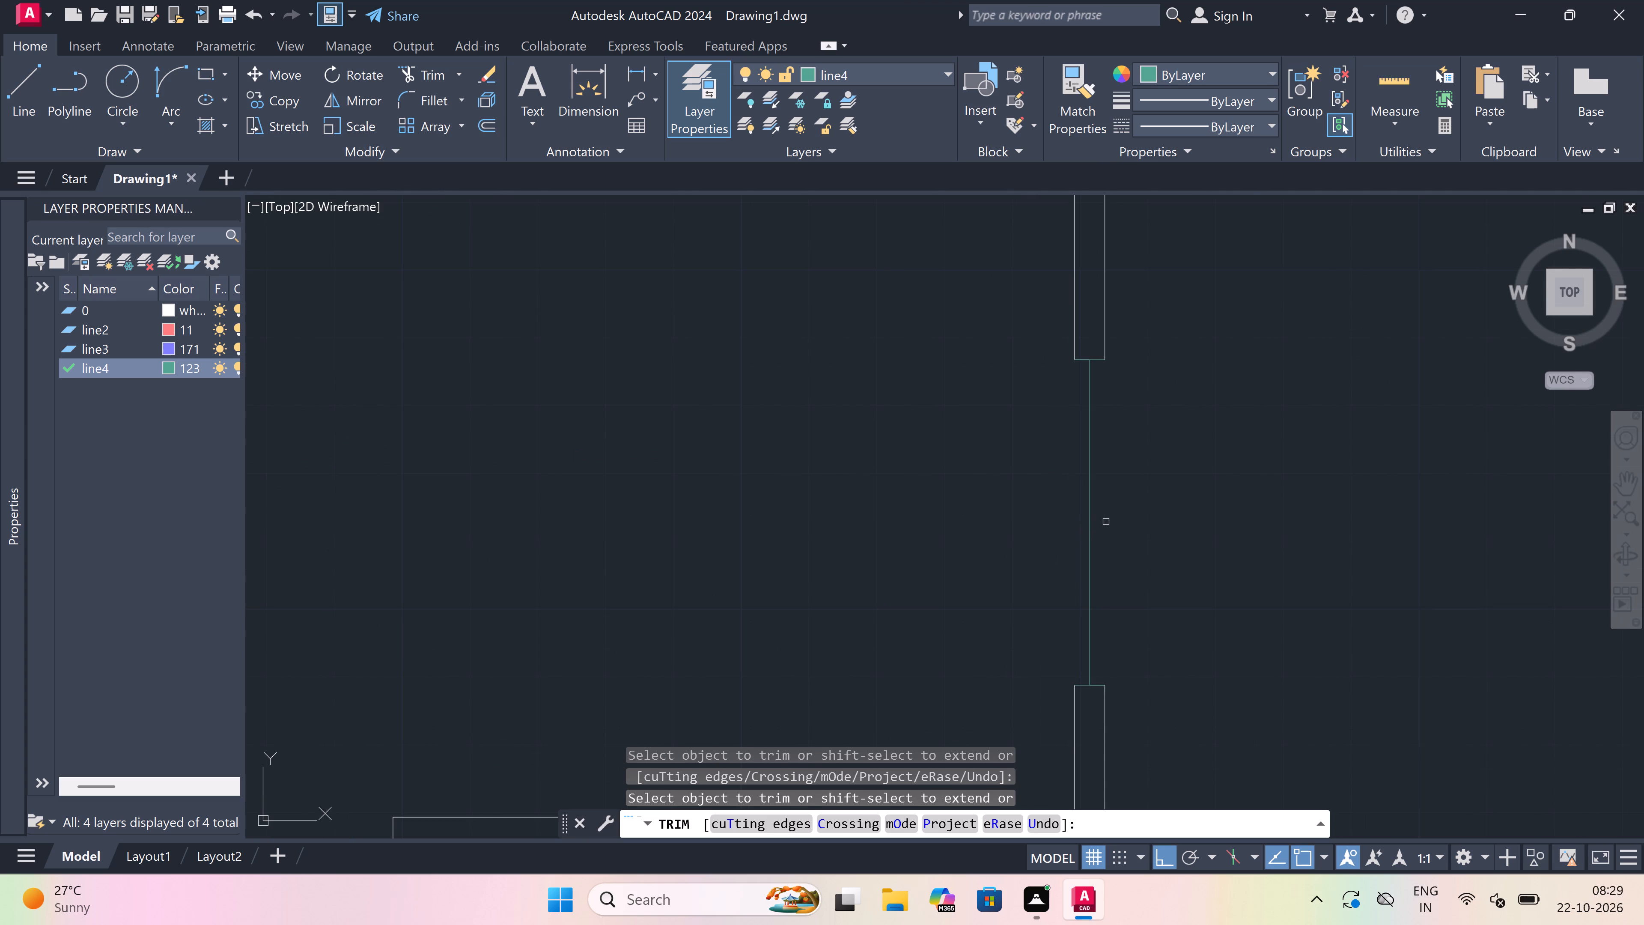
{"action": "key", "text": "Escape"}
Draw the outer and inner window lines across the 4' opening in the right drawing room's outer wall.
{"action": "key", "text": "l"}
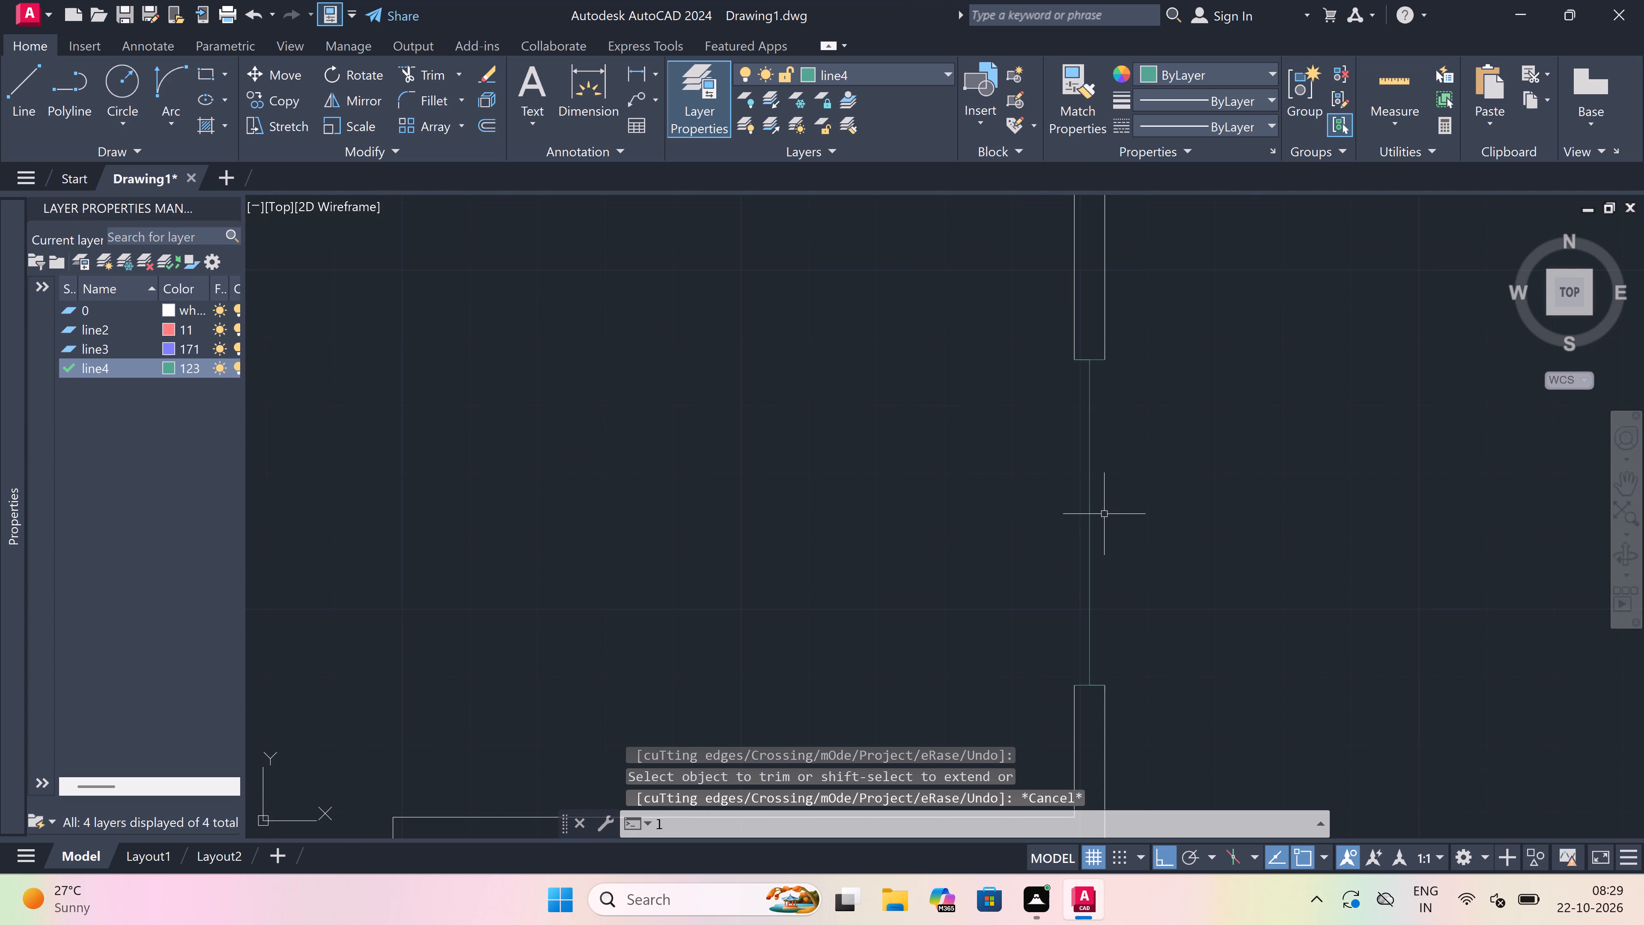
{"action": "key", "text": "space"}
{"action": "left_click", "coordinate": [1109, 367]}
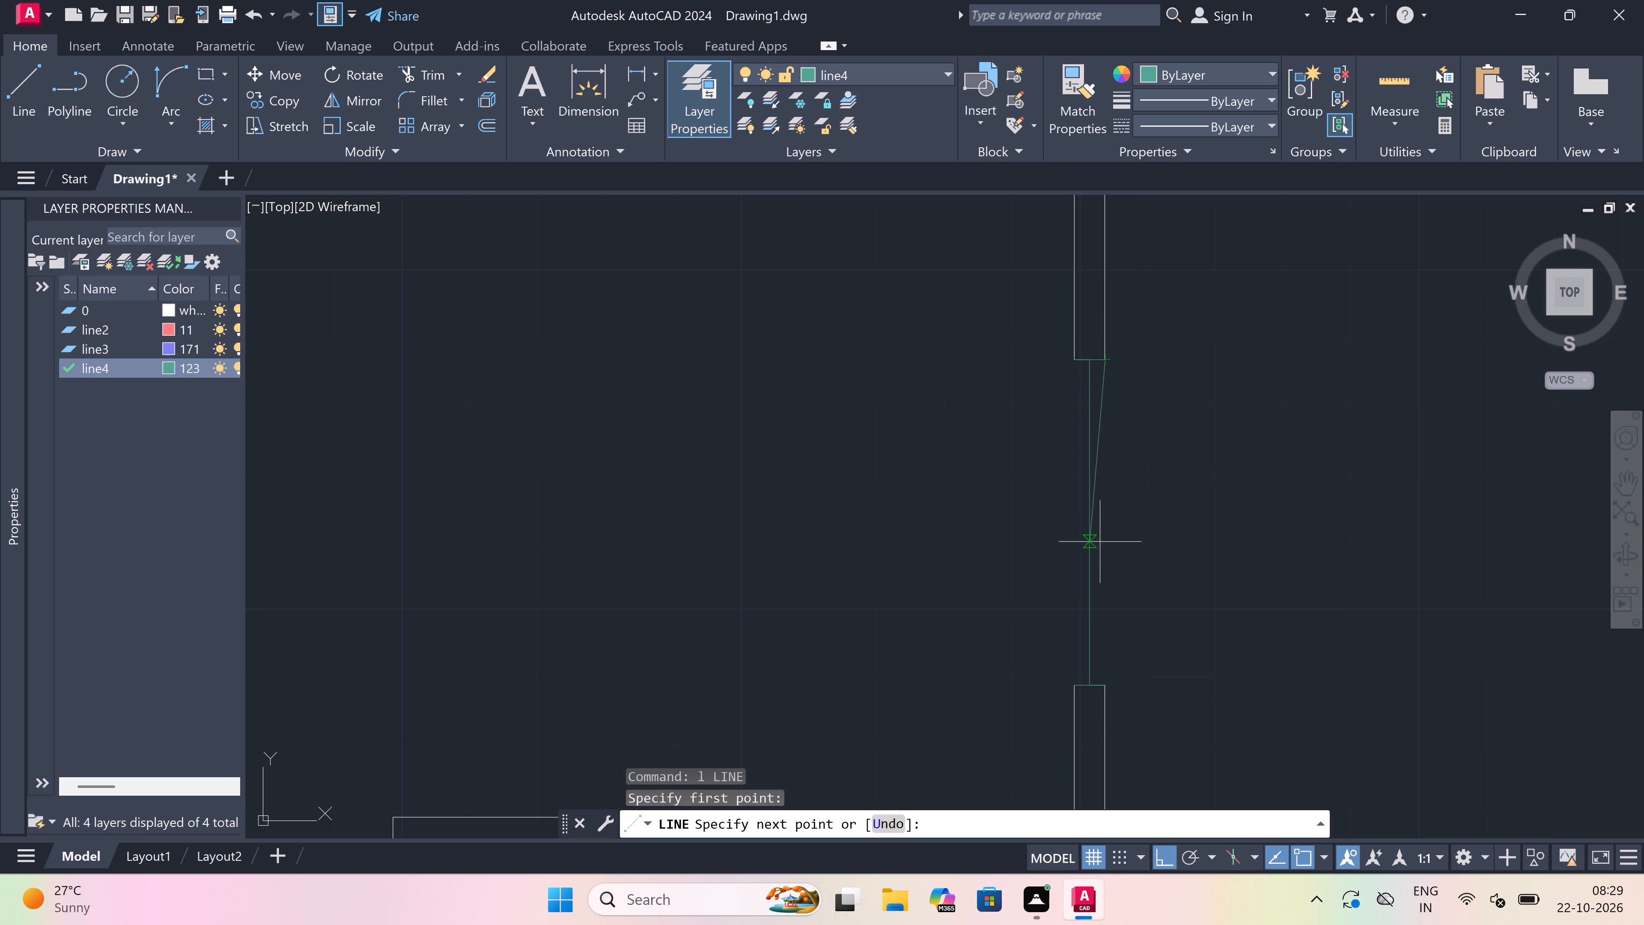
{"action": "left_click", "coordinate": [1110, 683]}
{"action": "key", "text": "Escape"}
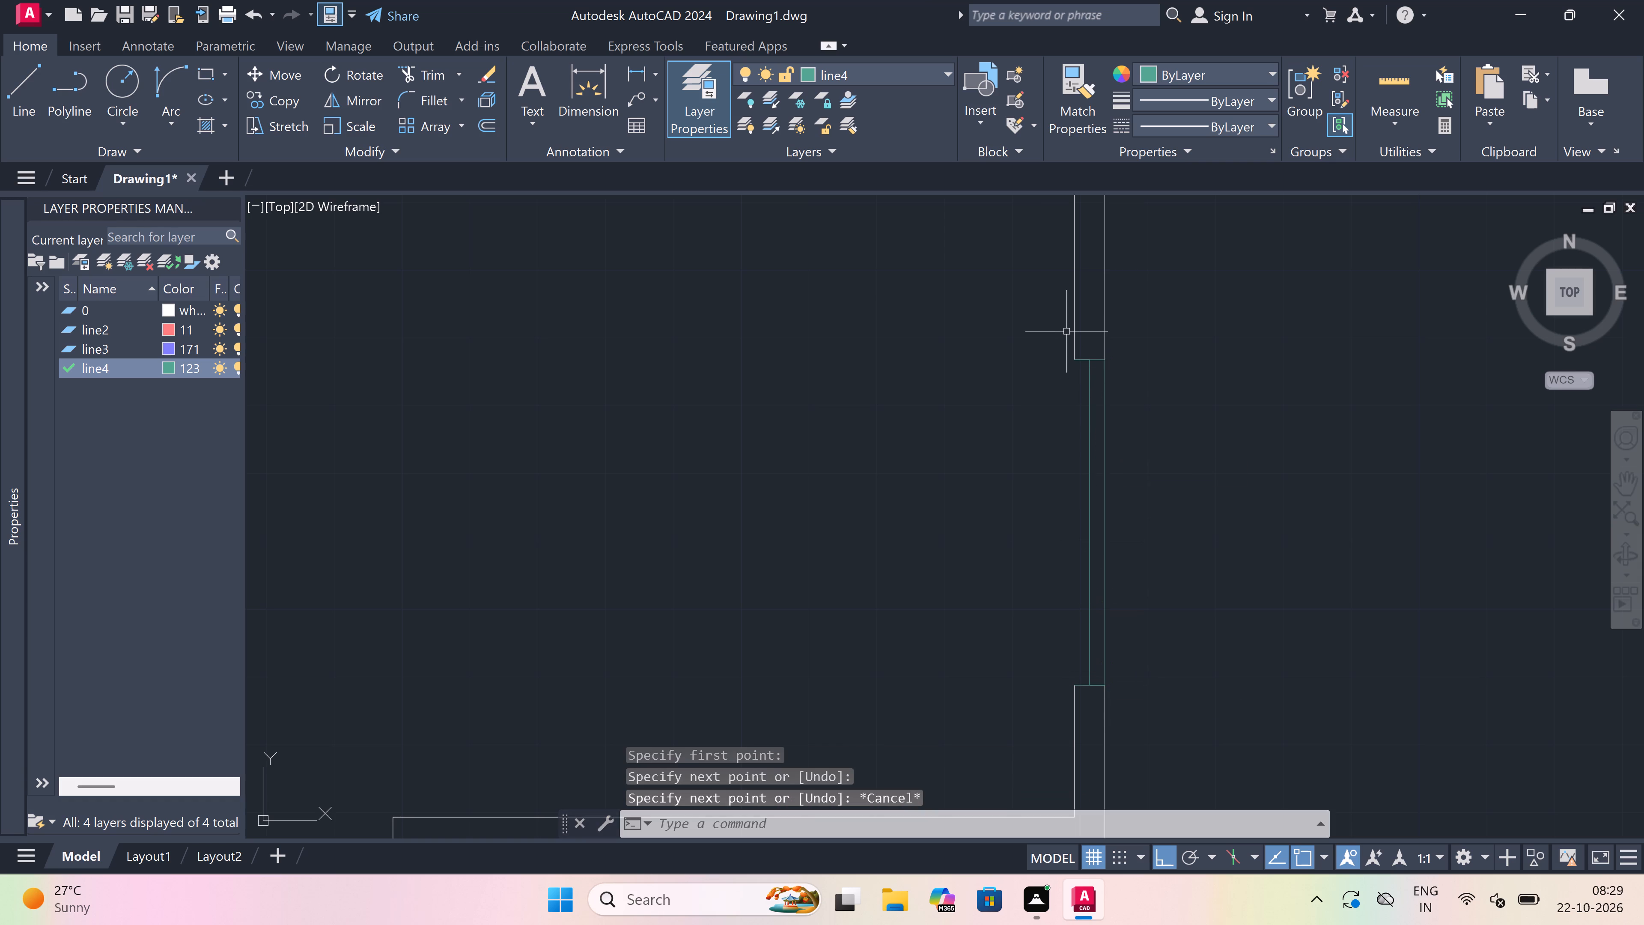
{"action": "key", "text": "space"}
{"action": "left_click", "coordinate": [1072, 358]}
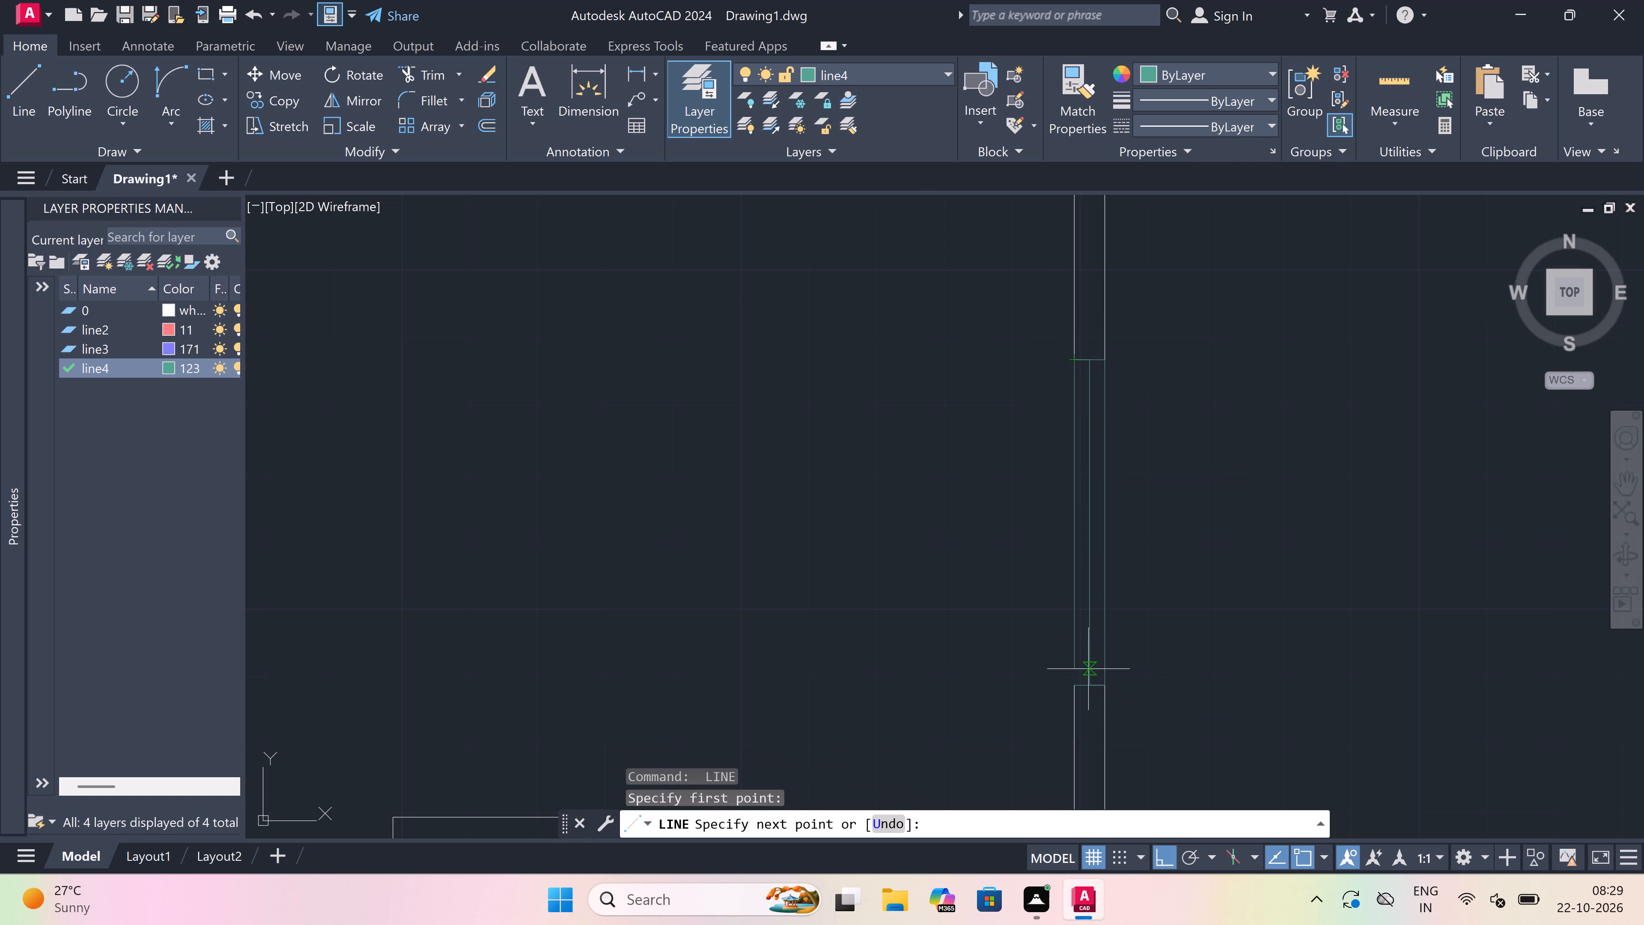
{"action": "left_click", "coordinate": [1071, 673]}
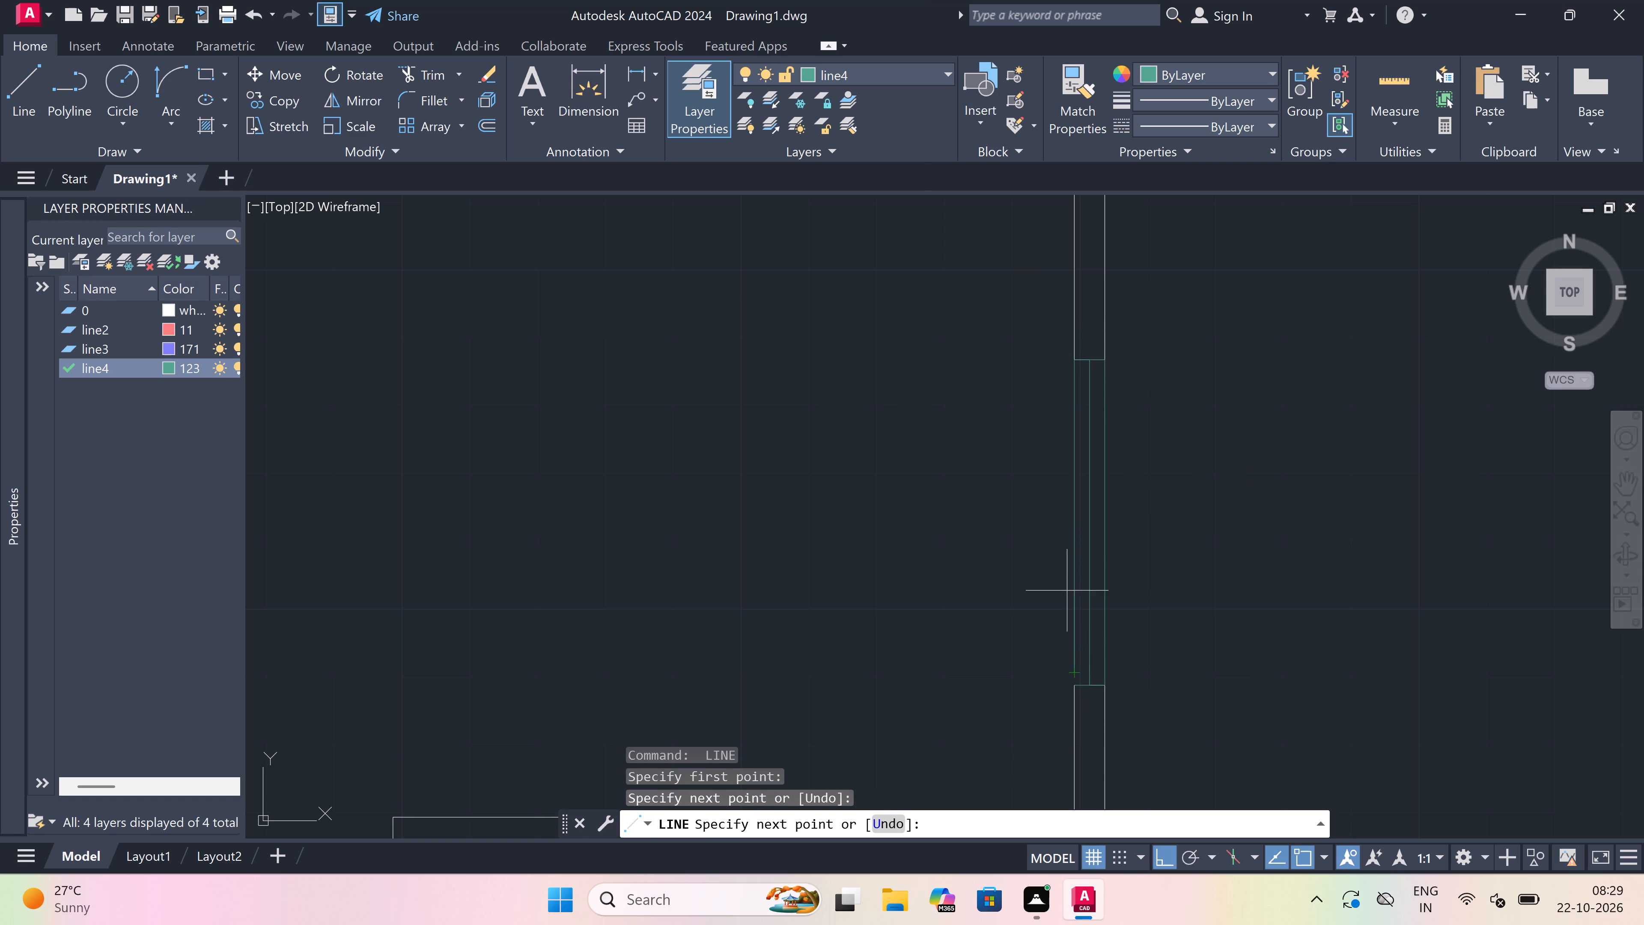
{"action": "scroll", "coordinate": [1089, 663], "scroll_direction": "up", "scroll_amount": 4}
{"action": "scroll", "coordinate": [1017, 679], "scroll_direction": "down", "scroll_amount": 4}
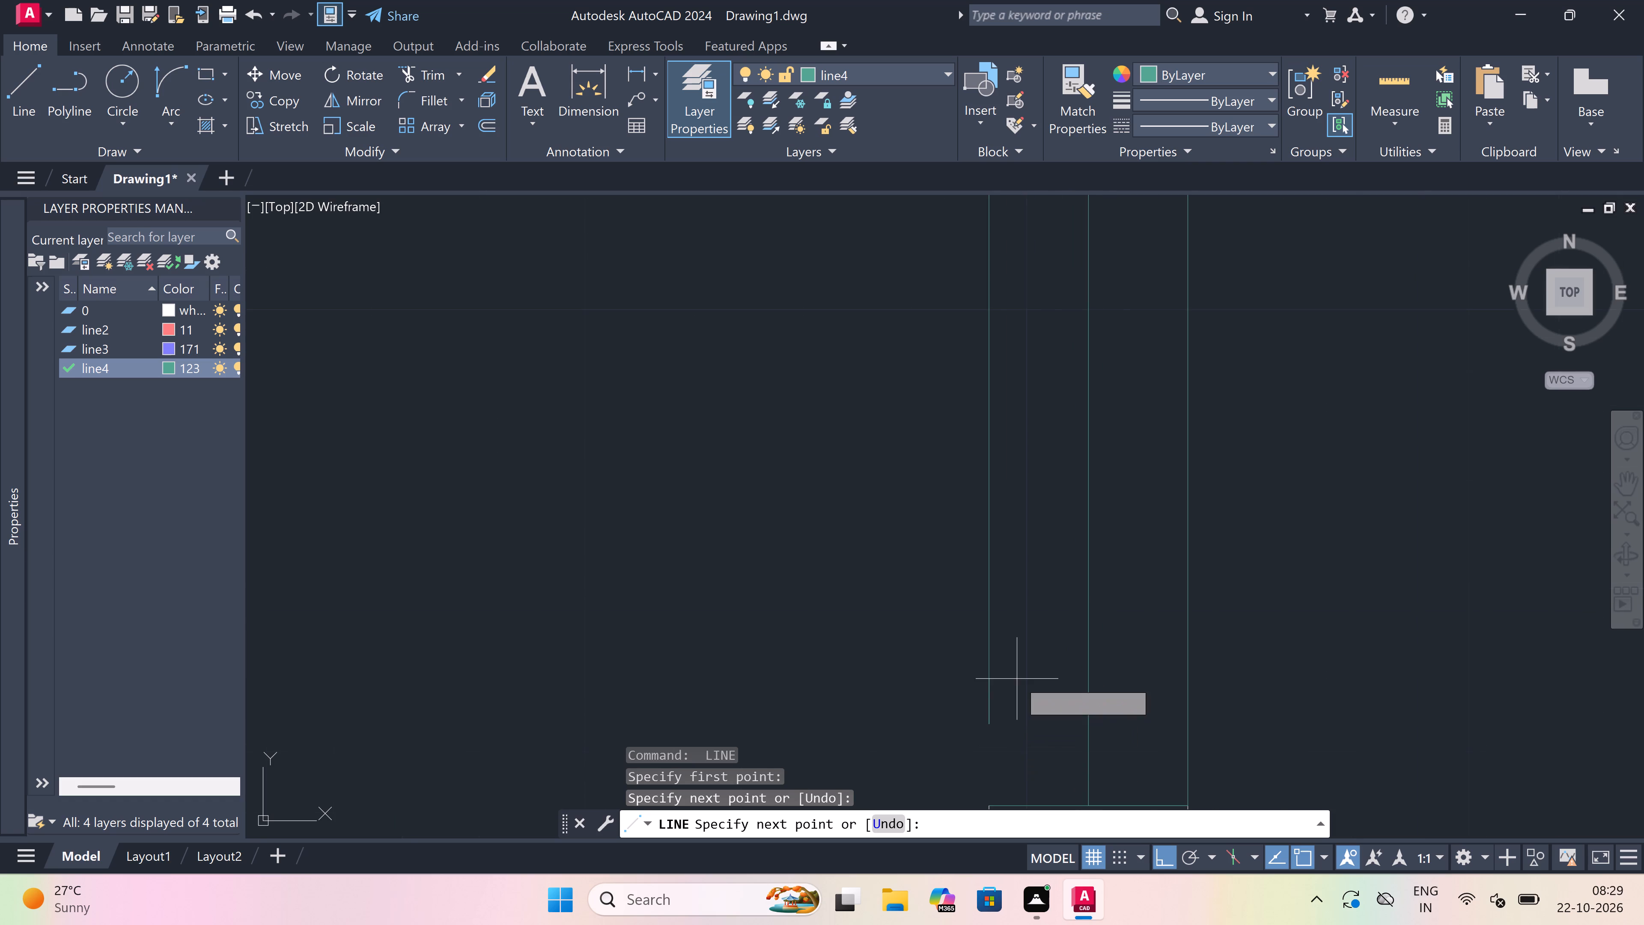
{"action": "scroll", "coordinate": [1017, 698], "scroll_direction": "up", "scroll_amount": 4}
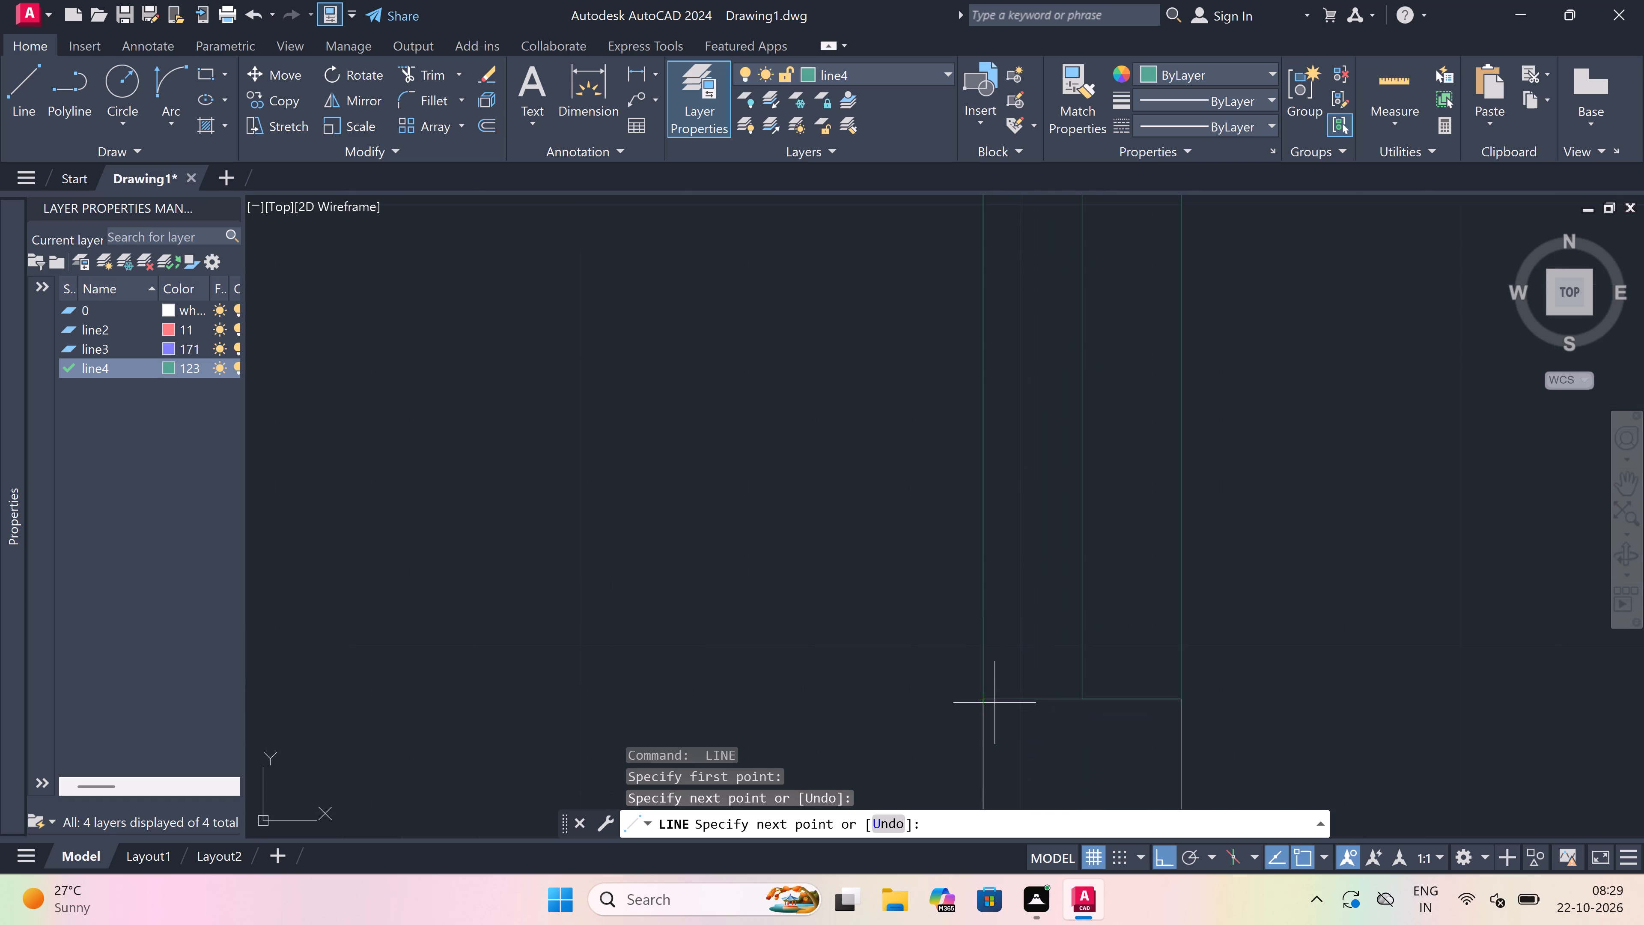
{"action": "left_click", "coordinate": [983, 705]}
{"action": "key", "text": "Escape"}
Draw a window in the outer side wall of the right 8'0"x4'0" bathroom, with a 2' centre line and end lines across the wall.
{"action": "scroll", "coordinate": [994, 662], "scroll_direction": "down", "scroll_amount": 2}
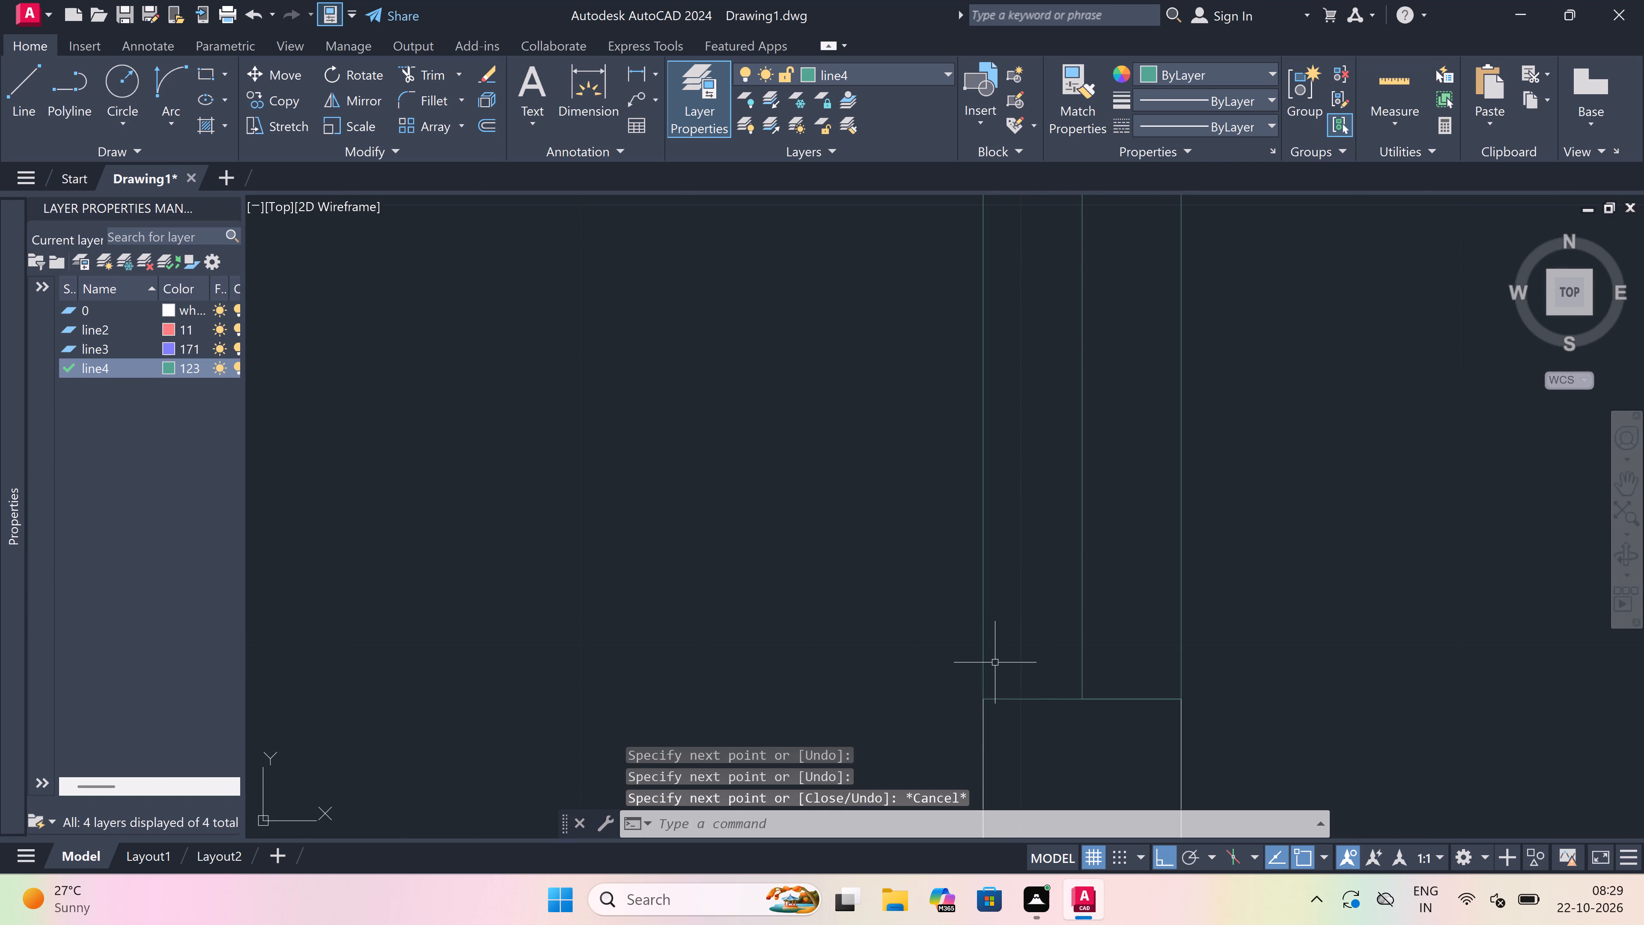
{"action": "scroll", "coordinate": [994, 662], "scroll_direction": "down", "scroll_amount": 8}
{"action": "scroll", "coordinate": [998, 683], "scroll_direction": "up", "scroll_amount": 5}
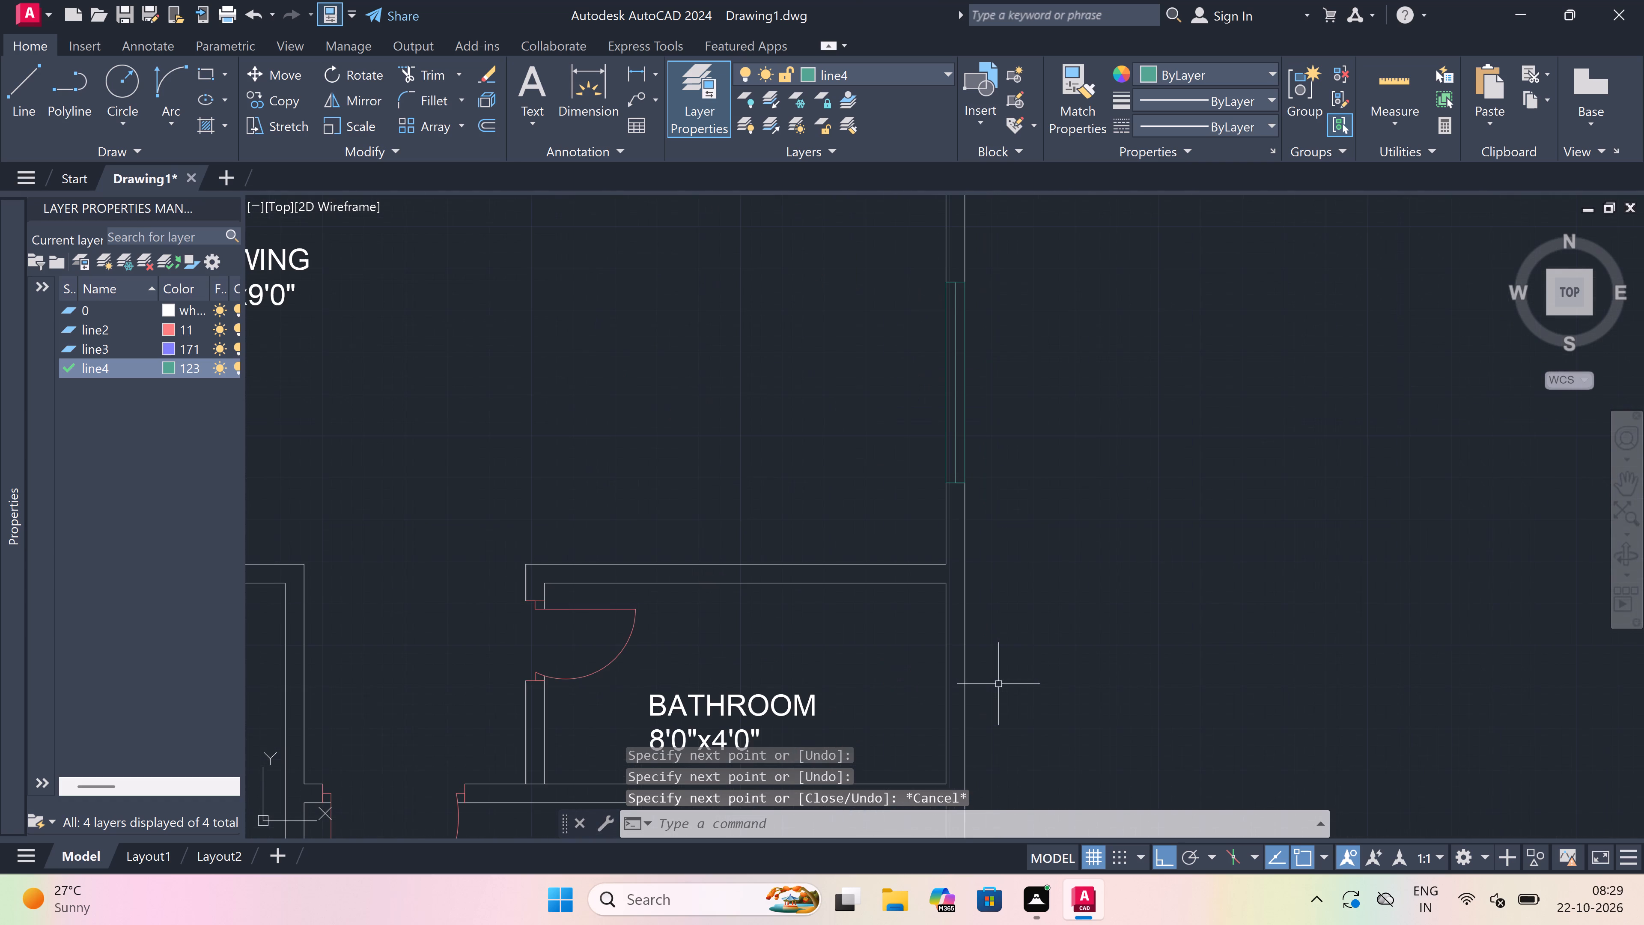
{"action": "scroll", "coordinate": [1042, 596], "scroll_direction": "down", "scroll_amount": 5}
{"action": "scroll", "coordinate": [1020, 617], "scroll_direction": "up", "scroll_amount": 3}
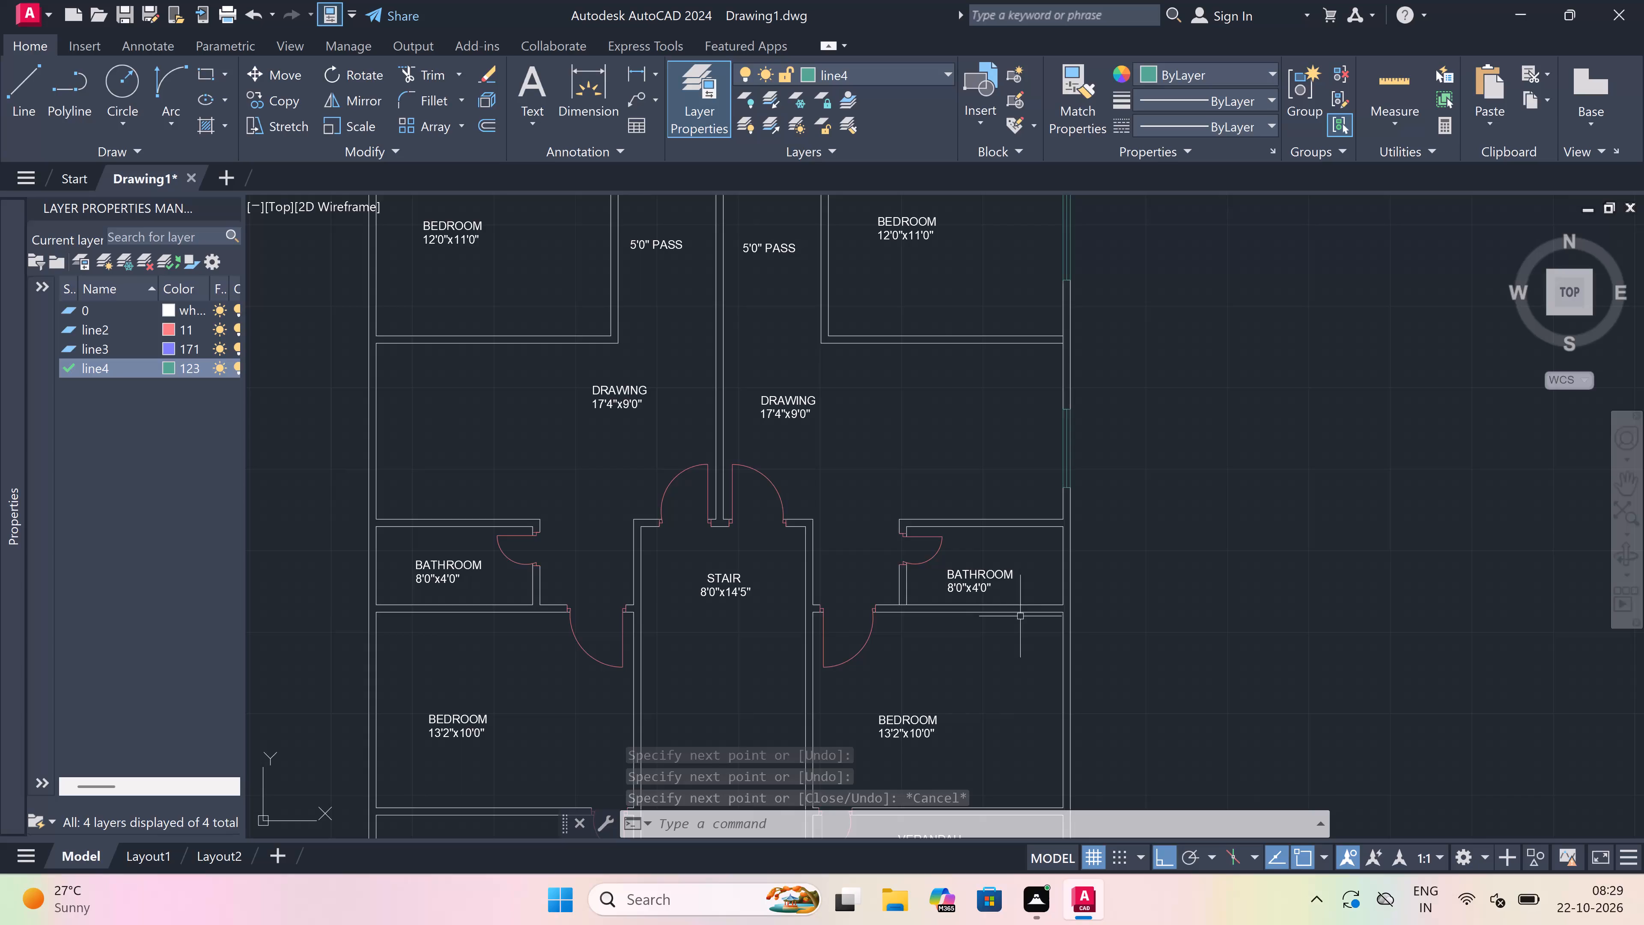
{"action": "scroll", "coordinate": [1045, 592], "scroll_direction": "up", "scroll_amount": 2}
{"action": "key", "text": "space"}
{"action": "scroll", "coordinate": [1102, 544], "scroll_direction": "up", "scroll_amount": 1}
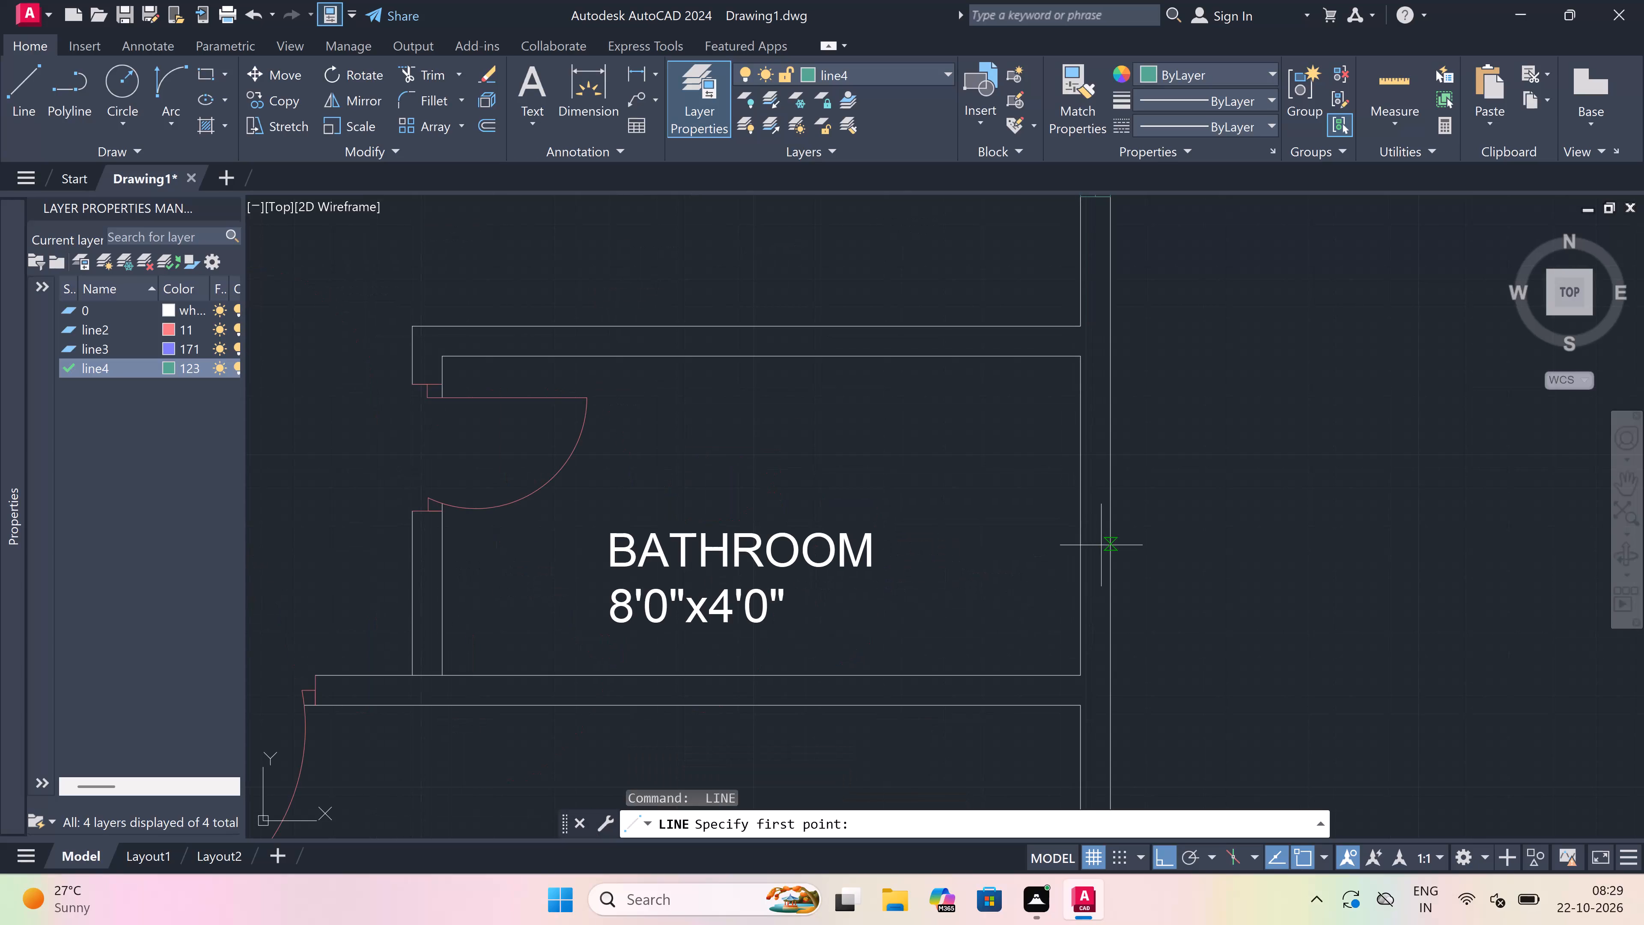
{"action": "left_click", "coordinate": [1080, 603]}
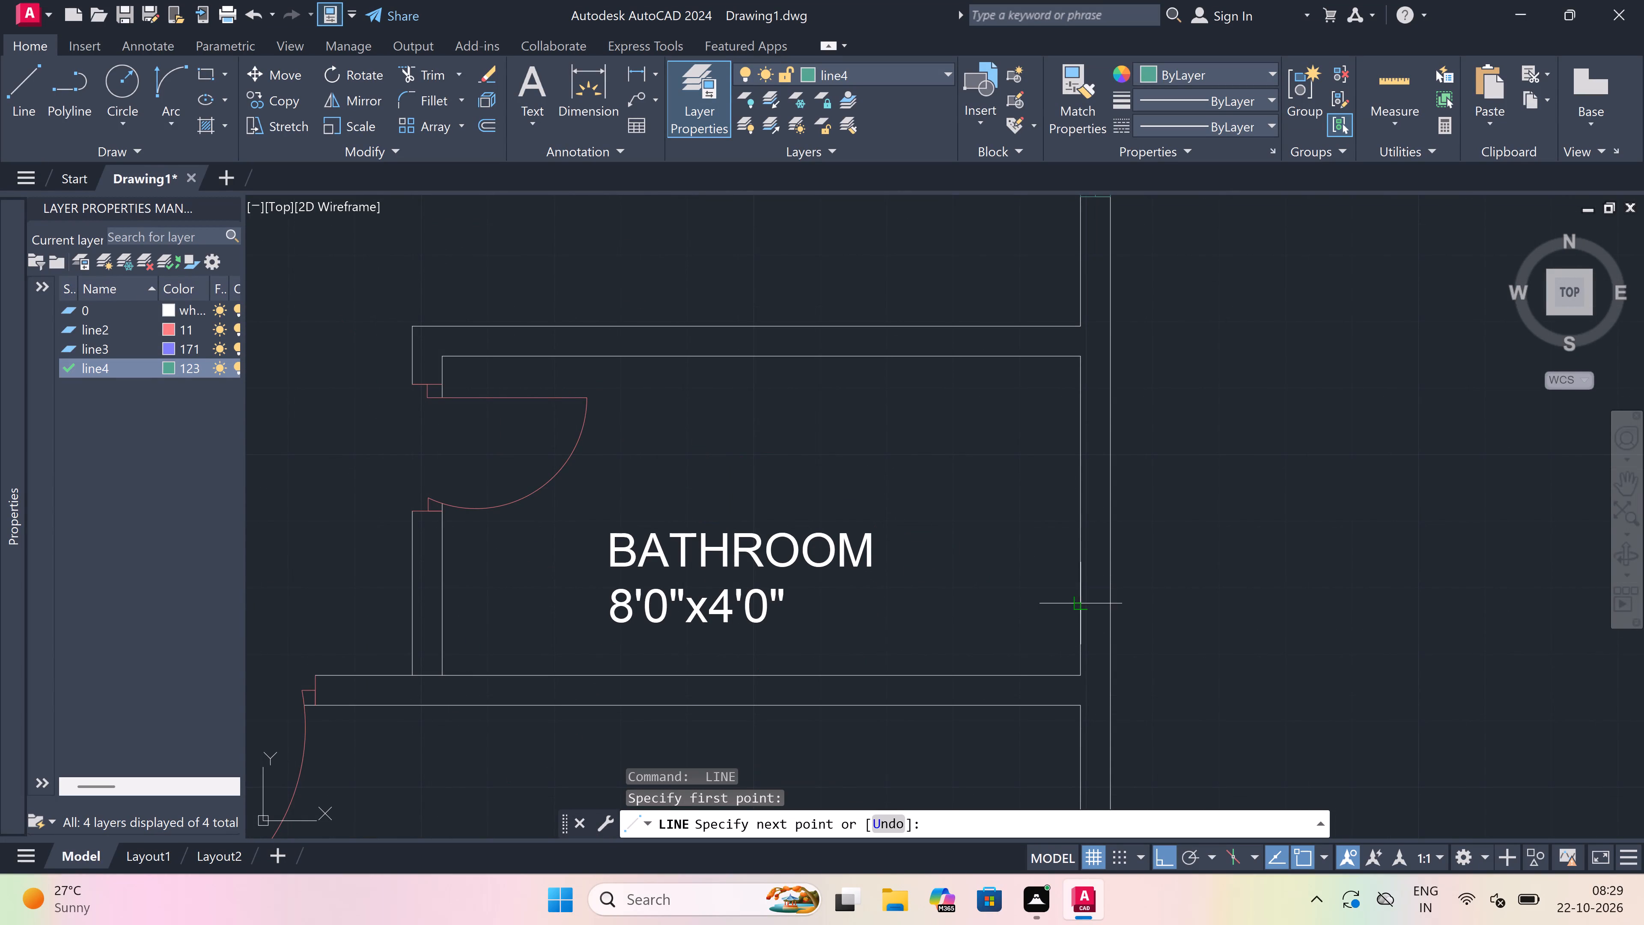
{"action": "left_click", "coordinate": [1106, 610]}
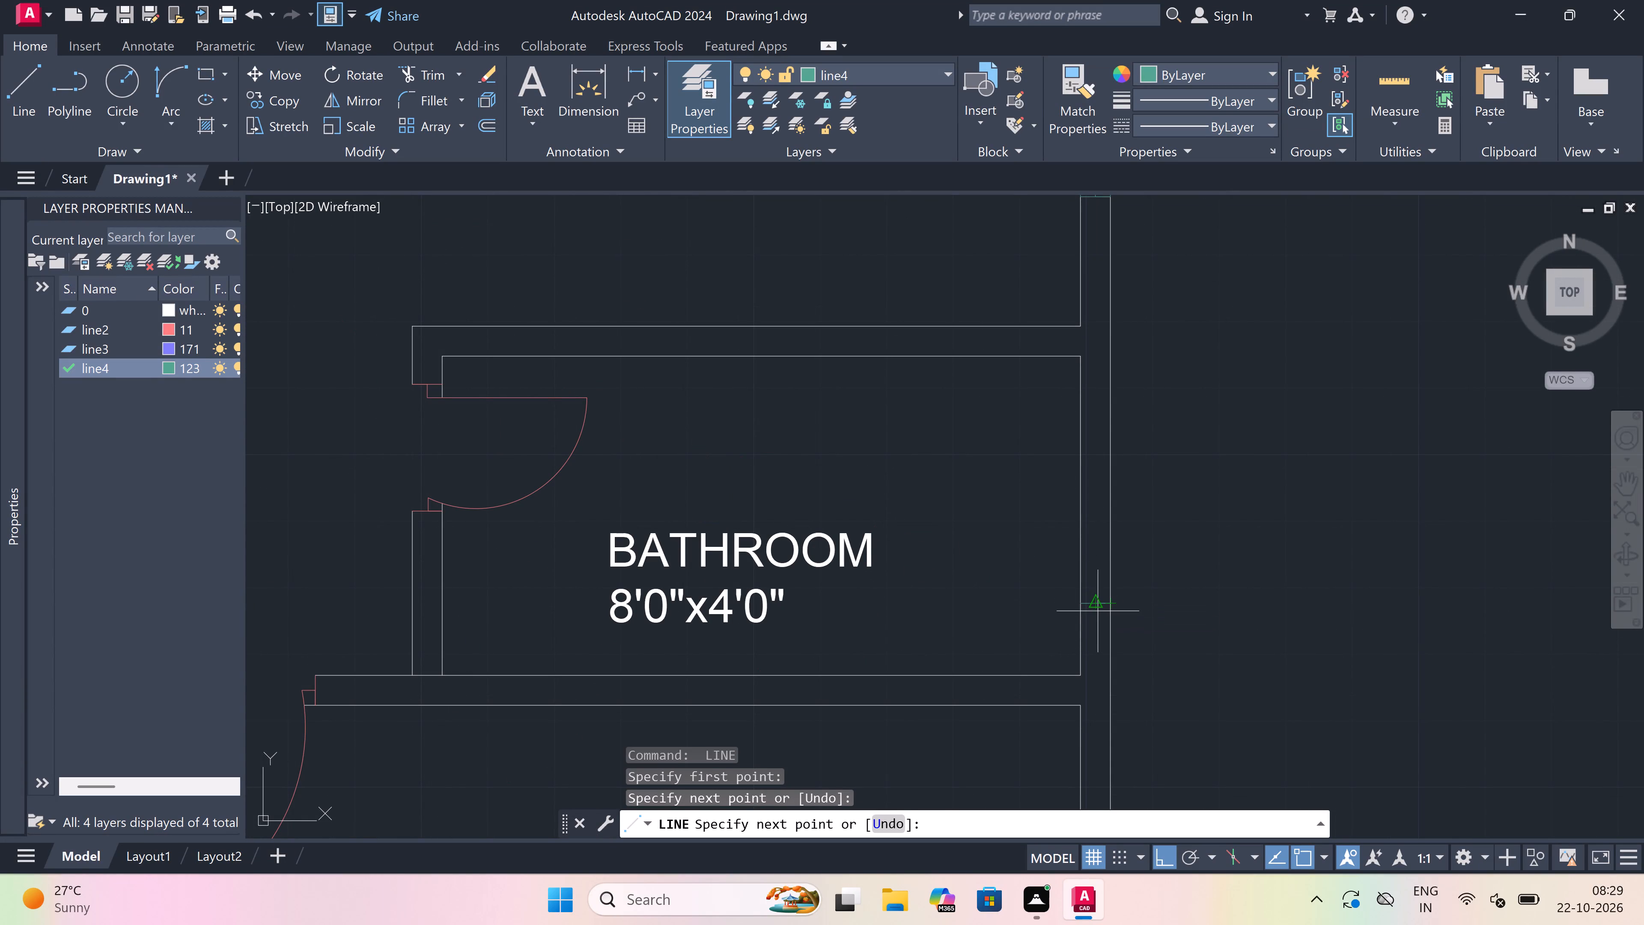
{"action": "left_click", "coordinate": [1098, 610]}
{"action": "type", "text": "2'"}
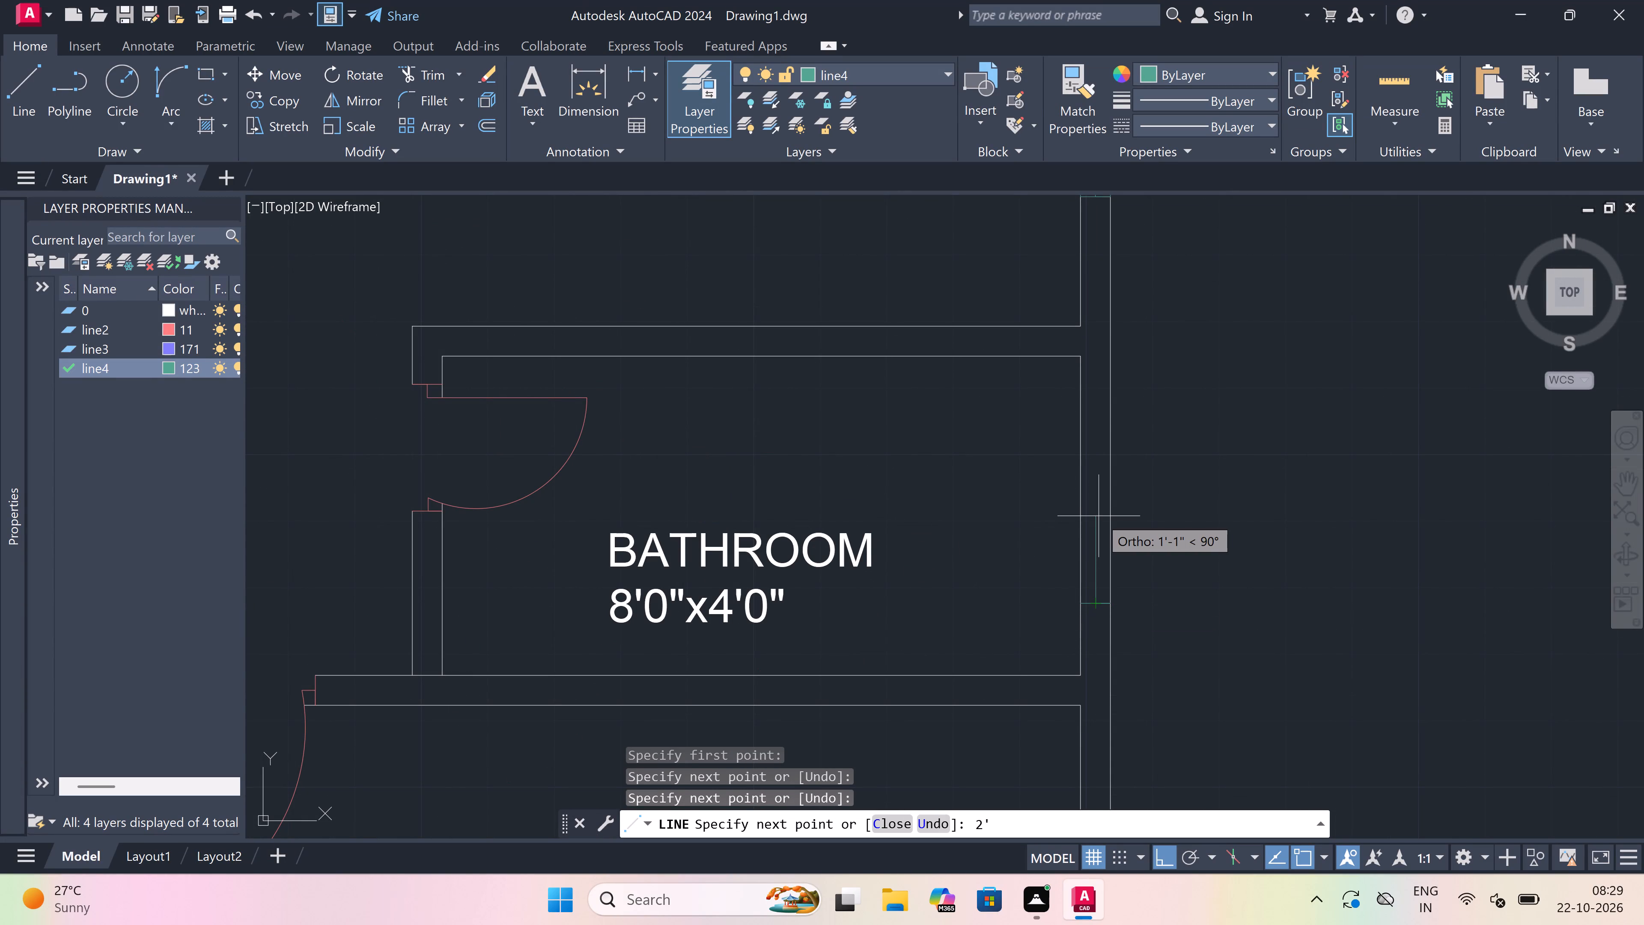
{"action": "key", "text": "space"}
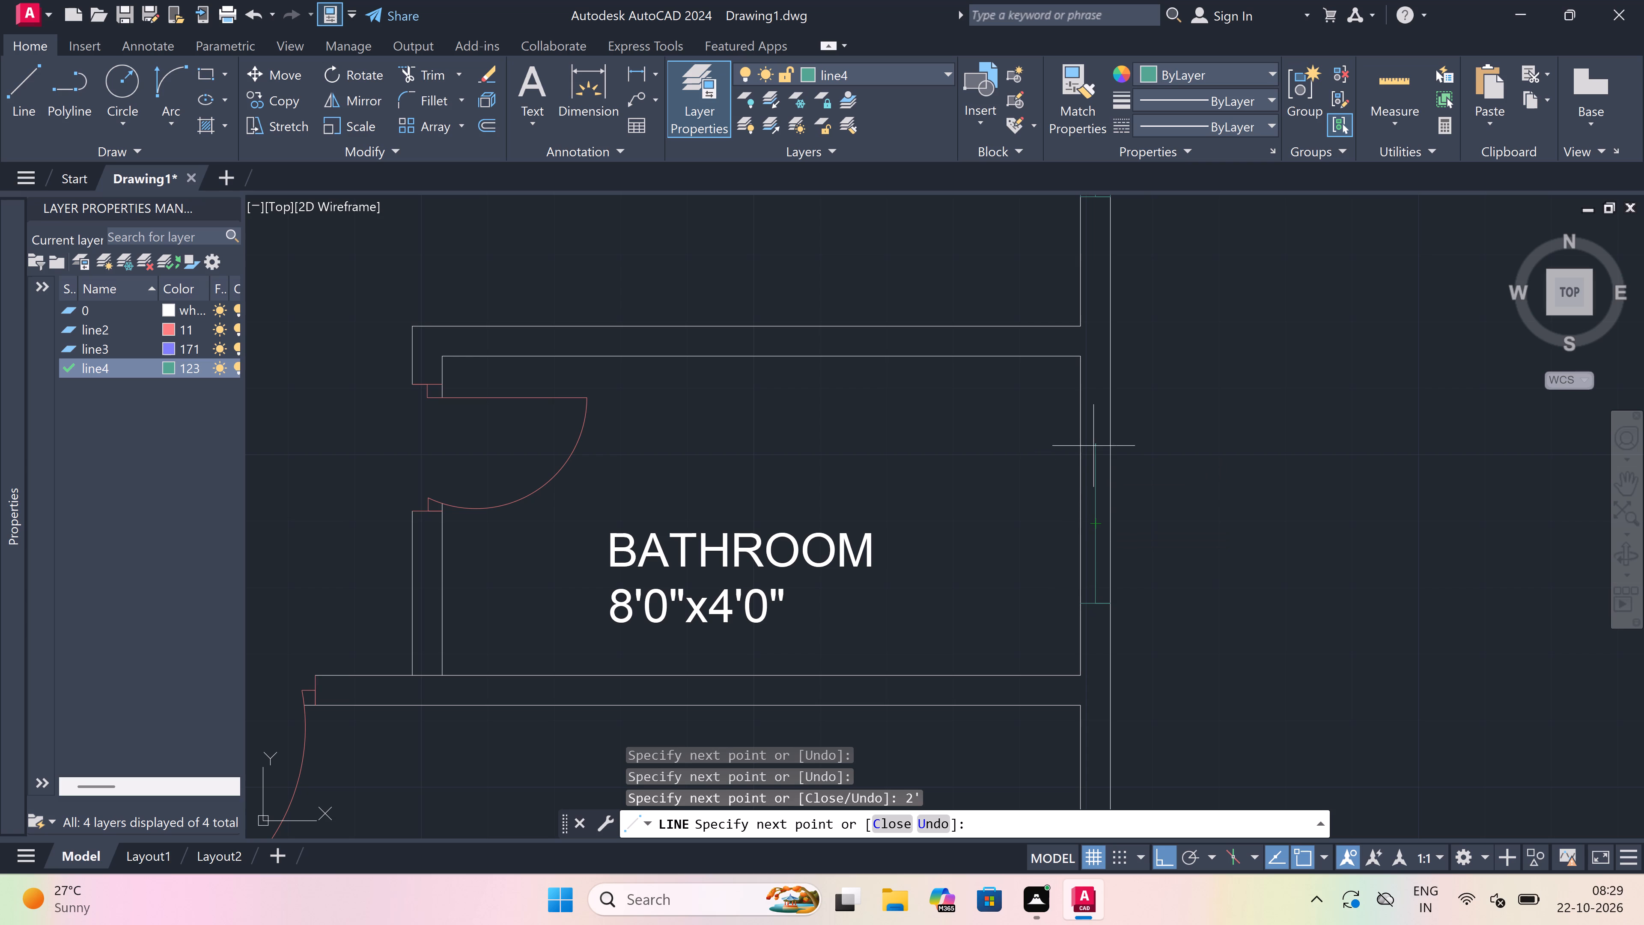
{"action": "left_click", "coordinate": [1081, 438]}
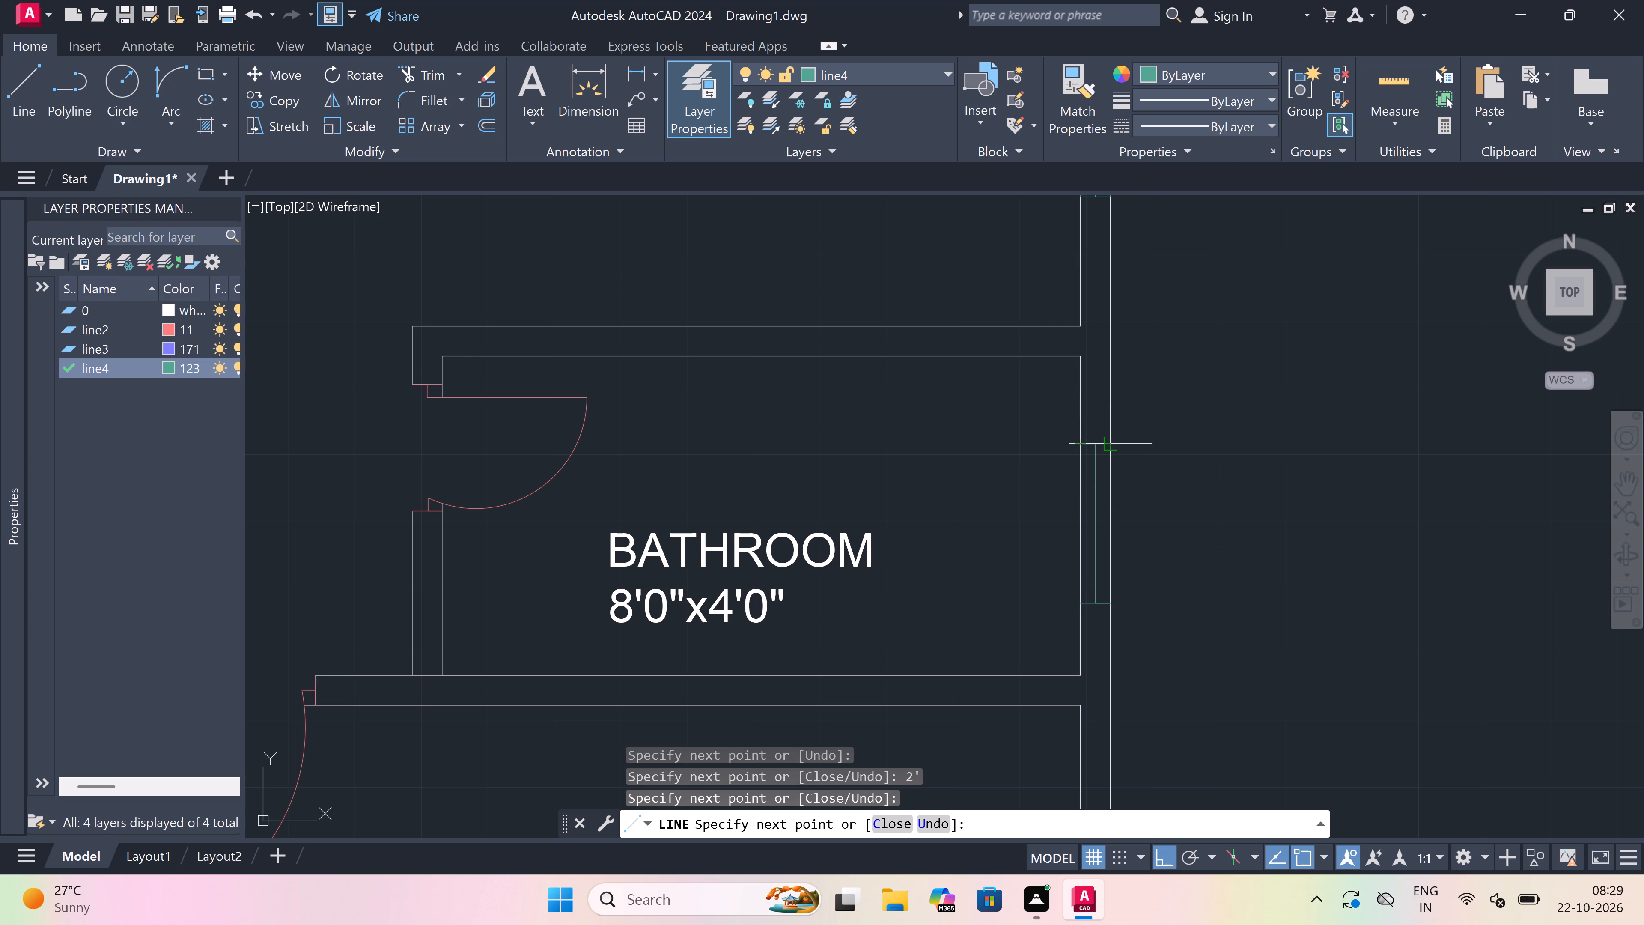
{"action": "left_click", "coordinate": [1108, 443]}
{"action": "key", "text": "Escape"}
Trim the outer and inner wall lines between the end lines of the right bathroom's 2' window.
{"action": "key", "text": "t"}
{"action": "type", "text": "r"}
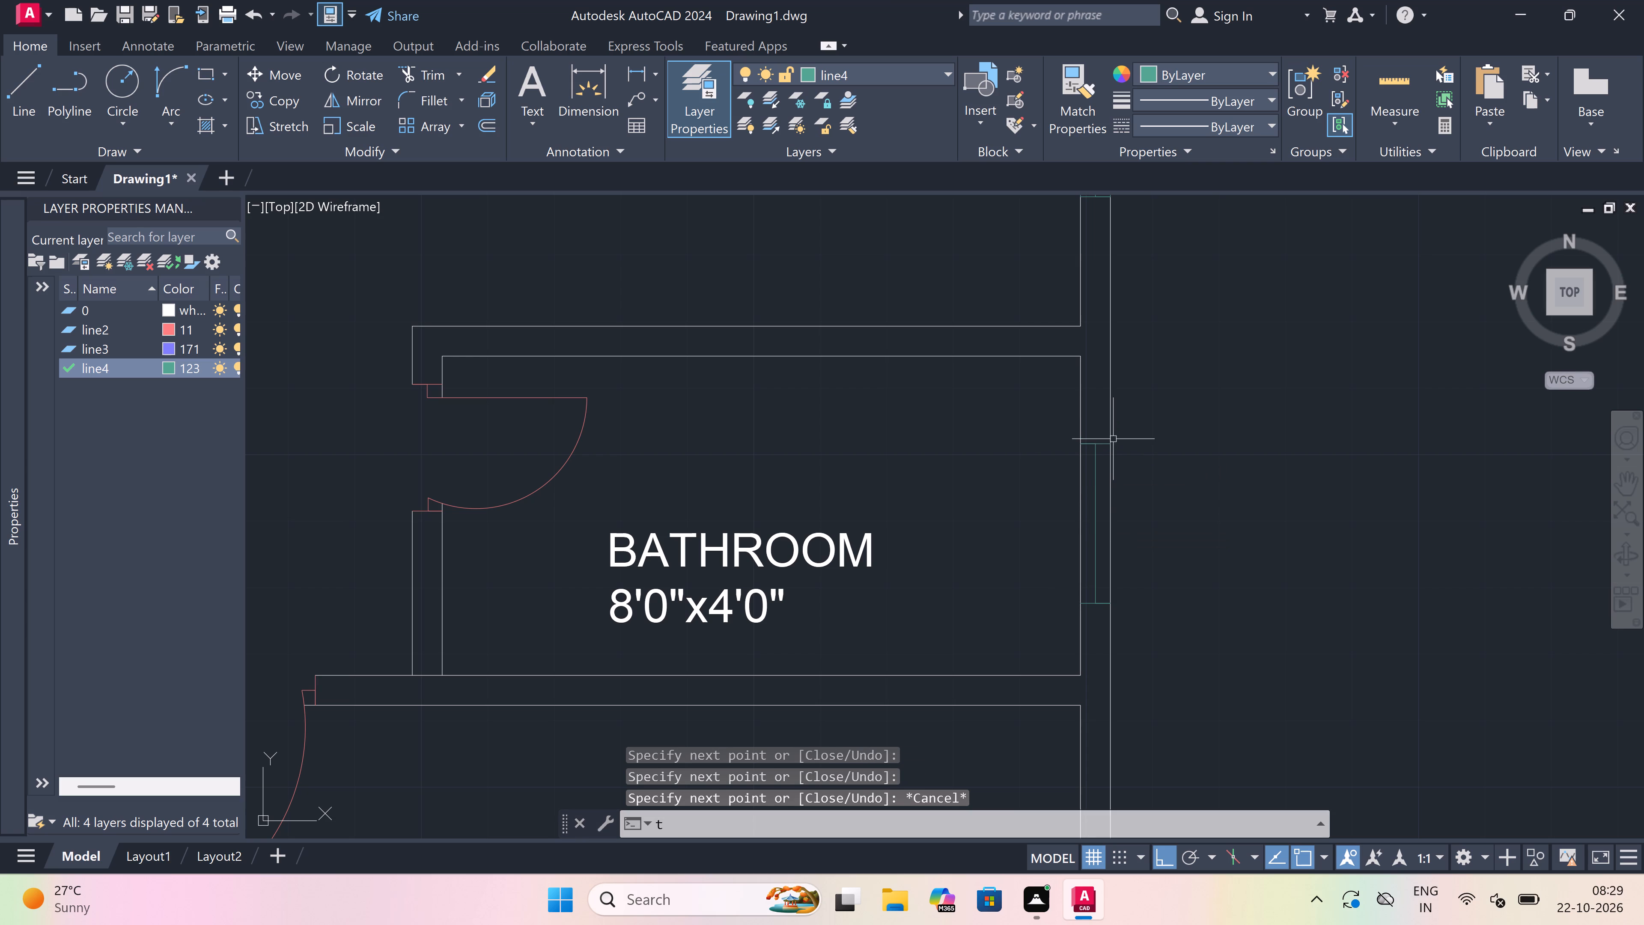
{"action": "key", "text": "space"}
{"action": "double_click", "coordinate": [1110, 480]}
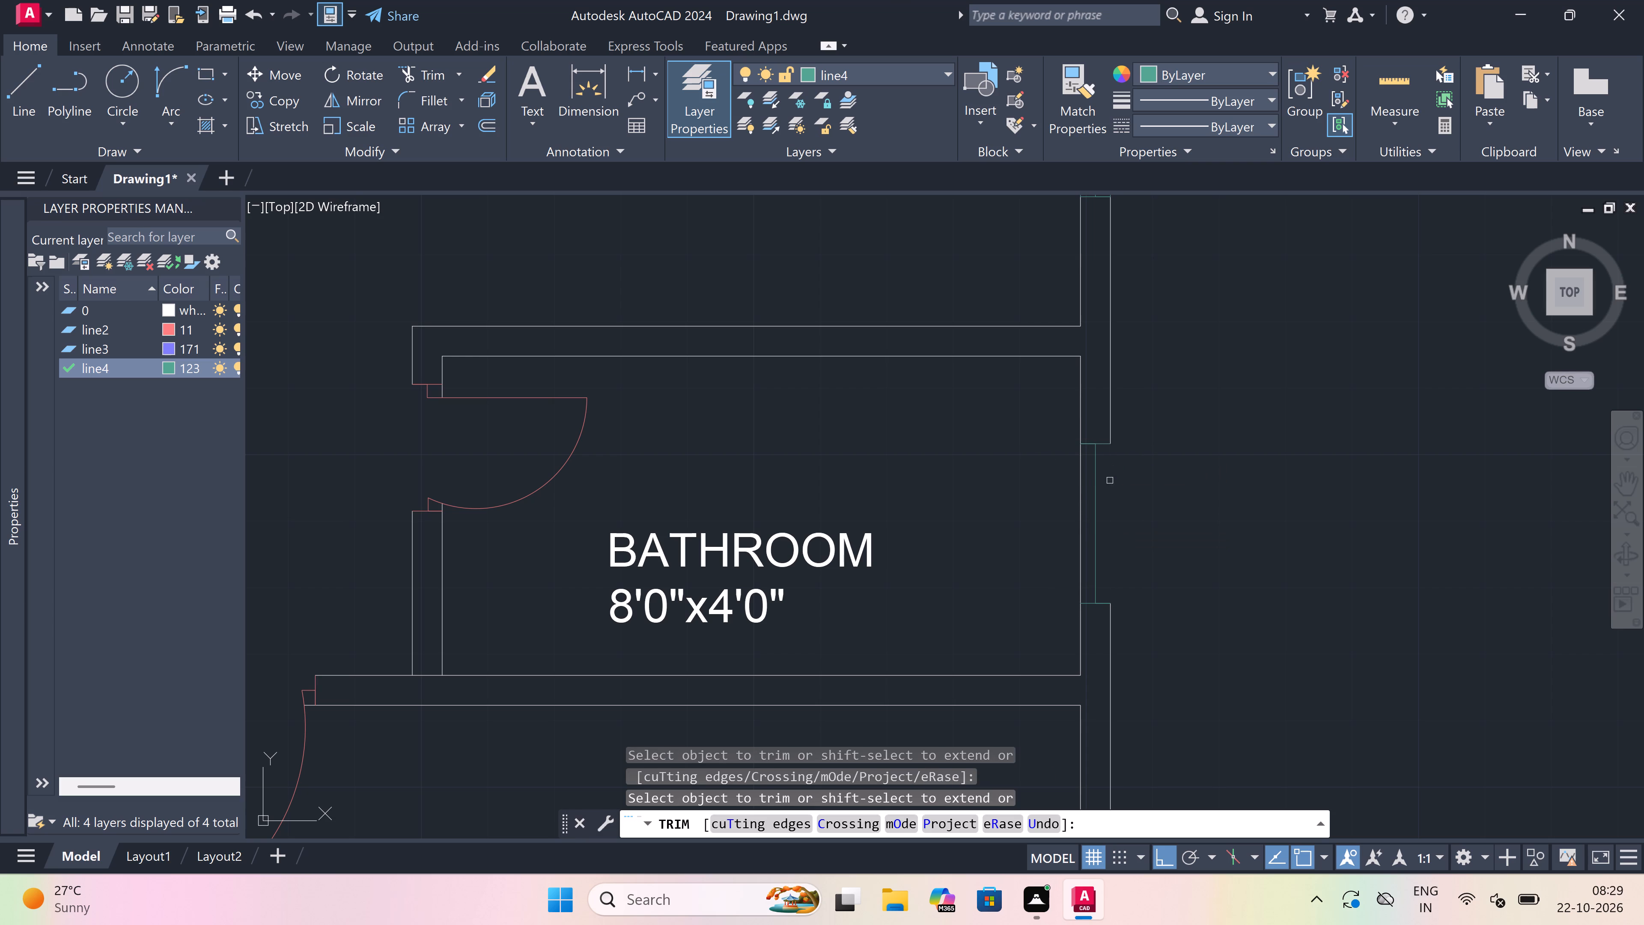
{"action": "left_click", "coordinate": [1080, 507]}
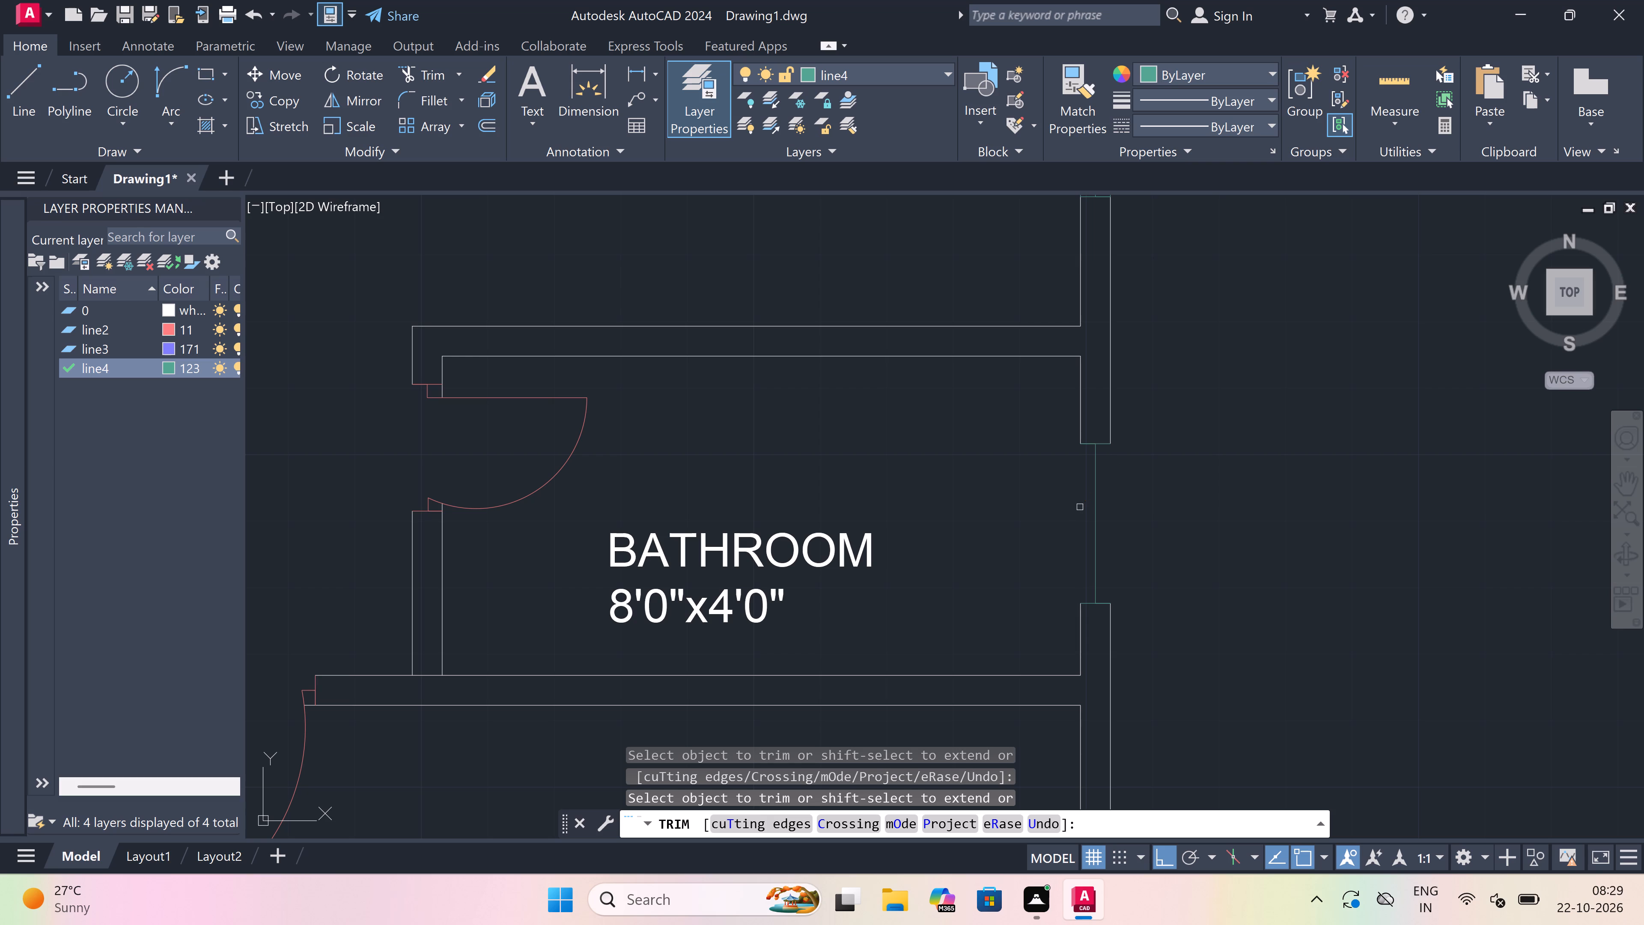
{"action": "key", "text": "Escape"}
Draw the inner and outer window lines across the 2' opening in the right bathroom's outer wall.
{"action": "type", "text": "l"}
{"action": "key", "text": "space"}
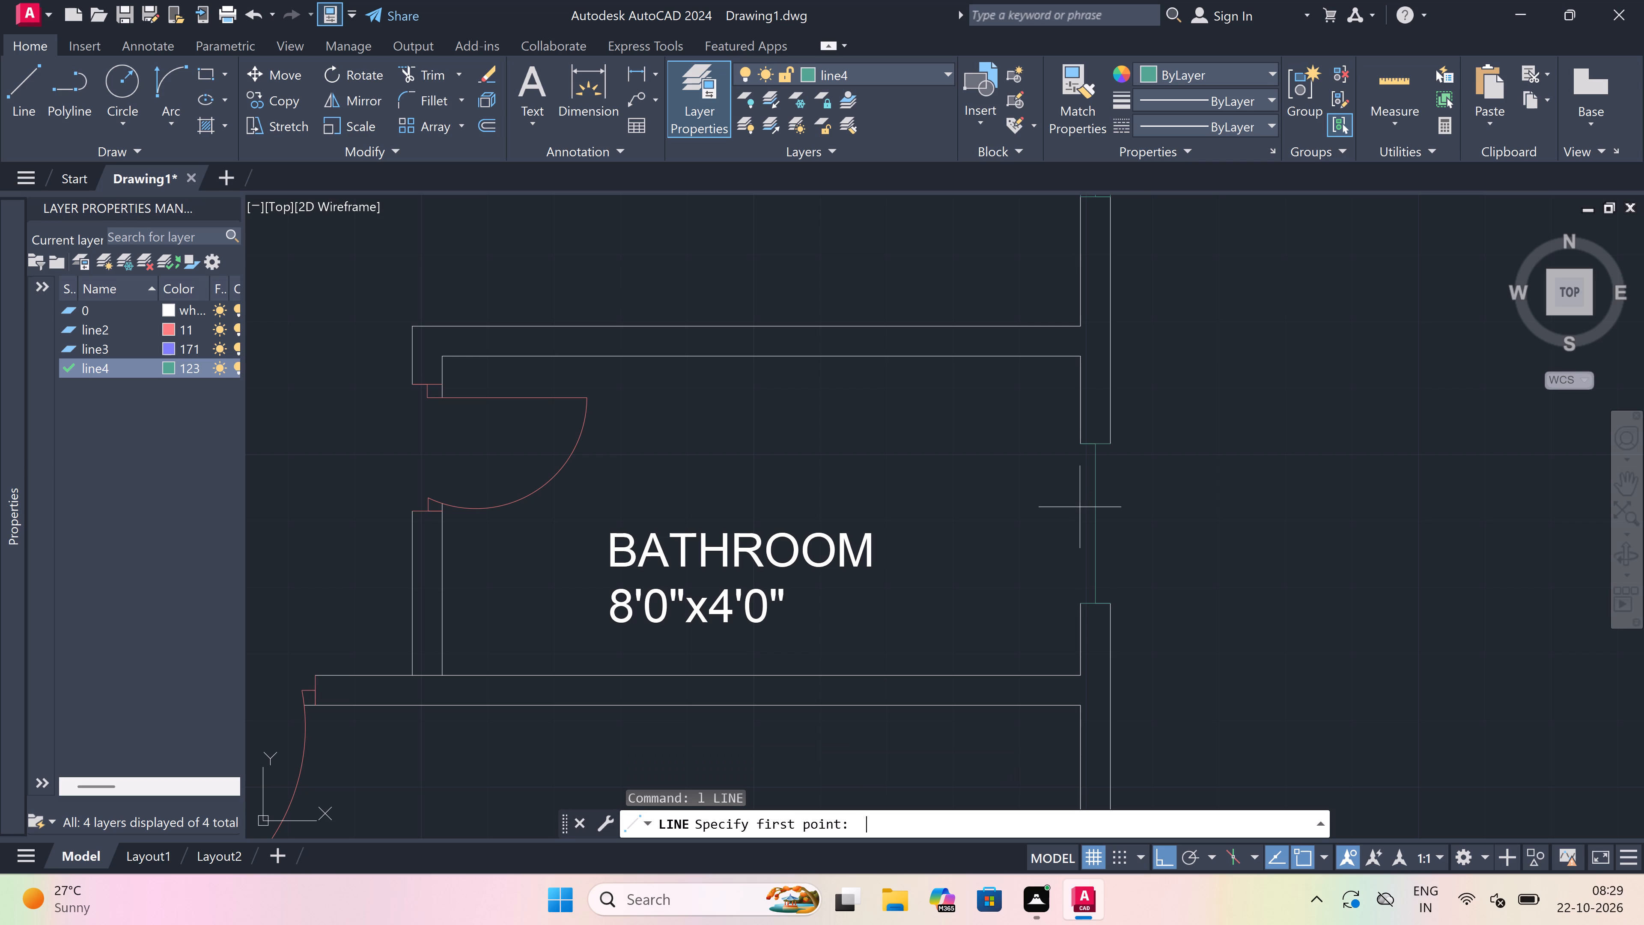
{"action": "left_click", "coordinate": [1076, 449]}
{"action": "left_click", "coordinate": [1082, 608]}
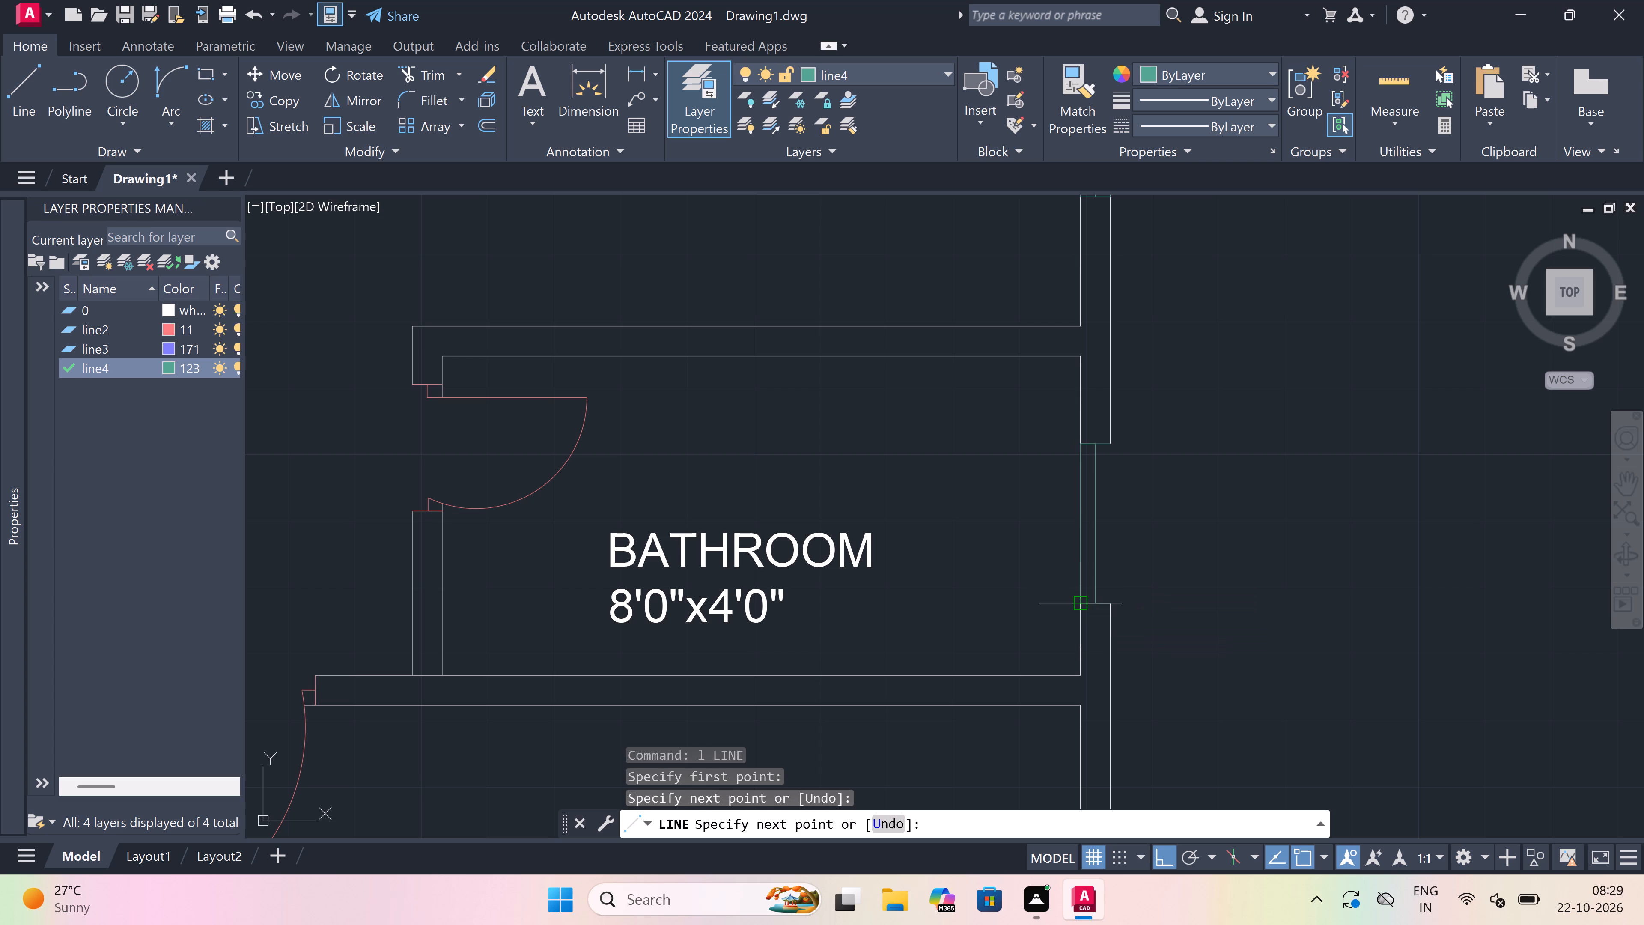
{"action": "key", "text": "Escape"}
{"action": "key", "text": "space"}
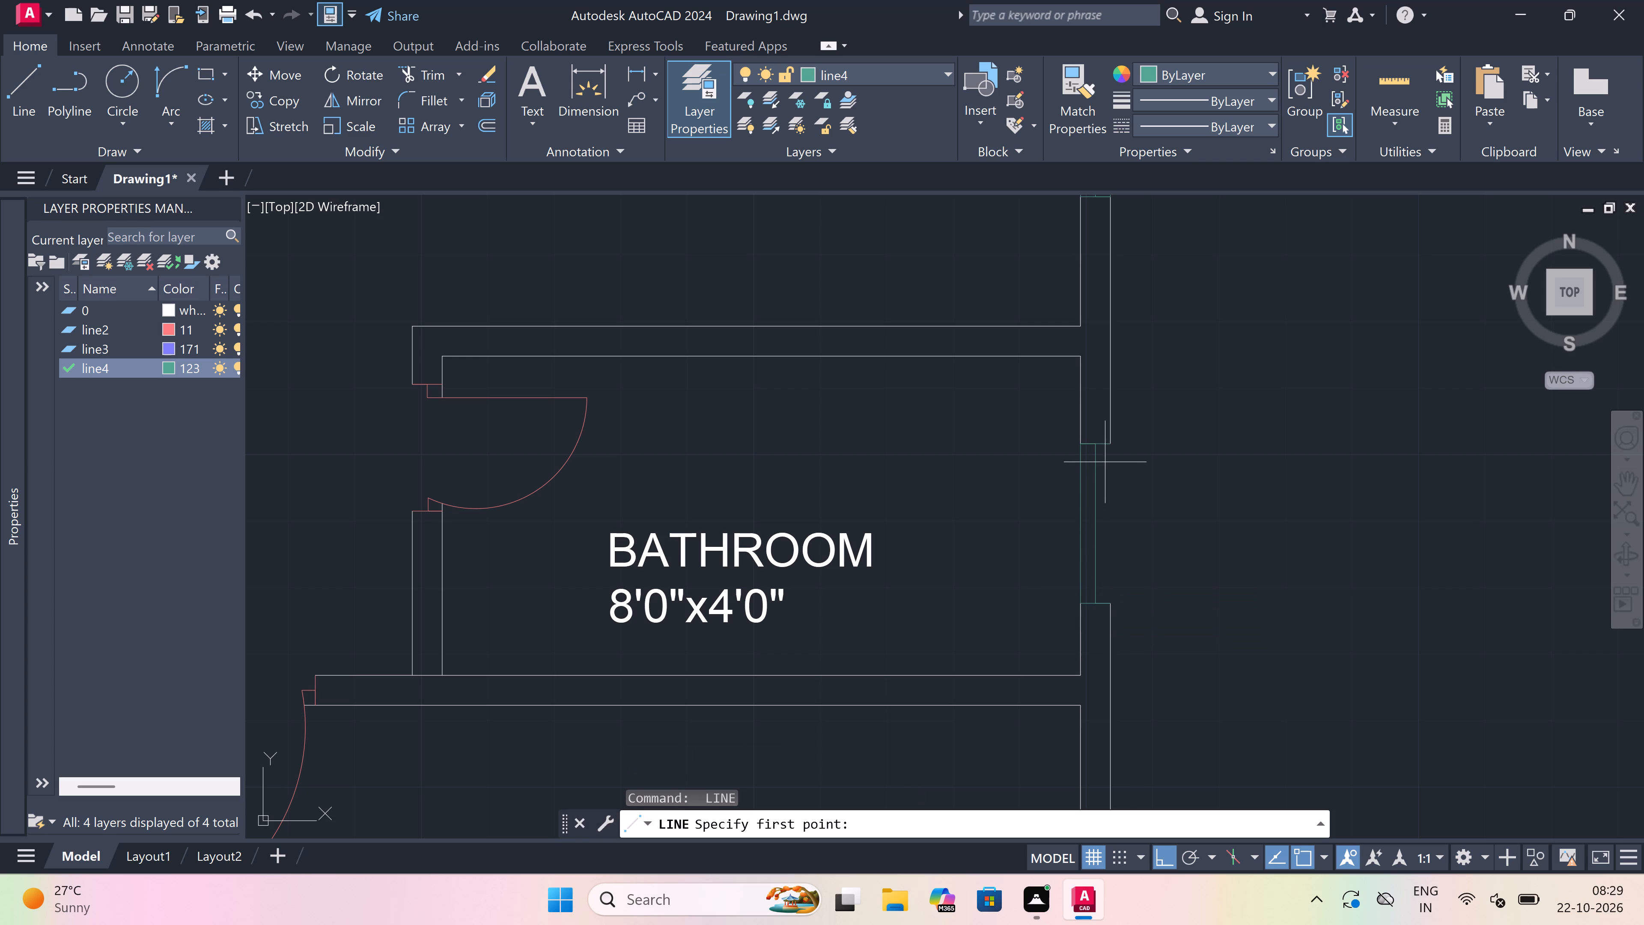
{"action": "left_click", "coordinate": [1115, 448]}
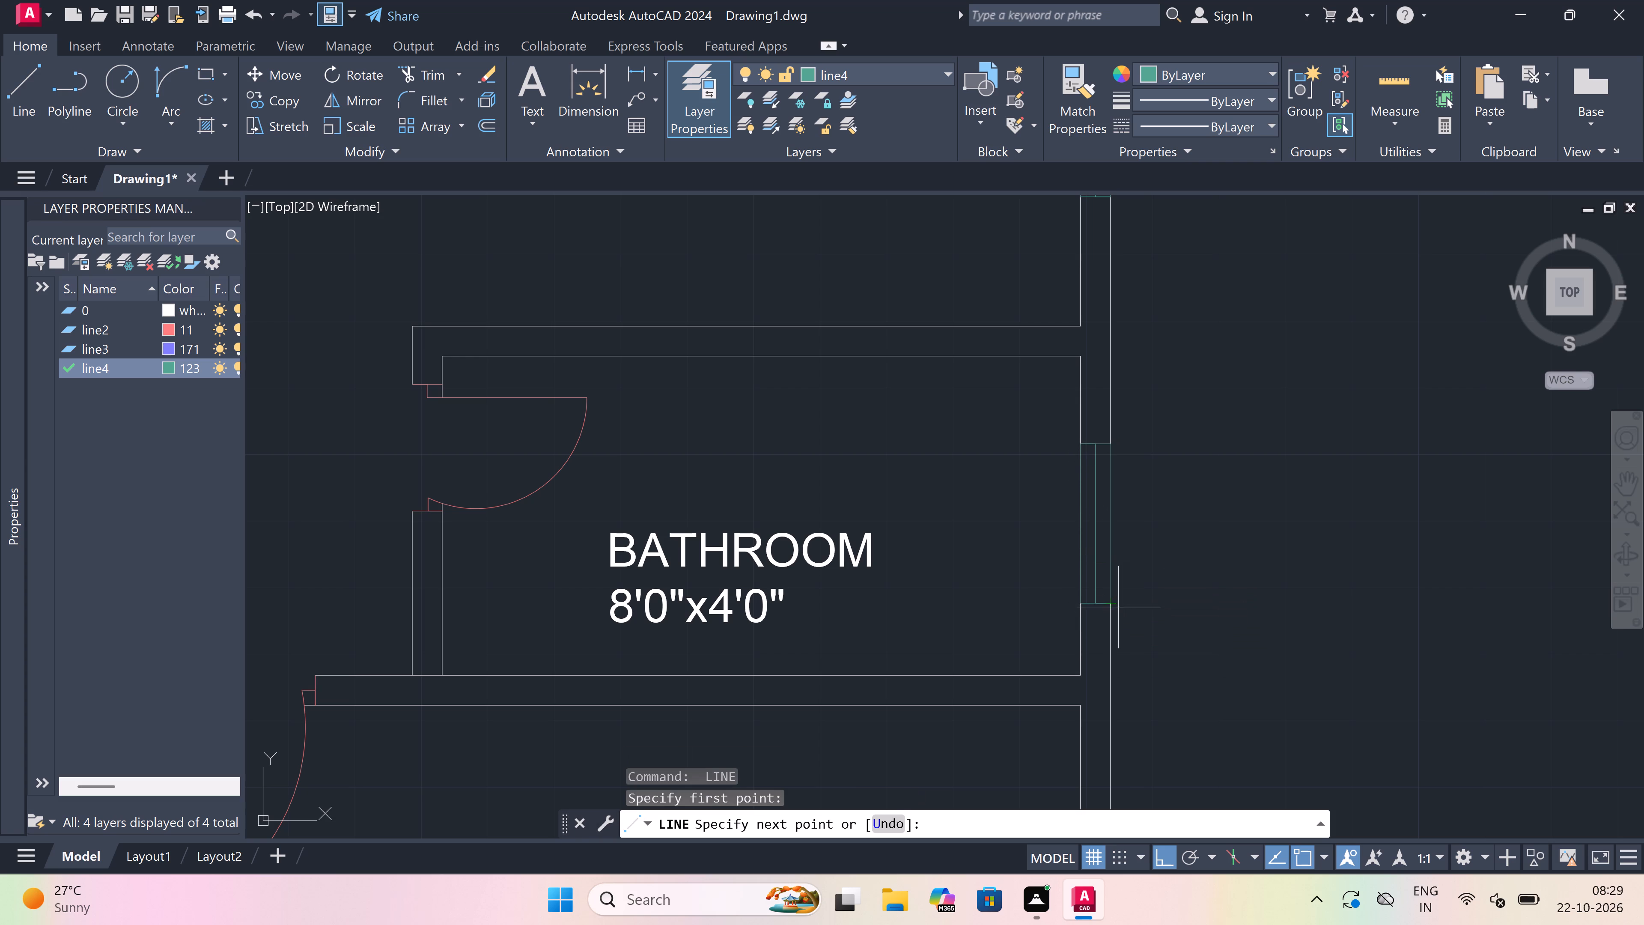
{"action": "left_click", "coordinate": [1113, 605]}
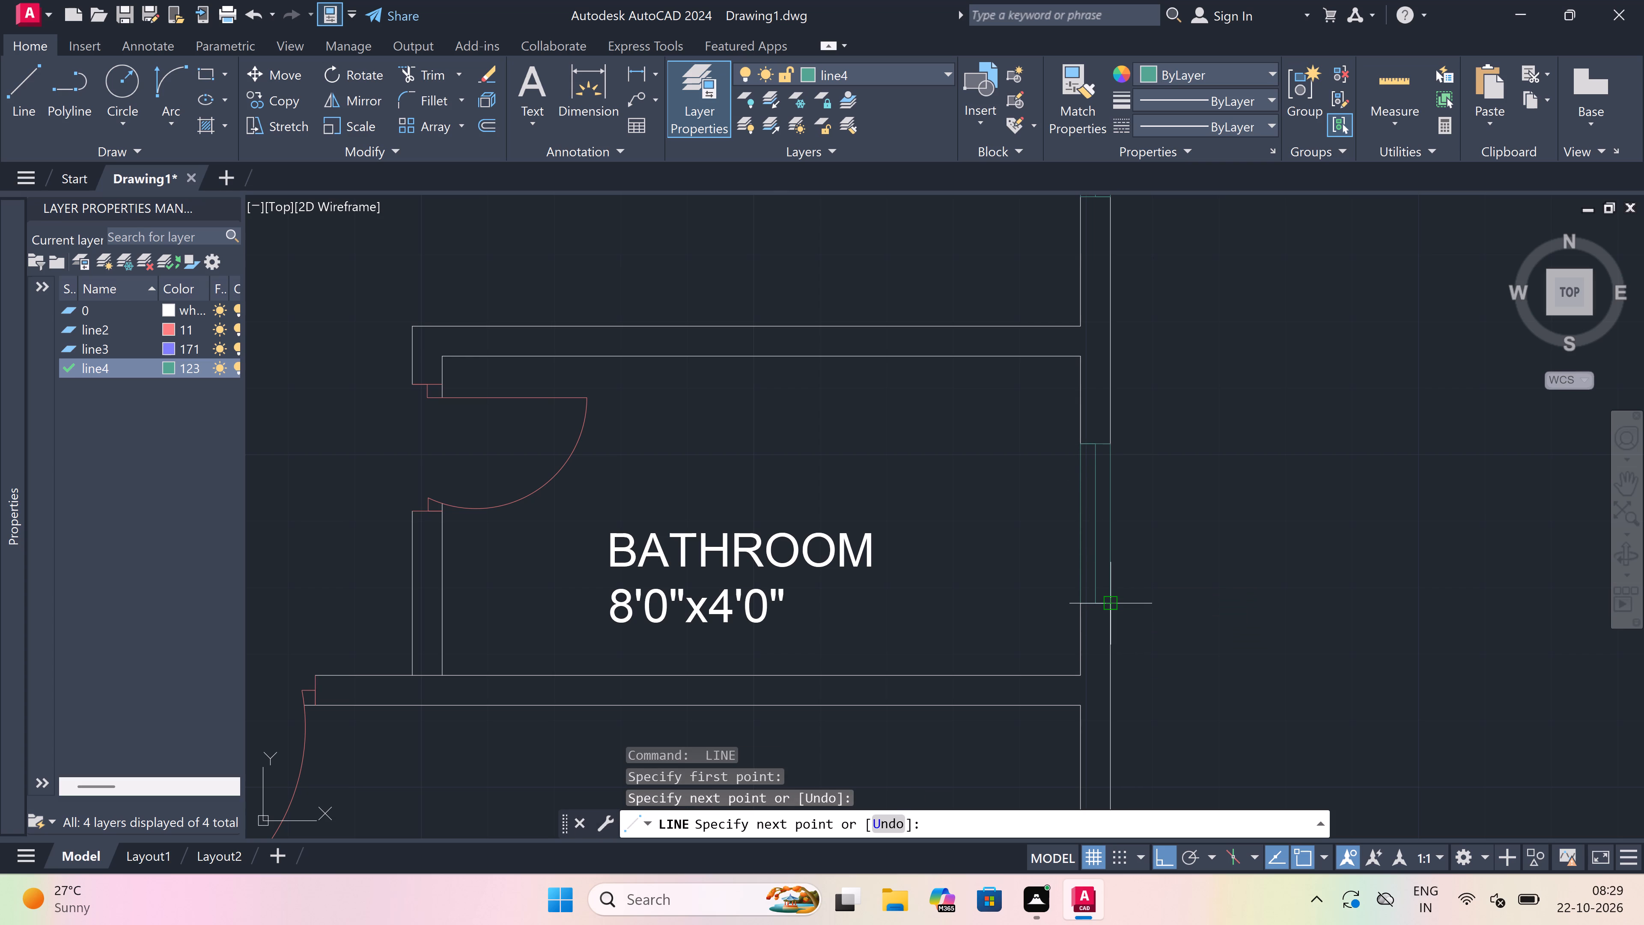
{"action": "key", "text": "Escape"}
Draw a window in the outer side wall of the right 13'2"x10'0" bedroom, with a 5' centre line and end lines across the wall.
{"action": "scroll", "coordinate": [1096, 526], "scroll_direction": "down", "scroll_amount": 5}
{"action": "scroll", "coordinate": [1072, 630], "scroll_direction": "up", "scroll_amount": 1}
{"action": "scroll", "coordinate": [1102, 549], "scroll_direction": "up", "scroll_amount": 2}
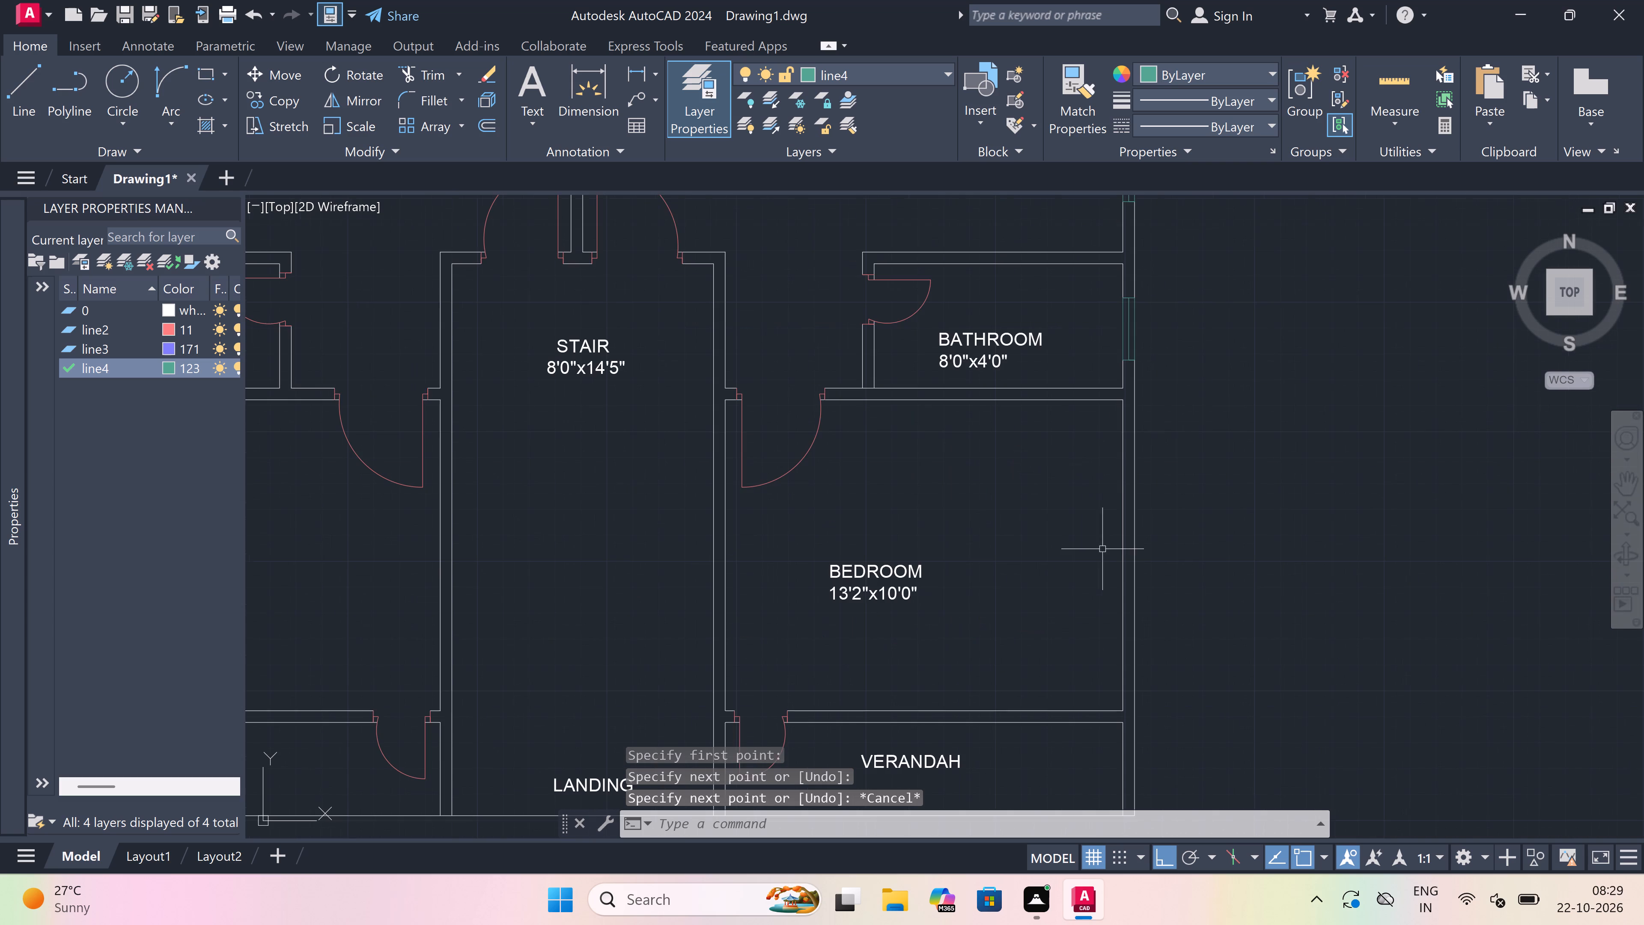
{"action": "key", "text": "space"}
{"action": "left_click", "coordinate": [1120, 474]}
{"action": "scroll", "coordinate": [1124, 470], "scroll_direction": "up", "scroll_amount": 2}
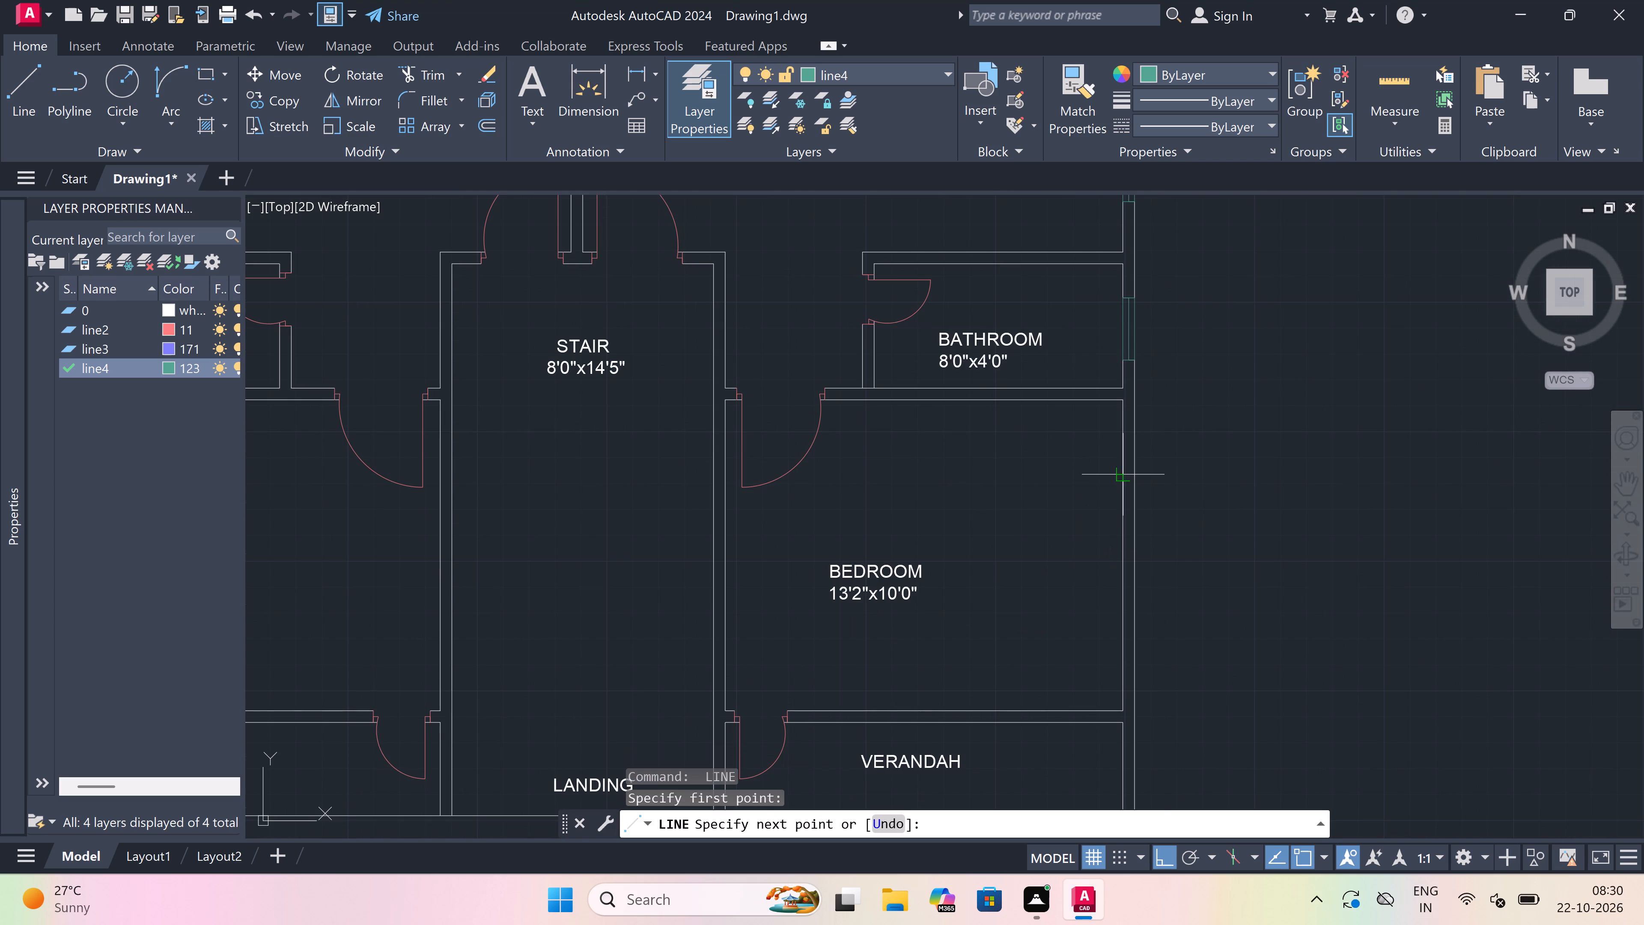
{"action": "scroll", "coordinate": [1124, 470], "scroll_direction": "up", "scroll_amount": 2}
{"action": "left_click", "coordinate": [1164, 485]}
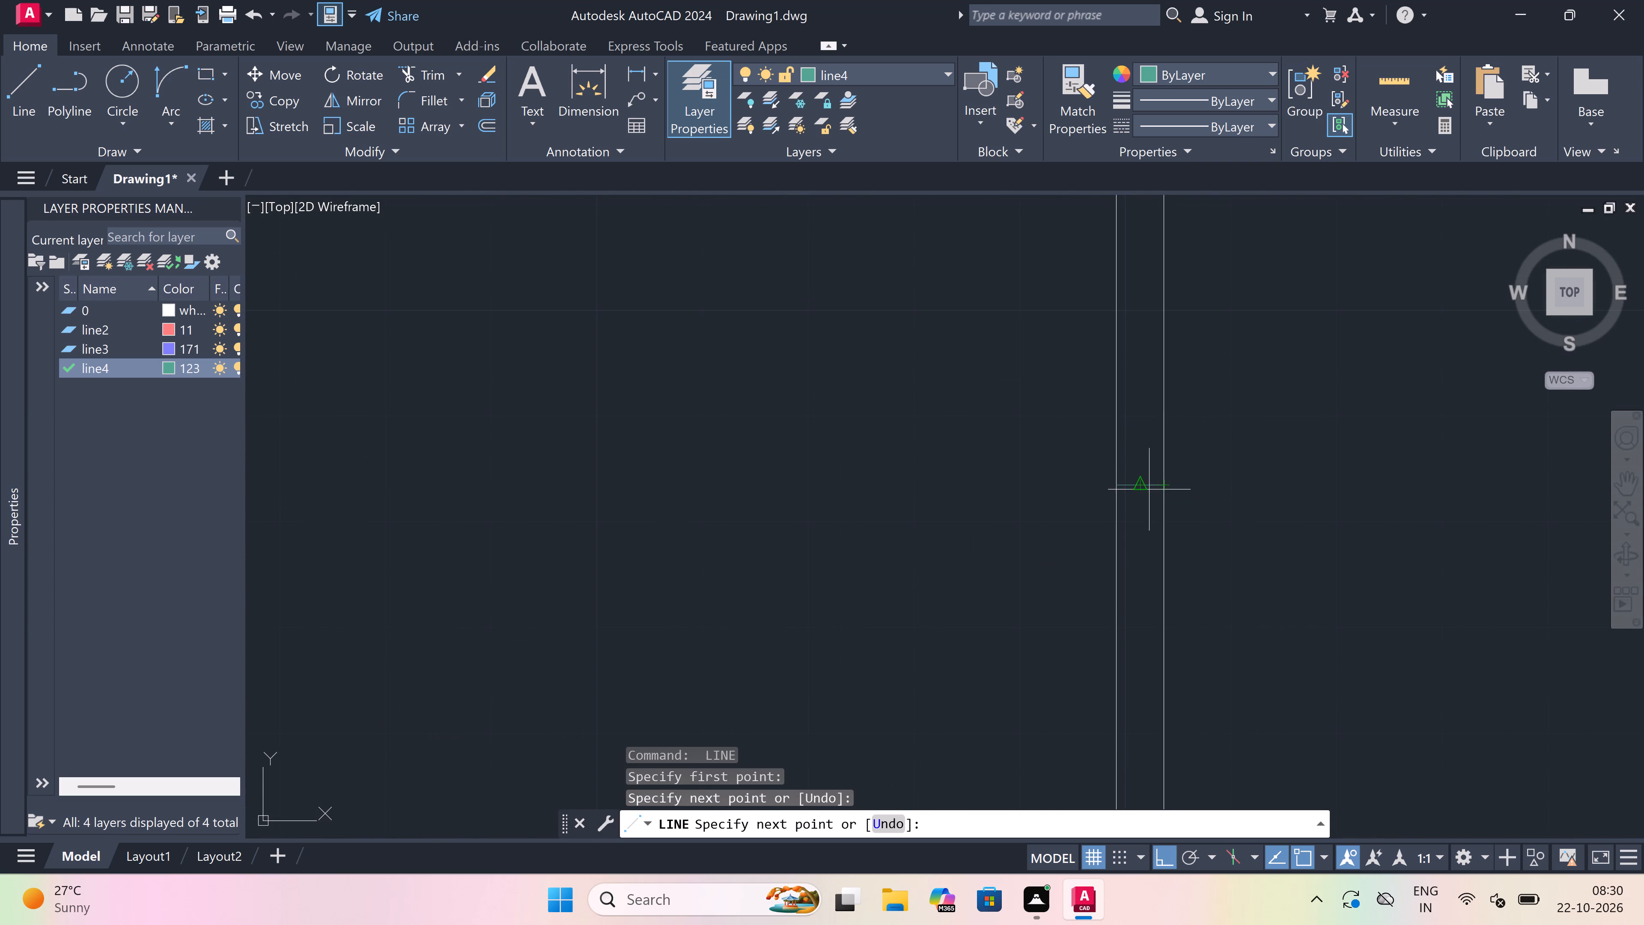
{"action": "left_click", "coordinate": [1147, 489]}
{"action": "scroll", "coordinate": [1153, 490], "scroll_direction": "down", "scroll_amount": 4}
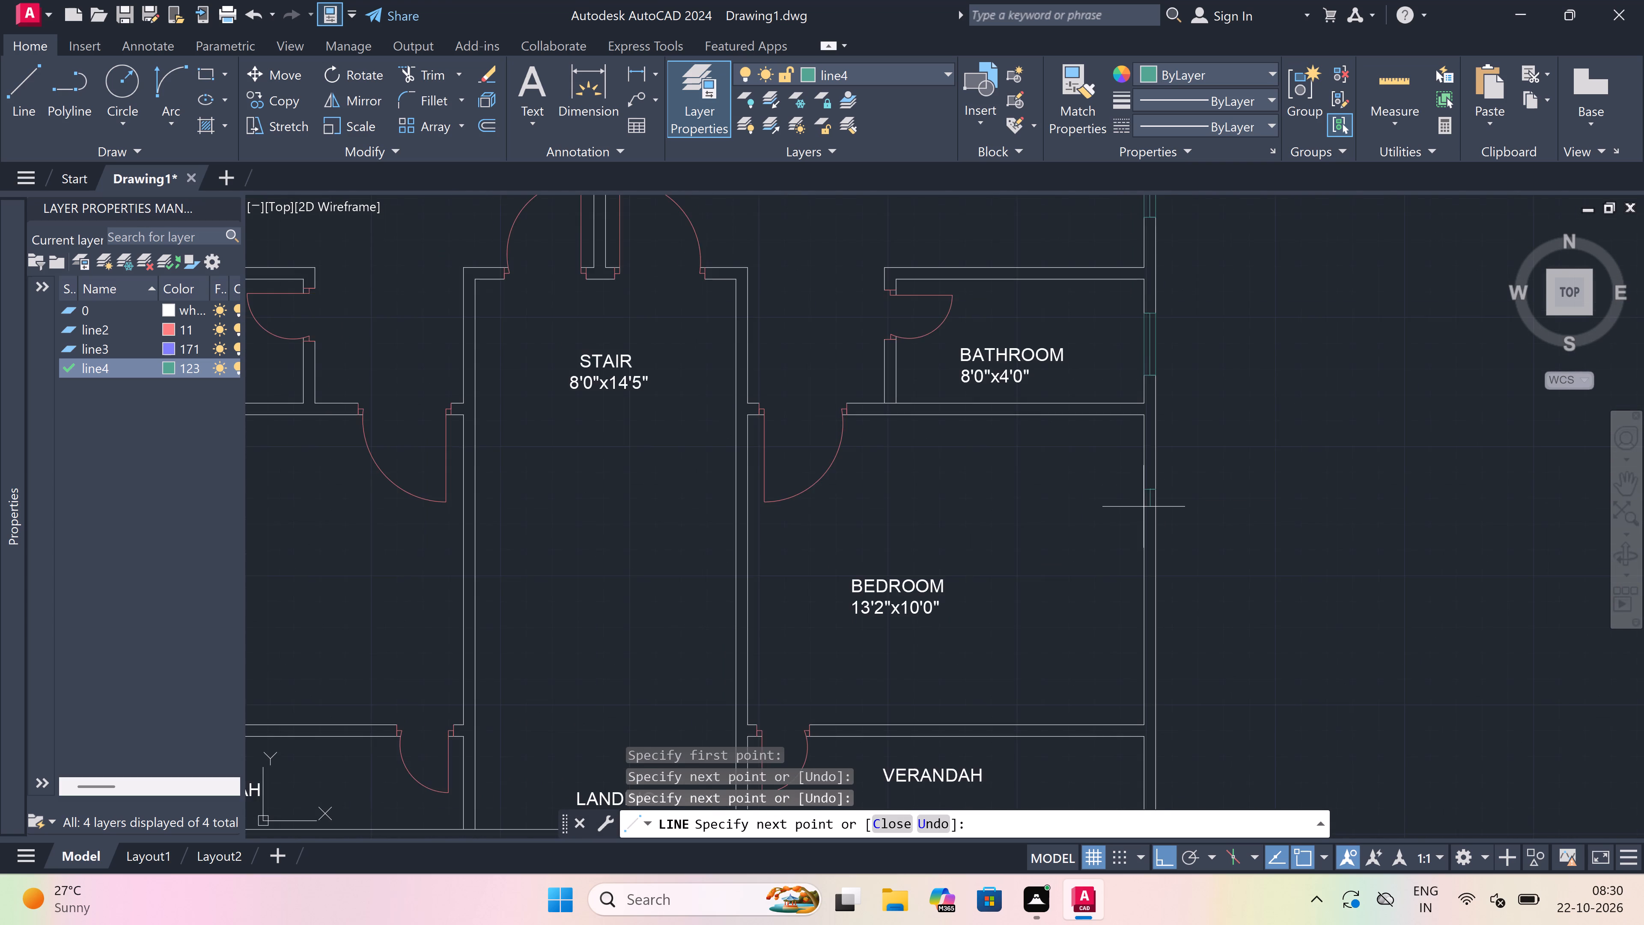
{"action": "scroll", "coordinate": [1141, 508], "scroll_direction": "up", "scroll_amount": 3}
{"action": "key", "text": "5"}
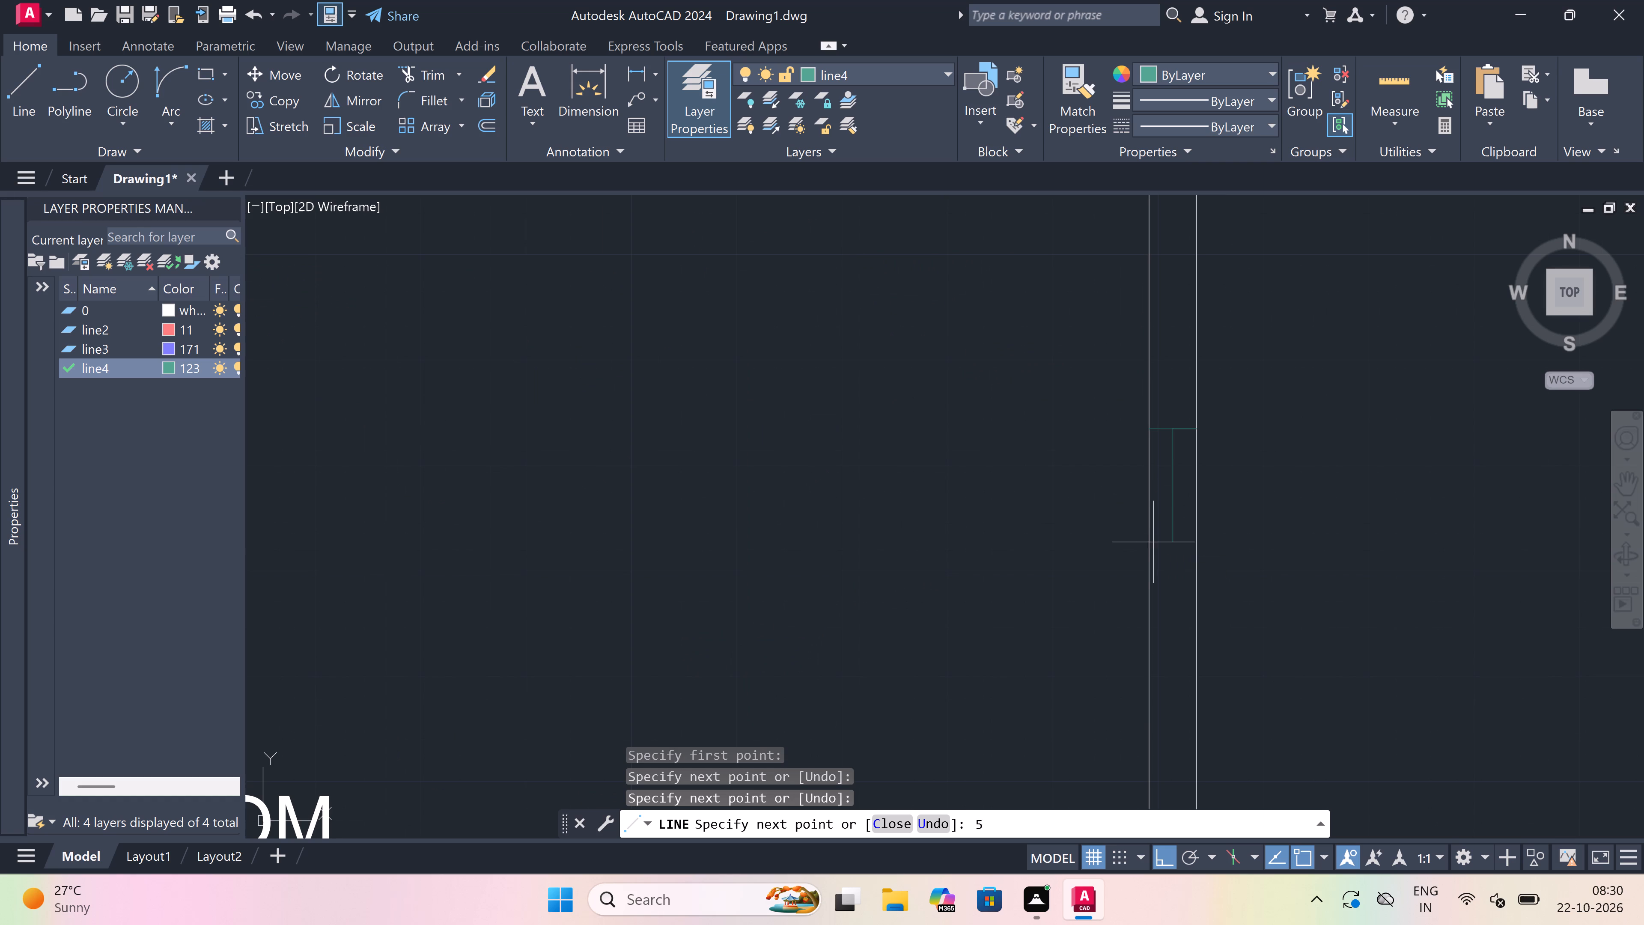
{"action": "key", "text": "apostrophe"}
{"action": "key", "text": "space"}
{"action": "scroll", "coordinate": [1158, 545], "scroll_direction": "down", "scroll_amount": 4}
{"action": "scroll", "coordinate": [1161, 608], "scroll_direction": "up", "scroll_amount": 2}
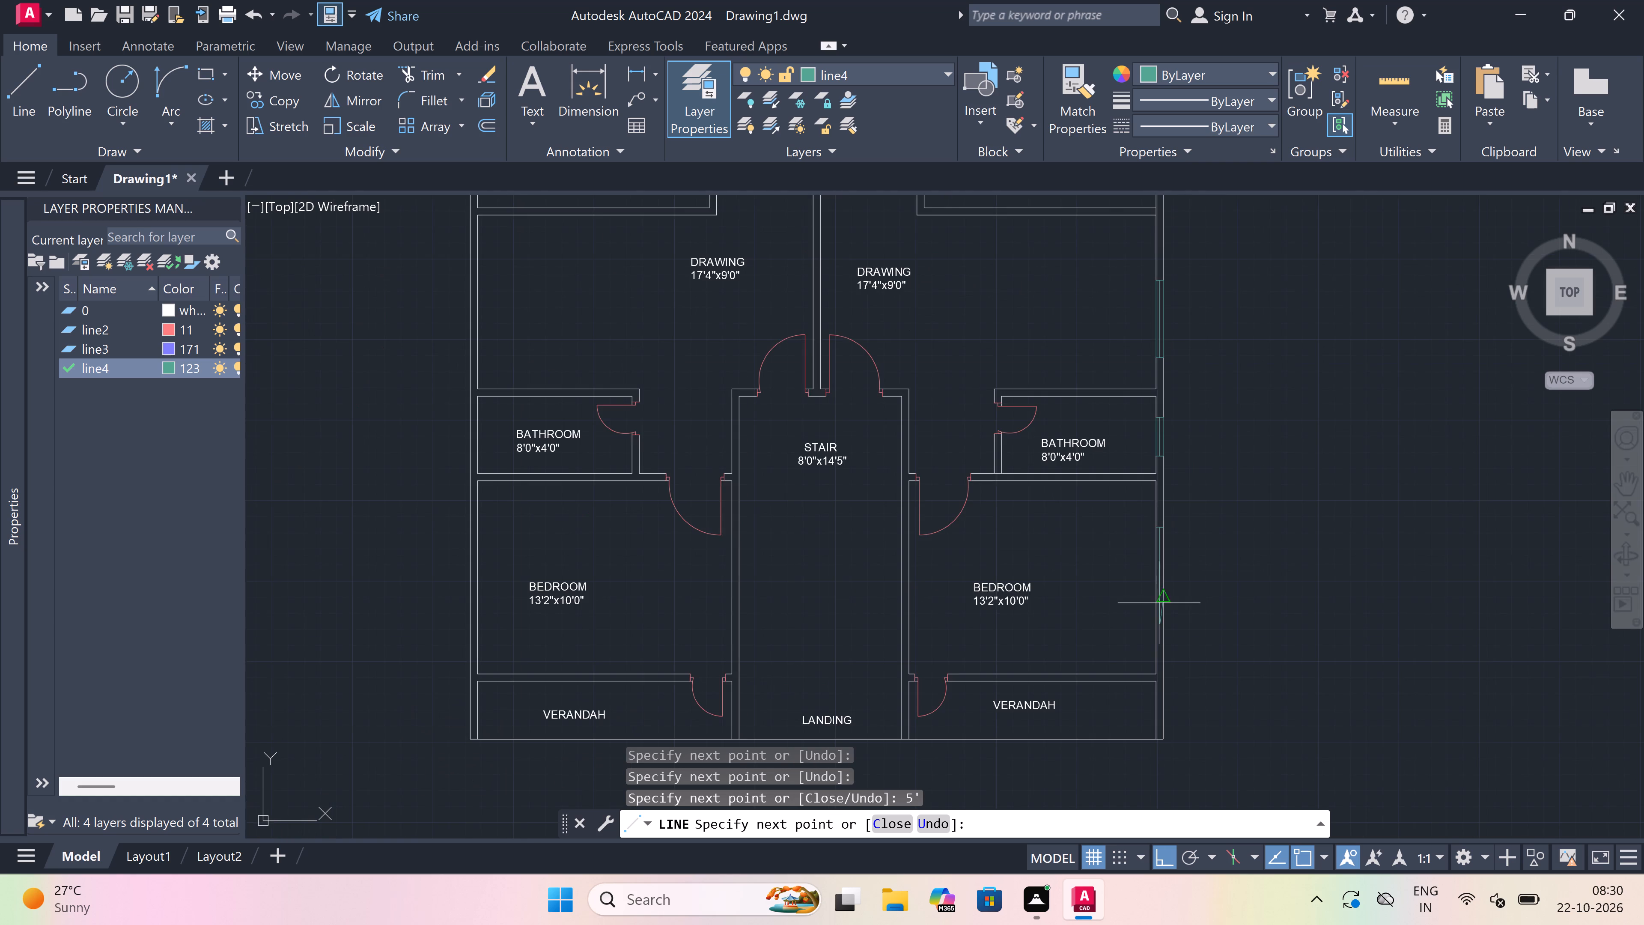
{"action": "scroll", "coordinate": [1160, 606], "scroll_direction": "up", "scroll_amount": 1}
{"action": "scroll", "coordinate": [1173, 690], "scroll_direction": "up", "scroll_amount": 1}
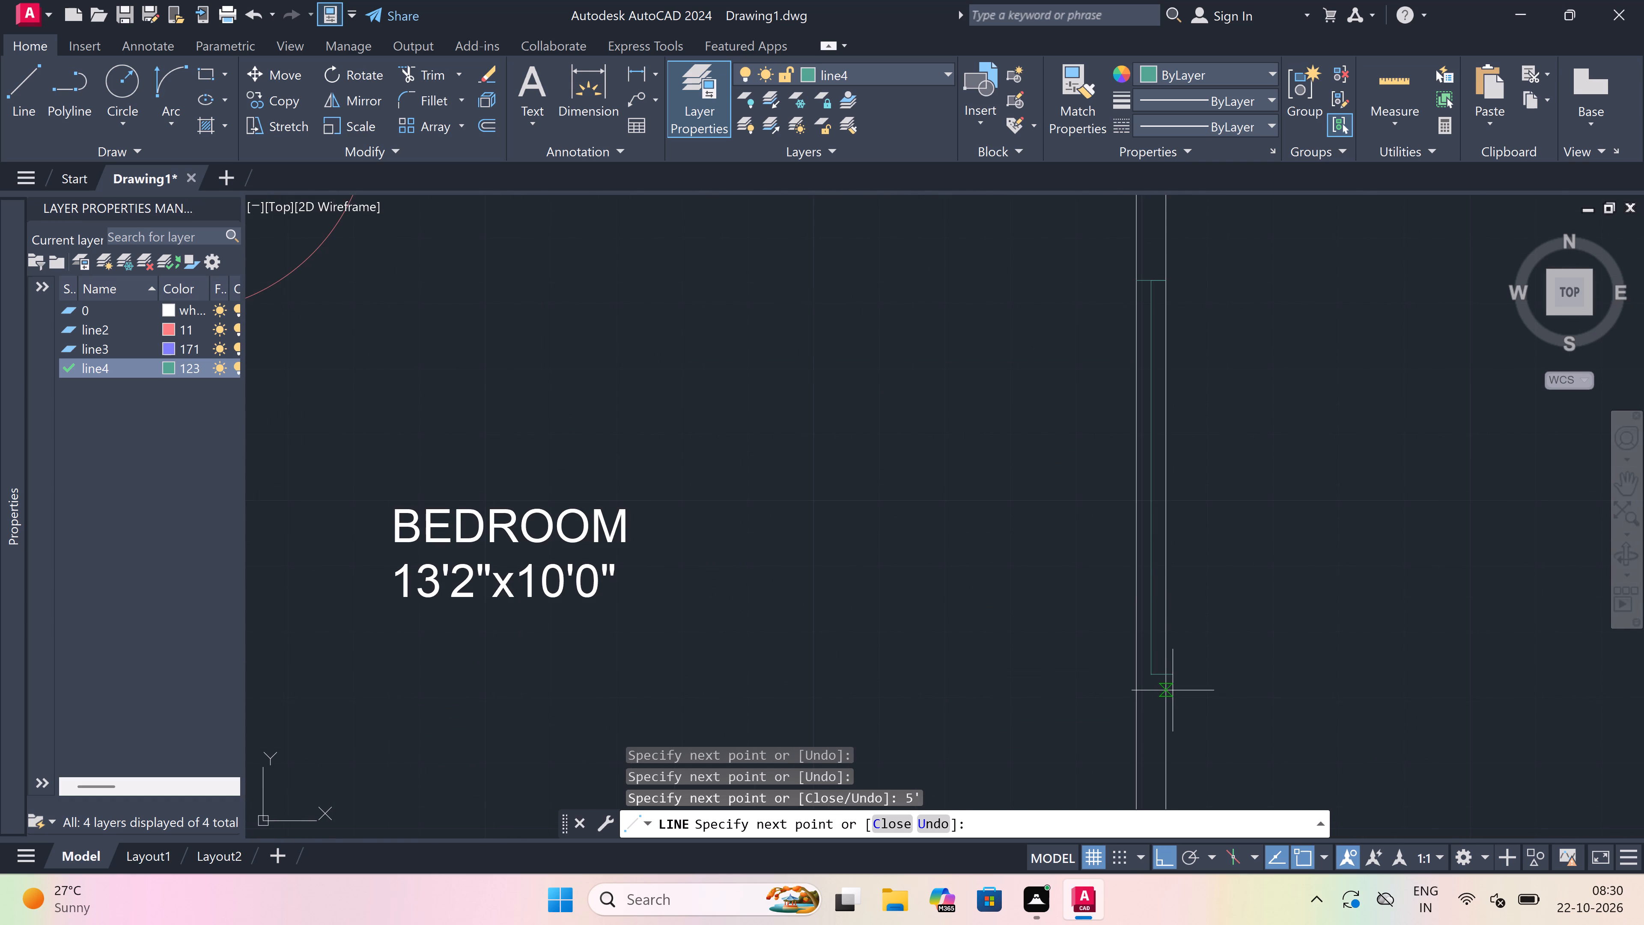
{"action": "scroll", "coordinate": [1173, 690], "scroll_direction": "up", "scroll_amount": 1}
{"action": "left_click", "coordinate": [1151, 655]}
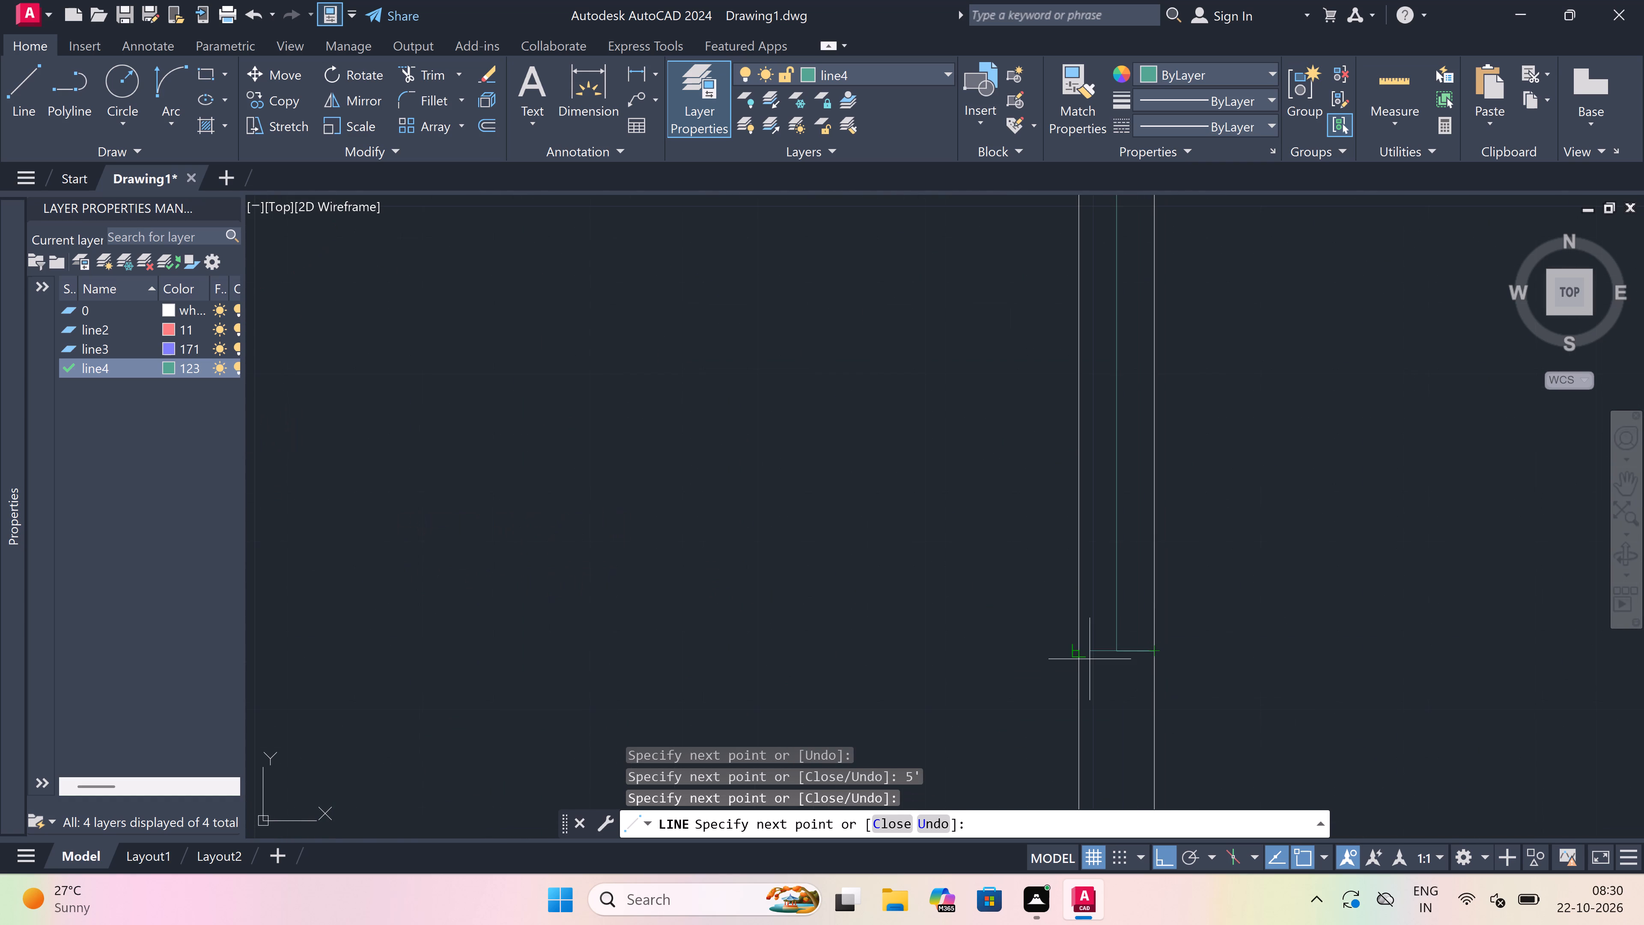
{"action": "left_click", "coordinate": [1084, 653]}
{"action": "key", "text": "Escape"}
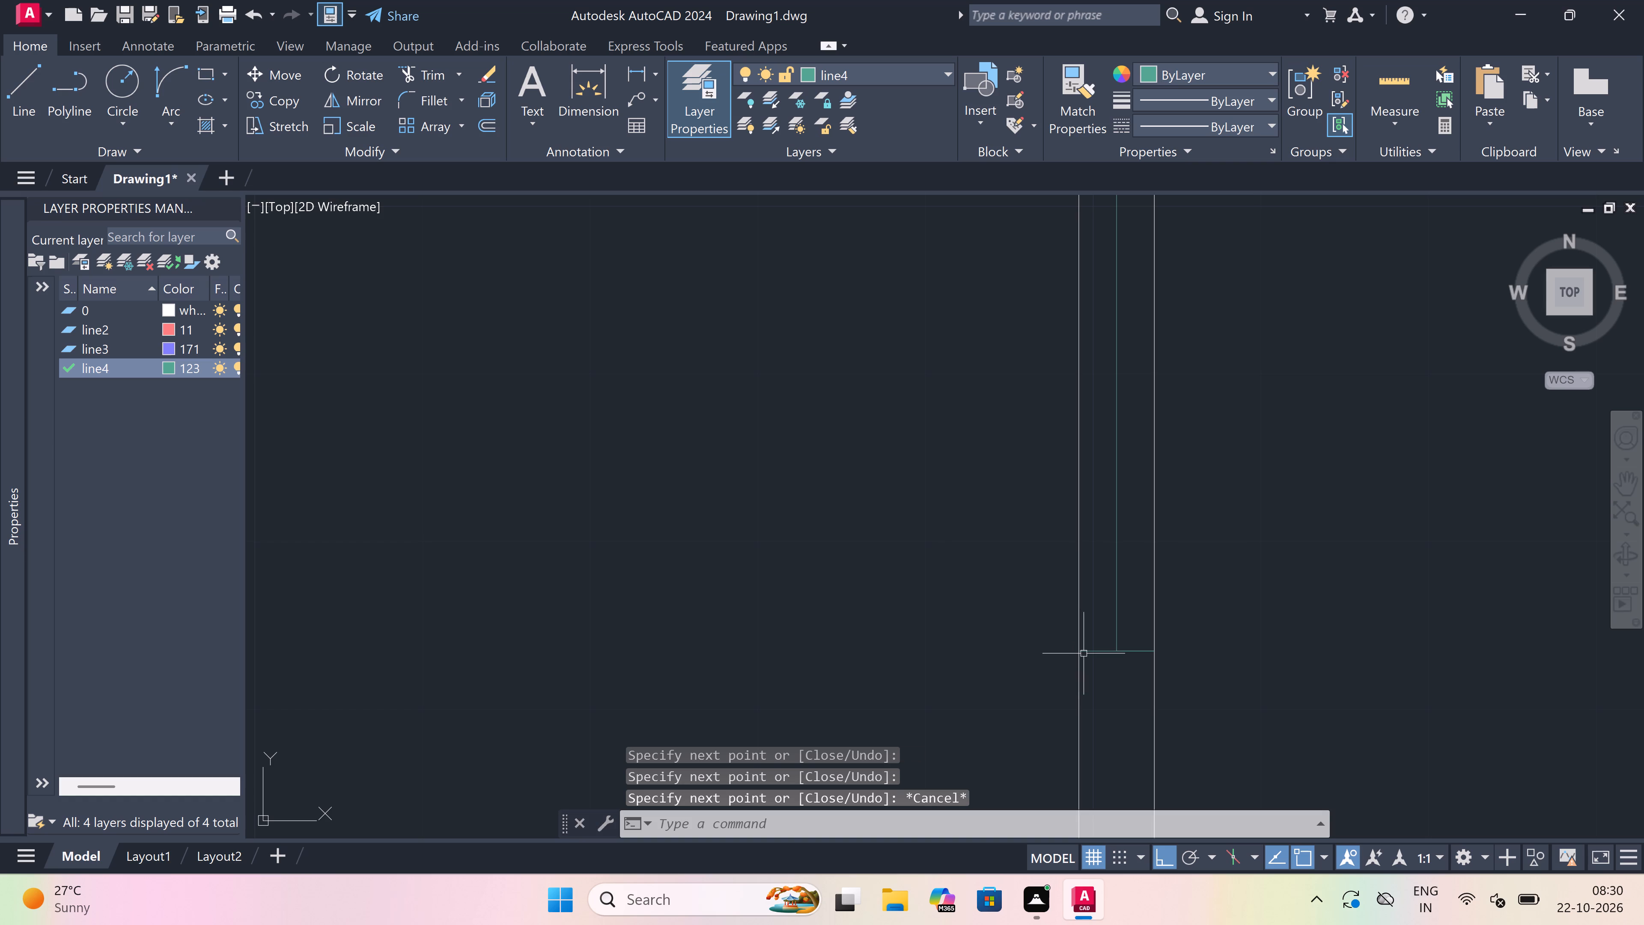
Trim the outer and inner wall lines between the end lines of the right 13'2"x10'0" bedroom's 5' window.
{"action": "type", "text": "tr"}
{"action": "key", "text": "space"}
{"action": "scroll", "coordinate": [1081, 670], "scroll_direction": "down", "scroll_amount": 4}
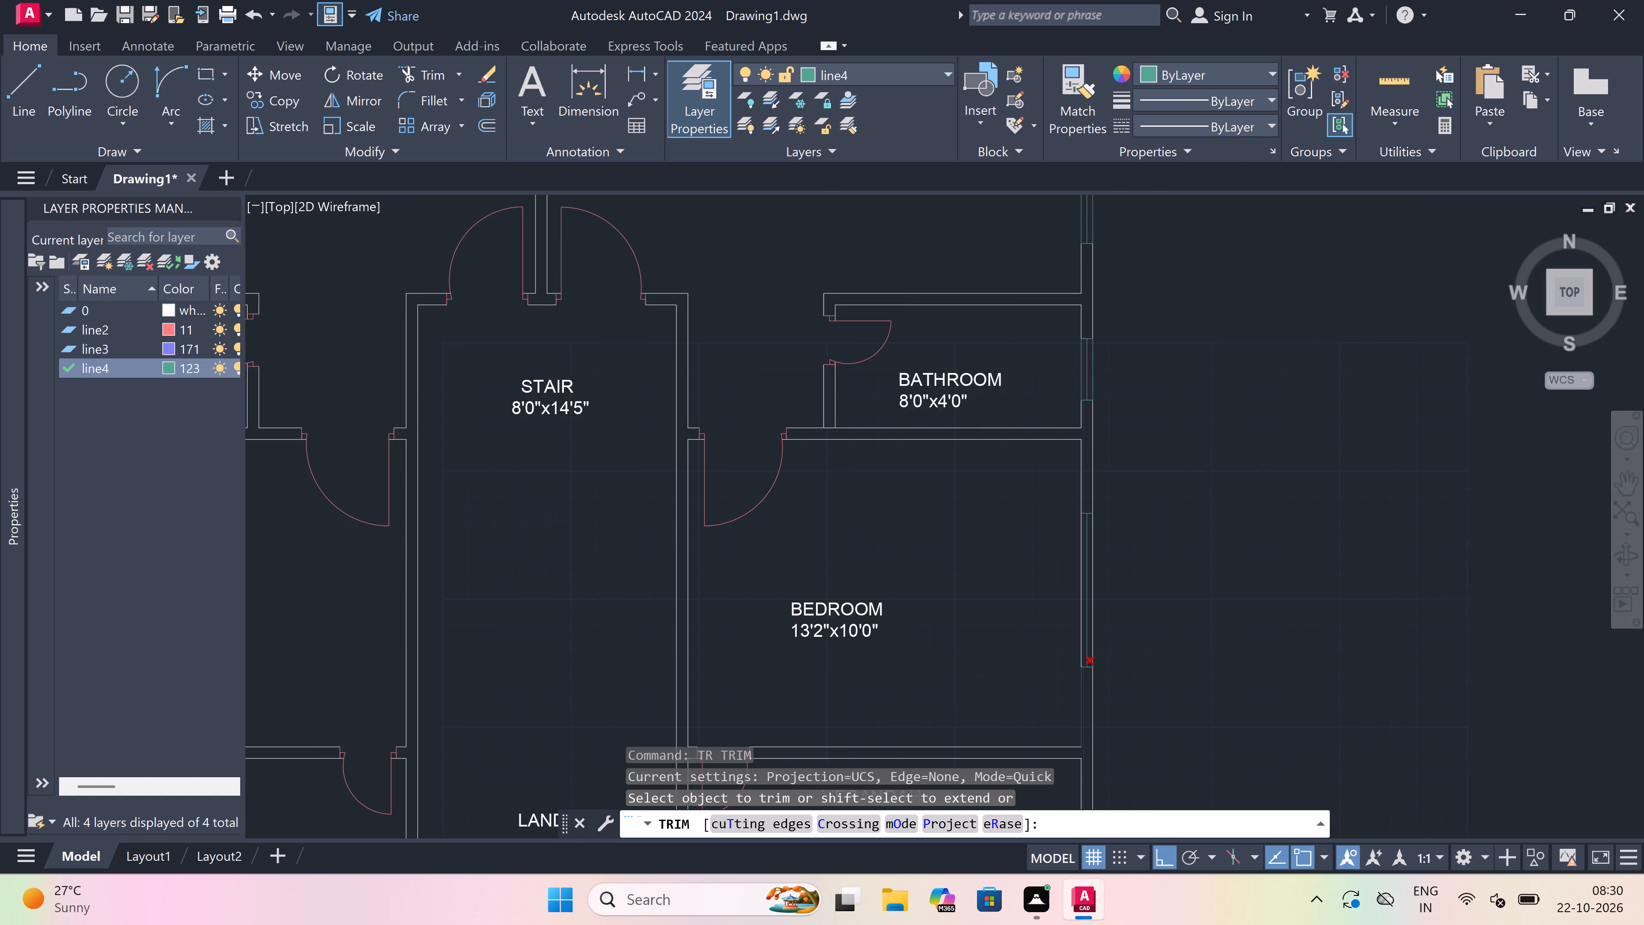
{"action": "scroll", "coordinate": [1087, 639], "scroll_direction": "up", "scroll_amount": 3}
{"action": "scroll", "coordinate": [1105, 619], "scroll_direction": "down", "scroll_amount": 1}
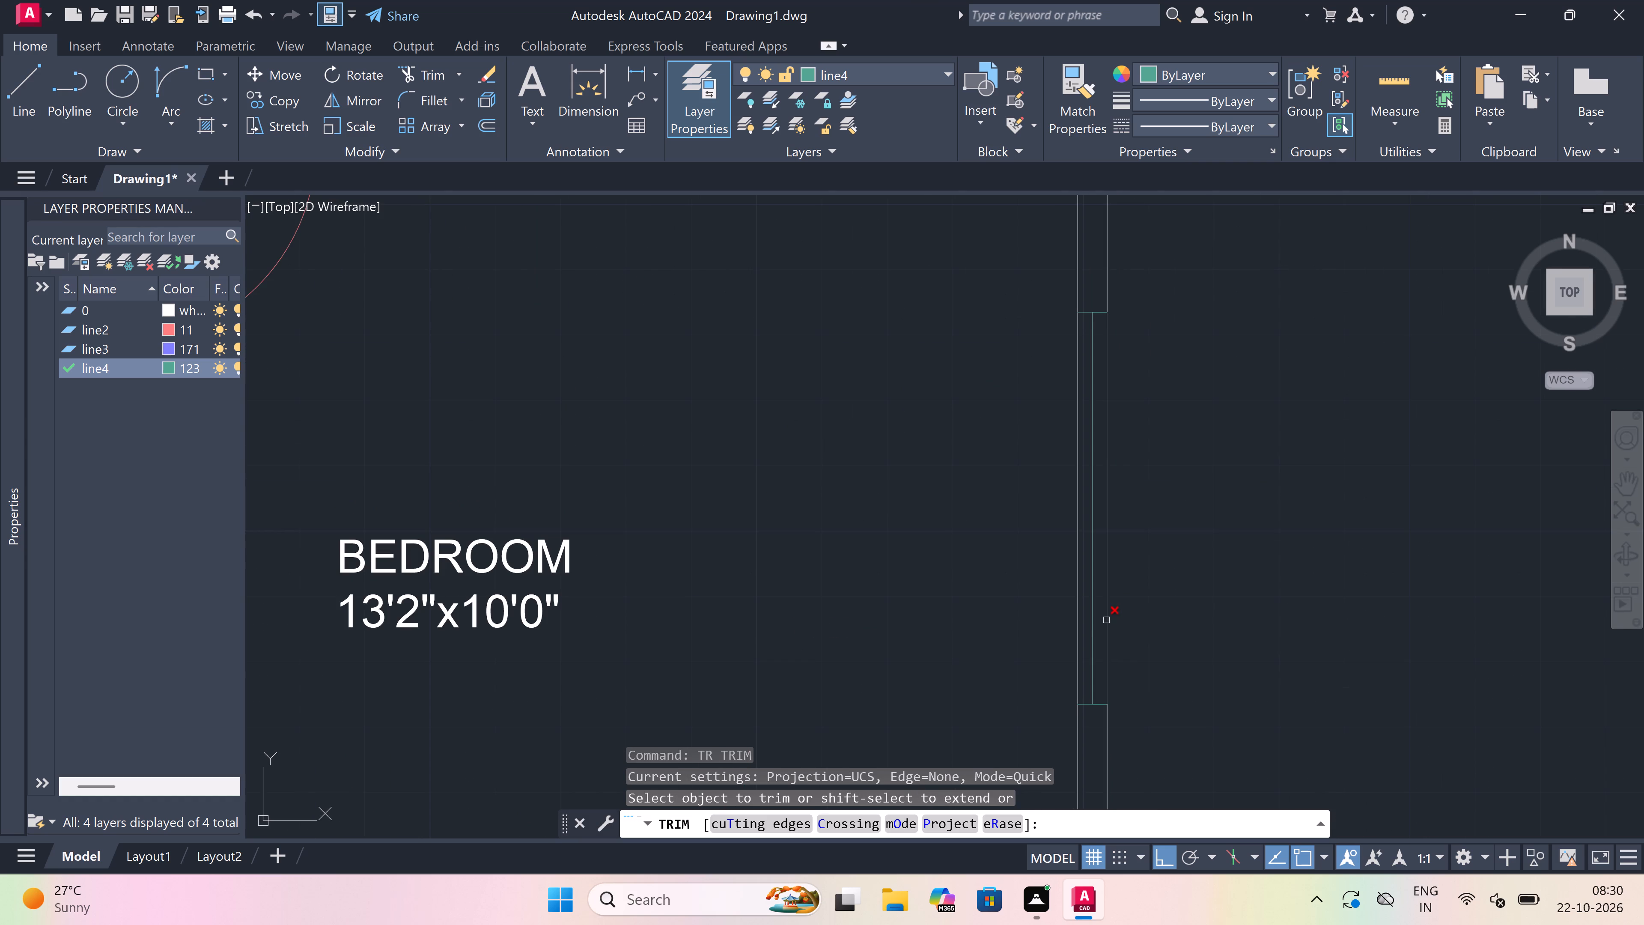
{"action": "left_click", "coordinate": [1106, 620]}
{"action": "left_click", "coordinate": [1081, 638]}
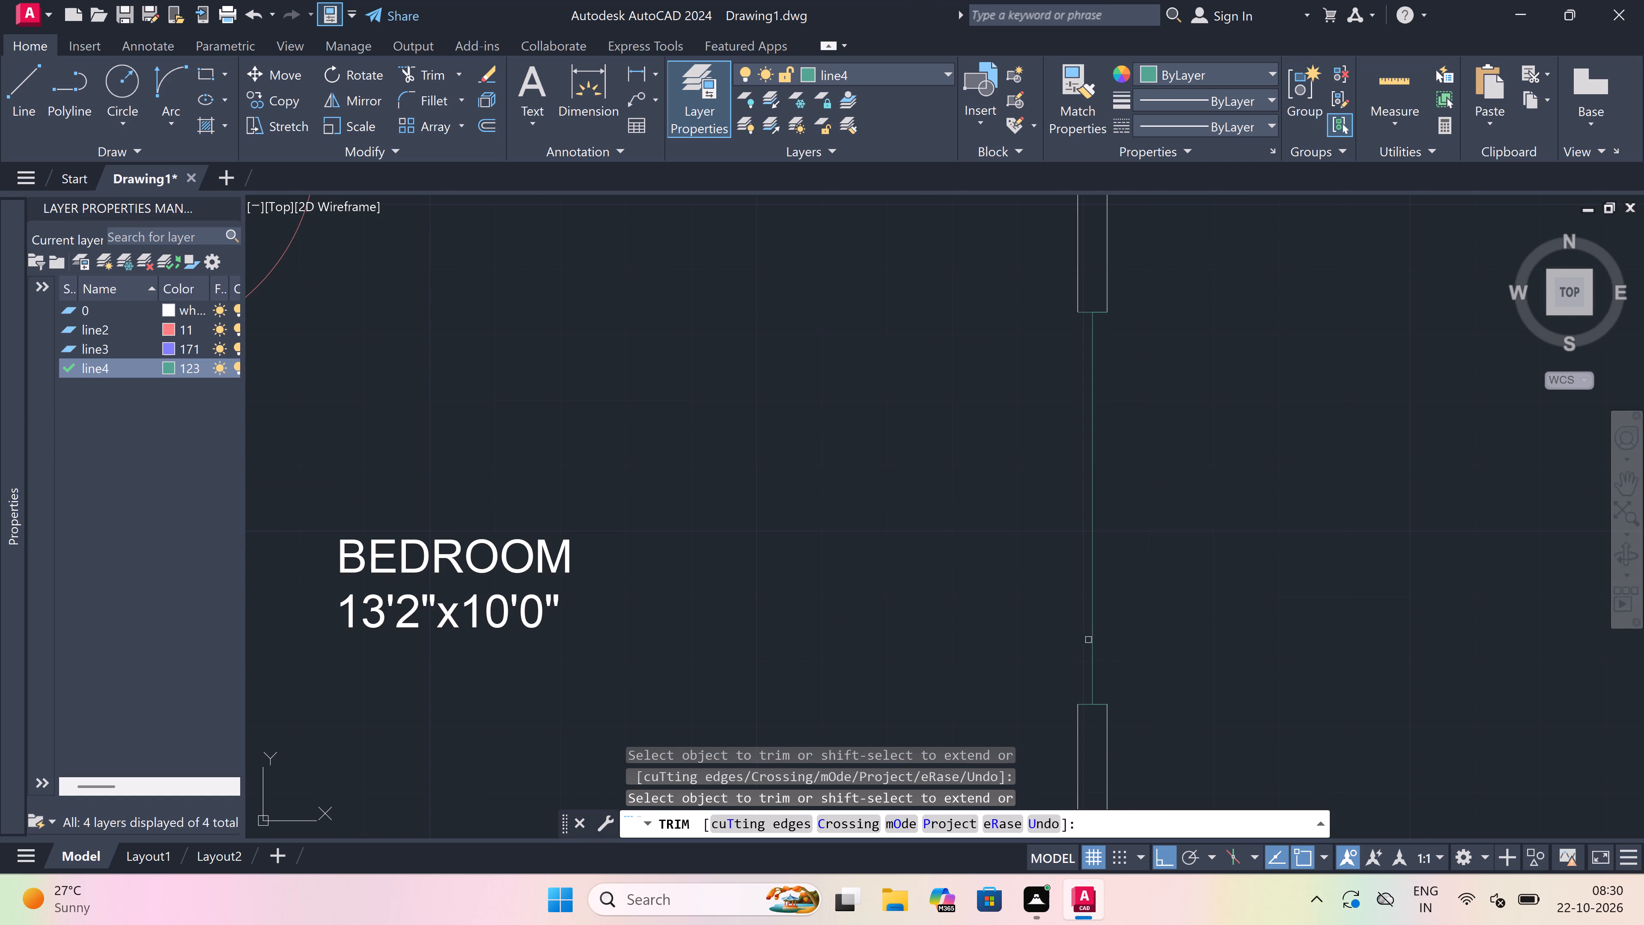
{"action": "key", "text": "Escape"}
Draw the inner and outer window lines across the 5' opening in the right 13'2"x10'0" bedroom's outer side wall.
{"action": "key", "text": "l"}
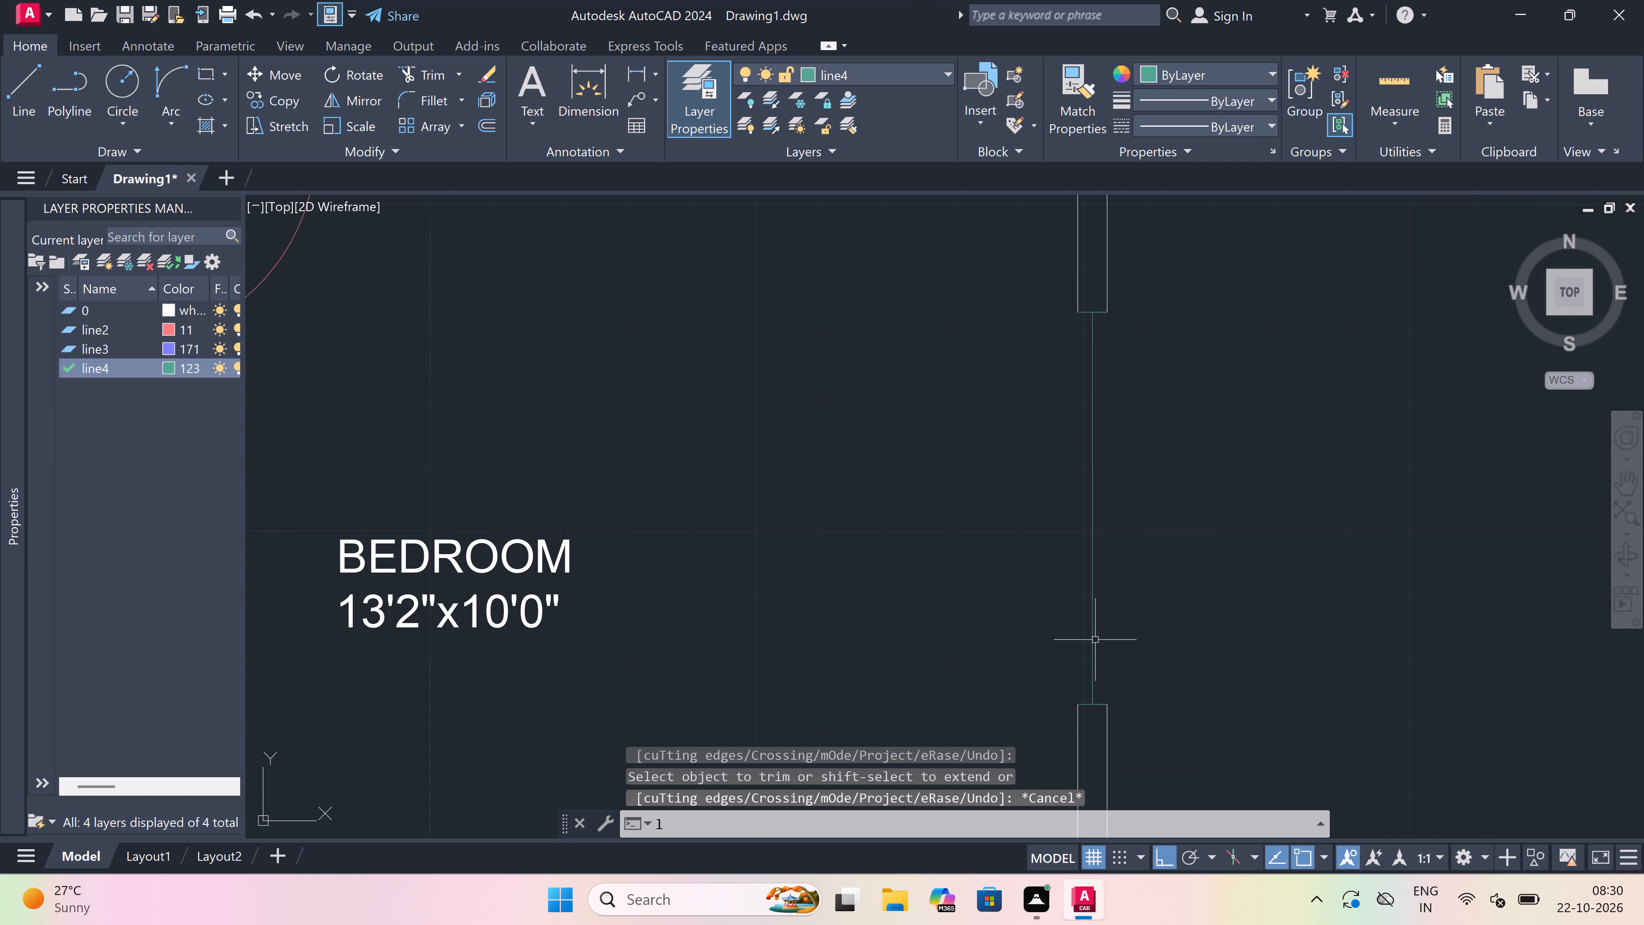
{"action": "key", "text": "space"}
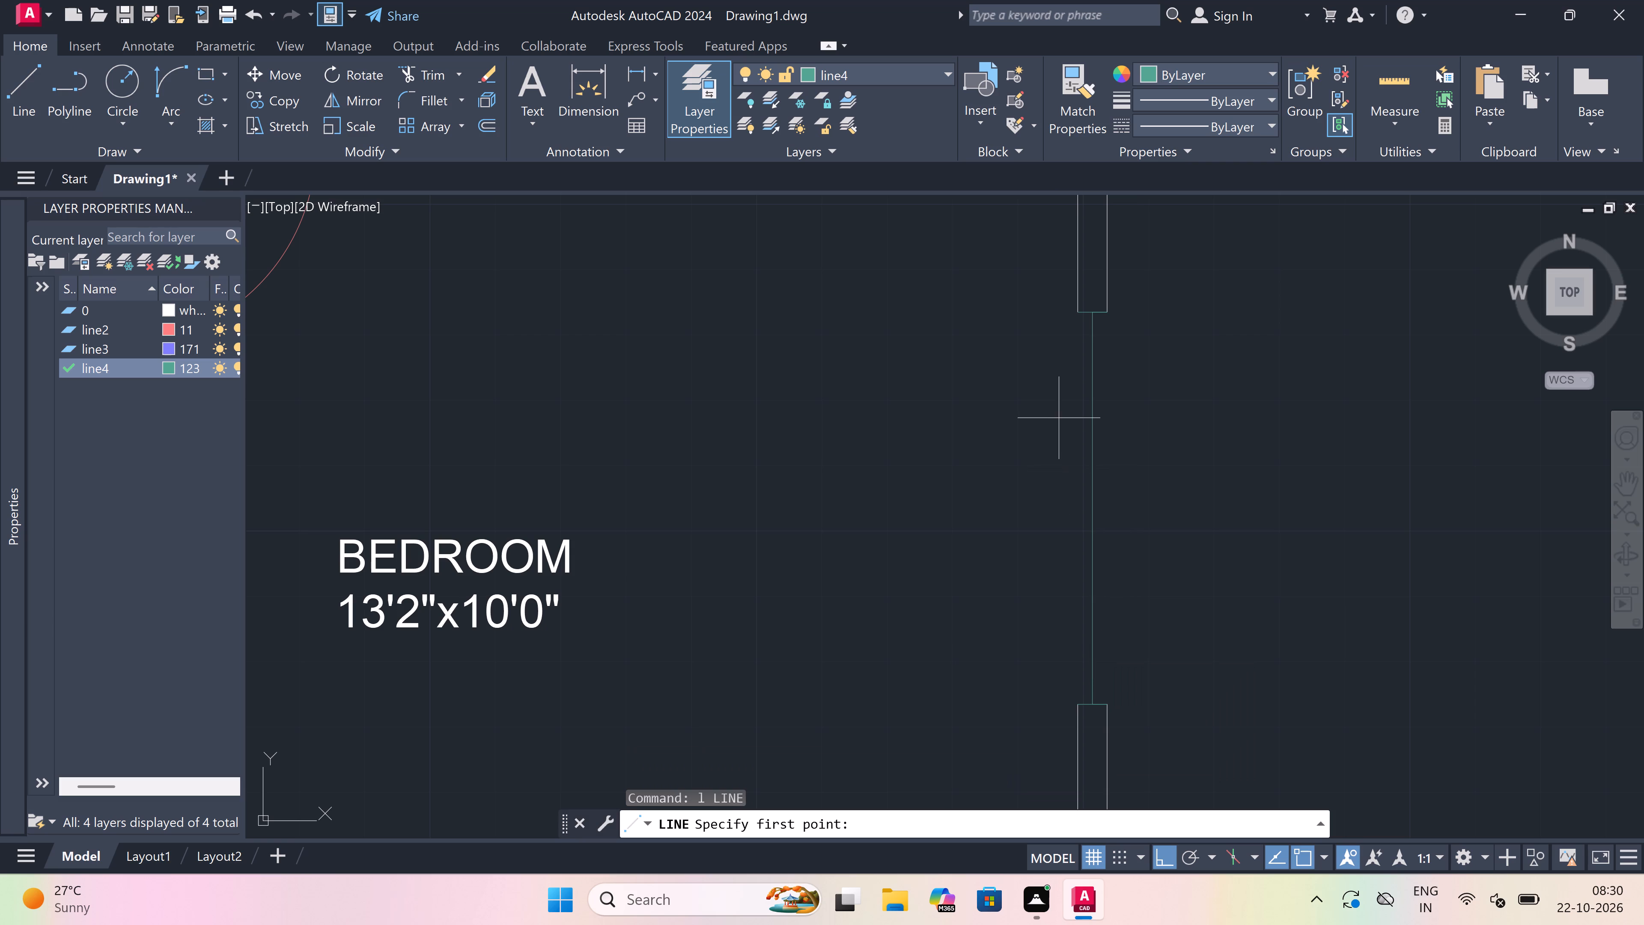
{"action": "left_click", "coordinate": [1077, 313]}
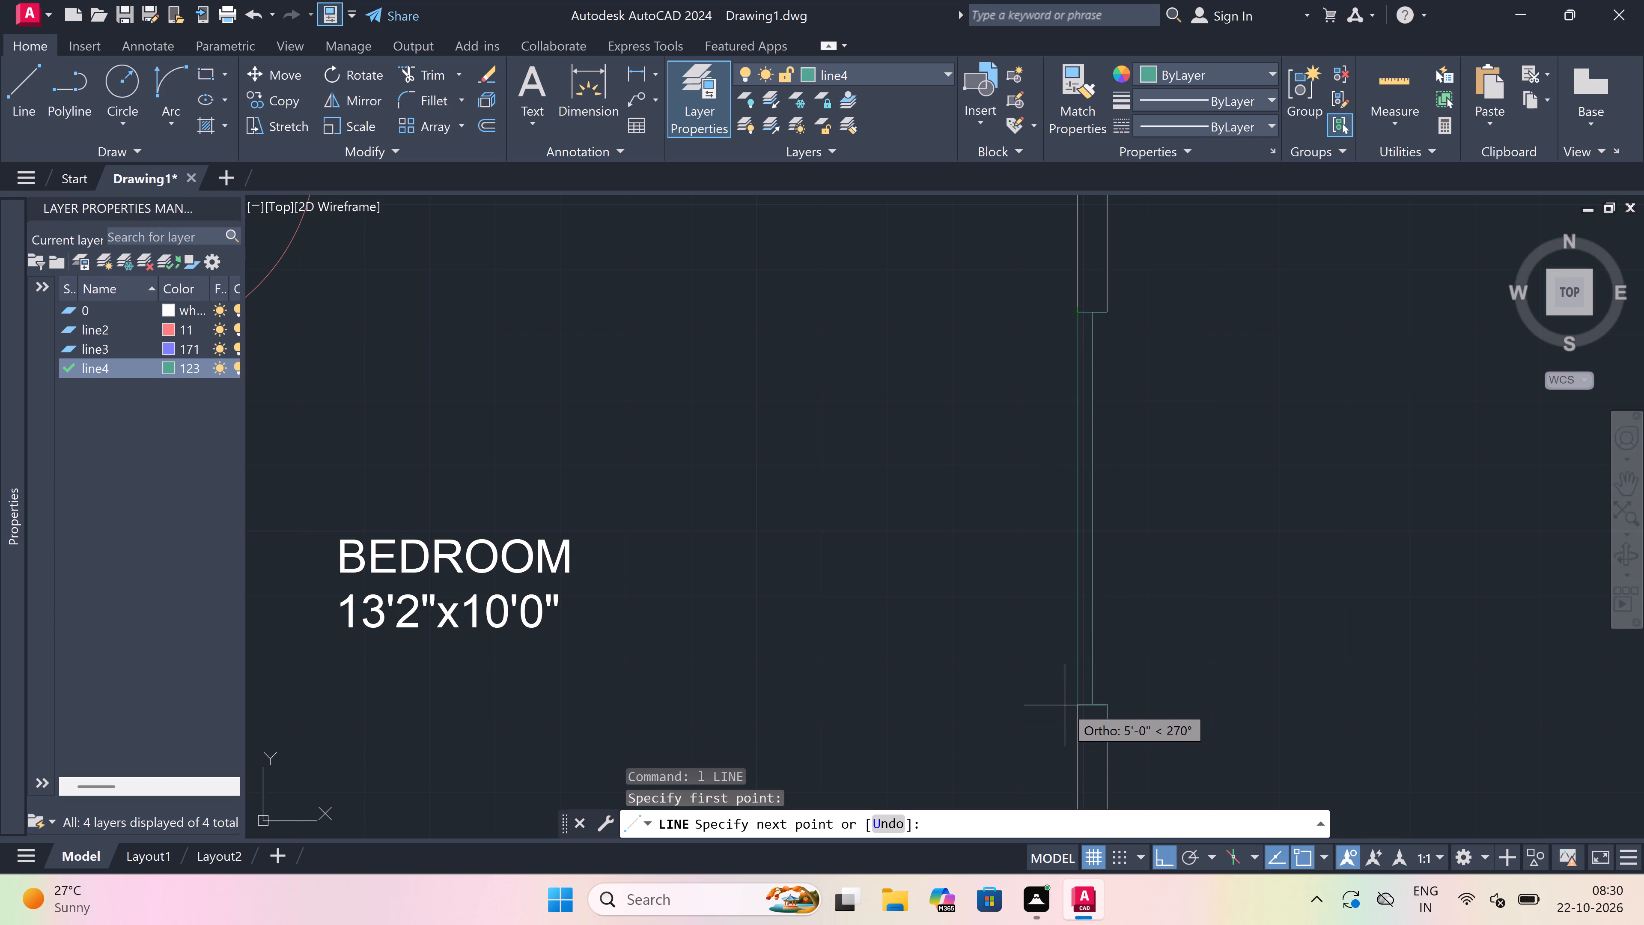
{"action": "left_click", "coordinate": [1080, 704]}
{"action": "key", "text": "Escape"}
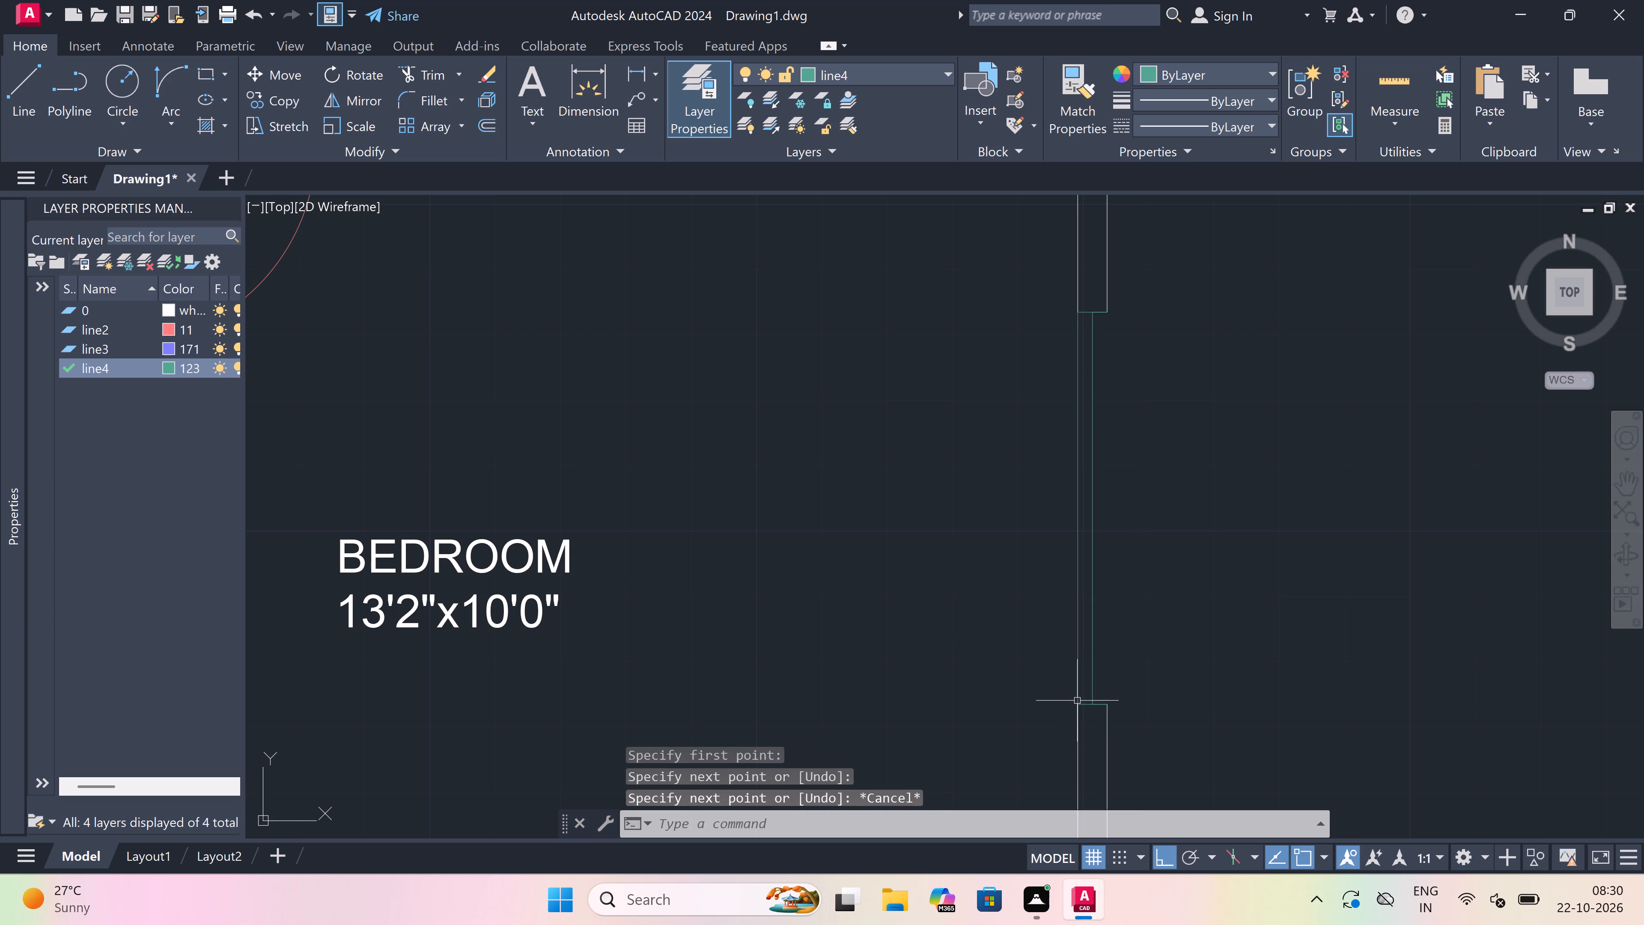
{"action": "key", "text": "space"}
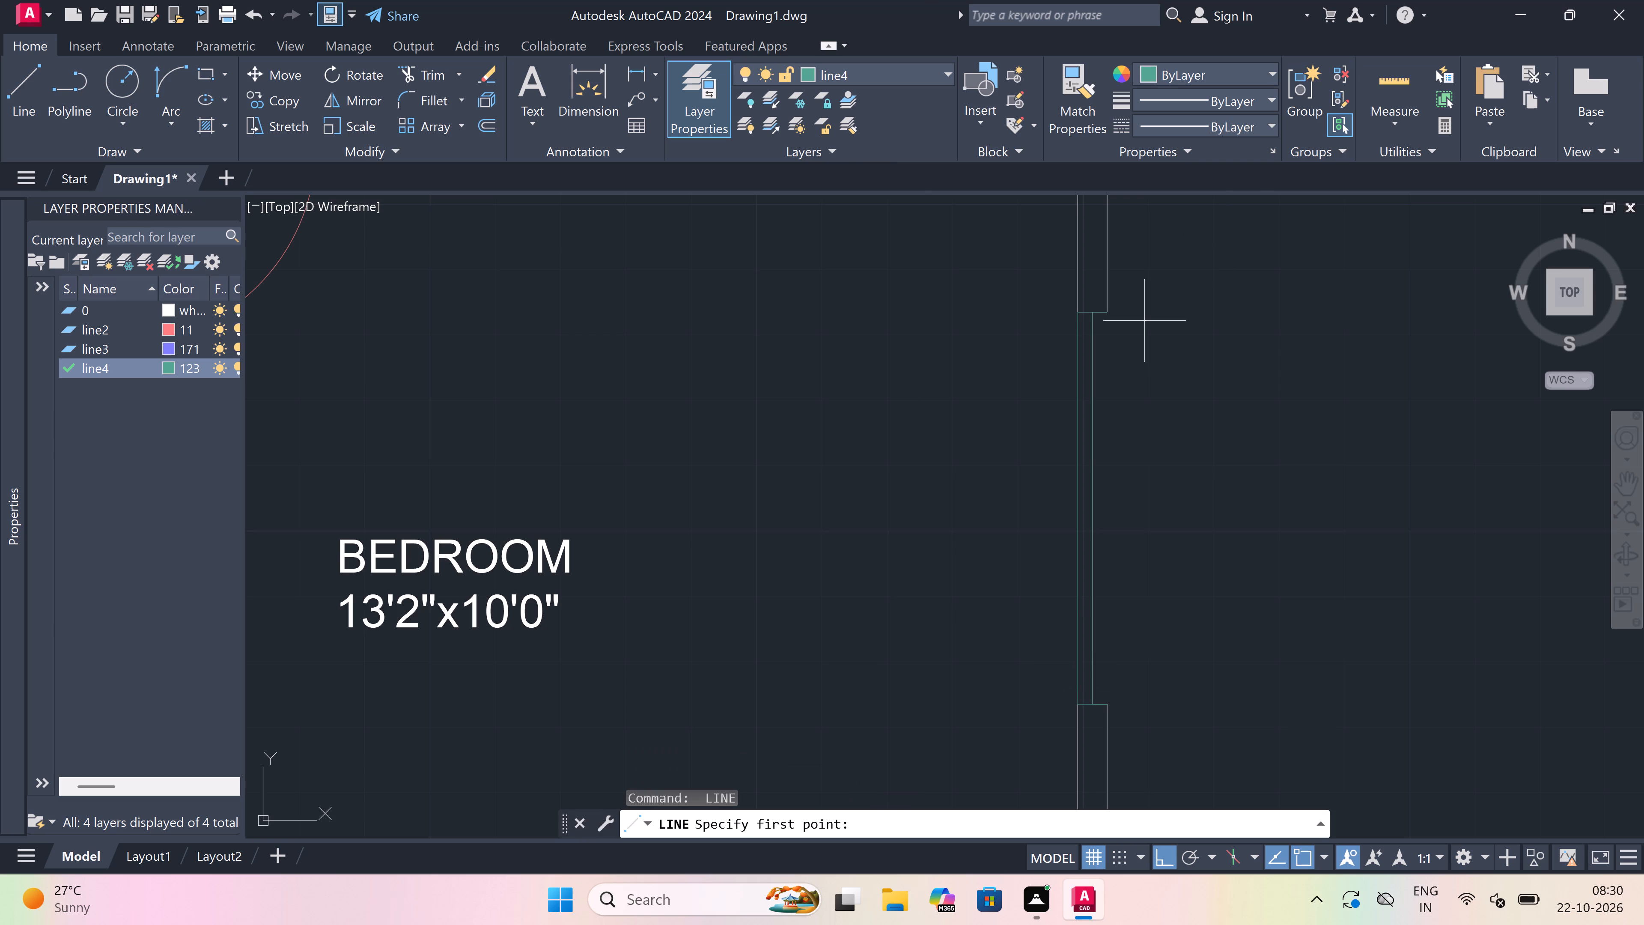
{"action": "left_click", "coordinate": [1108, 314]}
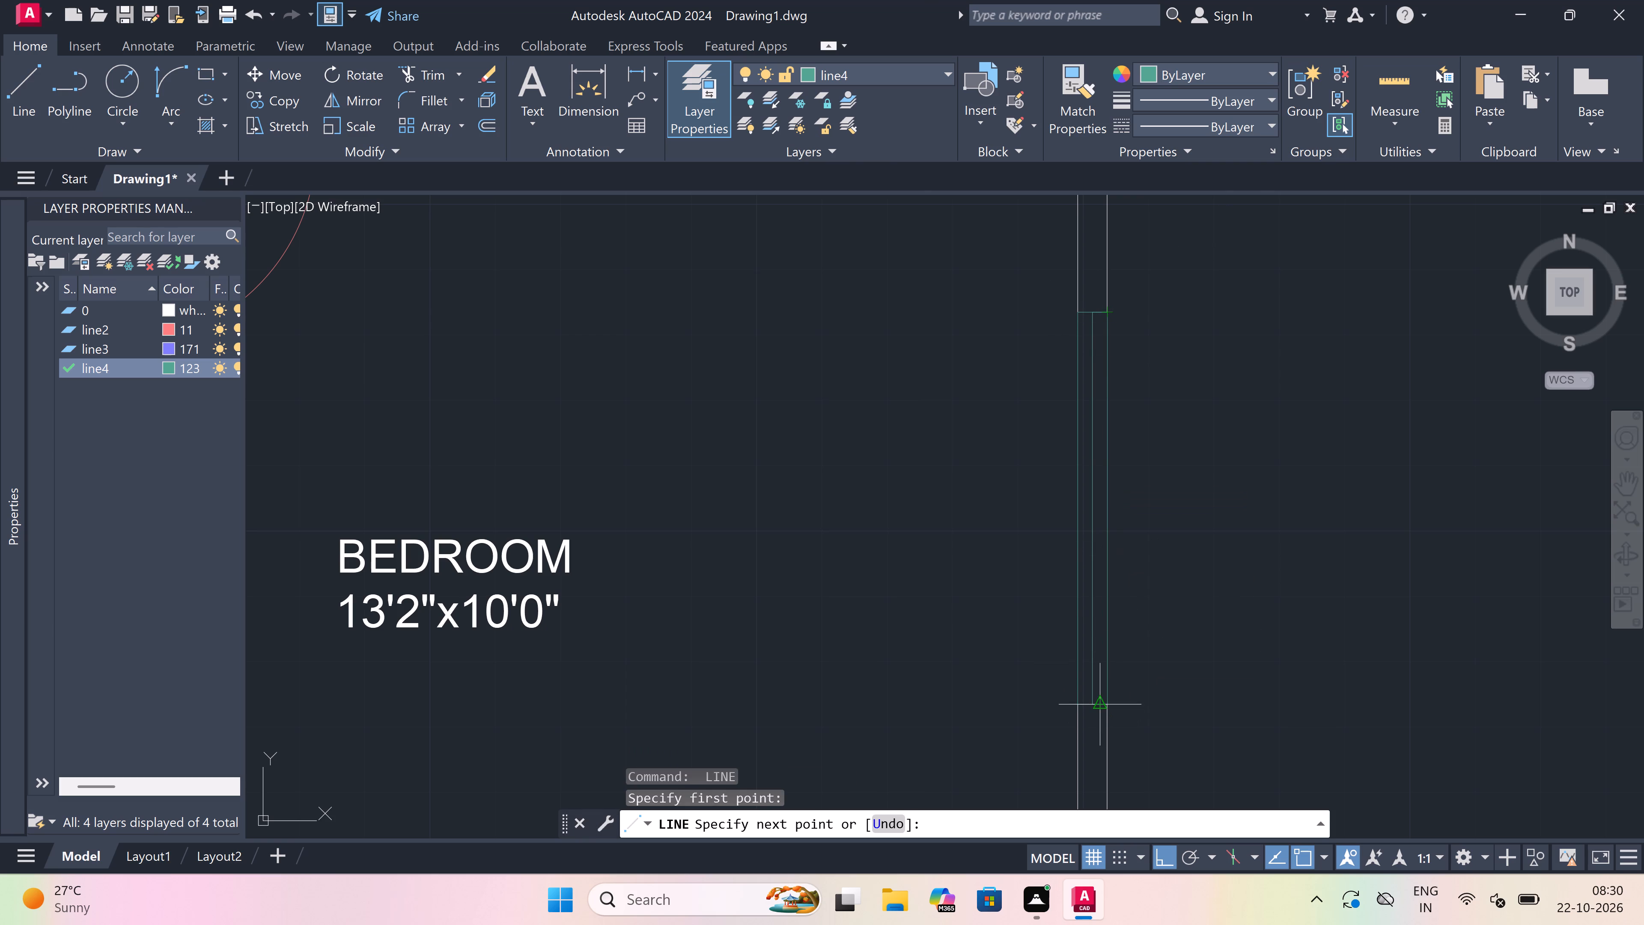
{"action": "double_click", "coordinate": [1111, 703]}
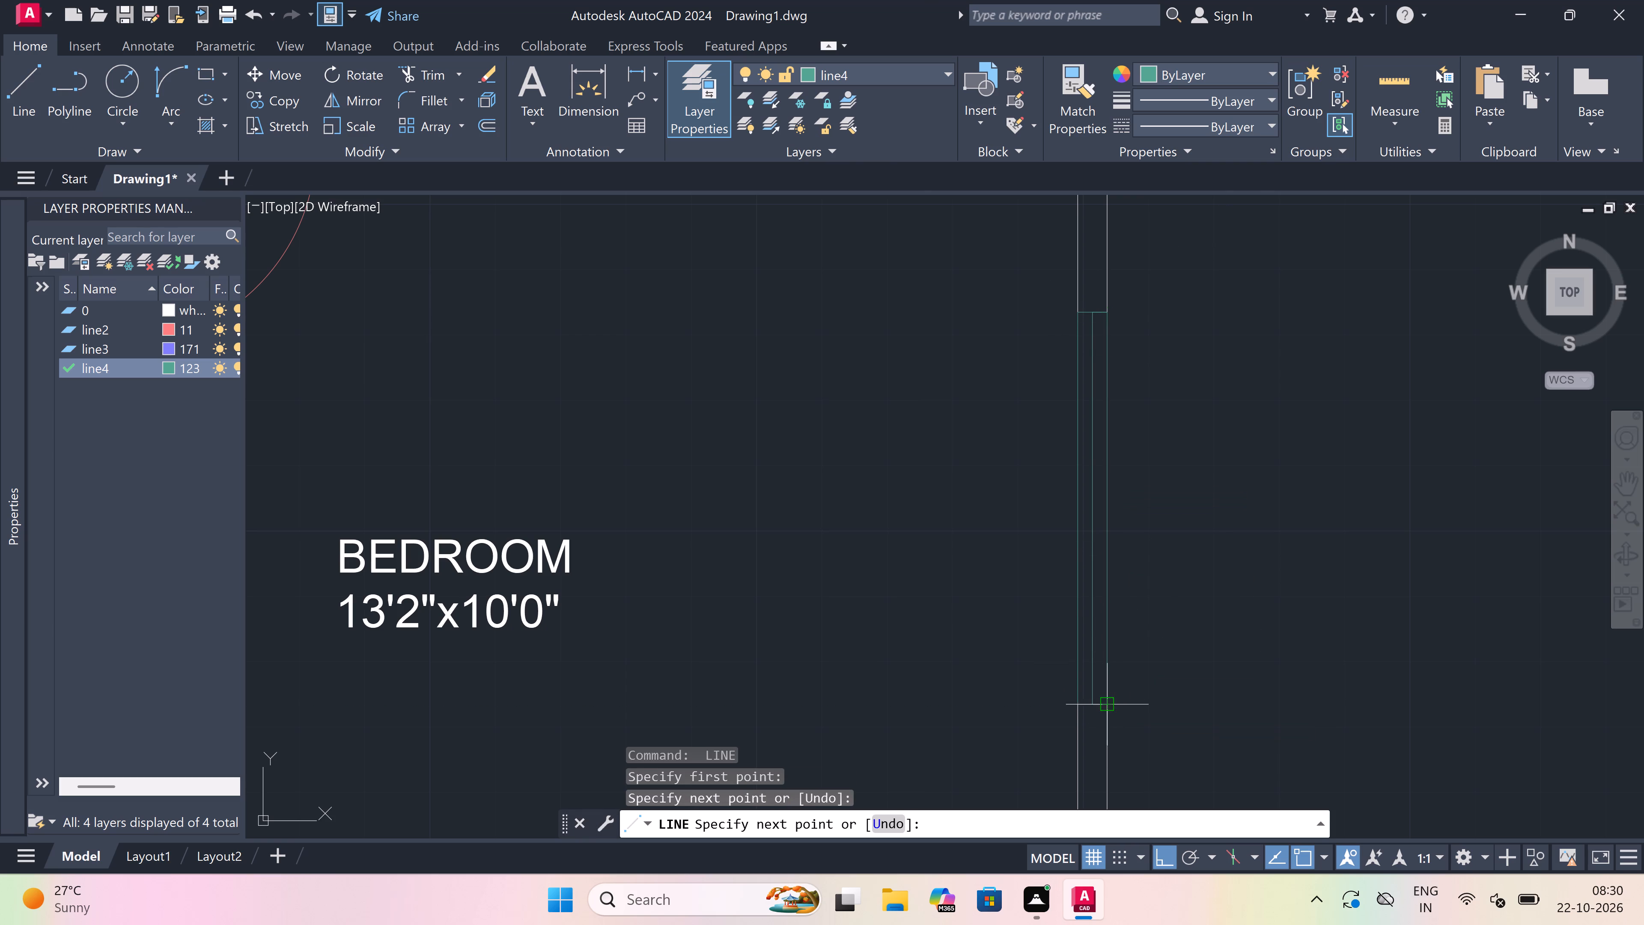
{"action": "key", "text": "Escape"}
Draw a window in the wall between the right 13'2"x10'0" bedroom and verandah, with a 5' centre line and end lines across the wall.
{"action": "scroll", "coordinate": [1093, 543], "scroll_direction": "down", "scroll_amount": 5}
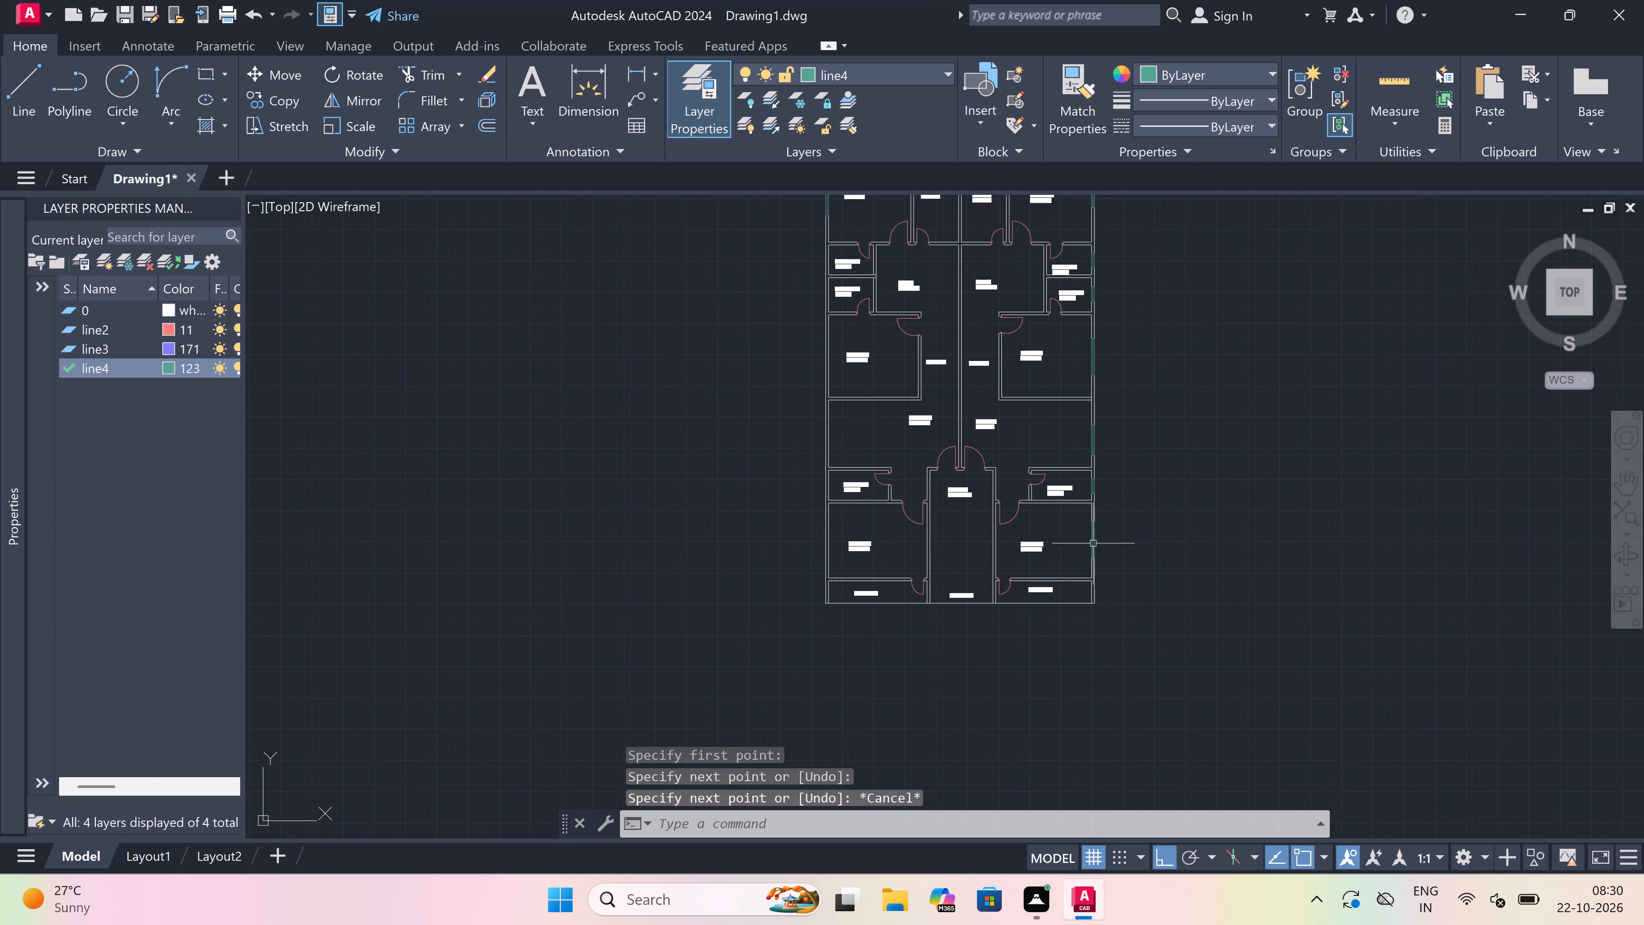
{"action": "scroll", "coordinate": [1045, 574], "scroll_direction": "up", "scroll_amount": 3}
{"action": "key", "text": "space"}
{"action": "scroll", "coordinate": [990, 633], "scroll_direction": "up", "scroll_amount": 3}
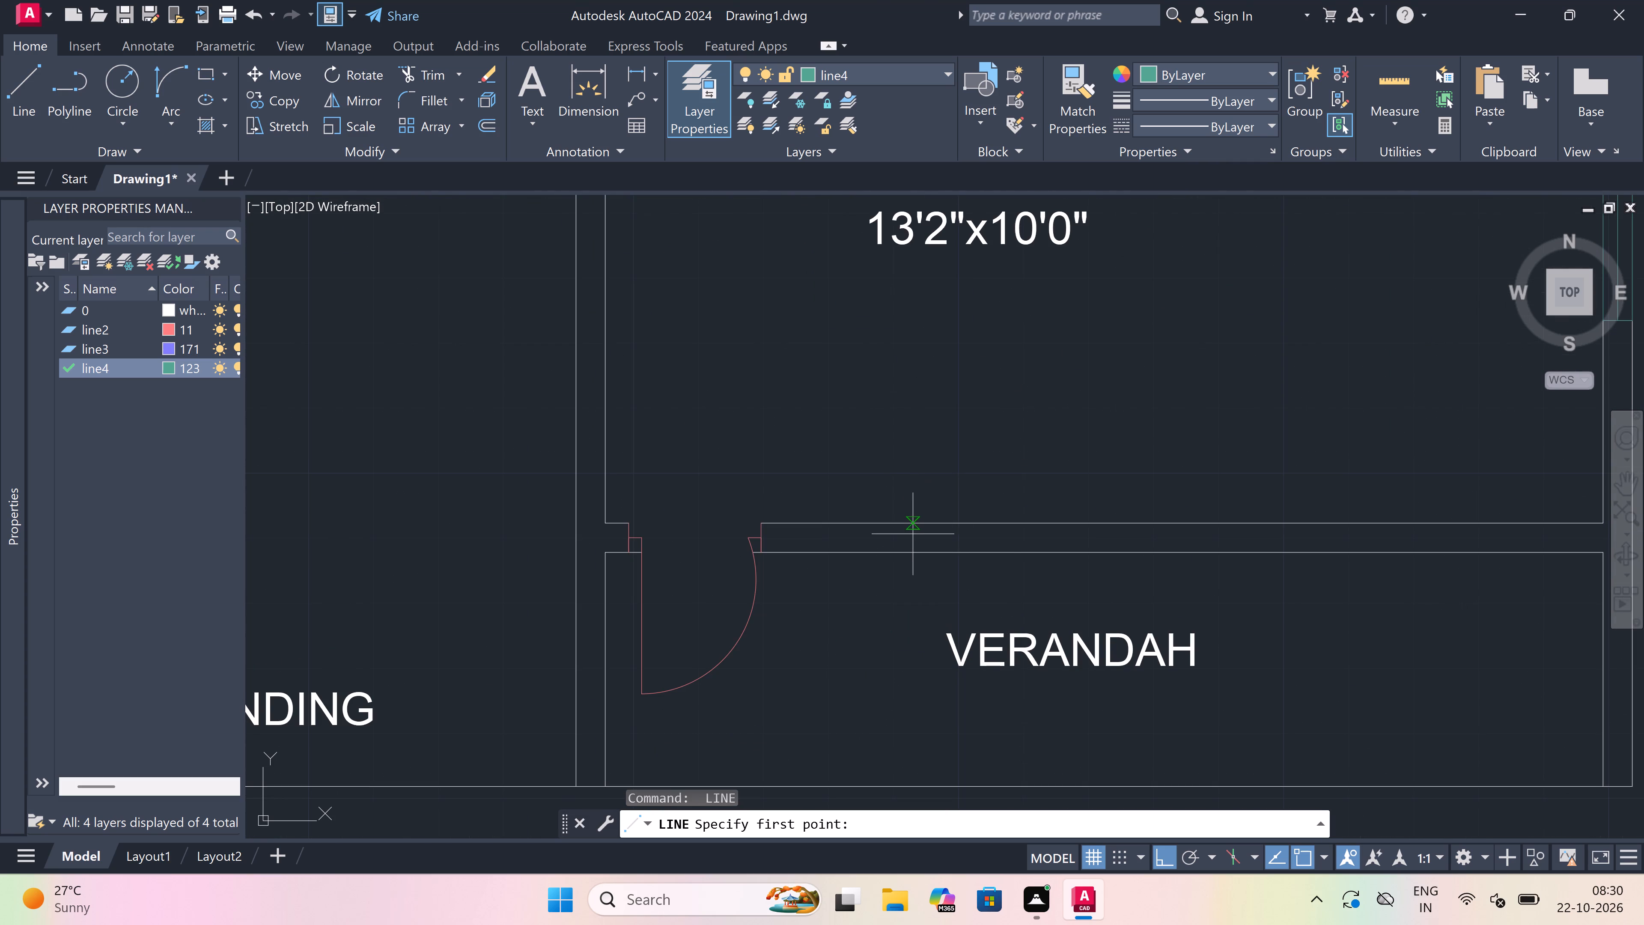
{"action": "left_click_drag", "start_coordinate": [911, 527], "coordinate": [905, 521]}
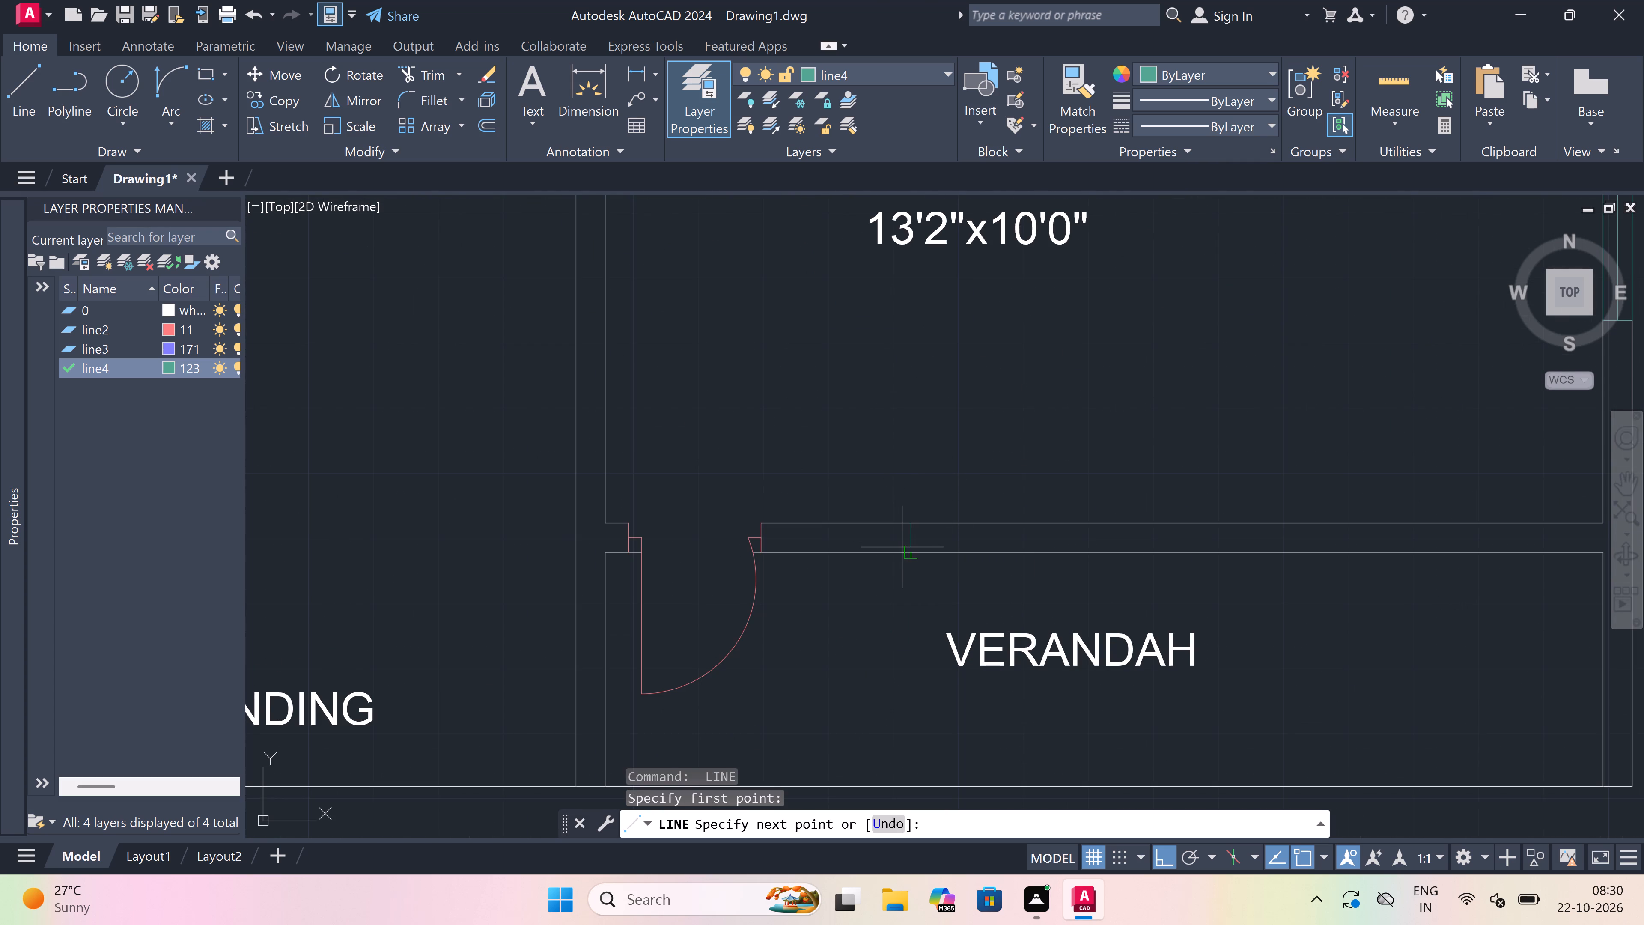
{"action": "left_click", "coordinate": [903, 549]}
{"action": "left_click", "coordinate": [909, 533]}
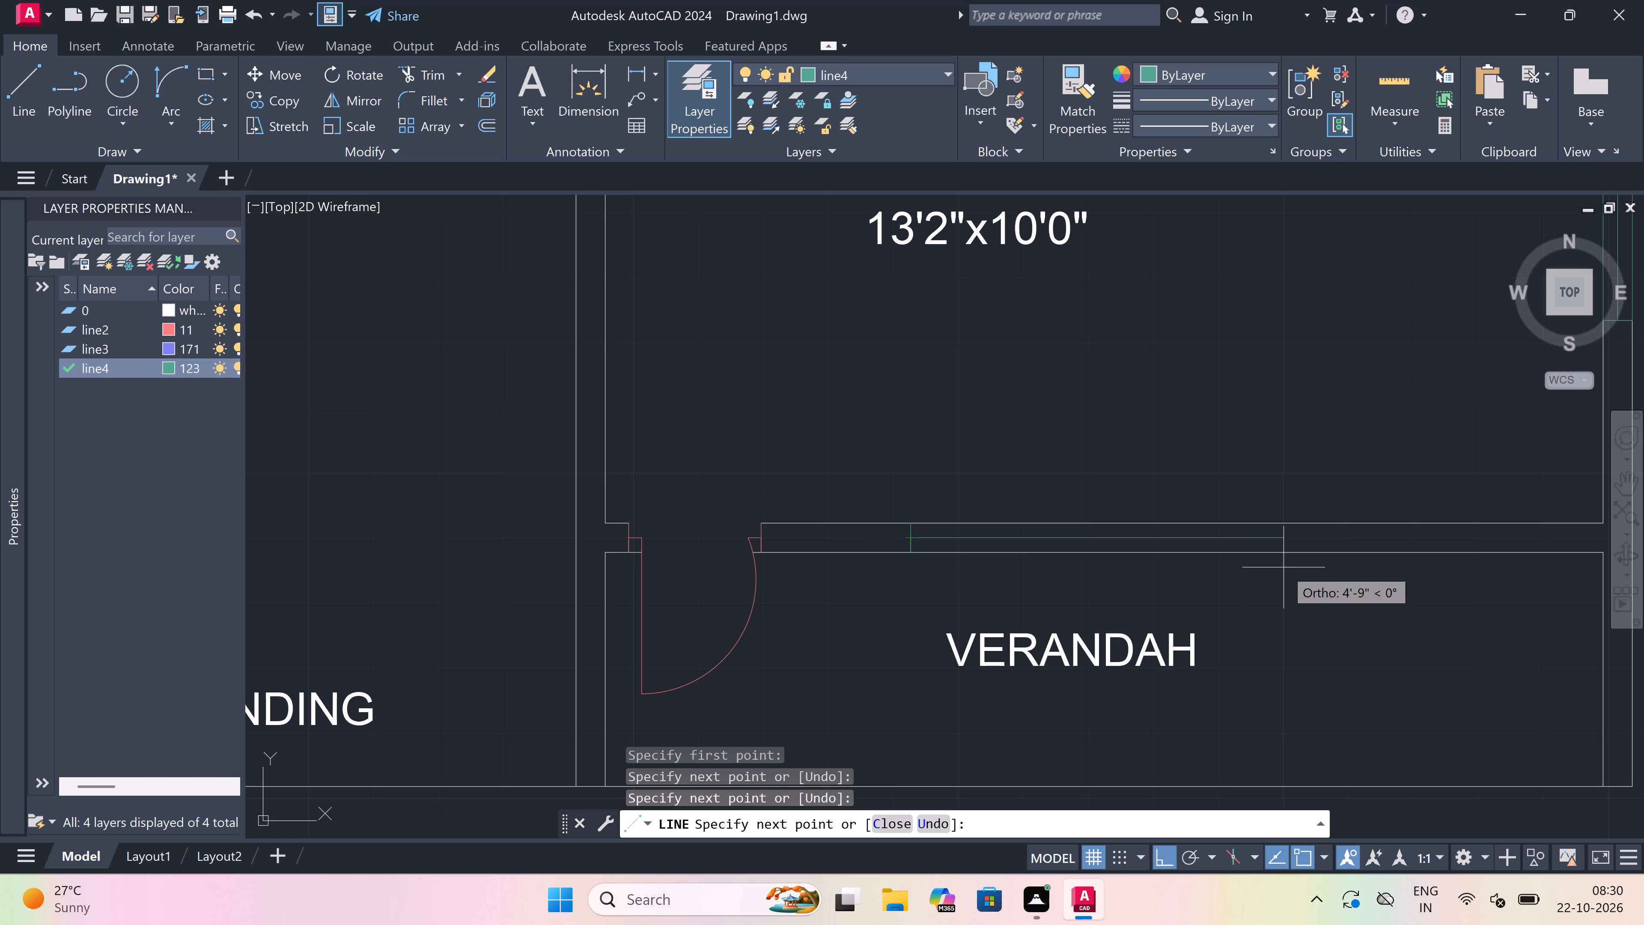
{"action": "type", "text": "5'"}
{"action": "key", "text": "space"}
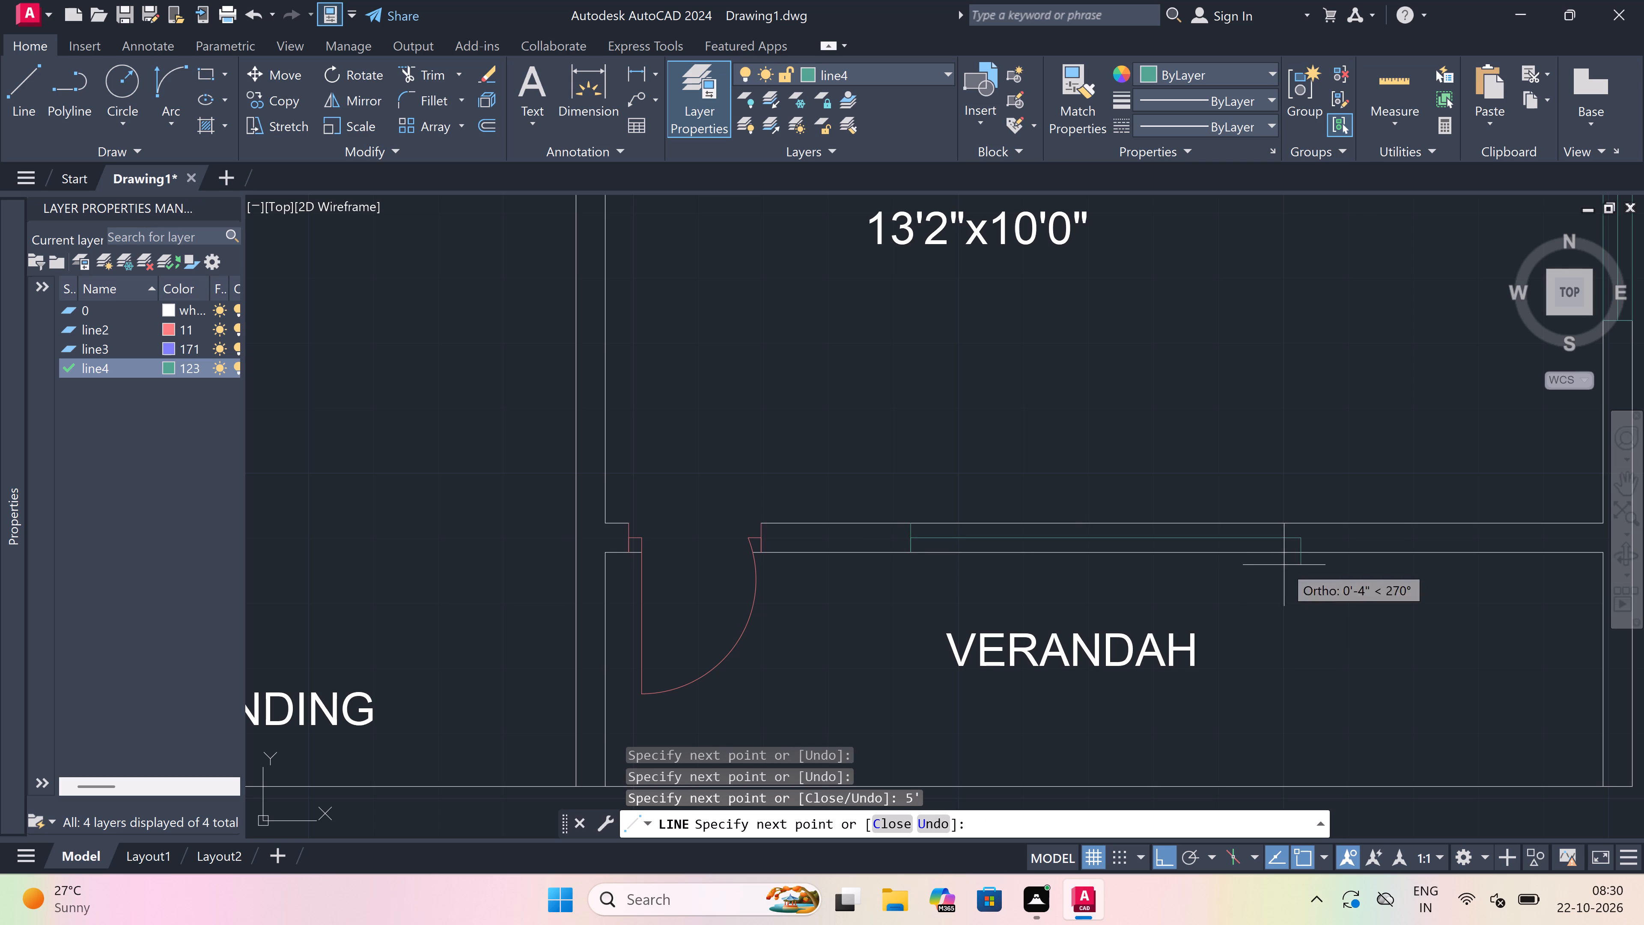
{"action": "left_click", "coordinate": [1303, 525]}
{"action": "left_click", "coordinate": [1306, 558]}
{"action": "key", "text": "Escape"}
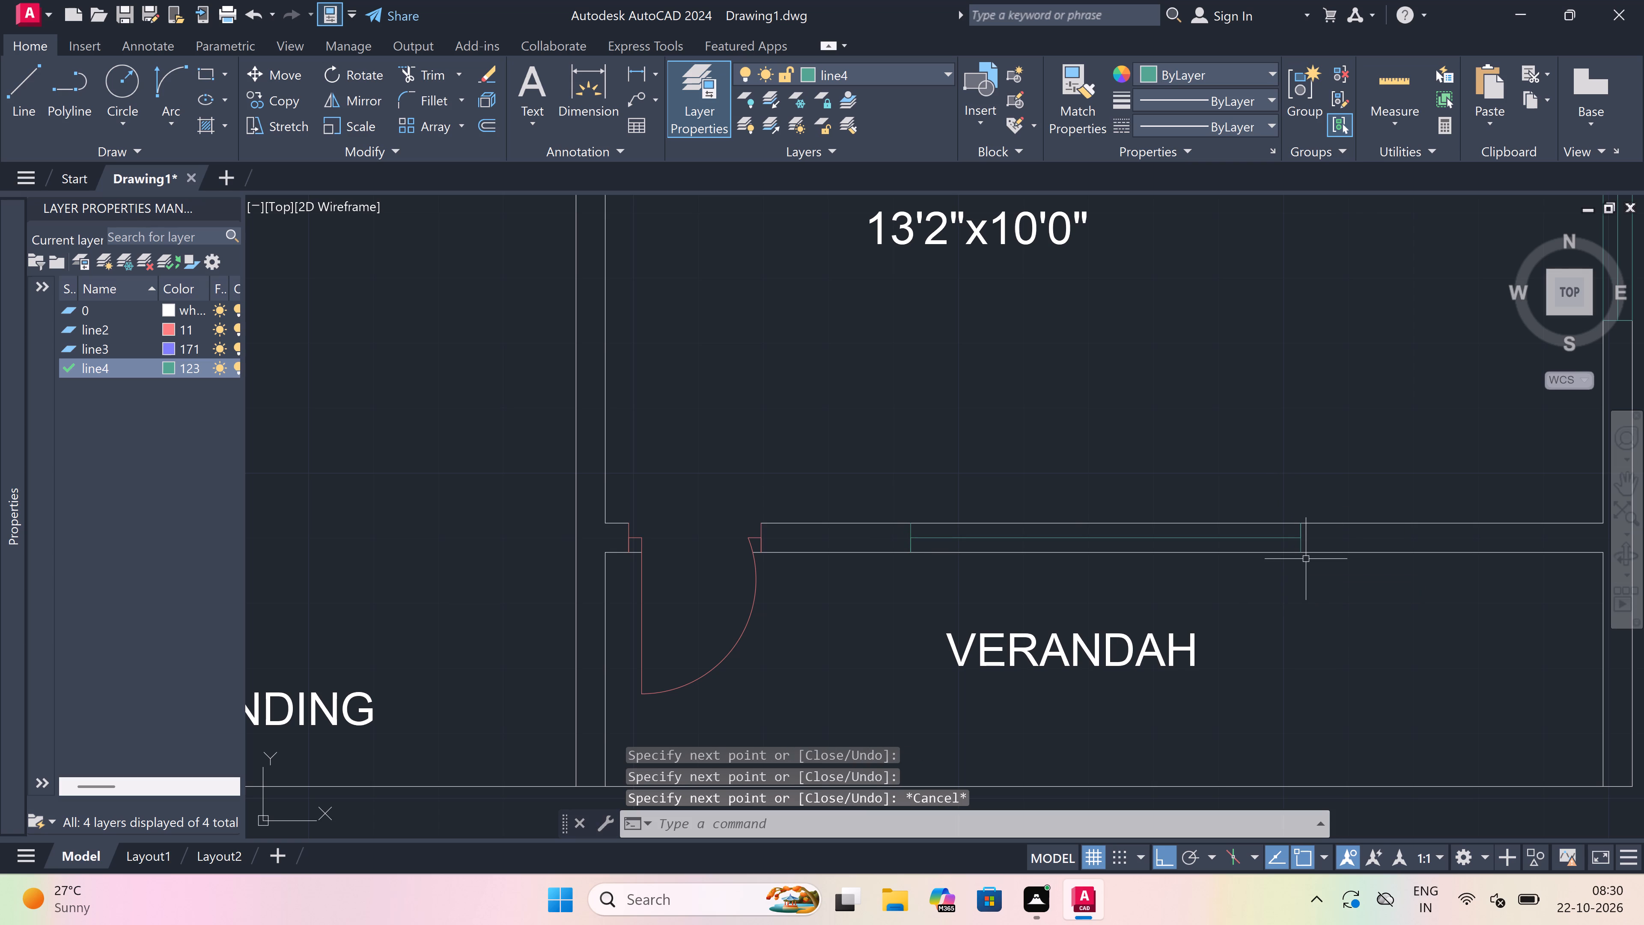
Trim both wall lines between the end lines of the 5' window separating the right bedroom and verandah.
{"action": "key", "text": "t"}
{"action": "key", "text": "r"}
{"action": "key", "text": "space"}
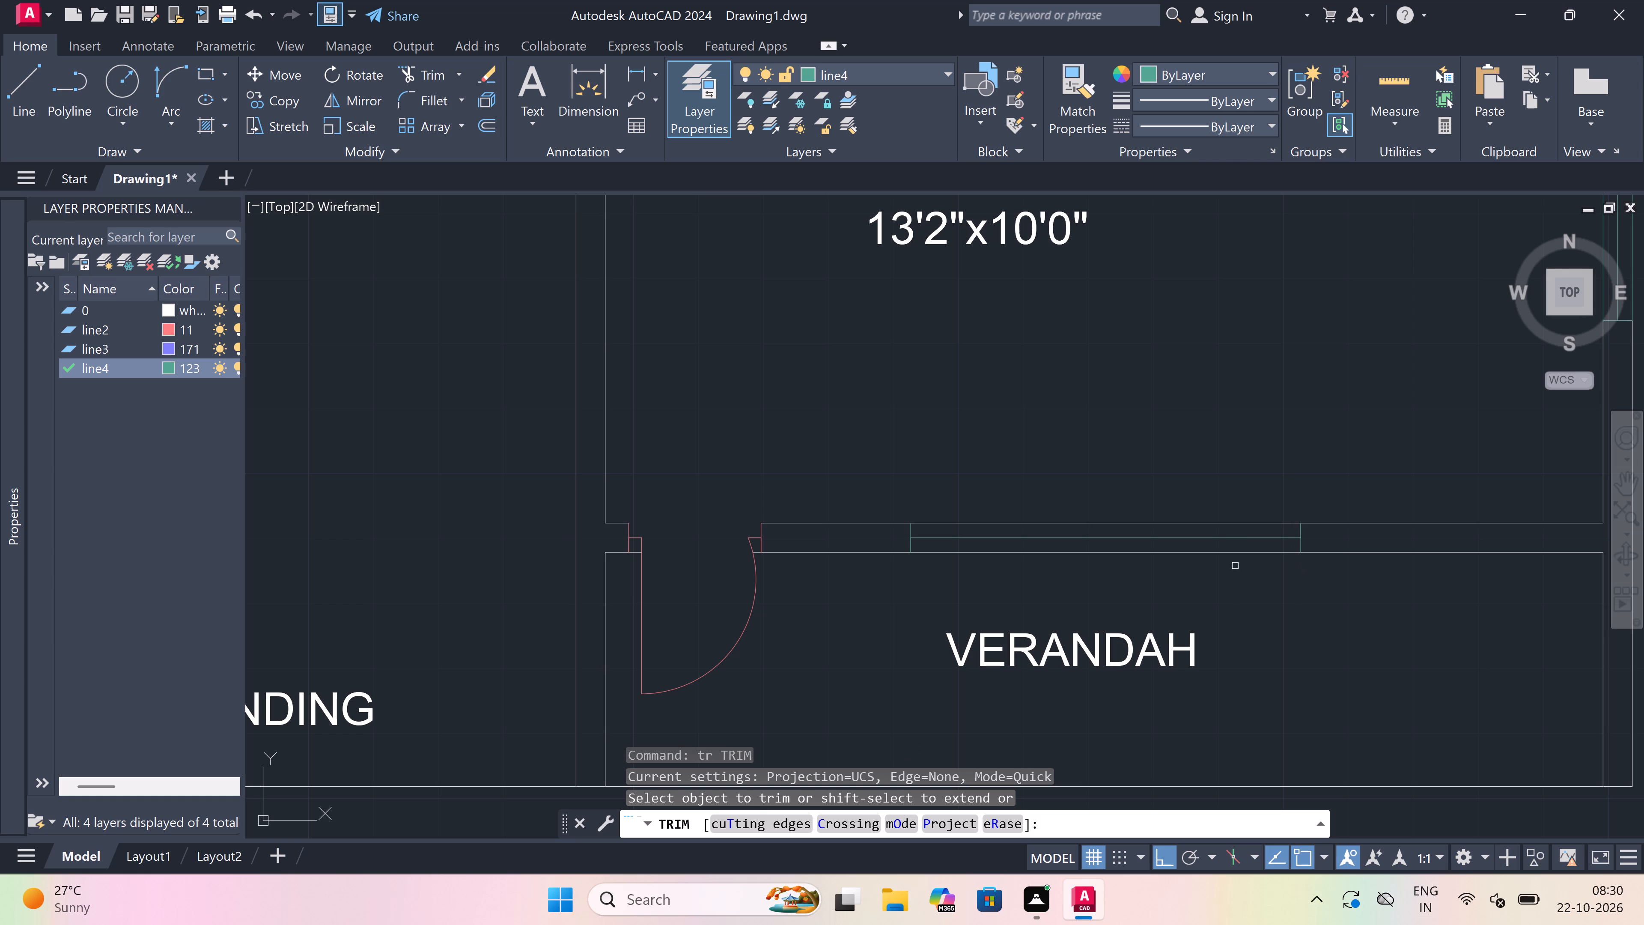
{"action": "left_click", "coordinate": [1221, 546]}
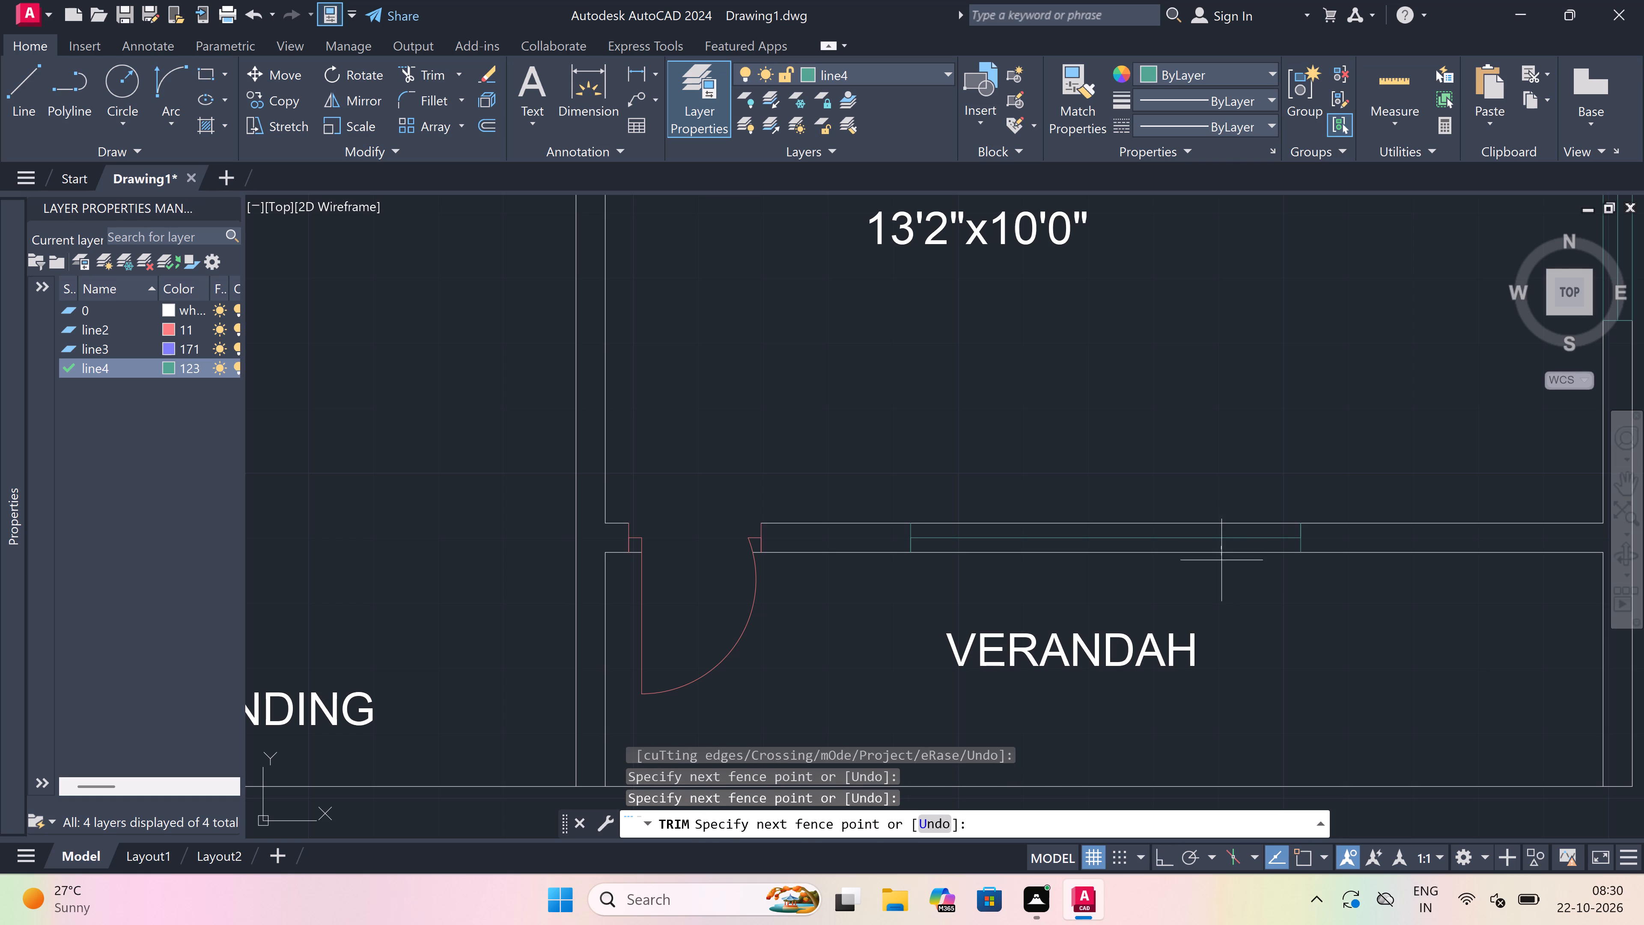
{"action": "left_click", "coordinate": [1205, 600]}
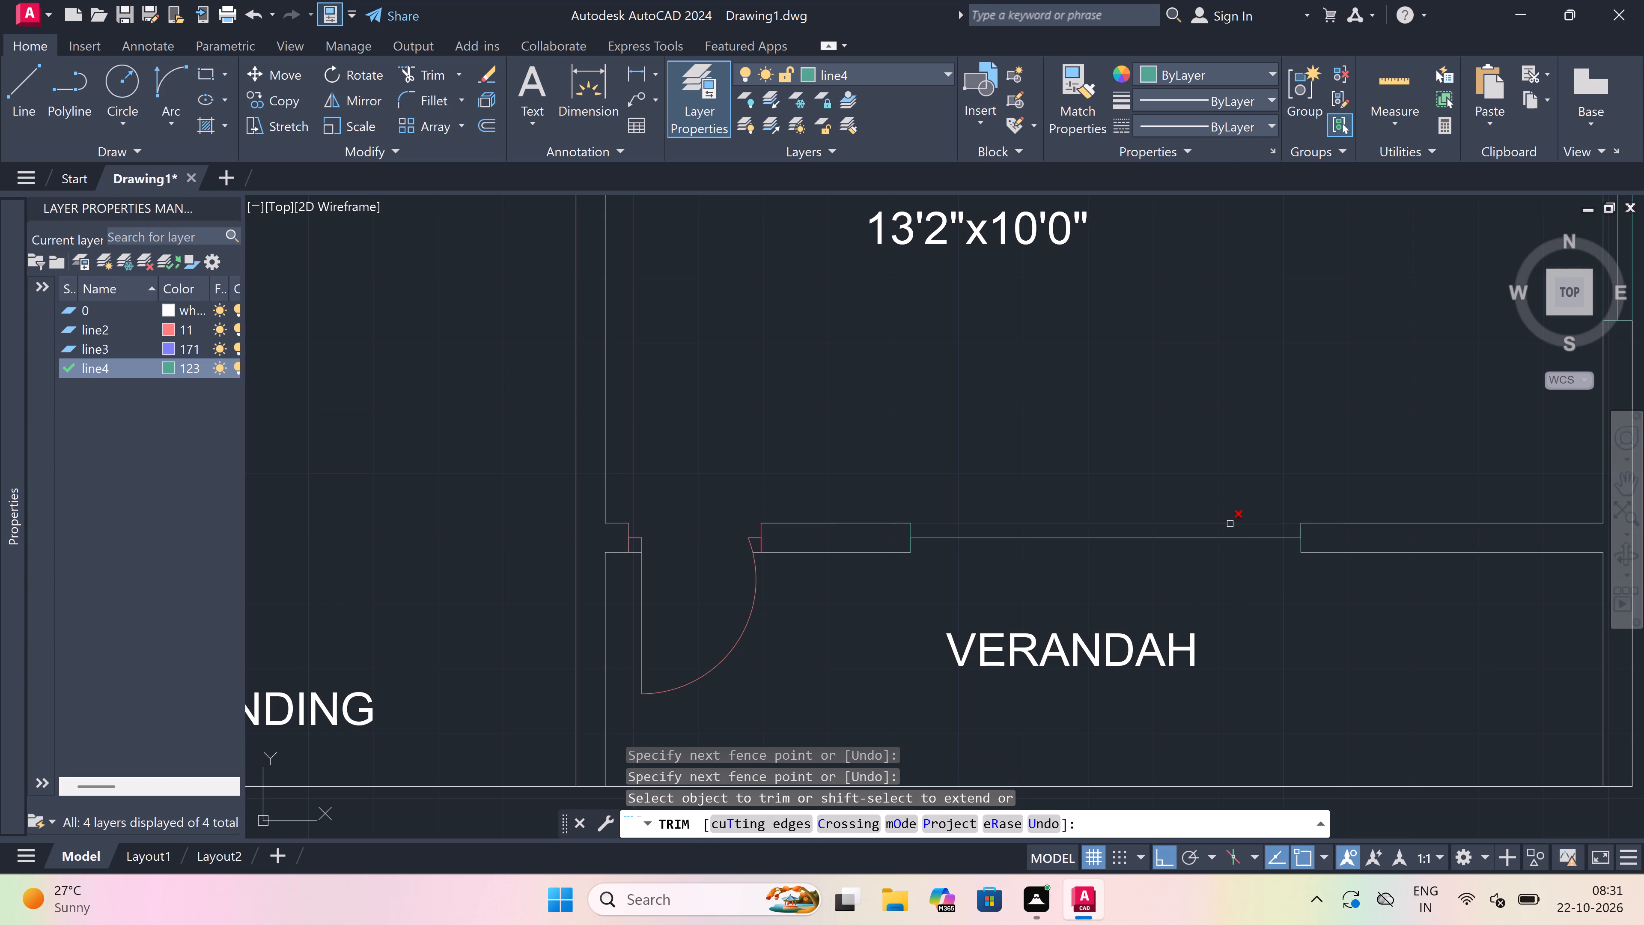
{"action": "left_click", "coordinate": [1230, 524]}
{"action": "key", "text": "Escape"}
Draw the bedroom-side and verandah-side window lines across the 5' opening in the right bedroom's verandah wall.
{"action": "key", "text": "l"}
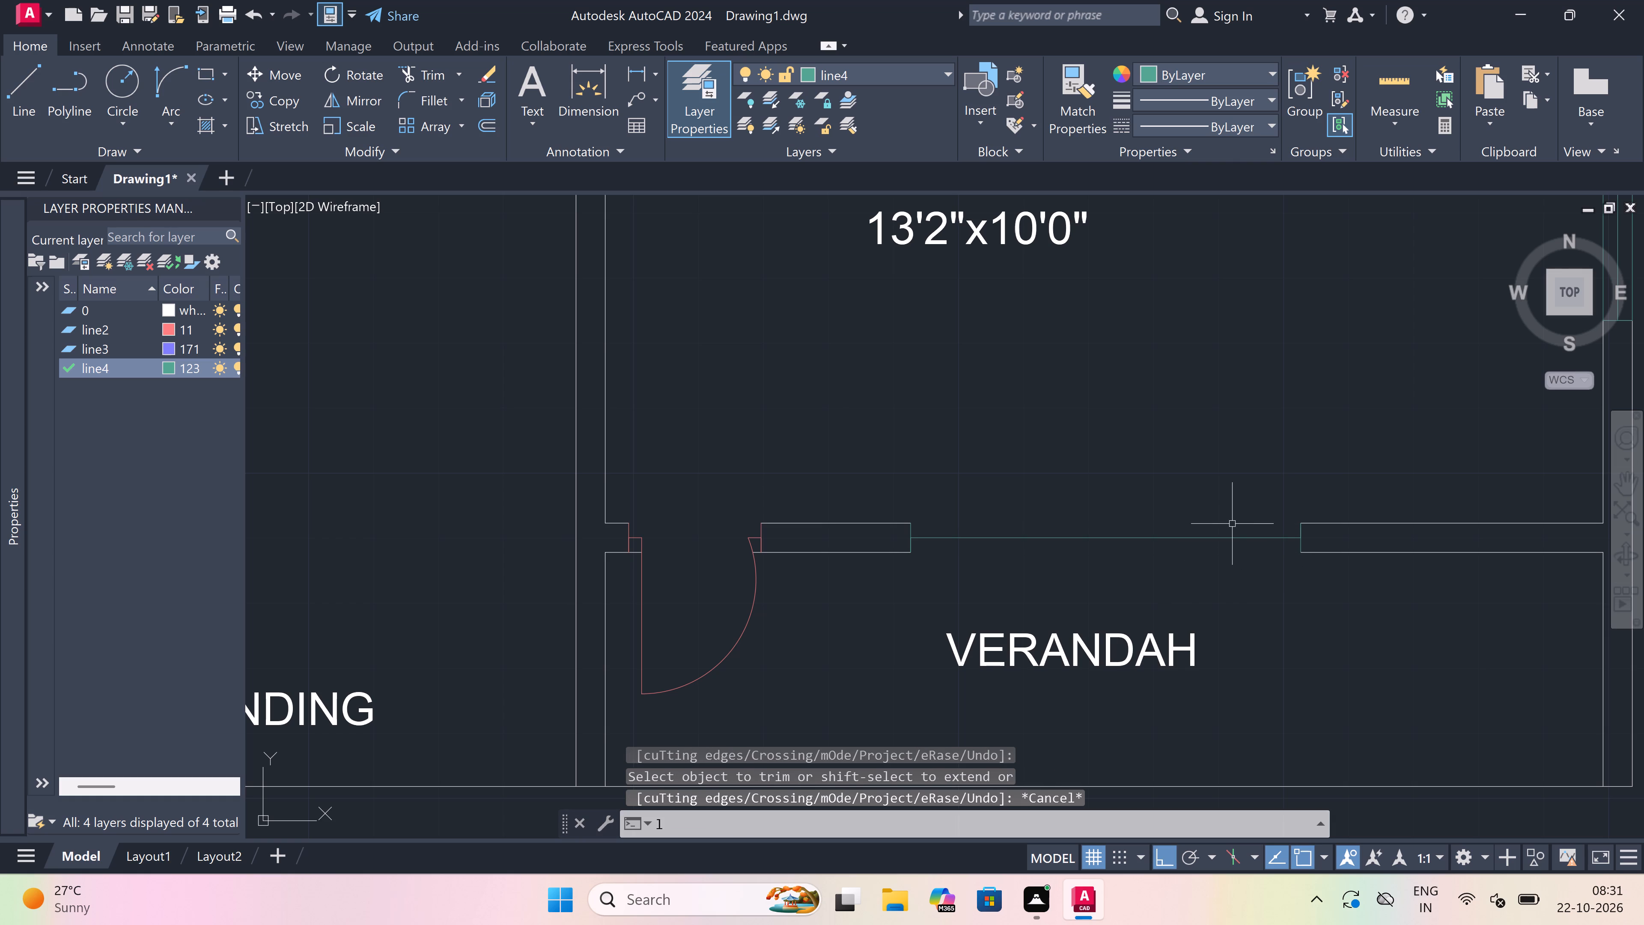
{"action": "key", "text": "space"}
{"action": "left_click", "coordinate": [1298, 517]}
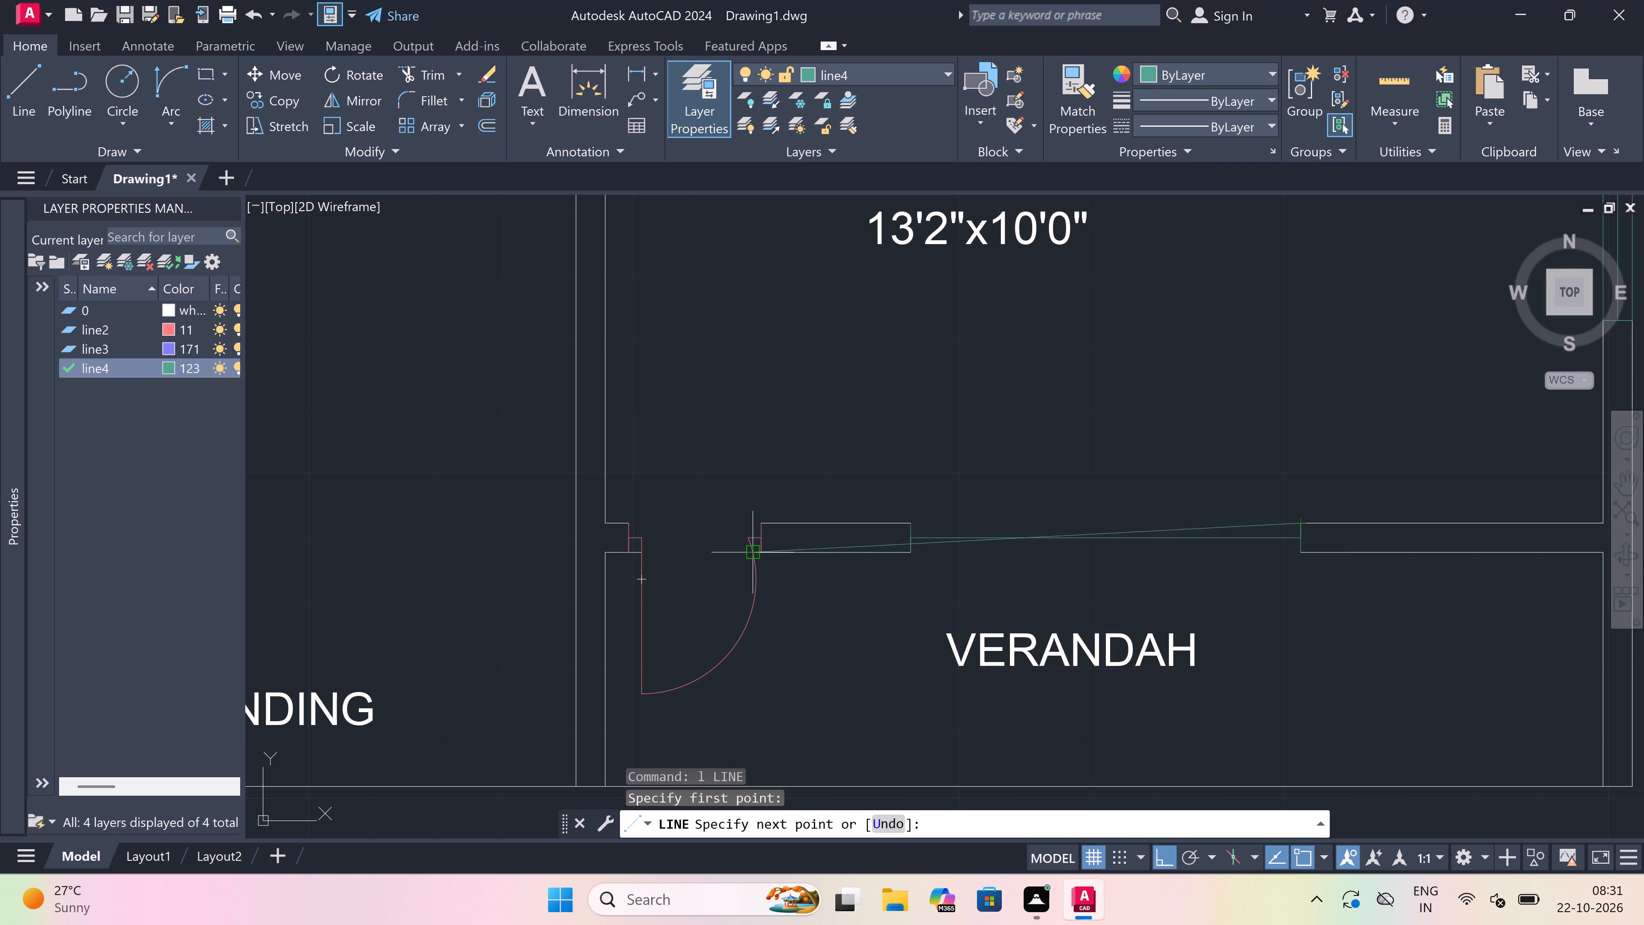
{"action": "left_click", "coordinate": [901, 516]}
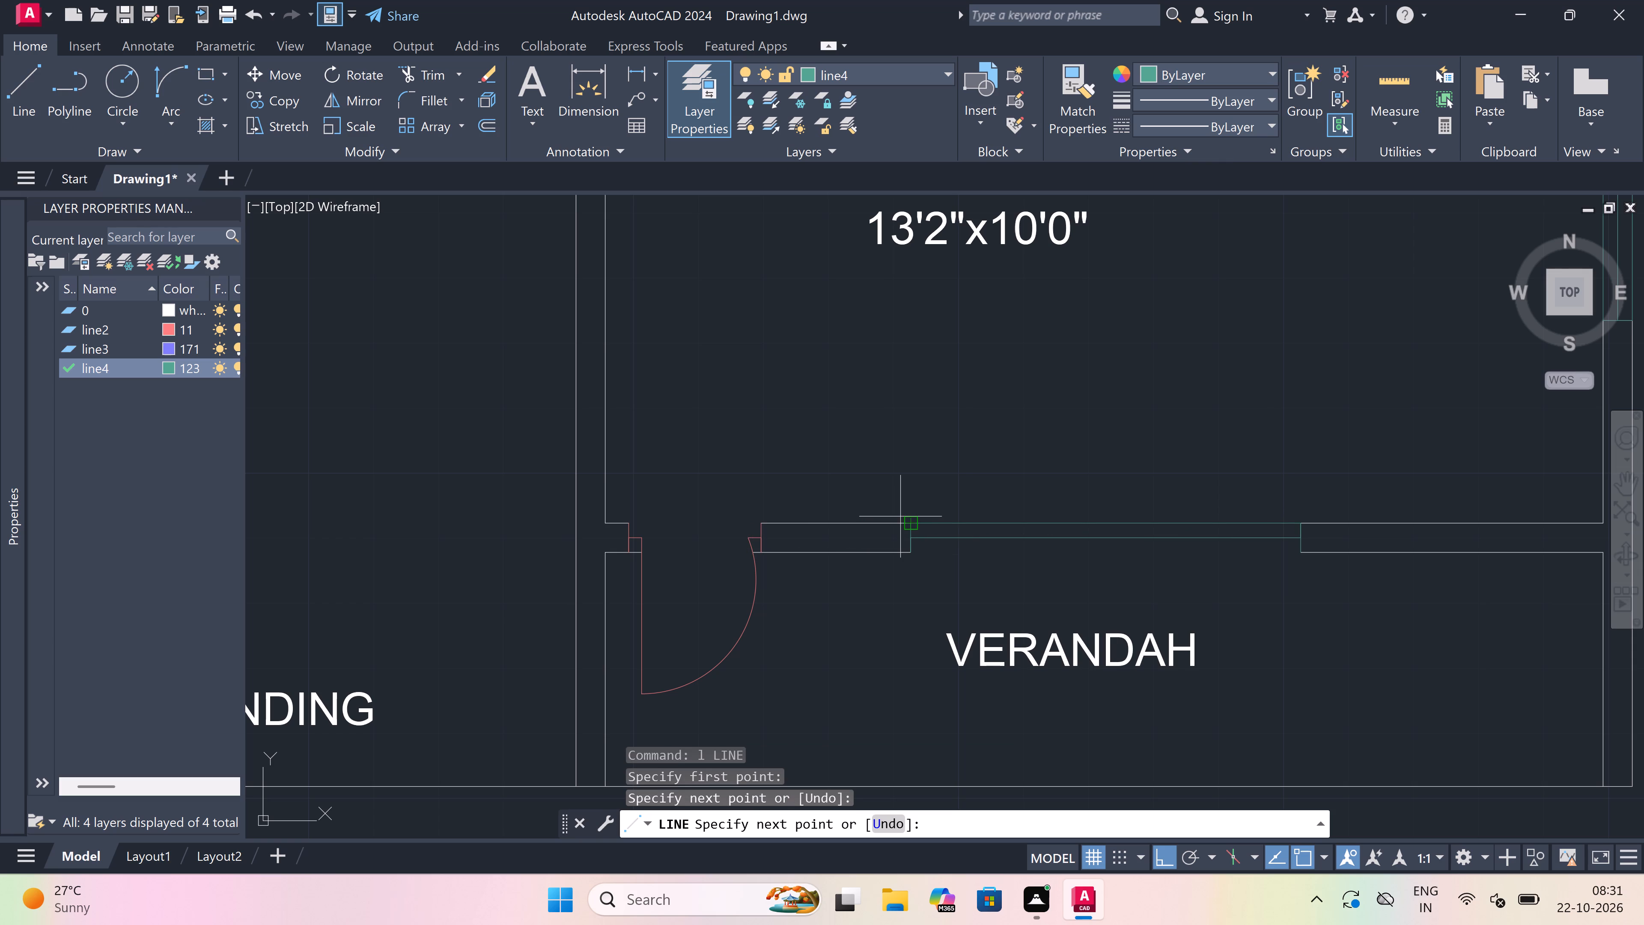
{"action": "key", "text": "Escape"}
{"action": "key", "text": "space"}
{"action": "left_click", "coordinate": [917, 554]}
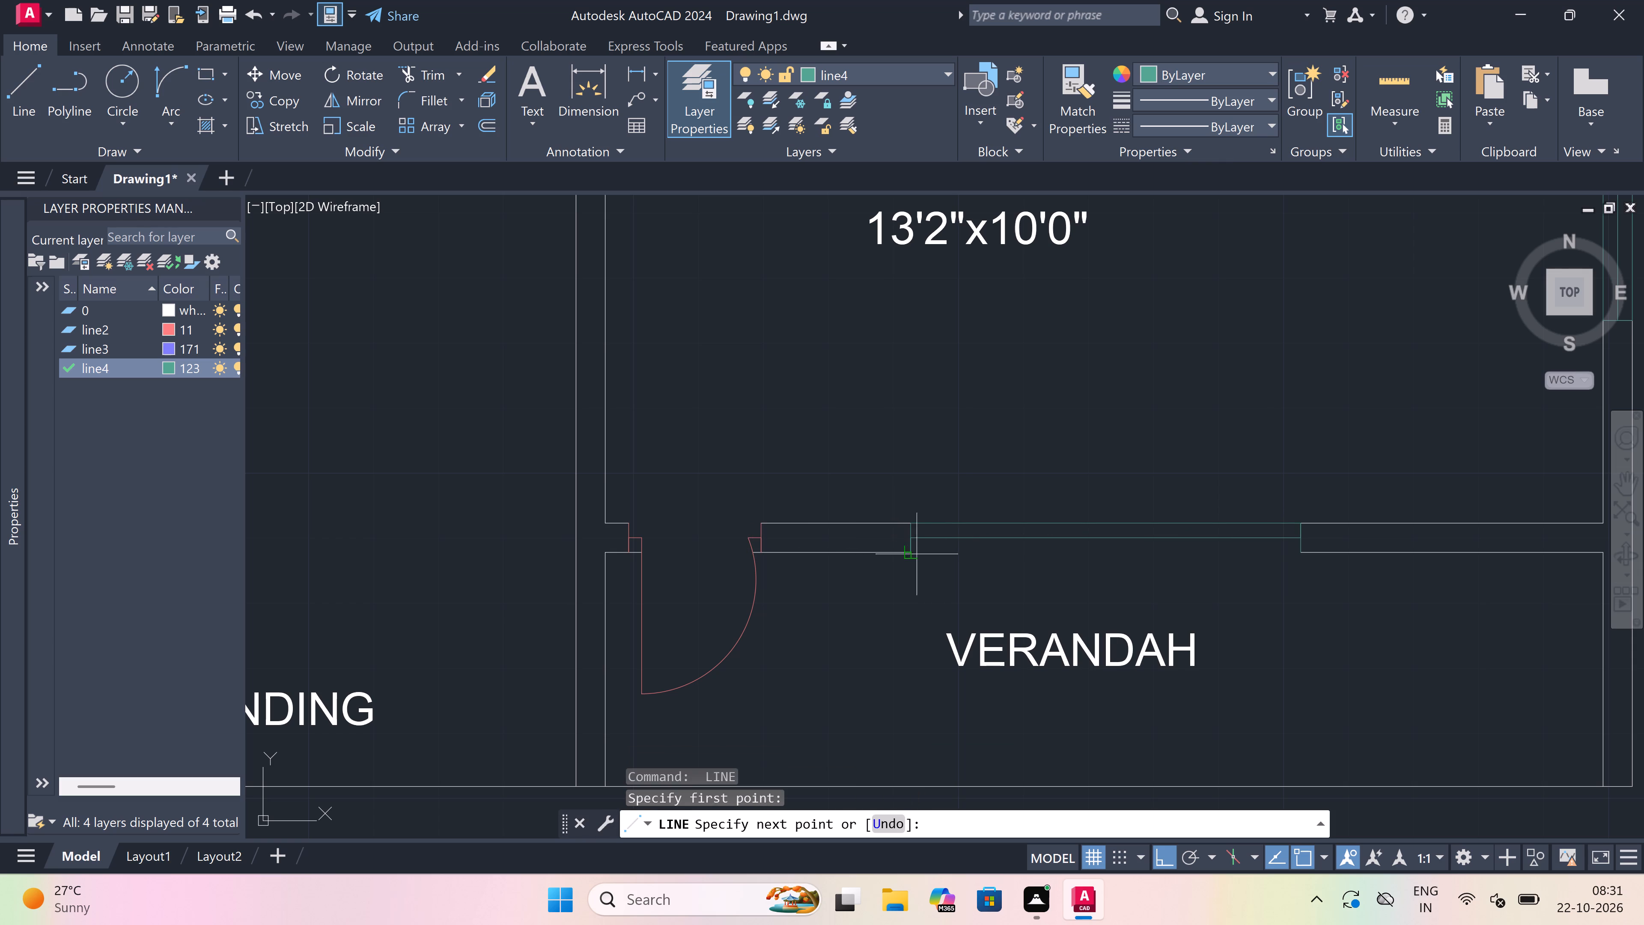
{"action": "left_click", "coordinate": [1305, 554]}
{"action": "key", "text": "Escape"}
Draw a window in the wall between the left 13'2"x10'0" bedroom and verandah, with a 5' centre line and end lines across the wall.
{"action": "scroll", "coordinate": [1276, 594], "scroll_direction": "down", "scroll_amount": 5}
{"action": "scroll", "coordinate": [1062, 592], "scroll_direction": "up", "scroll_amount": 4}
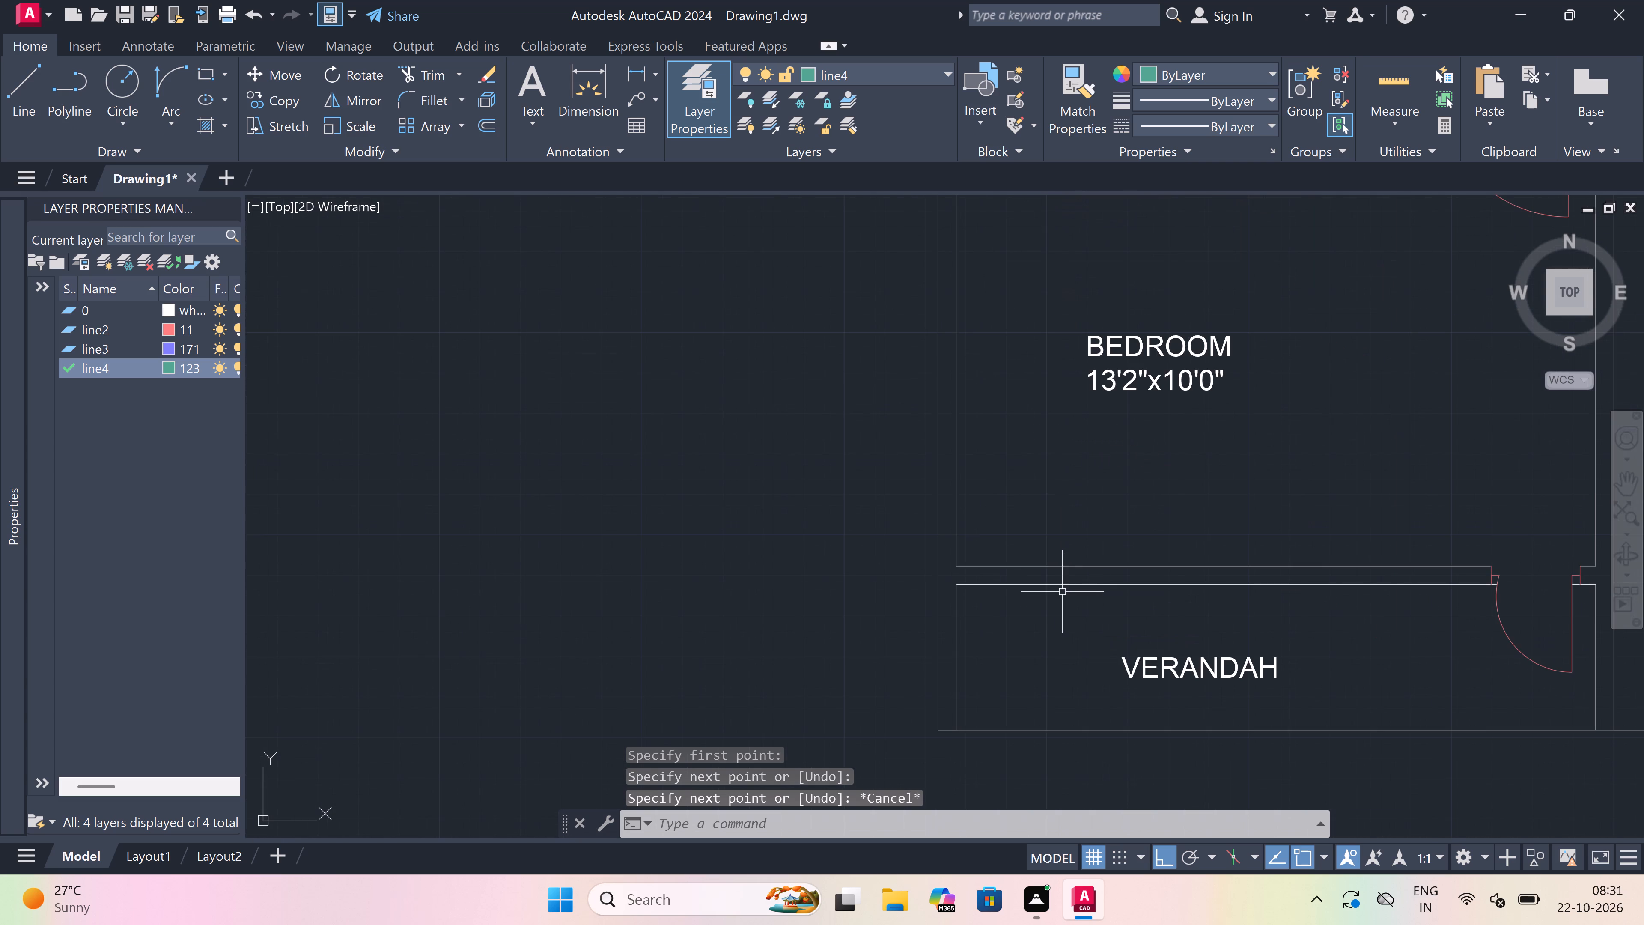
{"action": "key", "text": "space"}
{"action": "left_click", "coordinate": [1027, 563]}
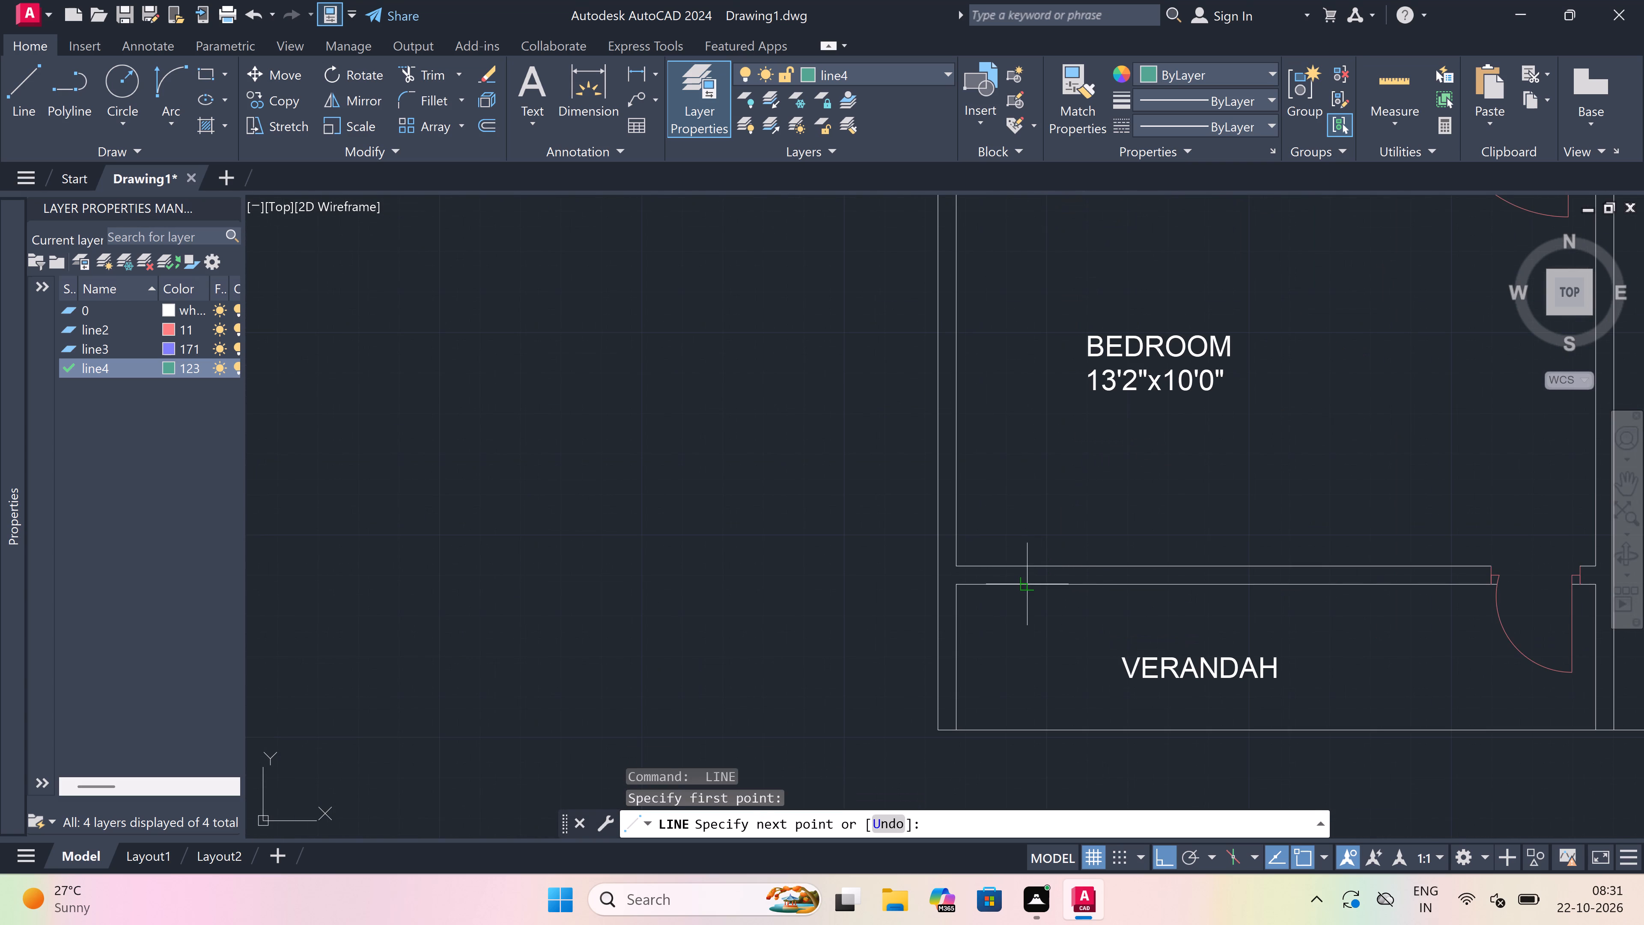
{"action": "left_click", "coordinate": [1032, 580]}
{"action": "scroll", "coordinate": [1030, 575], "scroll_direction": "up", "scroll_amount": 4}
{"action": "left_click", "coordinate": [1019, 579]}
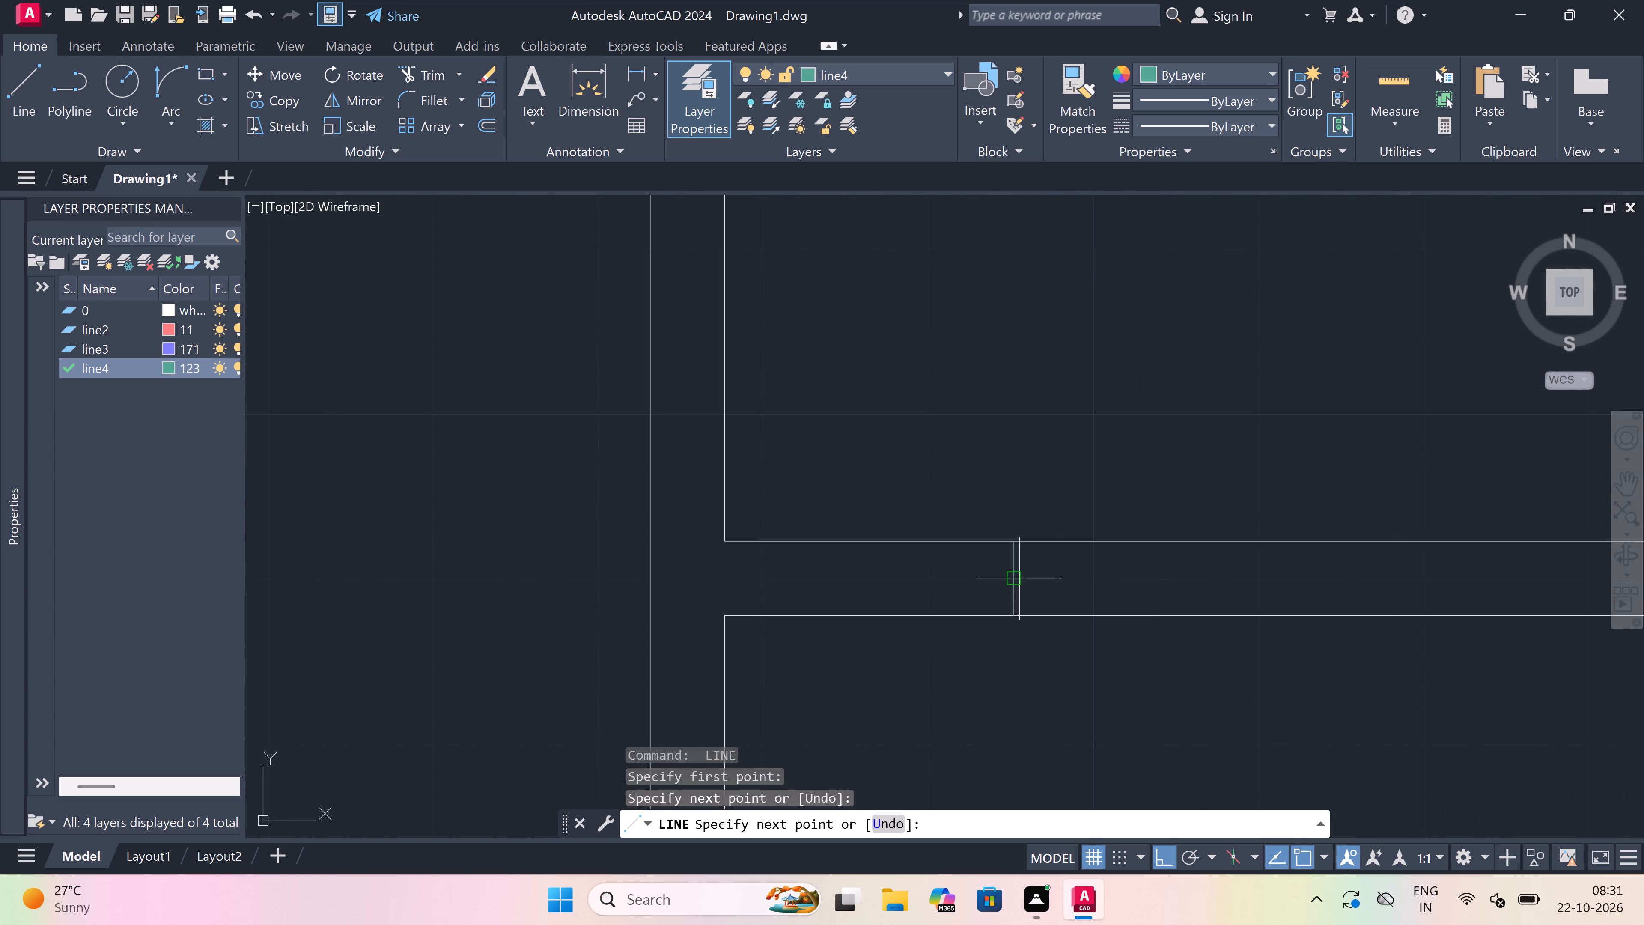
{"action": "scroll", "coordinate": [1019, 579], "scroll_direction": "down", "scroll_amount": 2}
{"action": "scroll", "coordinate": [1296, 585], "scroll_direction": "up", "scroll_amount": 2}
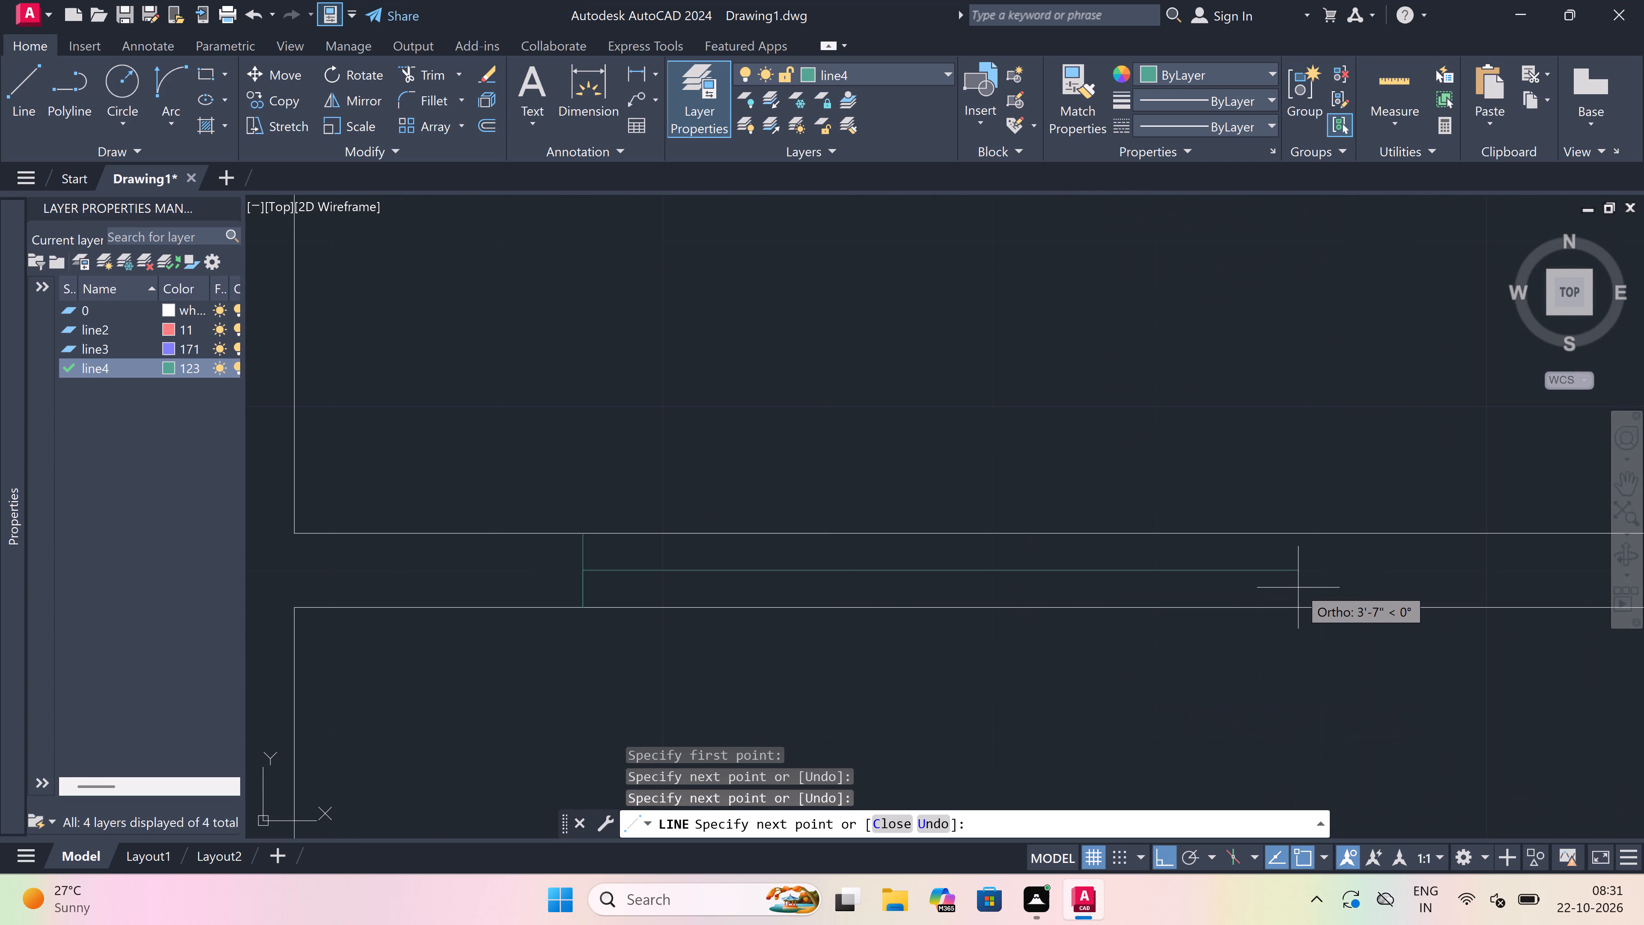
{"action": "key", "text": "5"}
{"action": "key", "text": "apostrophe"}
{"action": "key", "text": "space"}
{"action": "scroll", "coordinate": [1284, 588], "scroll_direction": "down", "scroll_amount": 1}
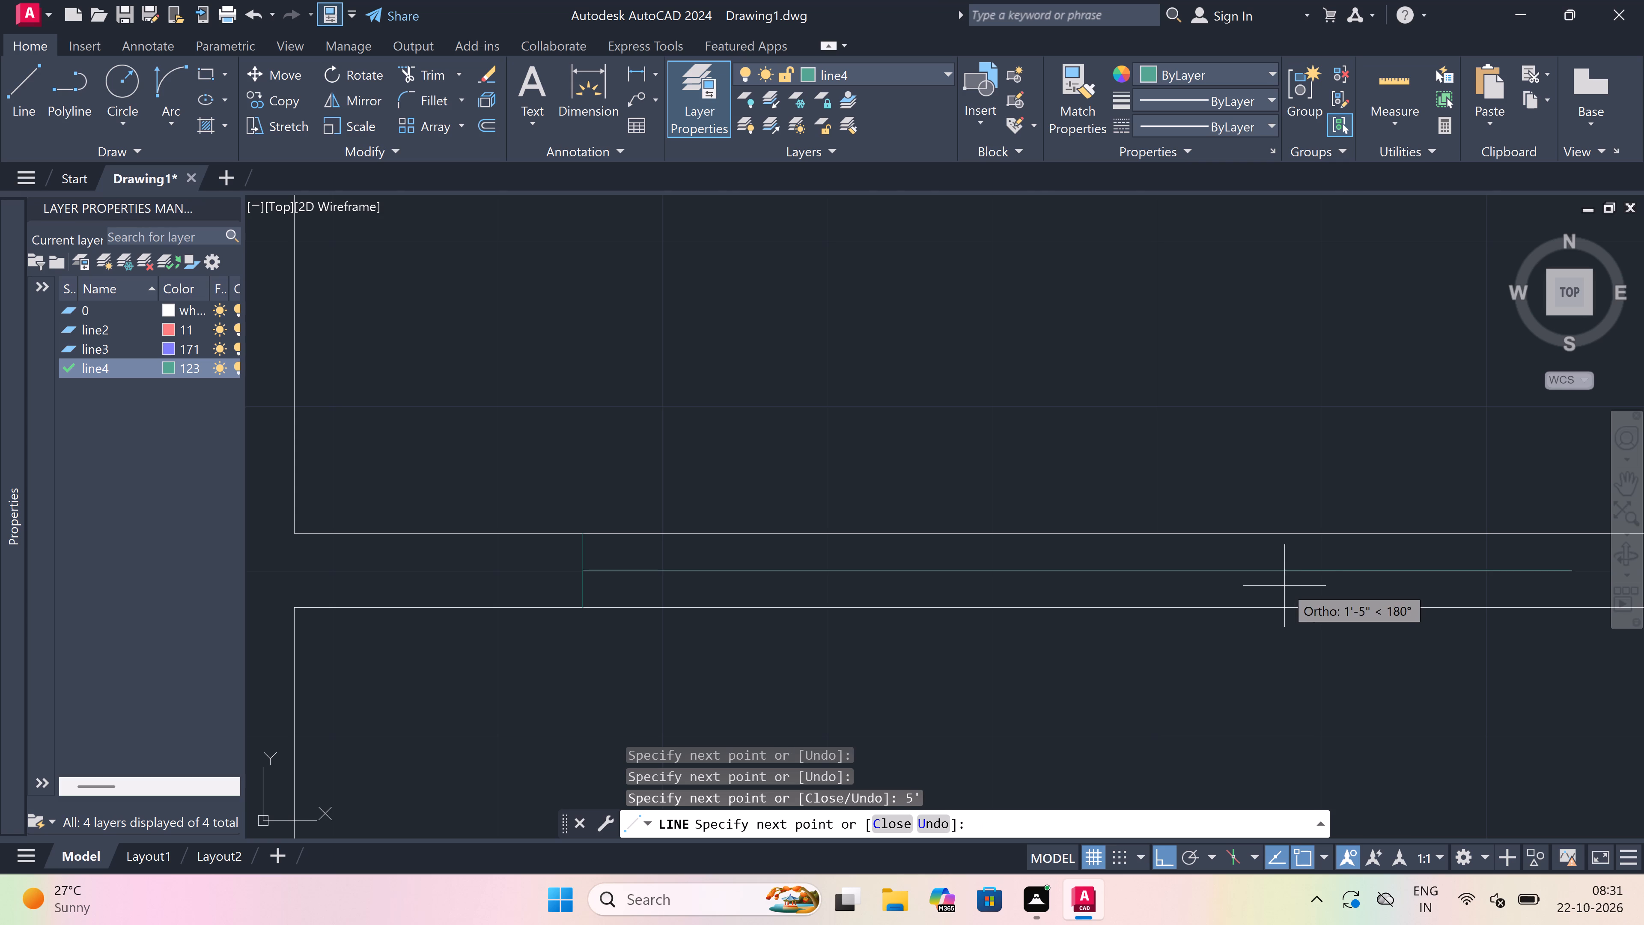
{"action": "scroll", "coordinate": [1284, 586], "scroll_direction": "down", "scroll_amount": 2}
{"action": "scroll", "coordinate": [1376, 579], "scroll_direction": "up", "scroll_amount": 2}
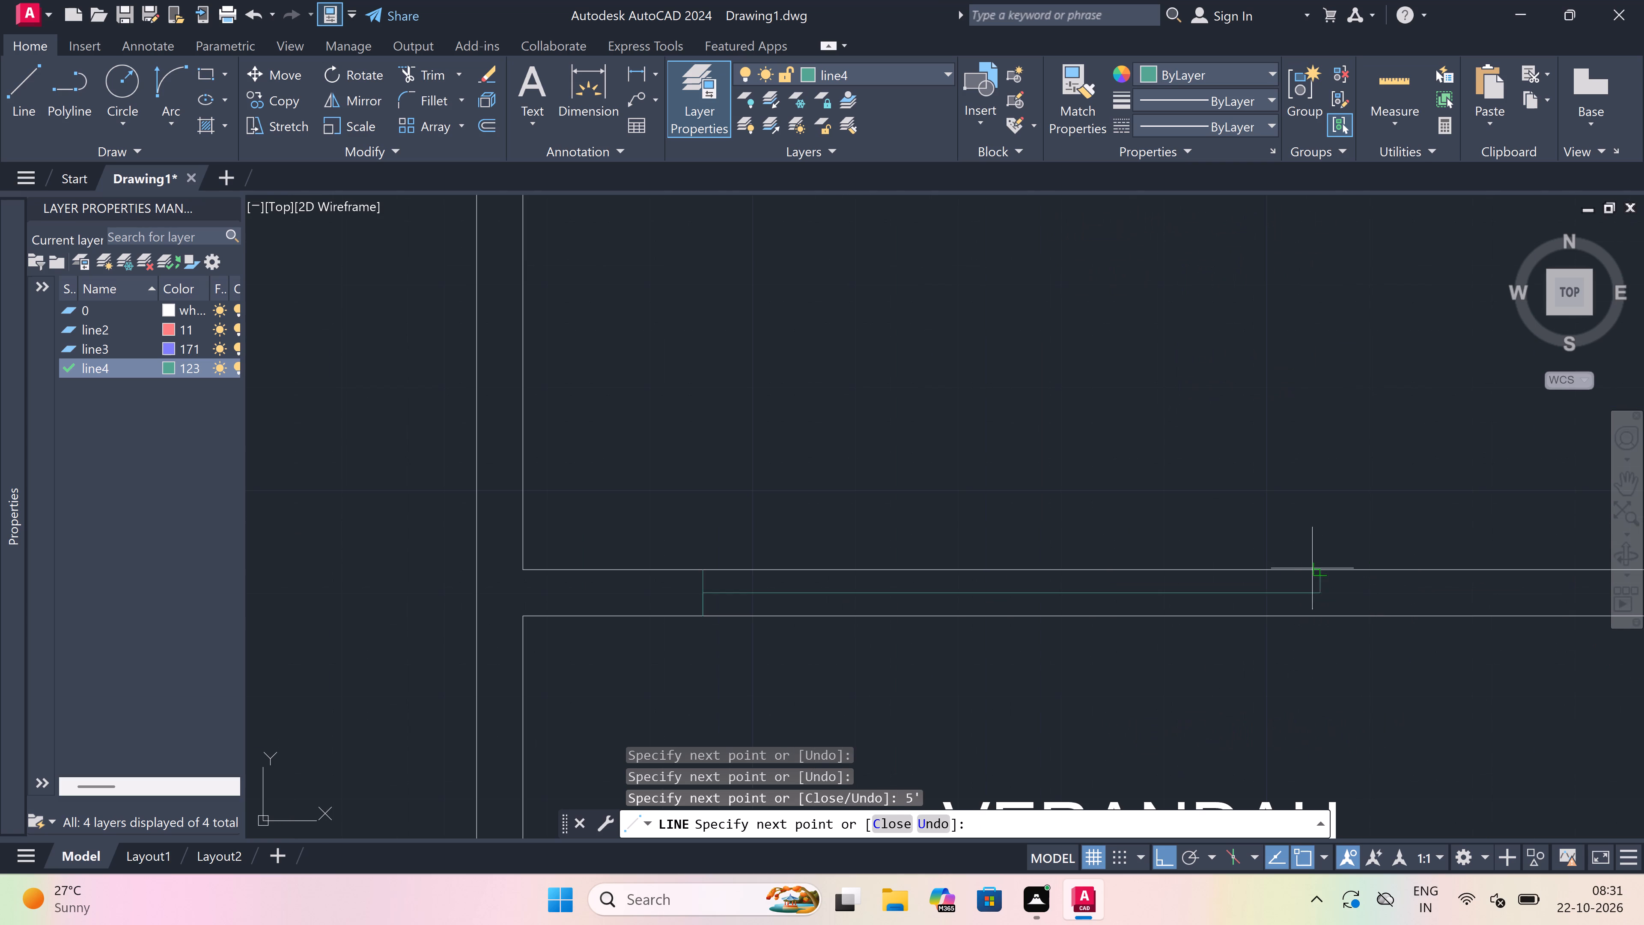
{"action": "left_click", "coordinate": [1320, 570]}
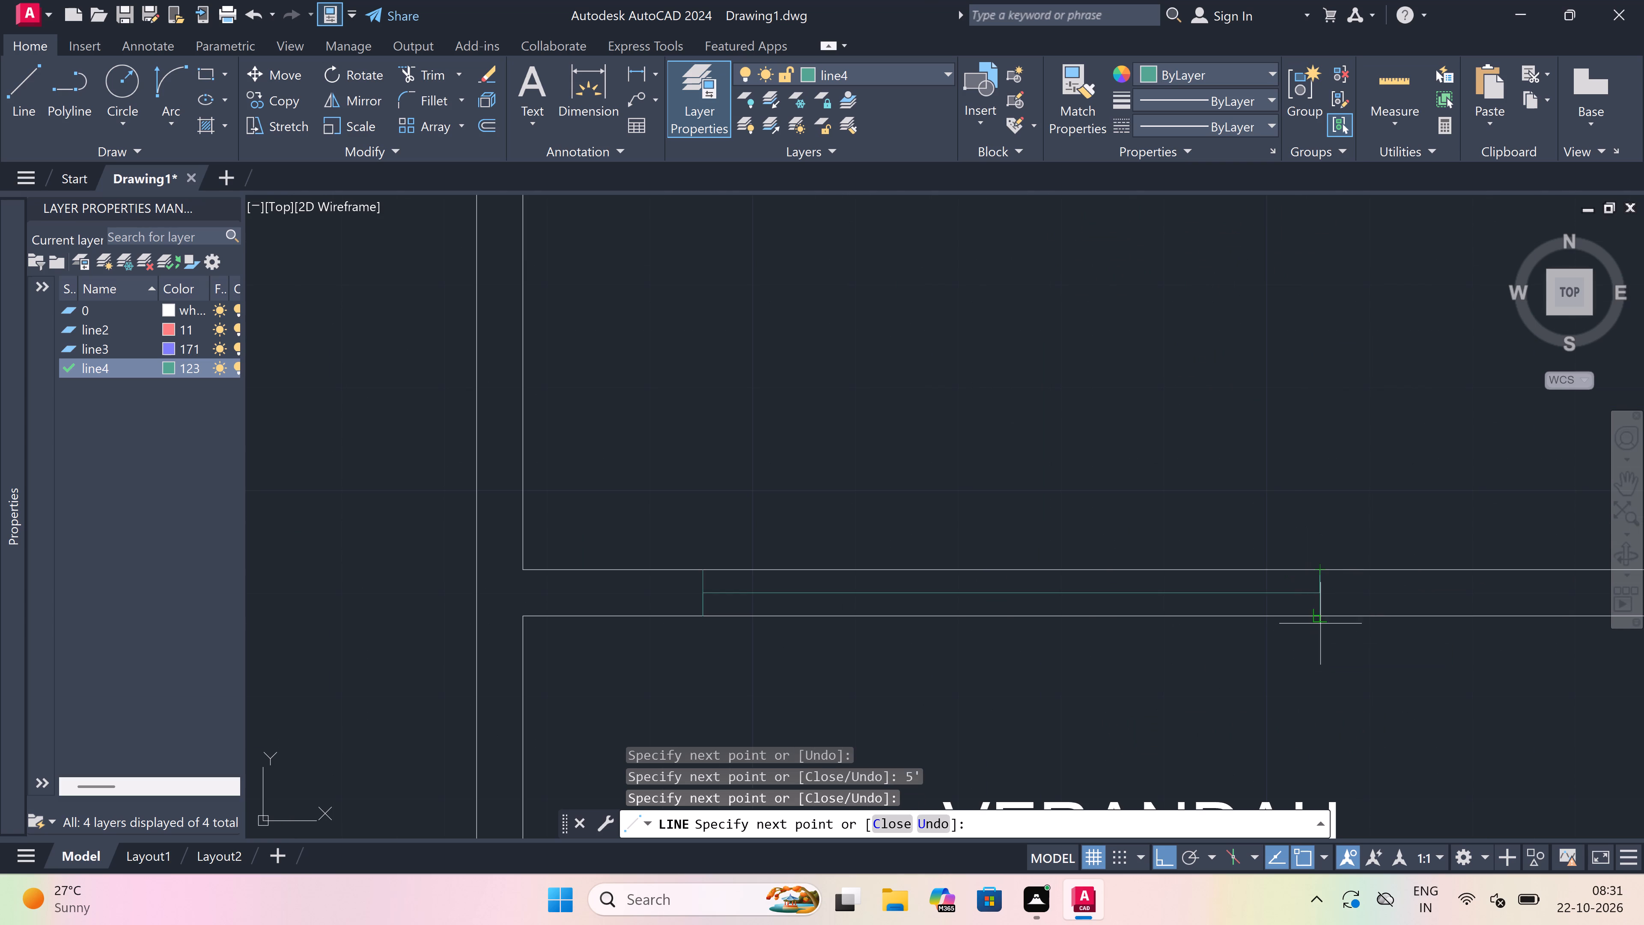
{"action": "left_click", "coordinate": [1323, 614]}
{"action": "key", "text": "Escape"}
Trim both wall lines between the end lines of the 5' window separating the left bedroom and verandah.
{"action": "type", "text": "tr"}
{"action": "key", "text": "space"}
{"action": "left_click", "coordinate": [1268, 611]}
{"action": "left_click", "coordinate": [1249, 646]}
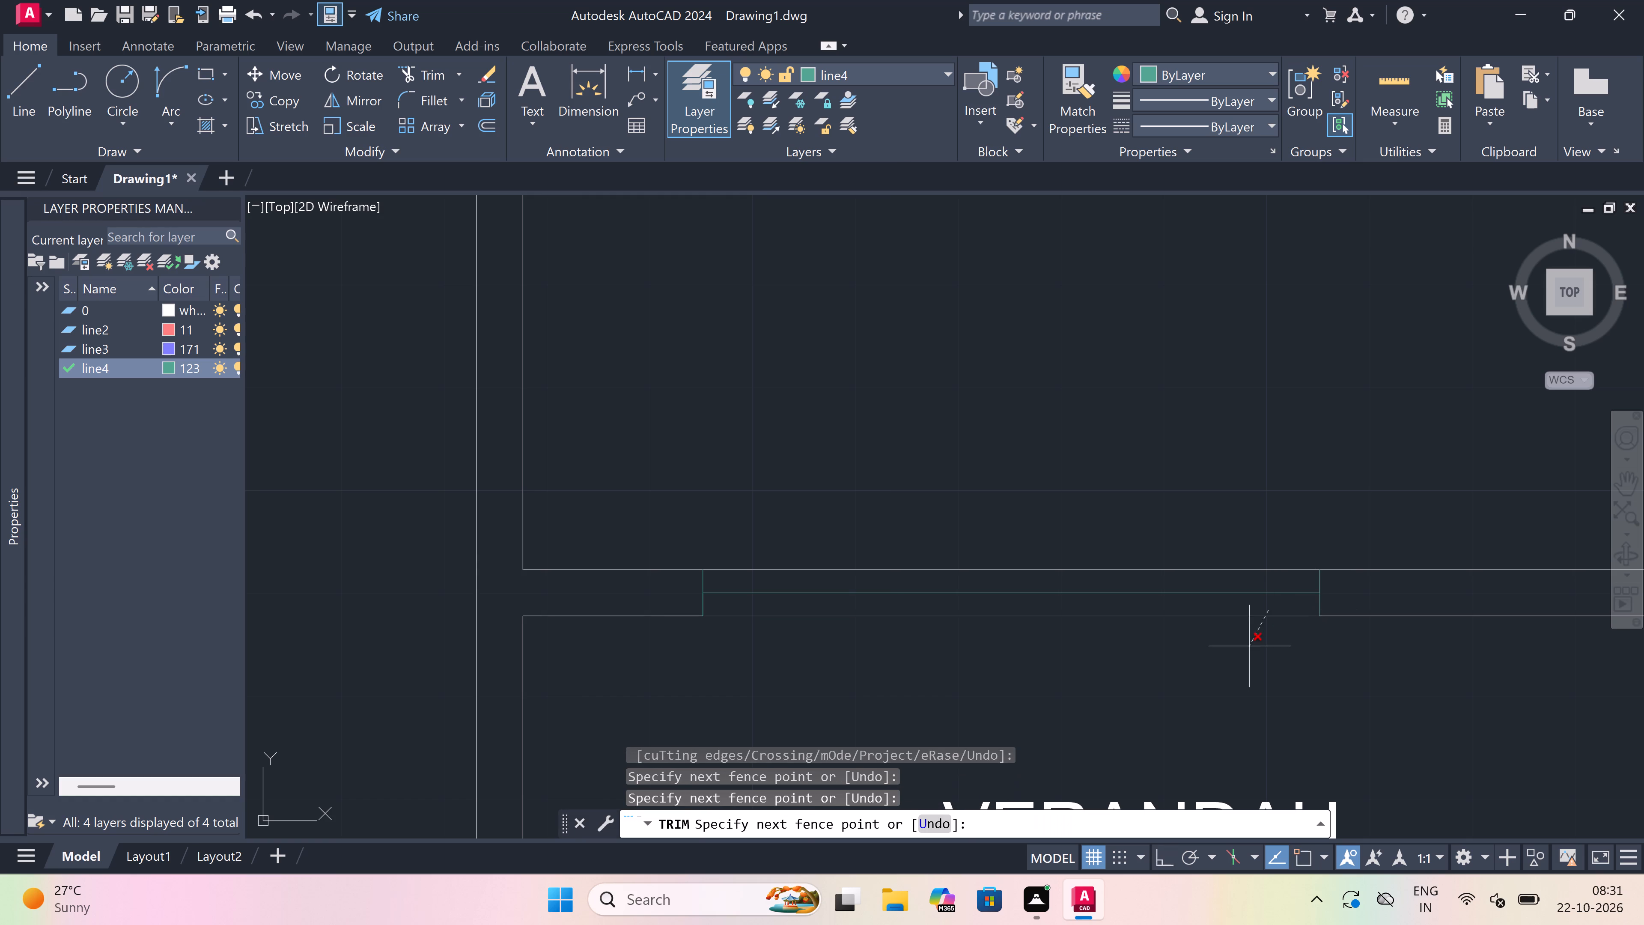
{"action": "left_click", "coordinate": [1272, 559]}
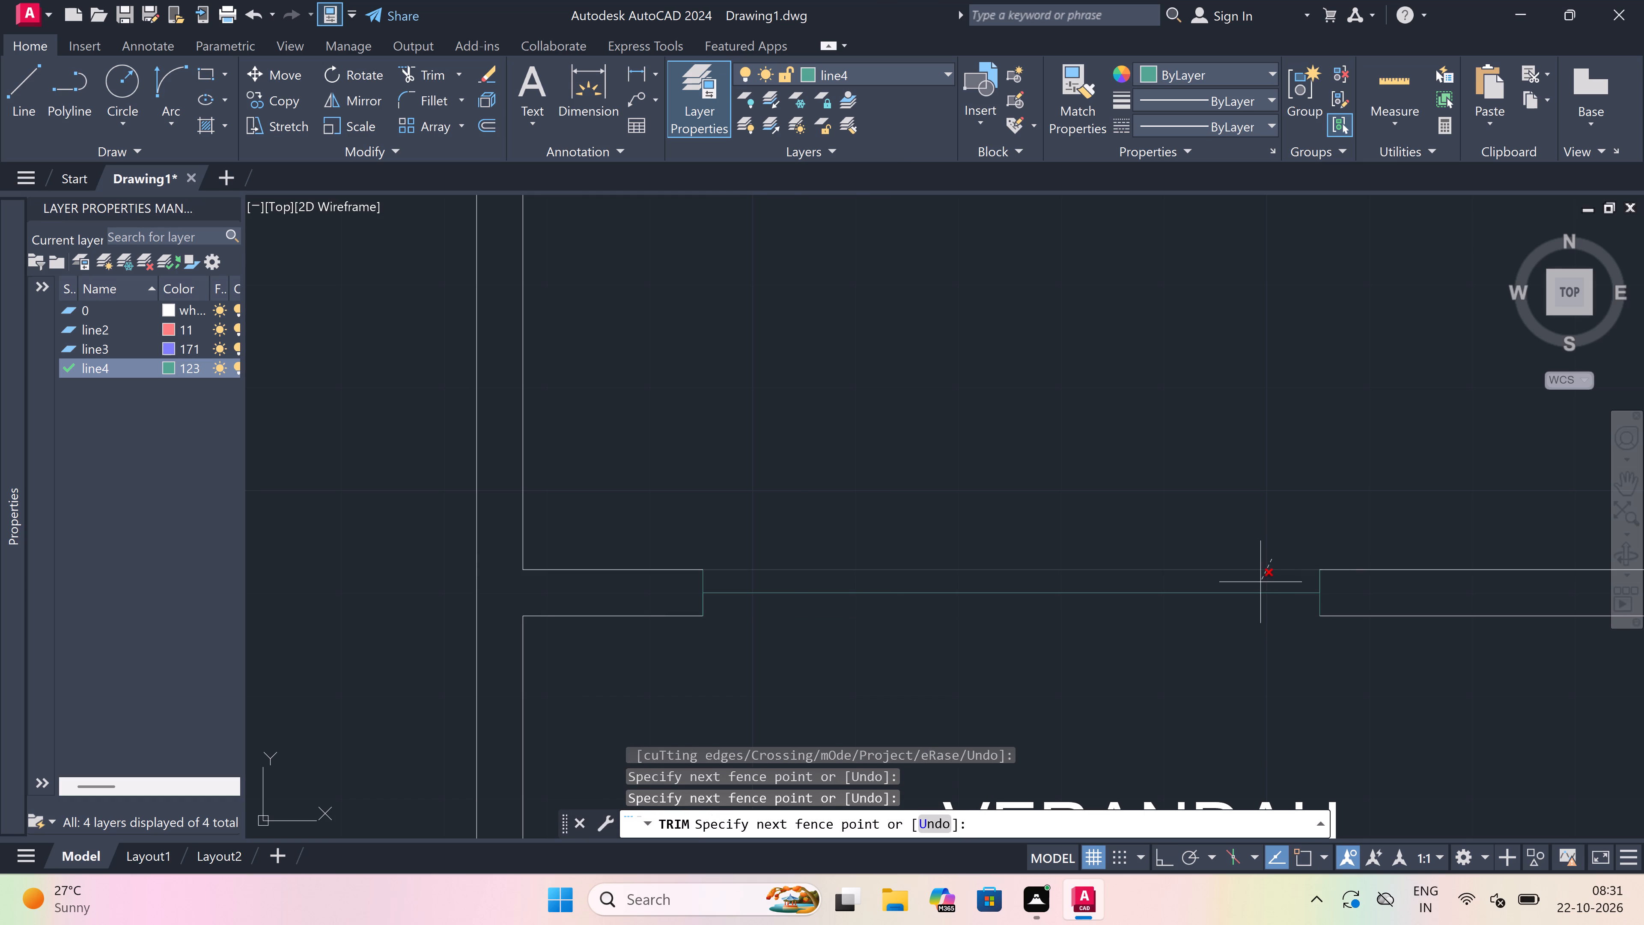
{"action": "left_click", "coordinate": [1260, 580]}
{"action": "key", "text": "Escape"}
Draw the bedroom-side and verandah-side window lines across the 5' opening in the left bedroom's verandah wall.
{"action": "key", "text": "l"}
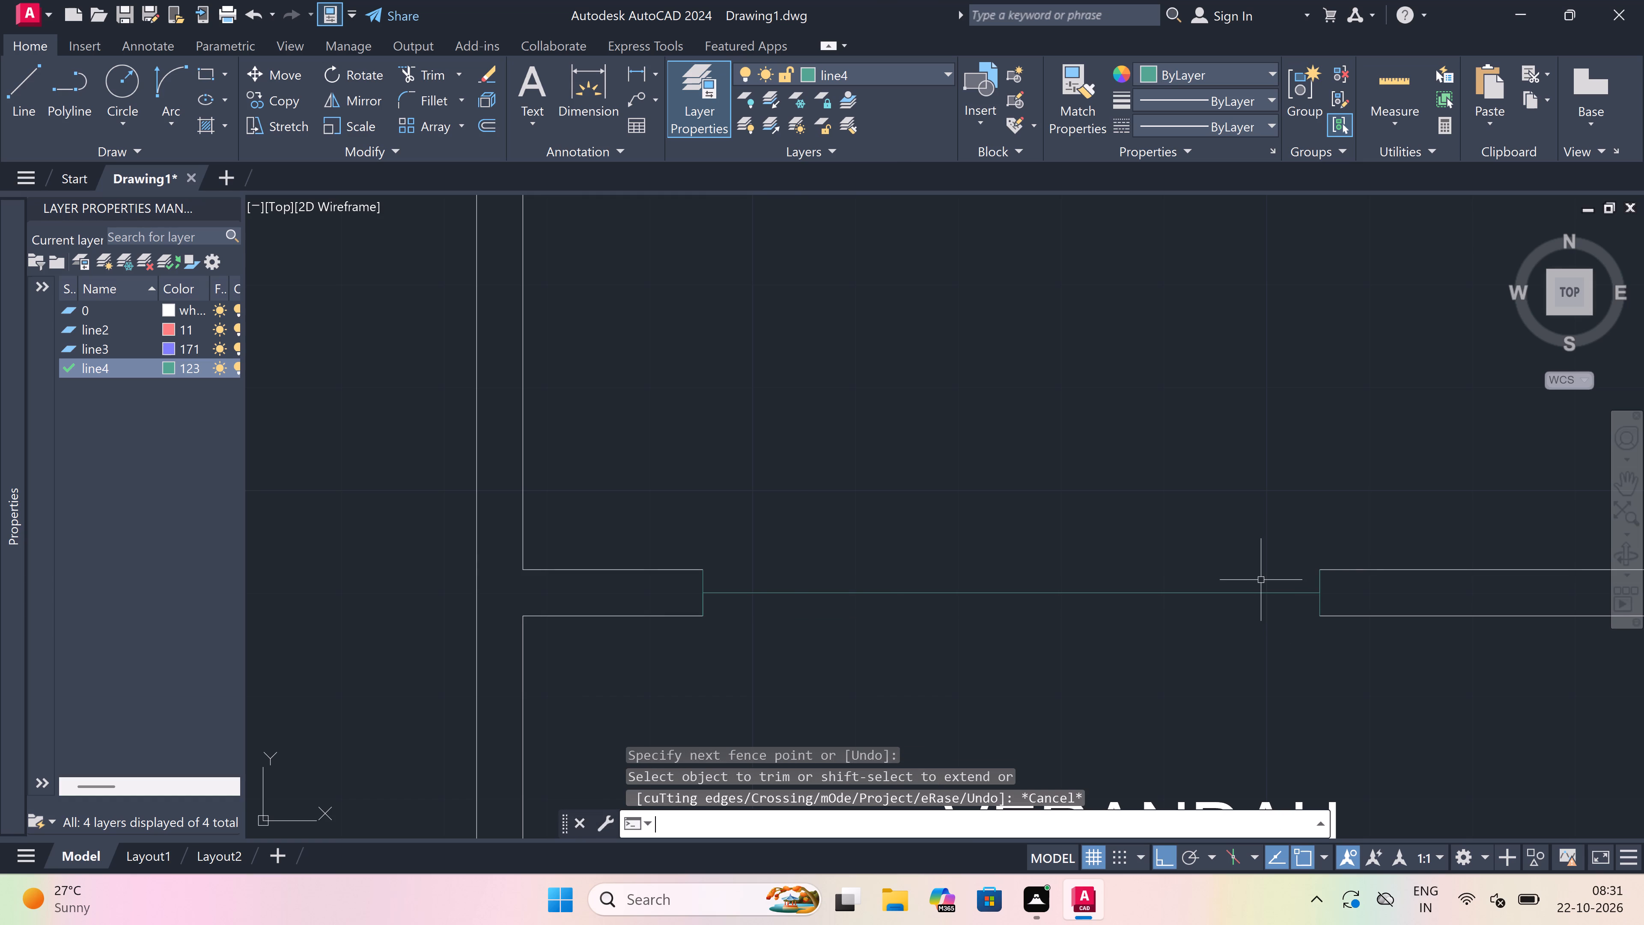
{"action": "key", "text": "space"}
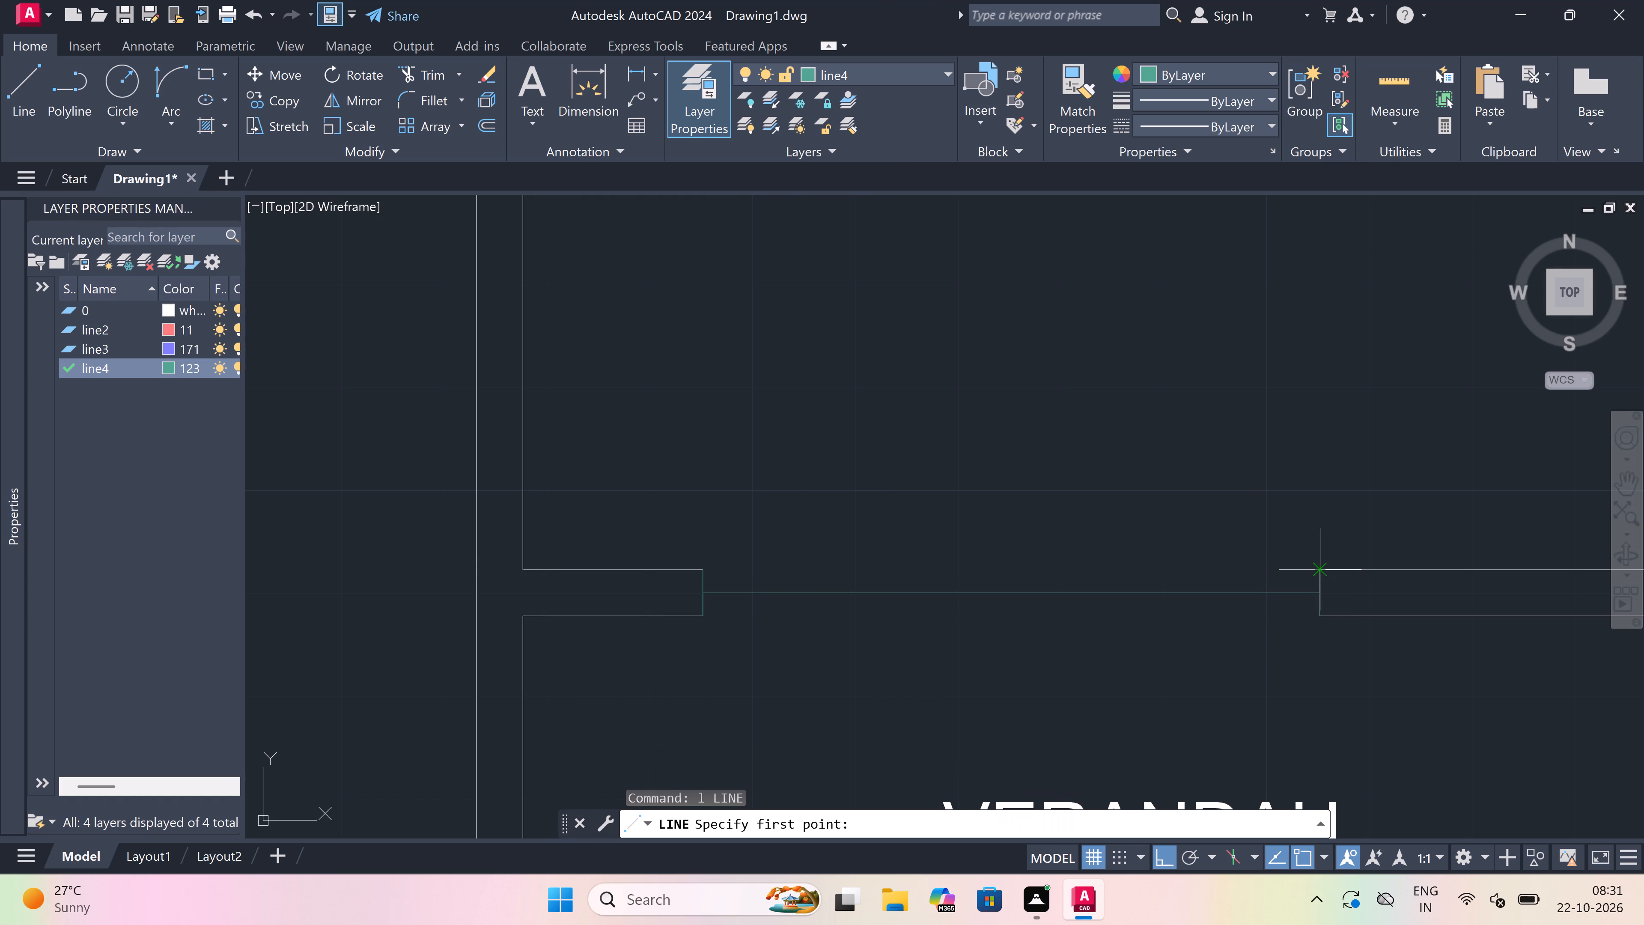
{"action": "left_click", "coordinate": [1326, 573]}
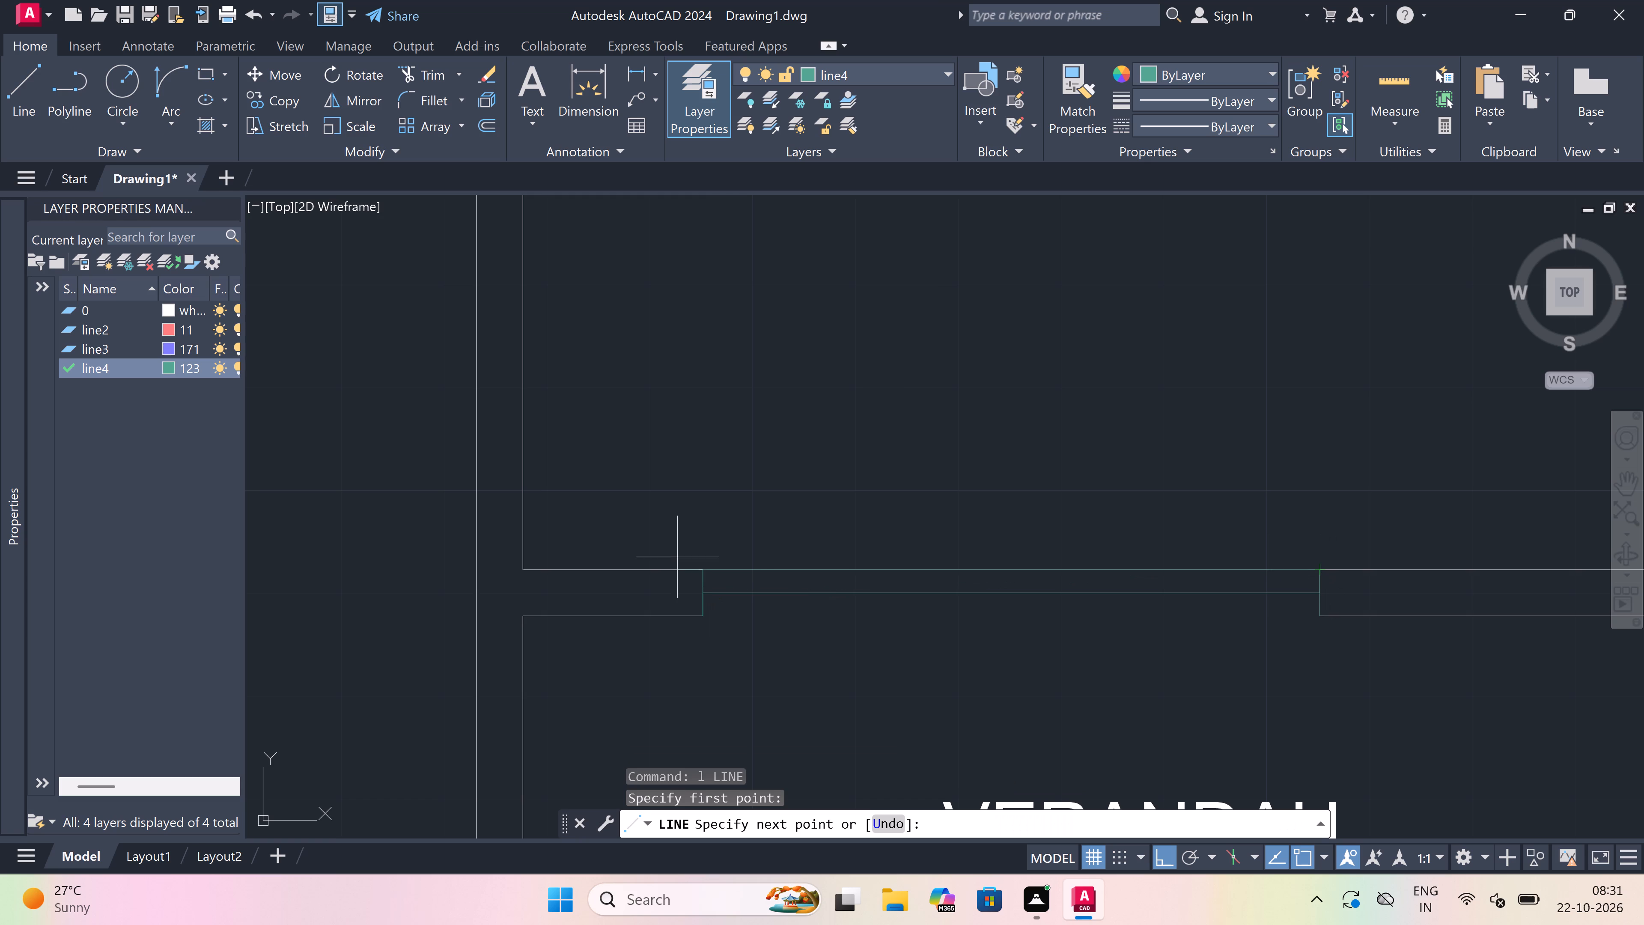
{"action": "left_click", "coordinate": [705, 576]}
{"action": "key", "text": "Escape"}
{"action": "key", "text": "space"}
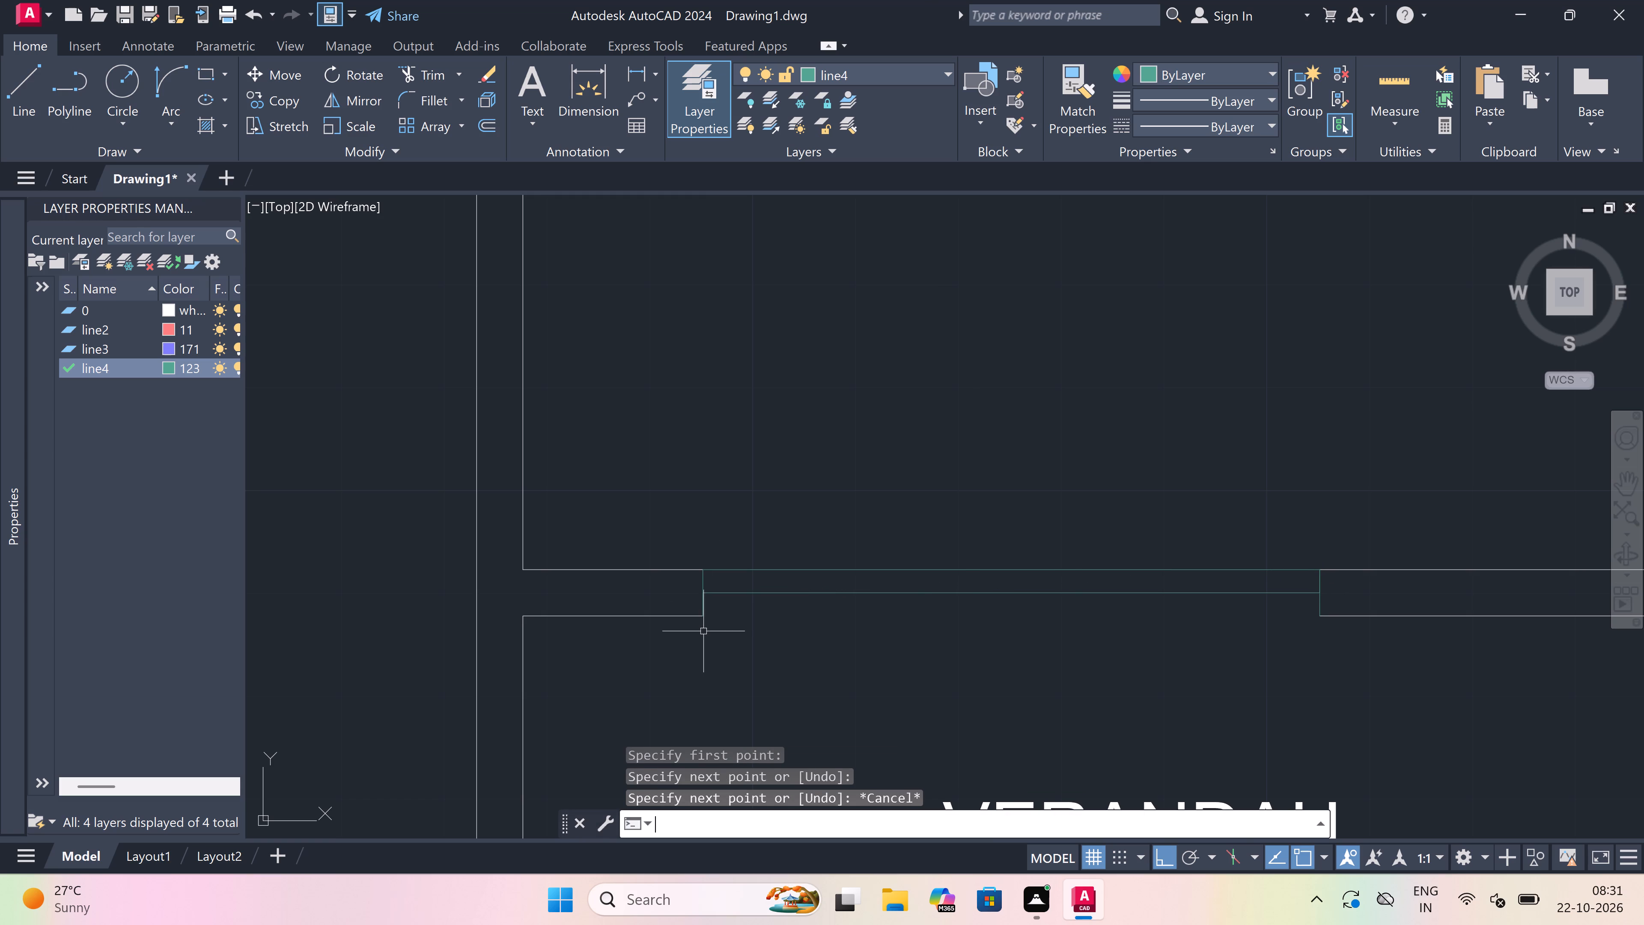
{"action": "left_click", "coordinate": [705, 623]}
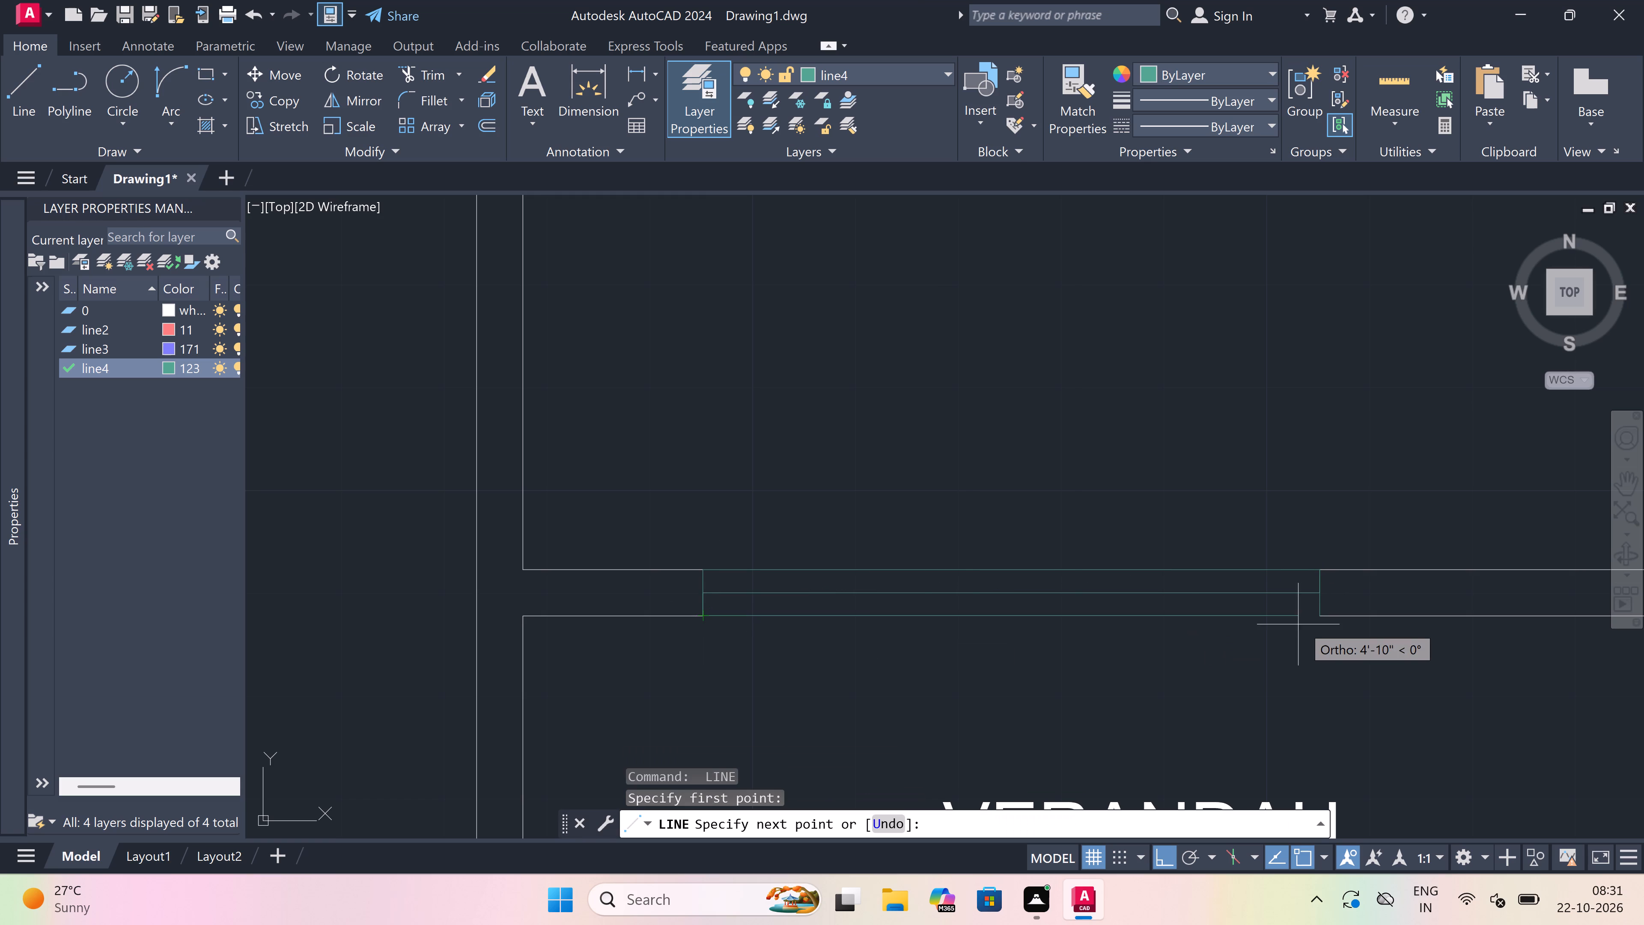
{"action": "double_click", "coordinate": [1317, 615]}
{"action": "key", "text": "Escape"}
{"action": "scroll", "coordinate": [951, 656], "scroll_direction": "down", "scroll_amount": 4}
{"action": "scroll", "coordinate": [837, 512], "scroll_direction": "up", "scroll_amount": 1}
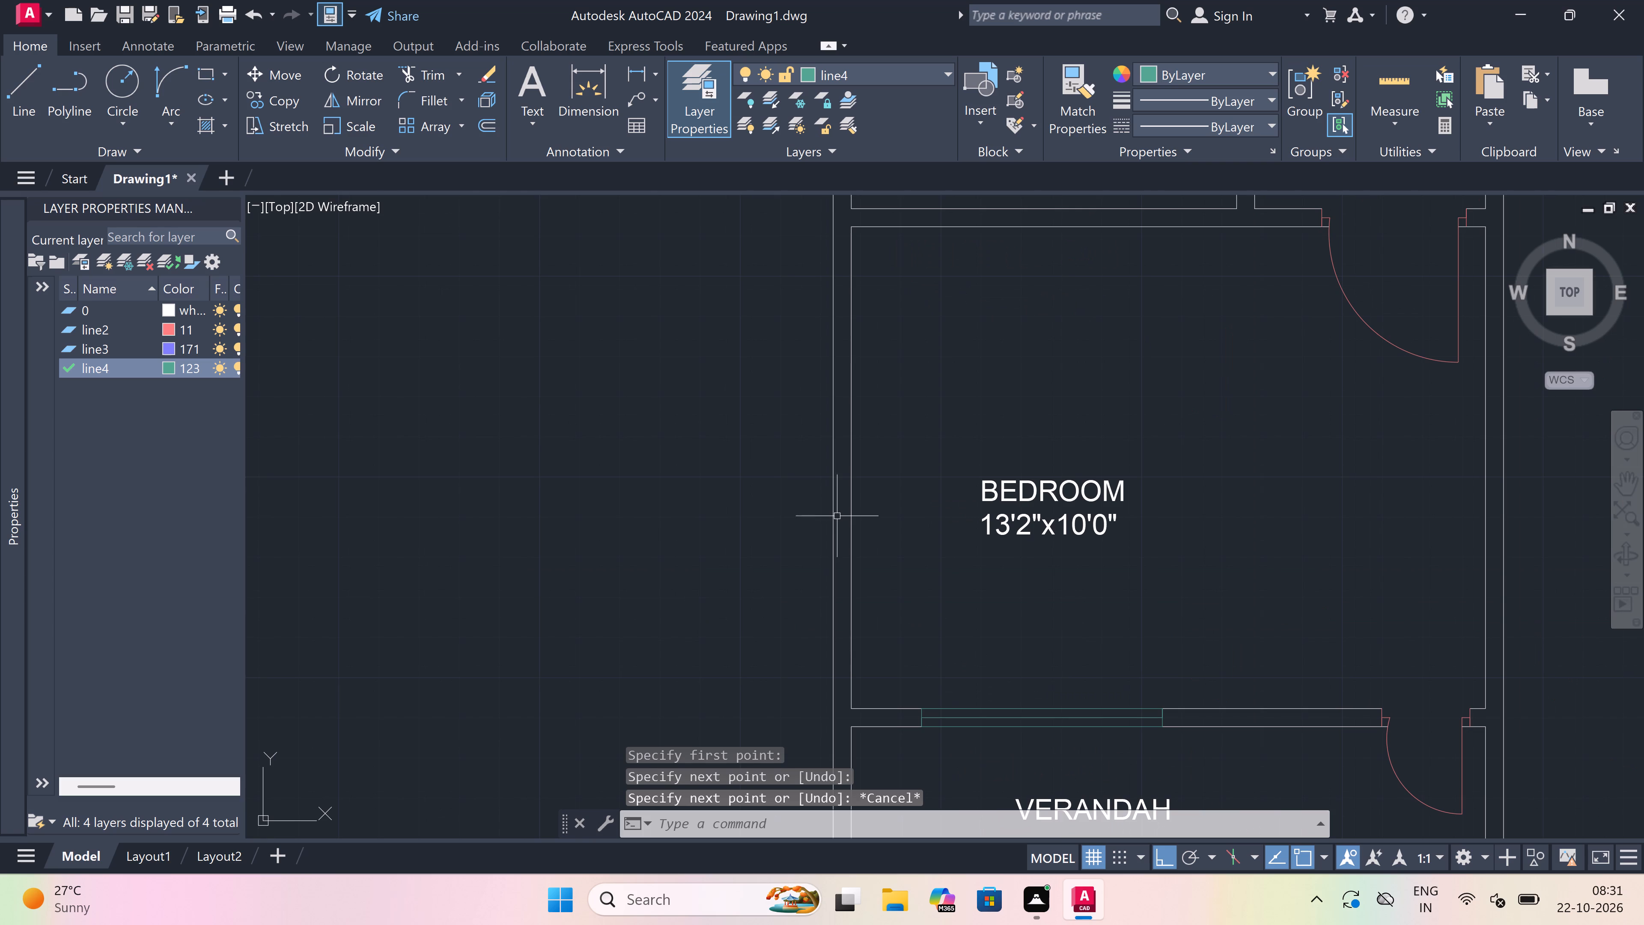
Draw a window in the left 13'2"x10'0" bedroom's outer wall, with a 5' centre line and end lines across the wall.
{"action": "key", "text": "space"}
{"action": "left_click", "coordinate": [834, 556]}
{"action": "scroll", "coordinate": [842, 550], "scroll_direction": "up", "scroll_amount": 4}
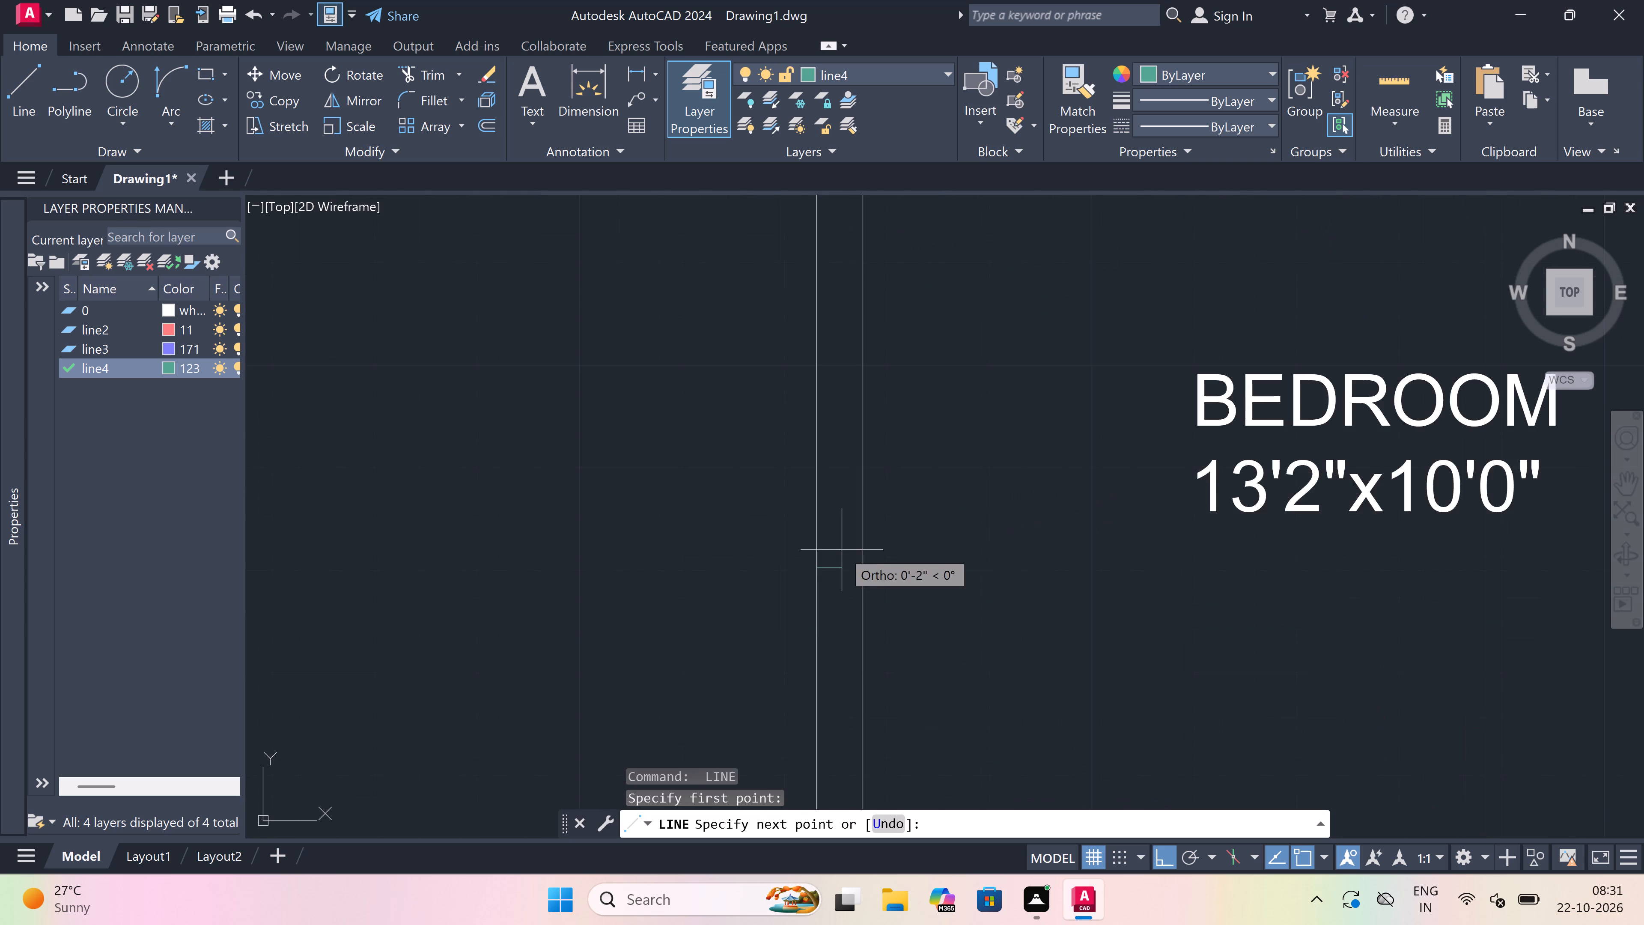
{"action": "left_click", "coordinate": [873, 584]}
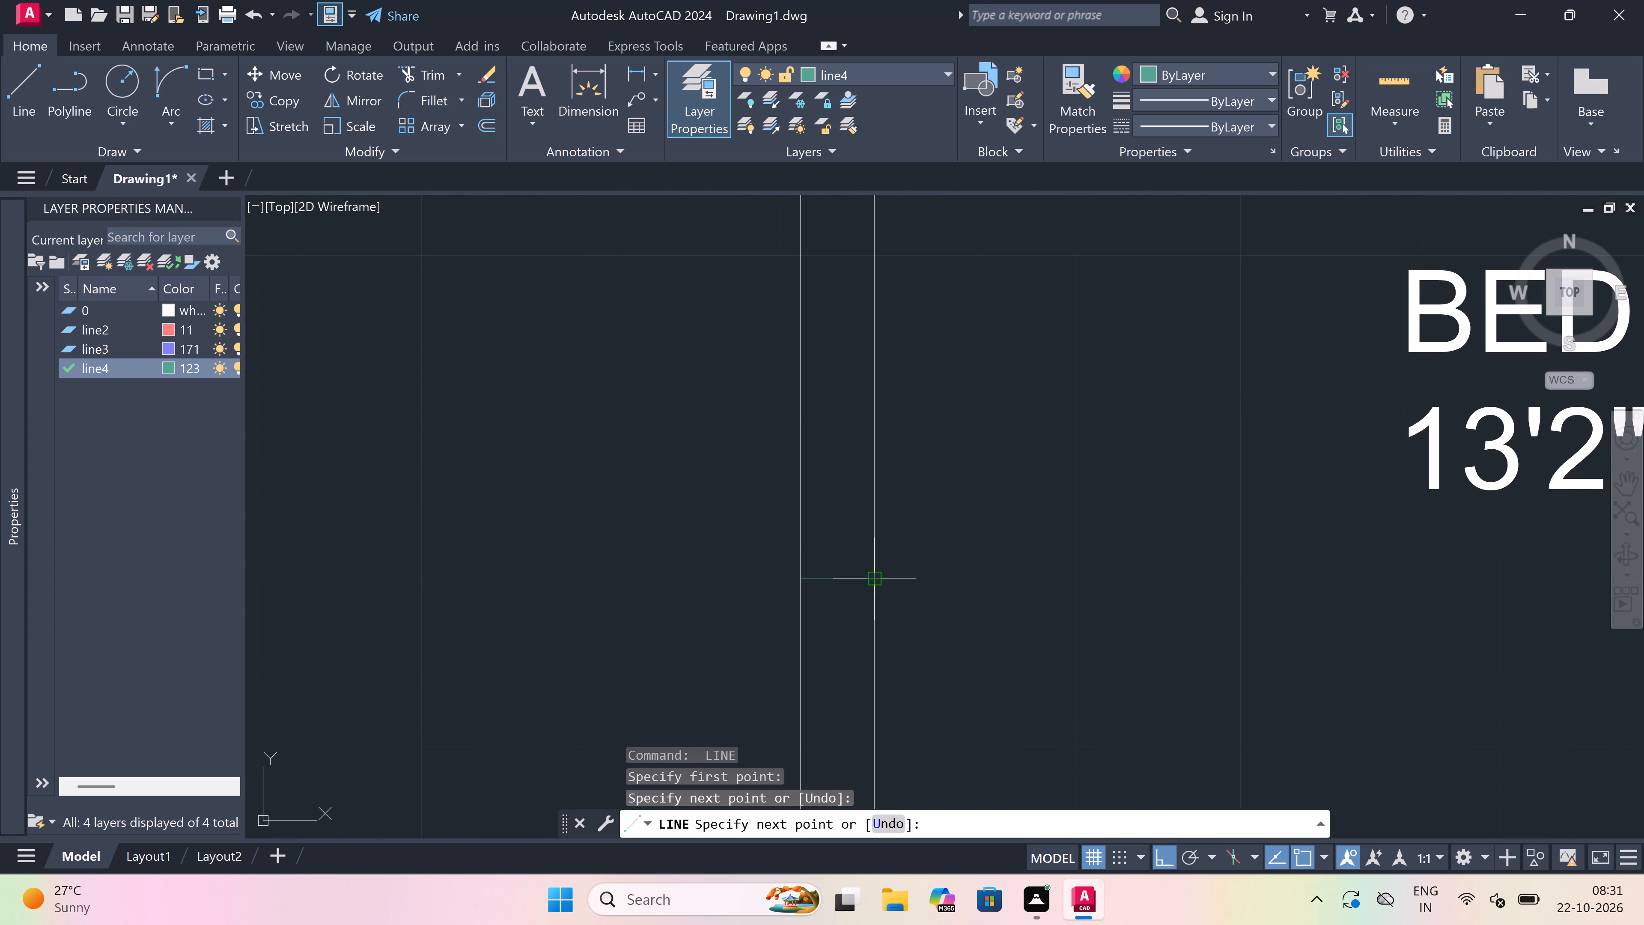
{"action": "left_click", "coordinate": [842, 573]}
{"action": "scroll", "coordinate": [842, 572], "scroll_direction": "down", "scroll_amount": 4}
{"action": "scroll", "coordinate": [834, 394], "scroll_direction": "up", "scroll_amount": 2}
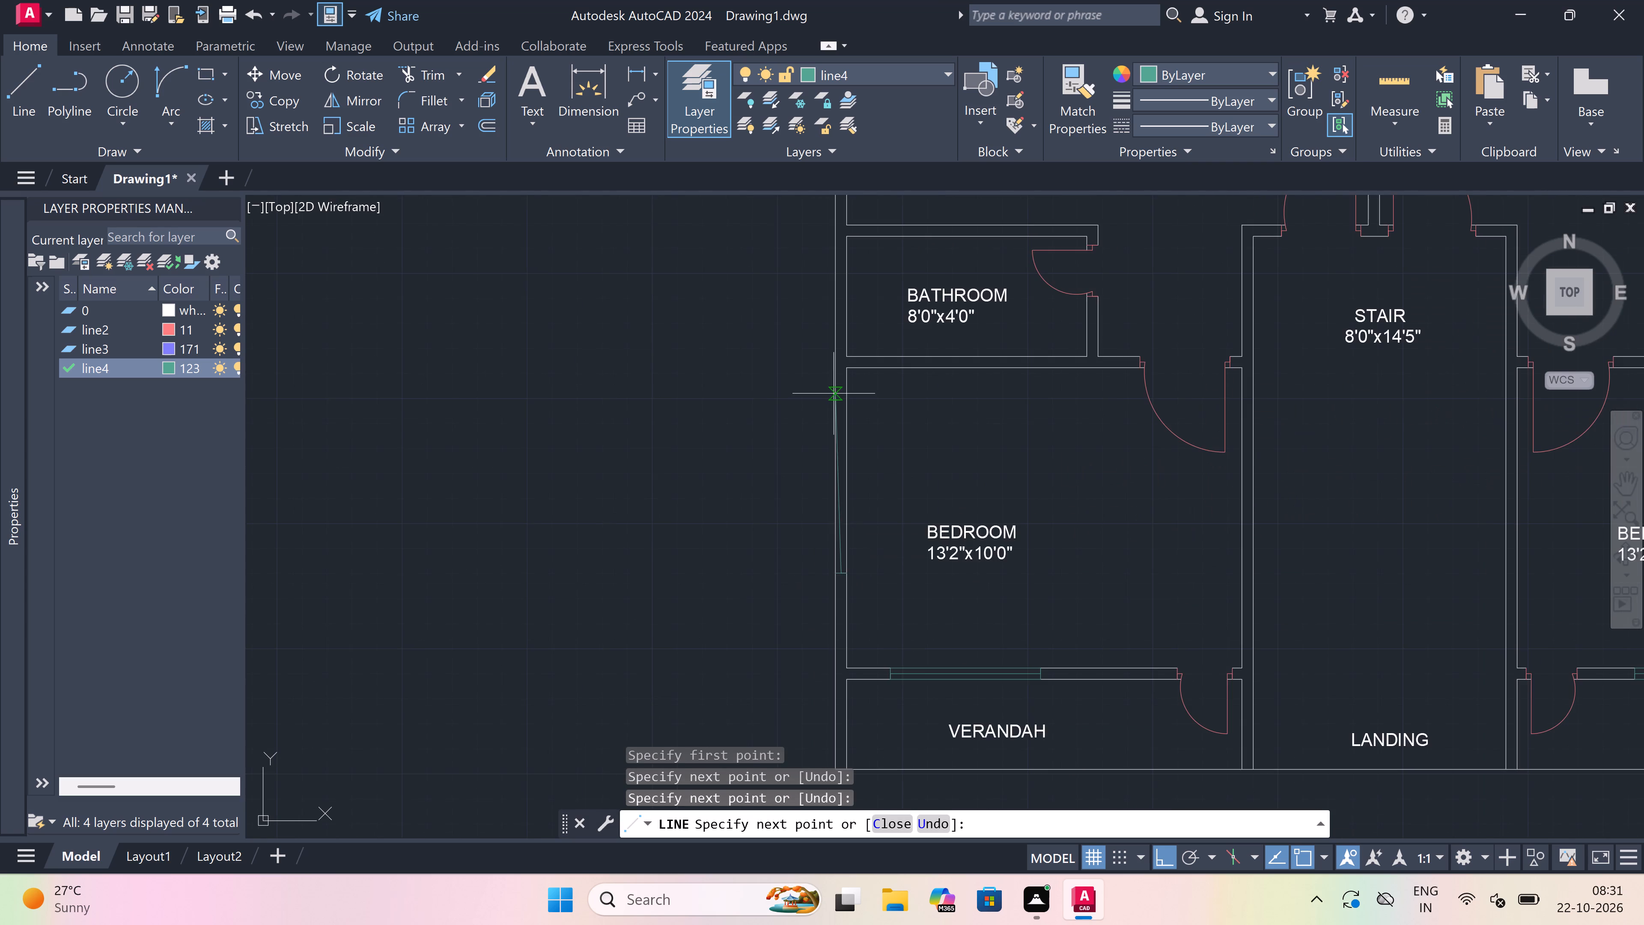
{"action": "scroll", "coordinate": [834, 394], "scroll_direction": "up", "scroll_amount": 2}
{"action": "type", "text": "5'"}
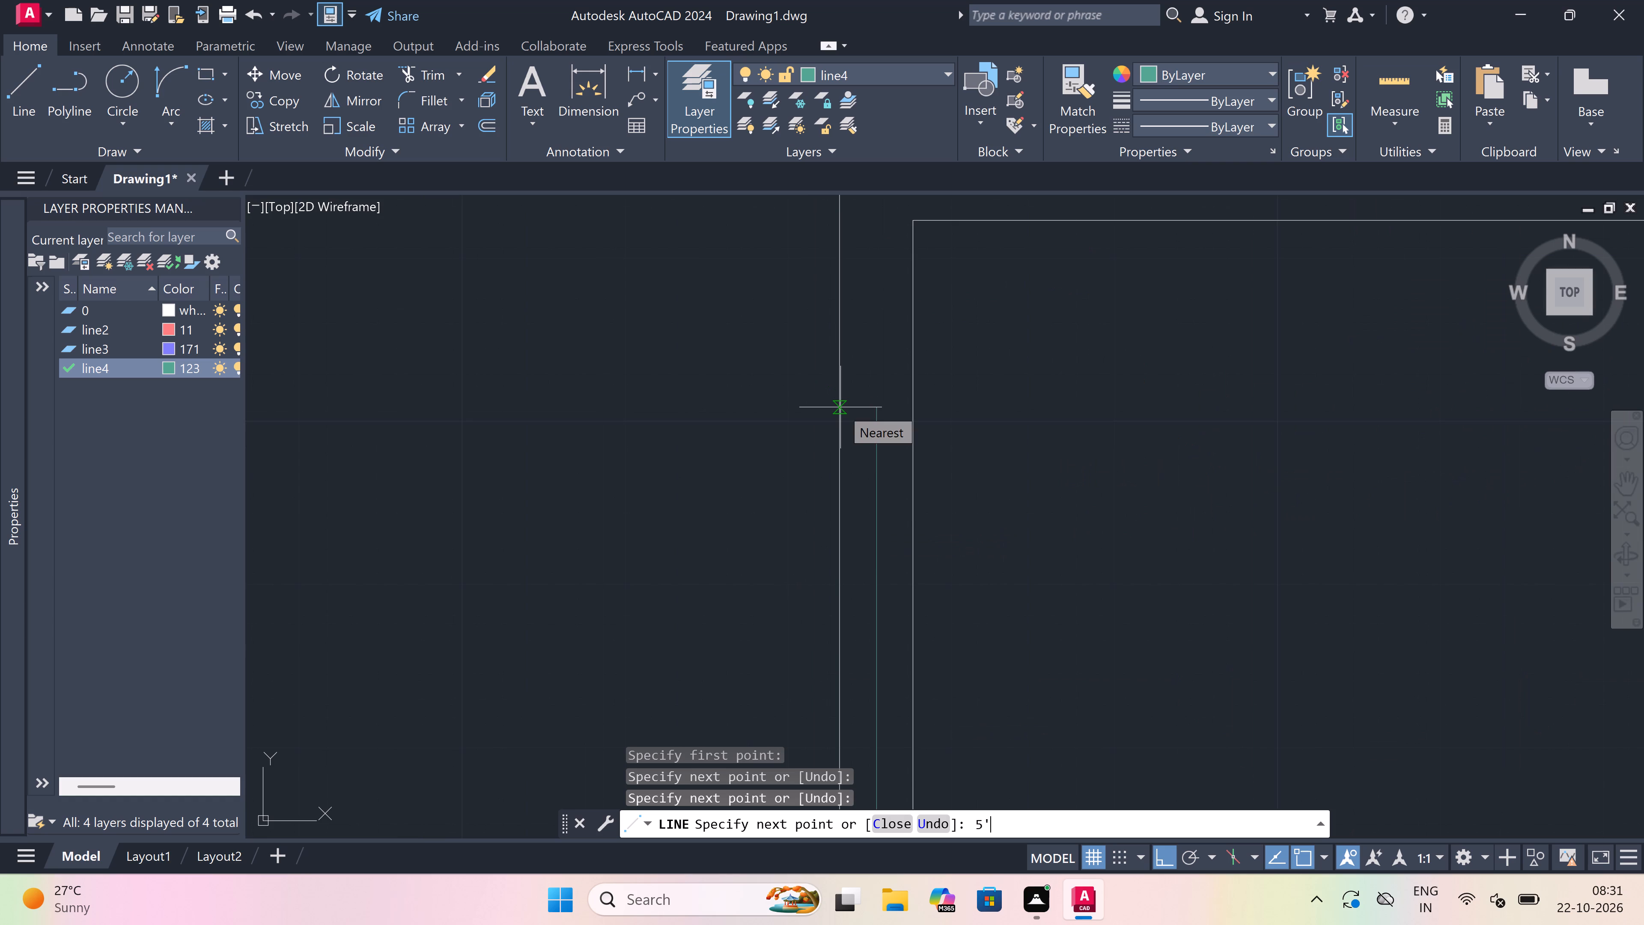
{"action": "key", "text": "space"}
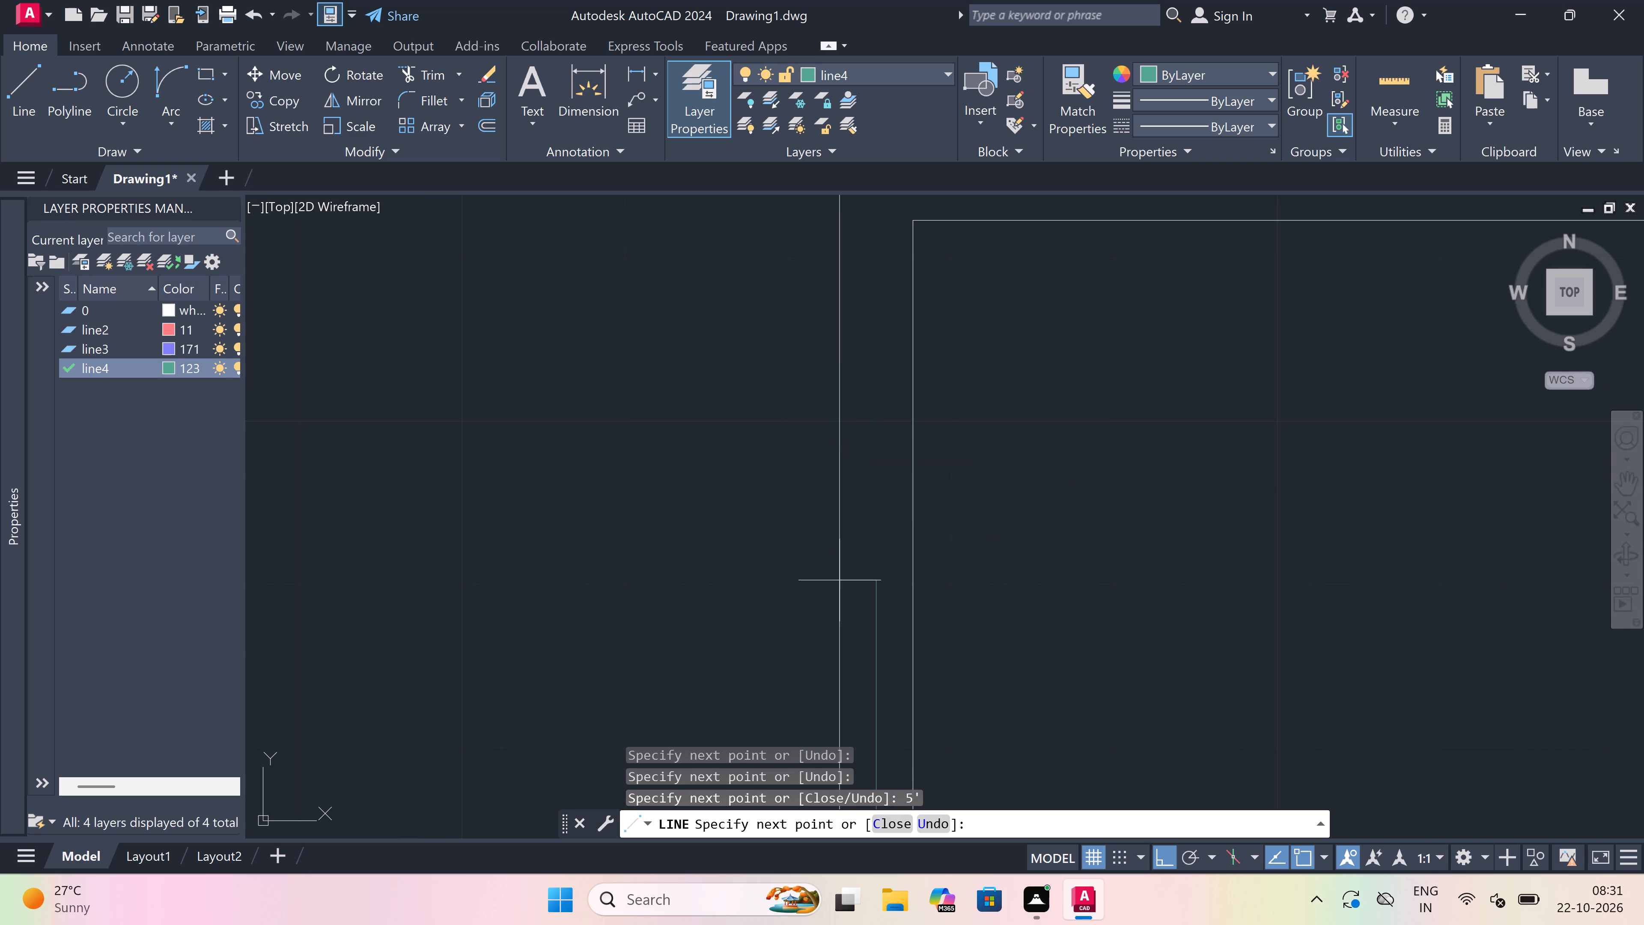
{"action": "double_click", "coordinate": [844, 586]}
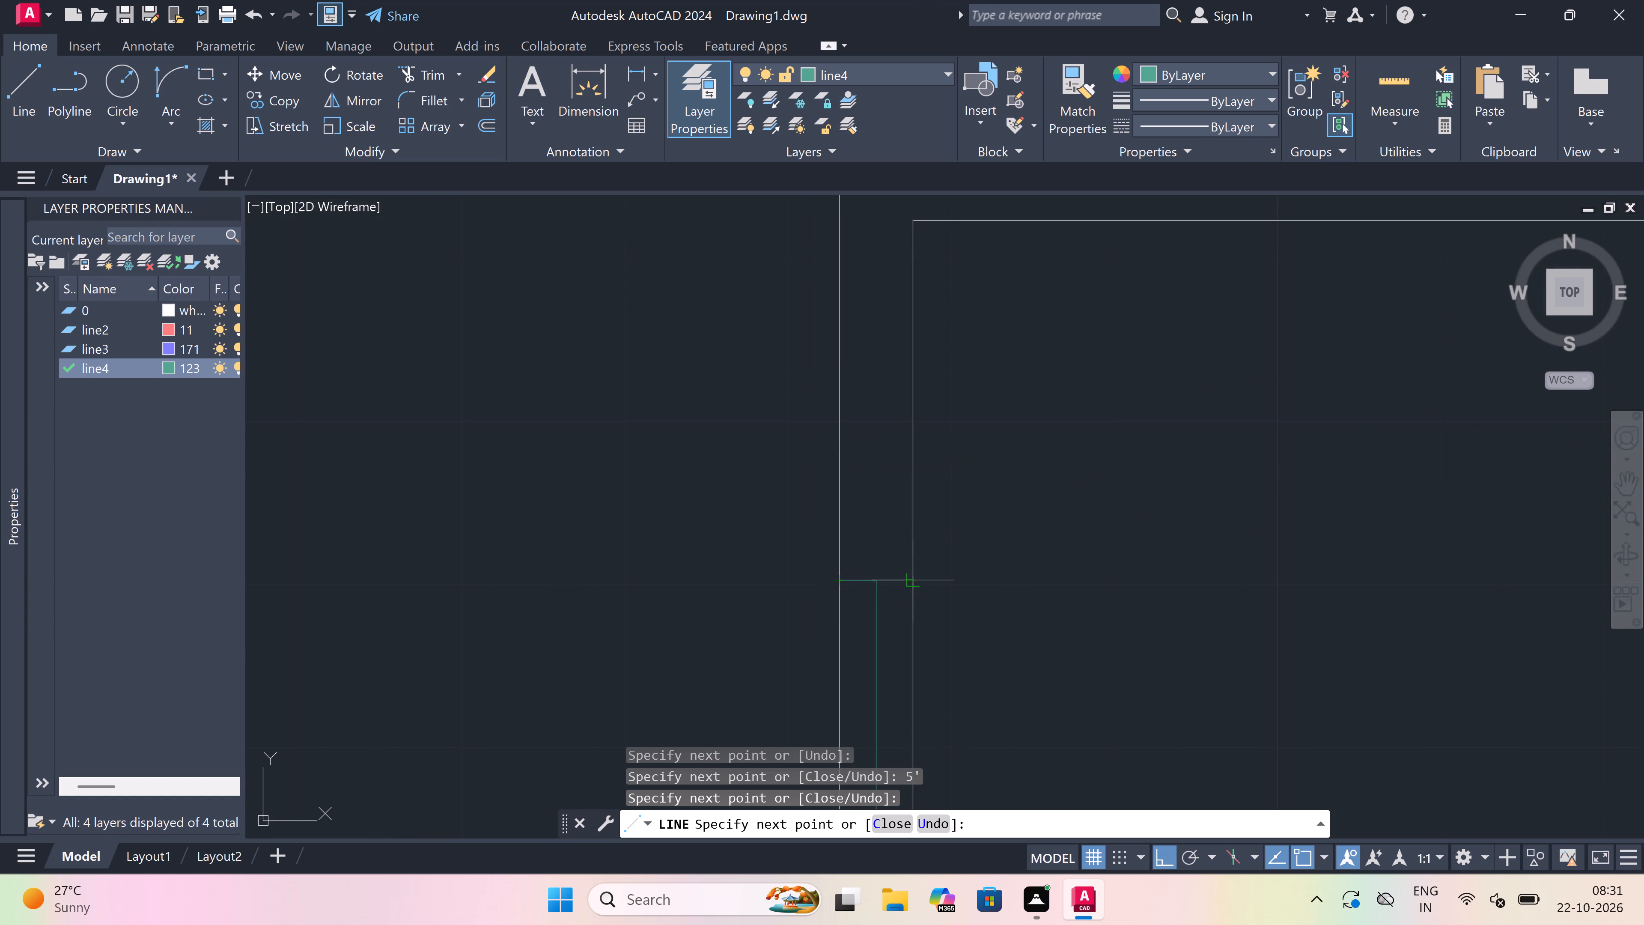
{"action": "left_click", "coordinate": [908, 579]}
{"action": "key", "text": "Escape"}
{"action": "scroll", "coordinate": [1023, 486], "scroll_direction": "down", "scroll_amount": 4}
{"action": "scroll", "coordinate": [999, 586], "scroll_direction": "down", "scroll_amount": 2}
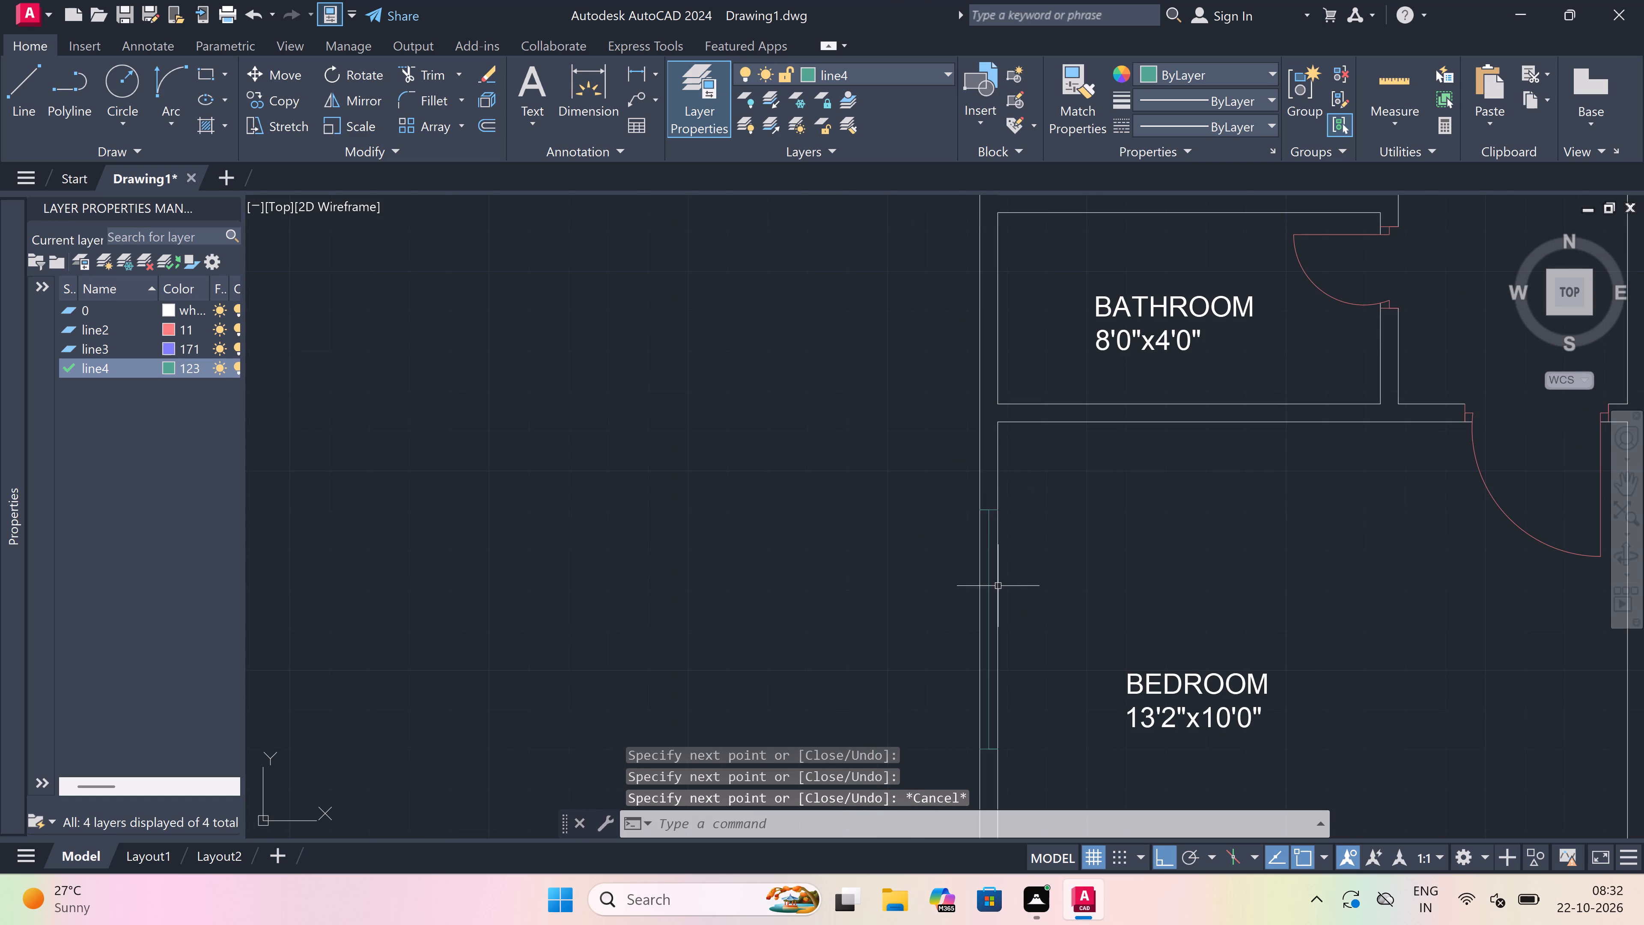
Trim both outer wall lines between the end lines of the left 13'2"x10'0" bedroom's 5' window.
{"action": "scroll", "coordinate": [1000, 617], "scroll_direction": "up", "scroll_amount": 3}
{"action": "key", "text": "t"}
{"action": "key", "text": "r"}
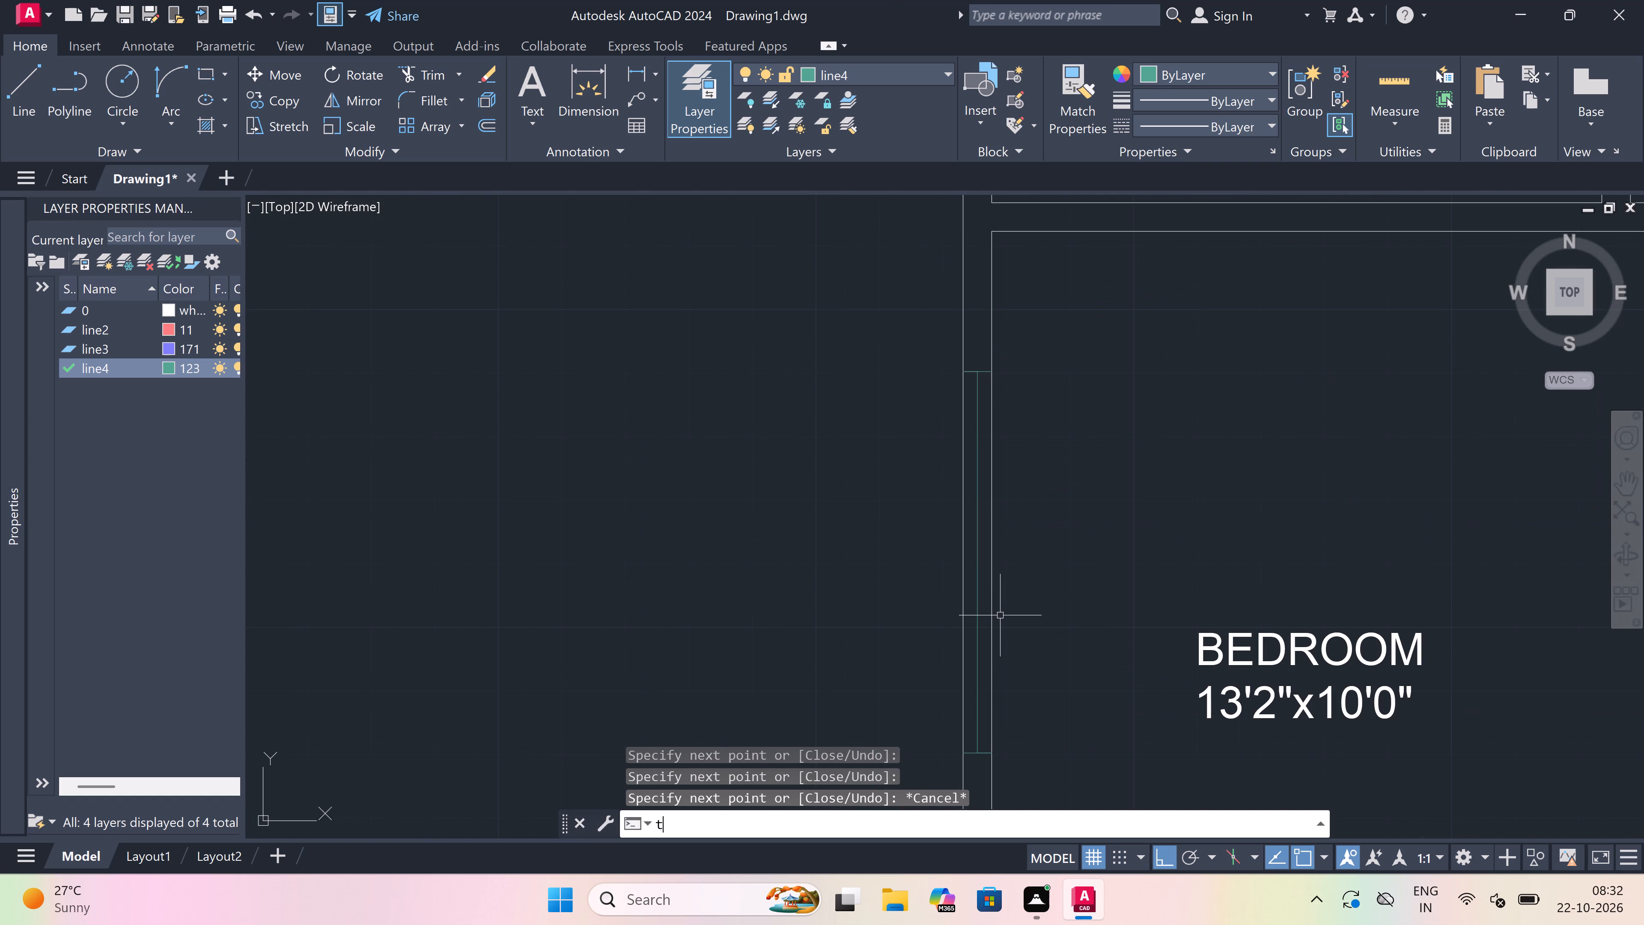
{"action": "key", "text": "space"}
{"action": "left_click", "coordinate": [991, 593]}
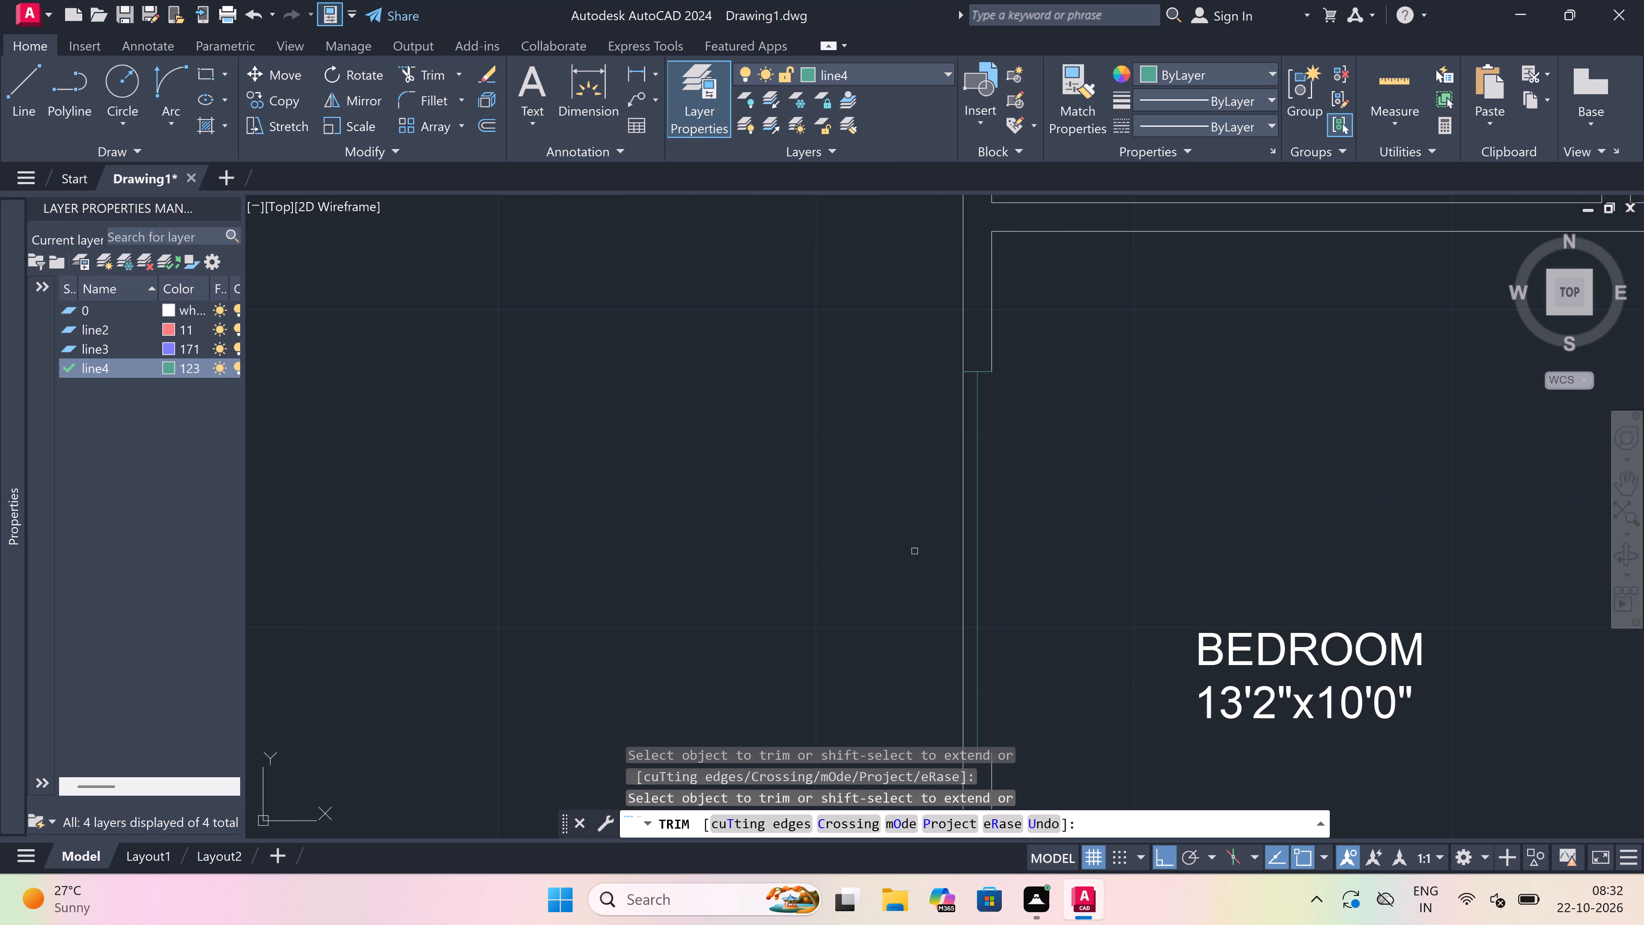
{"action": "left_click", "coordinate": [964, 526]}
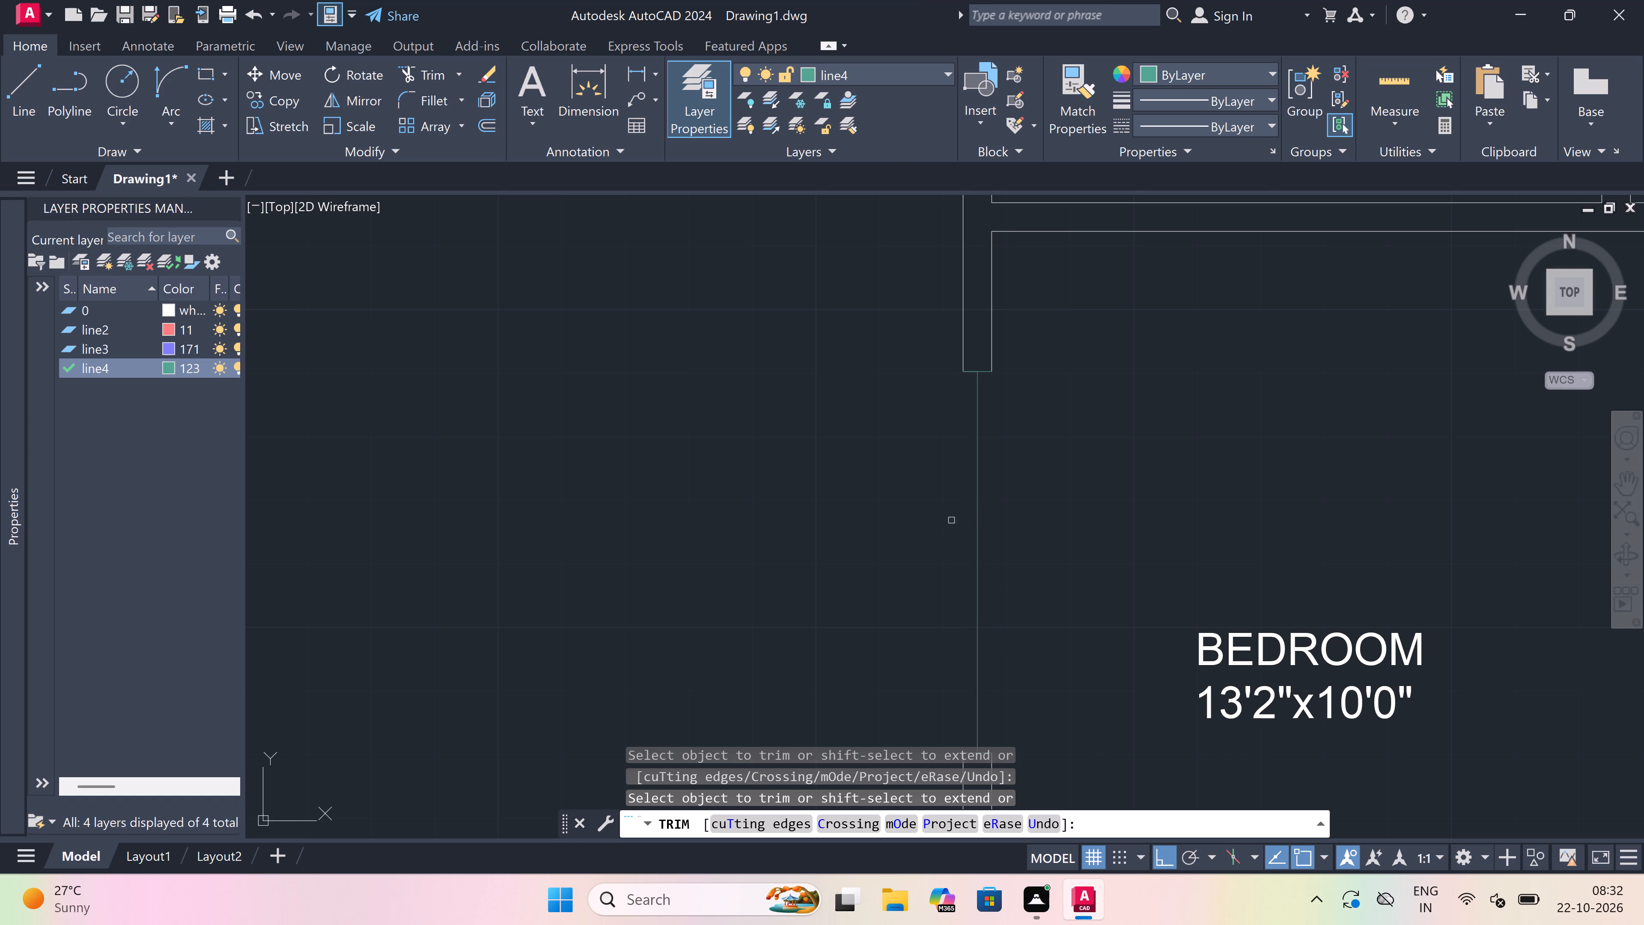
{"action": "scroll", "coordinate": [951, 519], "scroll_direction": "down", "scroll_amount": 2}
{"action": "key", "text": "Escape"}
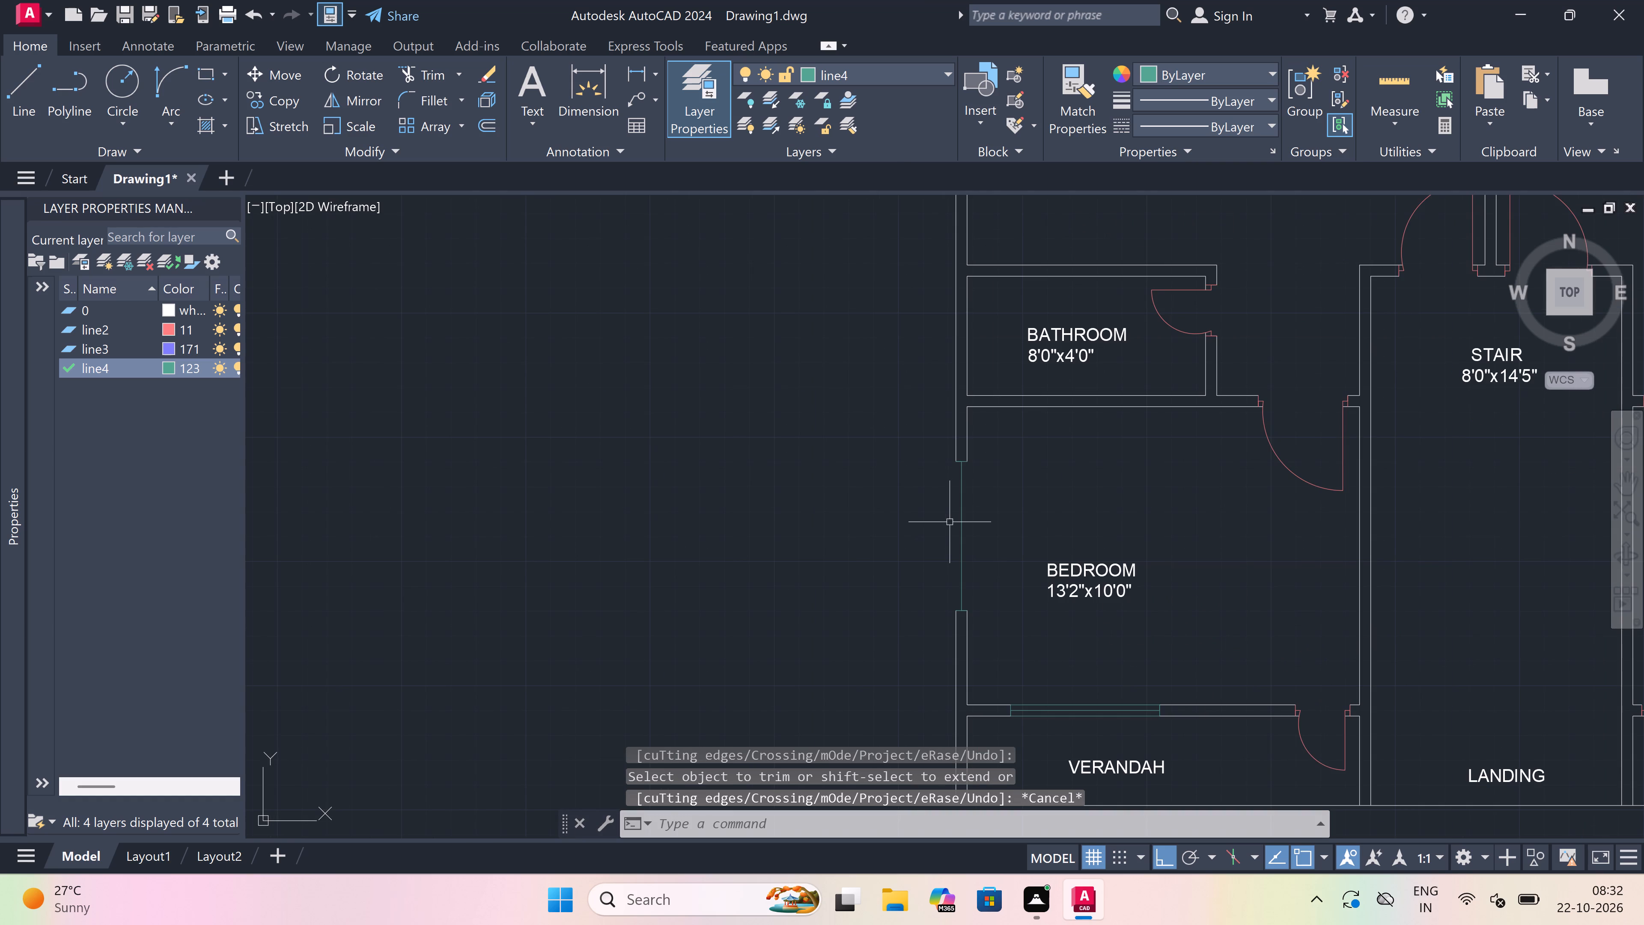
Draw the outer and inner window lines across the 5' opening in the left 13'2"x10'0" bedroom's outer wall.
{"action": "key", "text": "l"}
{"action": "key", "text": "space"}
{"action": "scroll", "coordinate": [955, 467], "scroll_direction": "up", "scroll_amount": 1}
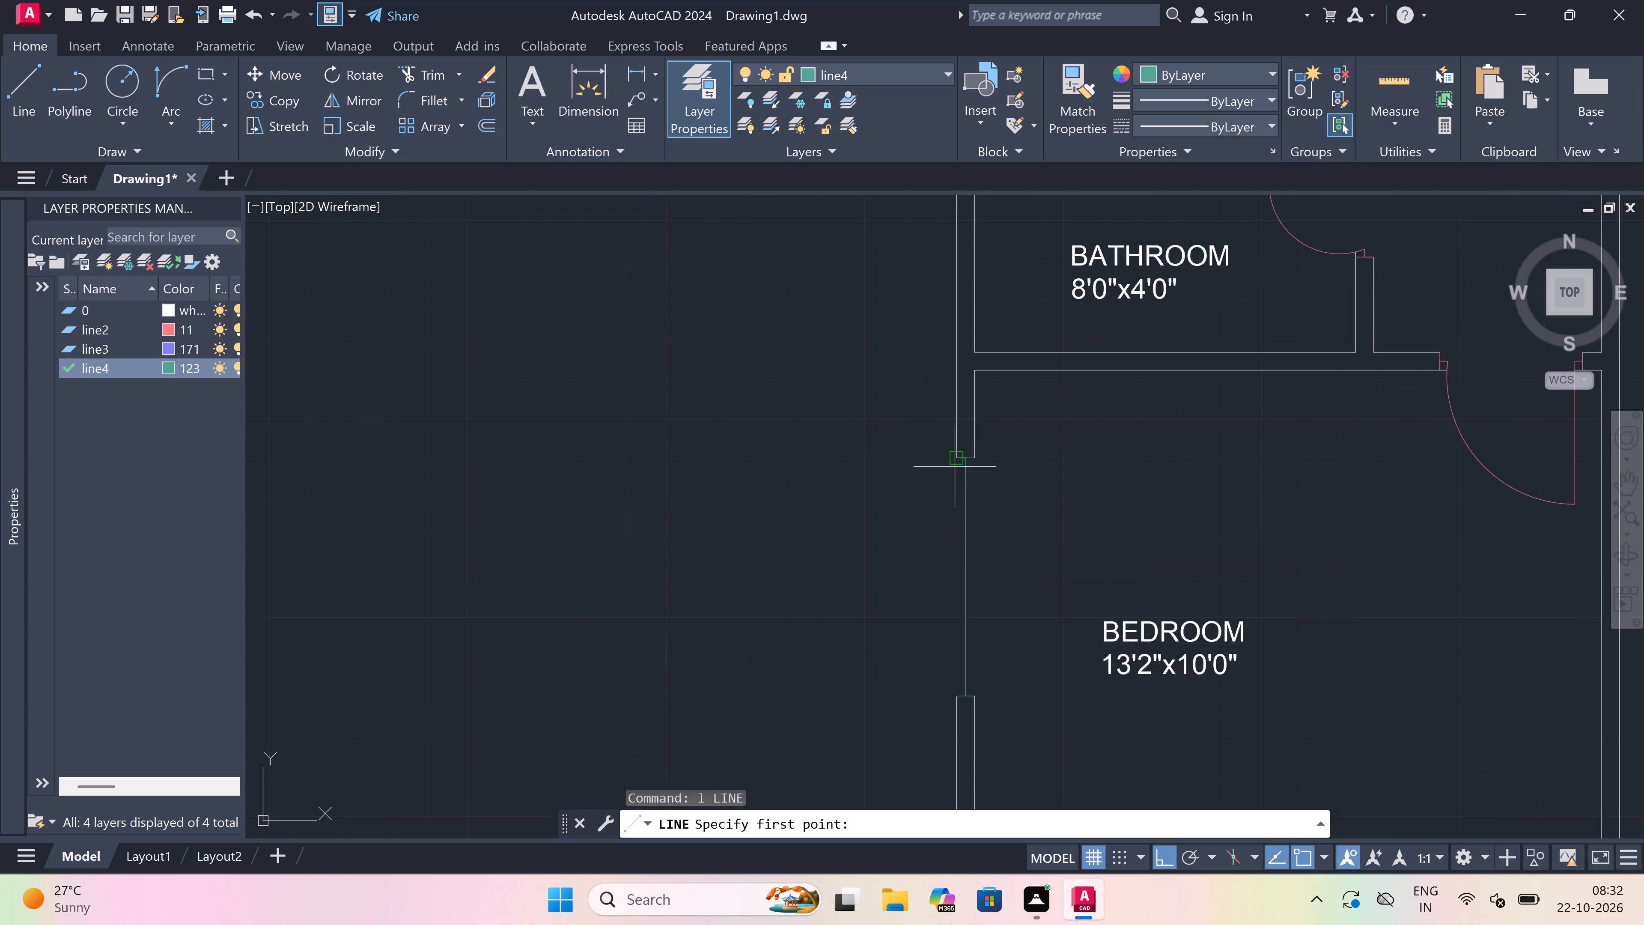
{"action": "scroll", "coordinate": [955, 467], "scroll_direction": "up", "scroll_amount": 1}
{"action": "left_click", "coordinate": [955, 457]}
{"action": "scroll", "coordinate": [955, 459], "scroll_direction": "down", "scroll_amount": 3}
{"action": "scroll", "coordinate": [944, 557], "scroll_direction": "up", "scroll_amount": 2}
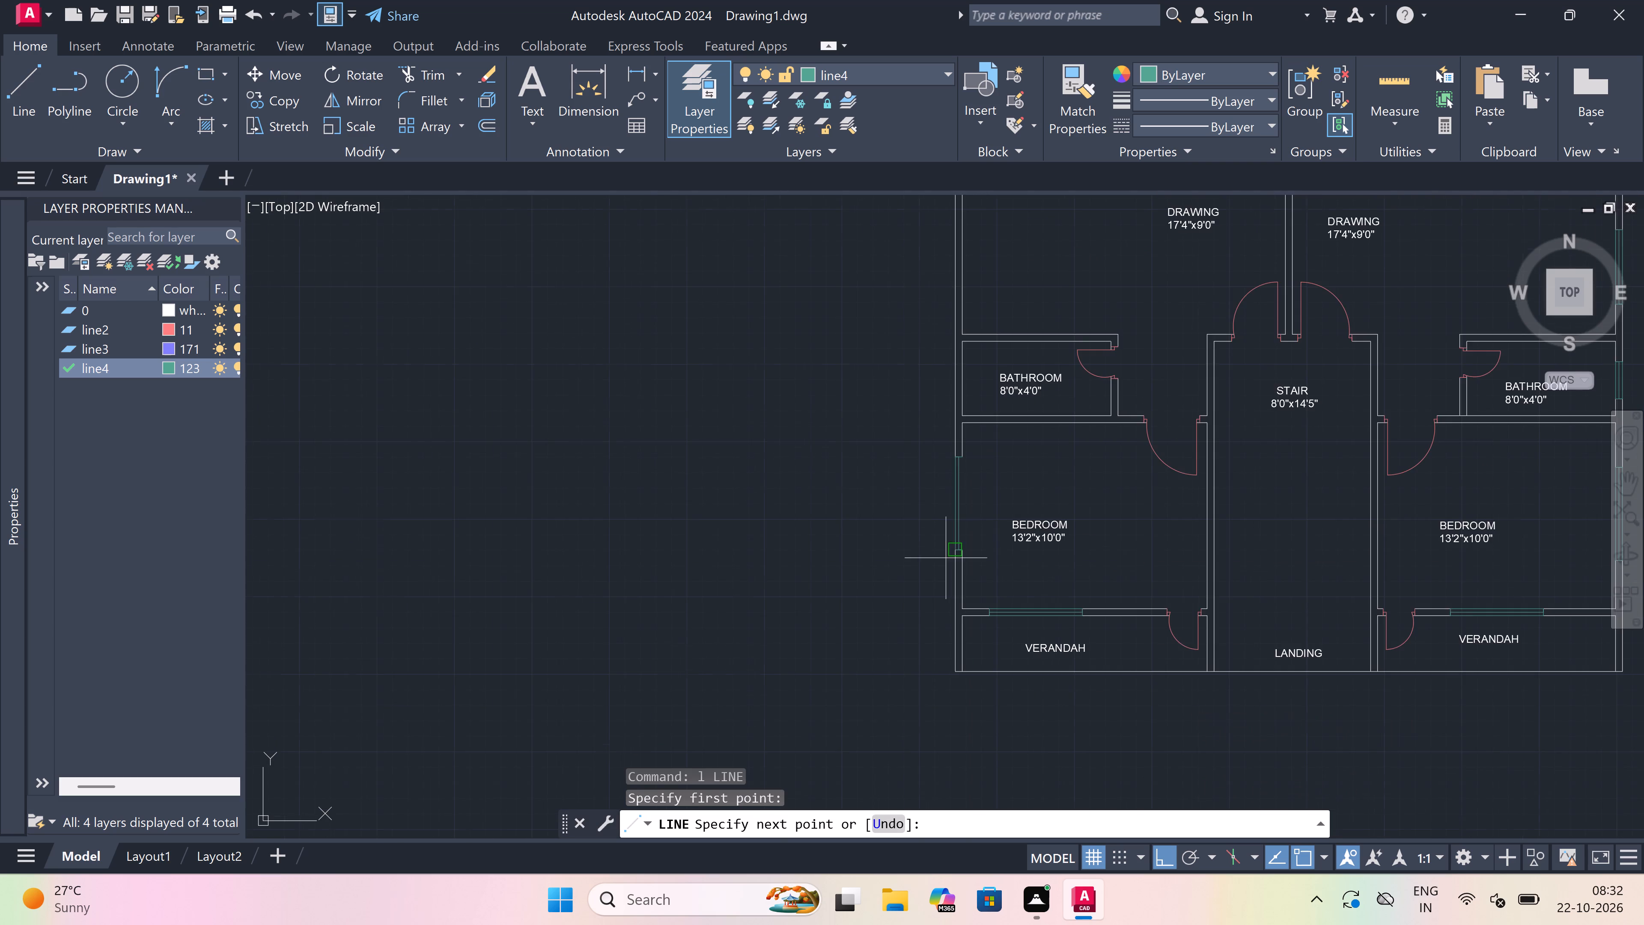
{"action": "scroll", "coordinate": [975, 528], "scroll_direction": "up", "scroll_amount": 2}
{"action": "left_click", "coordinate": [955, 551]}
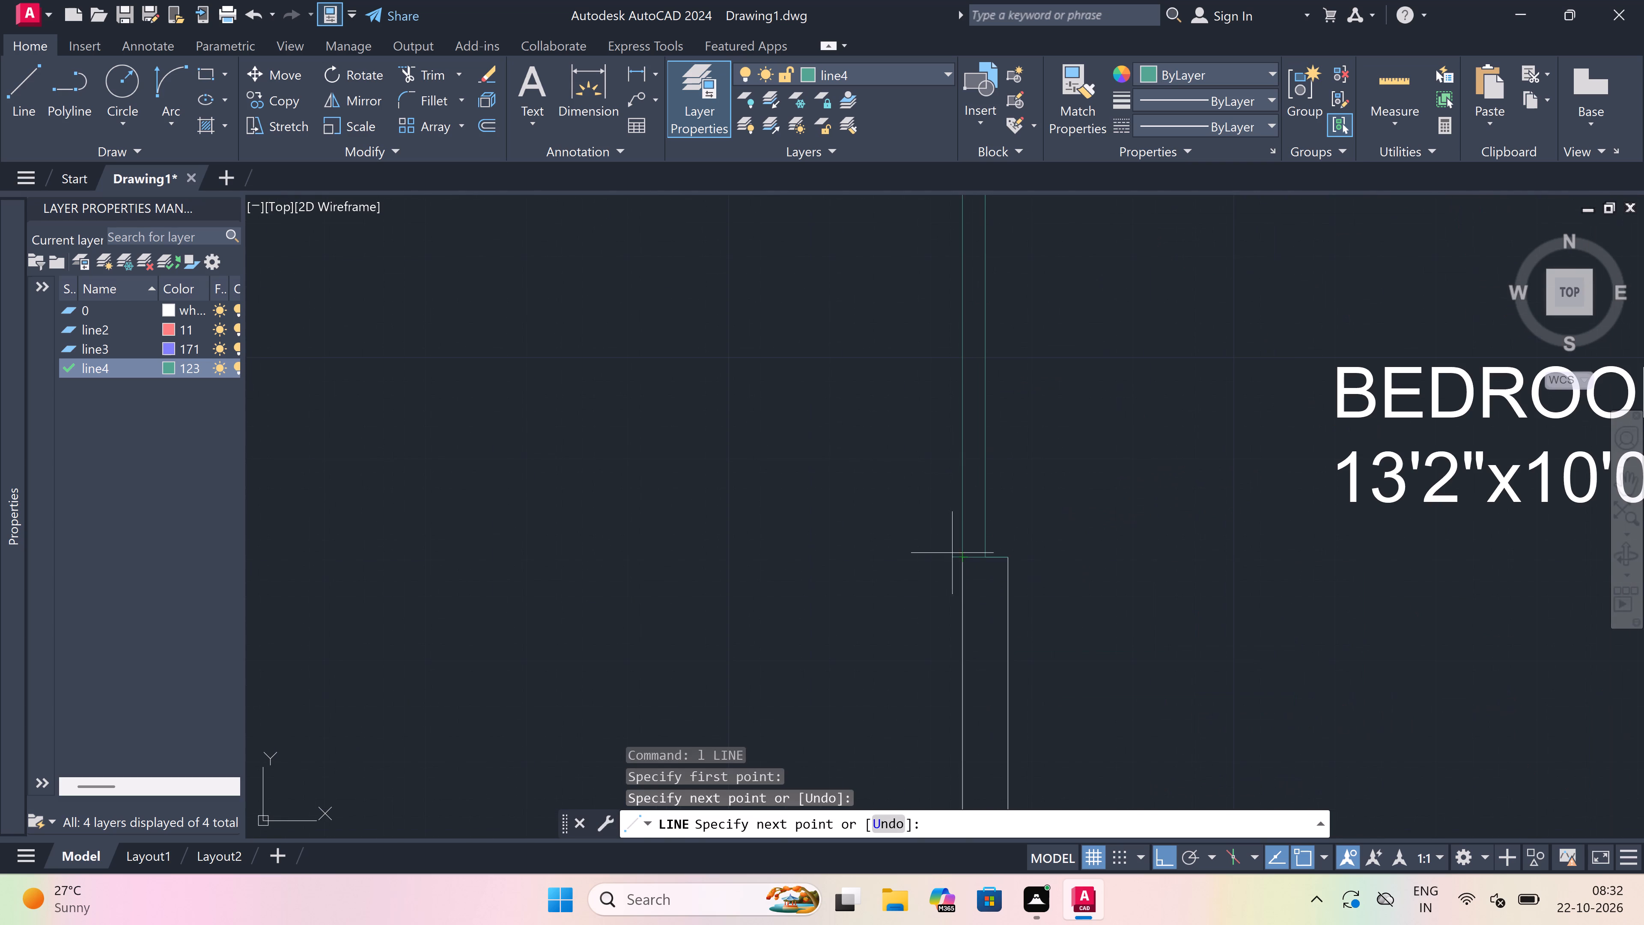
{"action": "key", "text": "Escape"}
{"action": "key", "text": "space"}
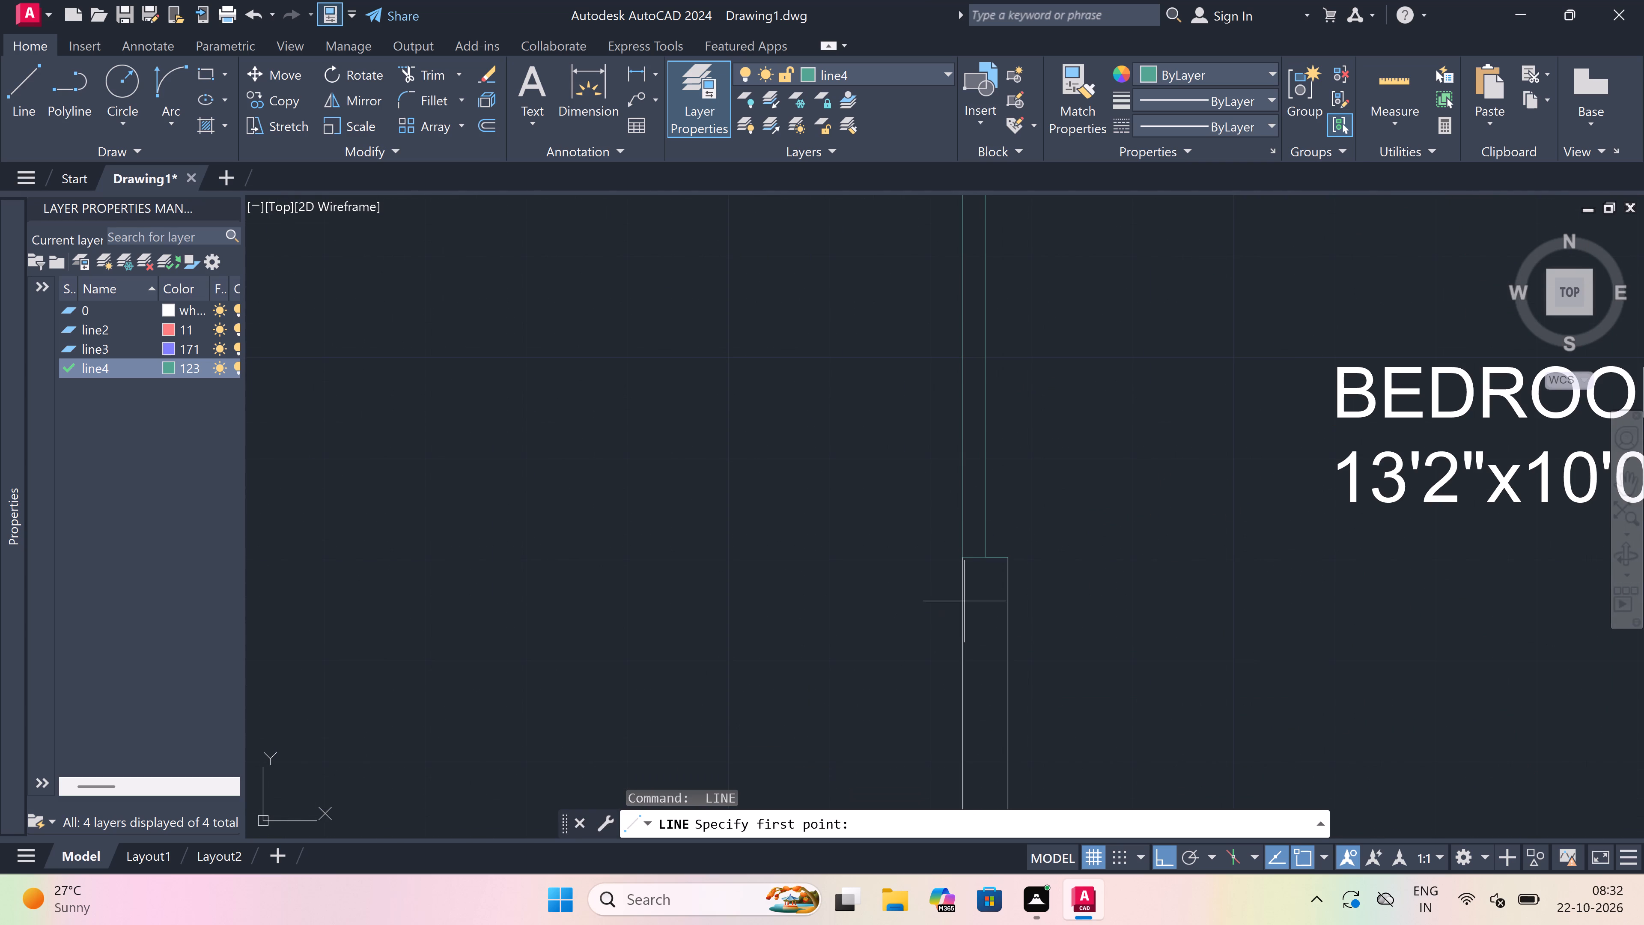
{"action": "left_click", "coordinate": [1008, 557]}
{"action": "scroll", "coordinate": [843, 662], "scroll_direction": "down", "scroll_amount": 3}
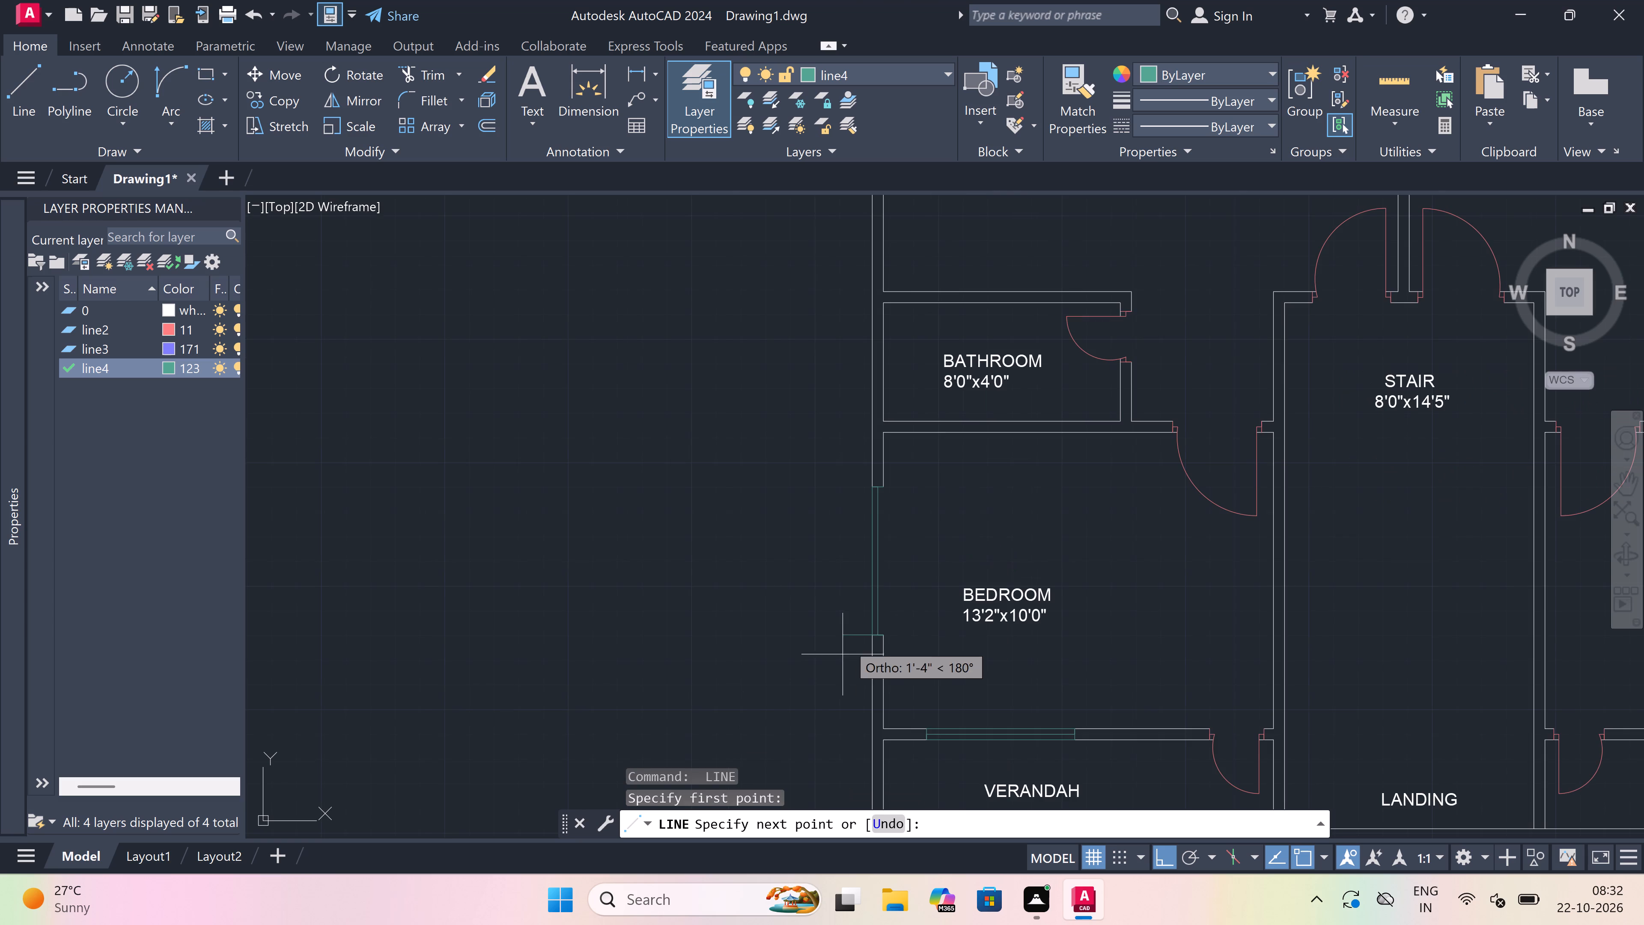
{"action": "scroll", "coordinate": [888, 507], "scroll_direction": "up", "scroll_amount": 2}
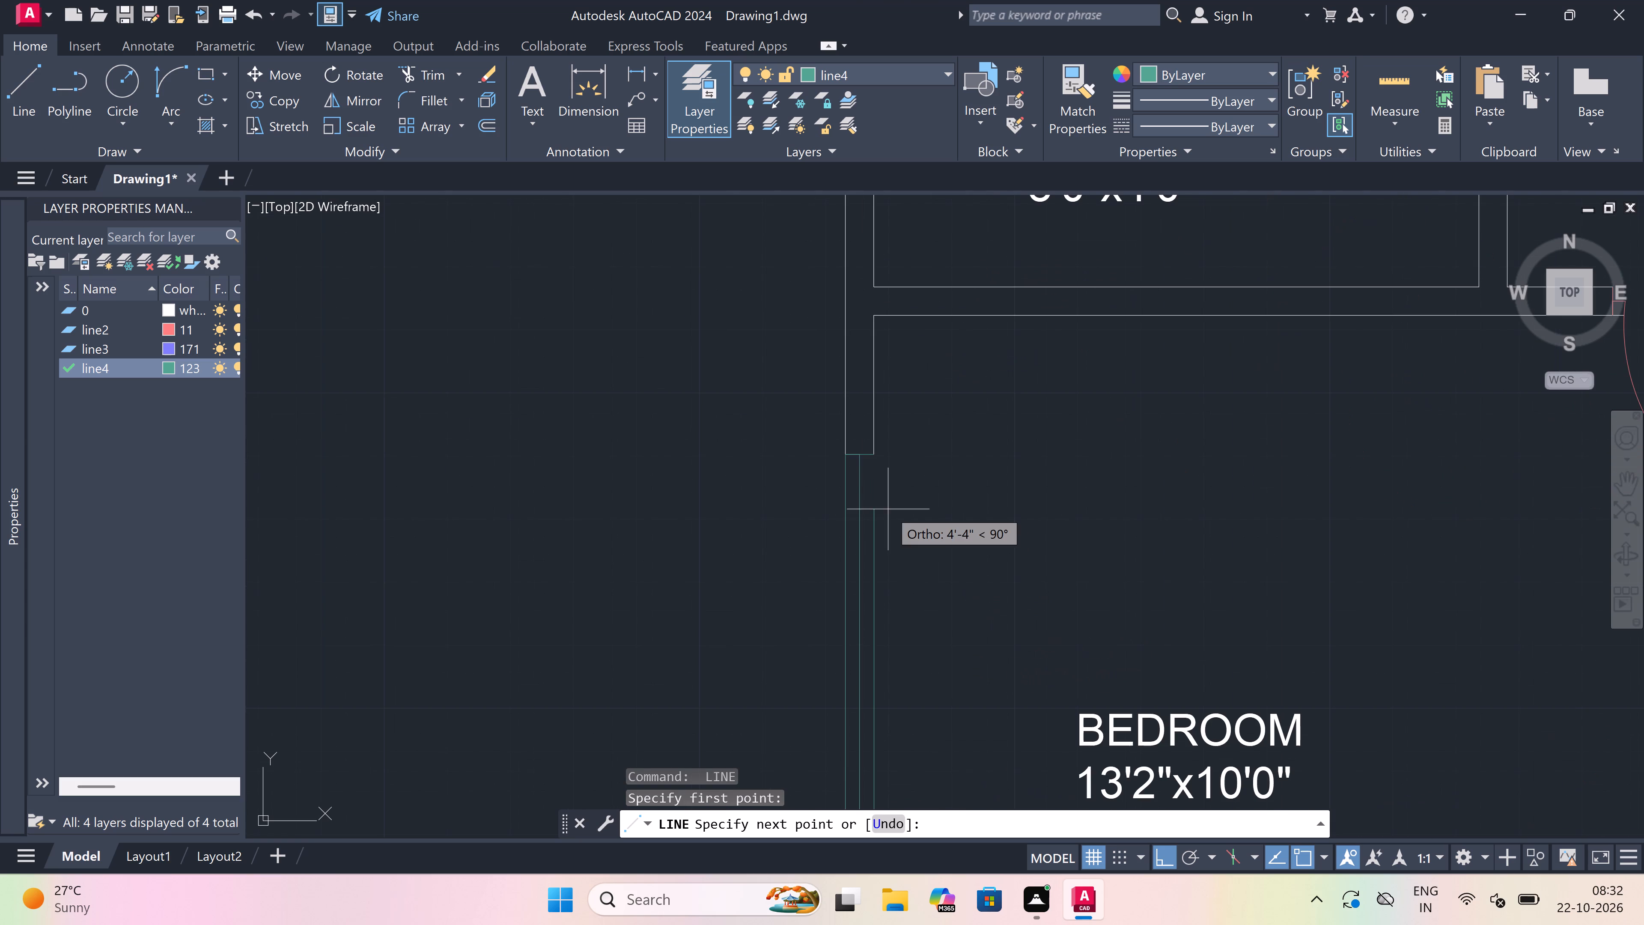
{"action": "left_click", "coordinate": [878, 448]}
{"action": "key", "text": "Escape"}
{"action": "scroll", "coordinate": [974, 583], "scroll_direction": "down", "scroll_amount": 5}
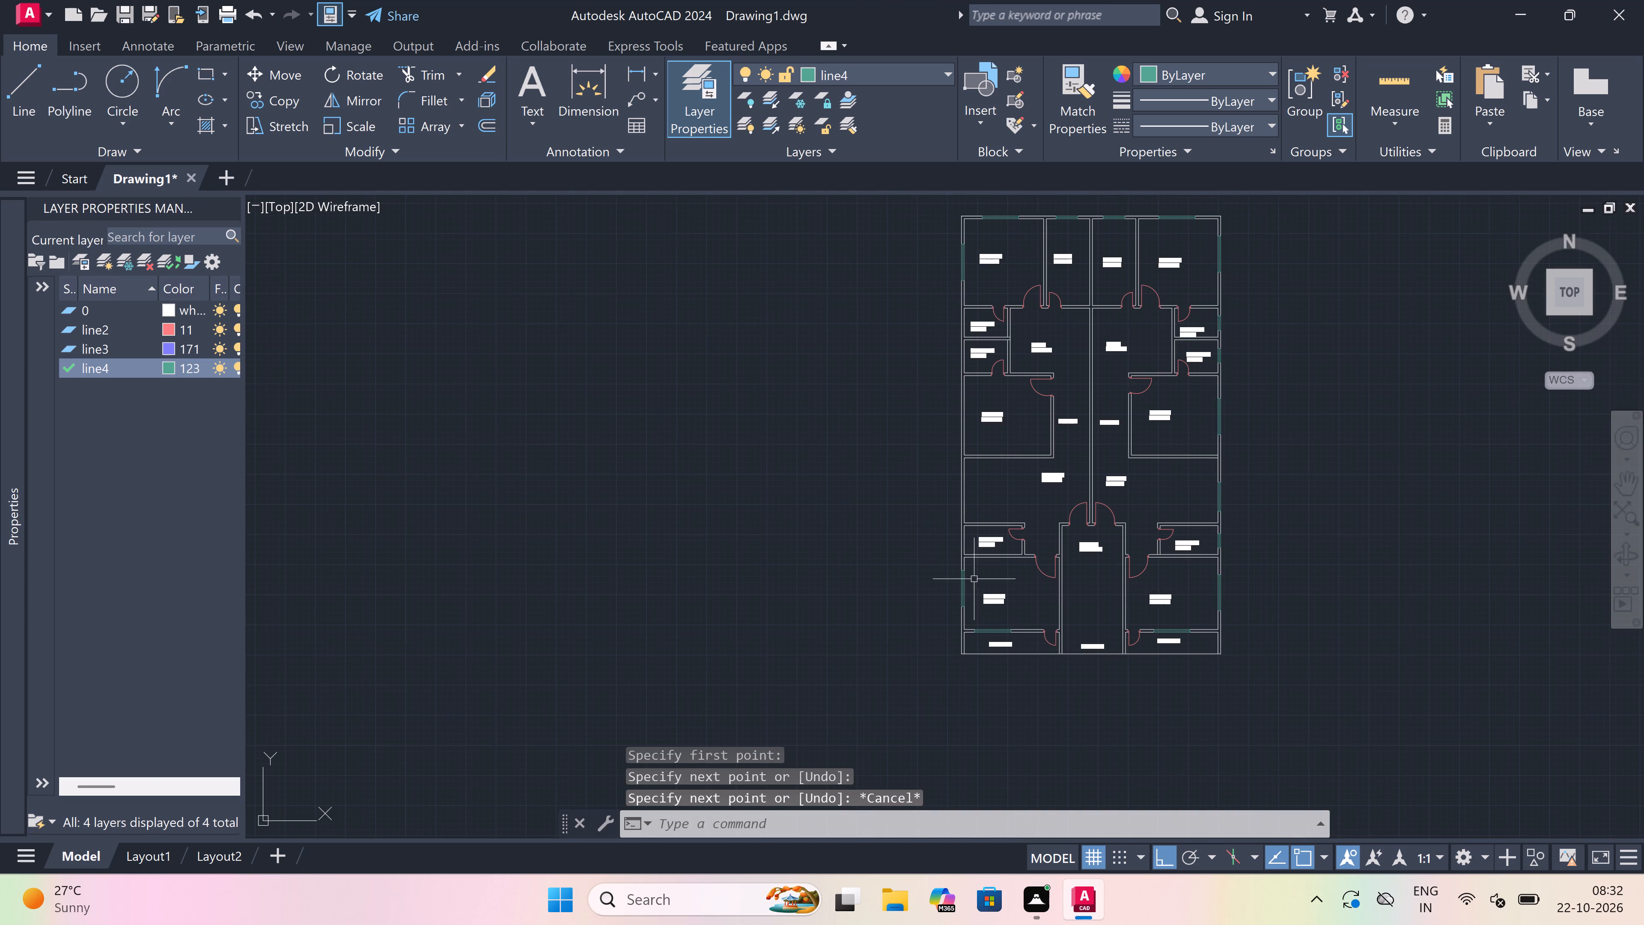
Draw a window in the outer wall of the left 8'0"x4'0" bathroom beside the drawing room, with a 2' centre line and end lines.
{"action": "key", "text": "space"}
{"action": "scroll", "coordinate": [963, 537], "scroll_direction": "up", "scroll_amount": 3}
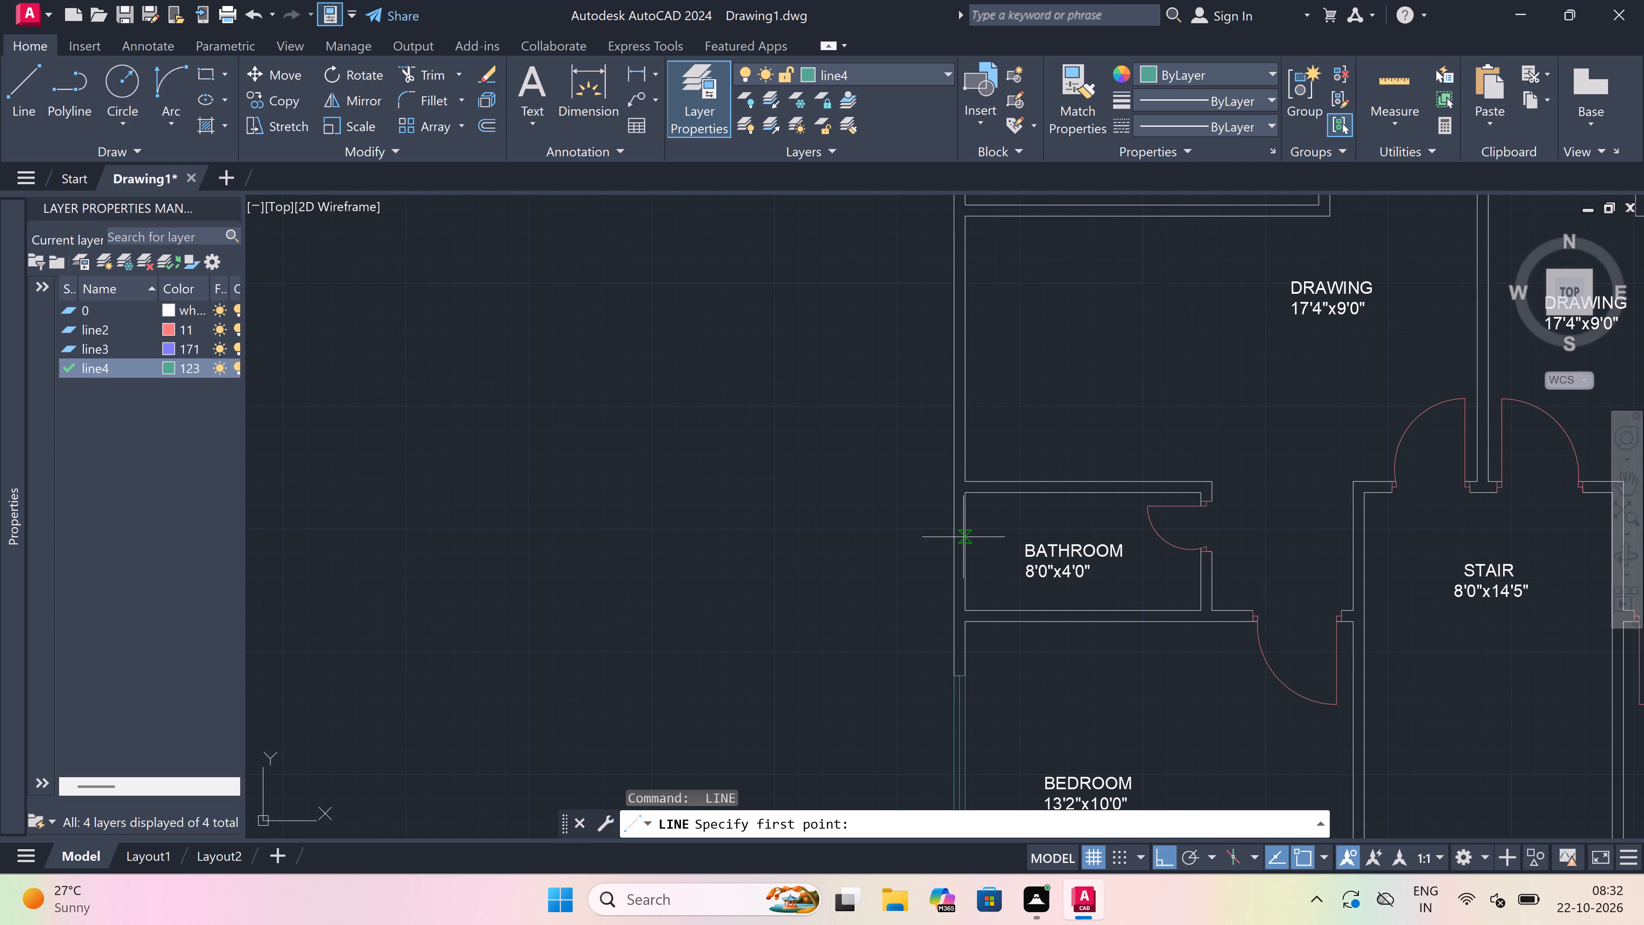
{"action": "scroll", "coordinate": [963, 536], "scroll_direction": "up", "scroll_amount": 2}
{"action": "left_click", "coordinate": [965, 484]}
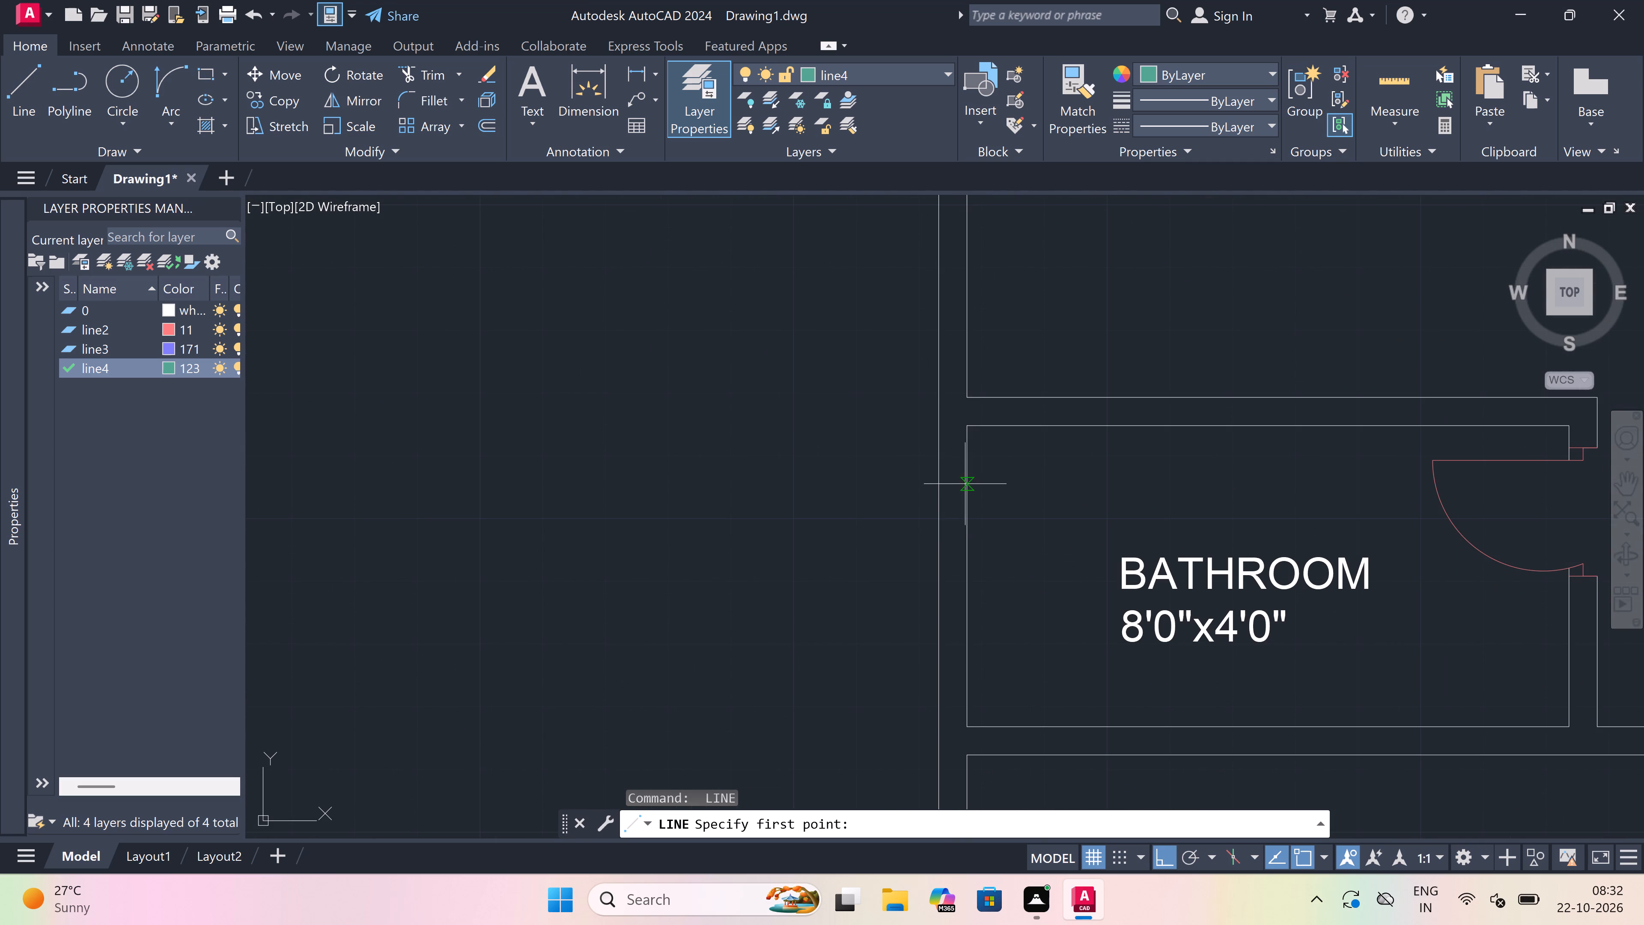
{"action": "left_click", "coordinate": [935, 480]}
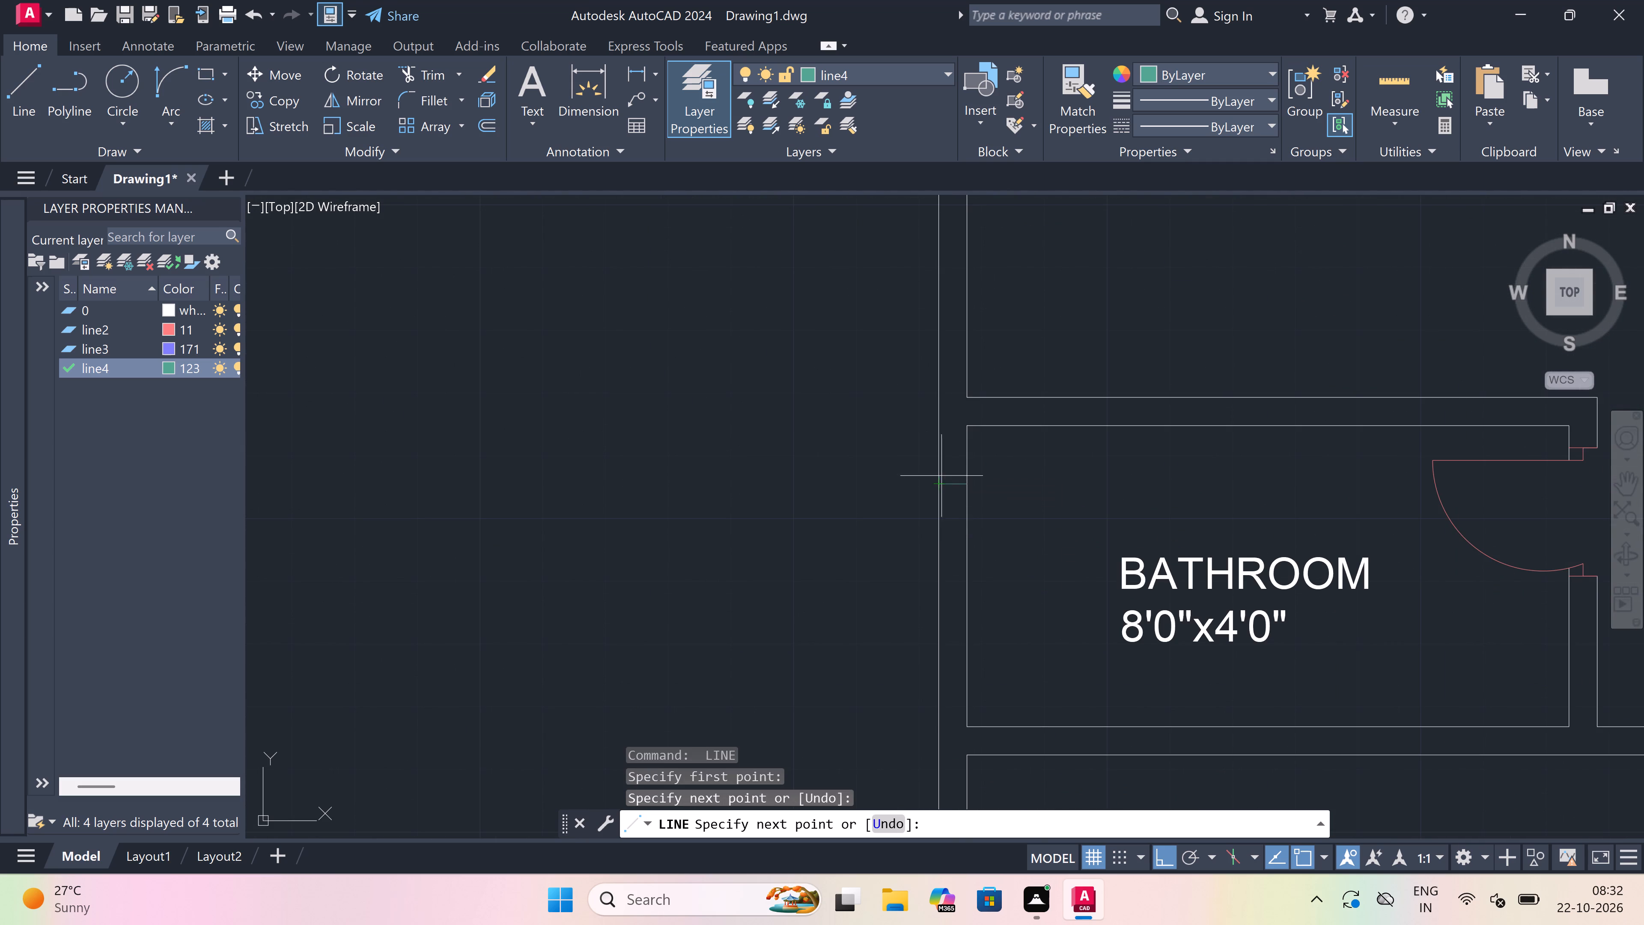
{"action": "double_click", "coordinate": [951, 488]}
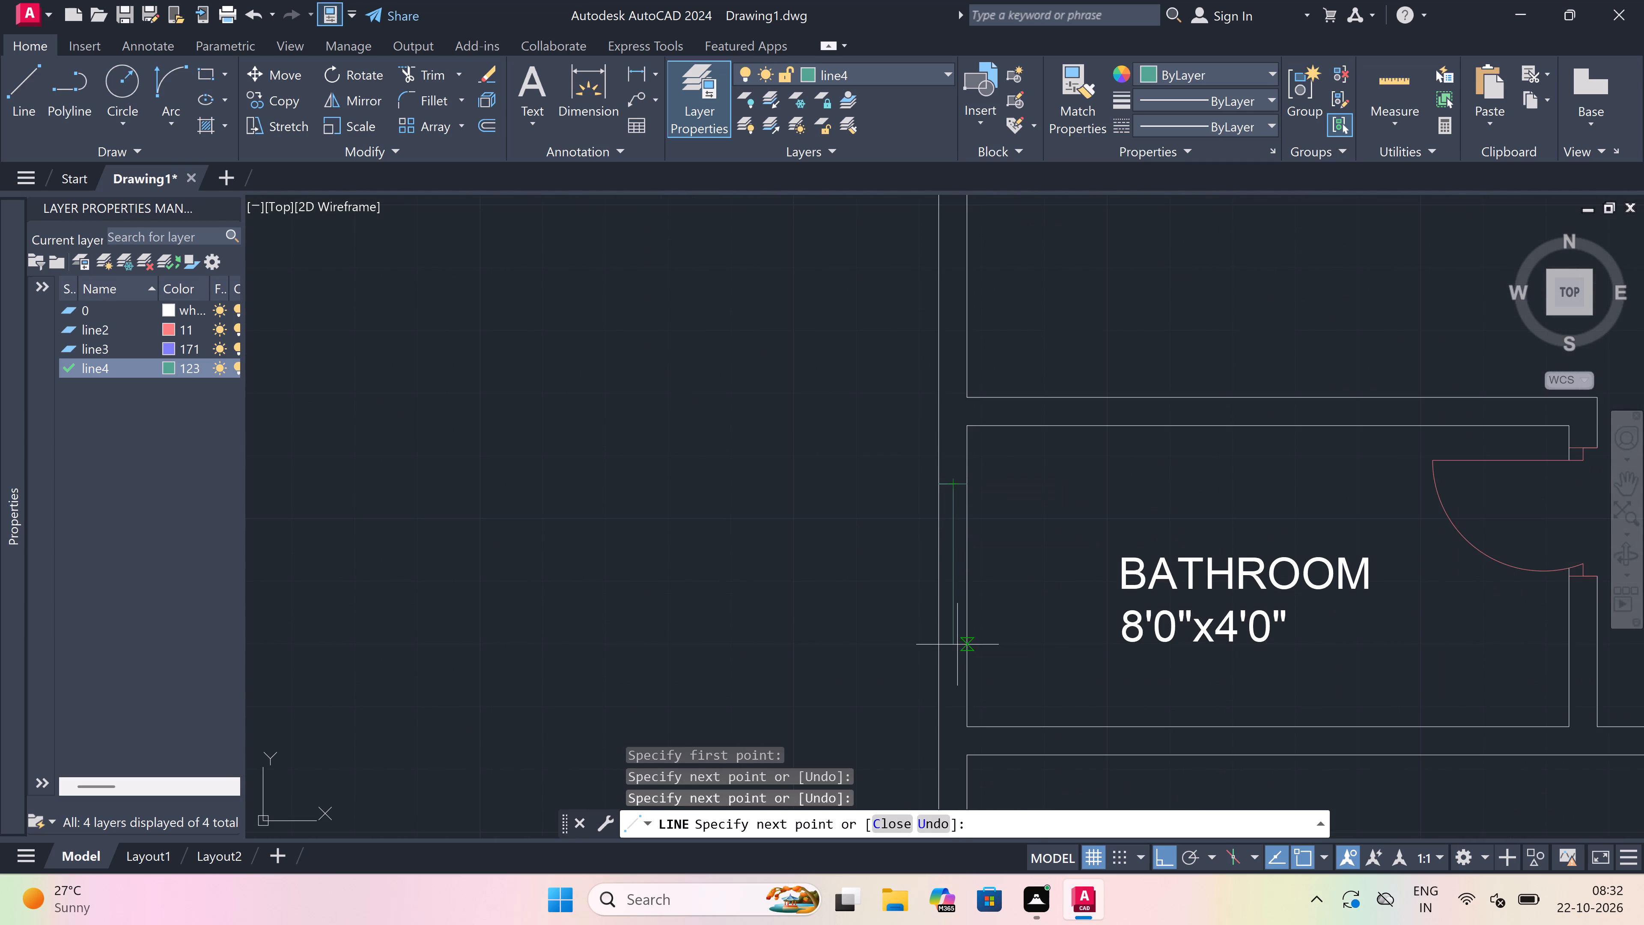
{"action": "type", "text": "2'"}
{"action": "key", "text": "space"}
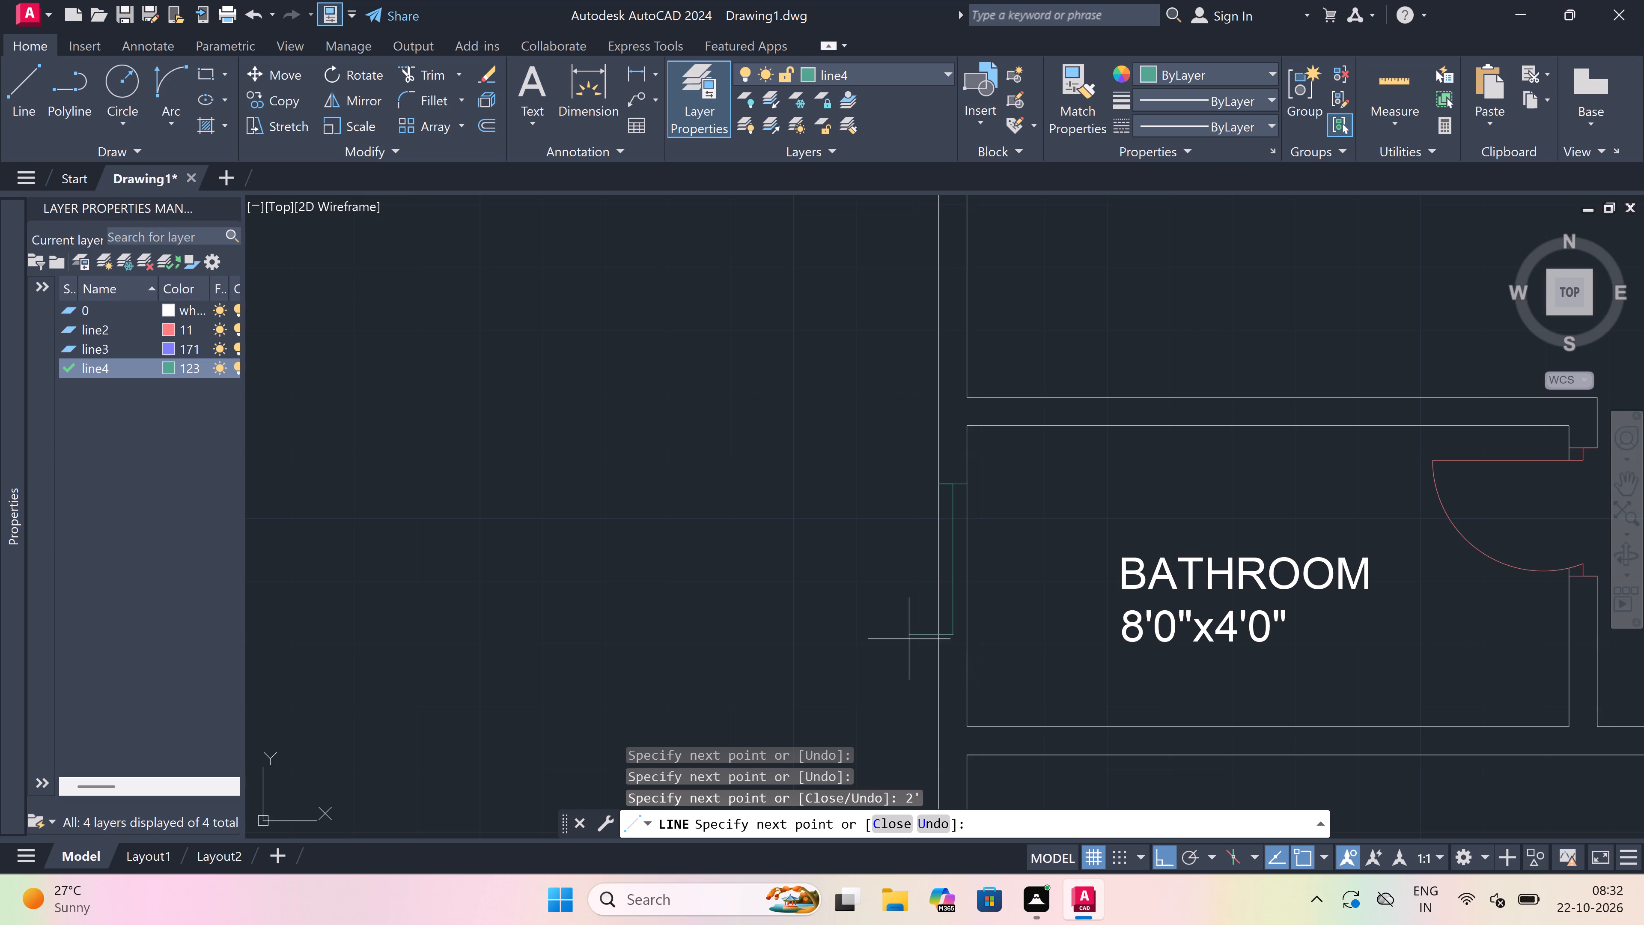
{"action": "left_click", "coordinate": [938, 643]}
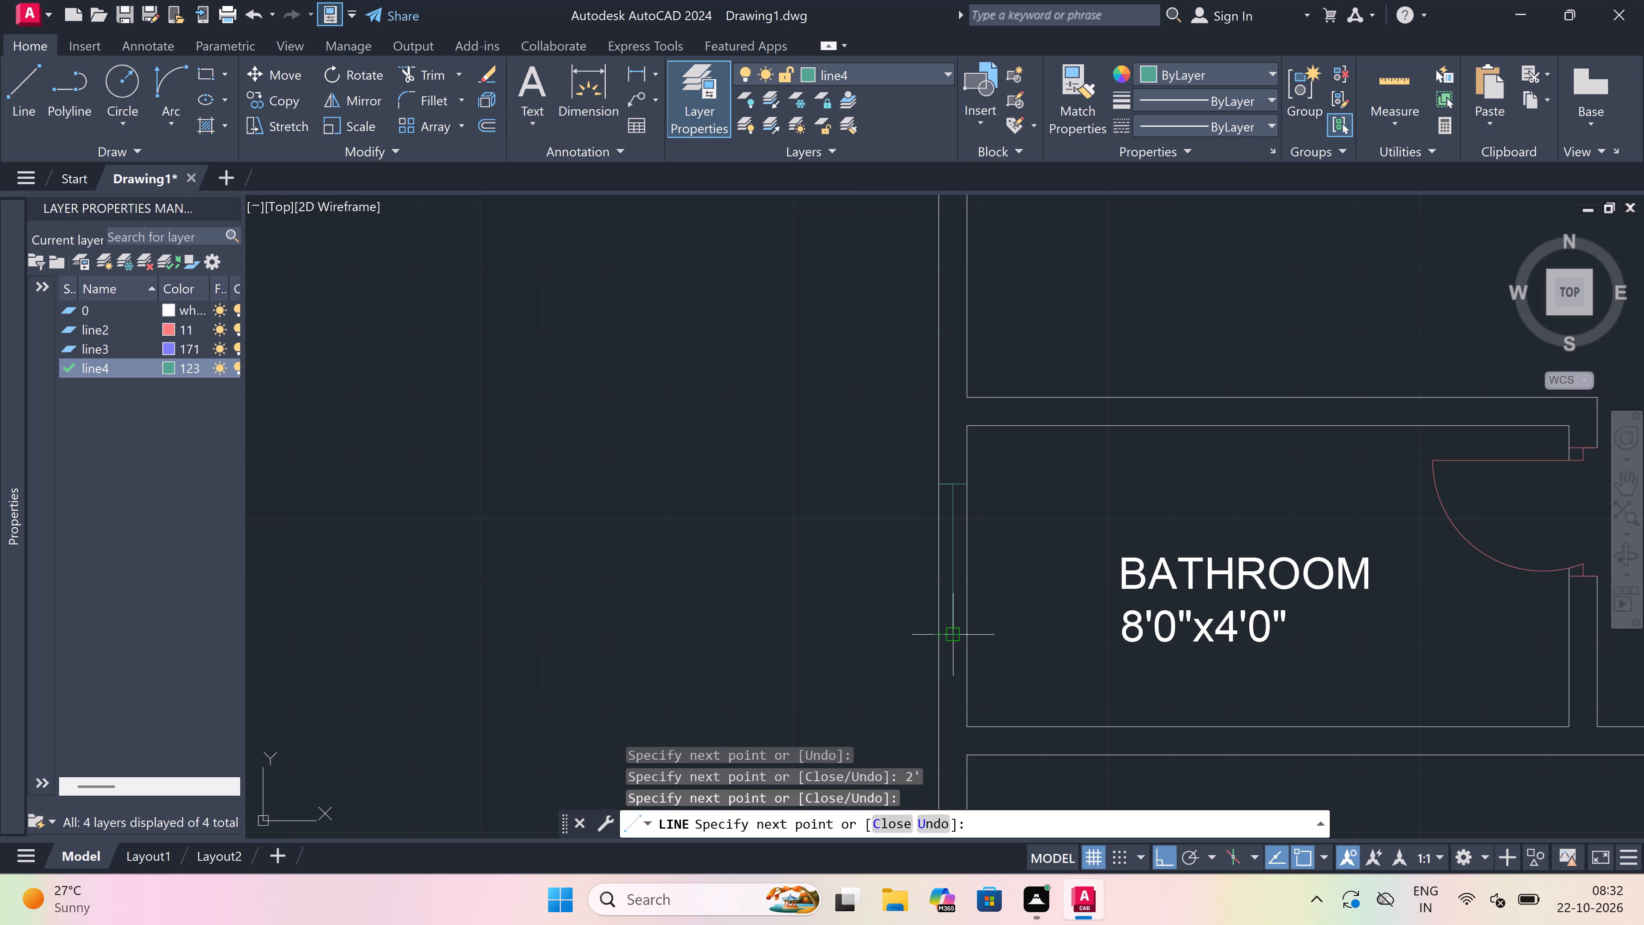
{"action": "left_click", "coordinate": [971, 632]}
{"action": "key", "text": "Escape"}
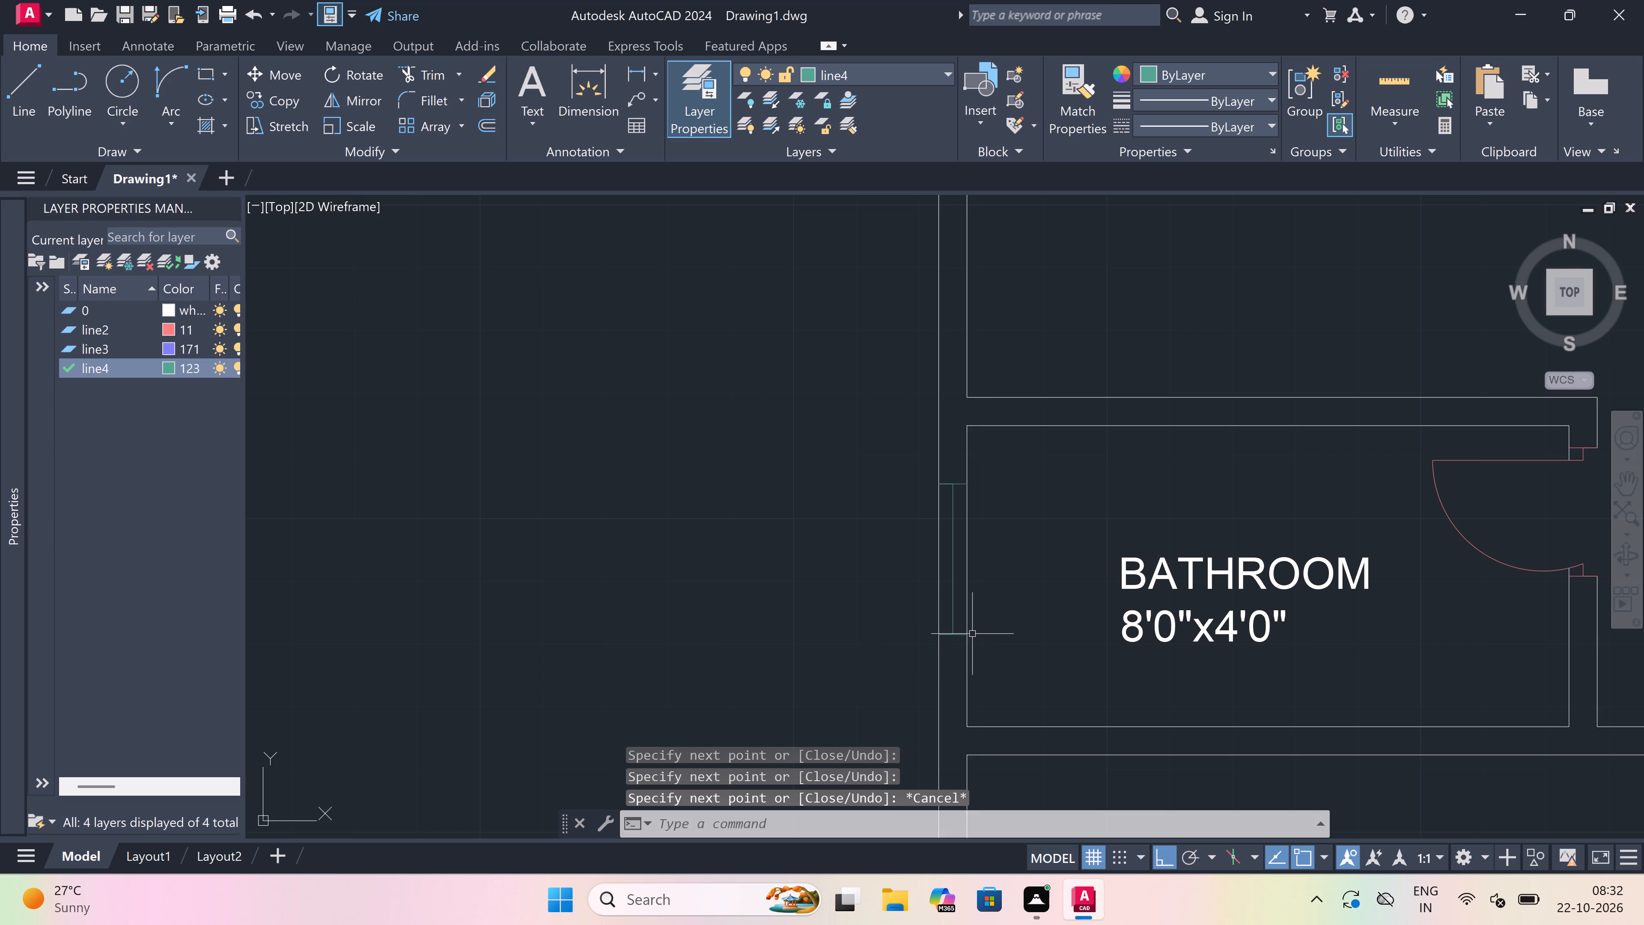
Trim both outer wall lines between the end lines of the left 8'0"x4'0" bathroom's 2' window.
{"action": "key", "text": "t"}
{"action": "key", "text": "r"}
{"action": "key", "text": "space"}
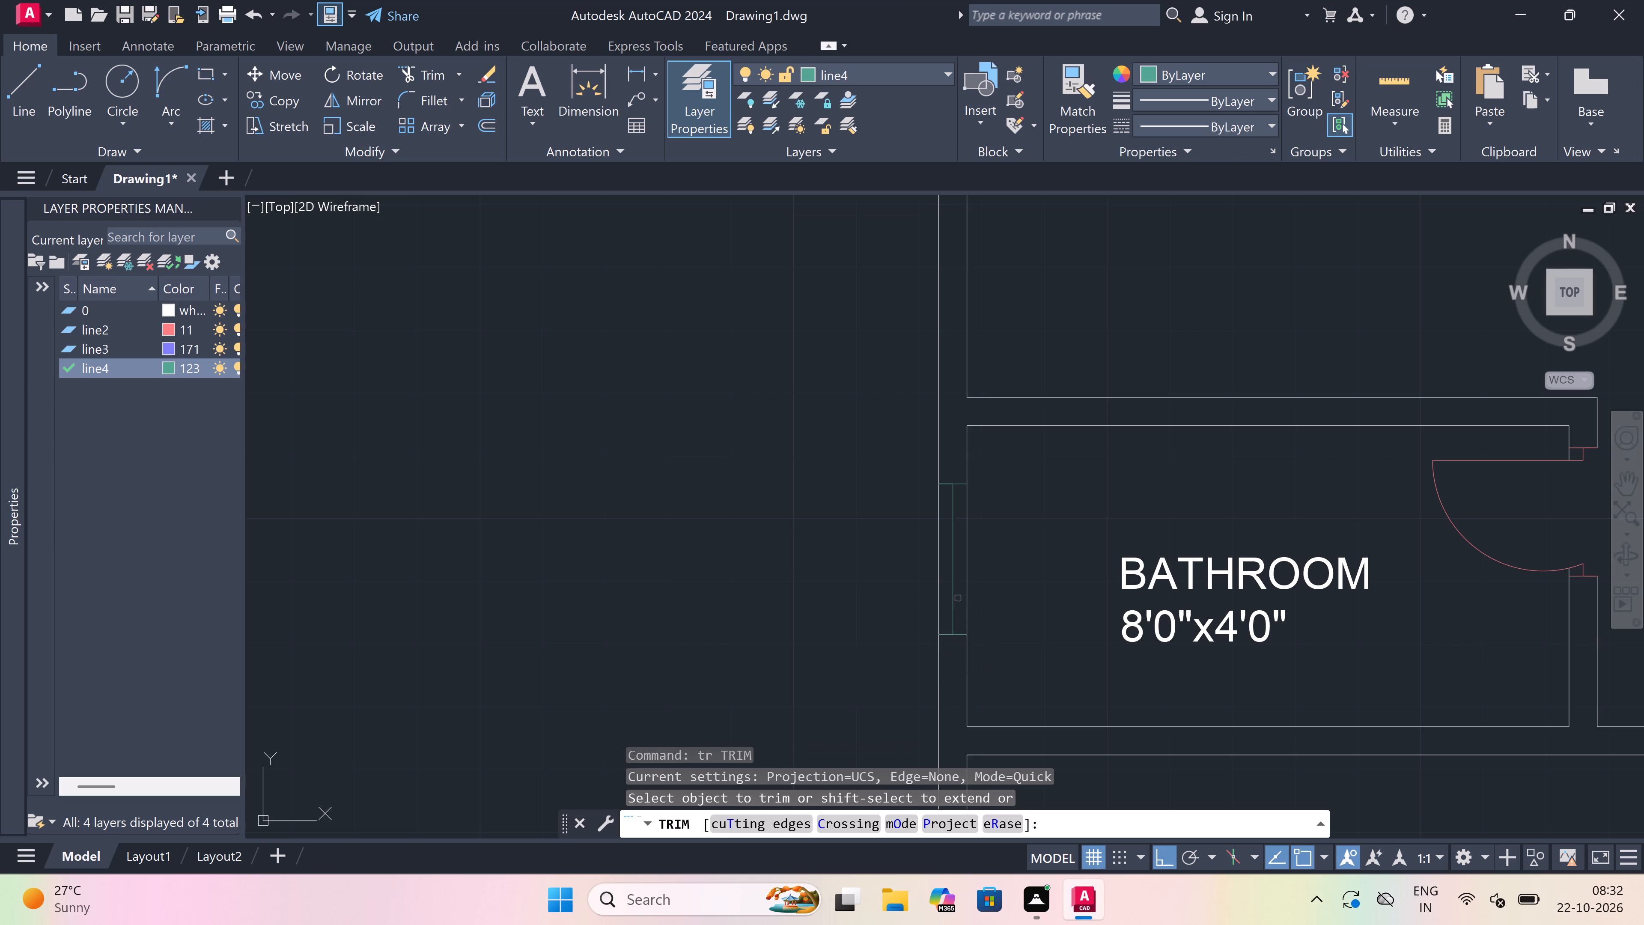
{"action": "double_click", "coordinate": [969, 593]}
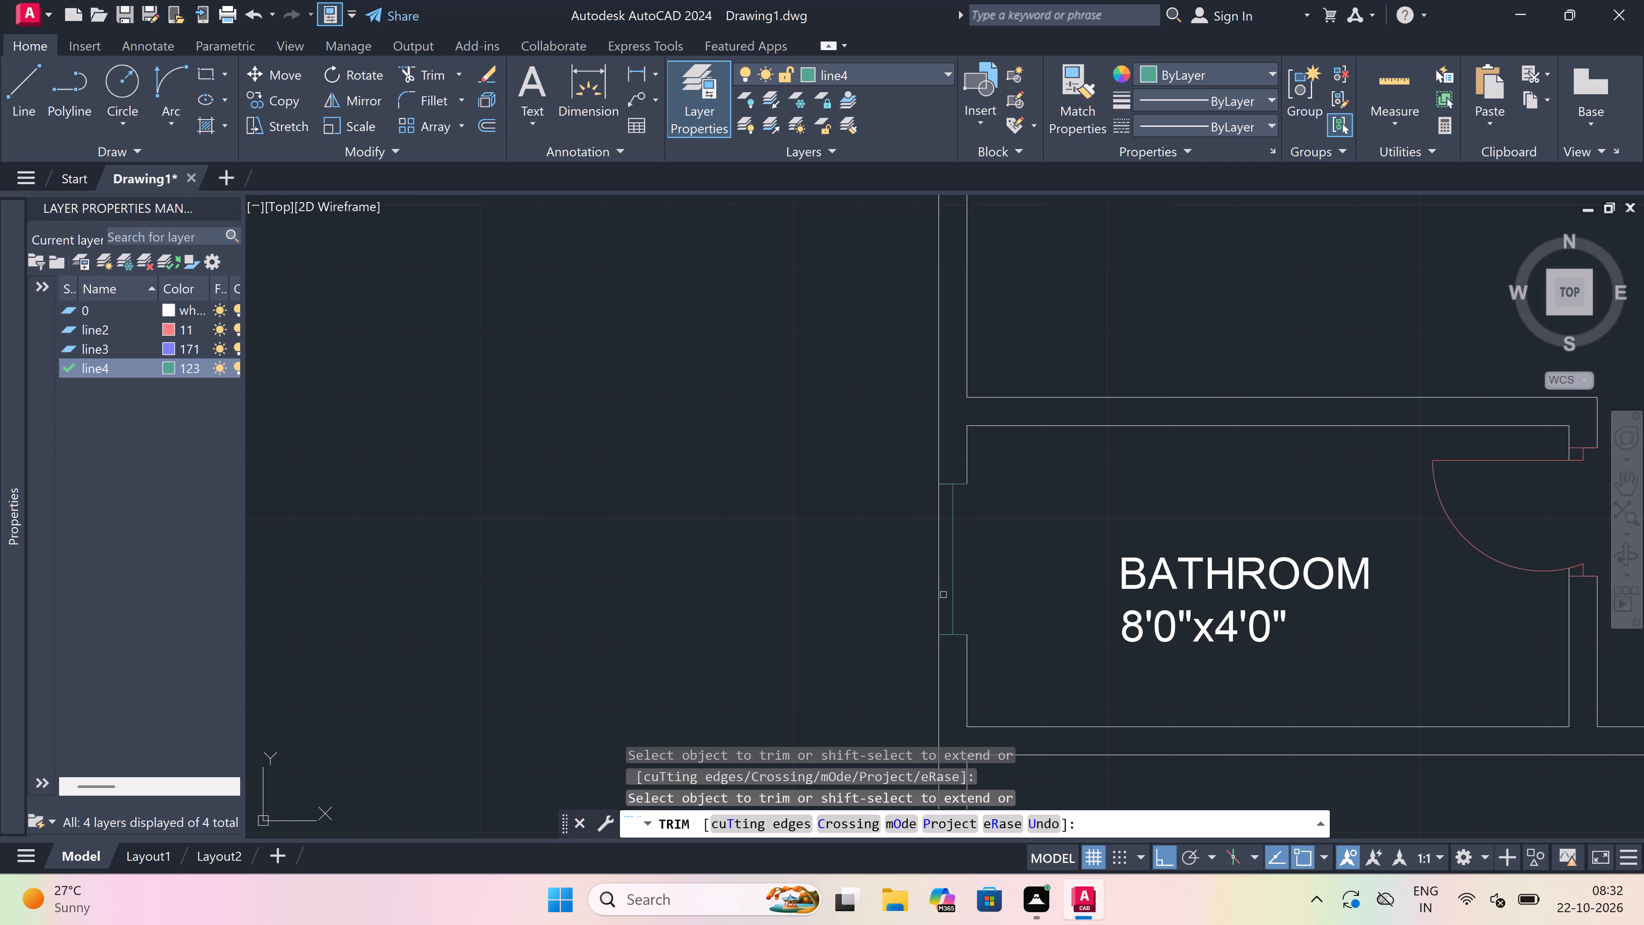
{"action": "left_click", "coordinate": [937, 597]}
{"action": "key", "text": "Escape"}
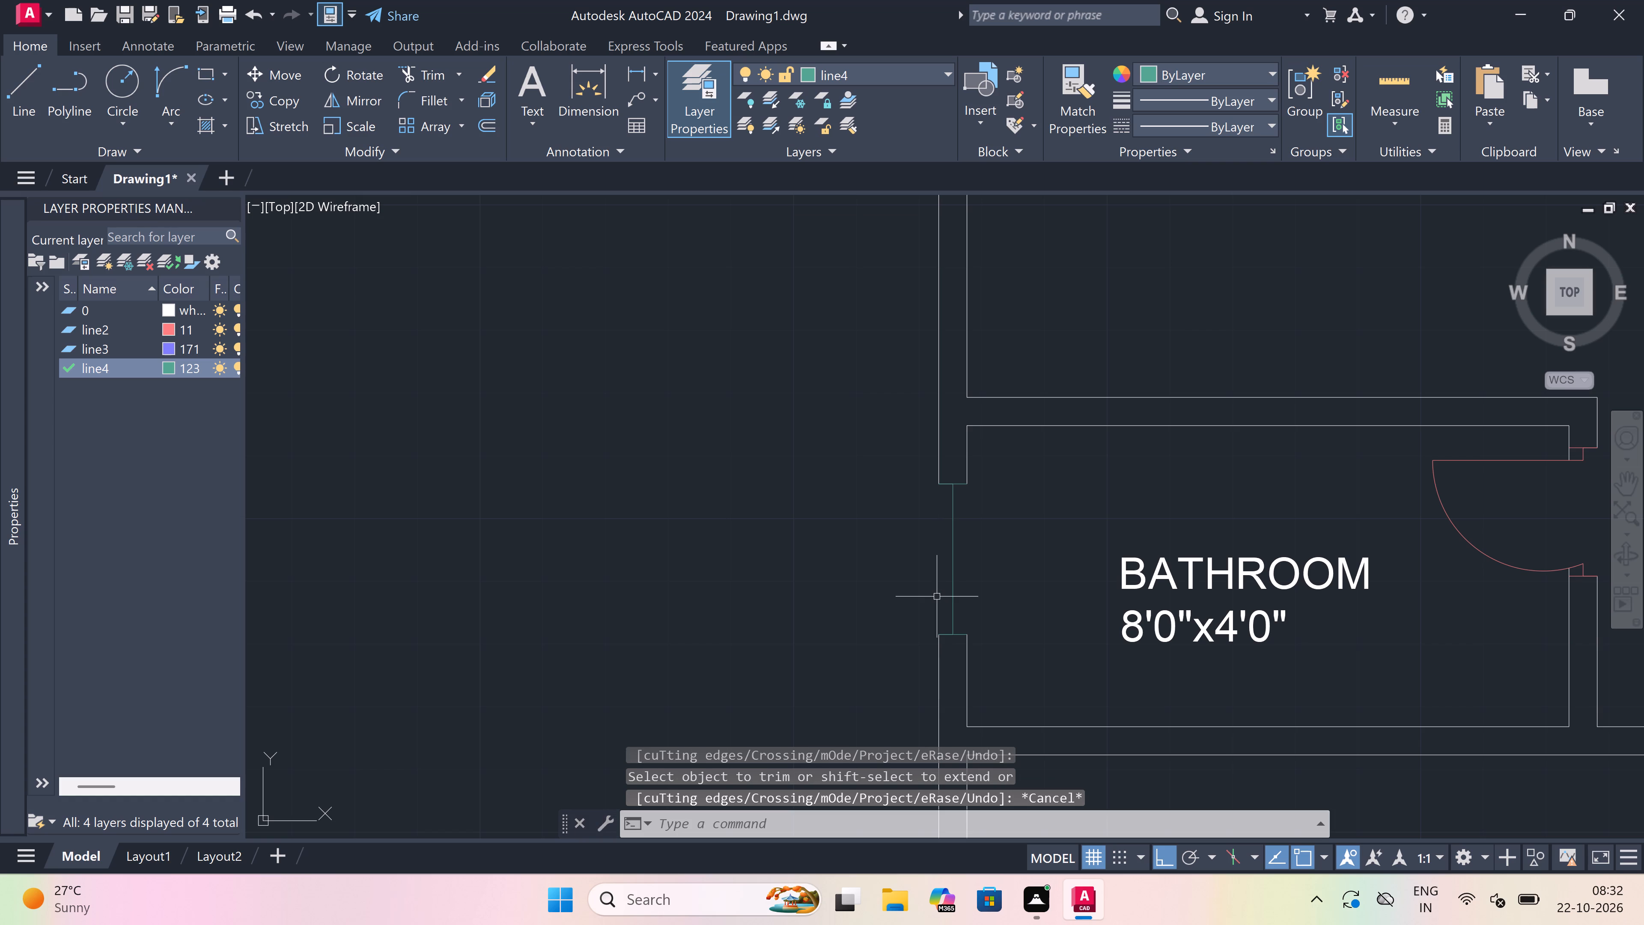
Draw the outer and inner window lines across the 2' opening in the left 8'0"x4'0" bathroom's outer wall.
{"action": "key", "text": "l"}
{"action": "key", "text": "space"}
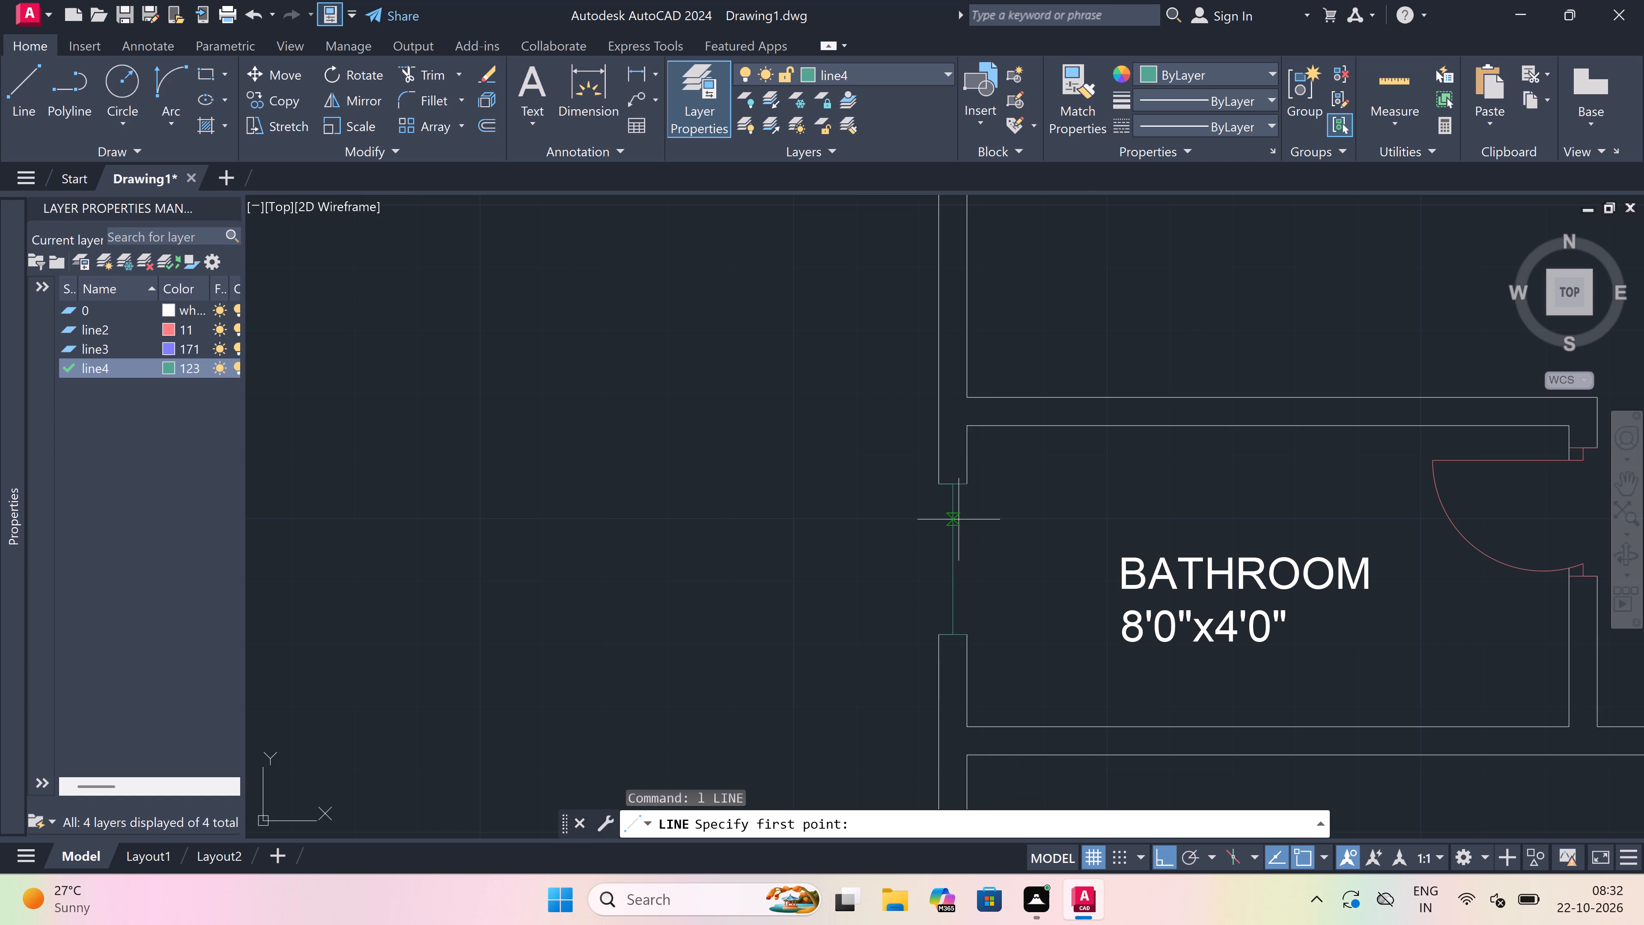
{"action": "left_click", "coordinate": [937, 484]}
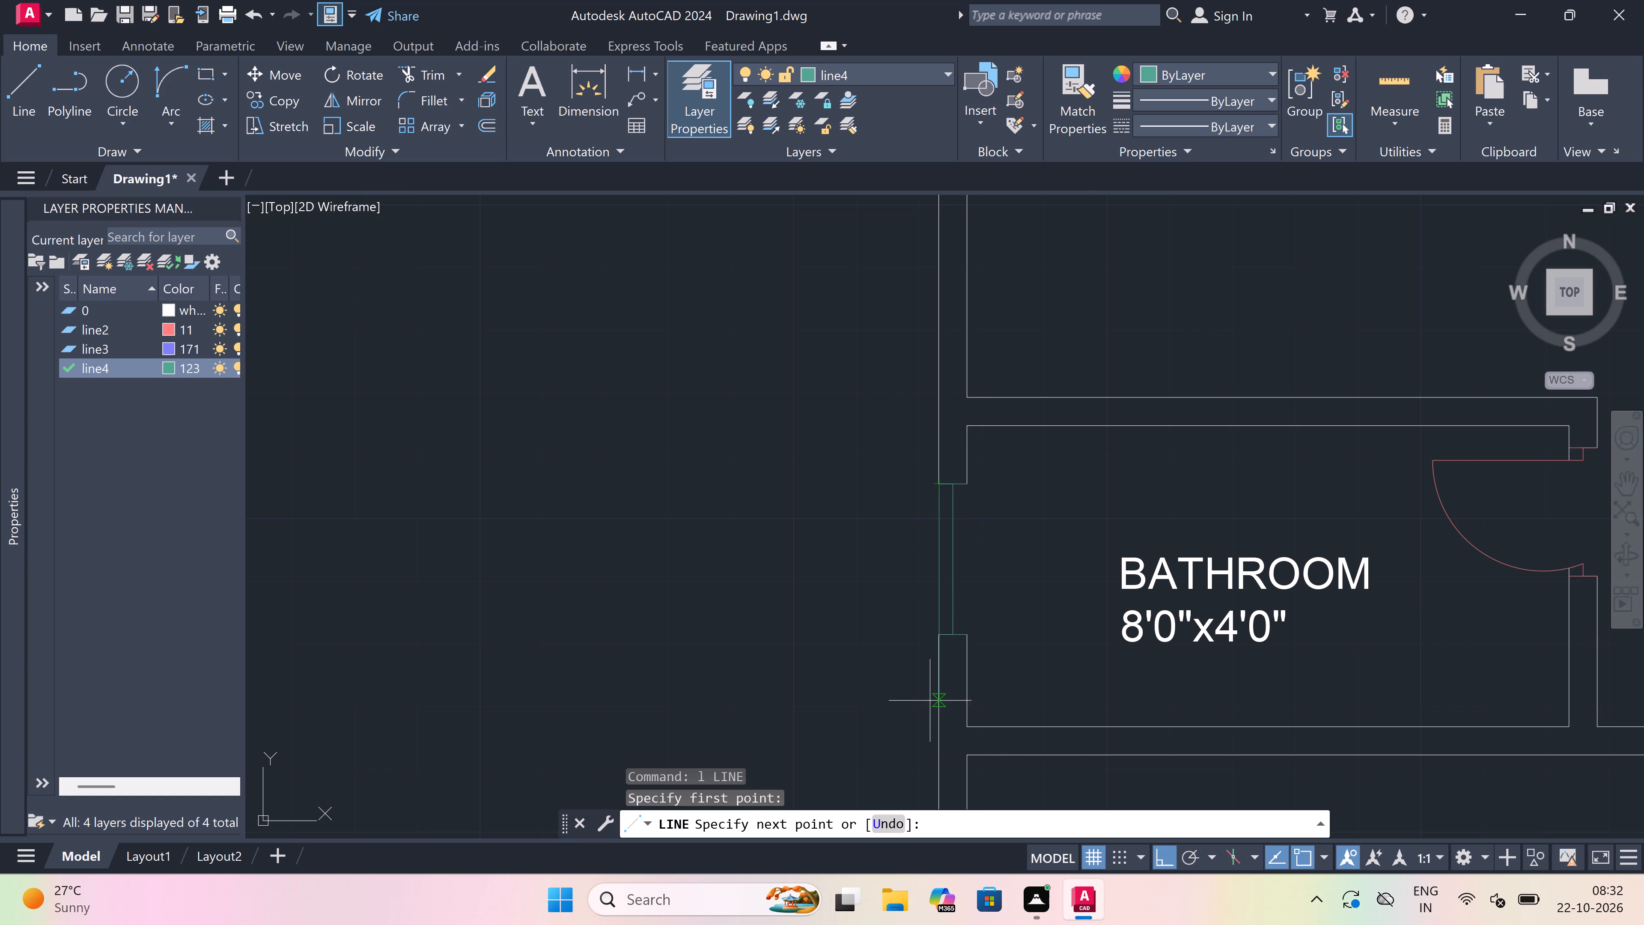
{"action": "left_click", "coordinate": [941, 643]}
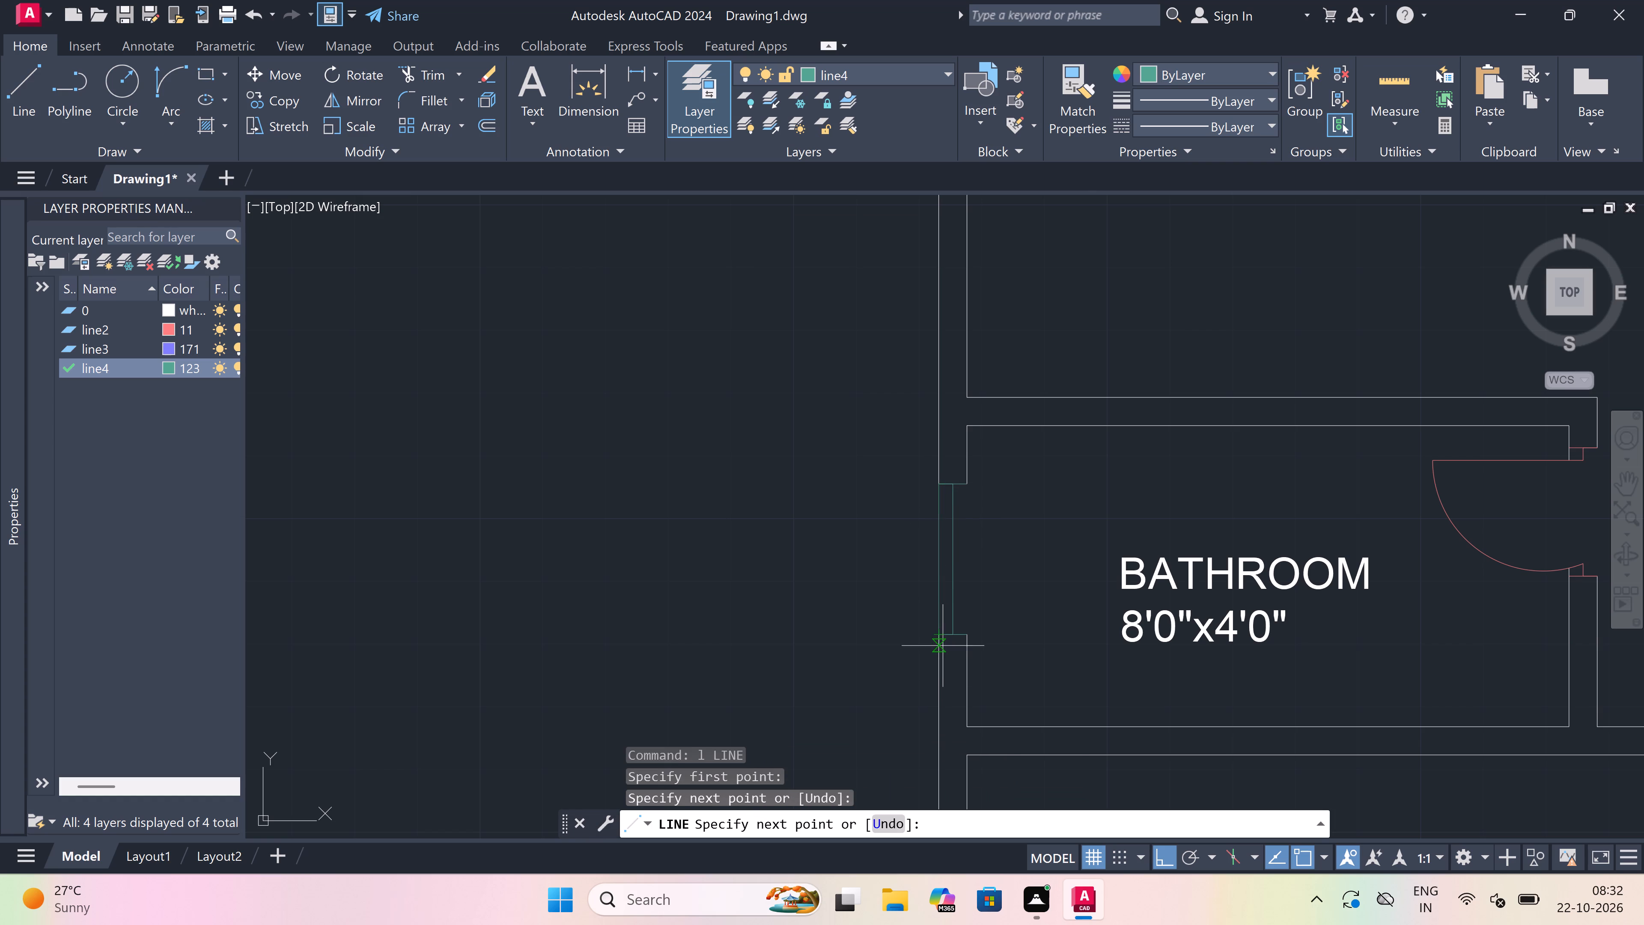
{"action": "key", "text": "Escape"}
{"action": "key", "text": "space"}
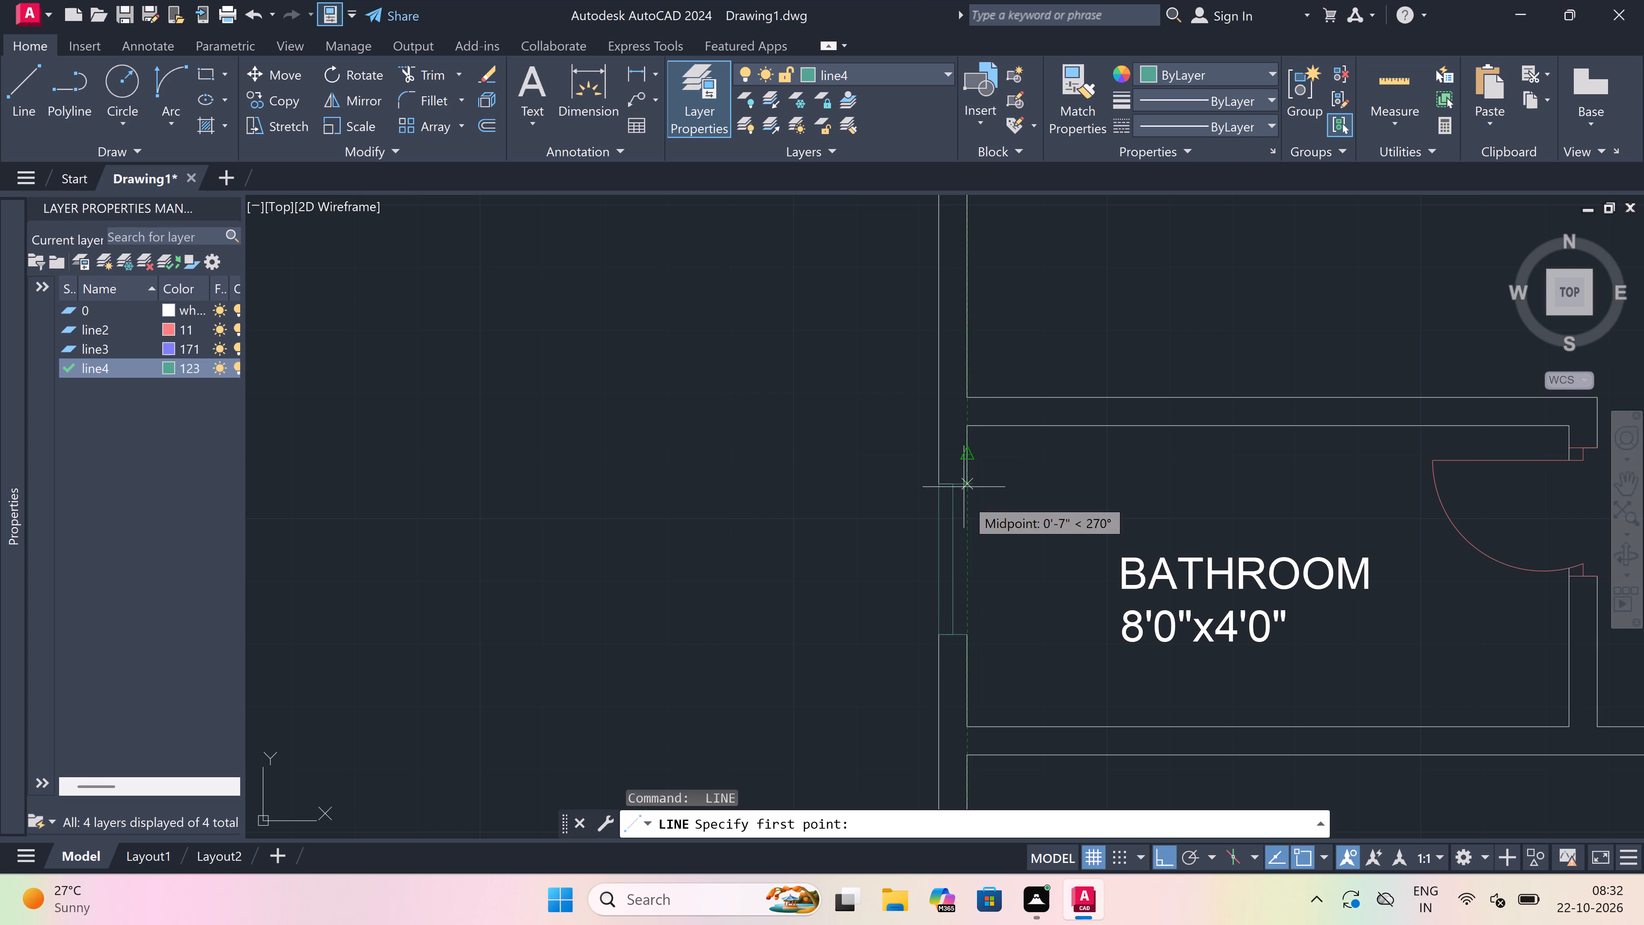
{"action": "left_click", "coordinate": [968, 487]}
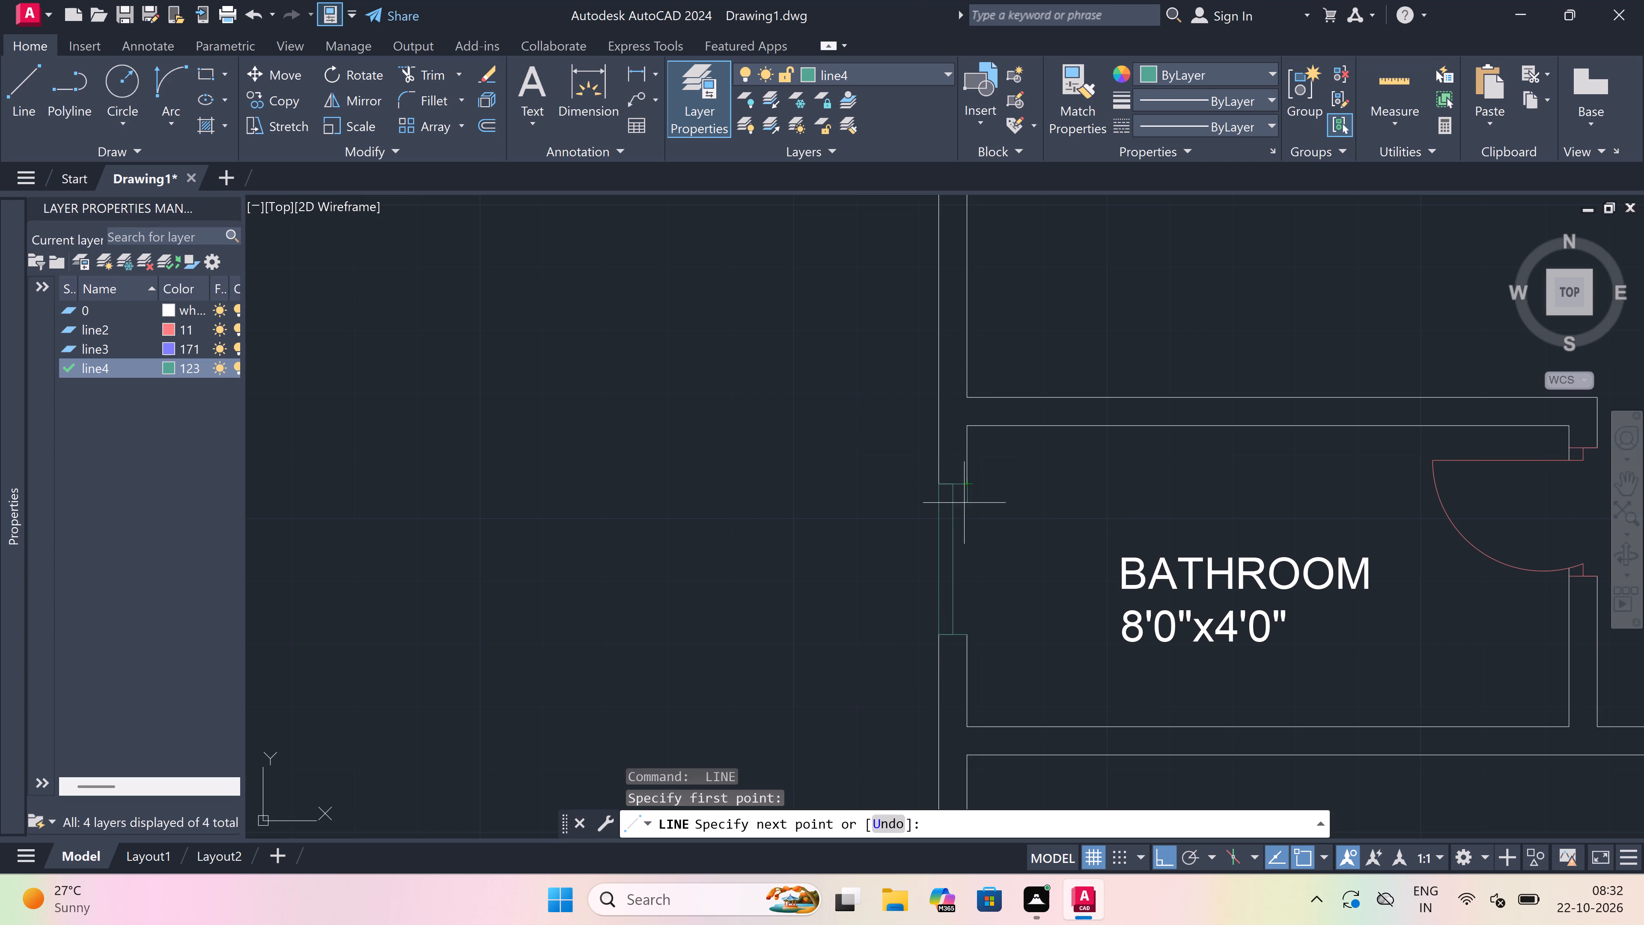
{"action": "left_click", "coordinate": [965, 636]}
{"action": "key", "text": "Escape"}
{"action": "scroll", "coordinate": [965, 641], "scroll_direction": "down", "scroll_amount": 4}
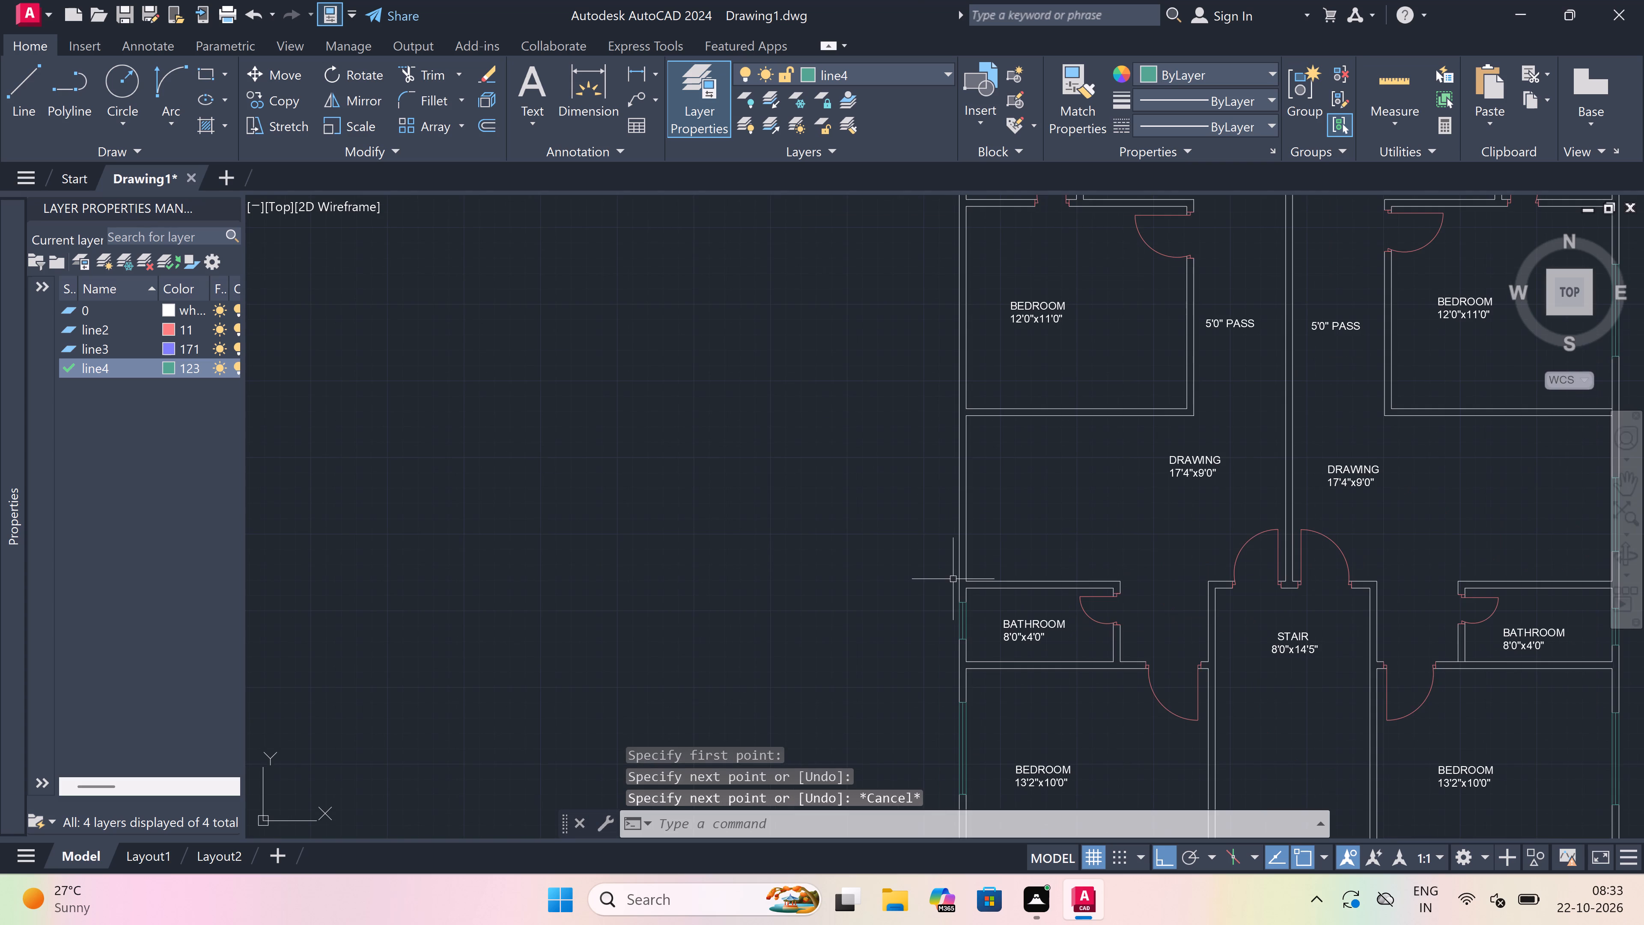
Draw a window in the outer wall of the left 17'4"x9'0" drawing room, with a 4' centre line and end lines.
{"action": "scroll", "coordinate": [944, 499], "scroll_direction": "up", "scroll_amount": 2}
{"action": "key", "text": "space"}
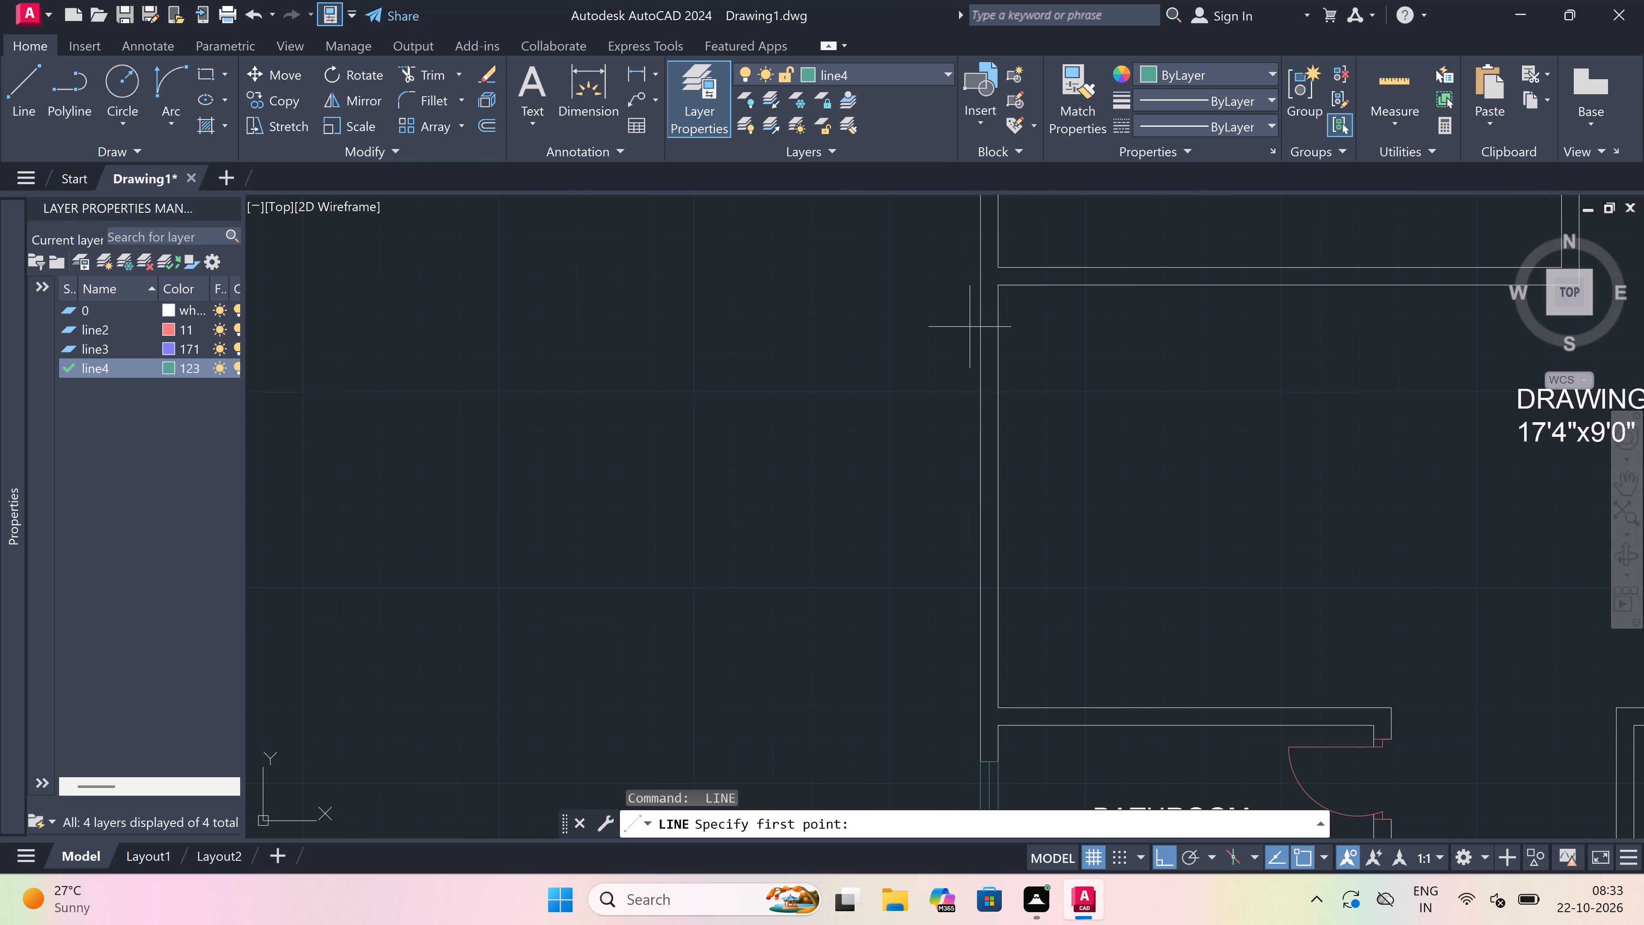
{"action": "left_click", "coordinate": [981, 361]}
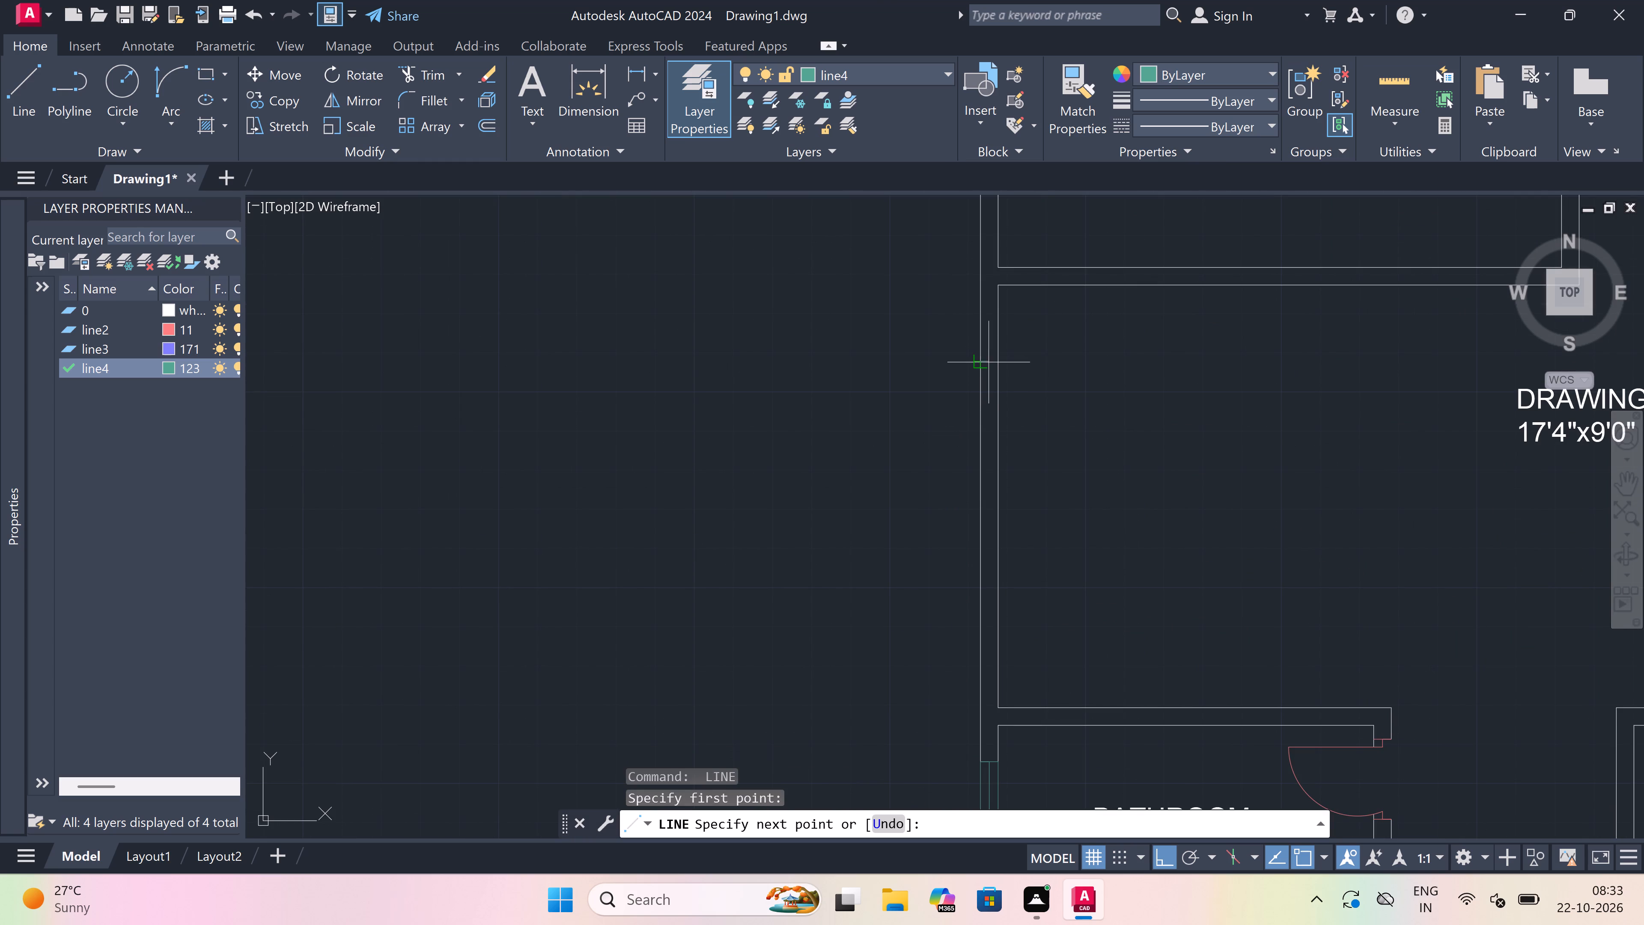
{"action": "left_click", "coordinate": [995, 364]}
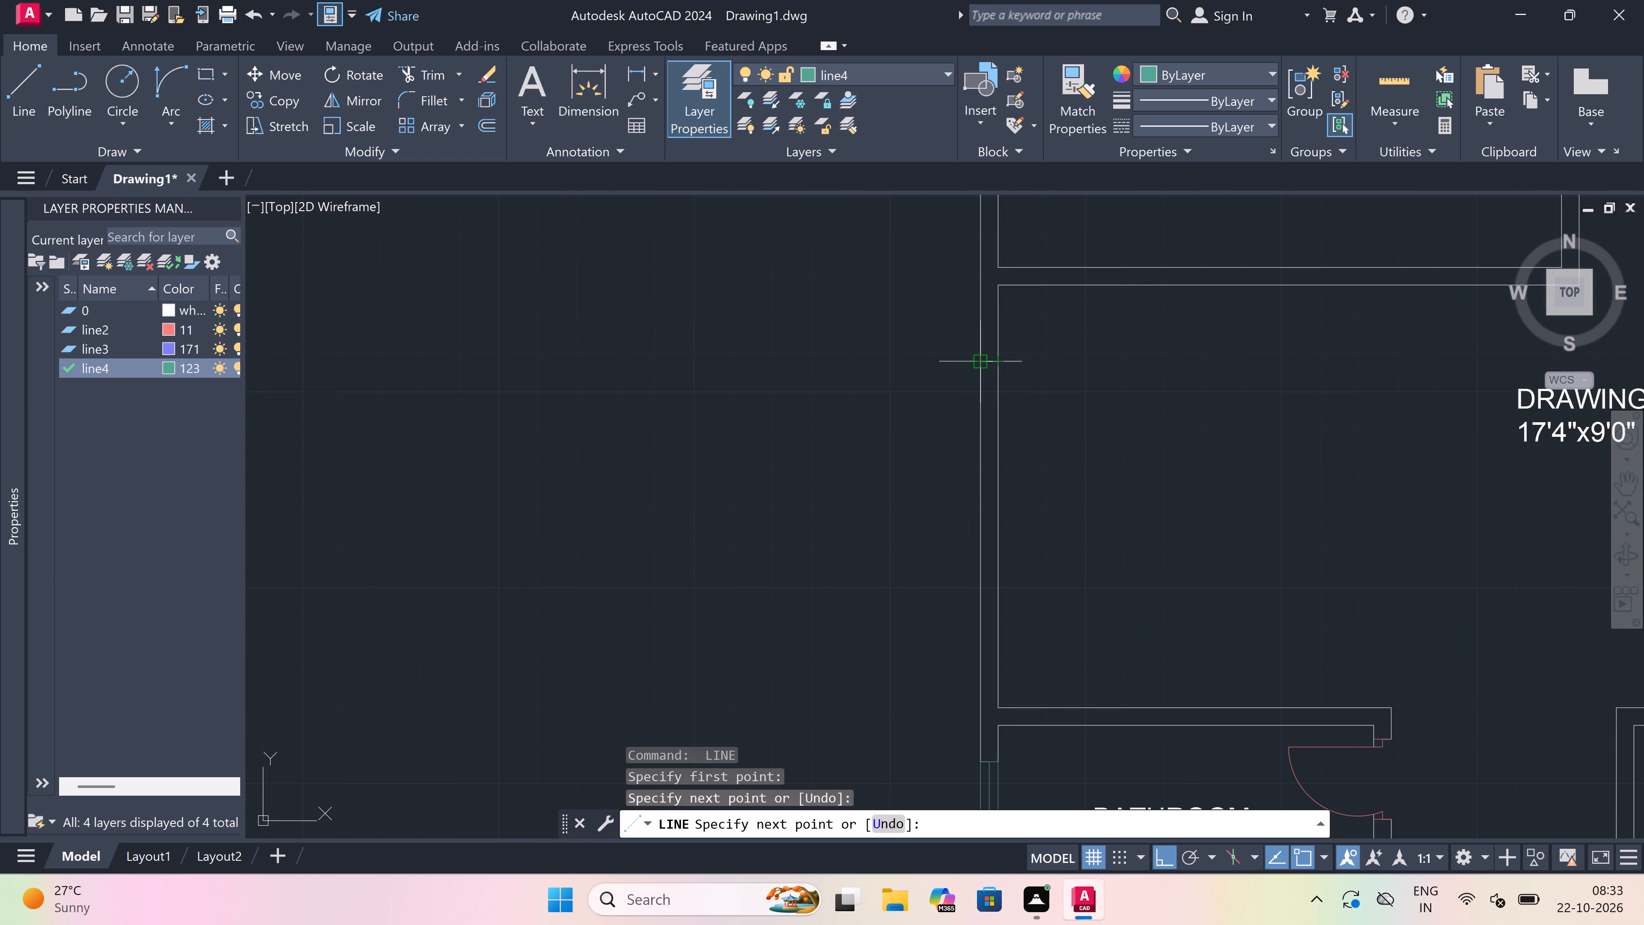
{"action": "left_click", "coordinate": [989, 363]}
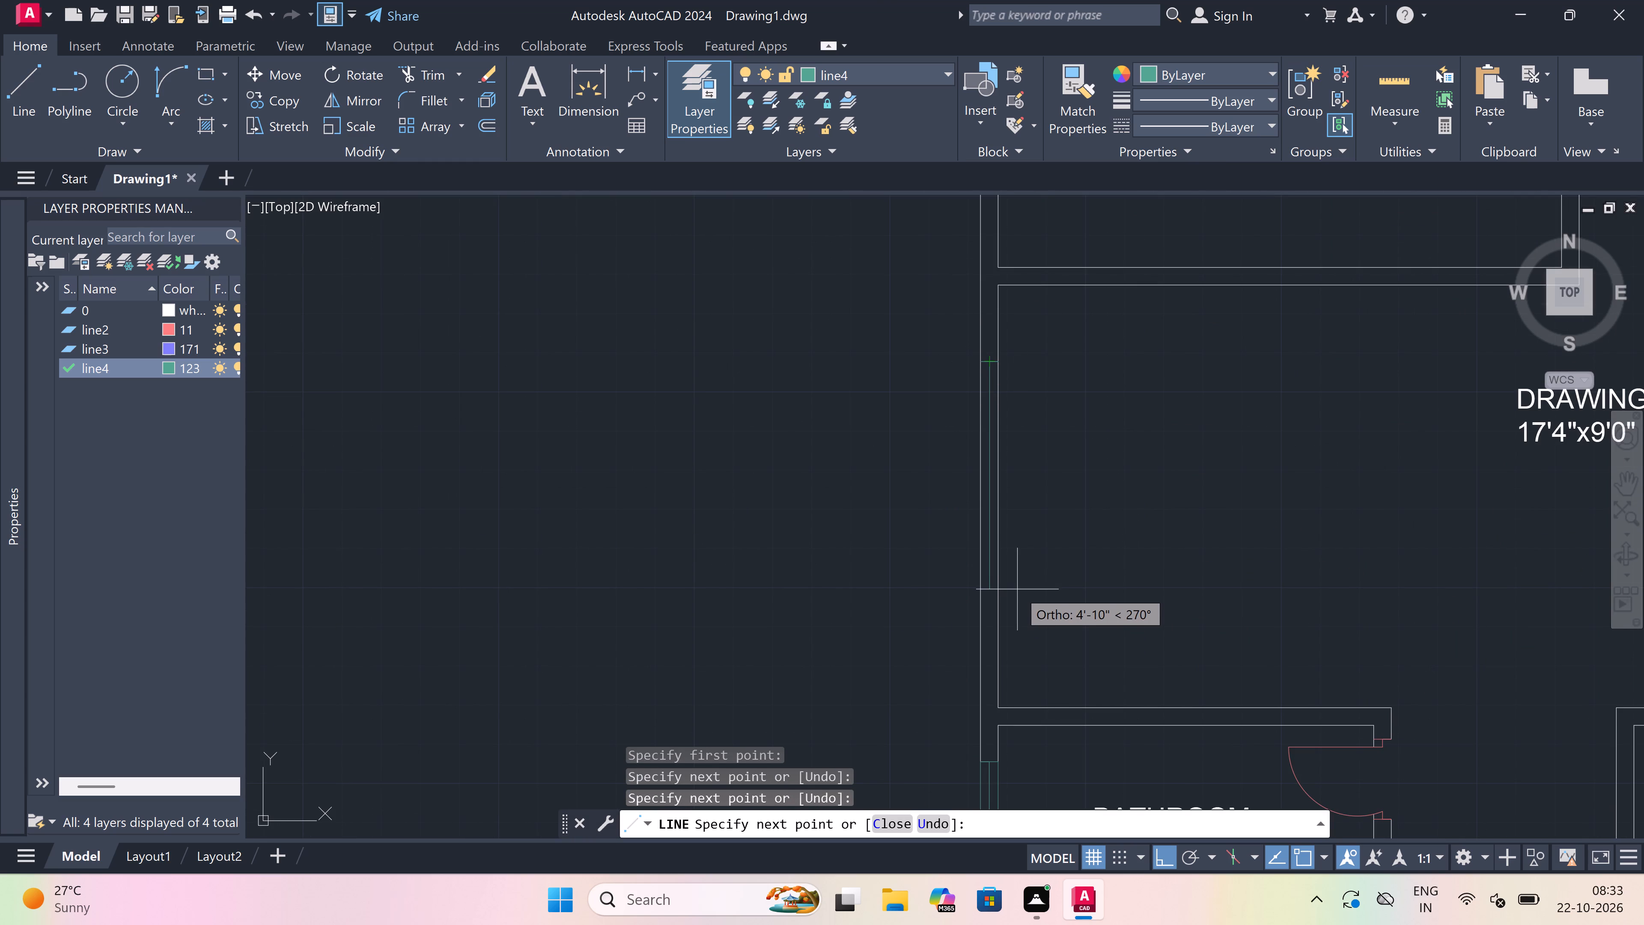
{"action": "type", "text": "4'"}
{"action": "key", "text": "space"}
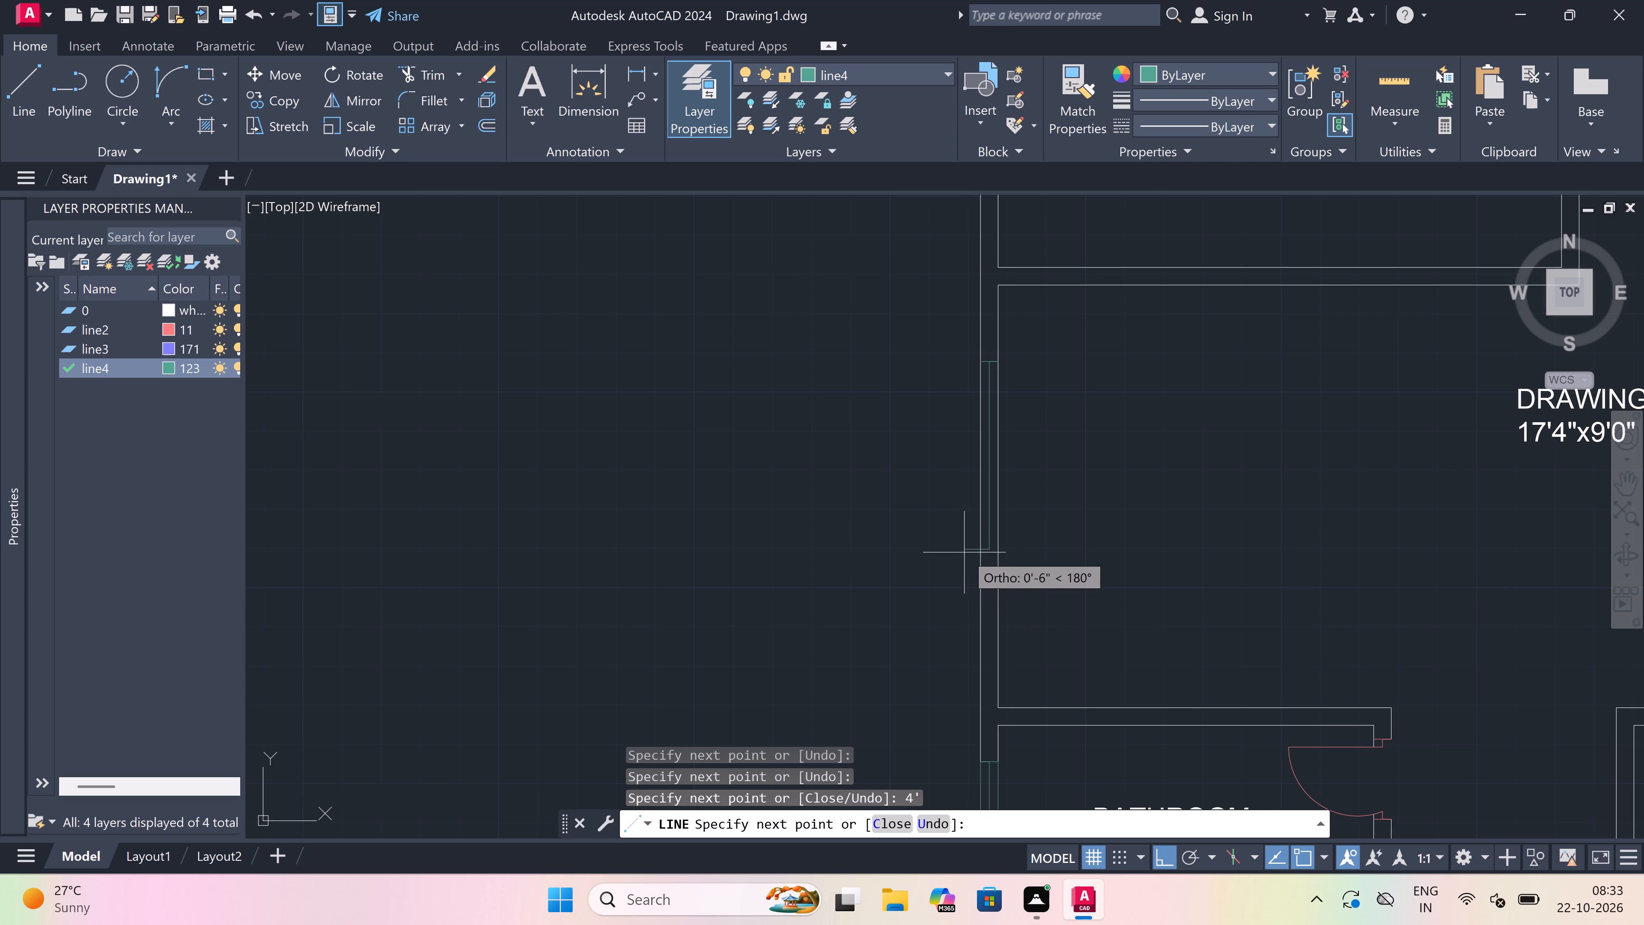
{"action": "scroll", "coordinate": [965, 552], "scroll_direction": "up", "scroll_amount": 2}
{"action": "left_click", "coordinate": [989, 546]}
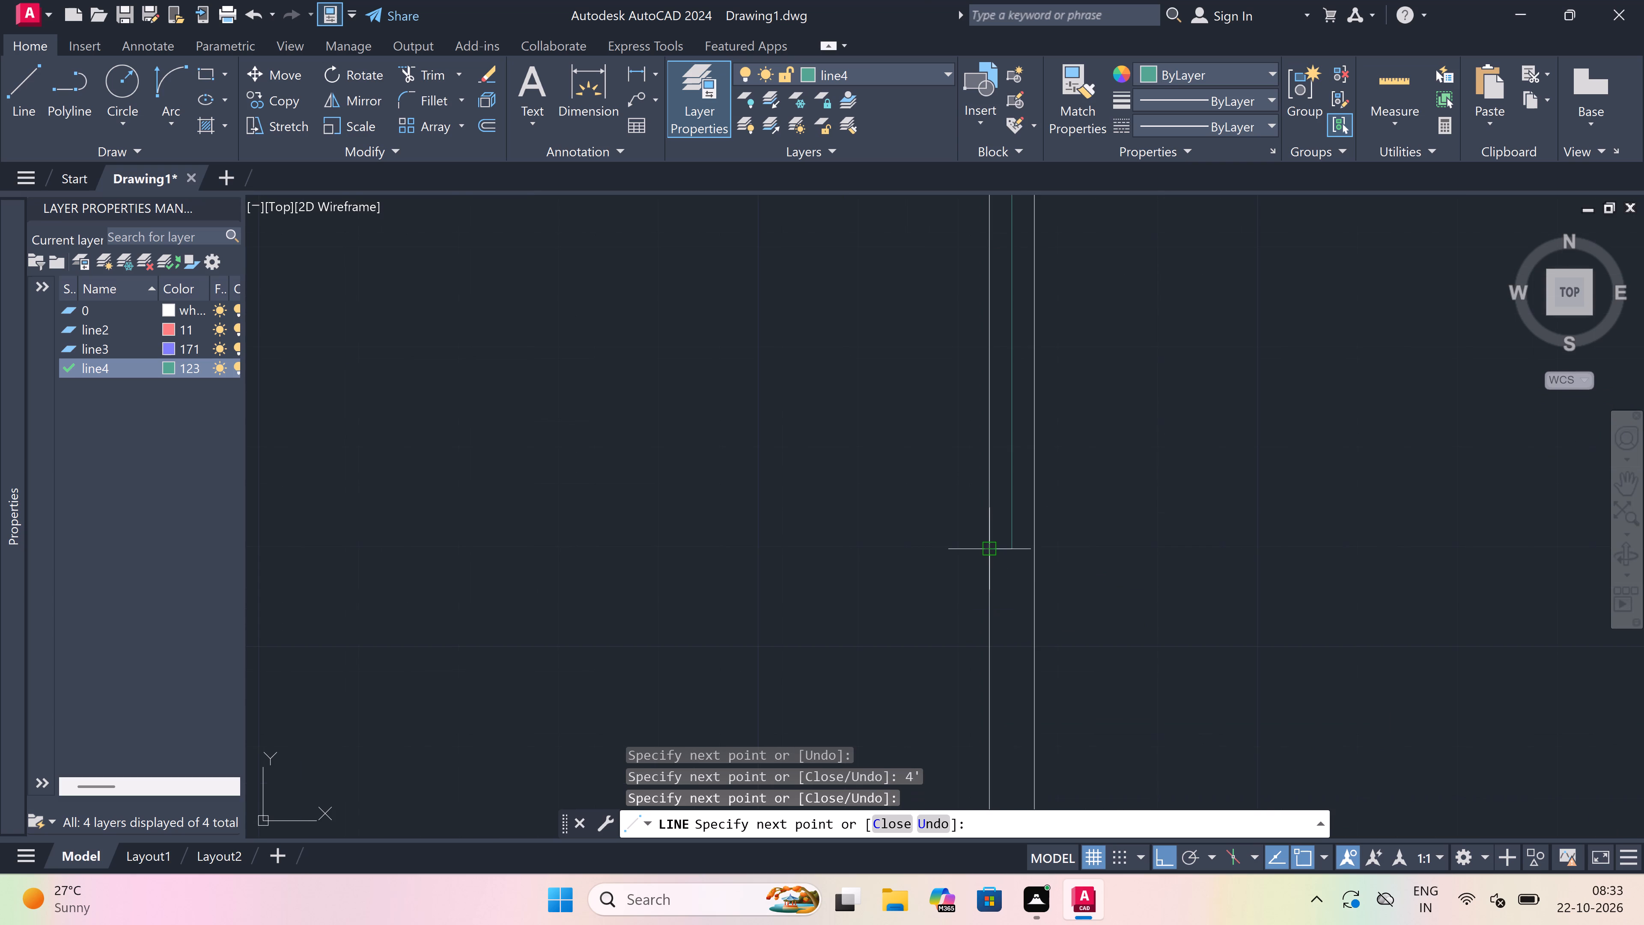
{"action": "left_click", "coordinate": [1034, 551]}
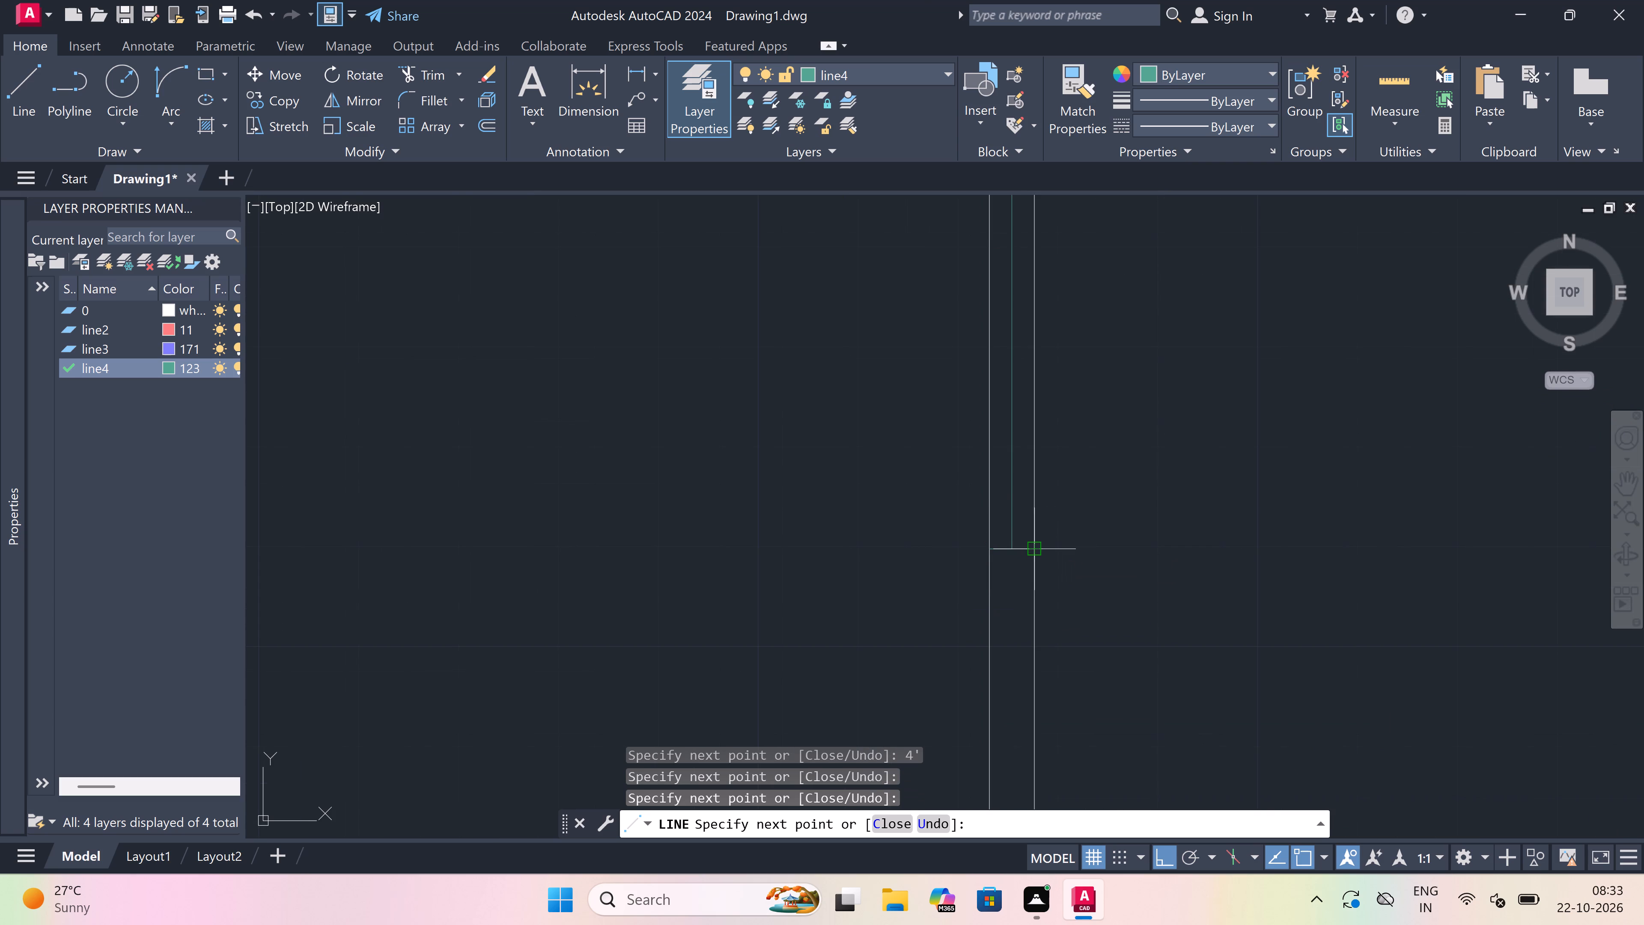
{"action": "key", "text": "Escape"}
Trim both outer wall lines between the end lines of the left drawing room's 4' window.
{"action": "scroll", "coordinate": [1001, 590], "scroll_direction": "down", "scroll_amount": 4}
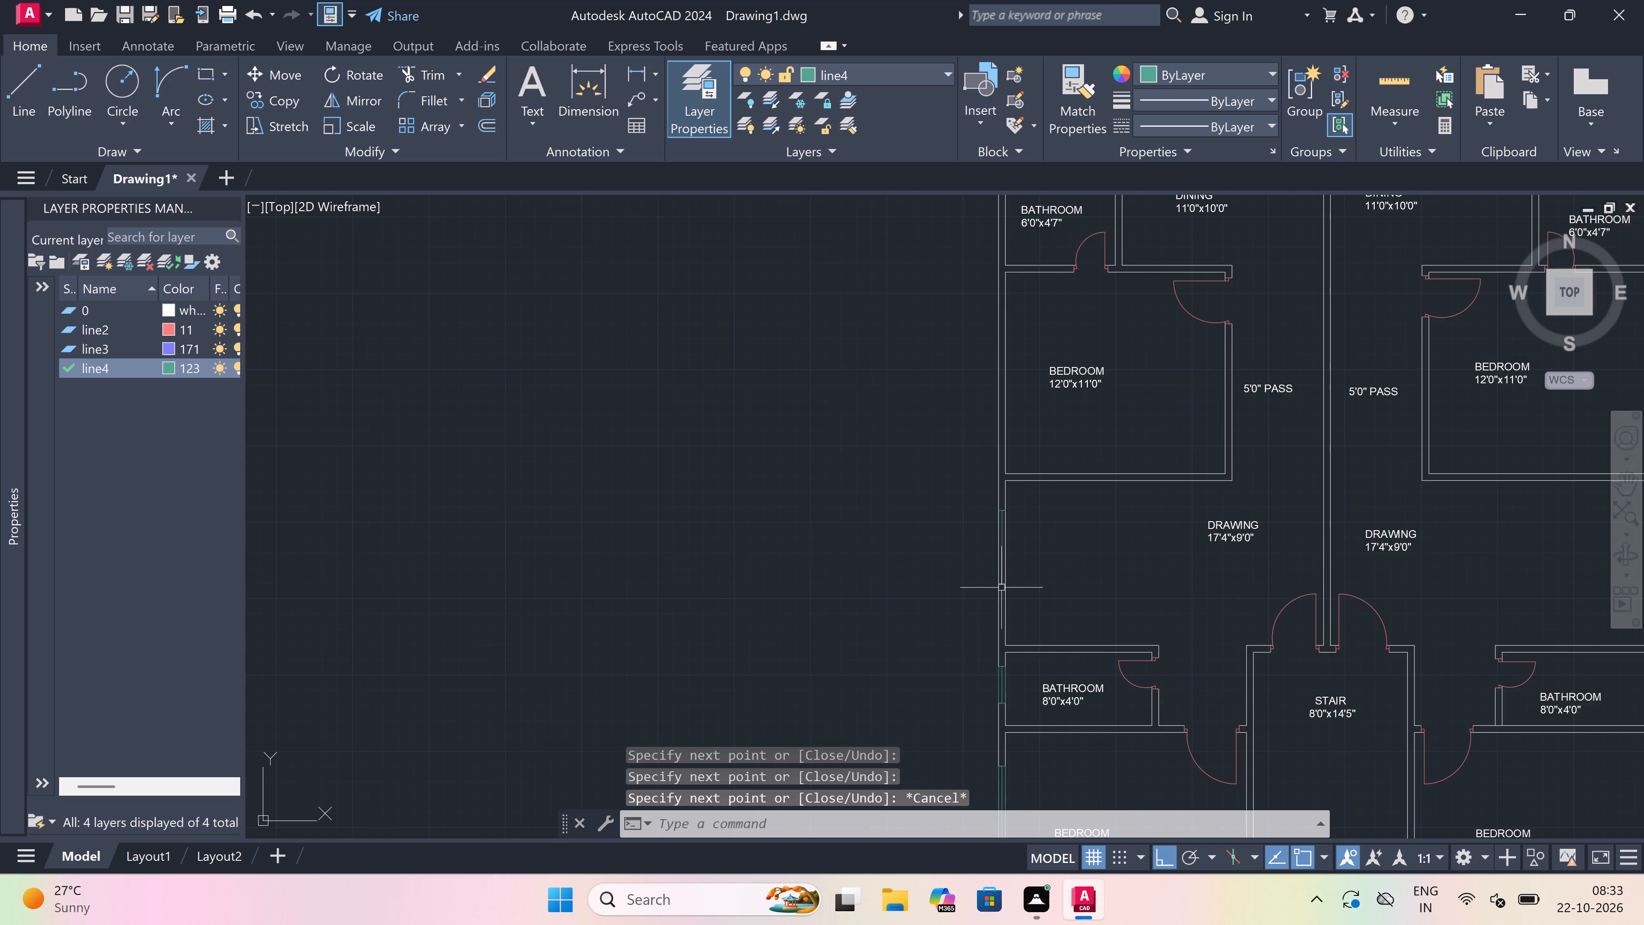
{"action": "scroll", "coordinate": [1008, 551], "scroll_direction": "up", "scroll_amount": 4}
{"action": "key", "text": "t"}
{"action": "key", "text": "r"}
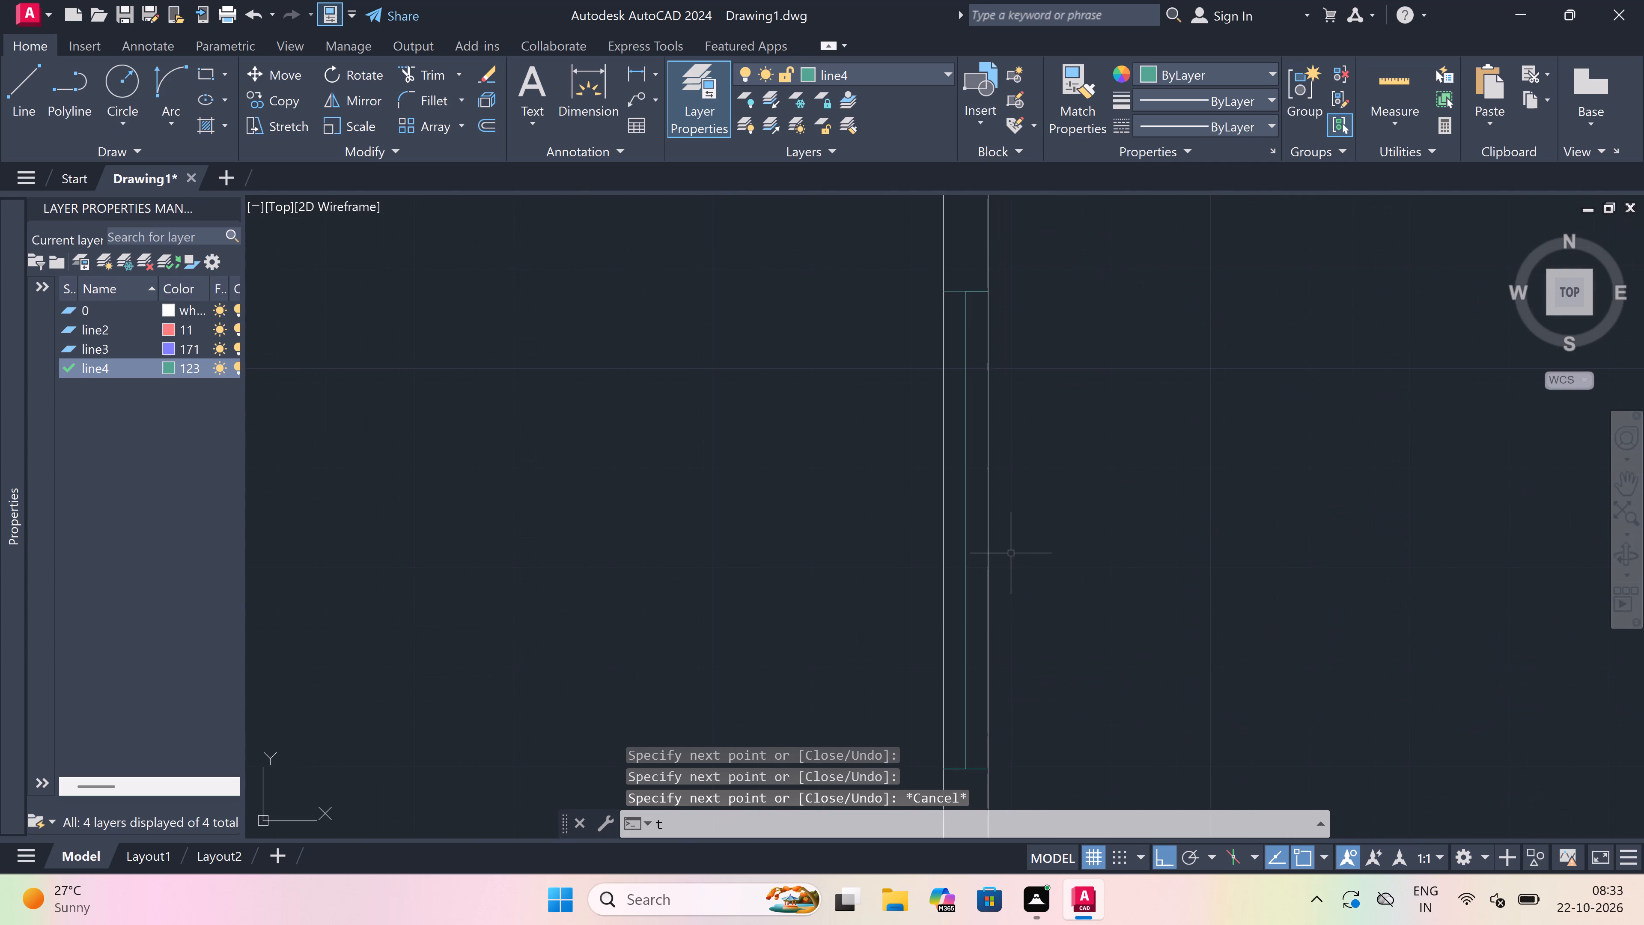
{"action": "key", "text": "space"}
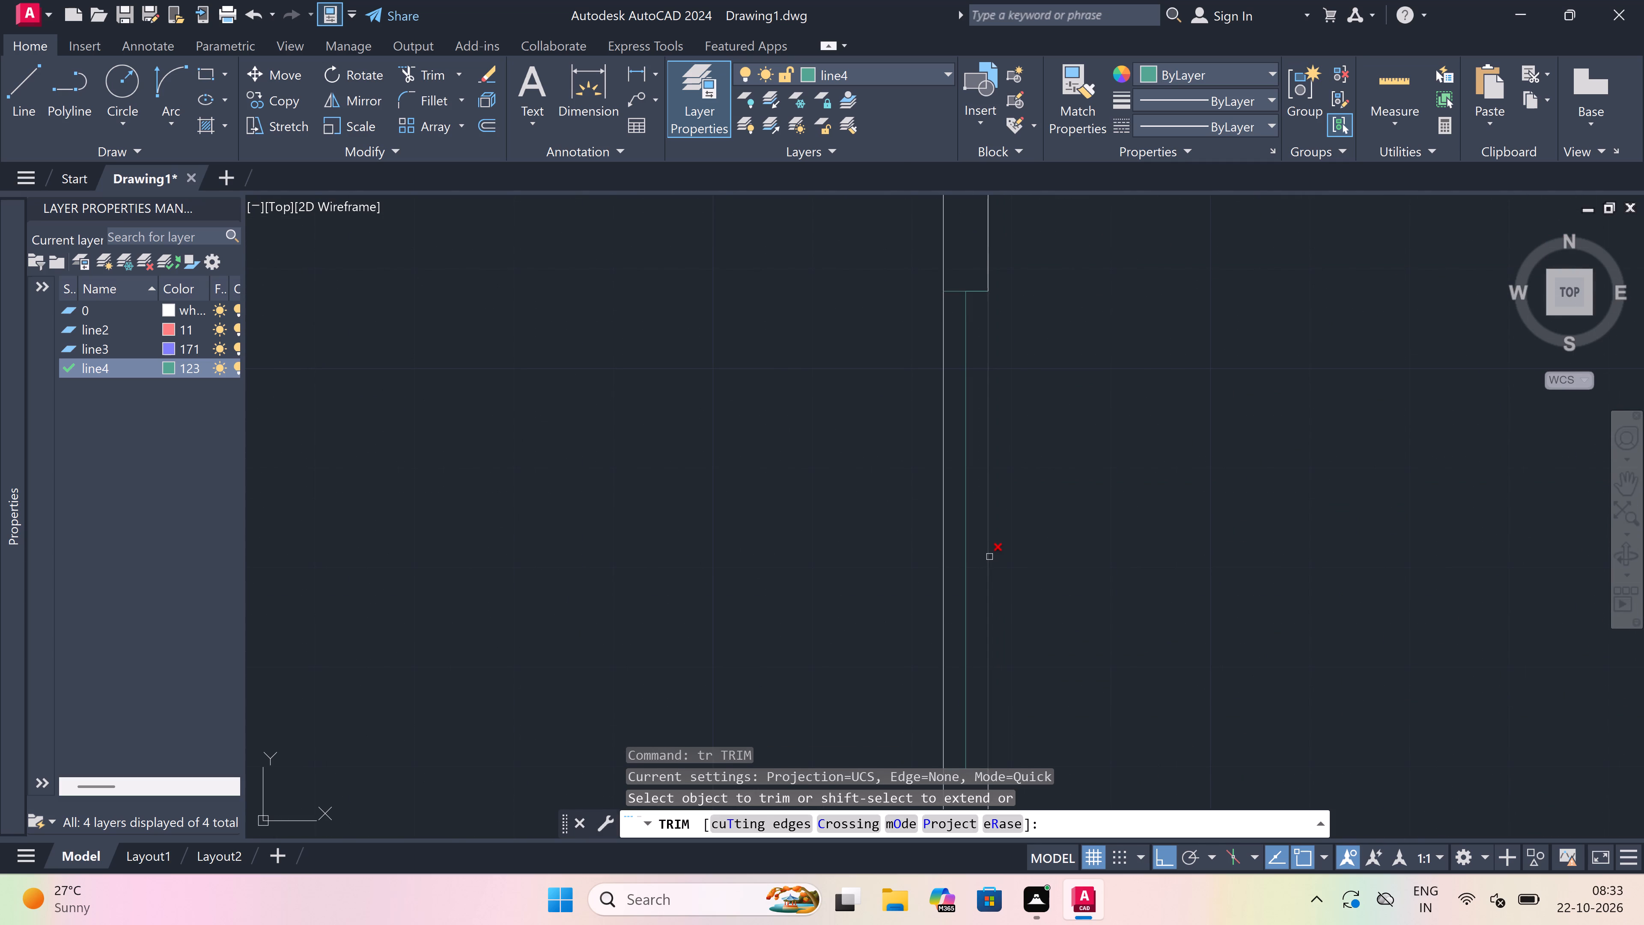
{"action": "scroll", "coordinate": [989, 557], "scroll_direction": "down", "scroll_amount": 1}
{"action": "left_click", "coordinate": [989, 557]}
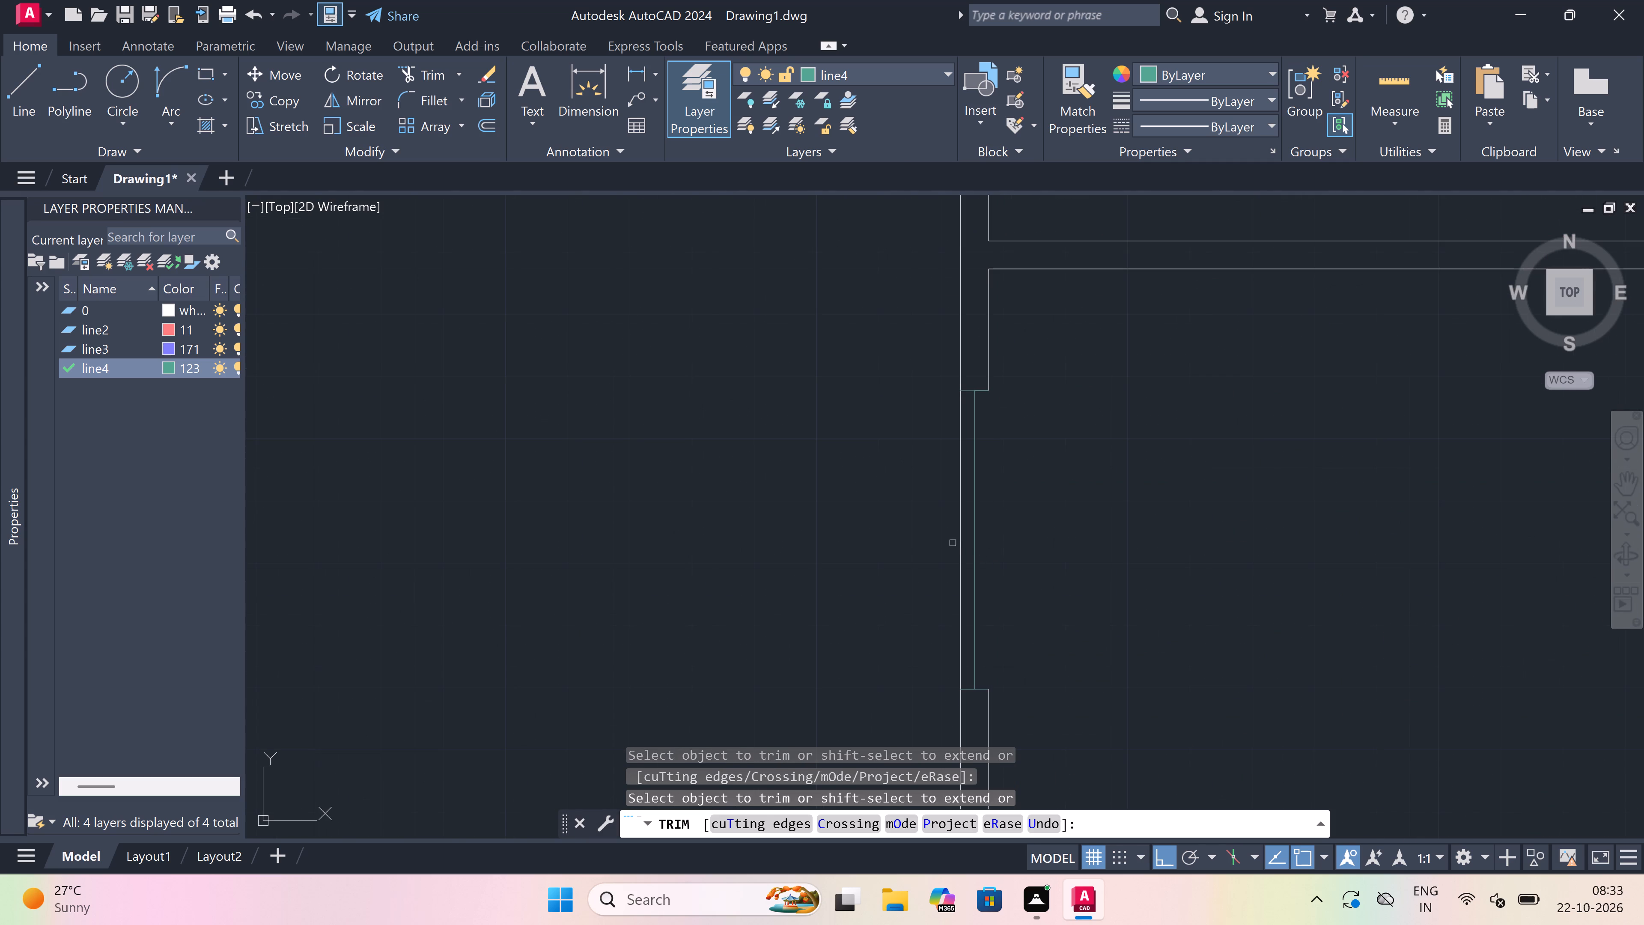
{"action": "left_click", "coordinate": [958, 545]}
{"action": "key", "text": "Escape"}
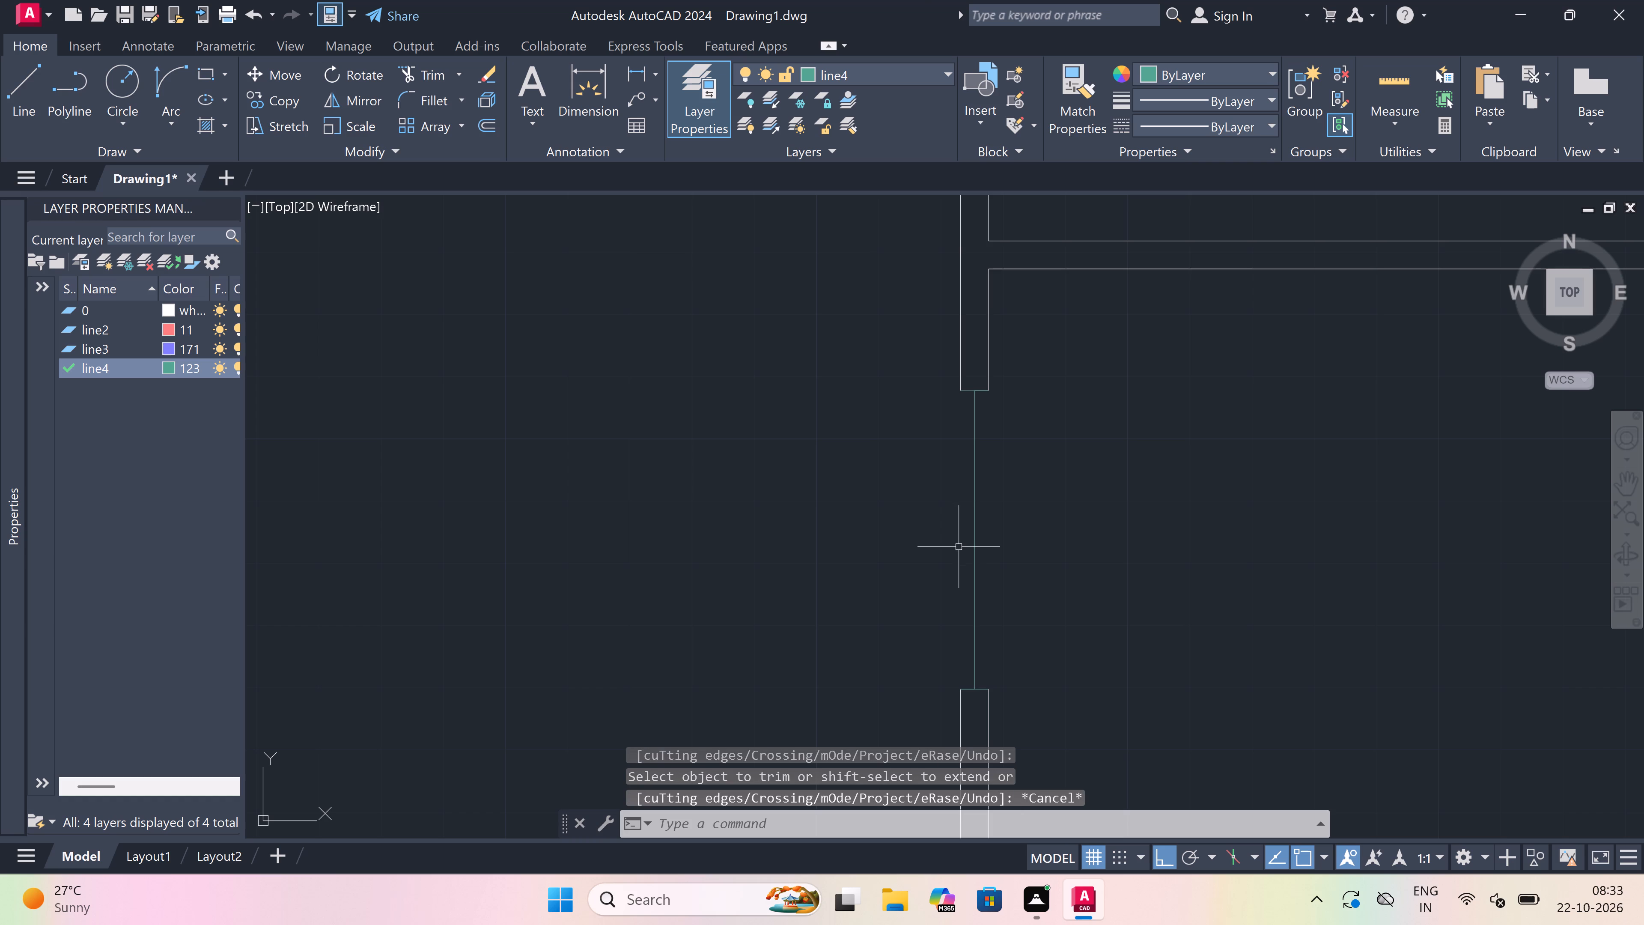
Draw the outer and inner window lines across the 4' opening in the left drawing room's outer wall.
{"action": "key", "text": "l"}
{"action": "key", "text": "space"}
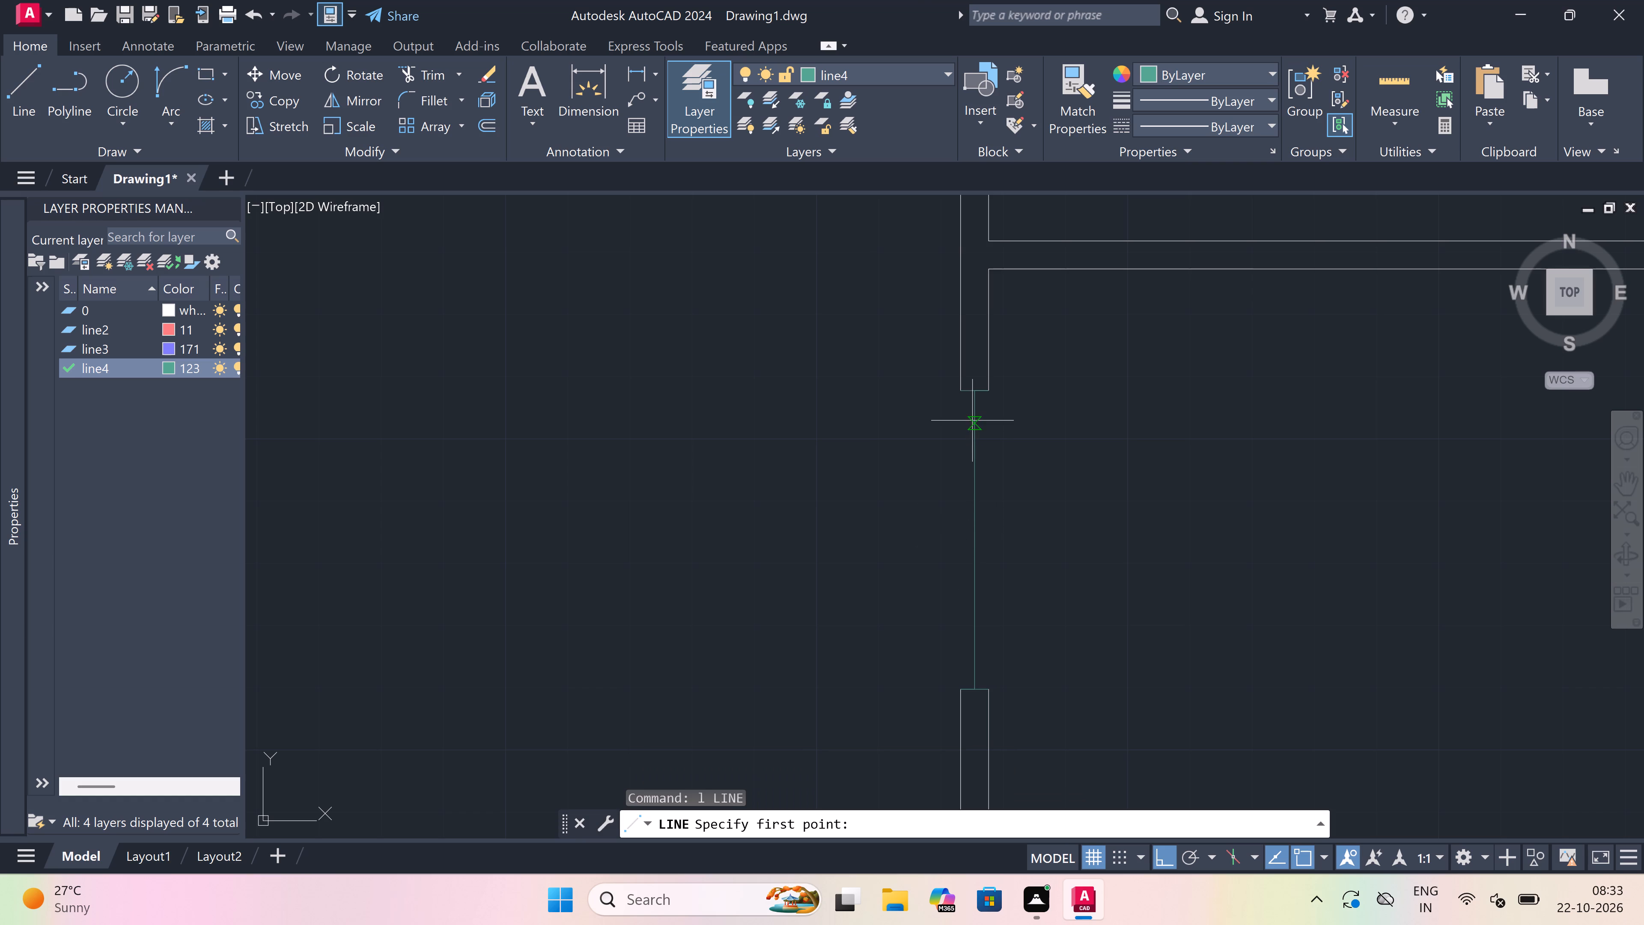
{"action": "left_click", "coordinate": [956, 390]}
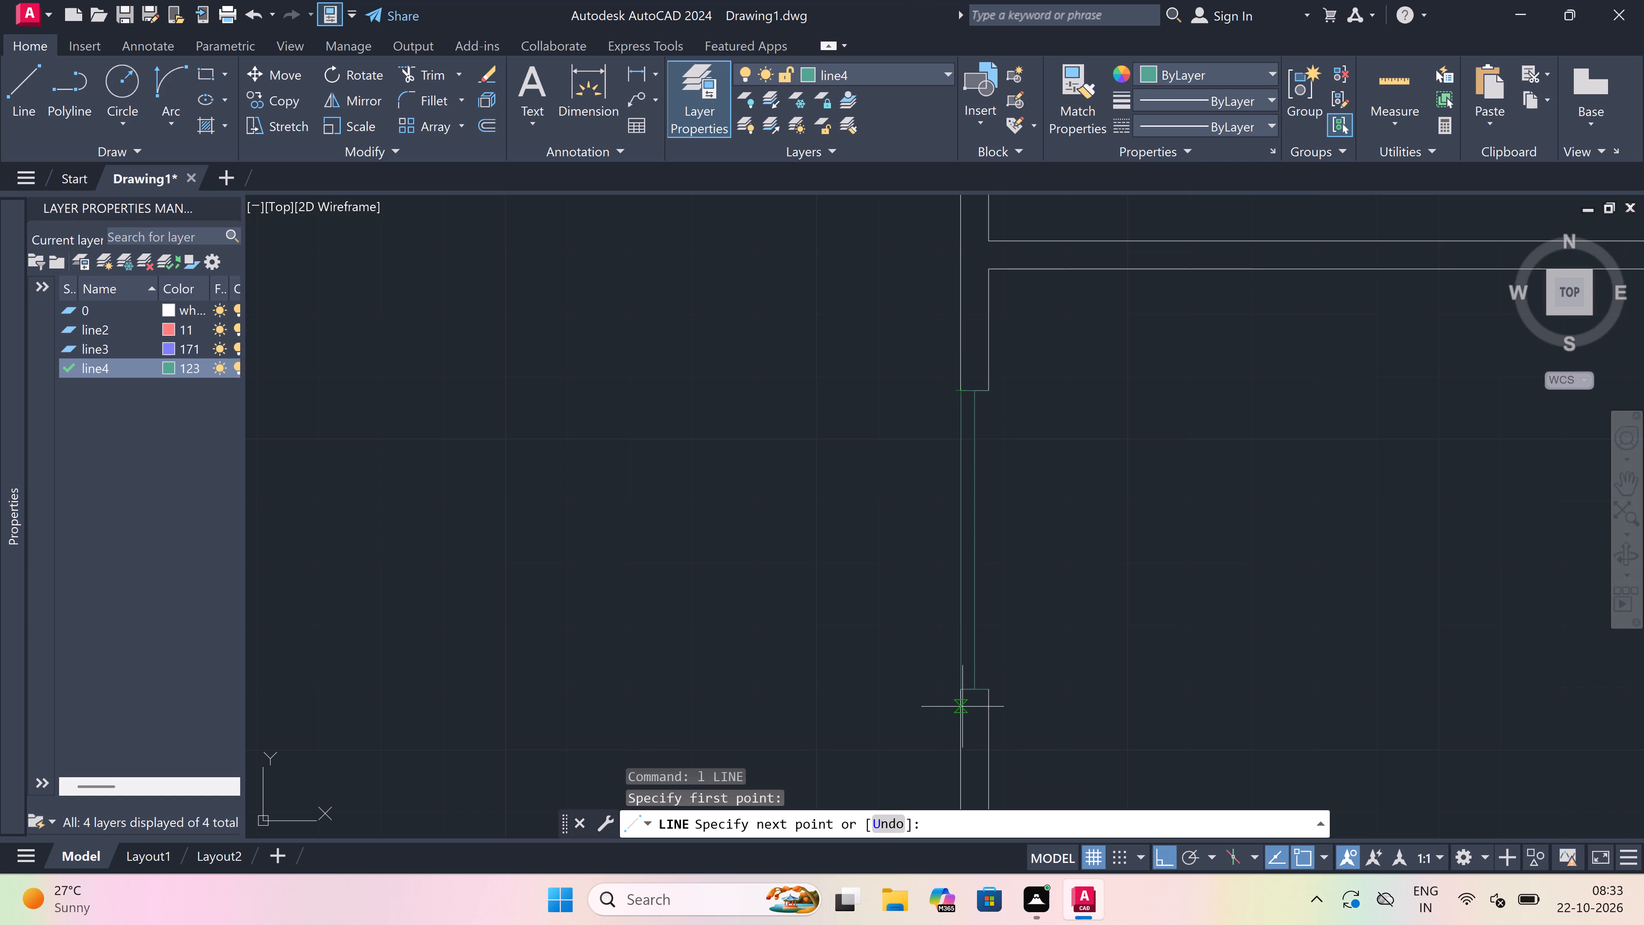
{"action": "left_click", "coordinate": [958, 694]}
{"action": "key", "text": "Escape"}
{"action": "key", "text": "space"}
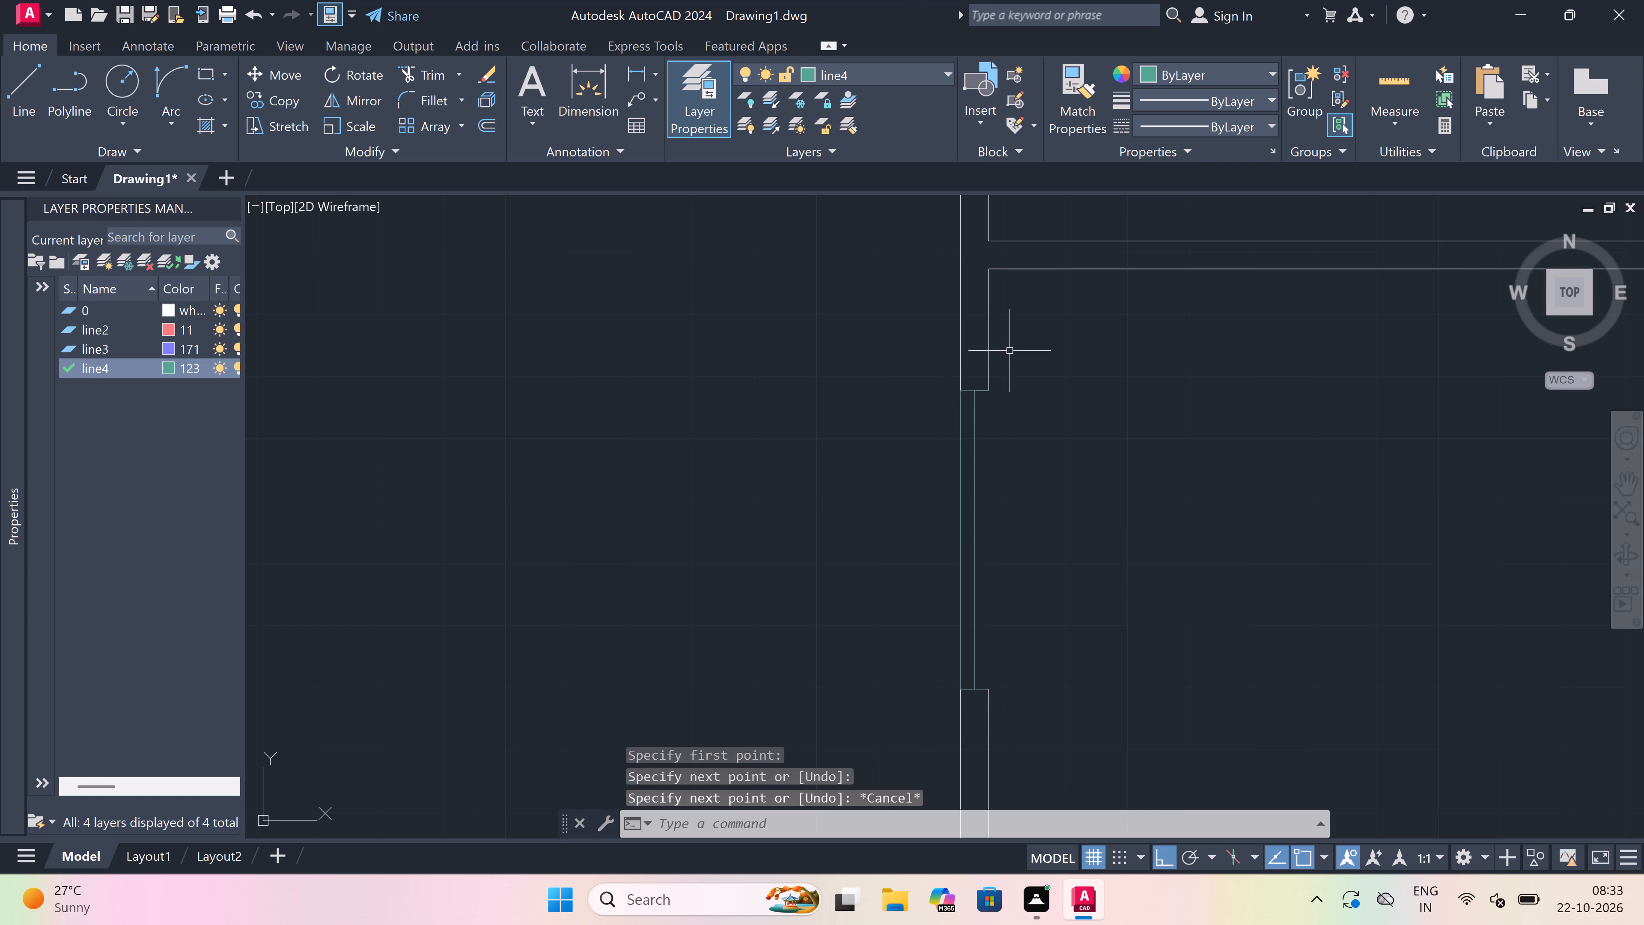
{"action": "left_click", "coordinate": [998, 393]}
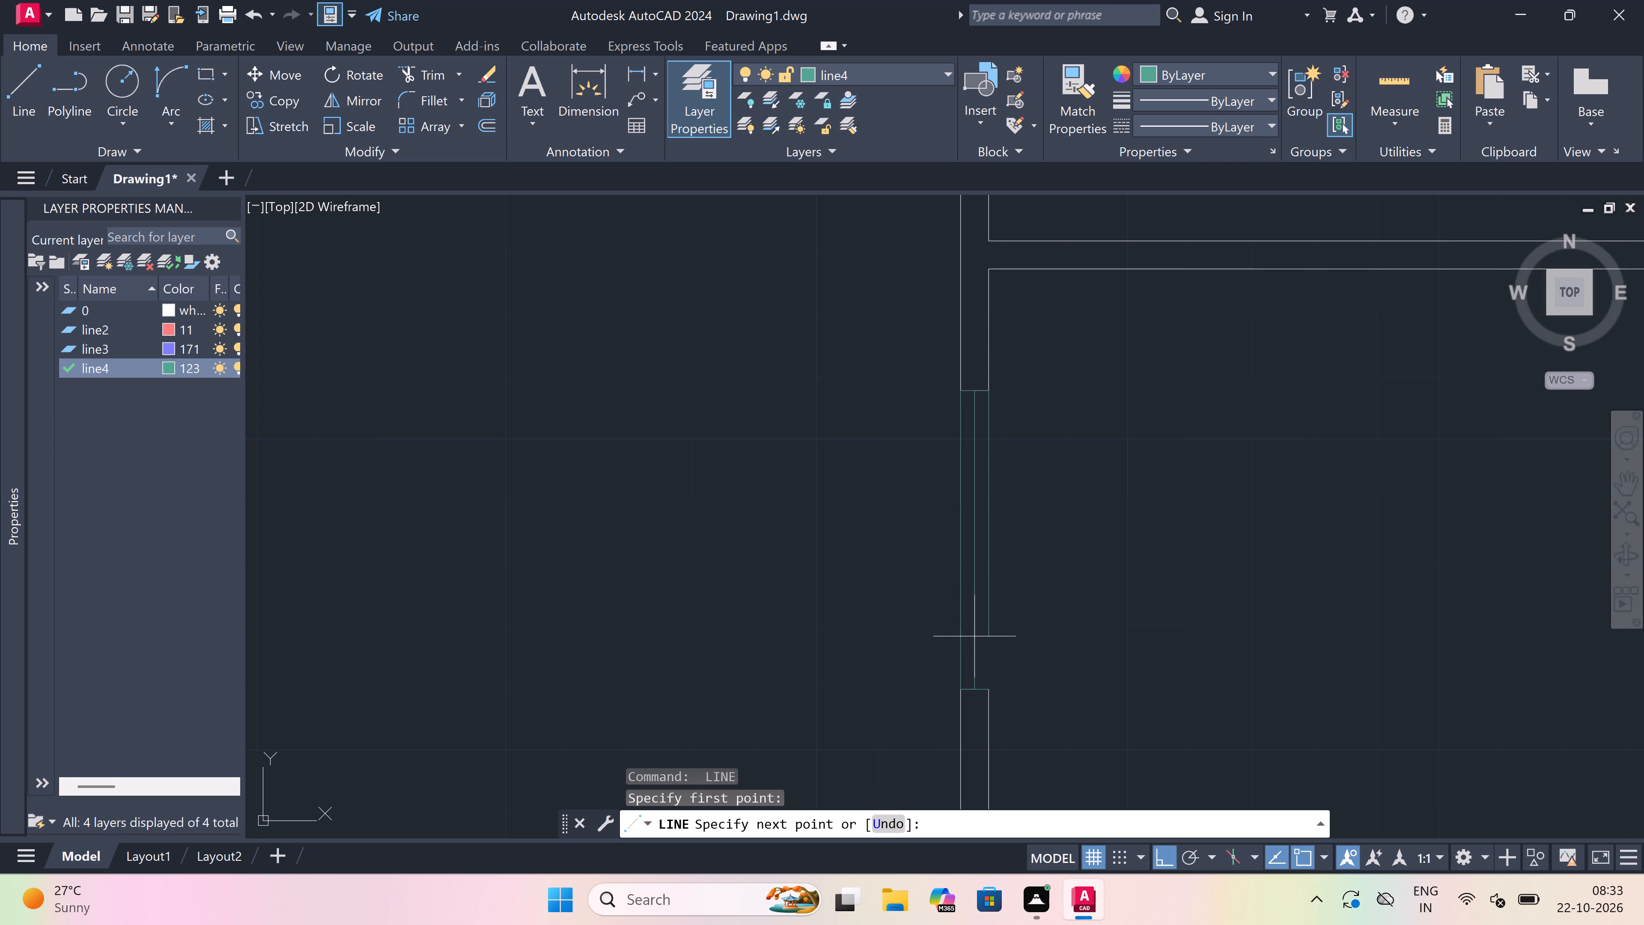
{"action": "left_click", "coordinate": [983, 695]}
{"action": "key", "text": "Escape"}
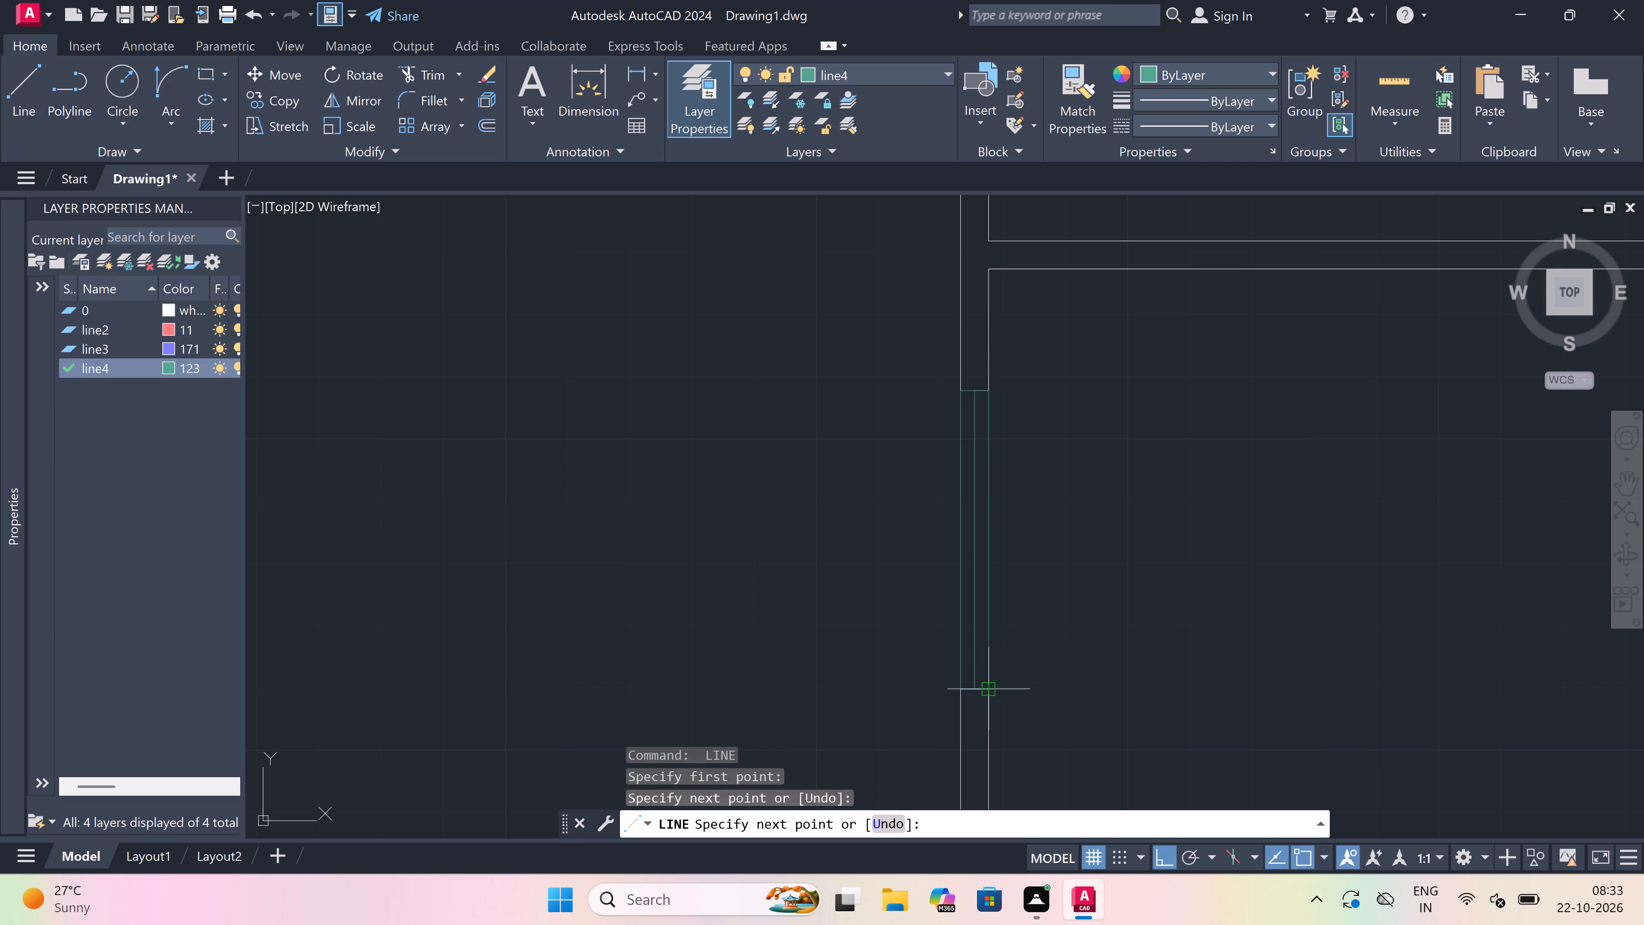
Draw a window in the outer wall of the left 12'0"x11'0" bedroom, with a 5' centre line and end lines.
{"action": "scroll", "coordinate": [938, 570], "scroll_direction": "down", "scroll_amount": 5}
{"action": "scroll", "coordinate": [943, 518], "scroll_direction": "up", "scroll_amount": 2}
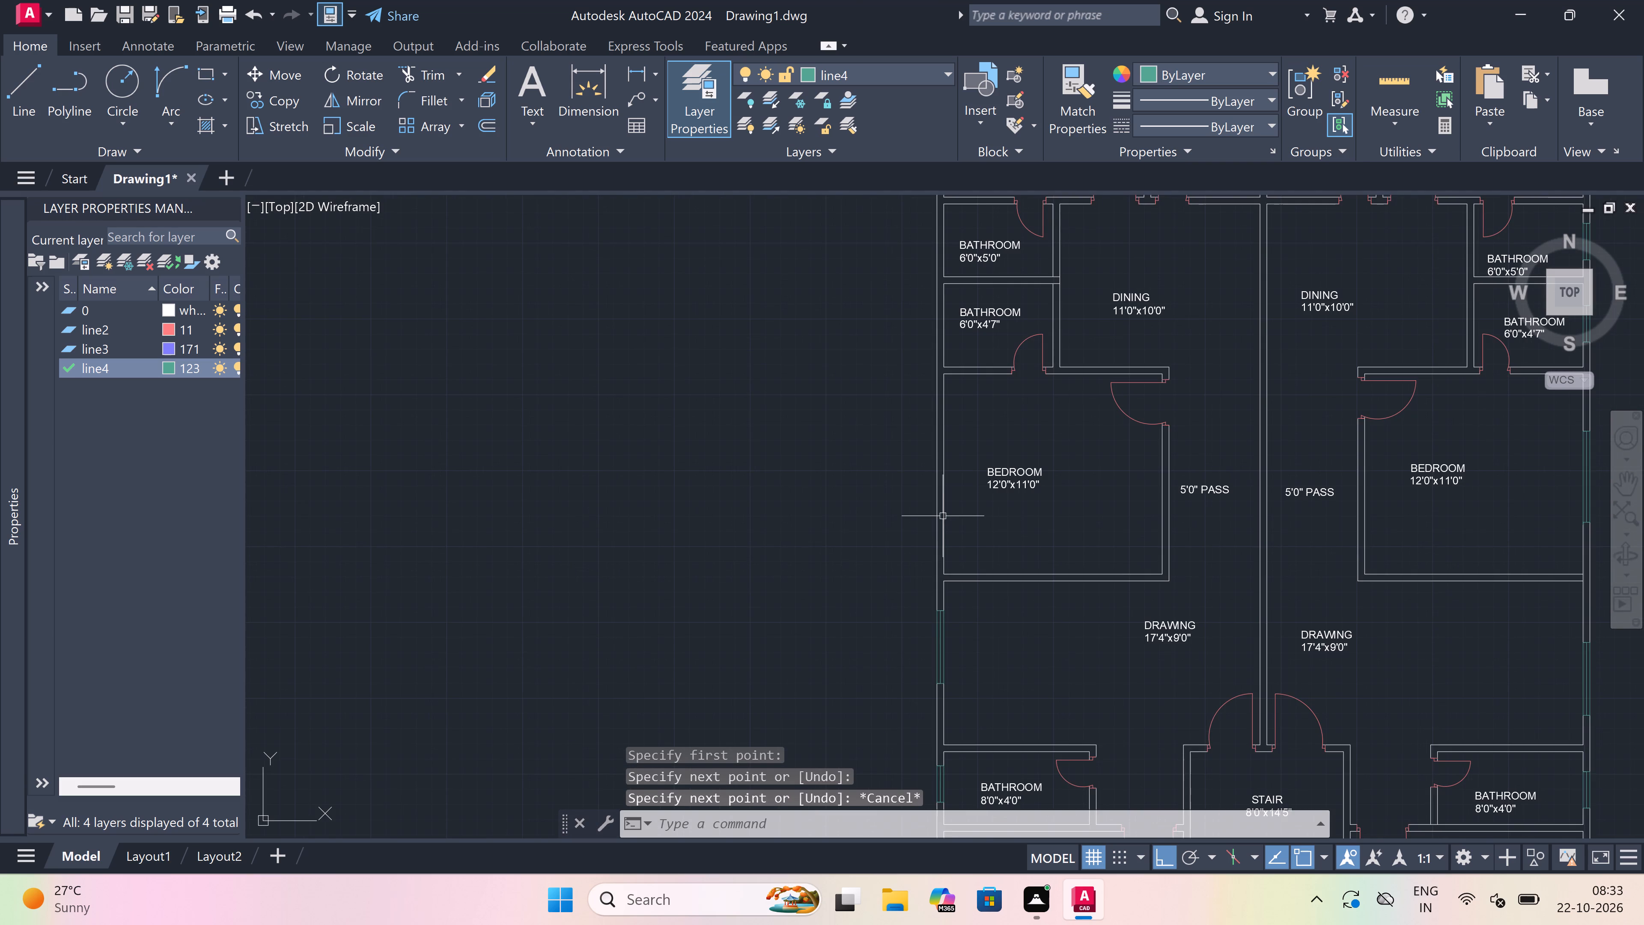
{"action": "key", "text": "space"}
{"action": "scroll", "coordinate": [933, 440], "scroll_direction": "up", "scroll_amount": 2}
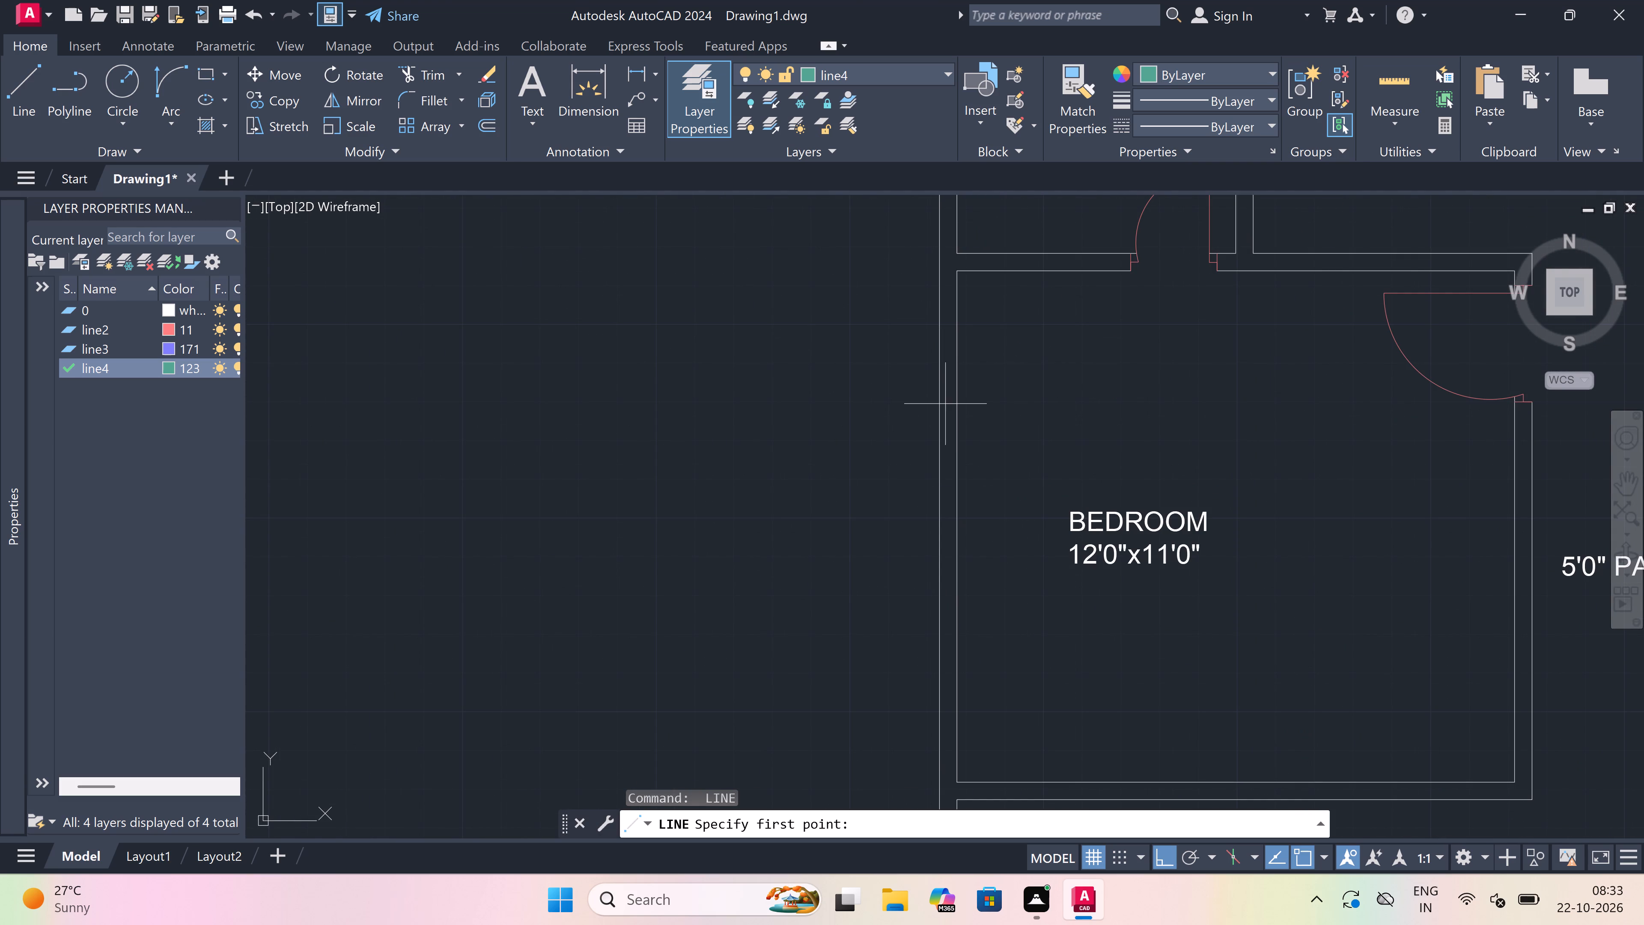
{"action": "left_click", "coordinate": [943, 391]}
{"action": "left_click", "coordinate": [960, 388]}
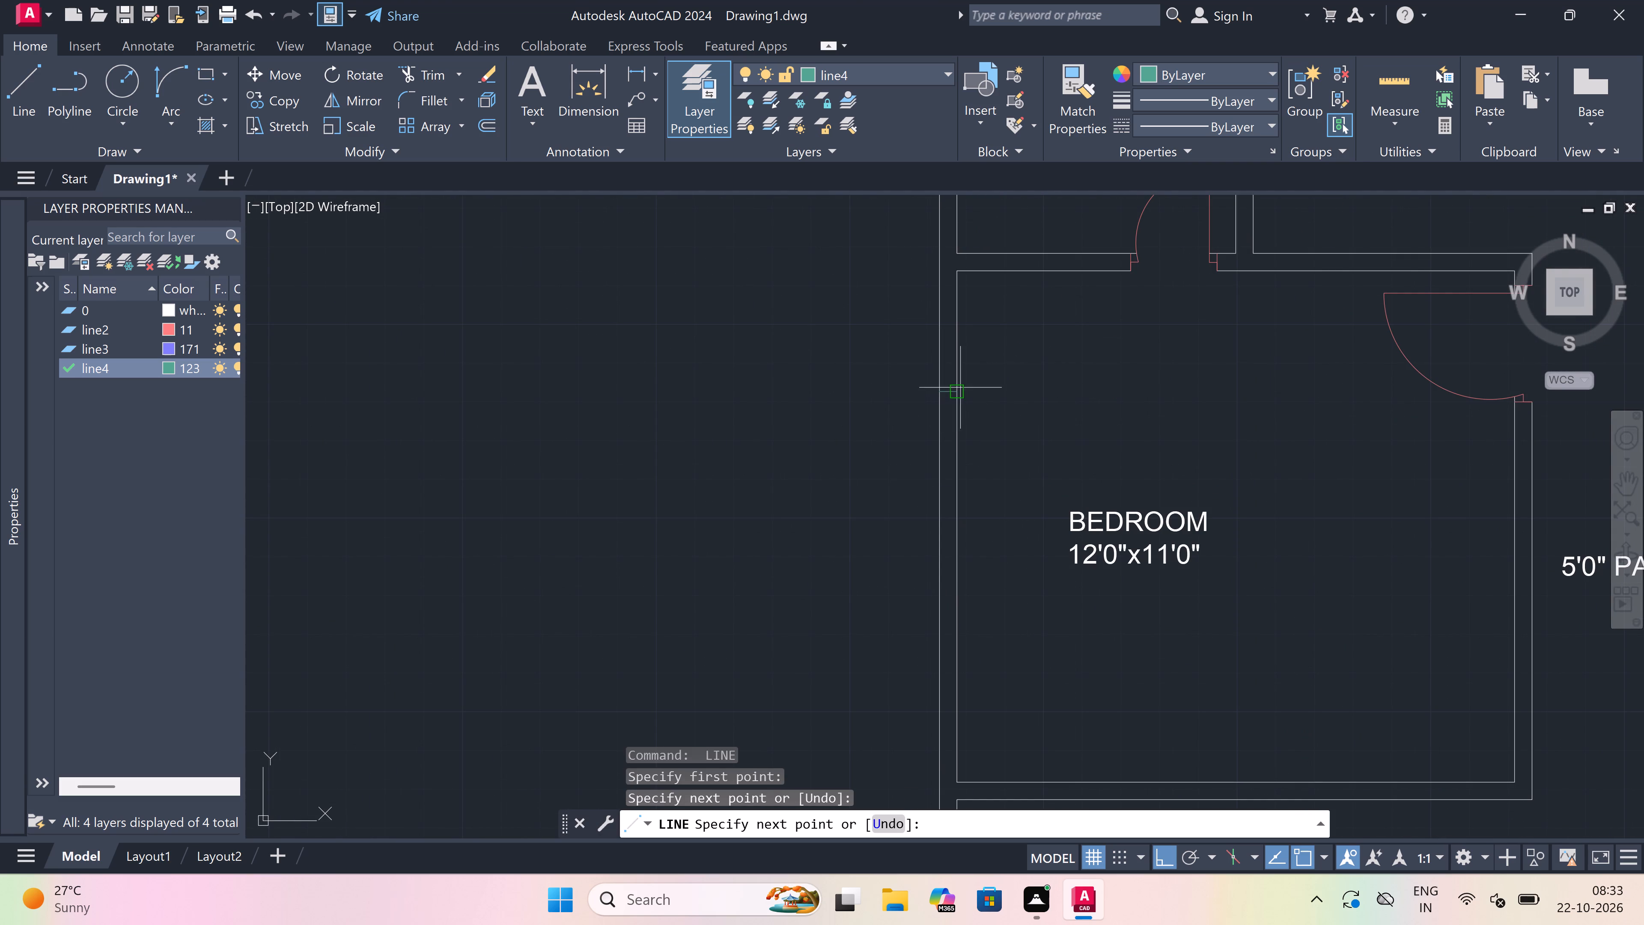
{"action": "scroll", "coordinate": [946, 385], "scroll_direction": "up", "scroll_amount": 5}
{"action": "left_click", "coordinate": [959, 411]}
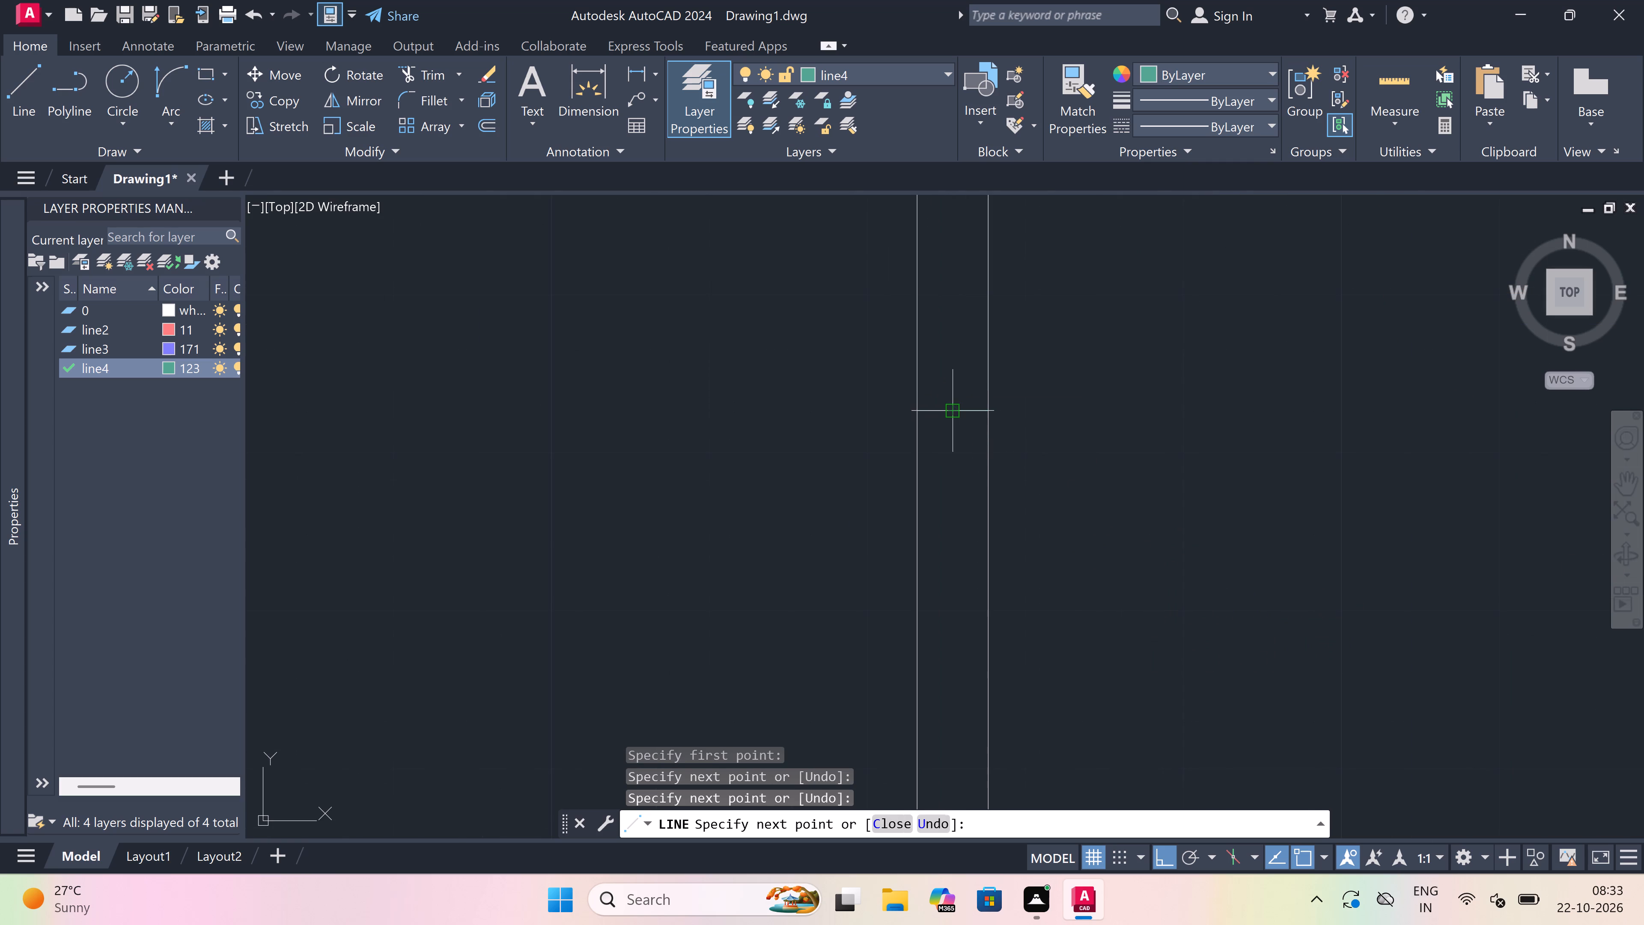
{"action": "scroll", "coordinate": [959, 411], "scroll_direction": "down", "scroll_amount": 4}
{"action": "scroll", "coordinate": [971, 531], "scroll_direction": "up", "scroll_amount": 3}
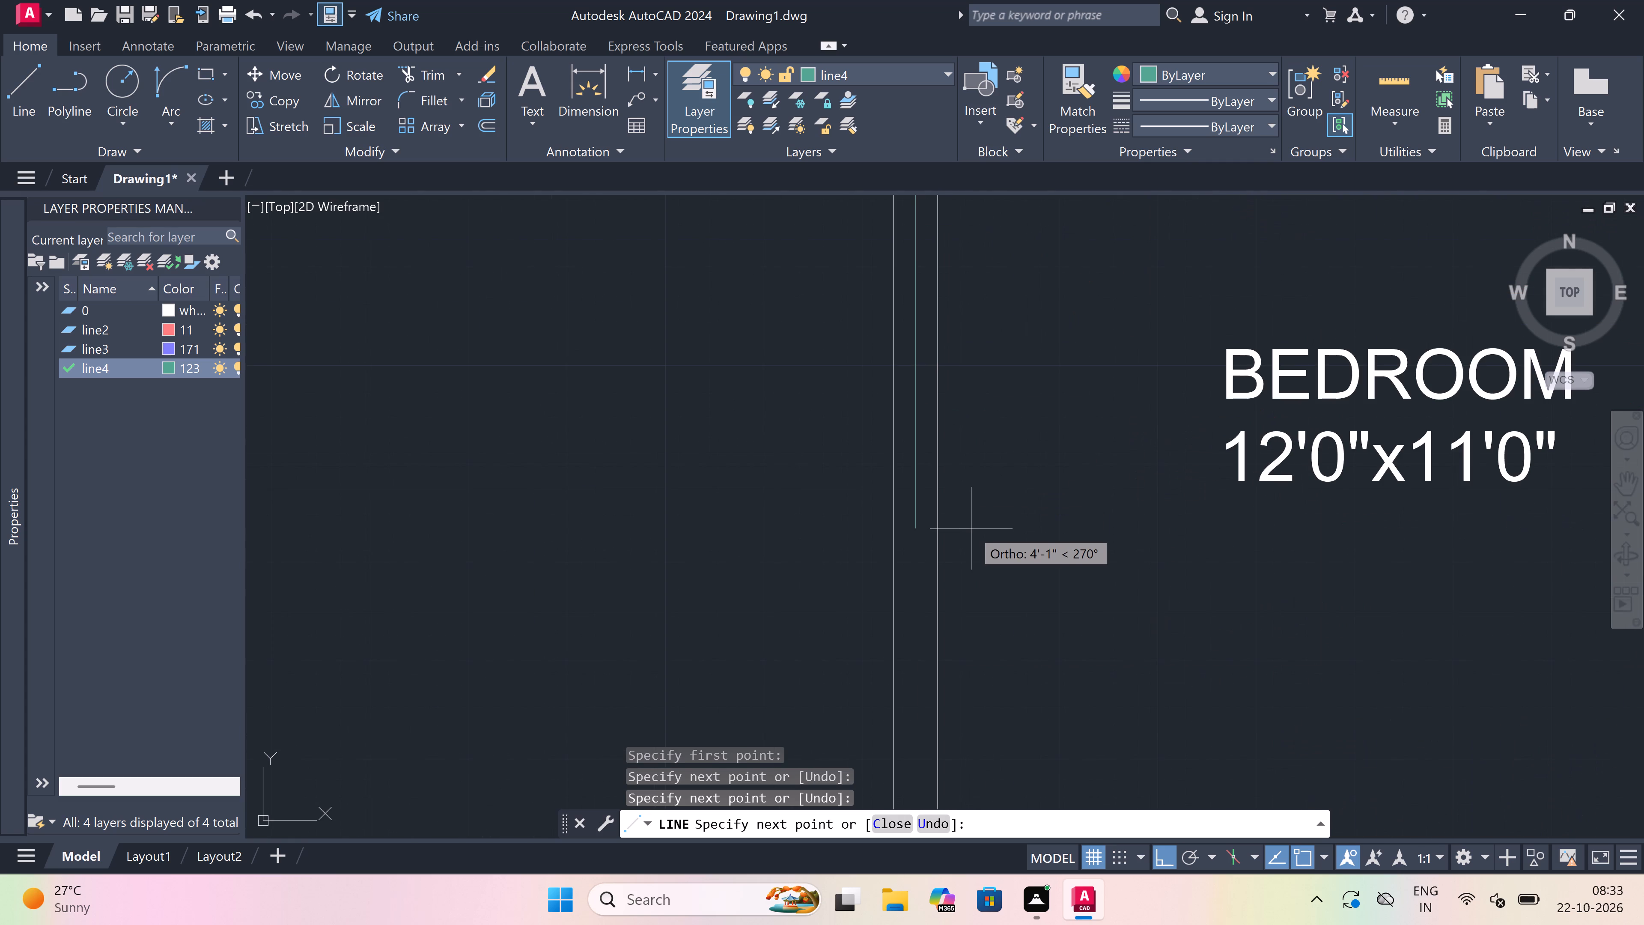
{"action": "type", "text": "5'"}
{"action": "key", "text": "space"}
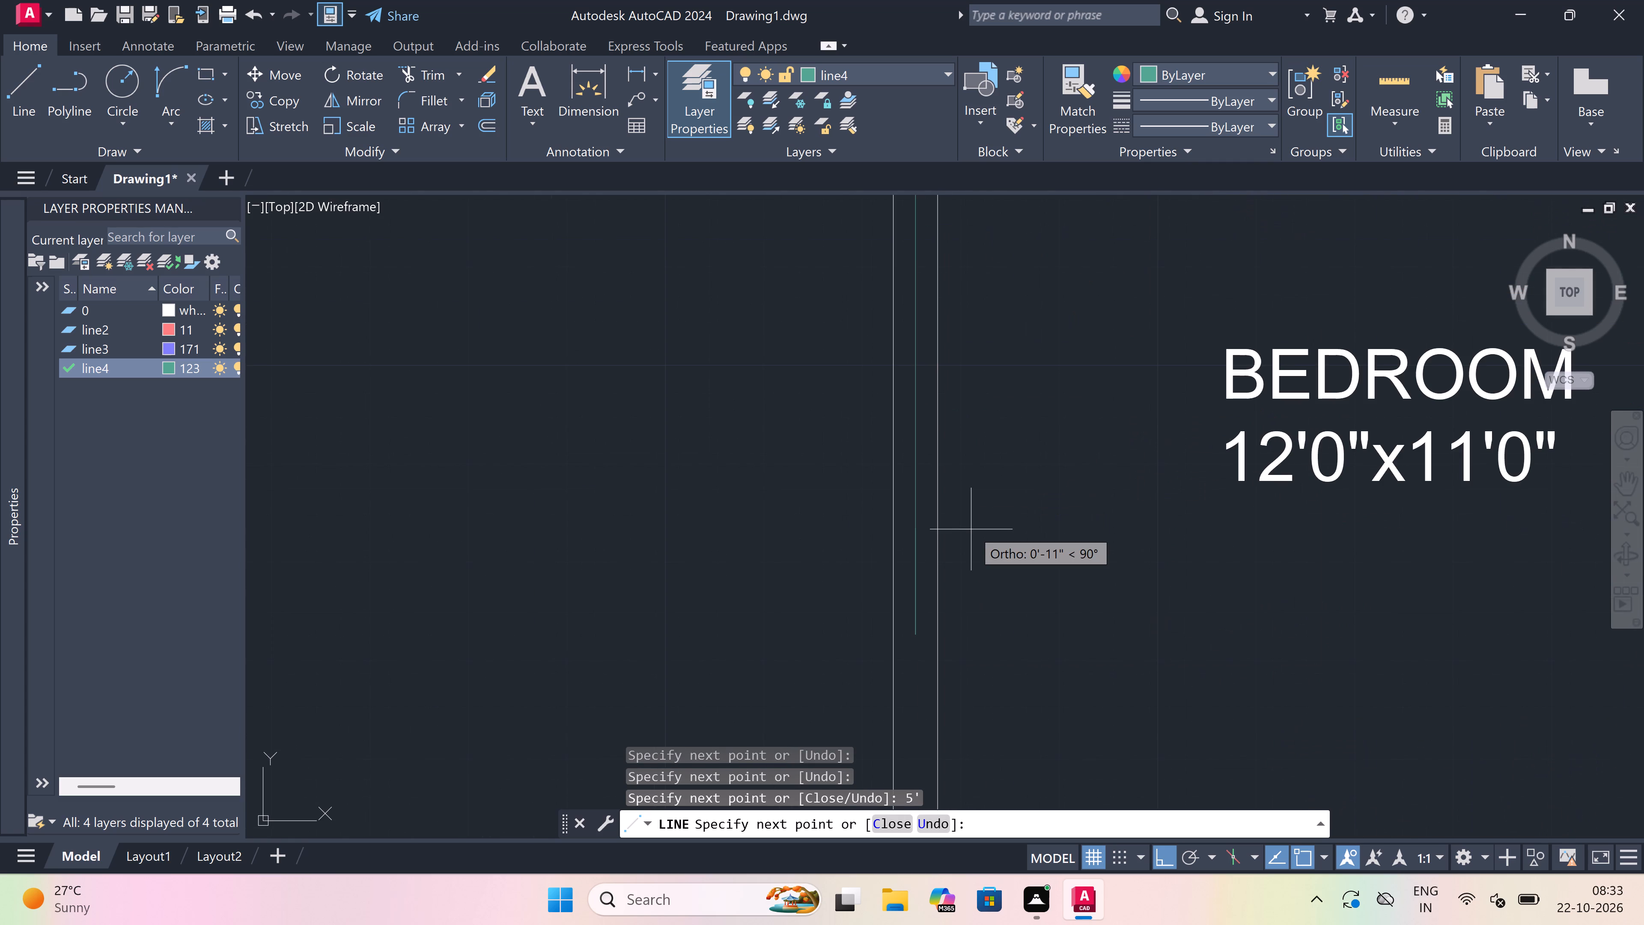
{"action": "left_click", "coordinate": [894, 631]}
{"action": "left_click", "coordinate": [935, 633]}
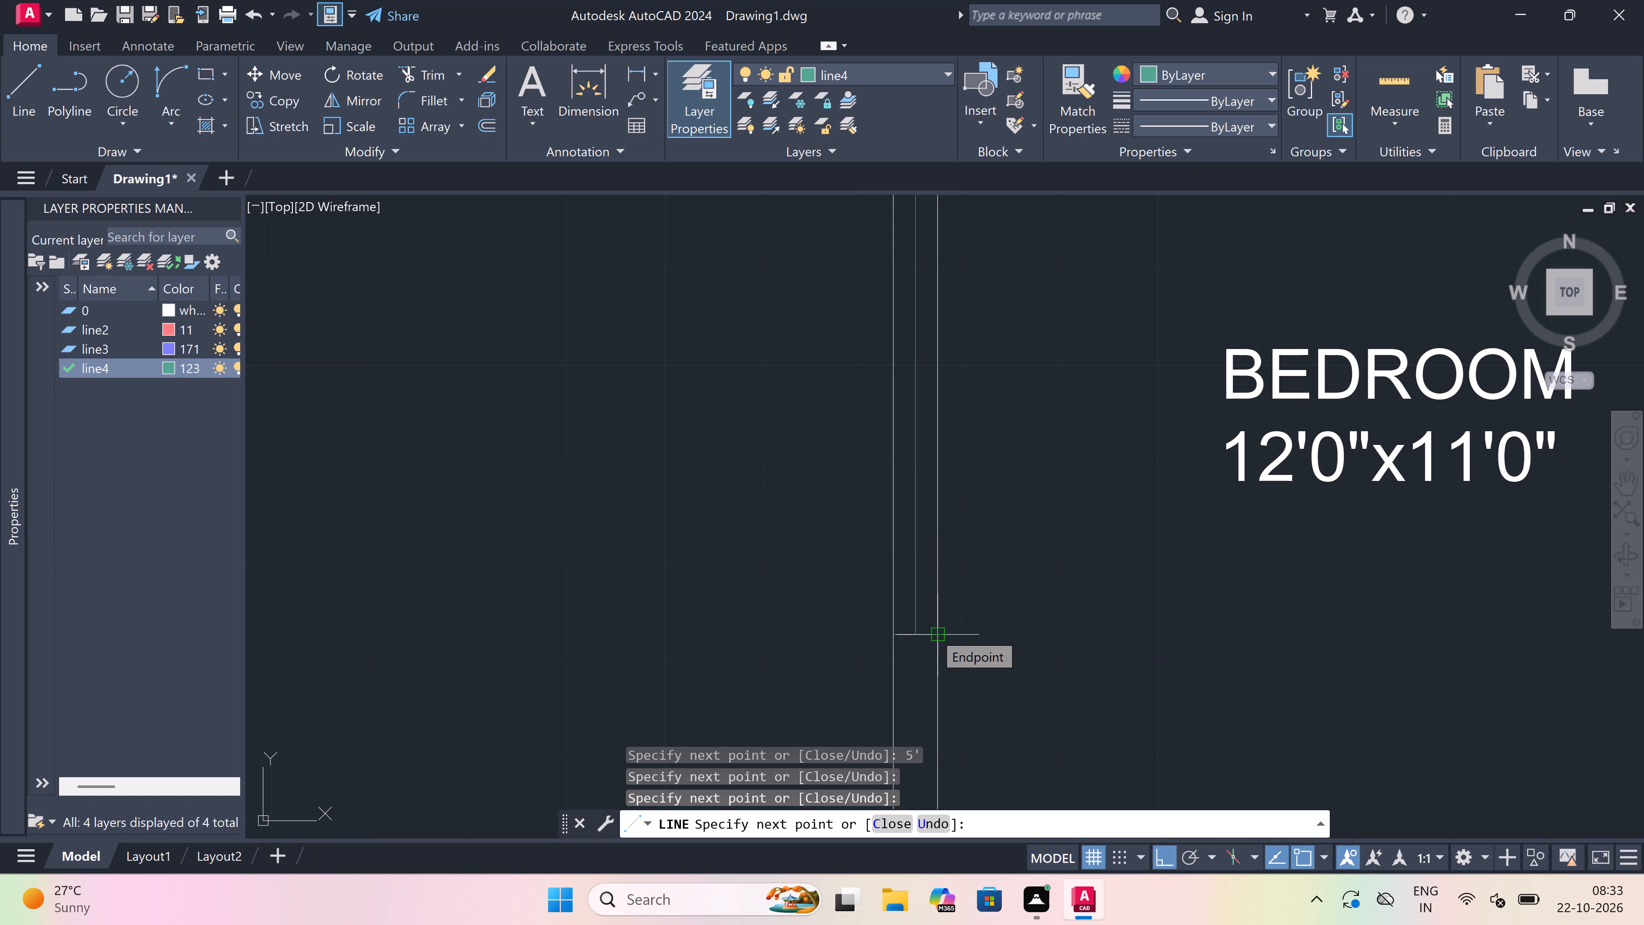
{"action": "key", "text": "Escape"}
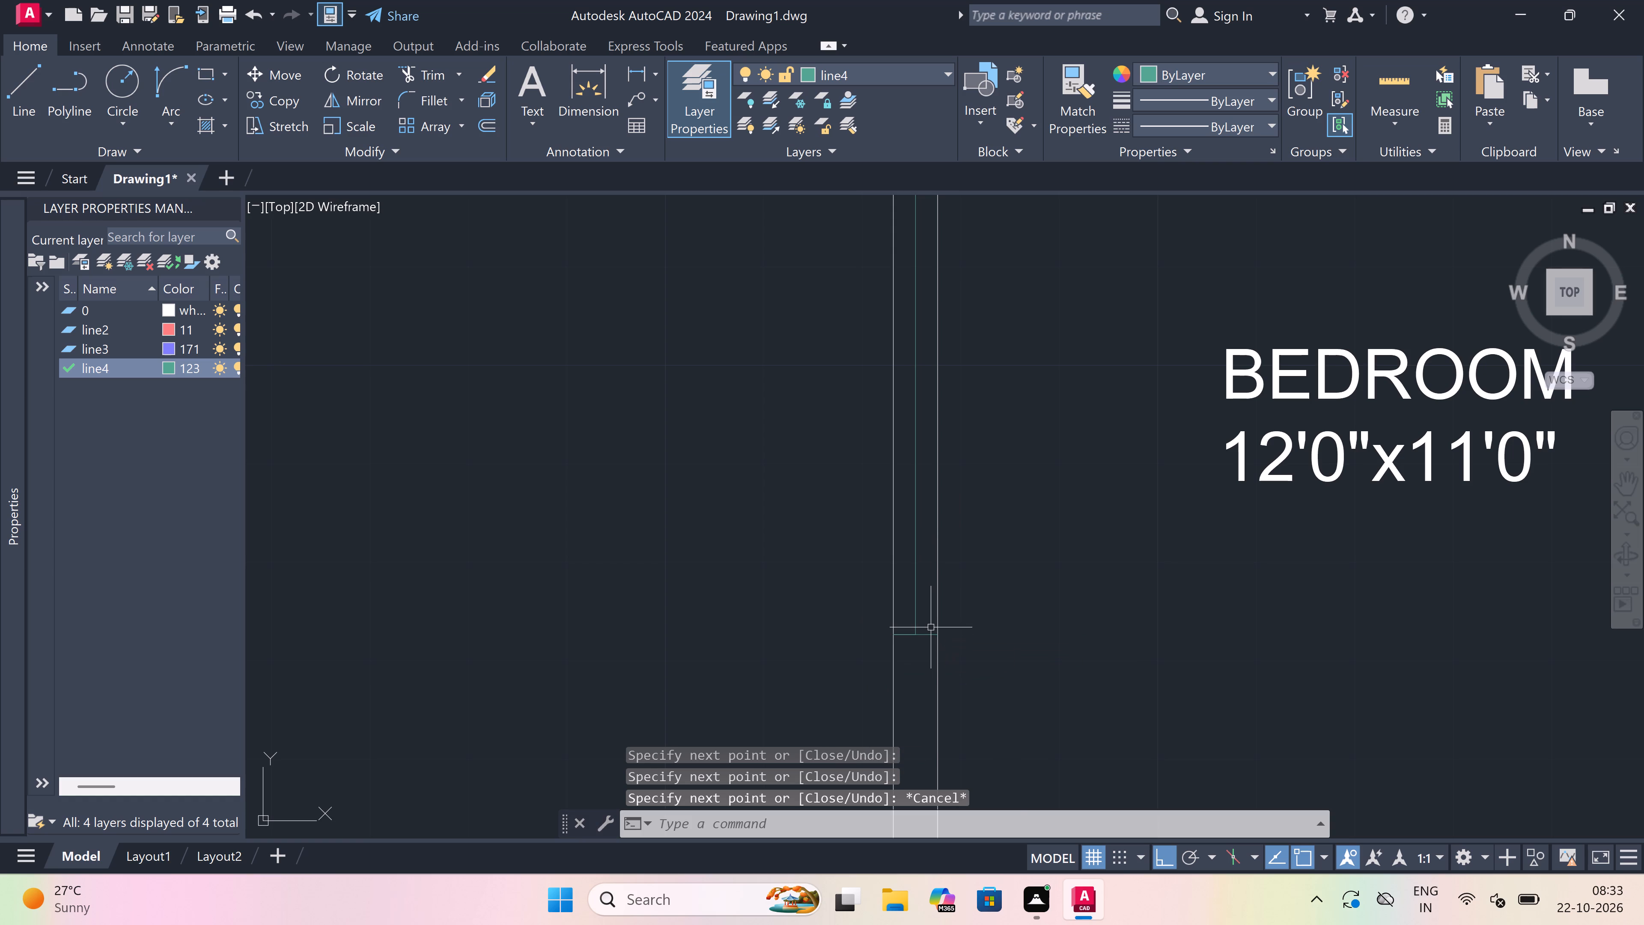
Trim both outer wall lines between the end lines of the left 12'0"x11'0" bedroom's 5' window.
{"action": "scroll", "coordinate": [931, 627], "scroll_direction": "down", "scroll_amount": 2}
{"action": "type", "text": "tr"}
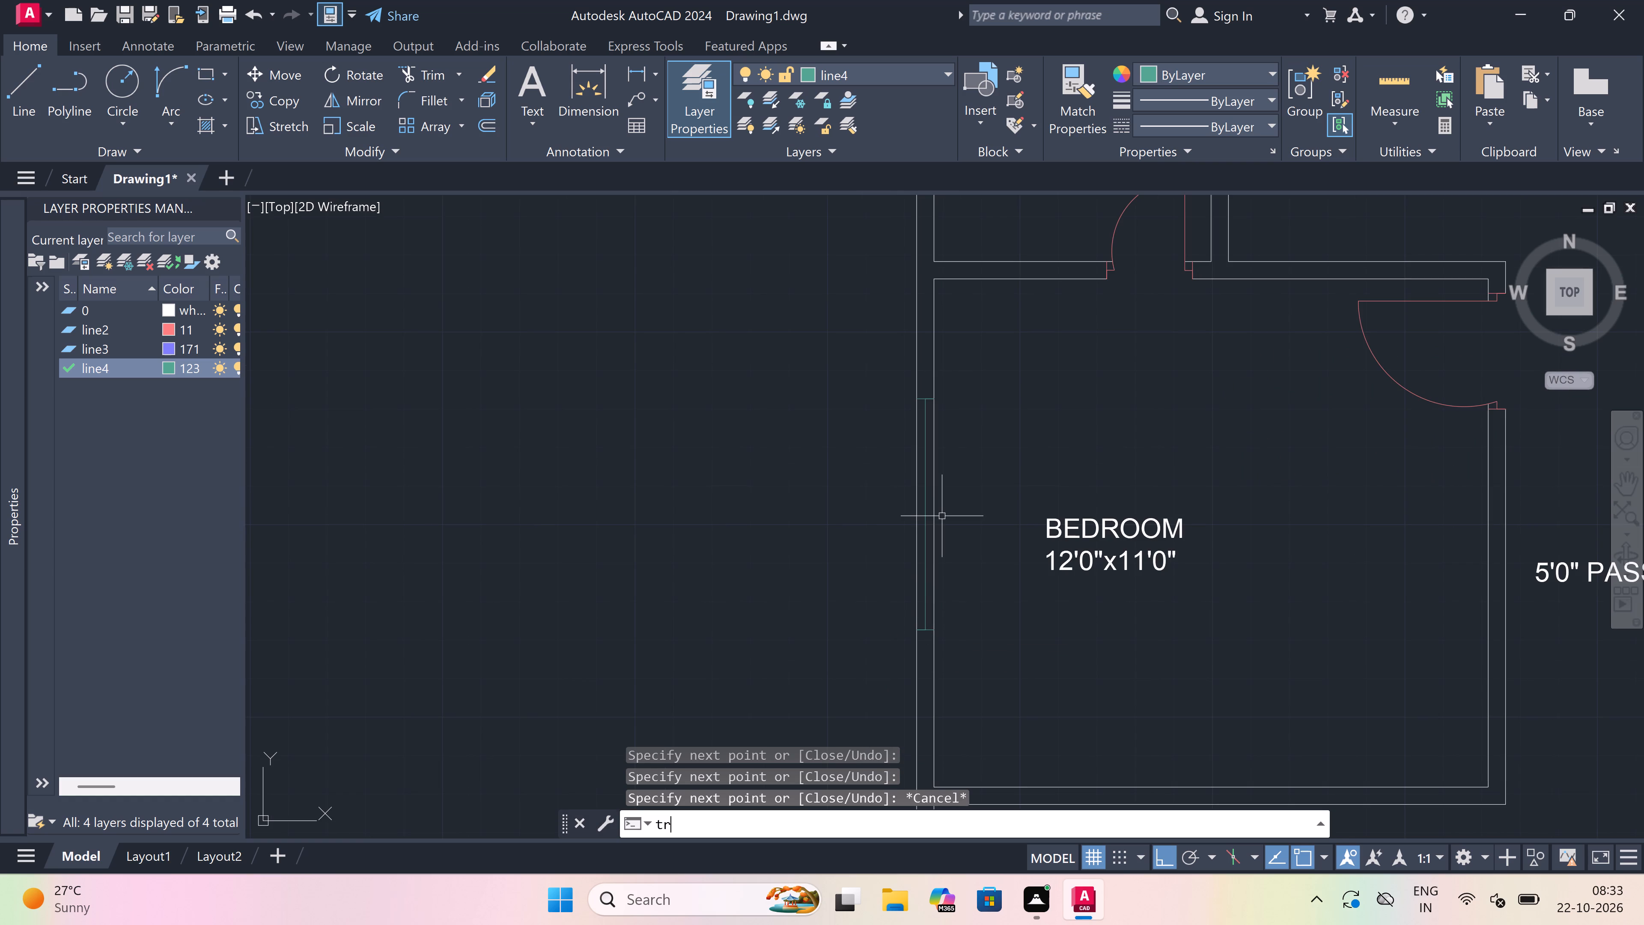
{"action": "key", "text": "space"}
{"action": "left_click", "coordinate": [936, 515]}
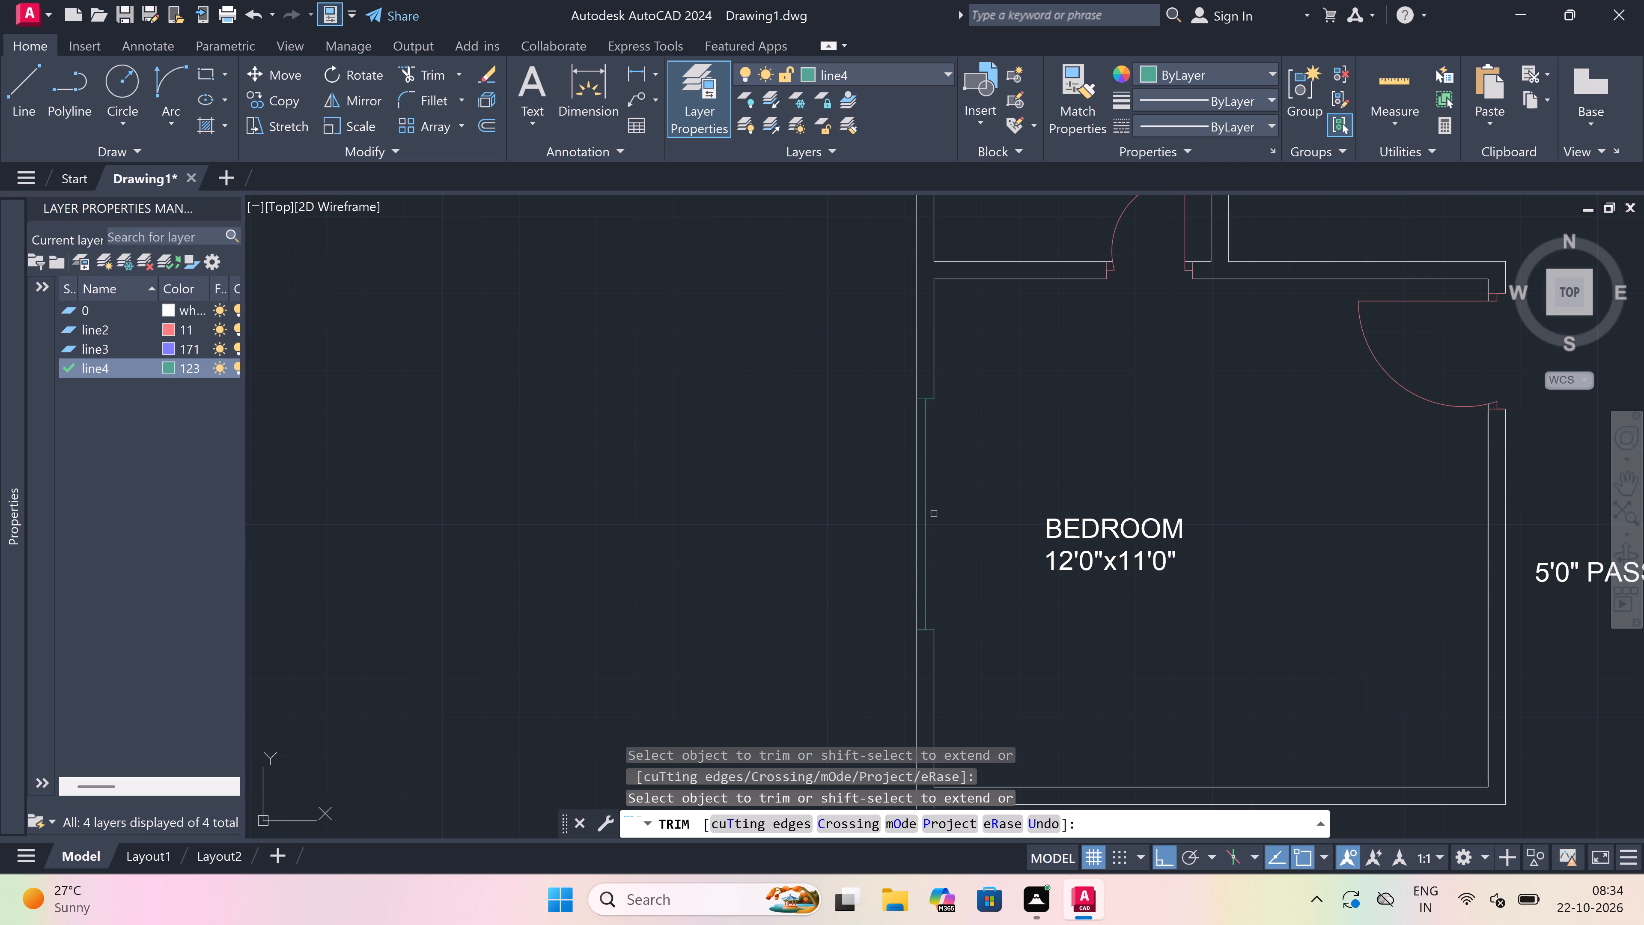
{"action": "left_click", "coordinate": [917, 504]}
{"action": "key", "text": "Escape"}
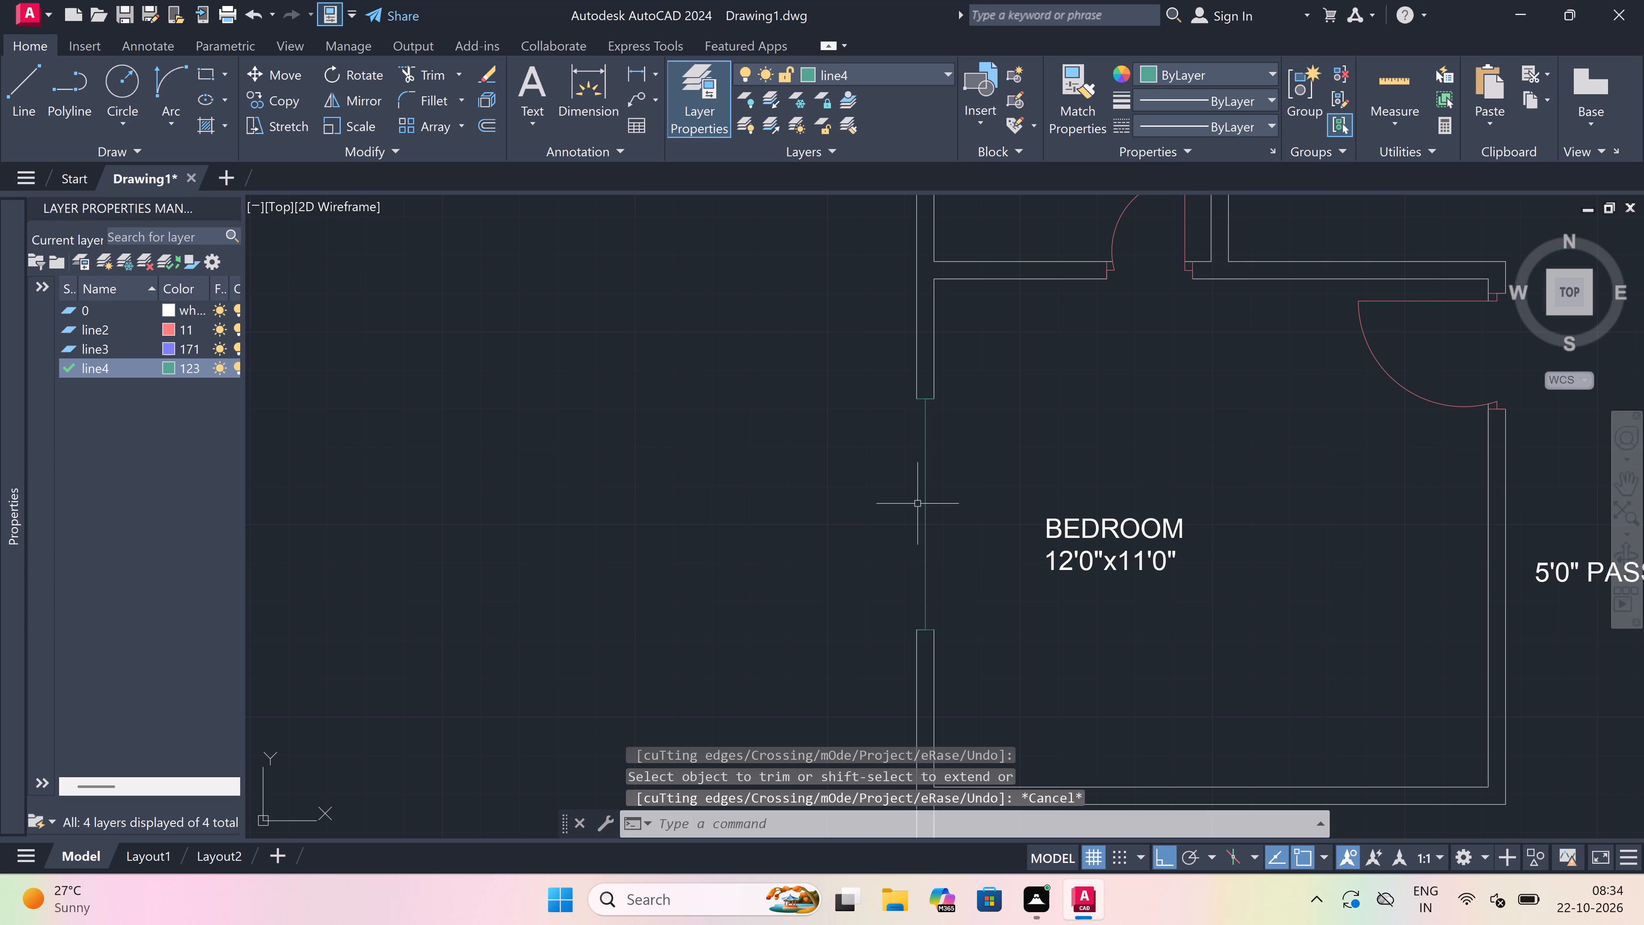
Draw the outer and inner window lines across the 5' opening in the left 12'0"x11'0" bedroom's outer wall.
{"action": "type", "text": "l"}
{"action": "key", "text": "space"}
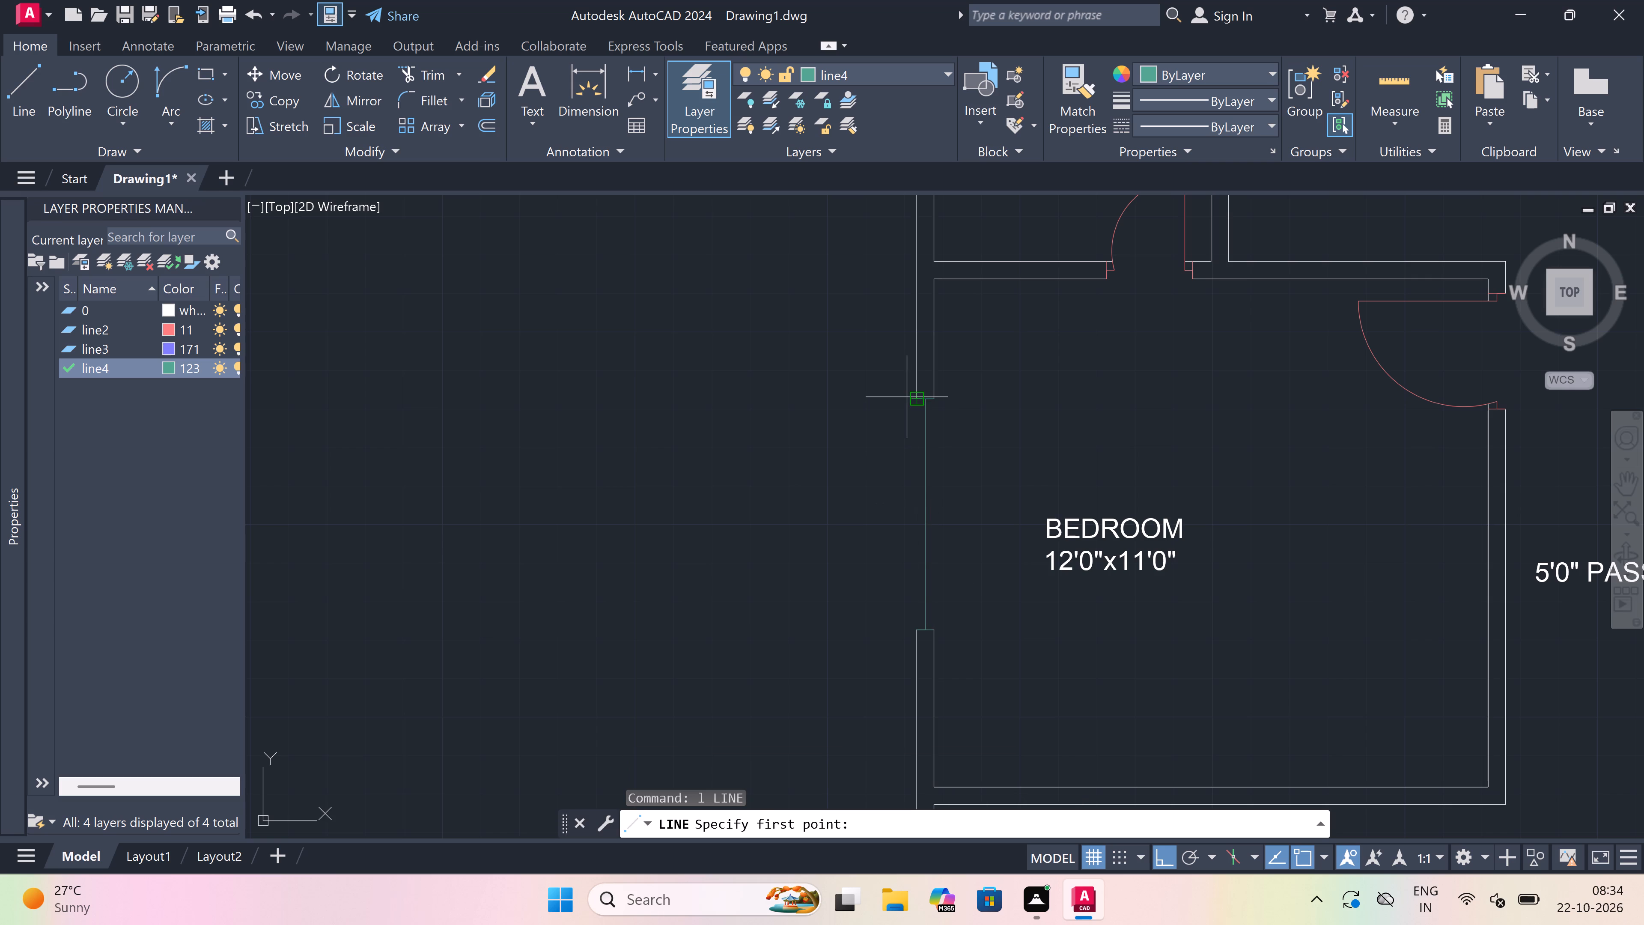
{"action": "left_click", "coordinate": [907, 397]}
{"action": "left_click", "coordinate": [917, 628]}
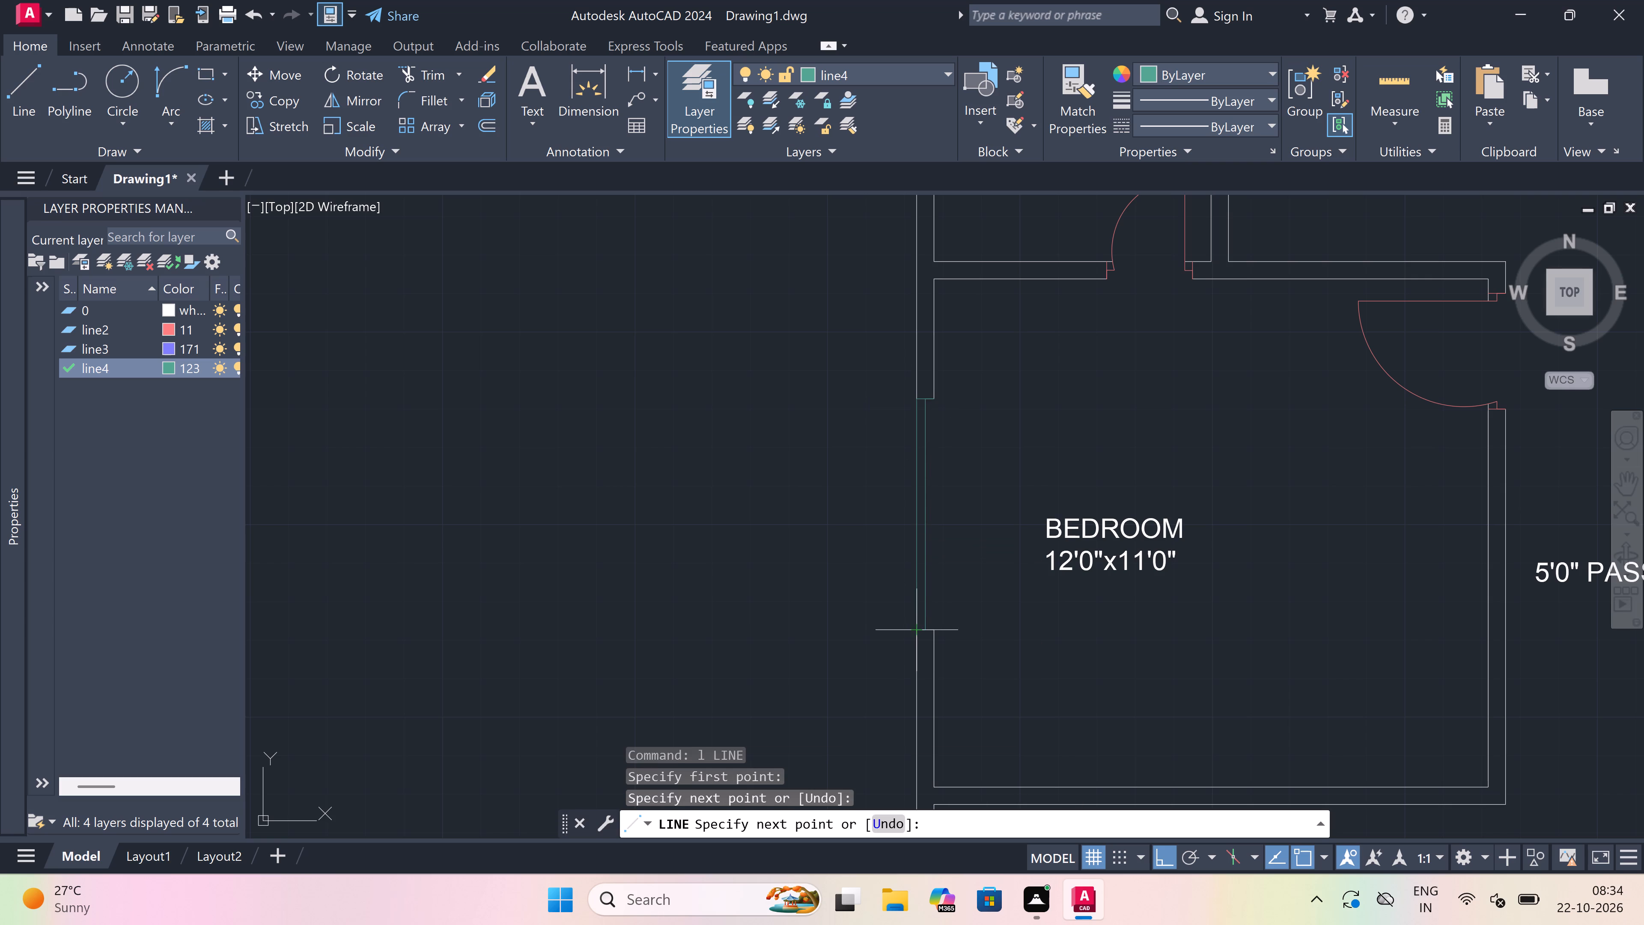
{"action": "key", "text": "Escape"}
{"action": "key", "text": "space"}
{"action": "left_click", "coordinate": [938, 406]}
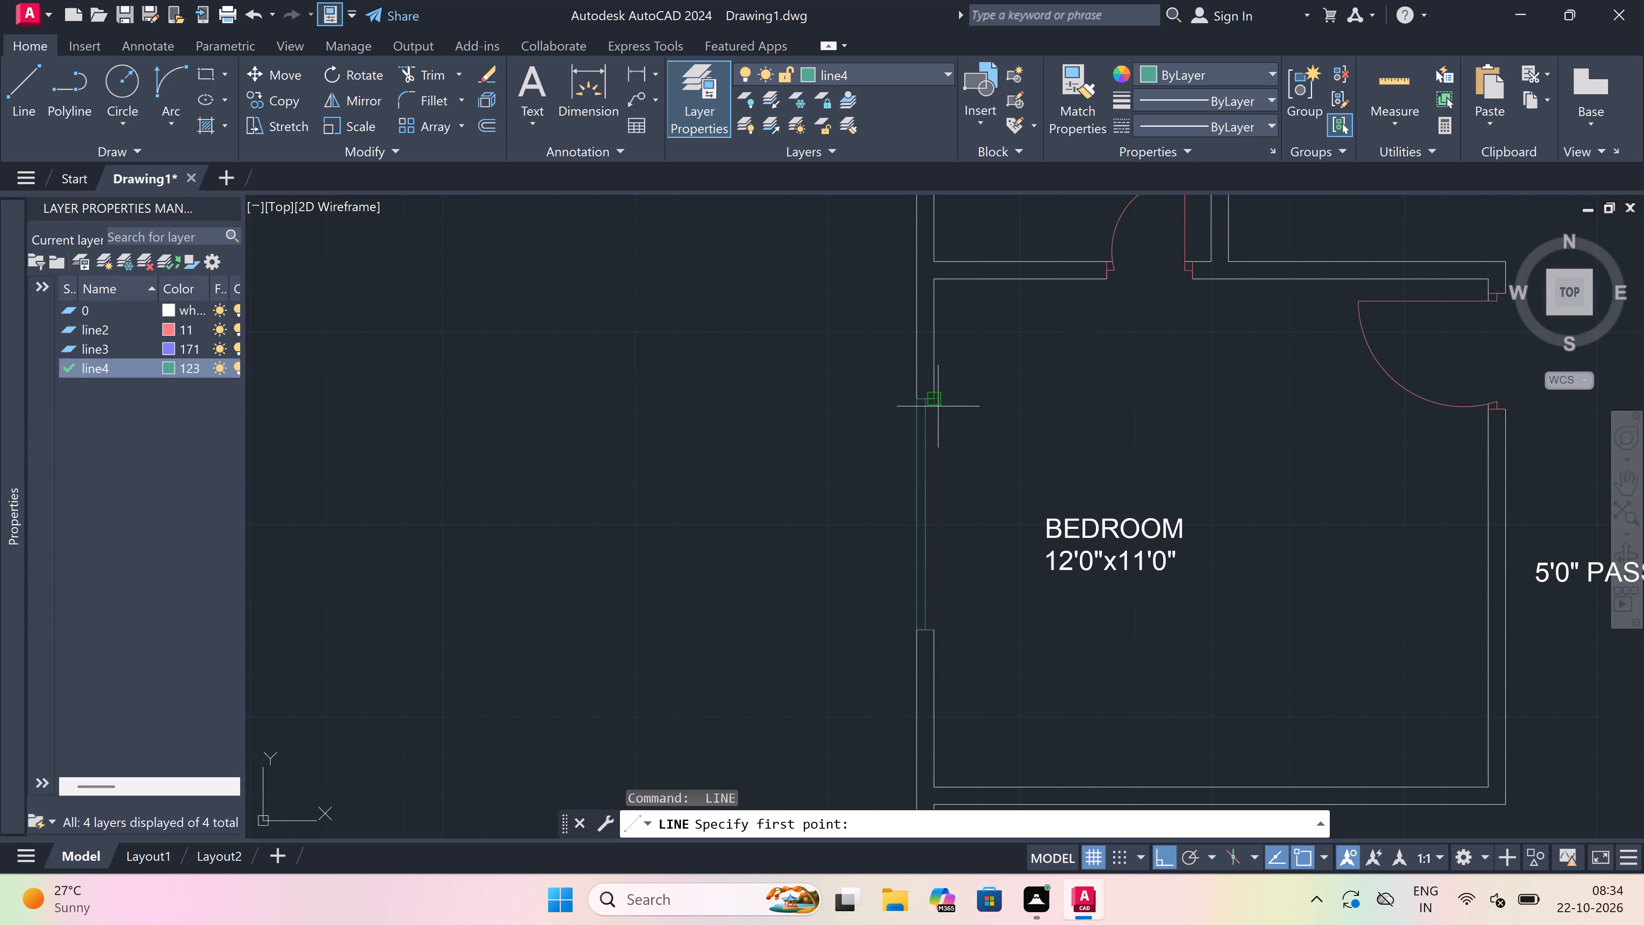
{"action": "left_click", "coordinate": [940, 634]}
{"action": "key", "text": "Escape"}
Draw a window in the outer wall of the left 6'0"x4'7" bathroom, with a 2' centre line and end lines.
{"action": "scroll", "coordinate": [679, 646], "scroll_direction": "down", "scroll_amount": 3}
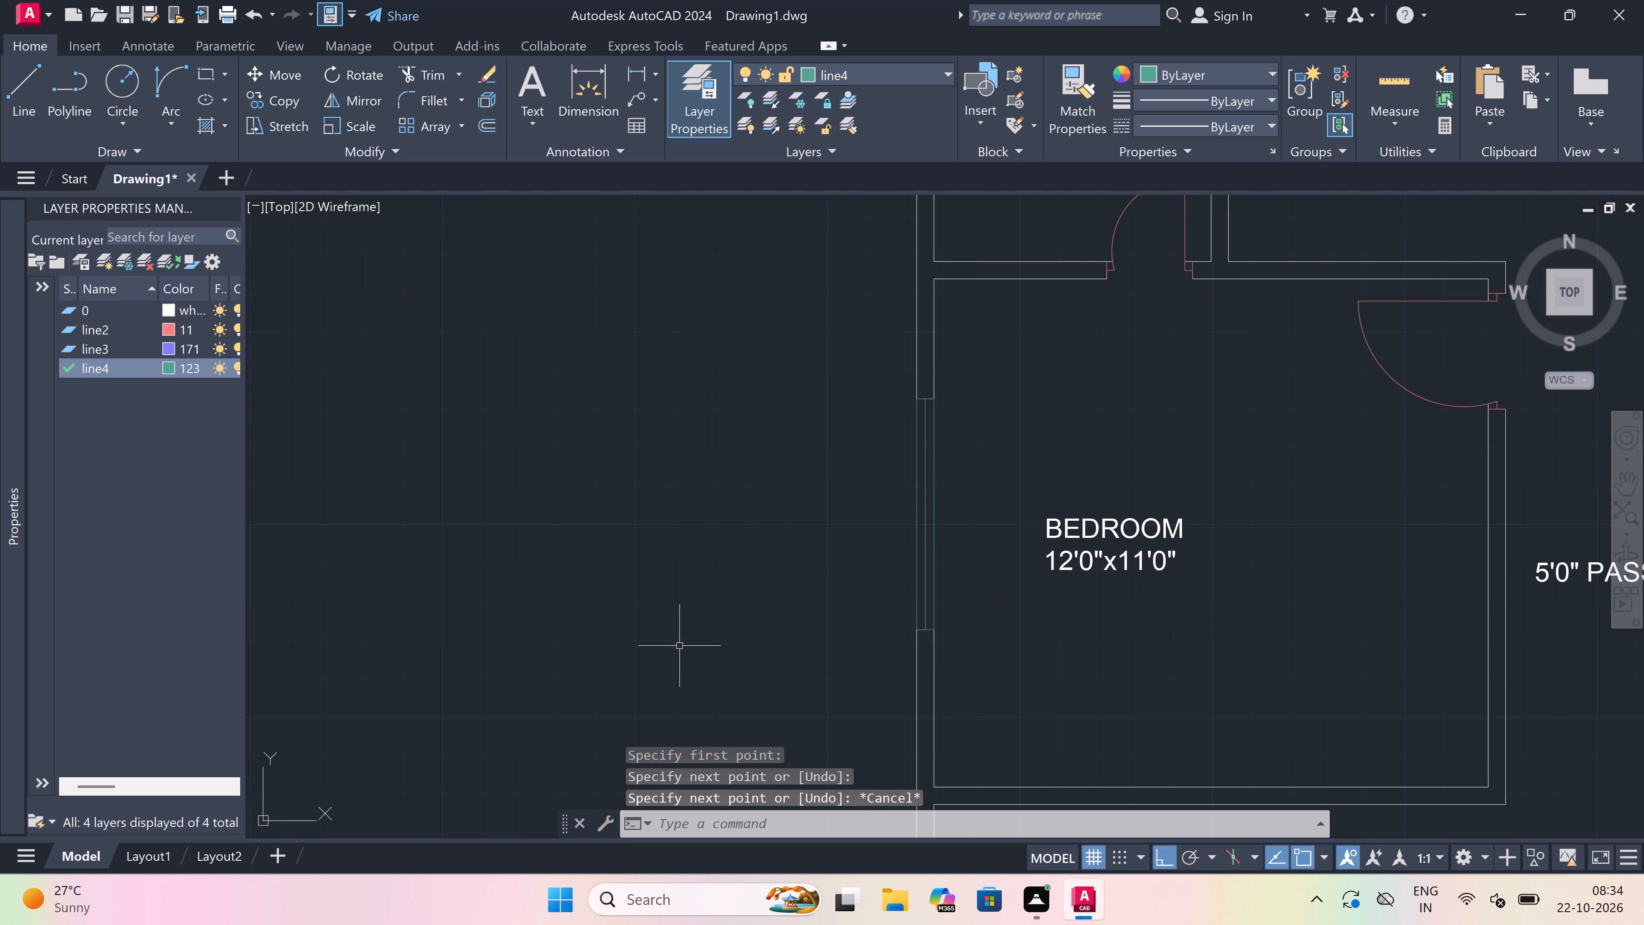
{"action": "scroll", "coordinate": [679, 646], "scroll_direction": "down", "scroll_amount": 1}
{"action": "scroll", "coordinate": [596, 577], "scroll_direction": "up", "scroll_amount": 2}
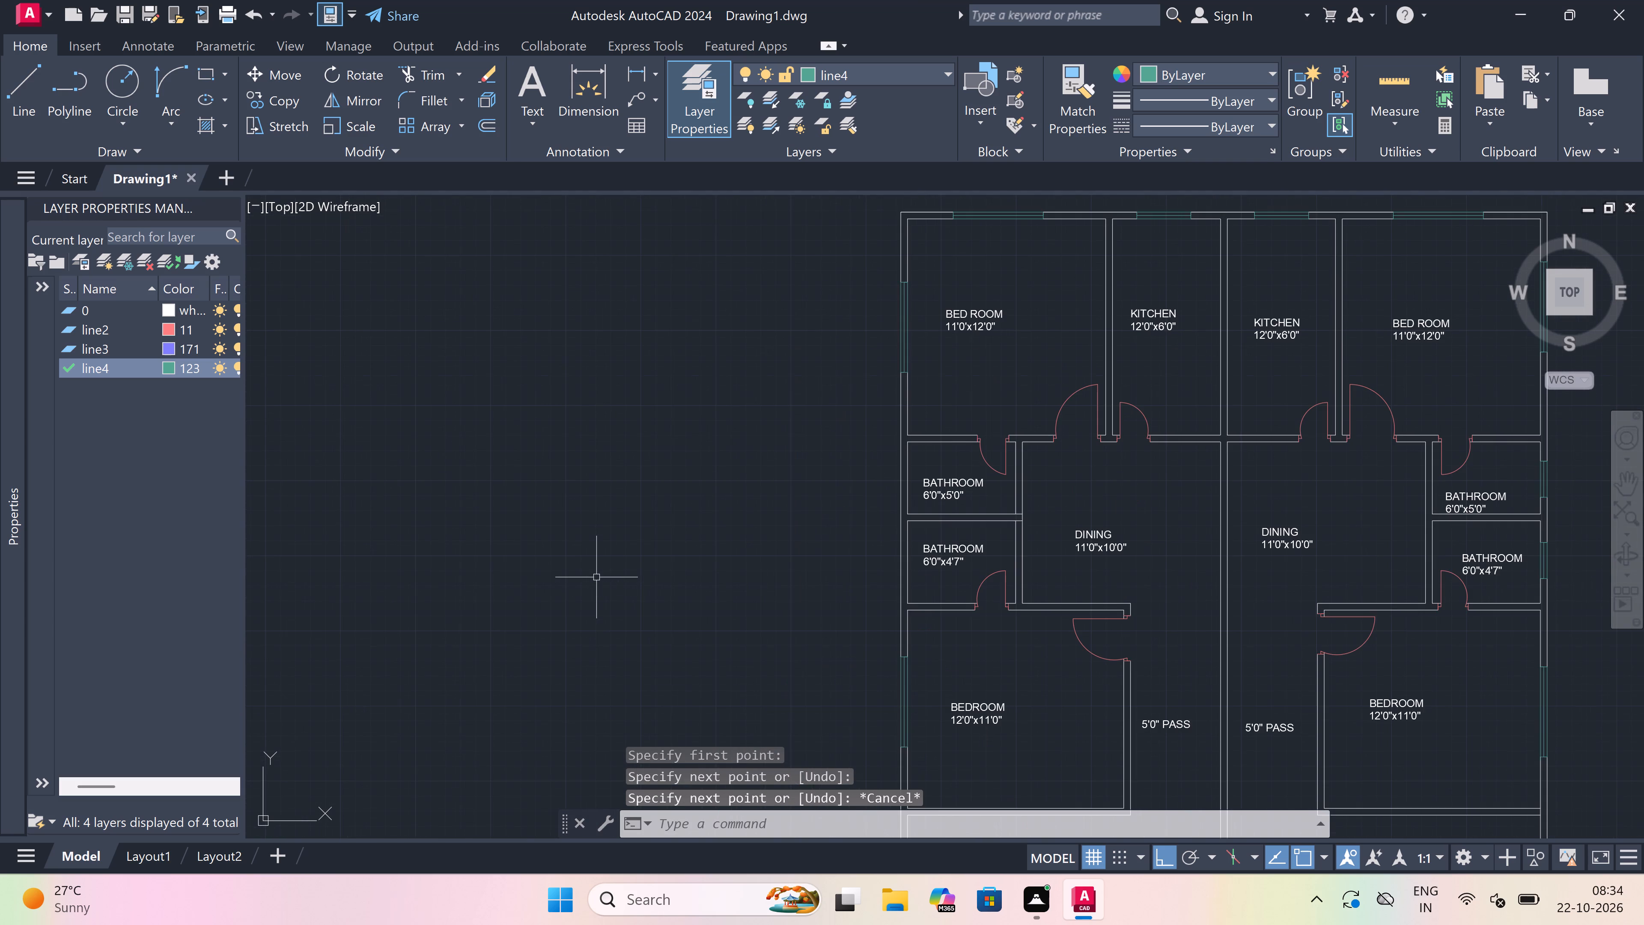
{"action": "scroll", "coordinate": [899, 505], "scroll_direction": "up", "scroll_amount": 2}
{"action": "key", "text": "space"}
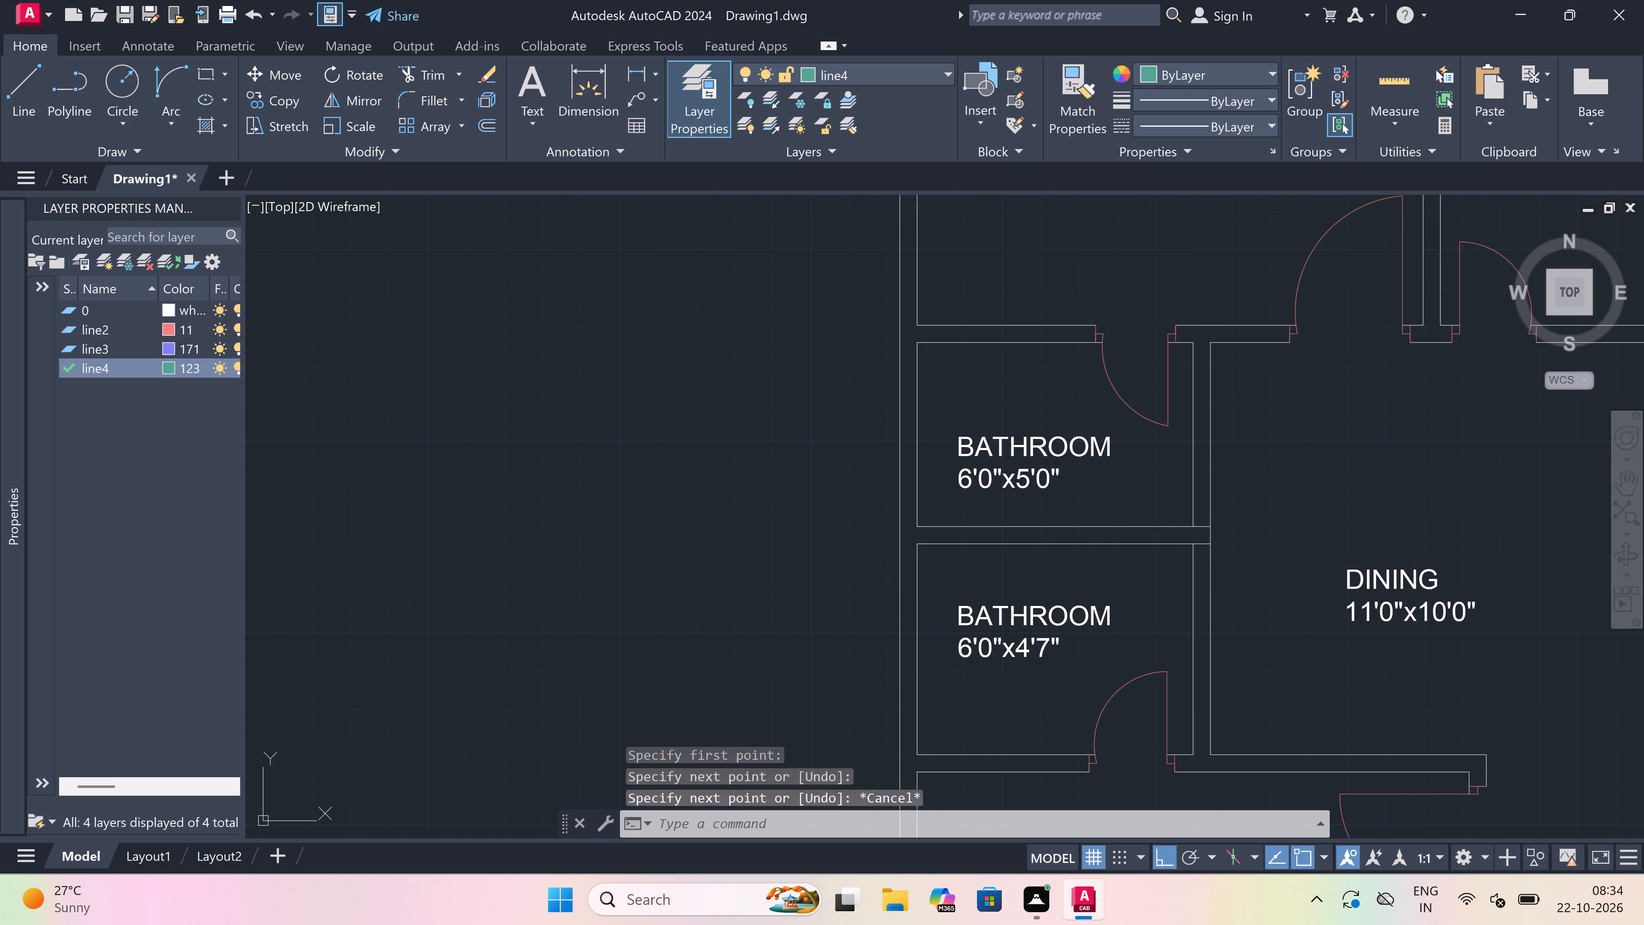
{"action": "left_click", "coordinate": [902, 593]}
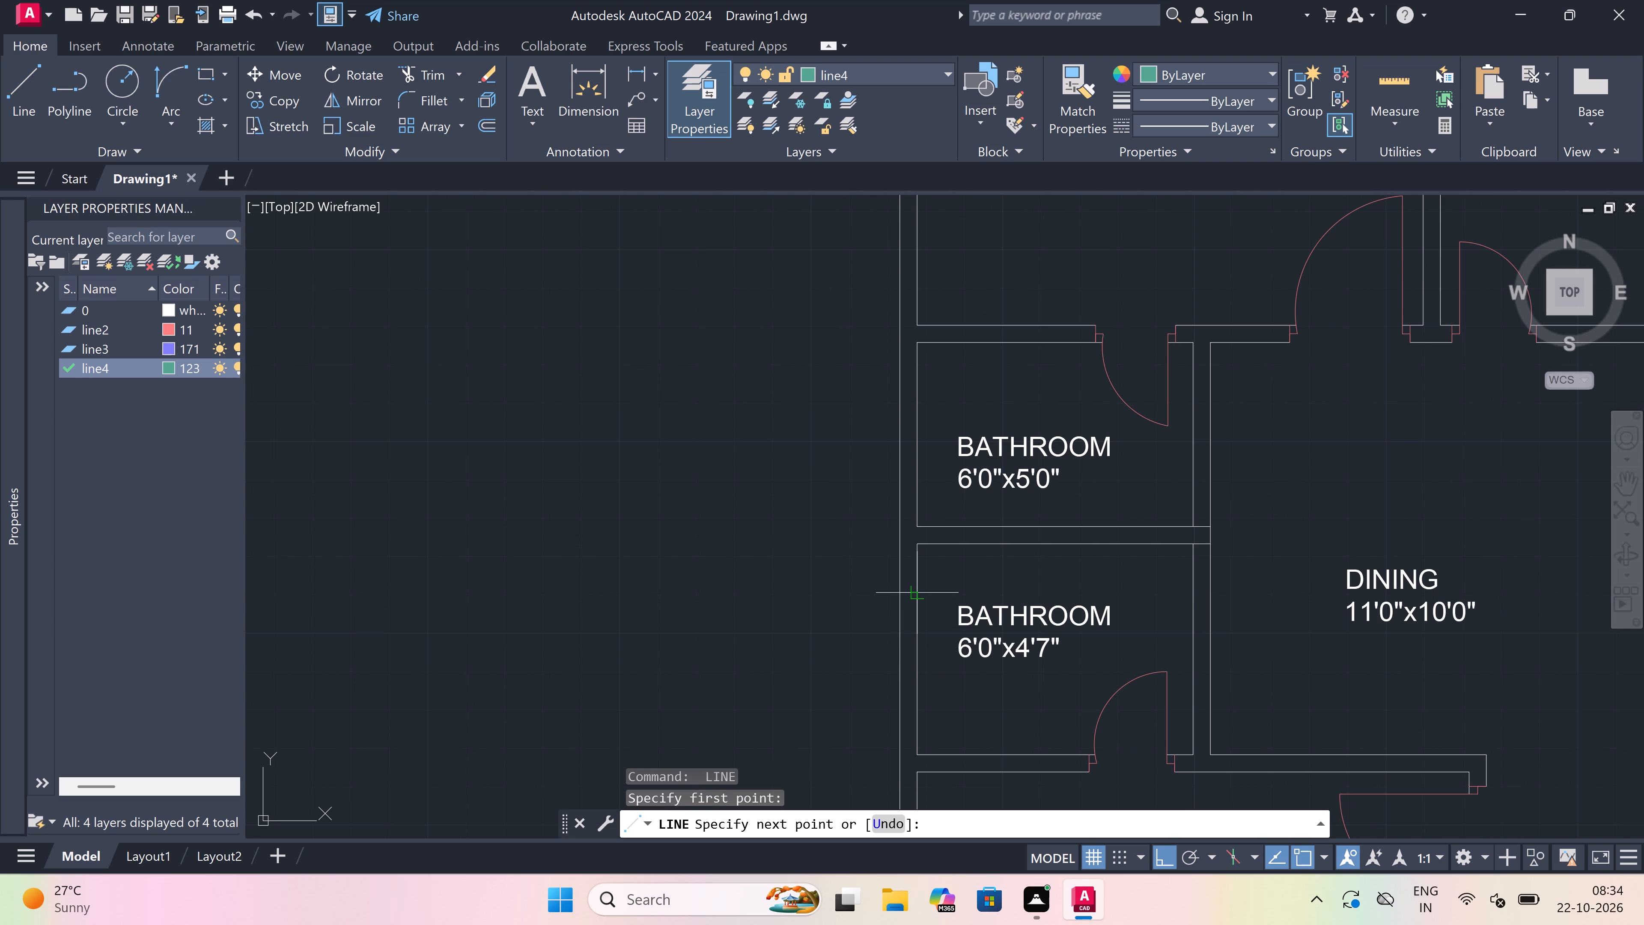
{"action": "left_click", "coordinate": [922, 595]}
{"action": "scroll", "coordinate": [908, 591], "scroll_direction": "up", "scroll_amount": 4}
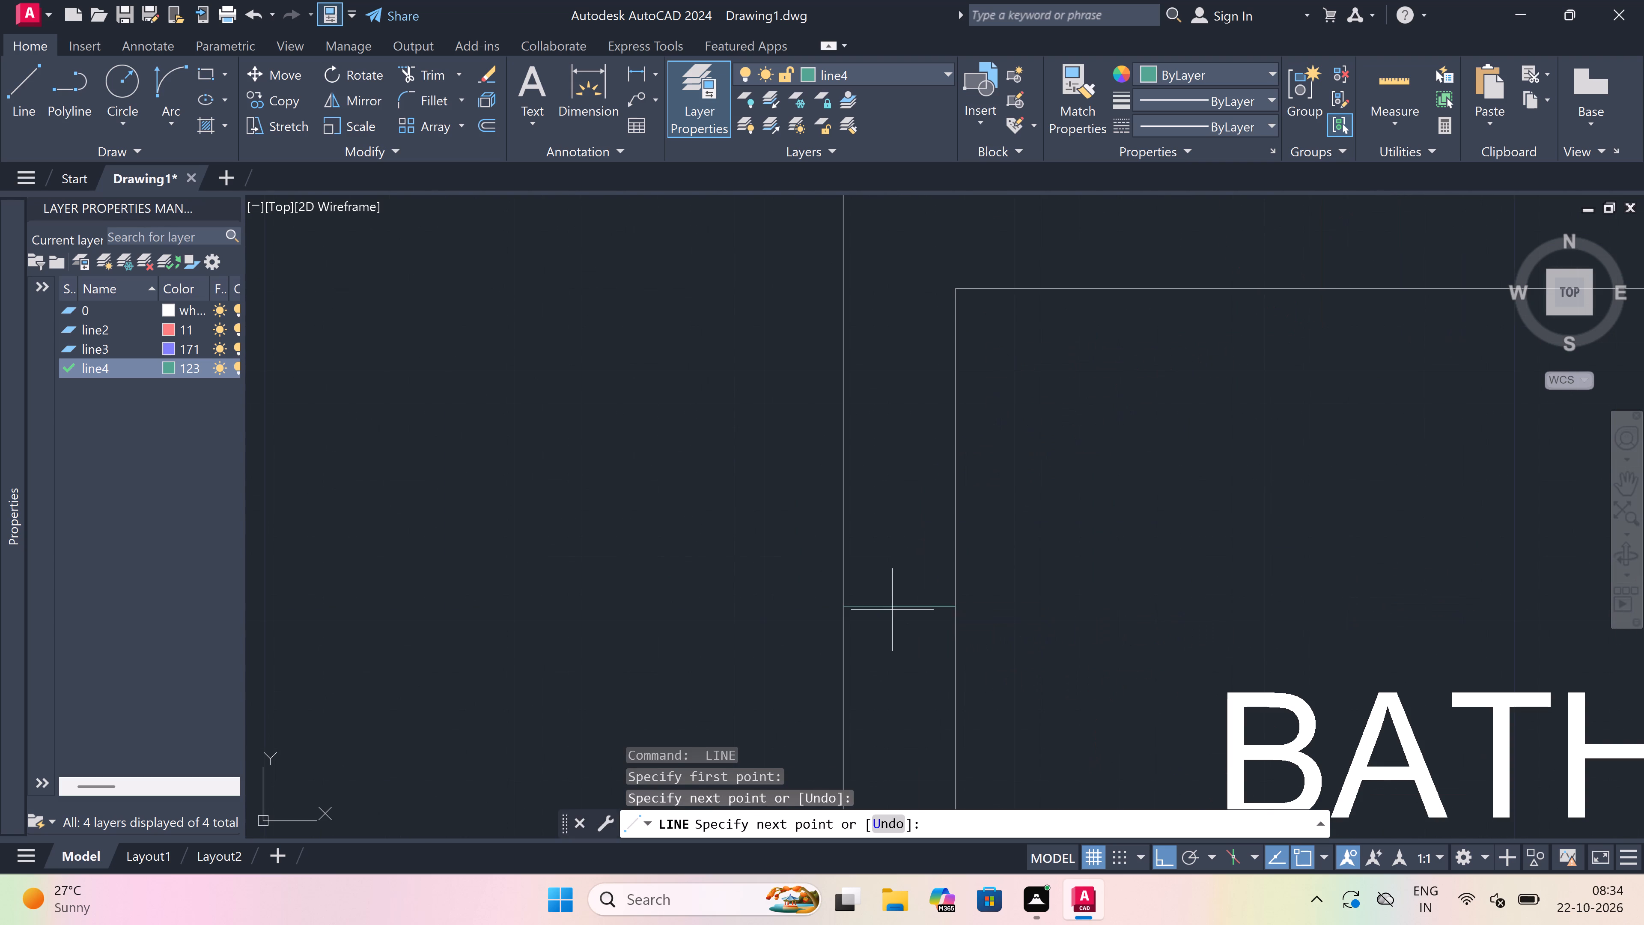
{"action": "left_click", "coordinate": [901, 601]}
{"action": "scroll", "coordinate": [901, 601], "scroll_direction": "down", "scroll_amount": 6}
{"action": "scroll", "coordinate": [901, 666], "scroll_direction": "up", "scroll_amount": 4}
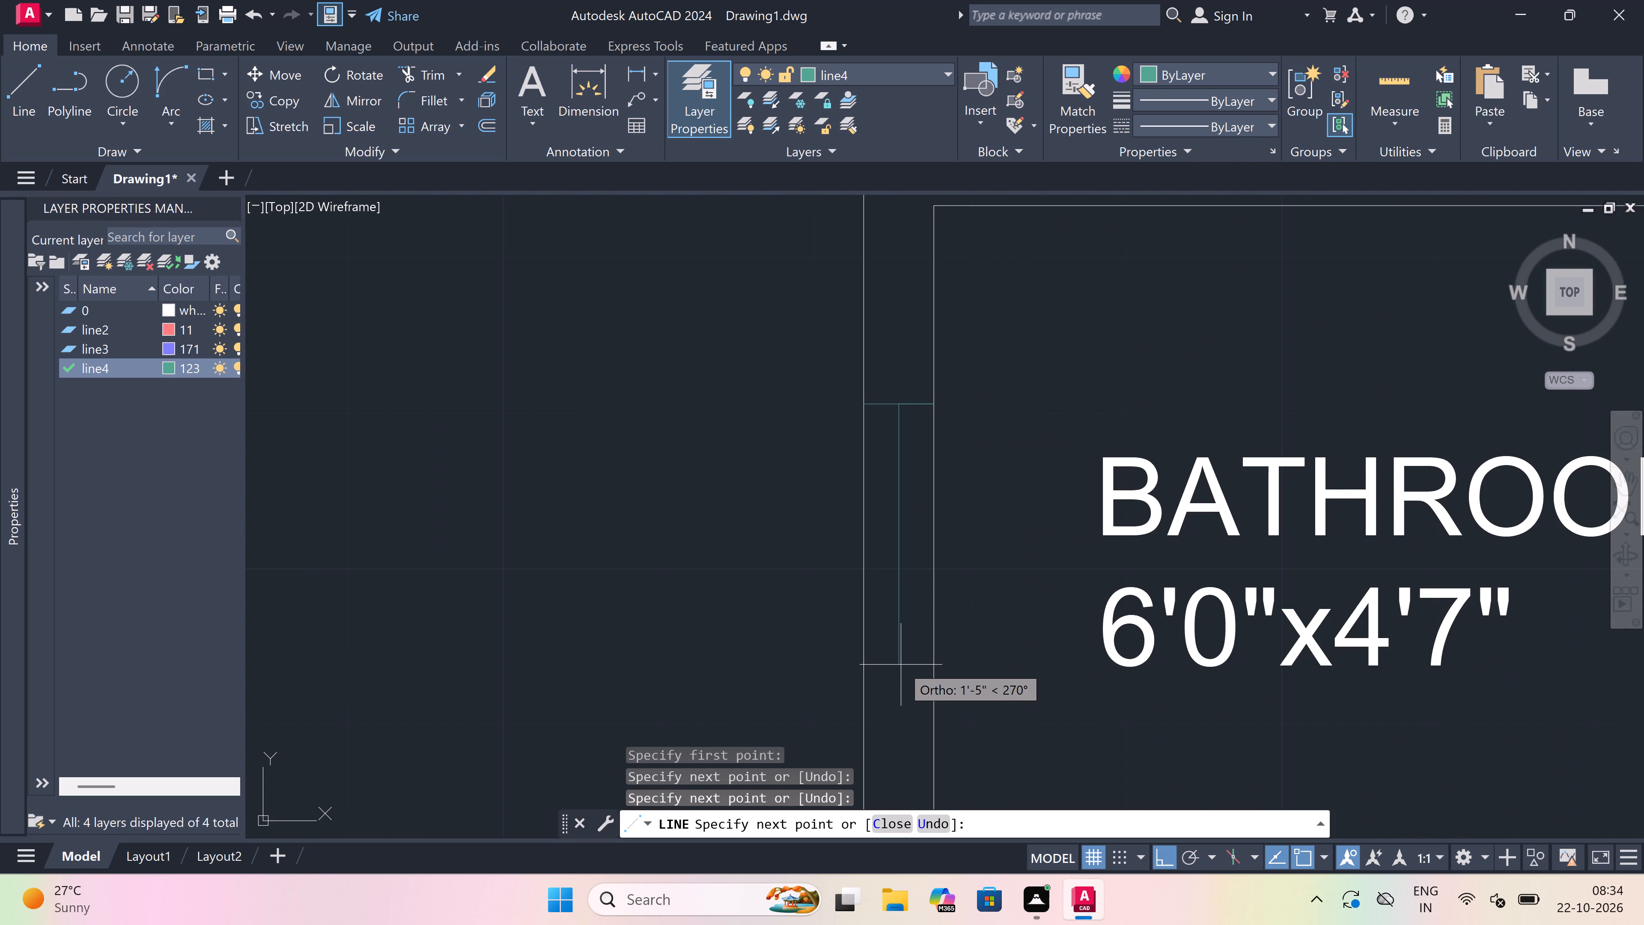
{"action": "type", "text": "2'"}
{"action": "key", "text": "space"}
{"action": "scroll", "coordinate": [899, 671], "scroll_direction": "down", "scroll_amount": 4}
{"action": "scroll", "coordinate": [892, 712], "scroll_direction": "up", "scroll_amount": 3}
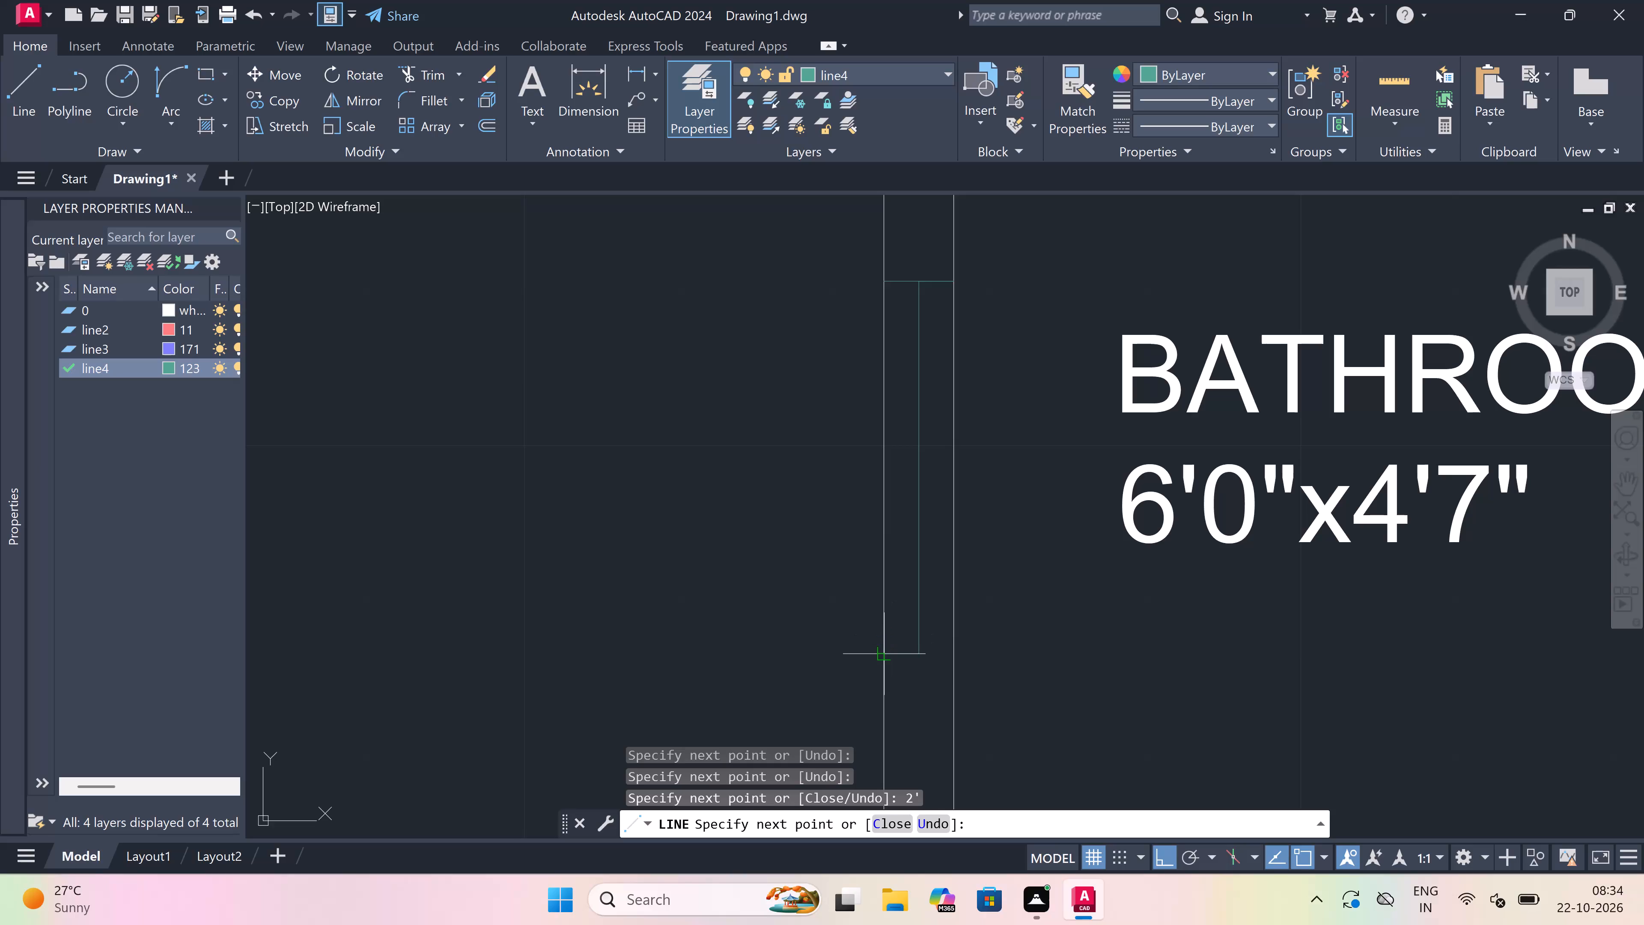
{"action": "left_click", "coordinate": [885, 653]}
{"action": "left_click", "coordinate": [960, 655]}
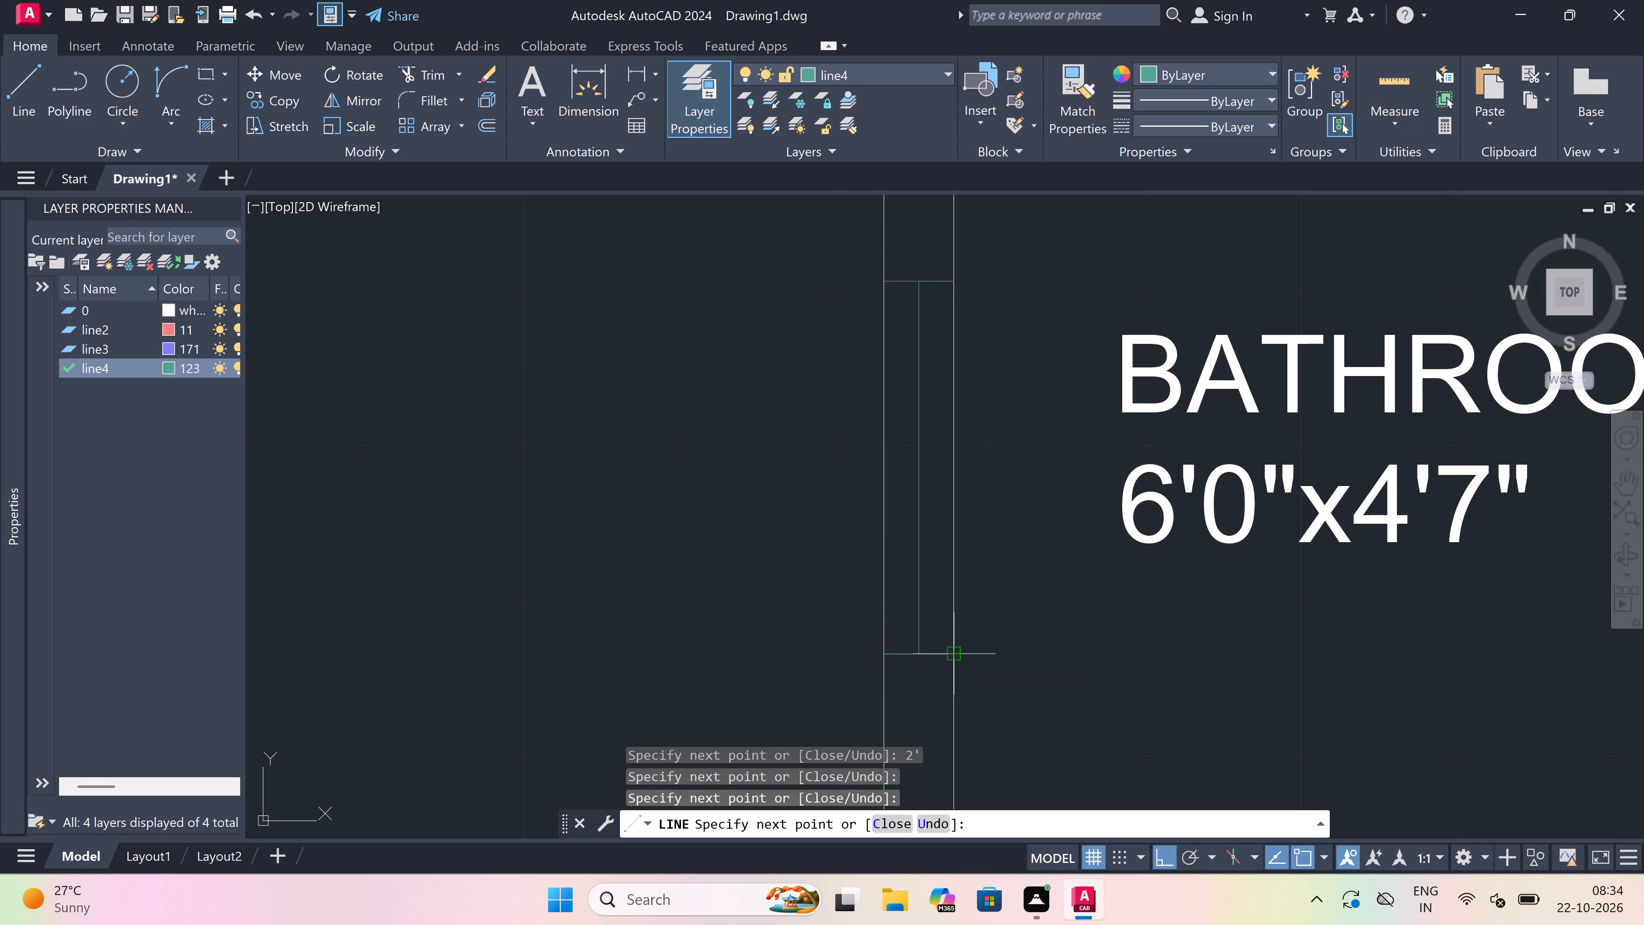
{"action": "key", "text": "Escape"}
Trim both outer wall lines between the end lines of the left 6'0"x4'7" bathroom's 2' window.
{"action": "type", "text": "tr"}
{"action": "key", "text": "space"}
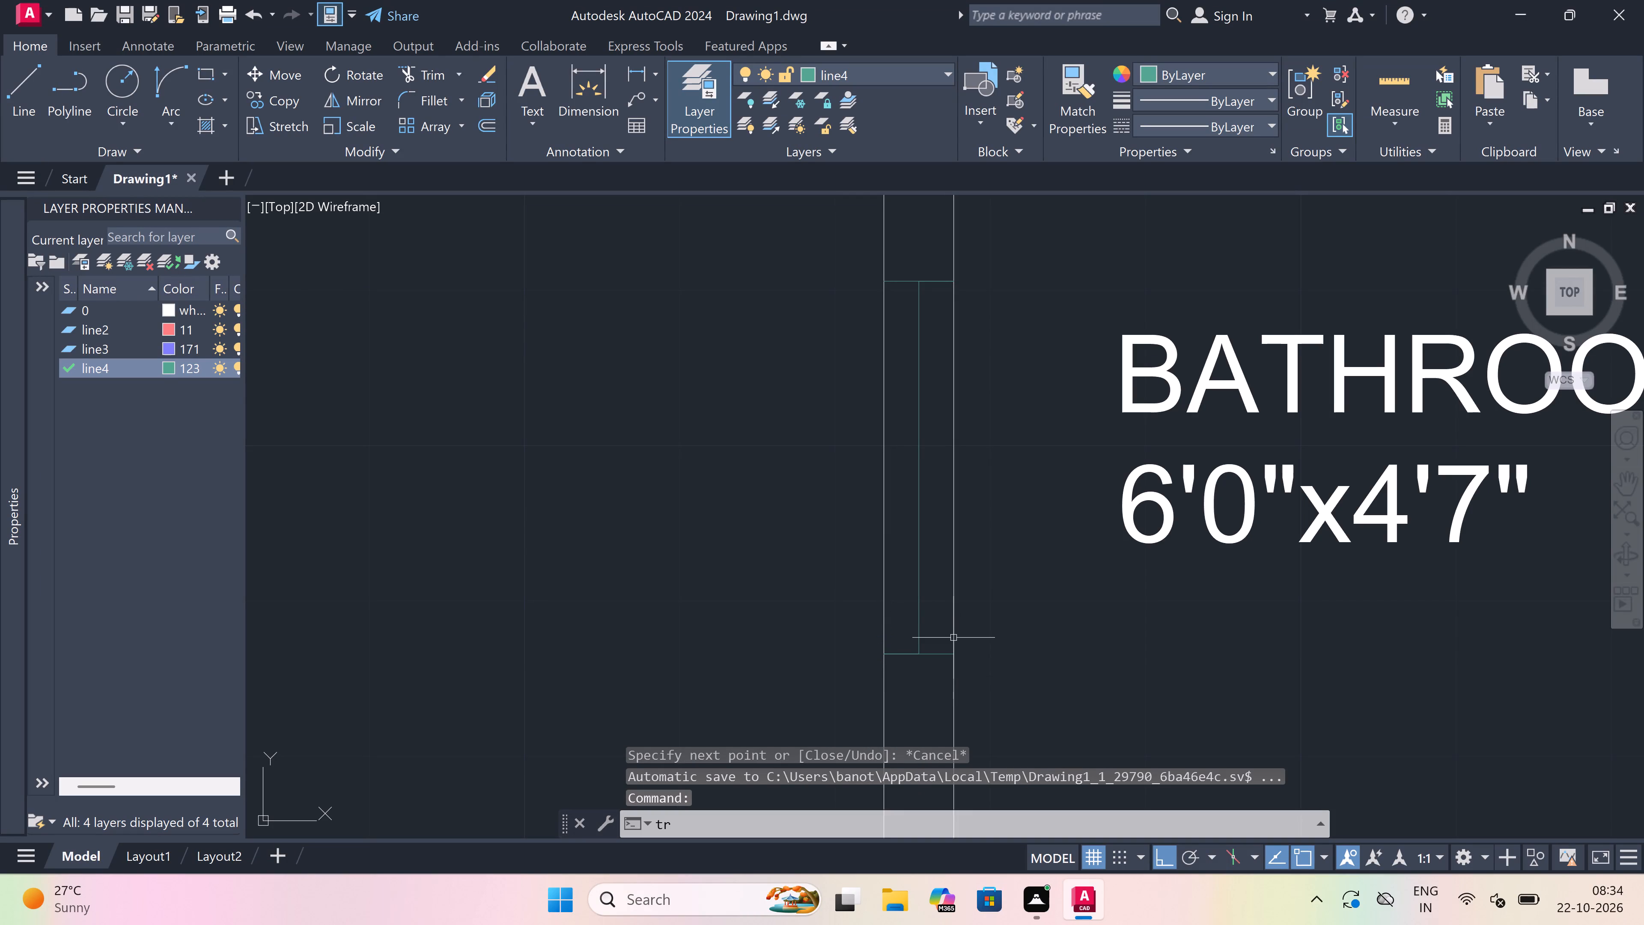
{"action": "left_click", "coordinate": [944, 604]}
{"action": "left_click", "coordinate": [983, 606]}
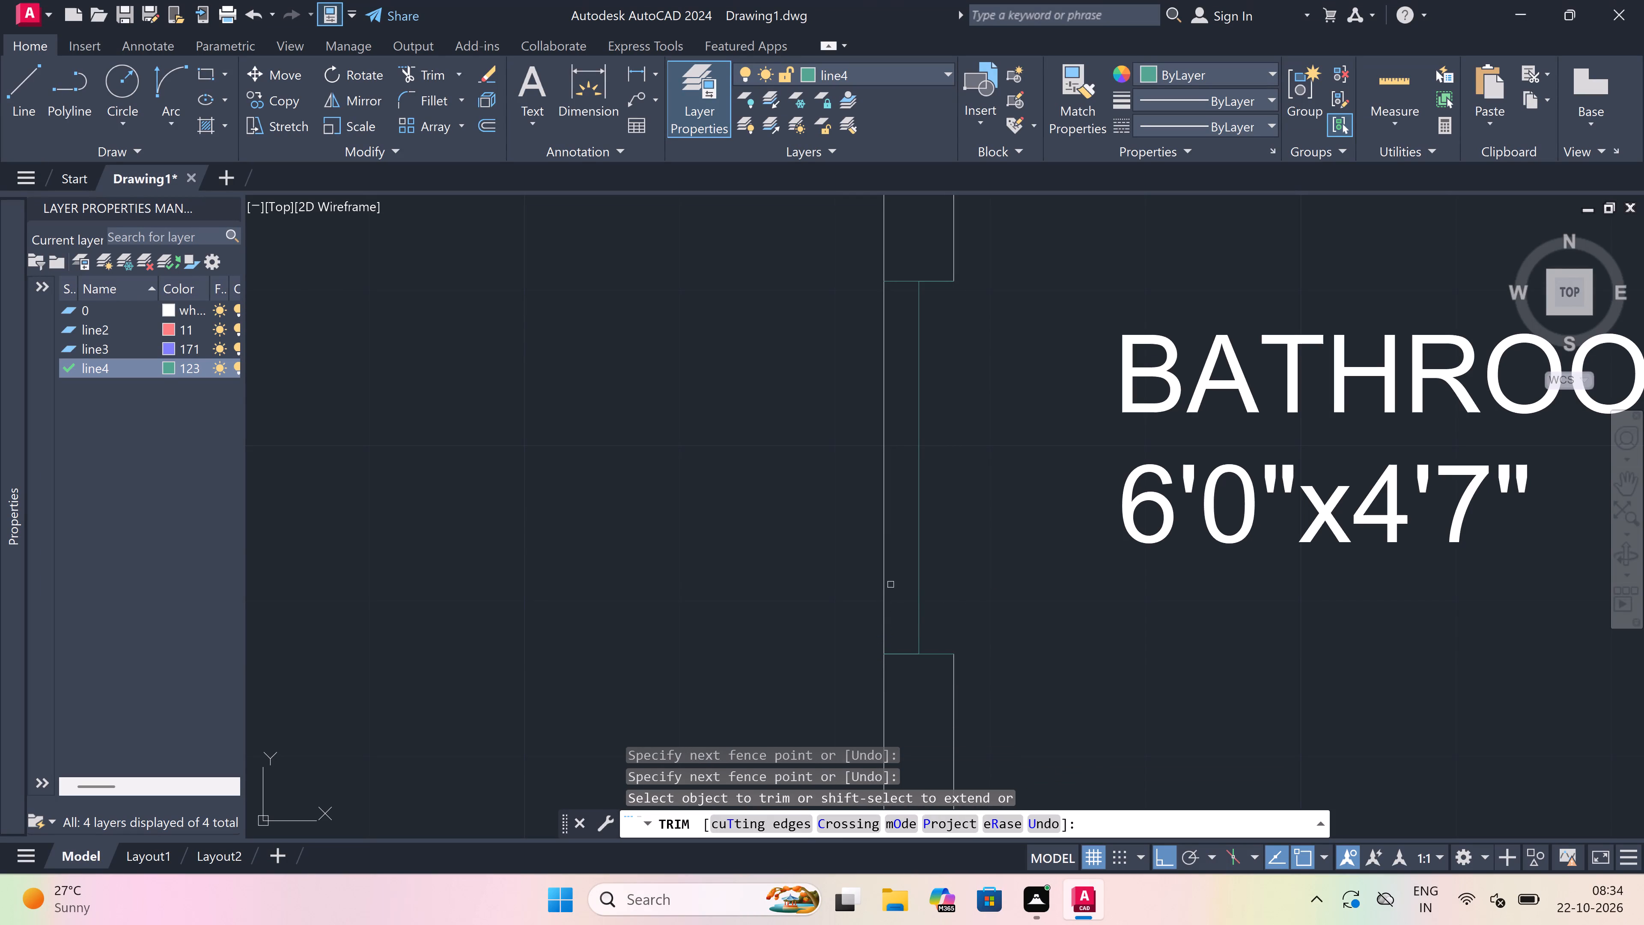
{"action": "left_click", "coordinate": [890, 585]}
{"action": "left_click", "coordinate": [840, 605]}
{"action": "key", "text": "Escape"}
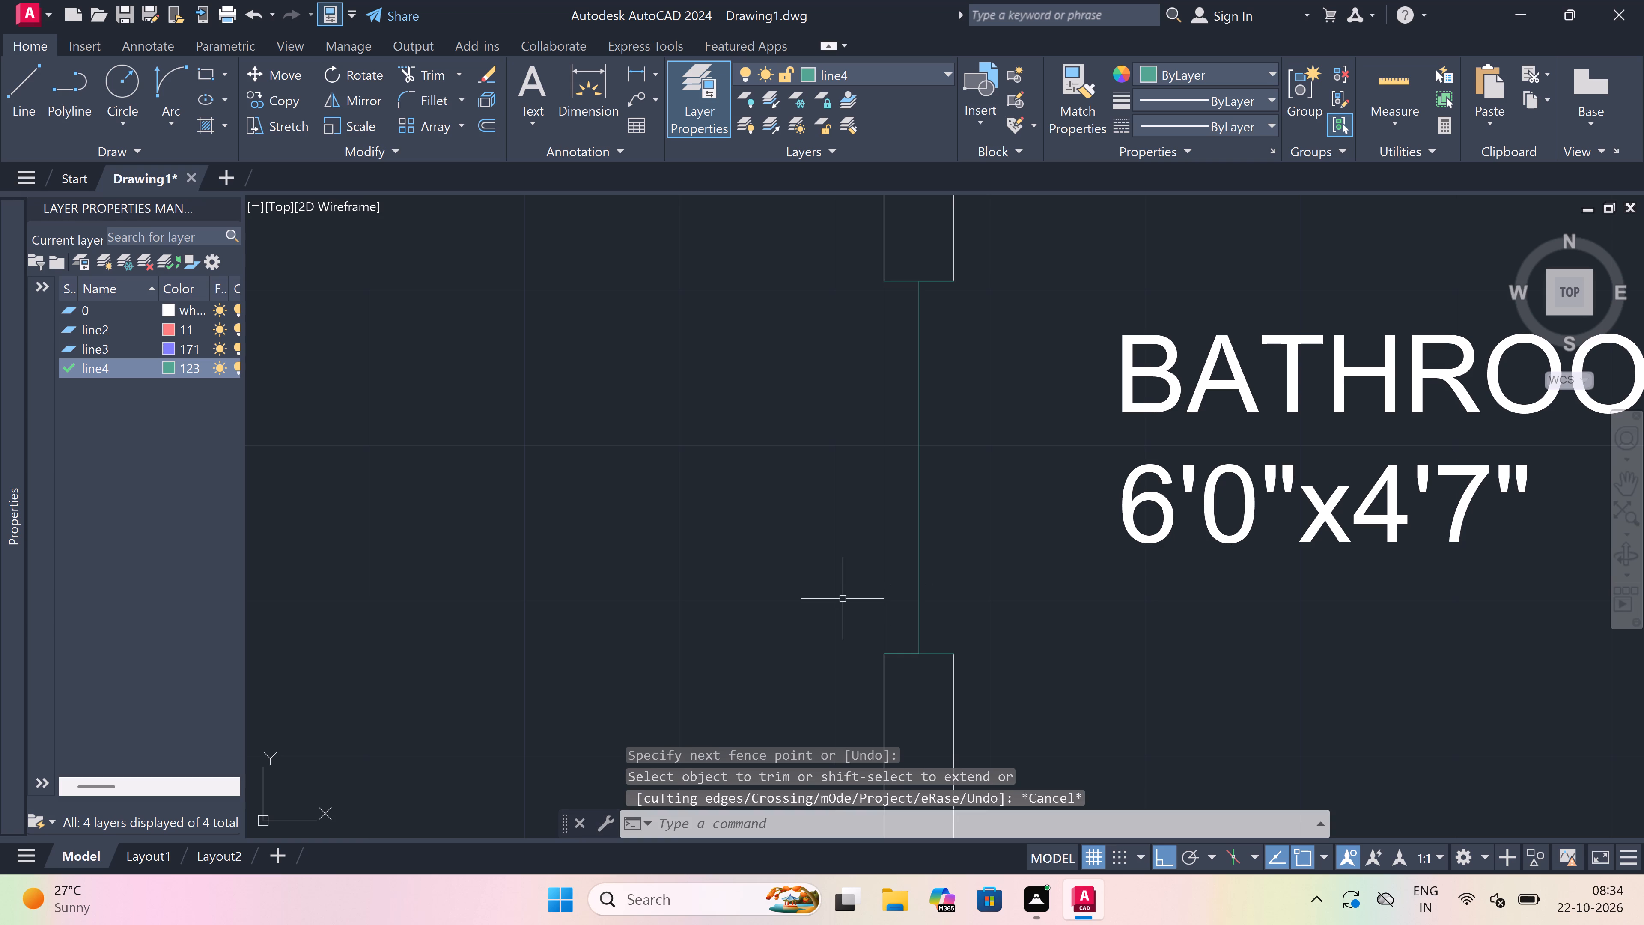
Draw the outer and inner window lines across the 2' opening in the left 6'0"x4'7" bathroom's outer wall.
{"action": "key", "text": "l"}
{"action": "key", "text": "space"}
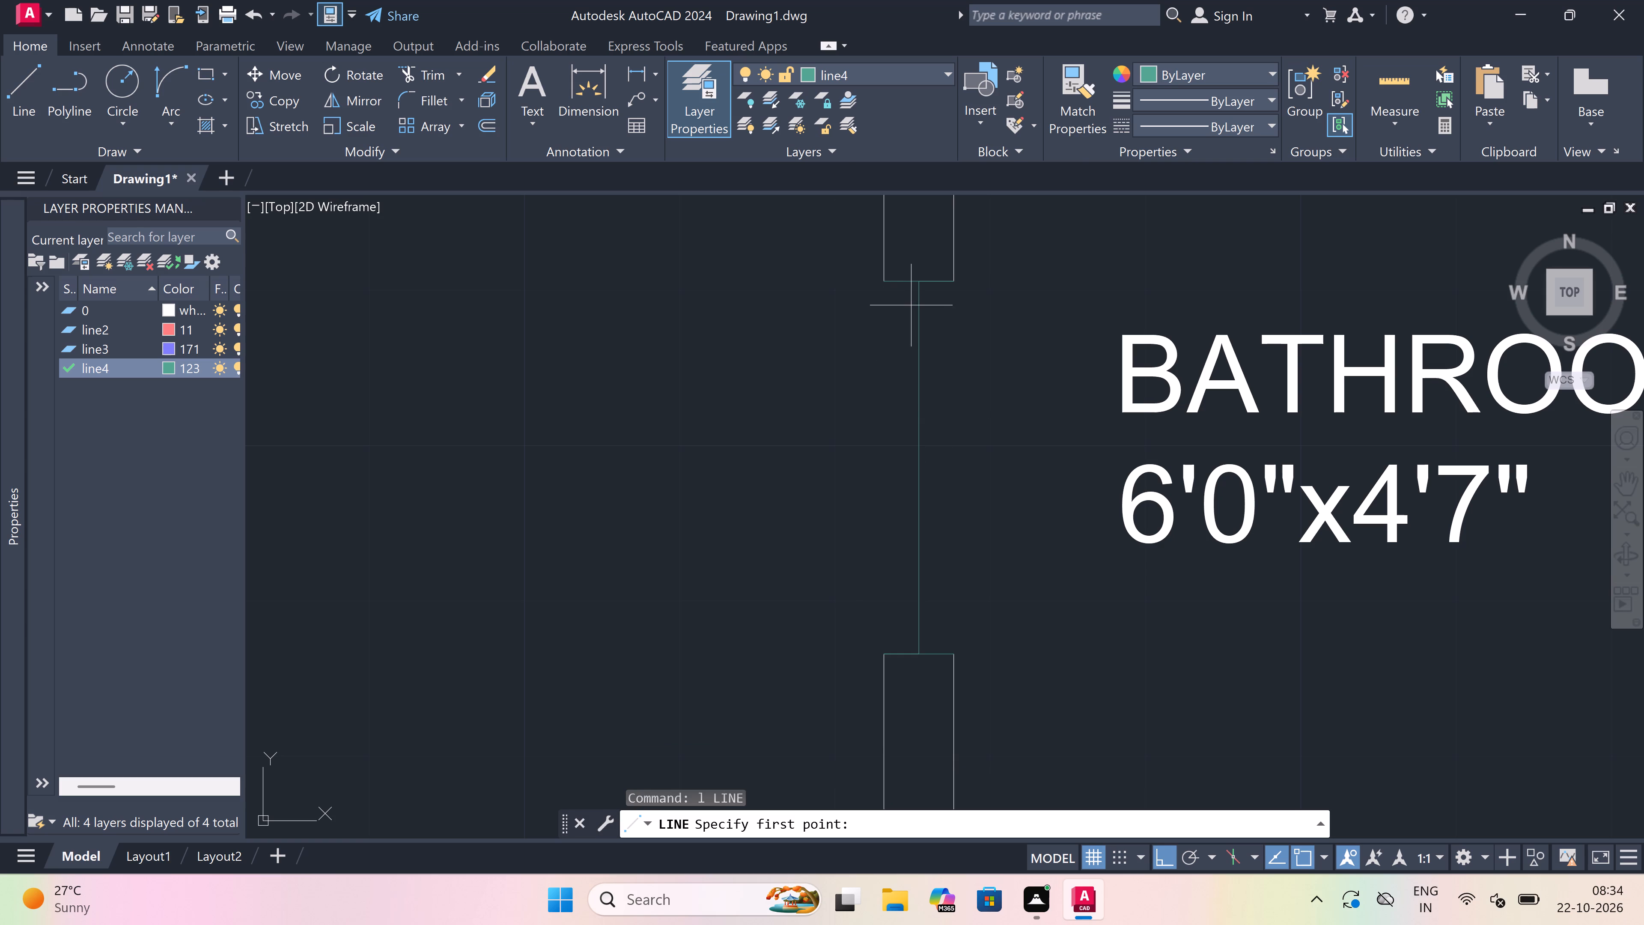
{"action": "left_click", "coordinate": [888, 284]}
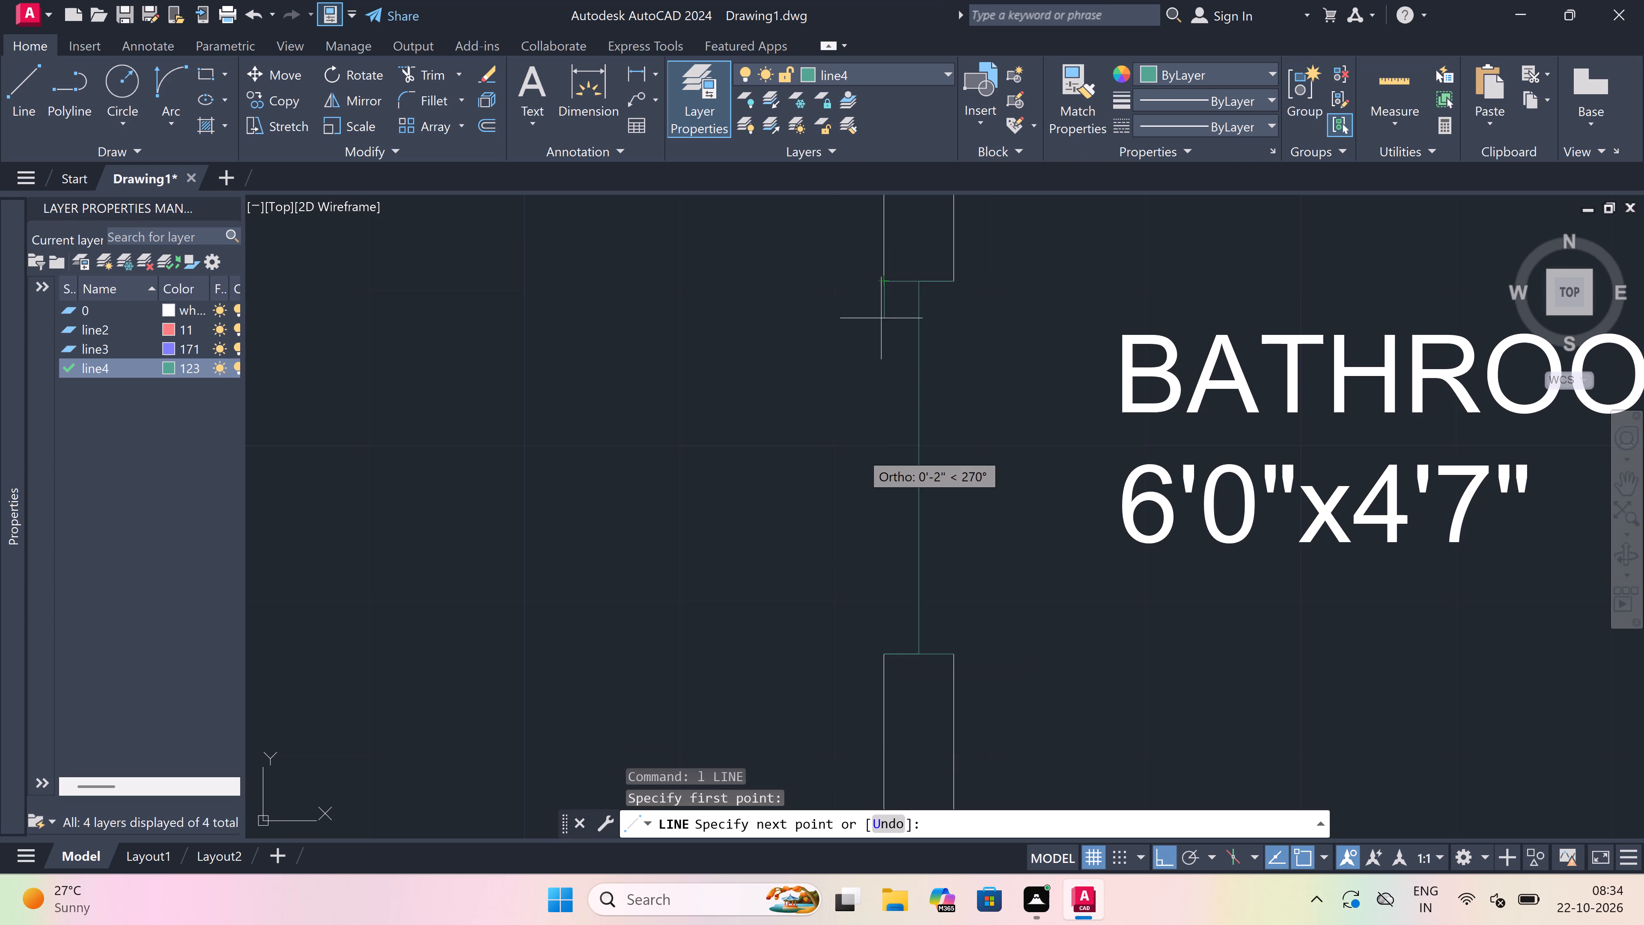
{"action": "left_click", "coordinate": [879, 646]}
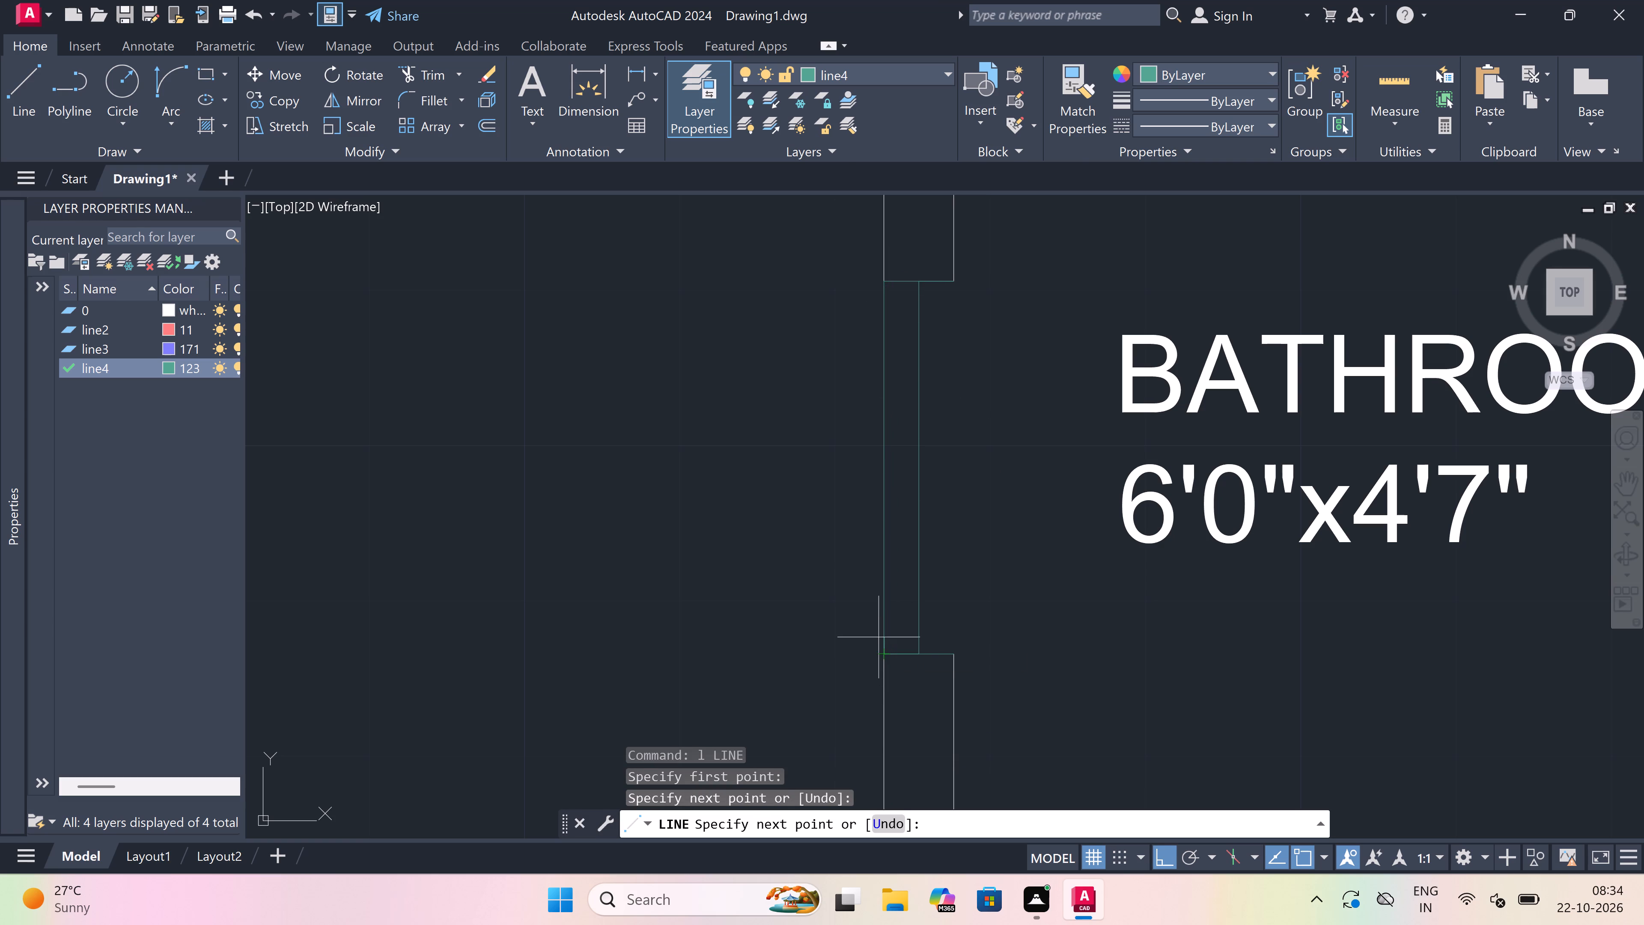
{"action": "key", "text": "Escape"}
{"action": "key", "text": "space"}
{"action": "left_click", "coordinate": [952, 280]}
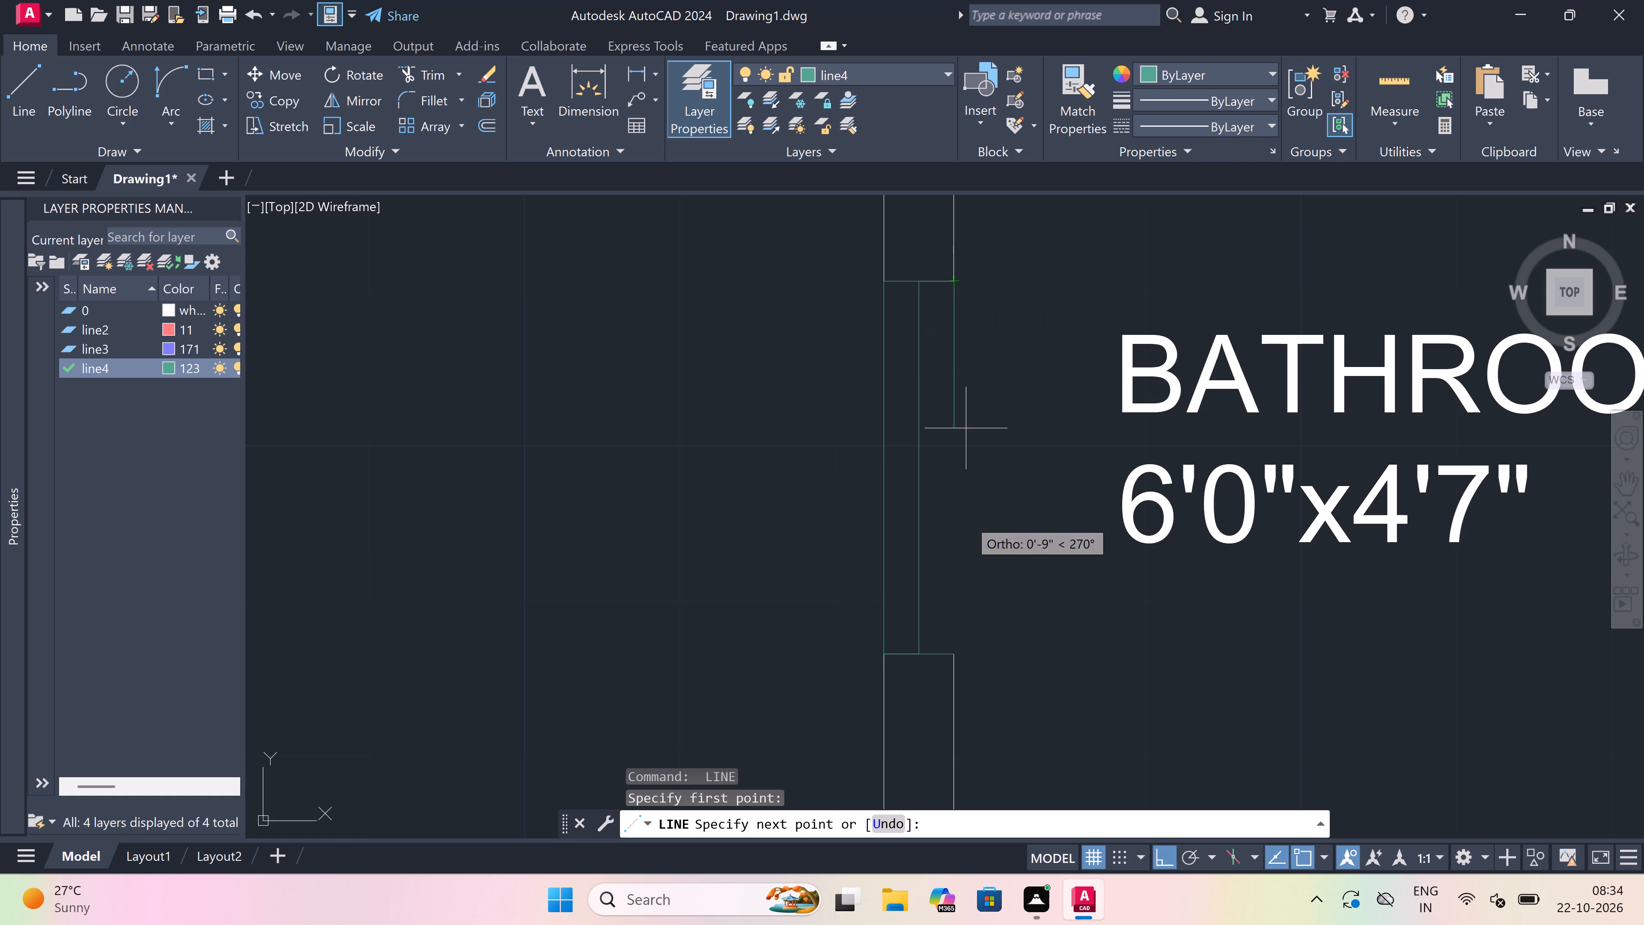
{"action": "left_click", "coordinate": [959, 658]}
{"action": "key", "text": "Escape"}
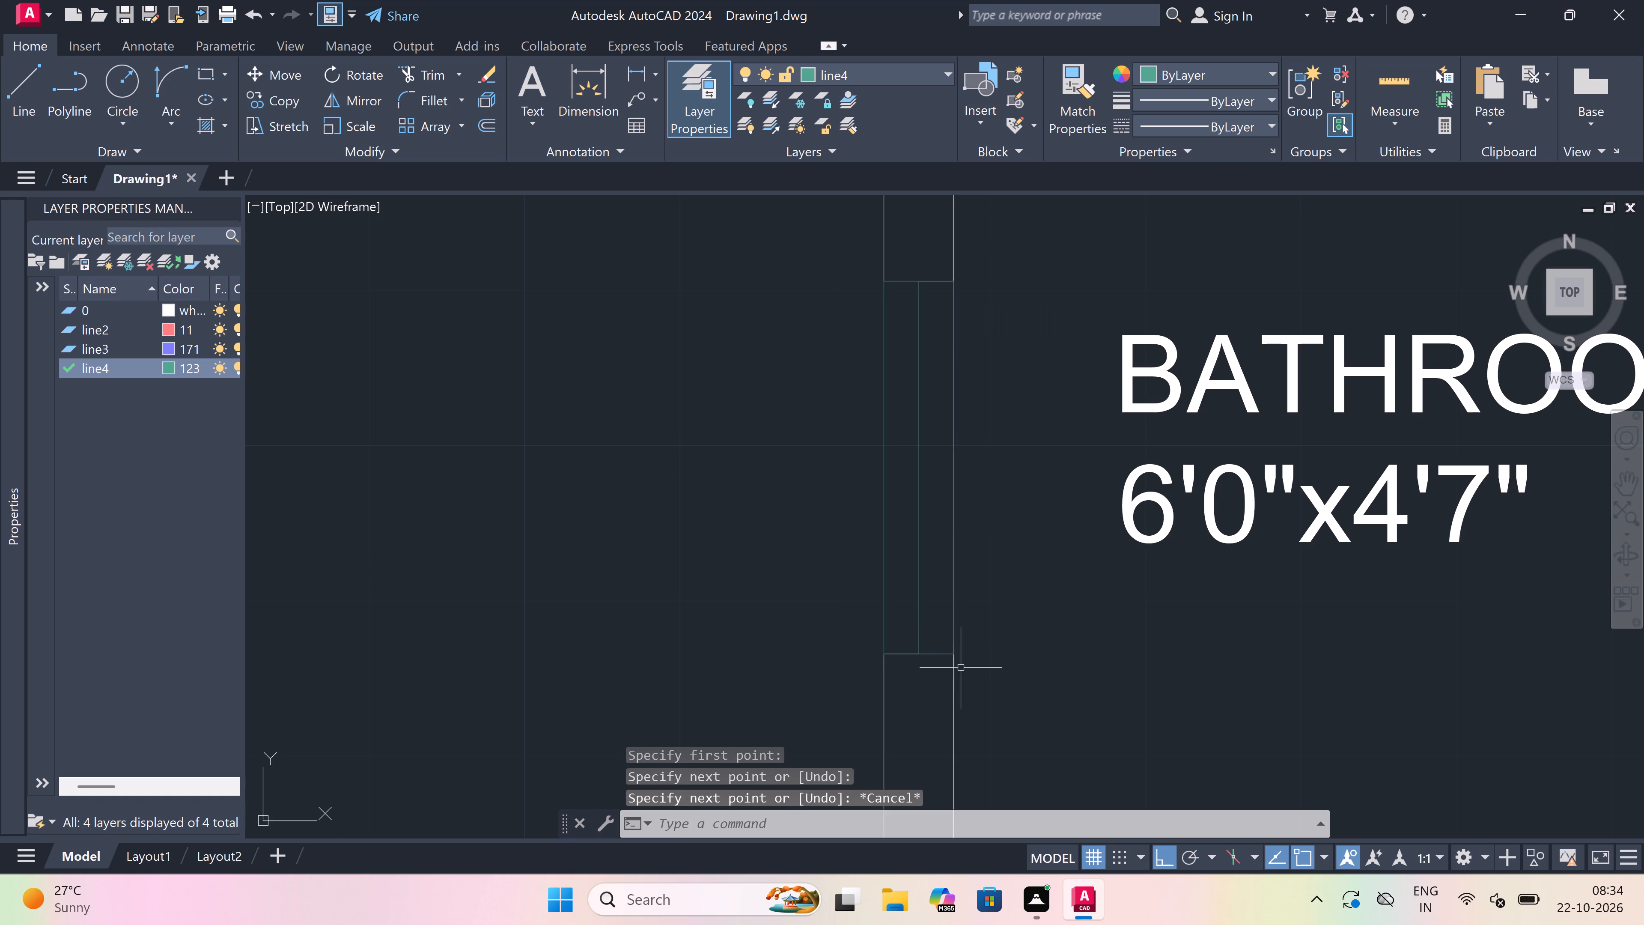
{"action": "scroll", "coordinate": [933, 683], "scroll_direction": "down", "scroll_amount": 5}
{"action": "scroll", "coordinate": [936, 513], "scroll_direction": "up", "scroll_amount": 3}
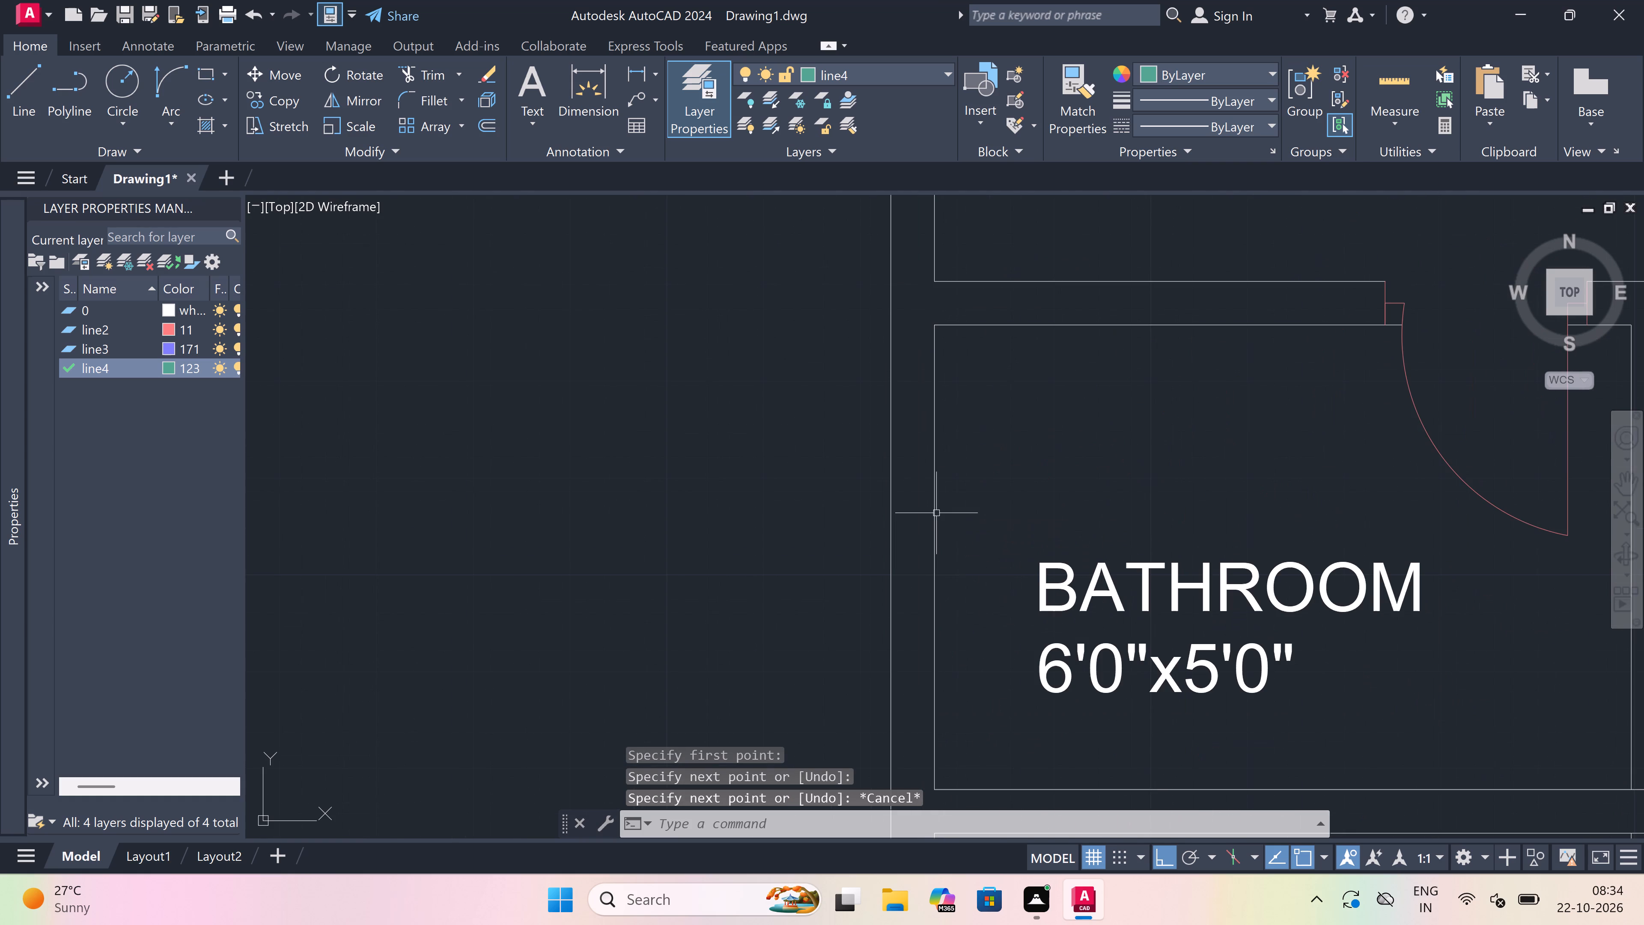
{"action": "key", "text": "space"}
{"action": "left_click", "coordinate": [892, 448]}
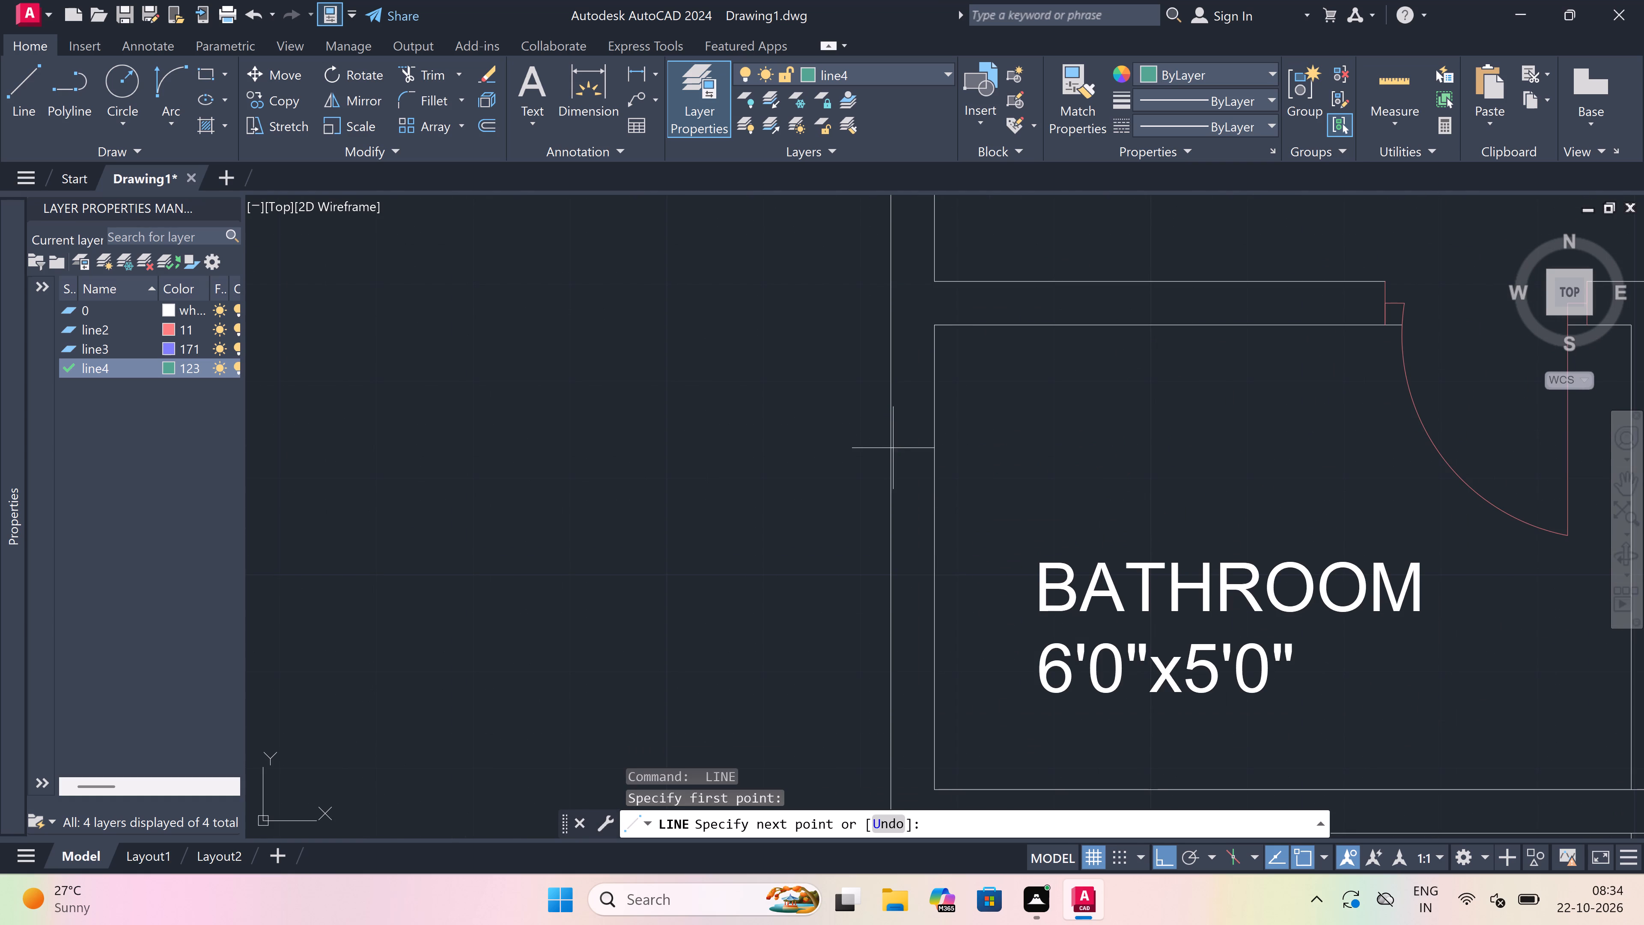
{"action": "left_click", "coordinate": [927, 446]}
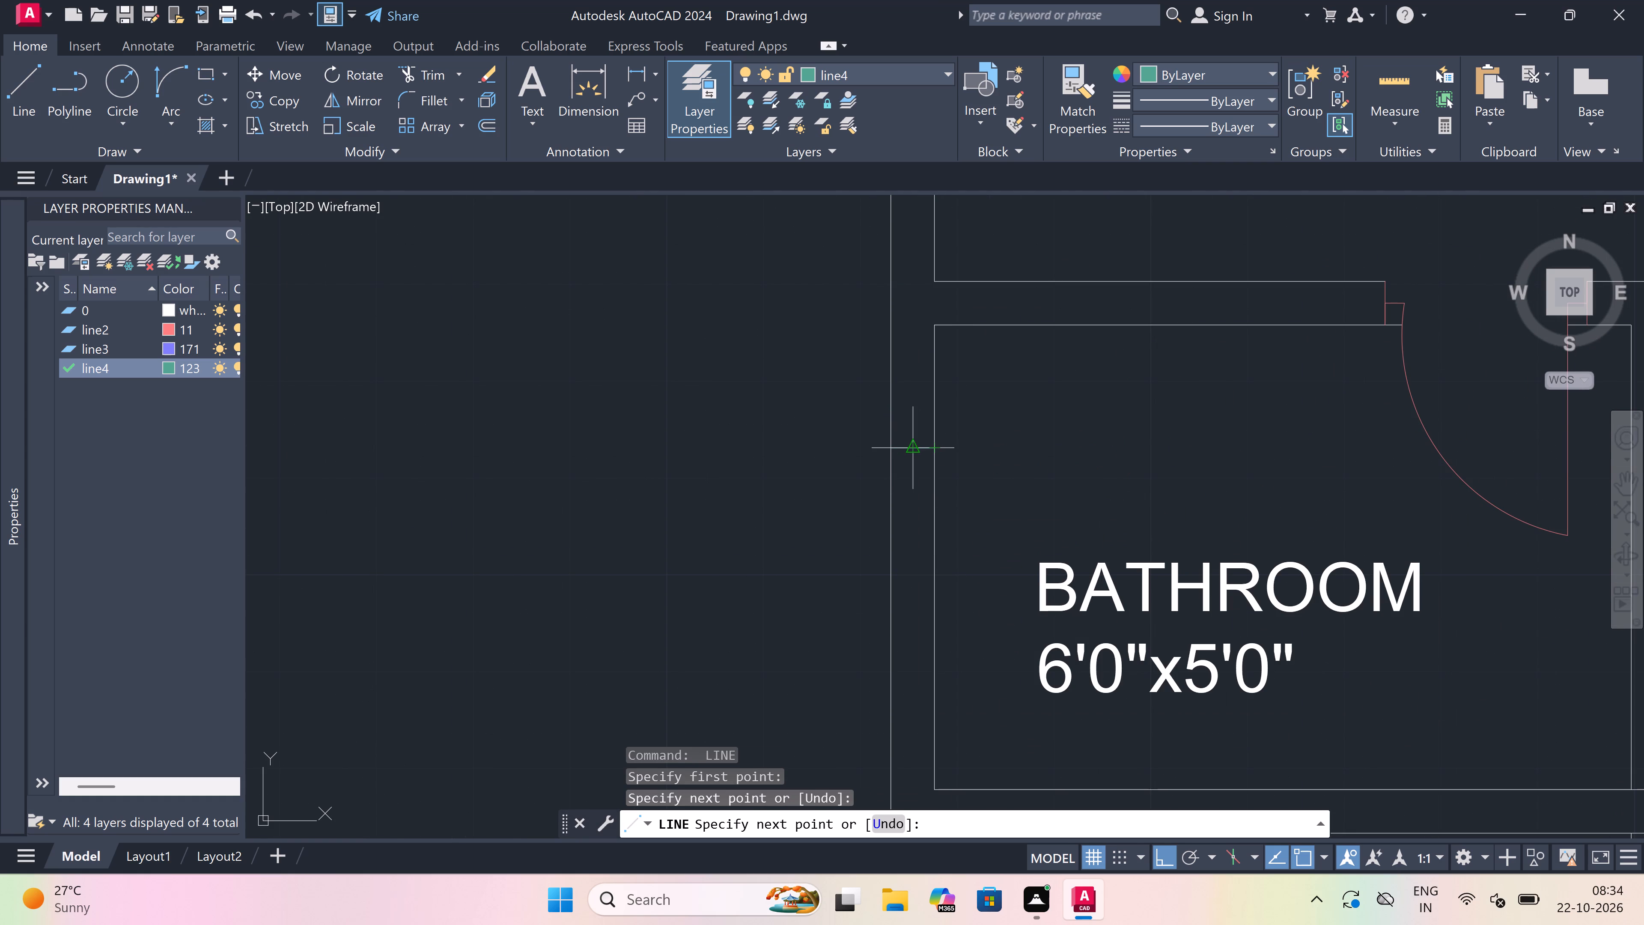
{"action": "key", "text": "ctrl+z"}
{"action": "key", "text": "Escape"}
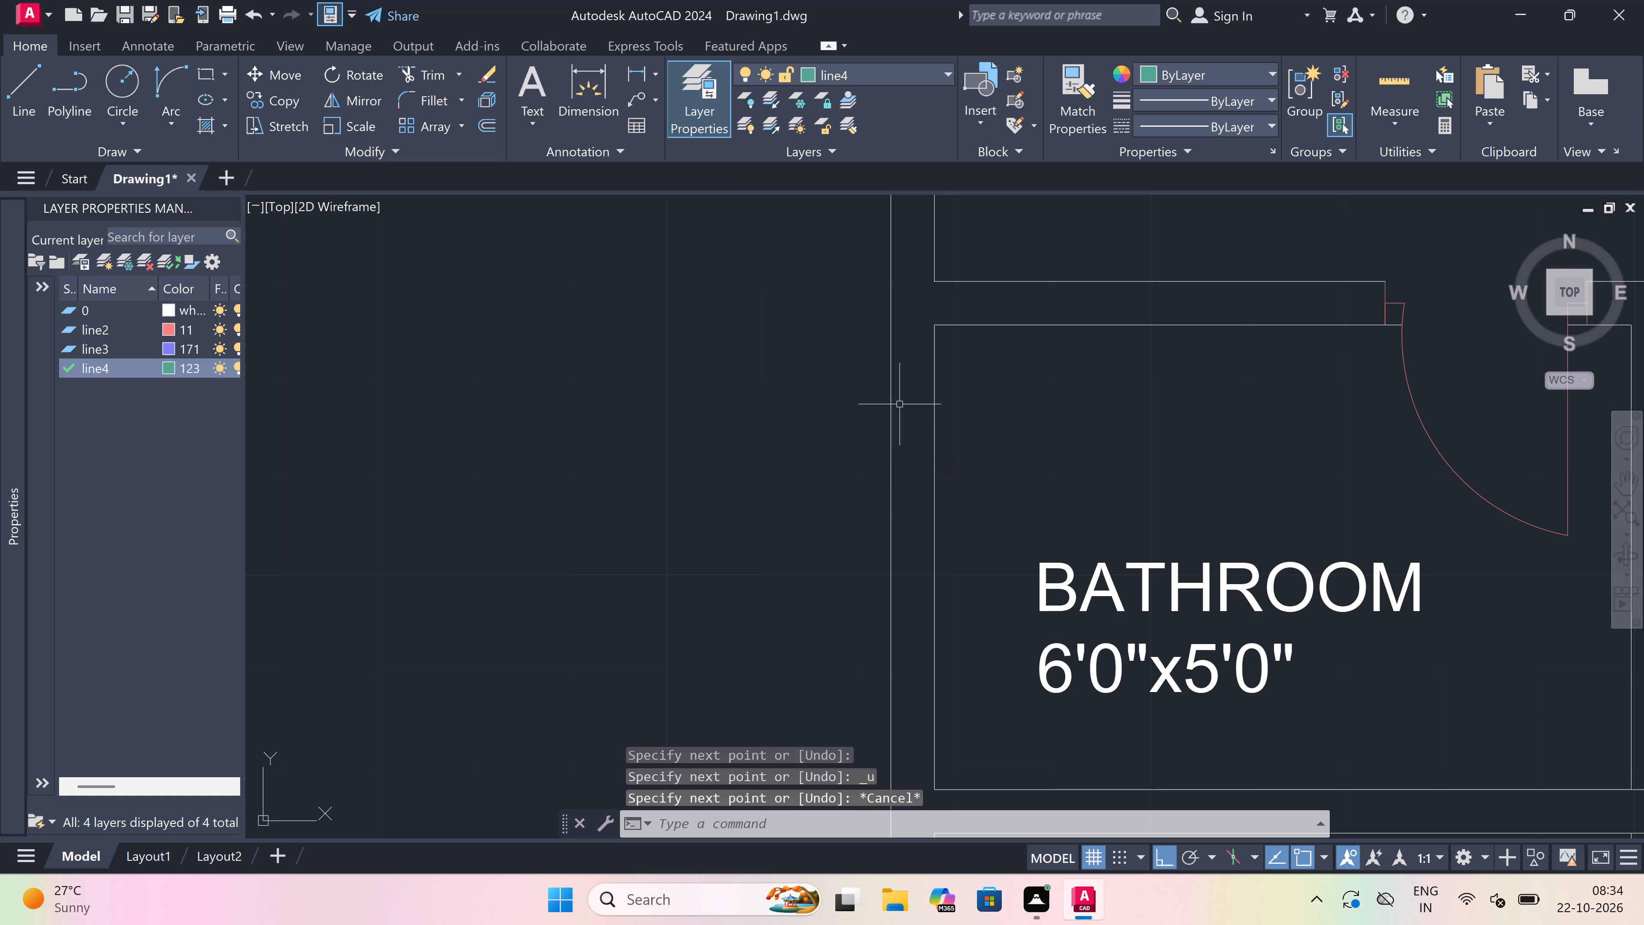
Draw a window in the outer wall of the left 6'0"x5'0" bathroom, with a 2' centre line and end lines.
{"action": "key", "text": "space"}
{"action": "left_click", "coordinate": [892, 406]}
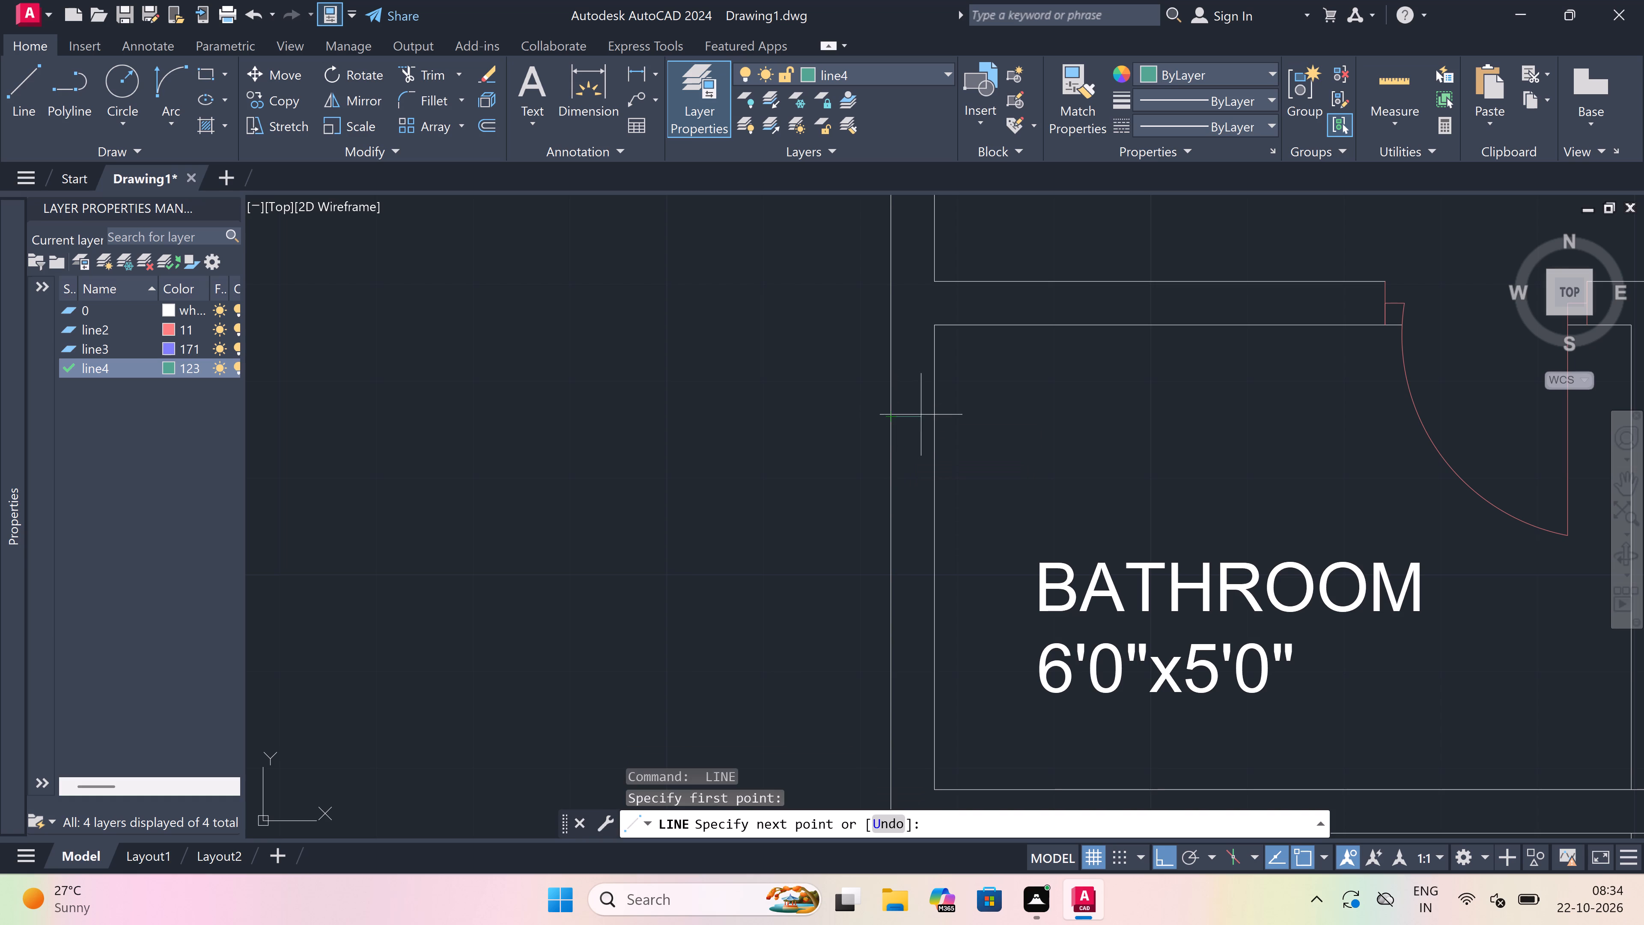
{"action": "left_click", "coordinate": [930, 421]}
{"action": "left_click", "coordinate": [920, 423]}
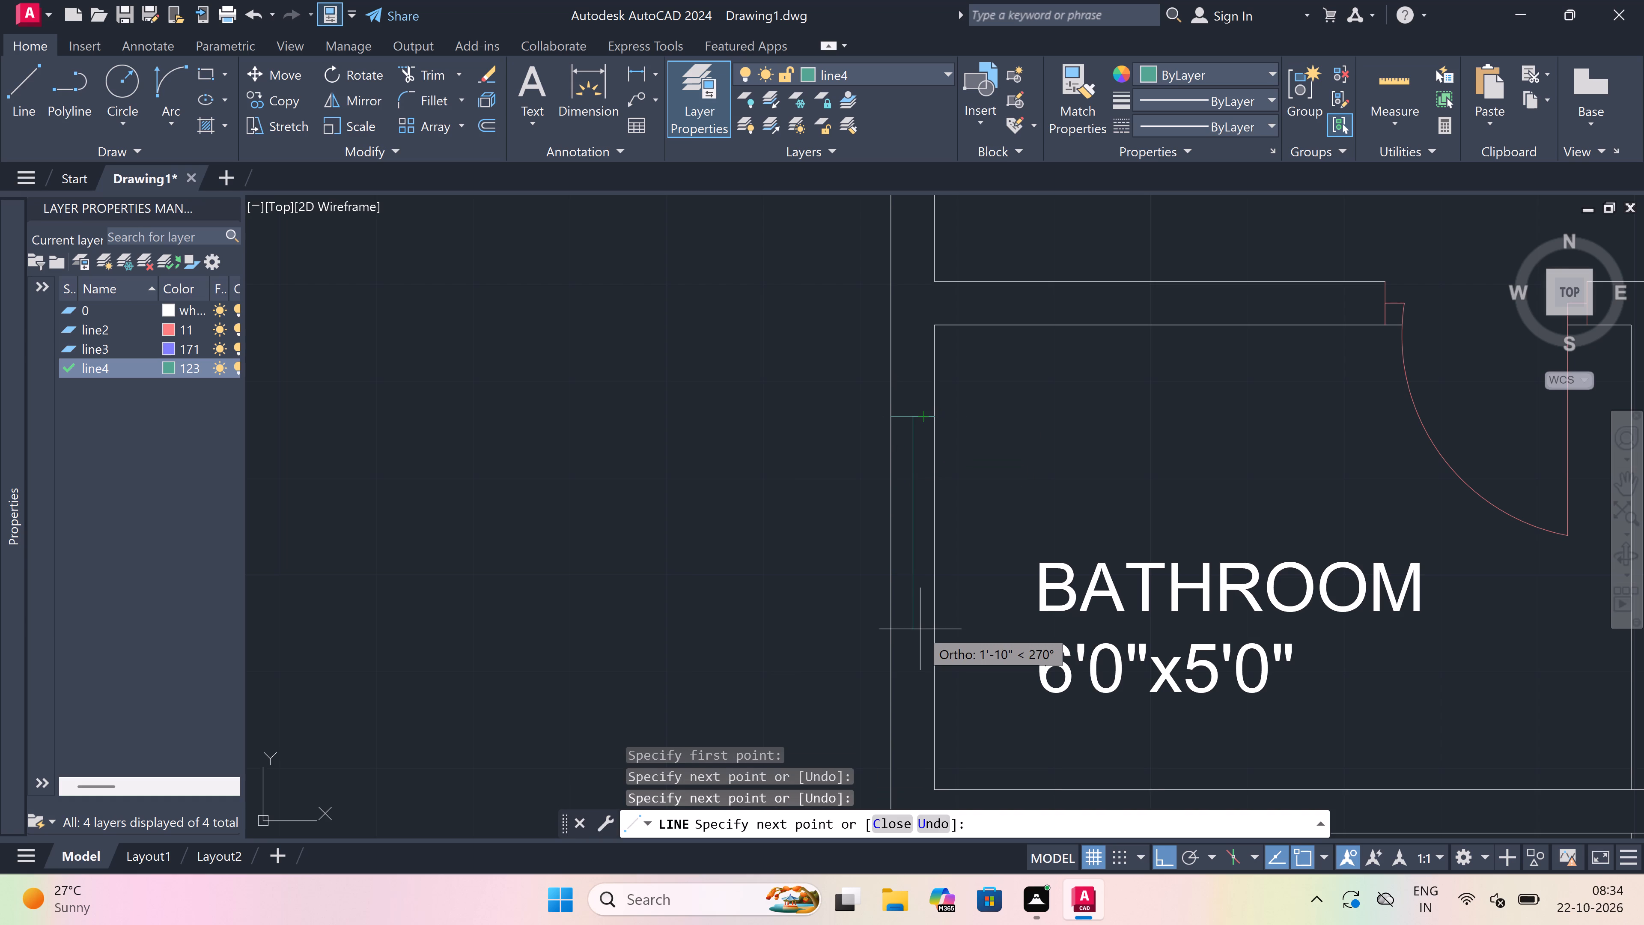
{"action": "type", "text": "2'"}
{"action": "key", "text": "space"}
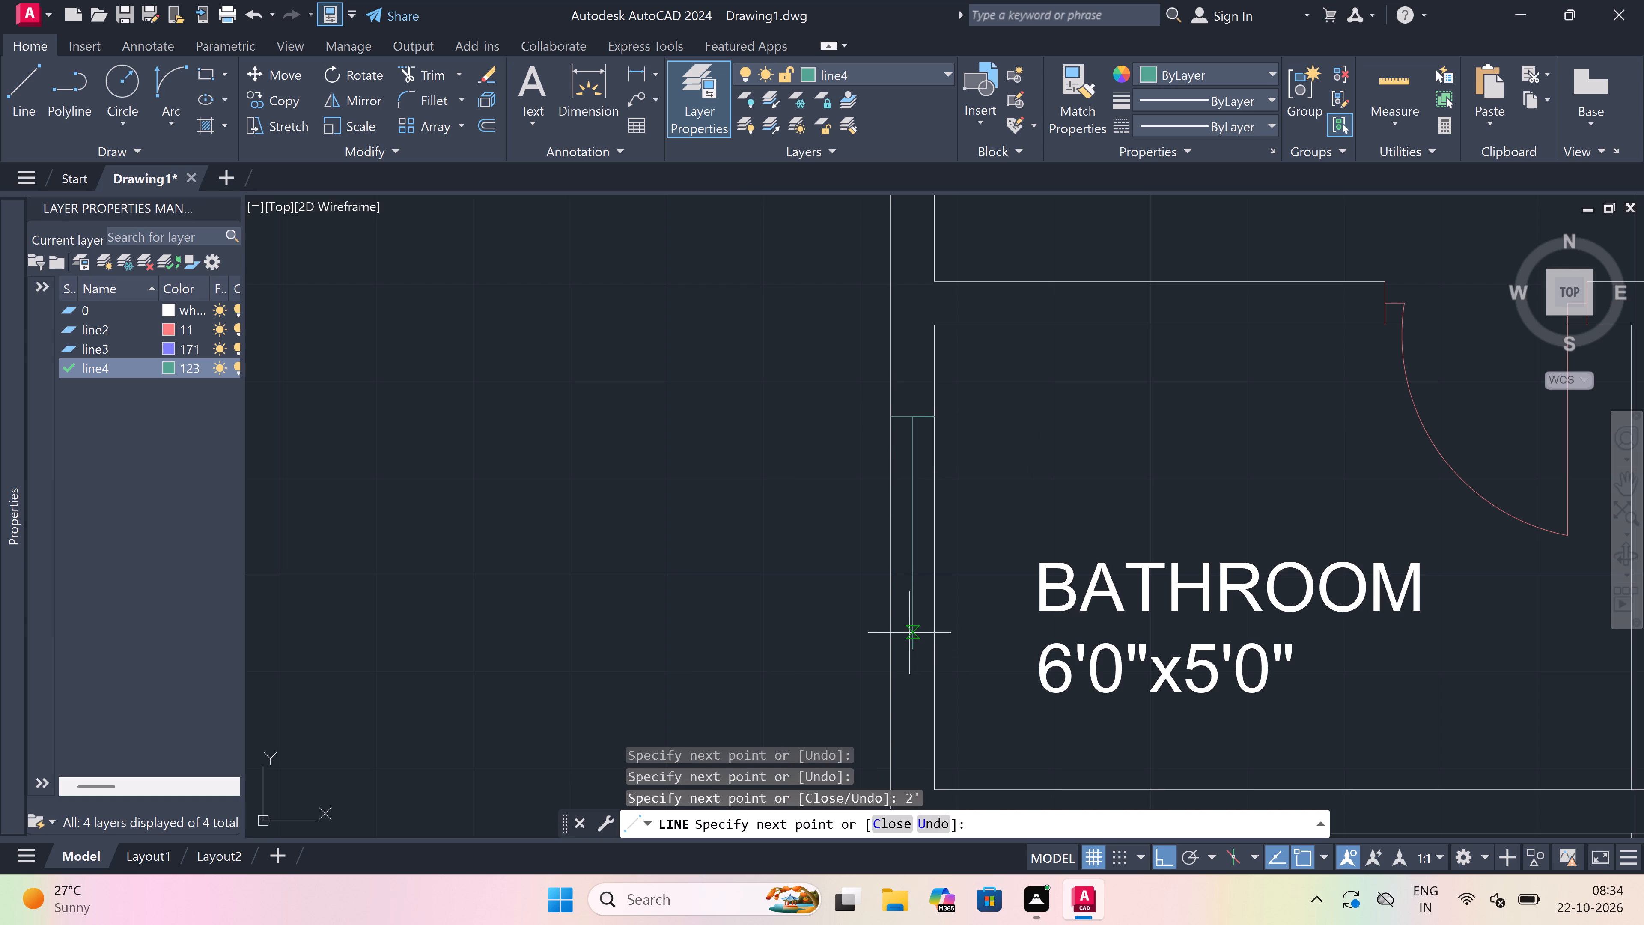
{"action": "left_click", "coordinate": [886, 650]}
{"action": "left_click", "coordinate": [933, 651]}
{"action": "key", "text": "Escape"}
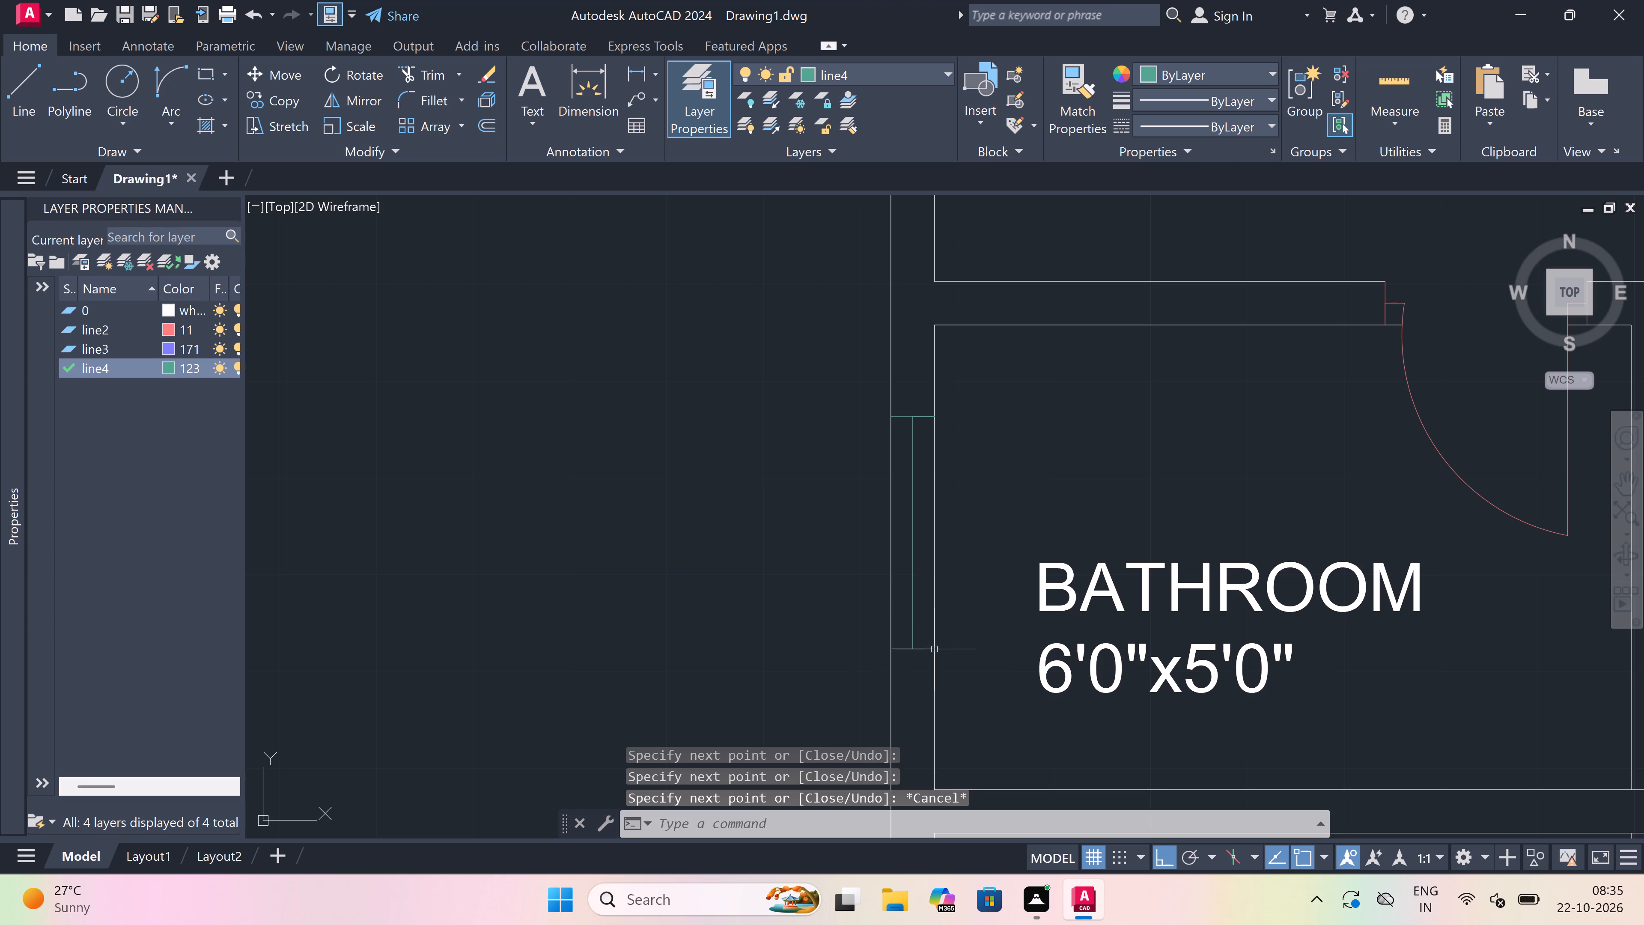
Trim both outer wall lines between the end lines of the left 6'0"x5'0" bathroom's 2' window.
{"action": "key", "text": "t"}
{"action": "key", "text": "r"}
{"action": "key", "text": "space"}
{"action": "left_click", "coordinate": [925, 588]}
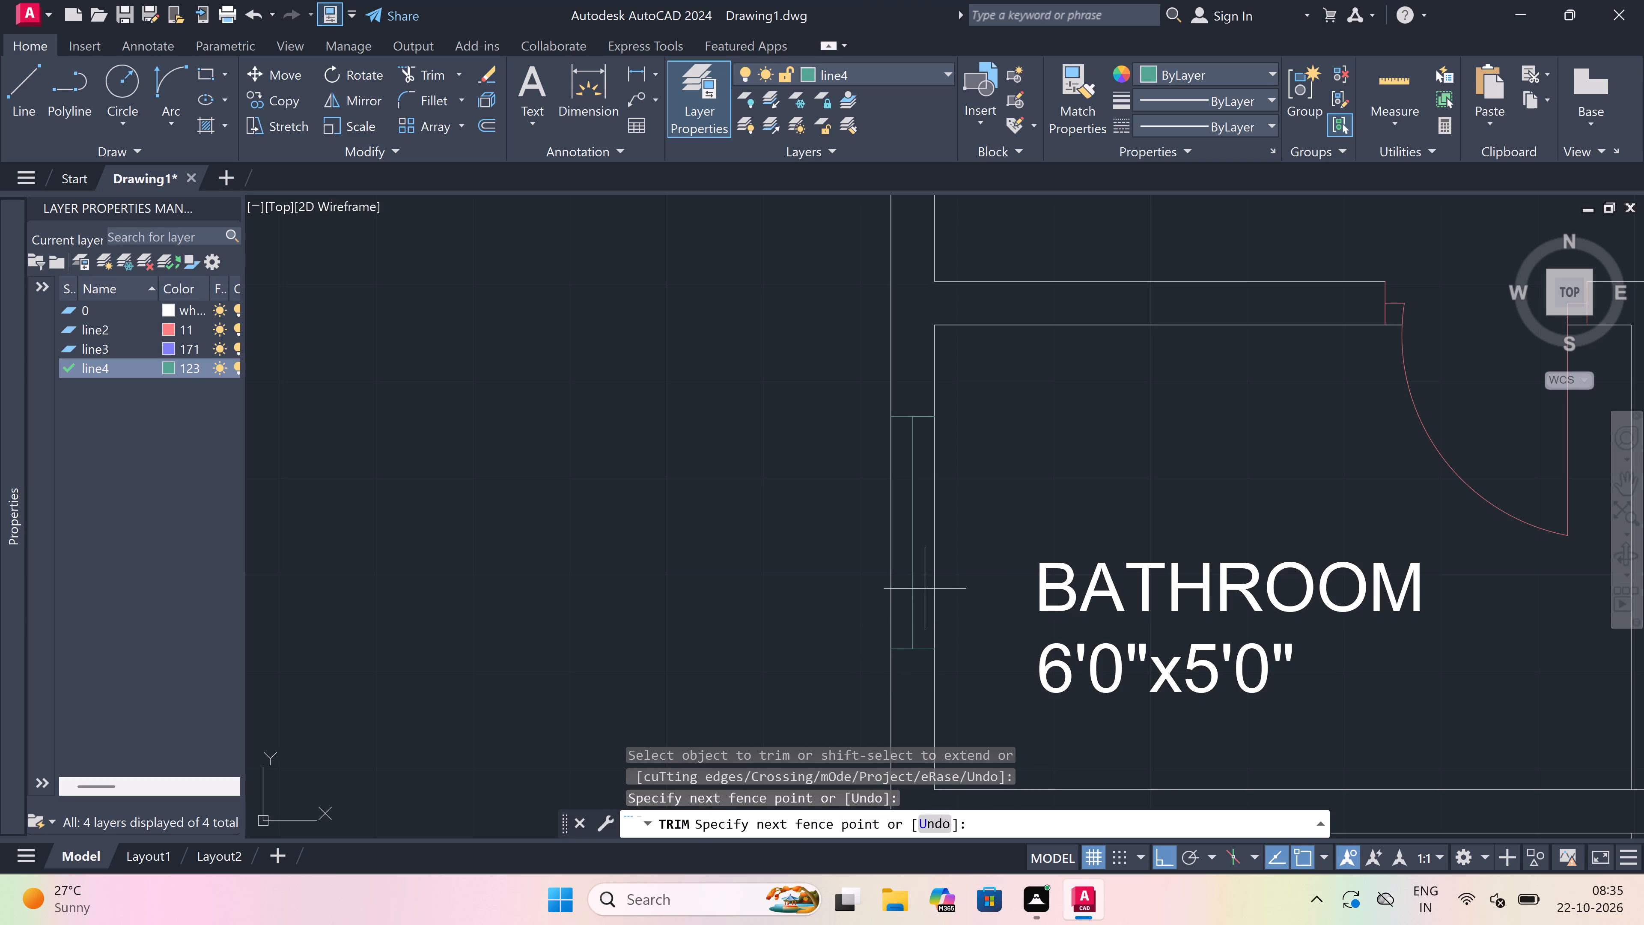
{"action": "left_click", "coordinate": [956, 589]}
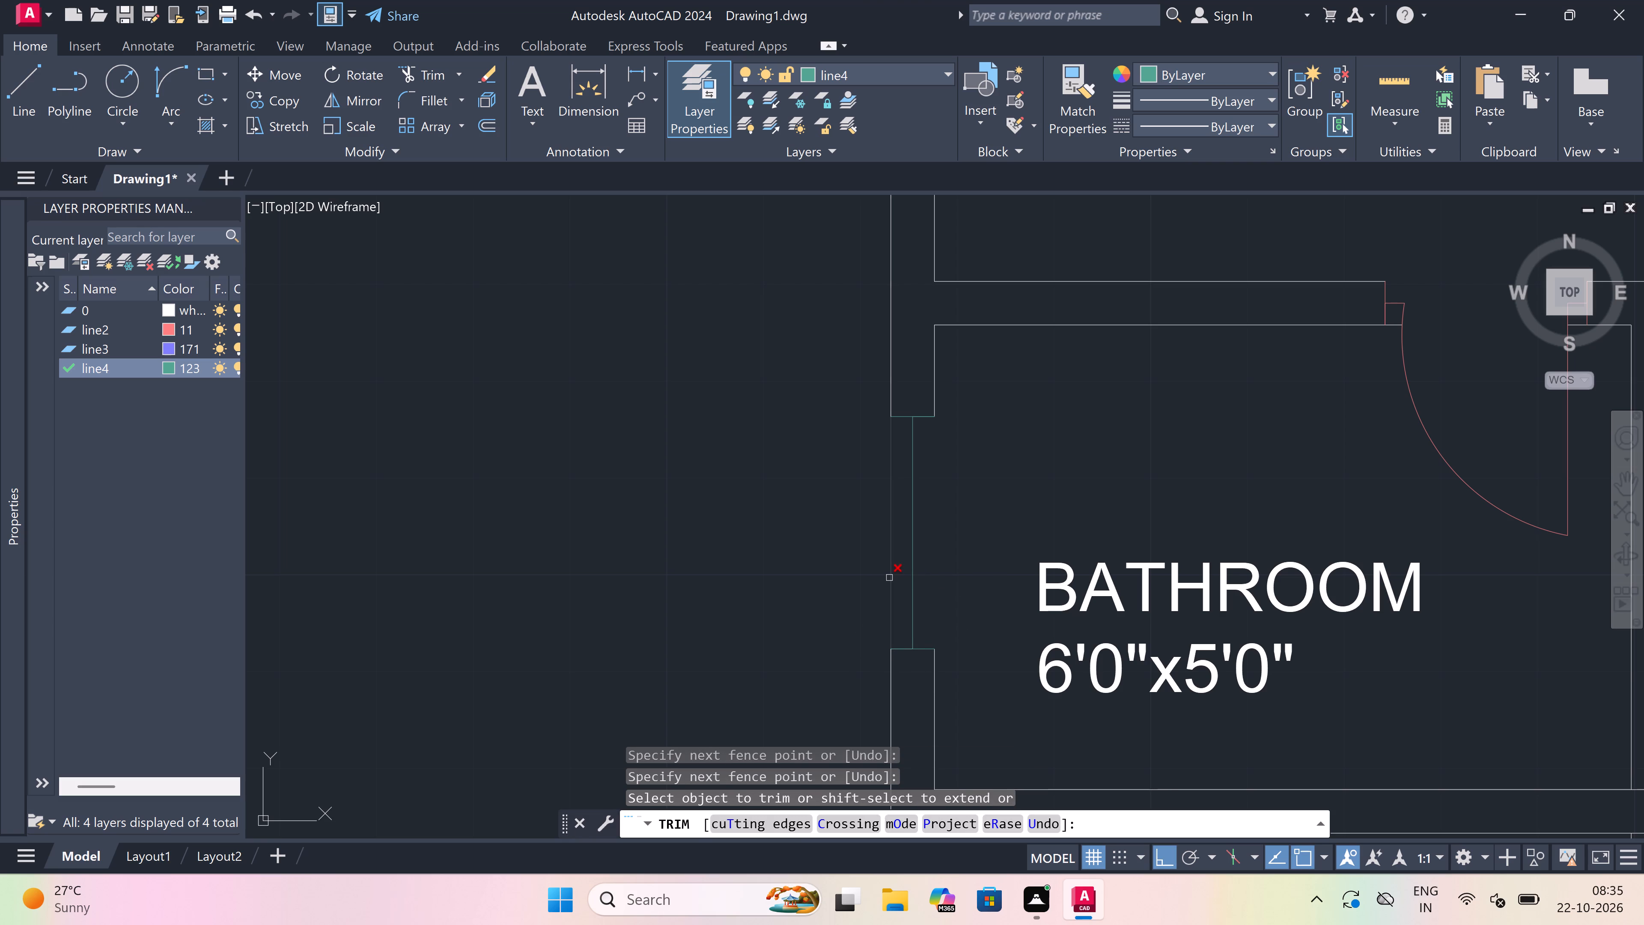
{"action": "left_click", "coordinate": [889, 578]}
{"action": "key", "text": "Escape"}
Draw the outer and inner window lines across the 2' opening in the left 6'0"x5'0" bathroom's outer wall.
{"action": "key", "text": "l"}
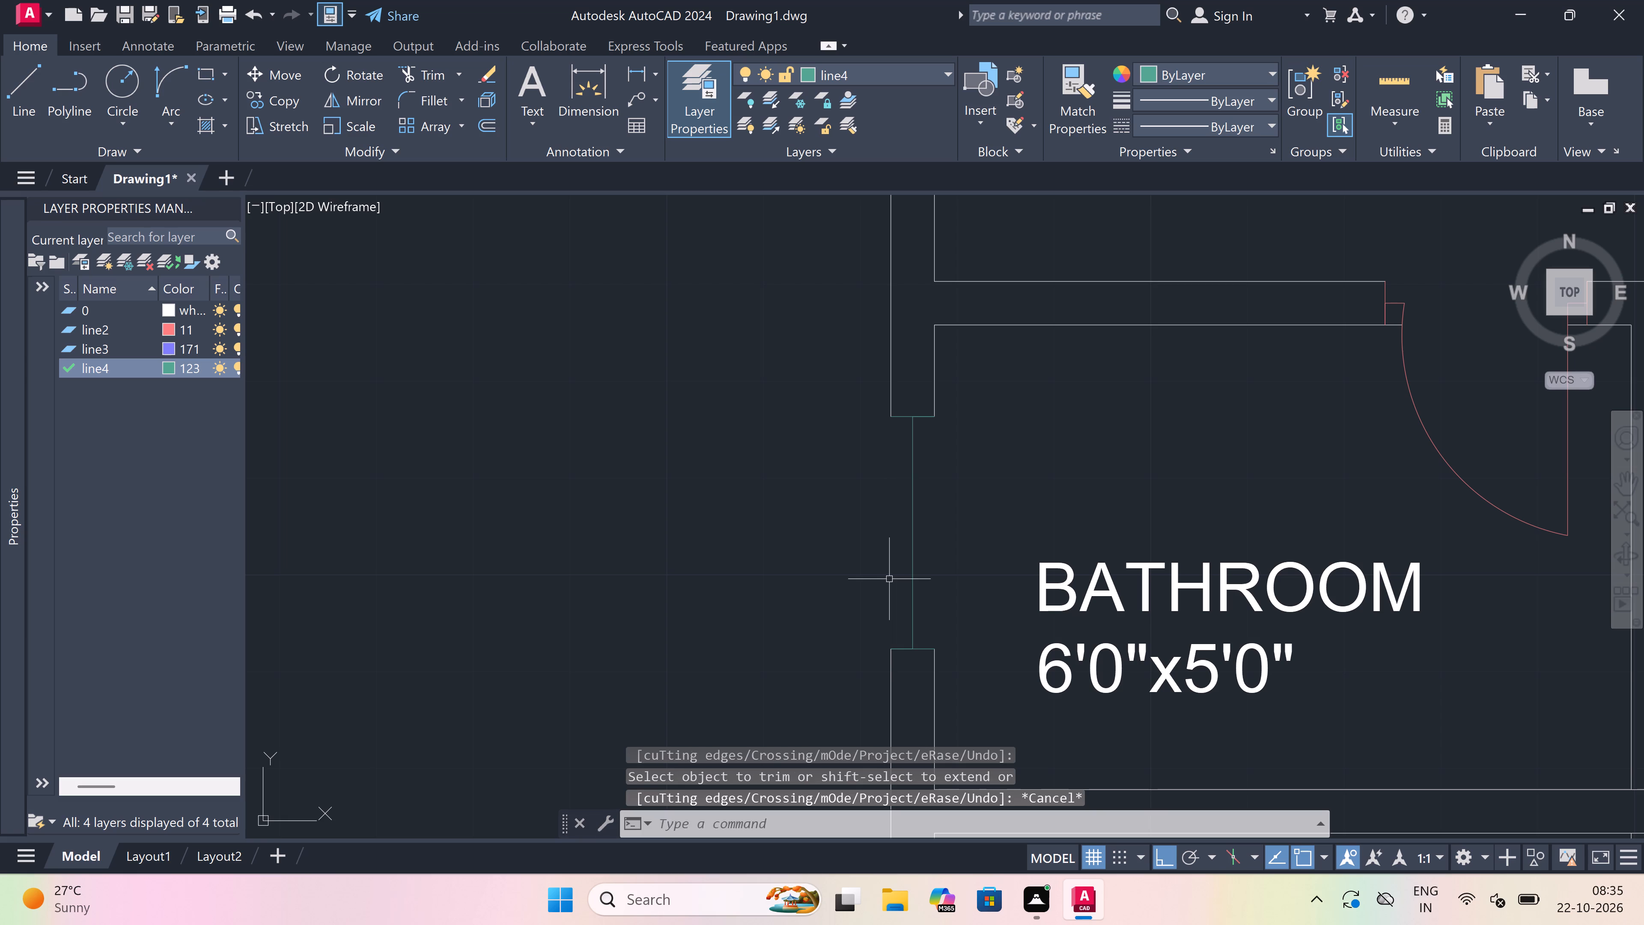
{"action": "key", "text": "space"}
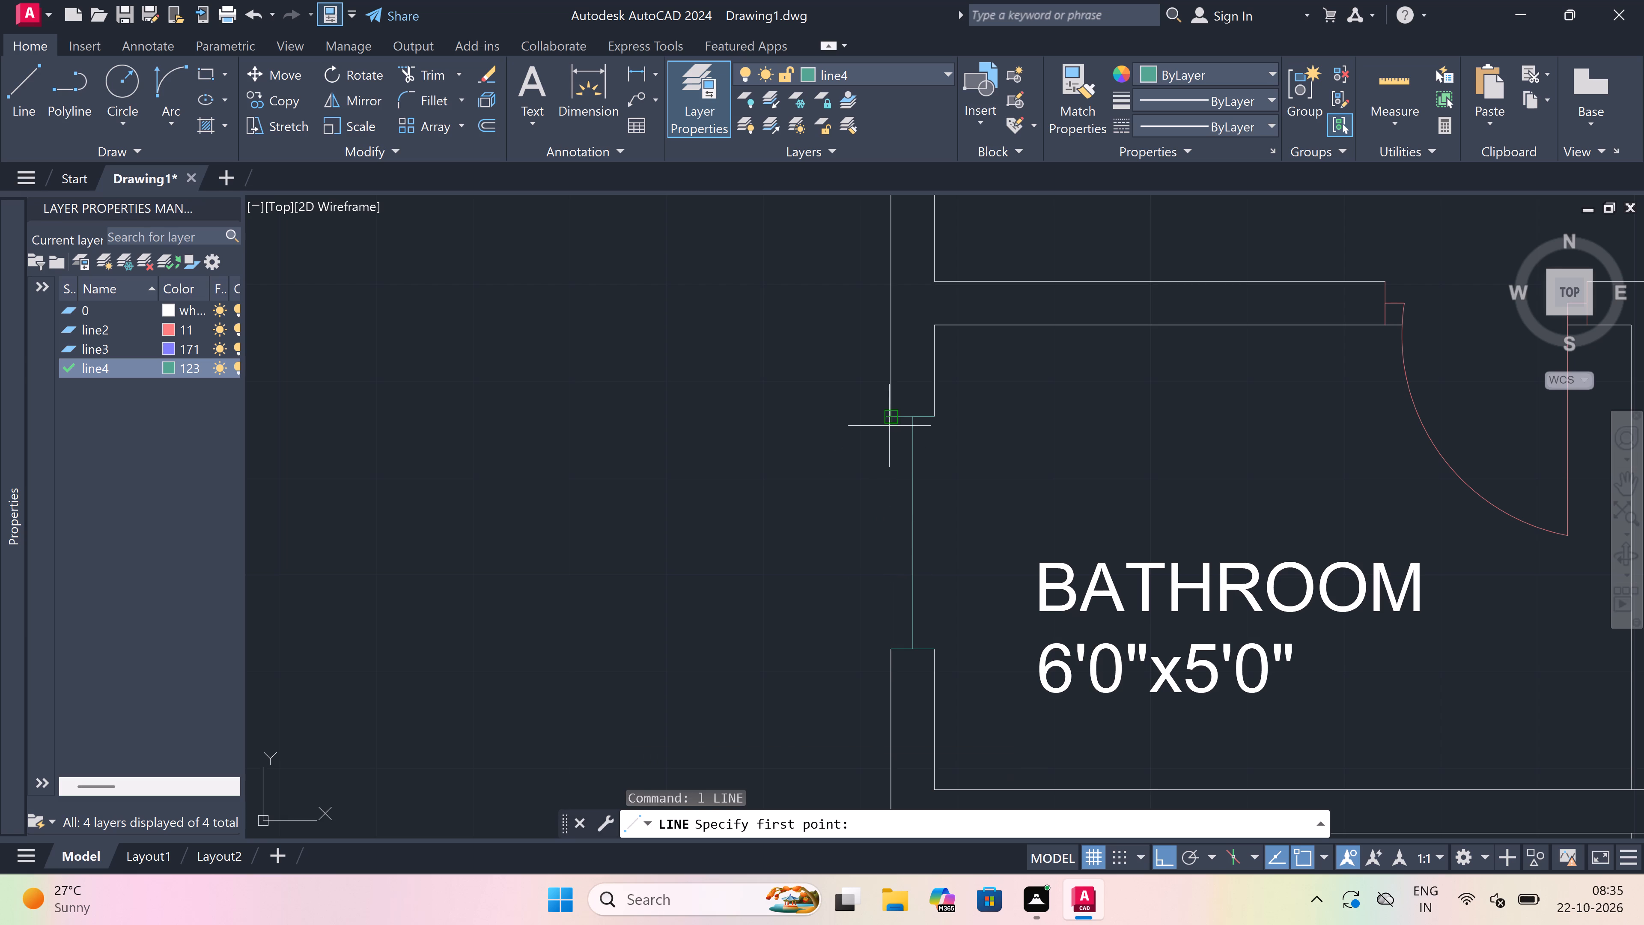
{"action": "left_click", "coordinate": [889, 420]}
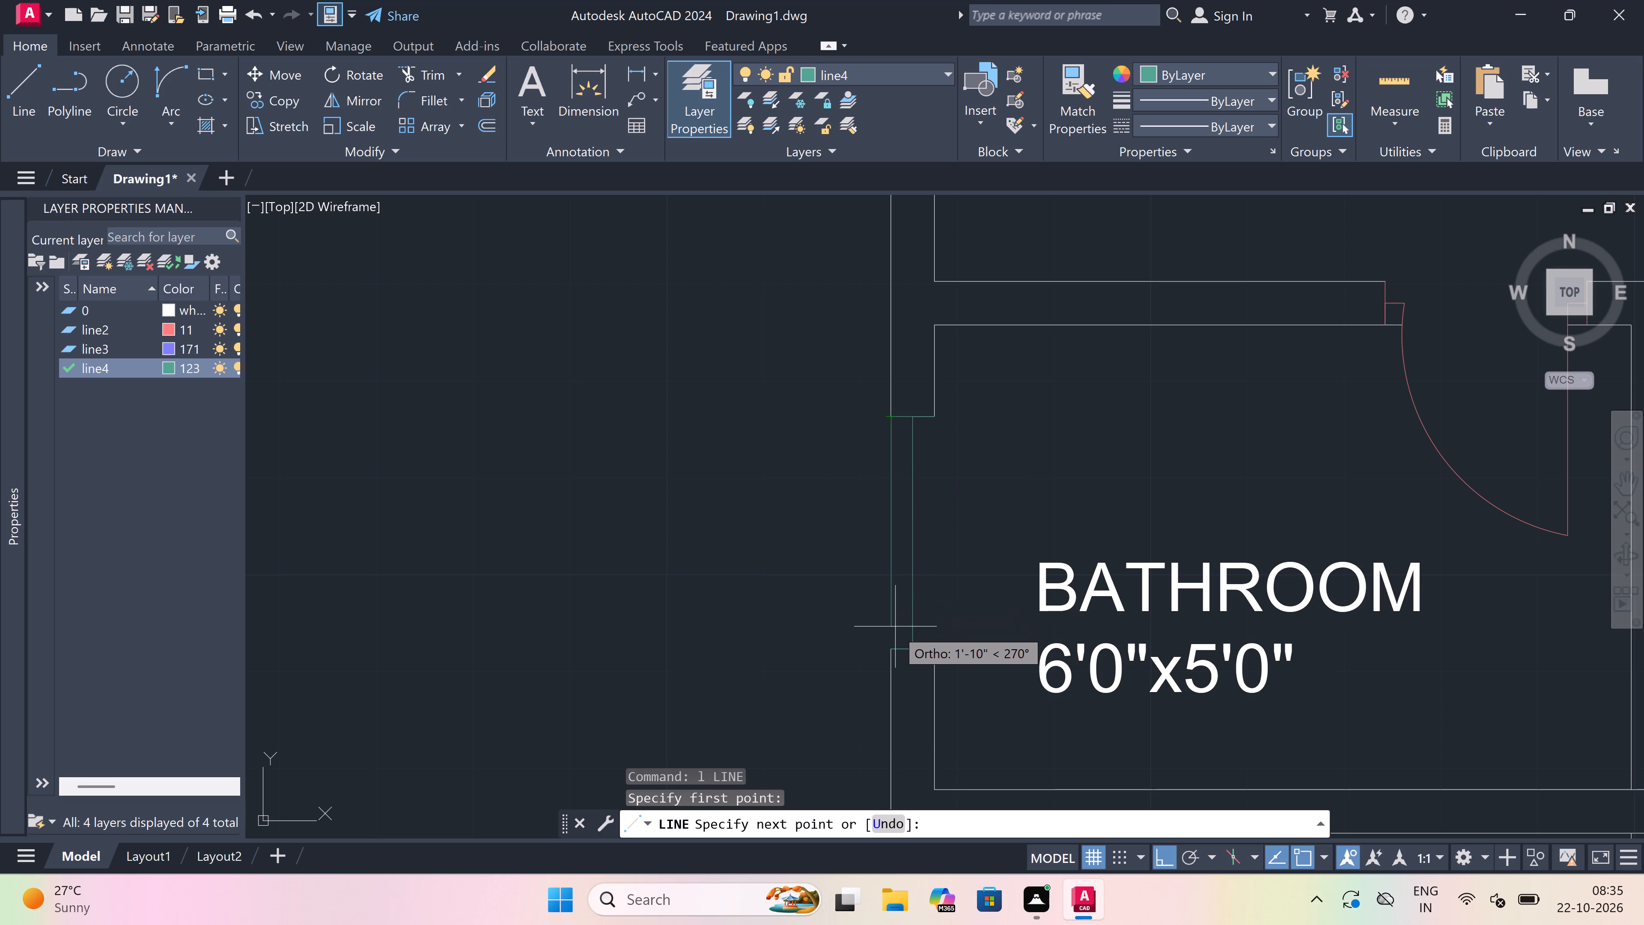
{"action": "left_click", "coordinate": [892, 643]}
{"action": "key", "text": "Escape"}
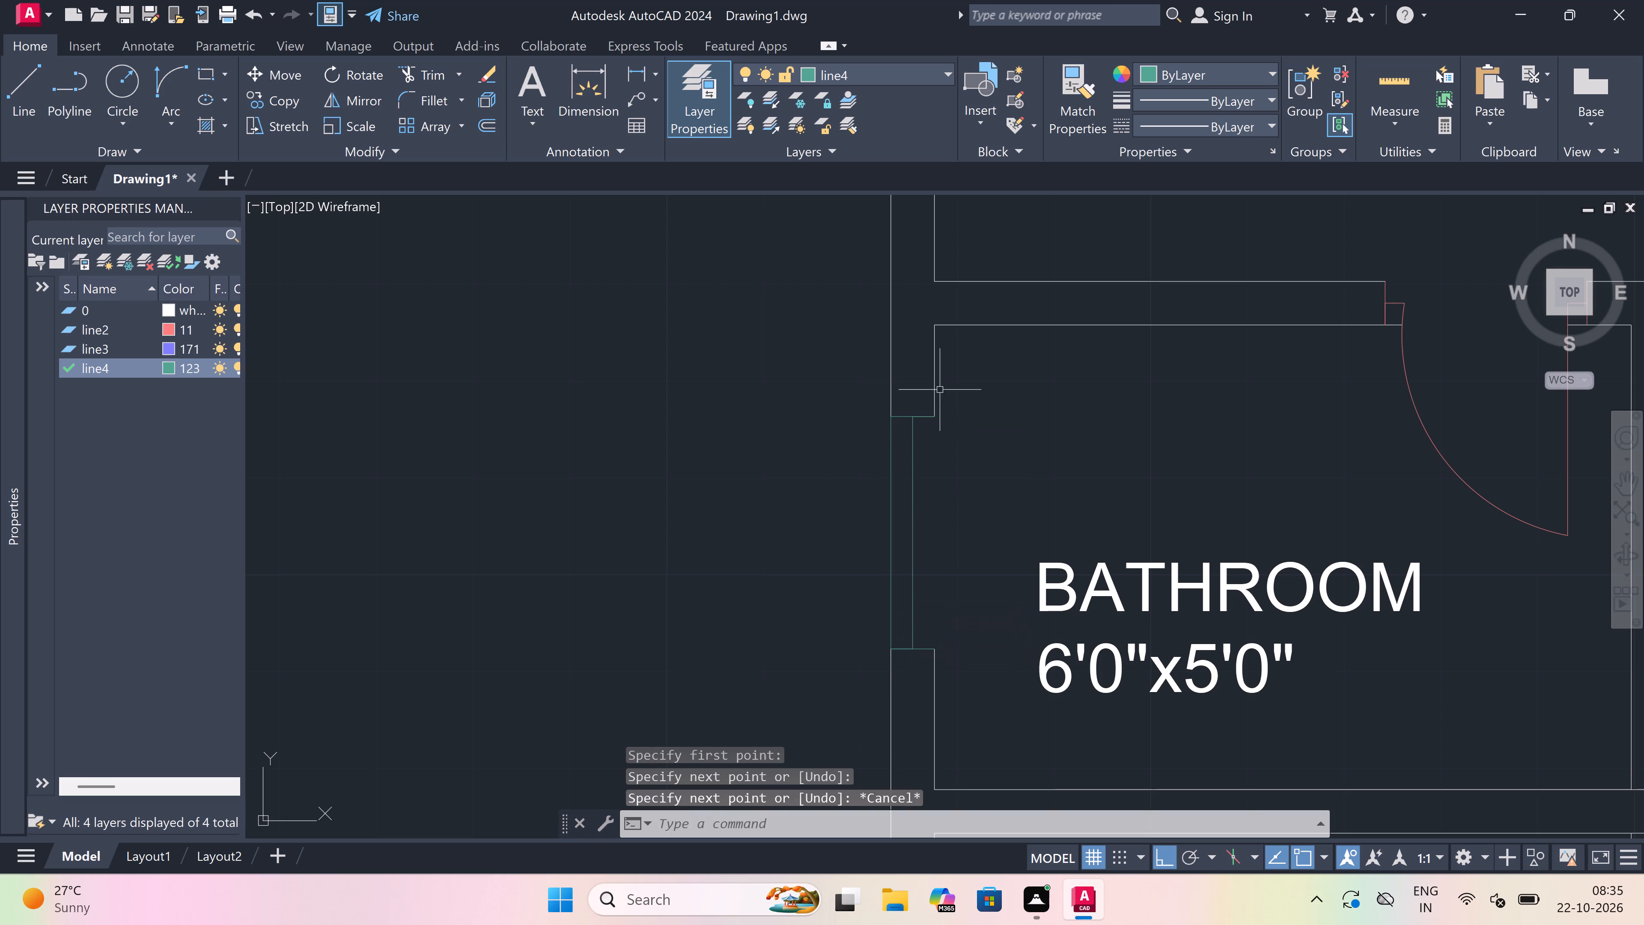
{"action": "key", "text": "space"}
{"action": "left_click", "coordinate": [939, 418]}
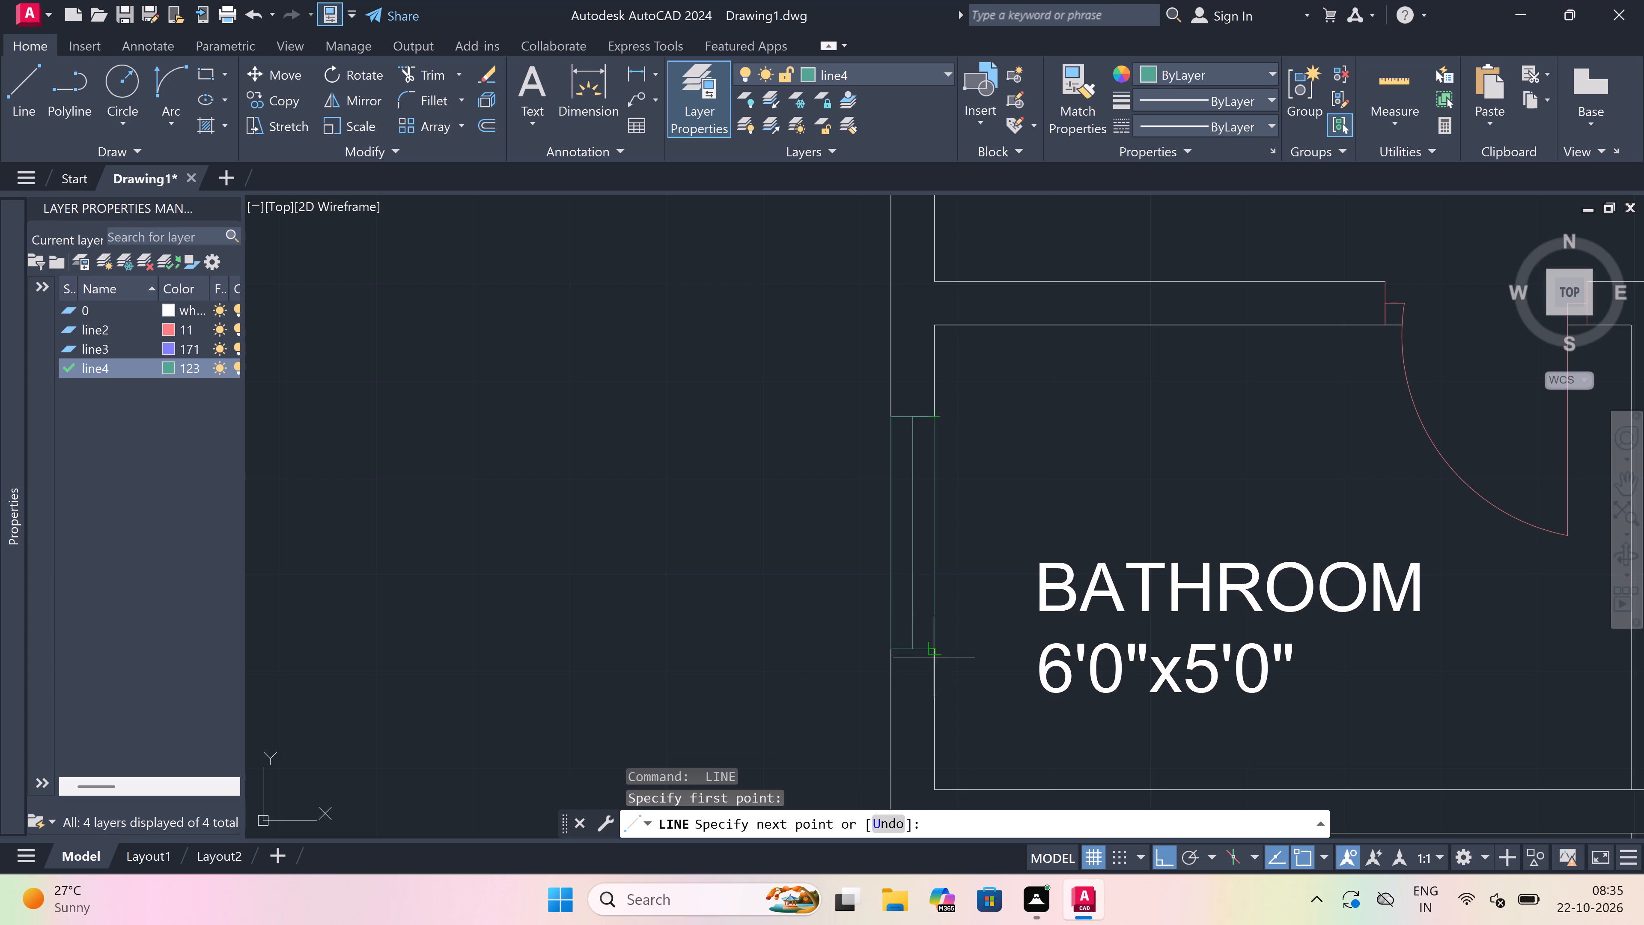
{"action": "left_click", "coordinate": [932, 651]}
{"action": "key", "text": "Escape"}
On layer 0, draw an L-shaped counter line in the left kitchen, from the bedroom-side wall below the window and down to the lower wall.
{"action": "scroll", "coordinate": [932, 663], "scroll_direction": "down", "scroll_amount": 5}
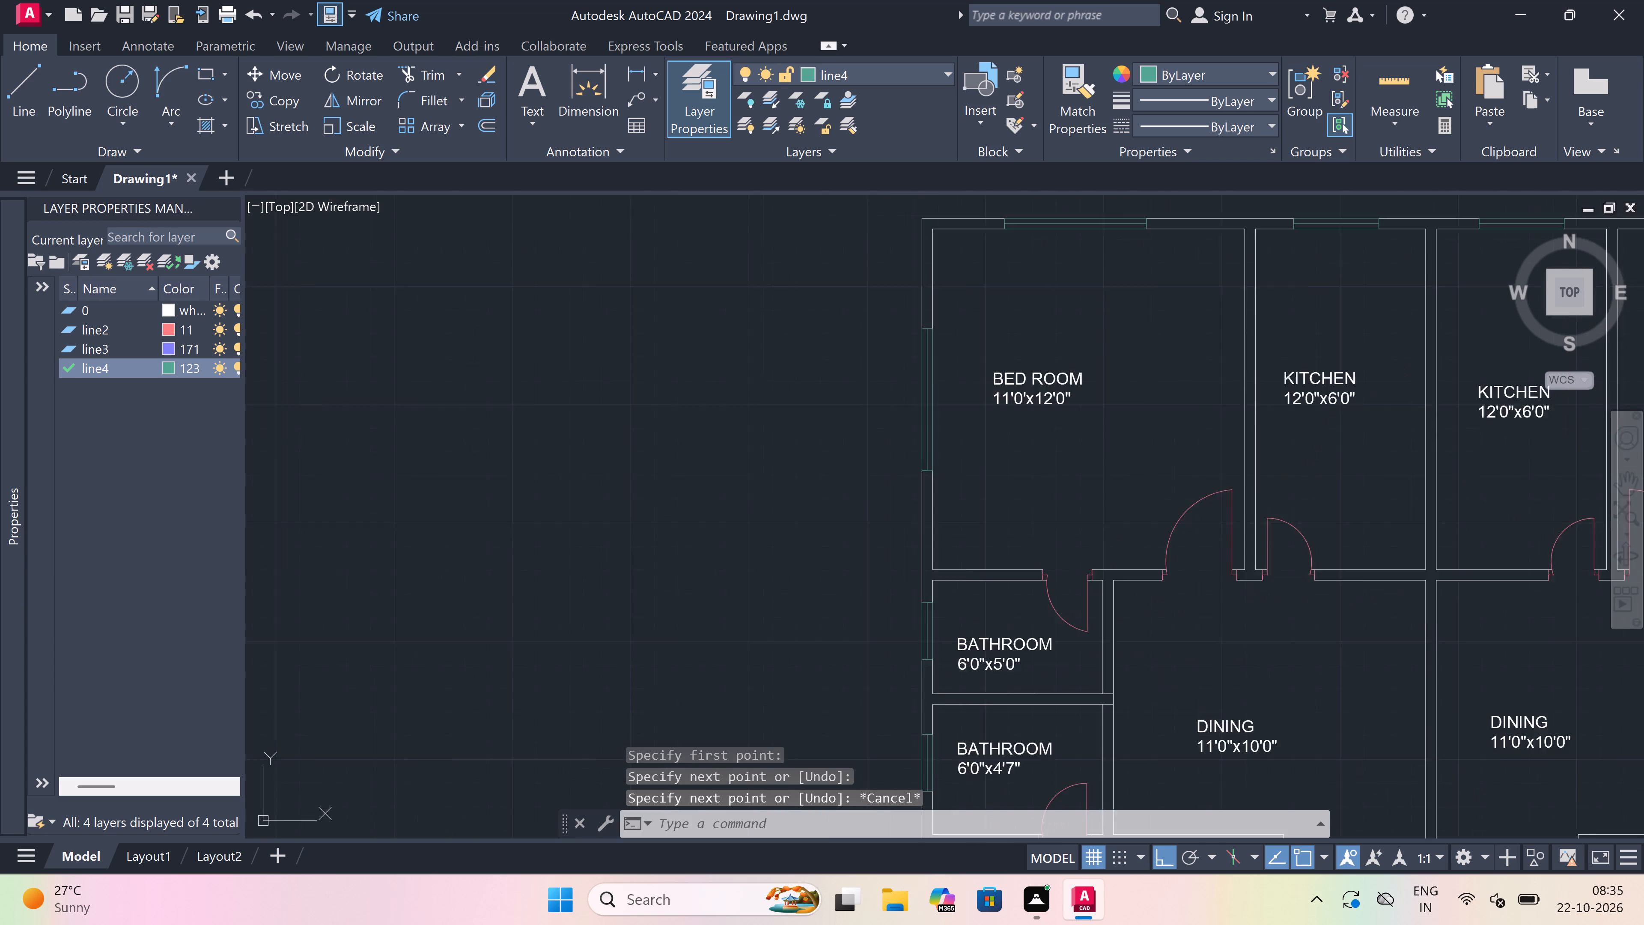
{"action": "scroll", "coordinate": [920, 527], "scroll_direction": "down", "scroll_amount": 4}
{"action": "scroll", "coordinate": [925, 583], "scroll_direction": "up", "scroll_amount": 3}
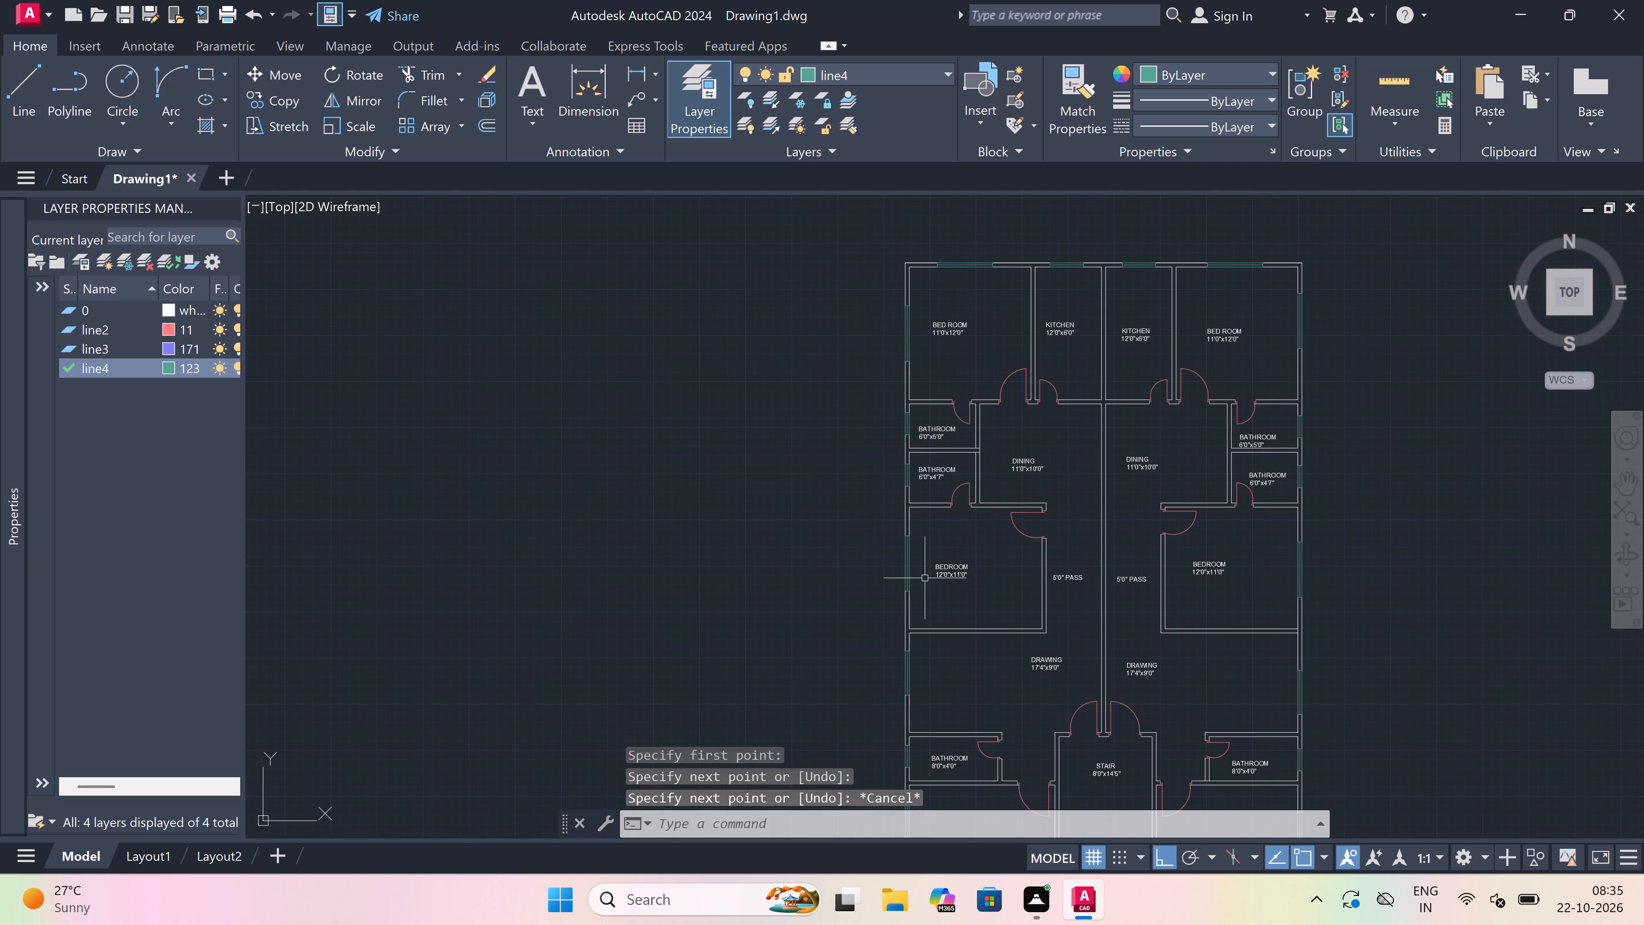
{"action": "scroll", "coordinate": [1156, 219], "scroll_direction": "up", "scroll_amount": 2}
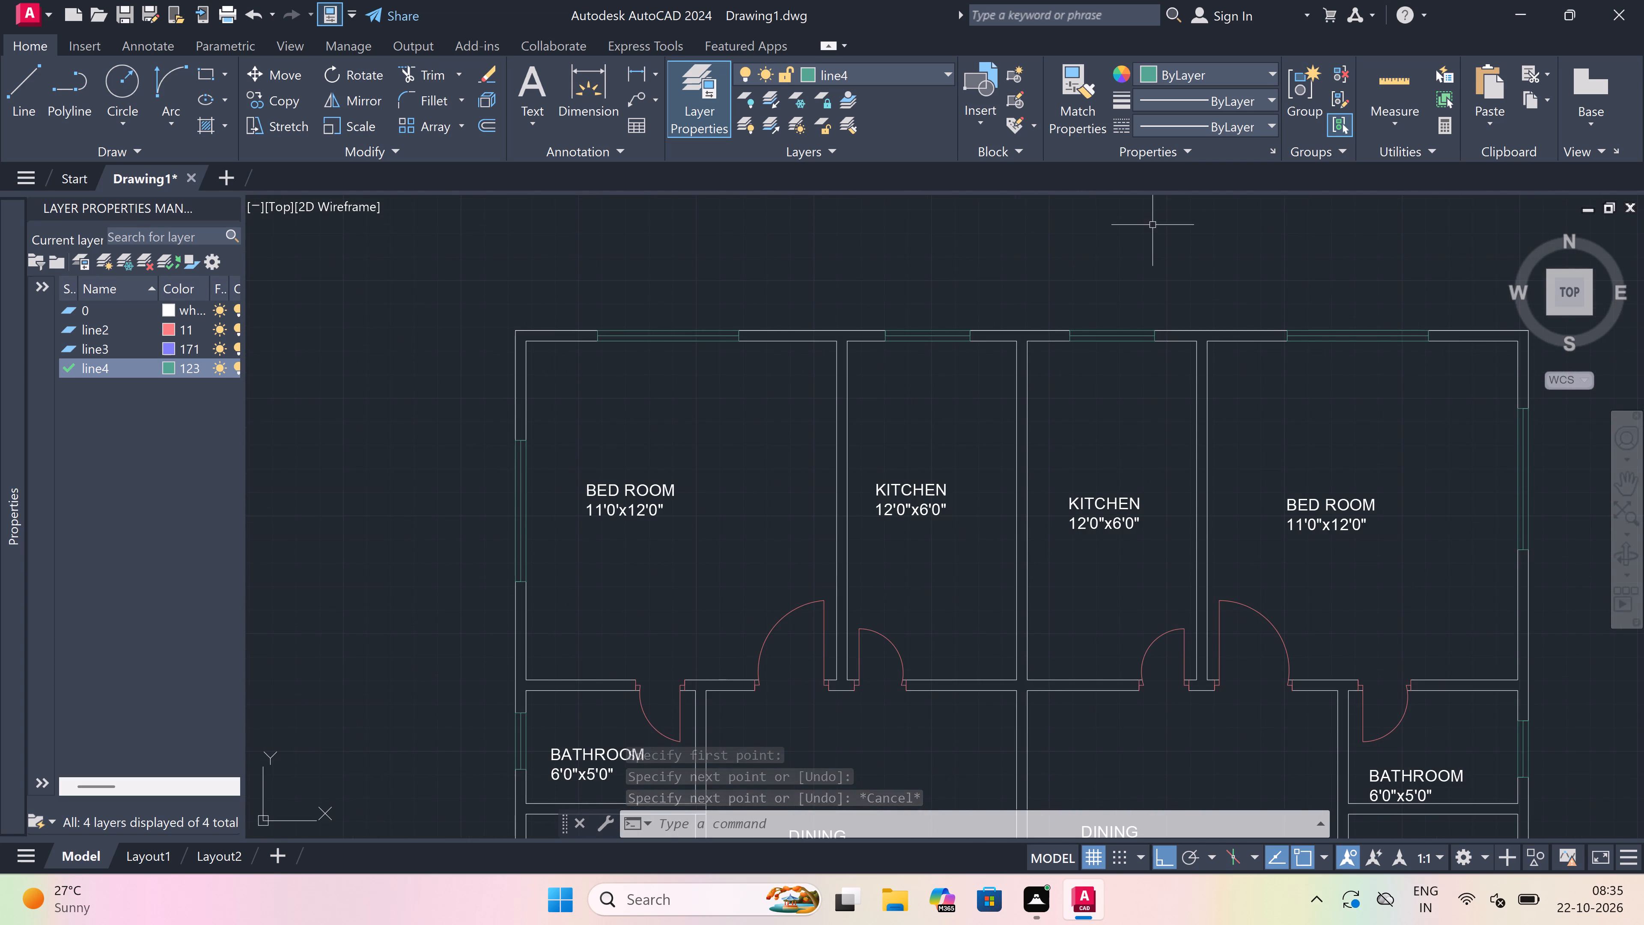
{"action": "left_click", "coordinate": [909, 76]}
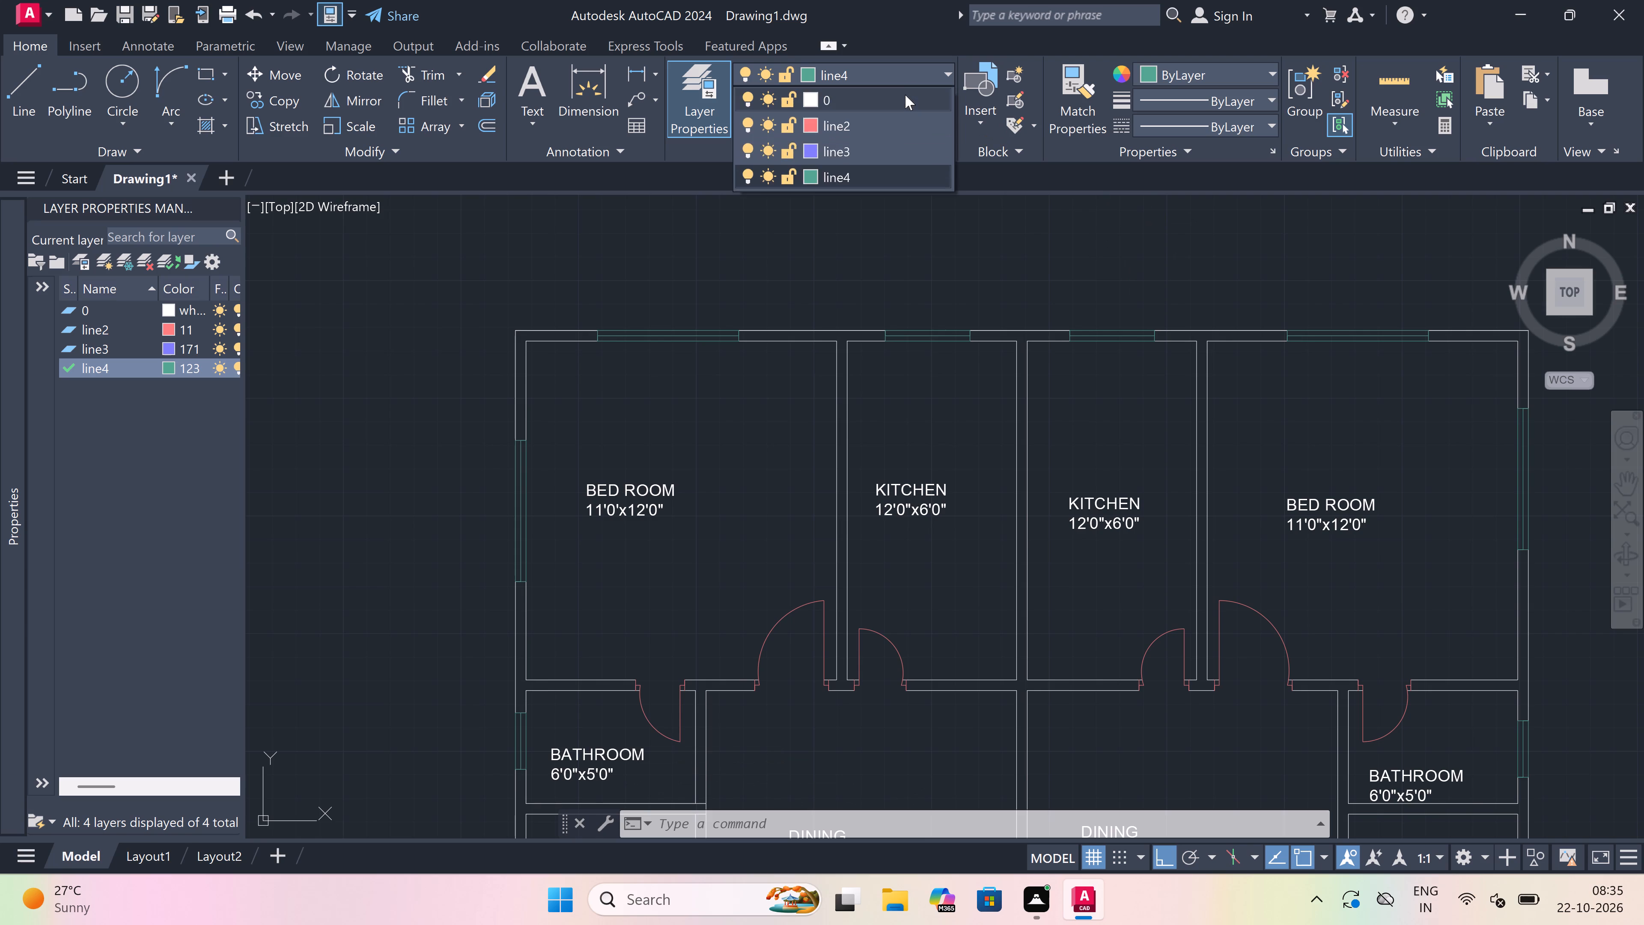
{"action": "left_click", "coordinate": [905, 95]}
{"action": "key", "text": "space"}
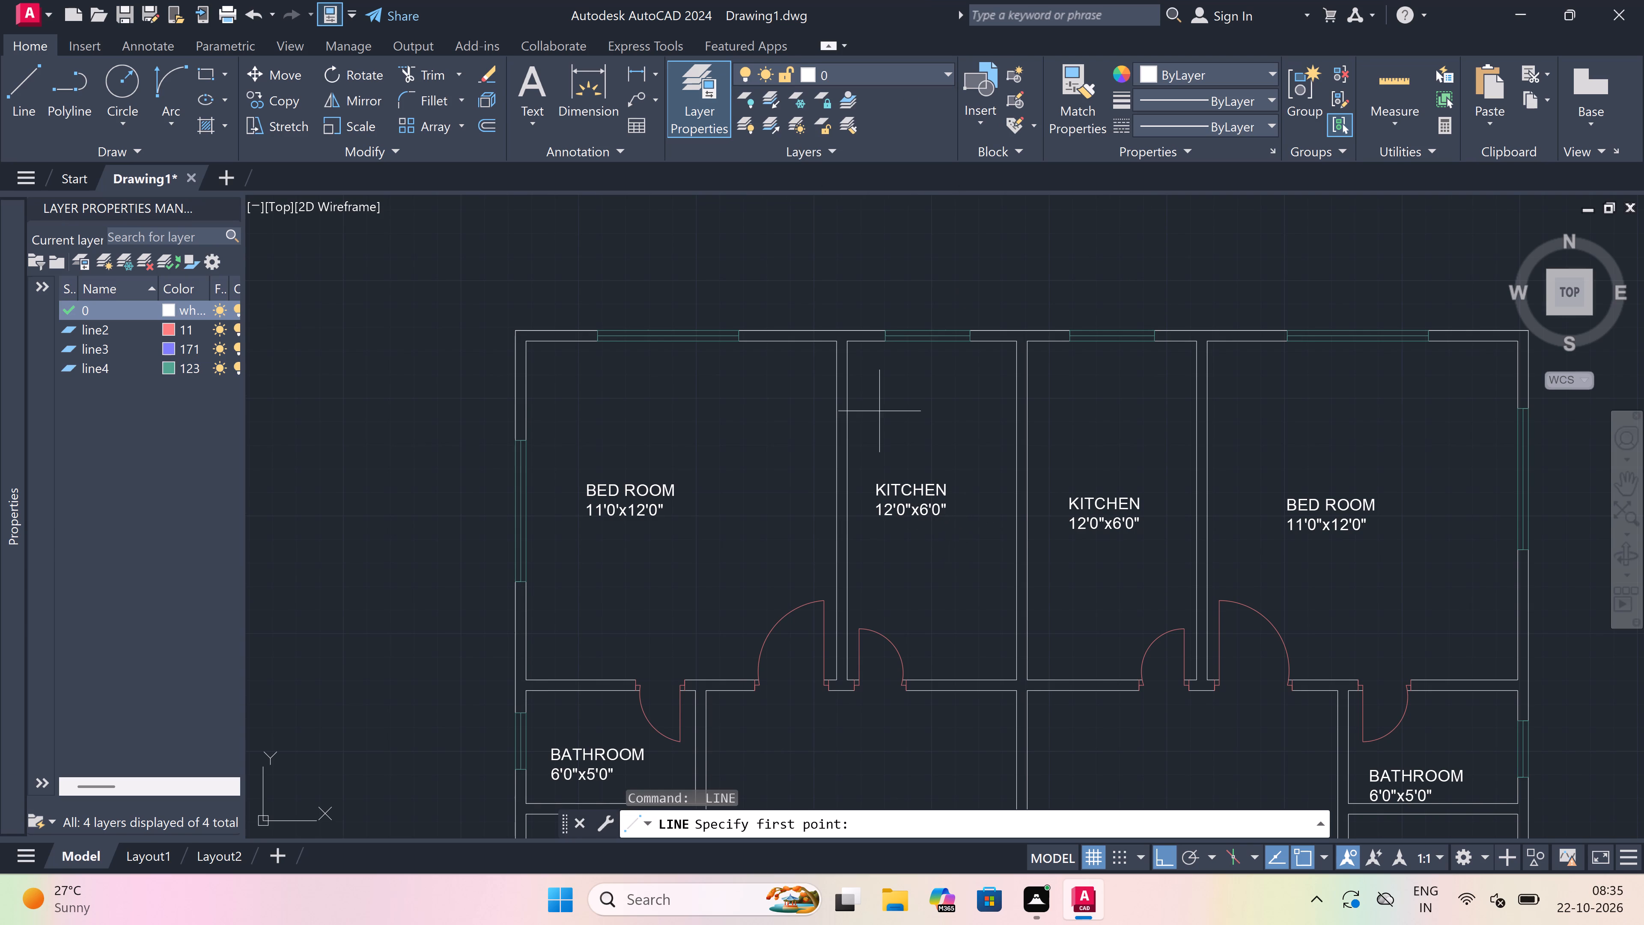
{"action": "left_click", "coordinate": [851, 388]}
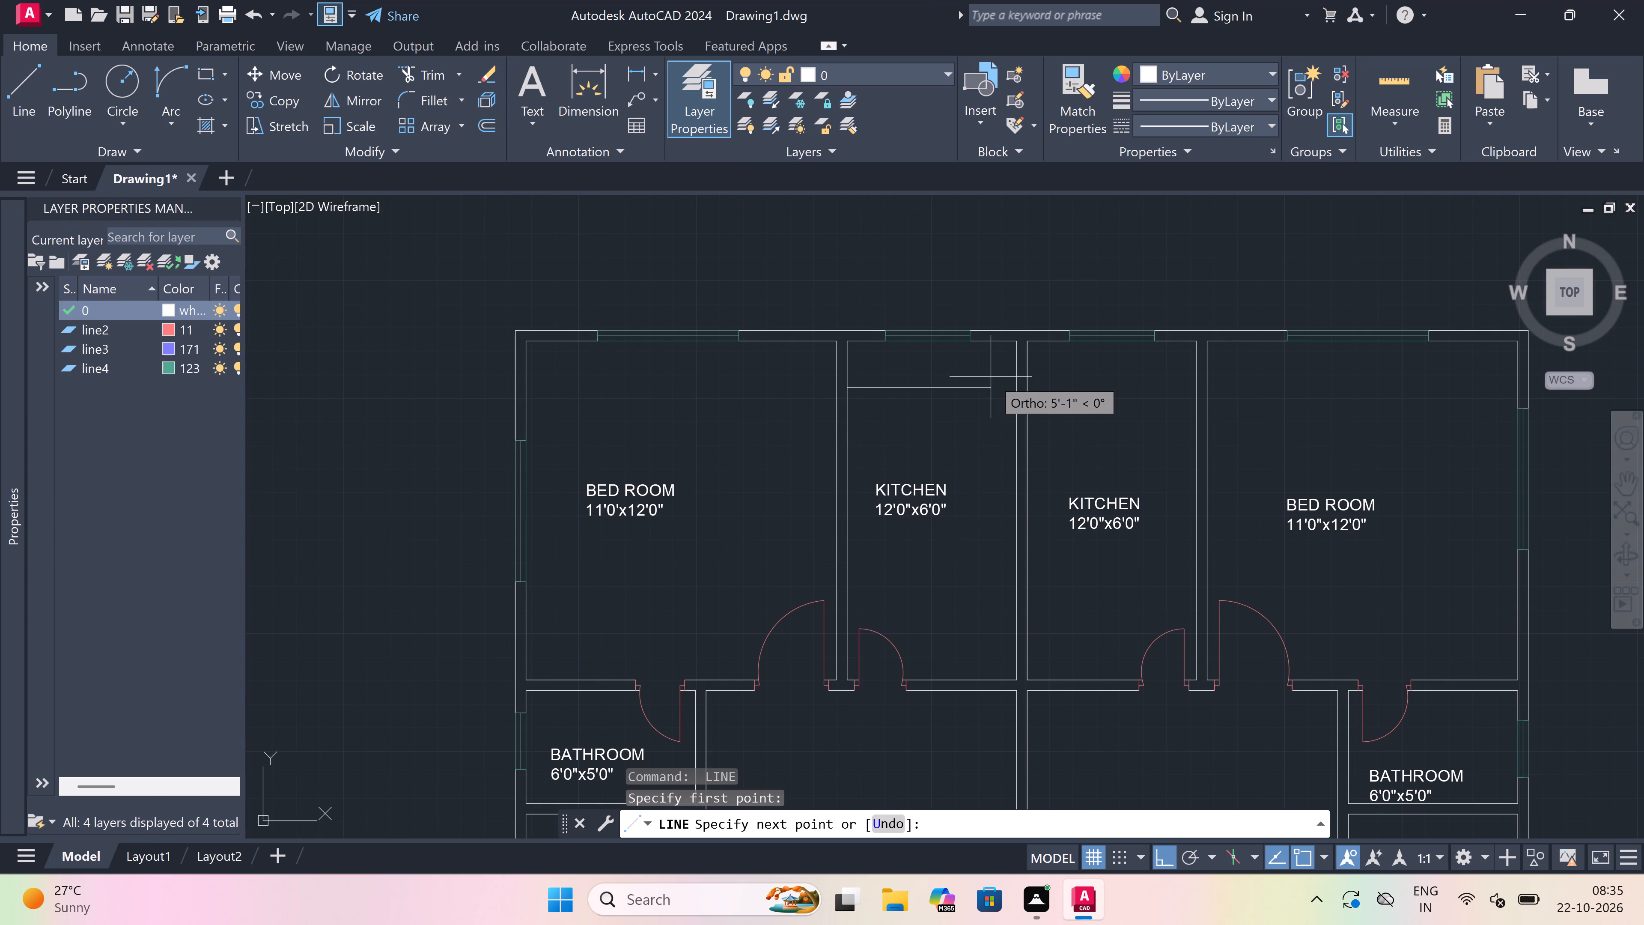
{"action": "left_click", "coordinate": [972, 388]}
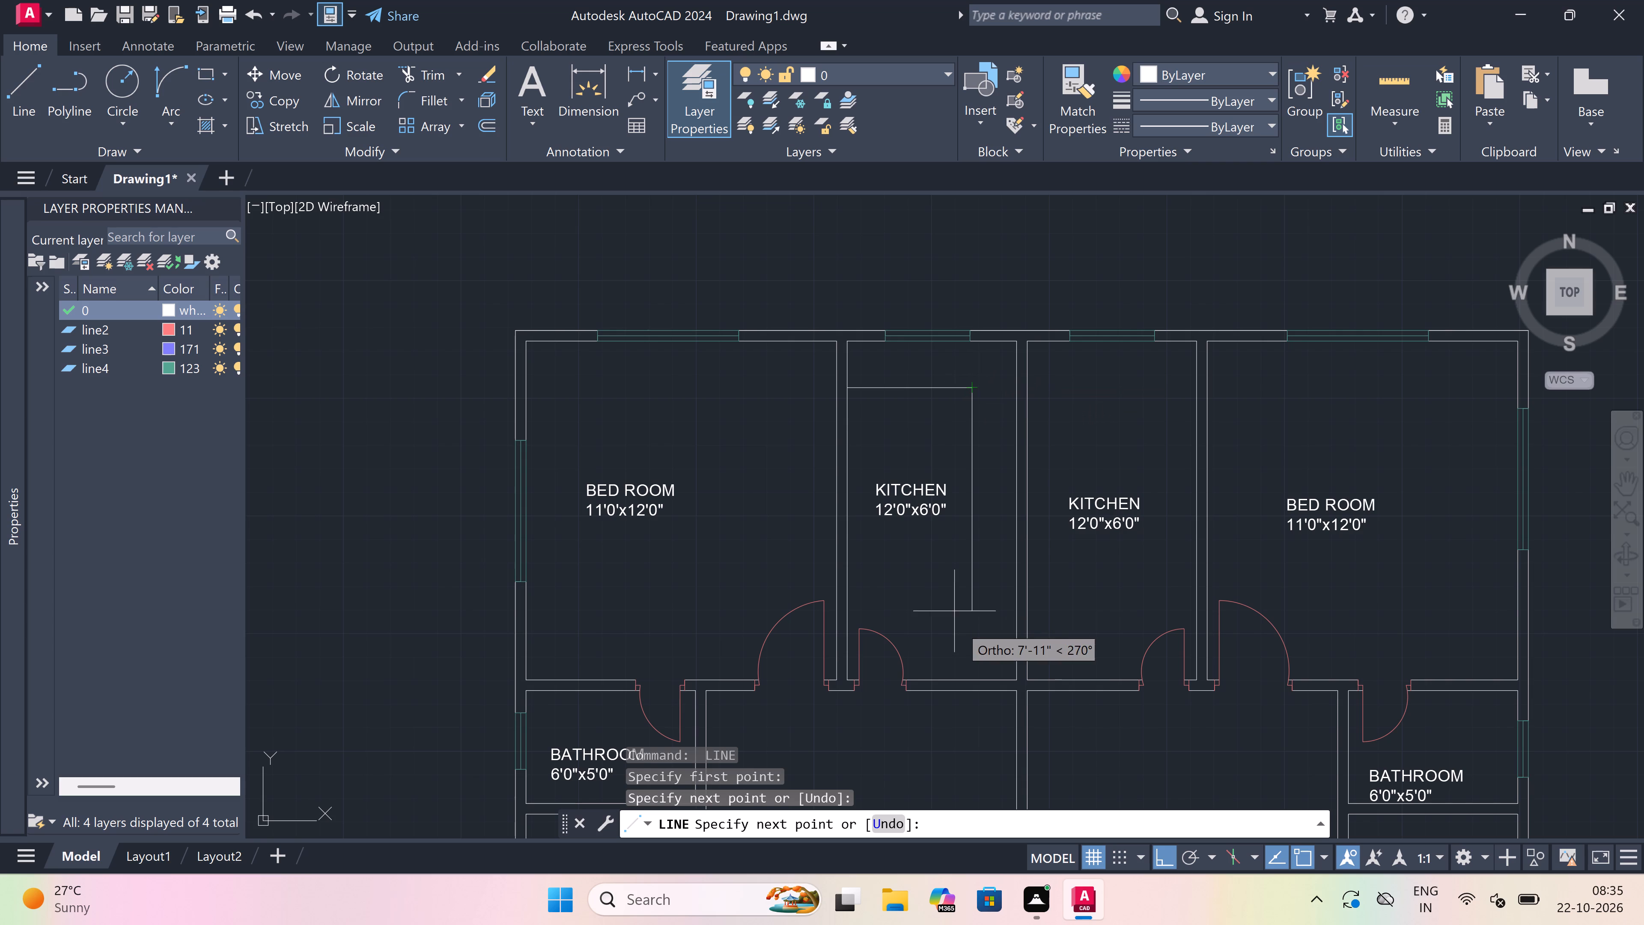
{"action": "left_click", "coordinate": [977, 675]}
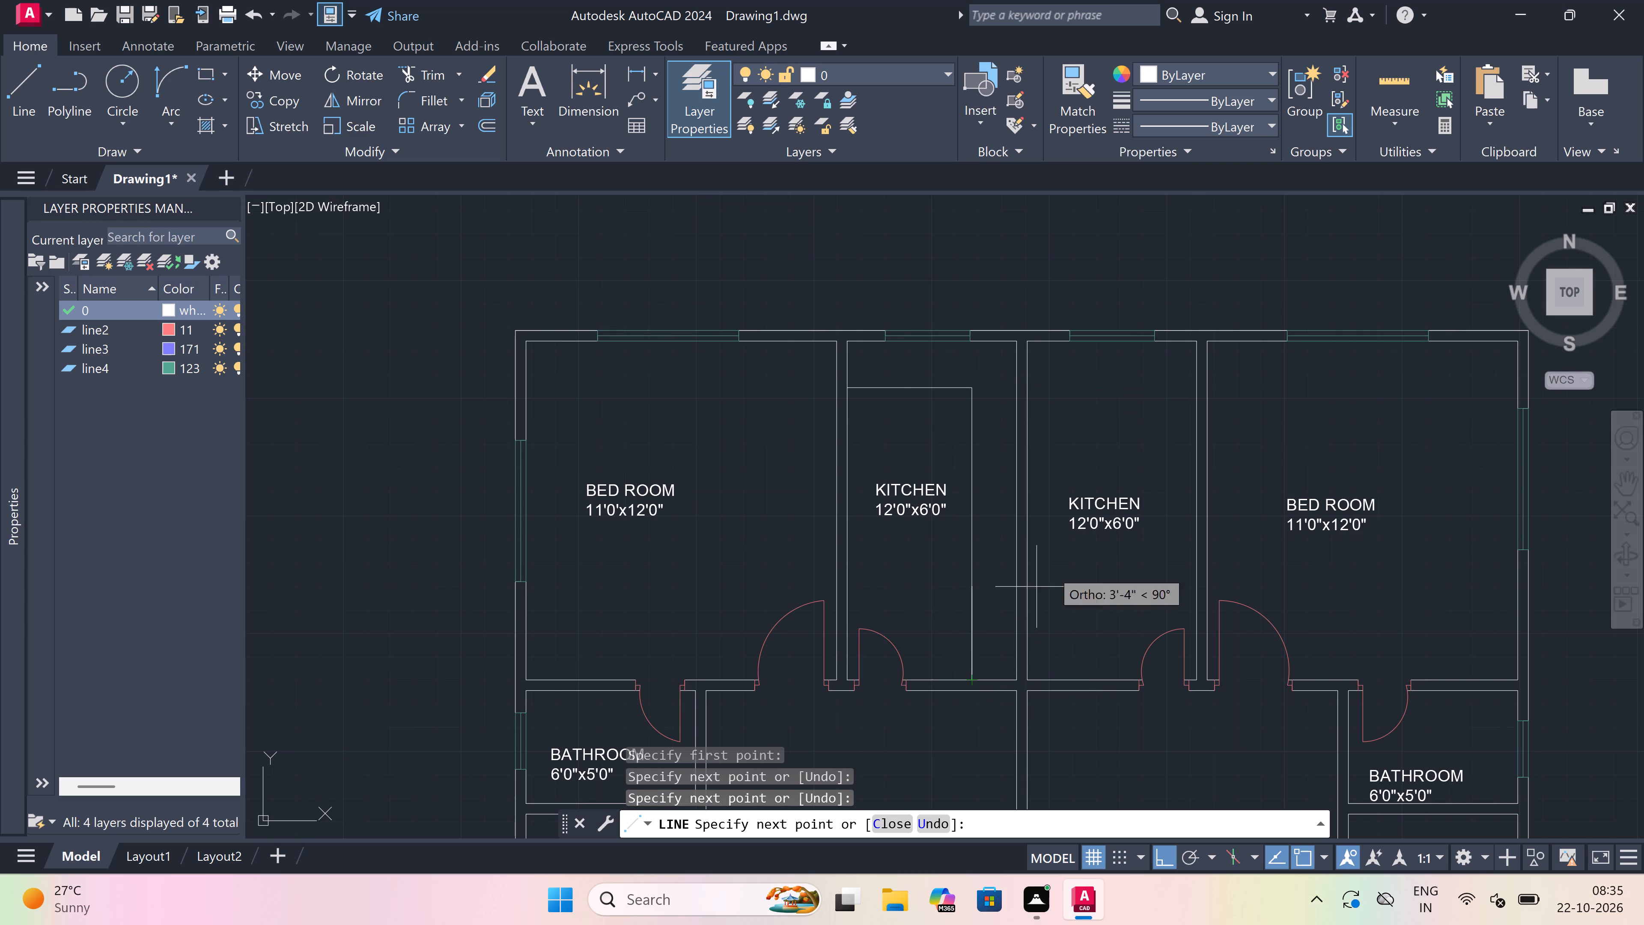
{"action": "key", "text": "Escape"}
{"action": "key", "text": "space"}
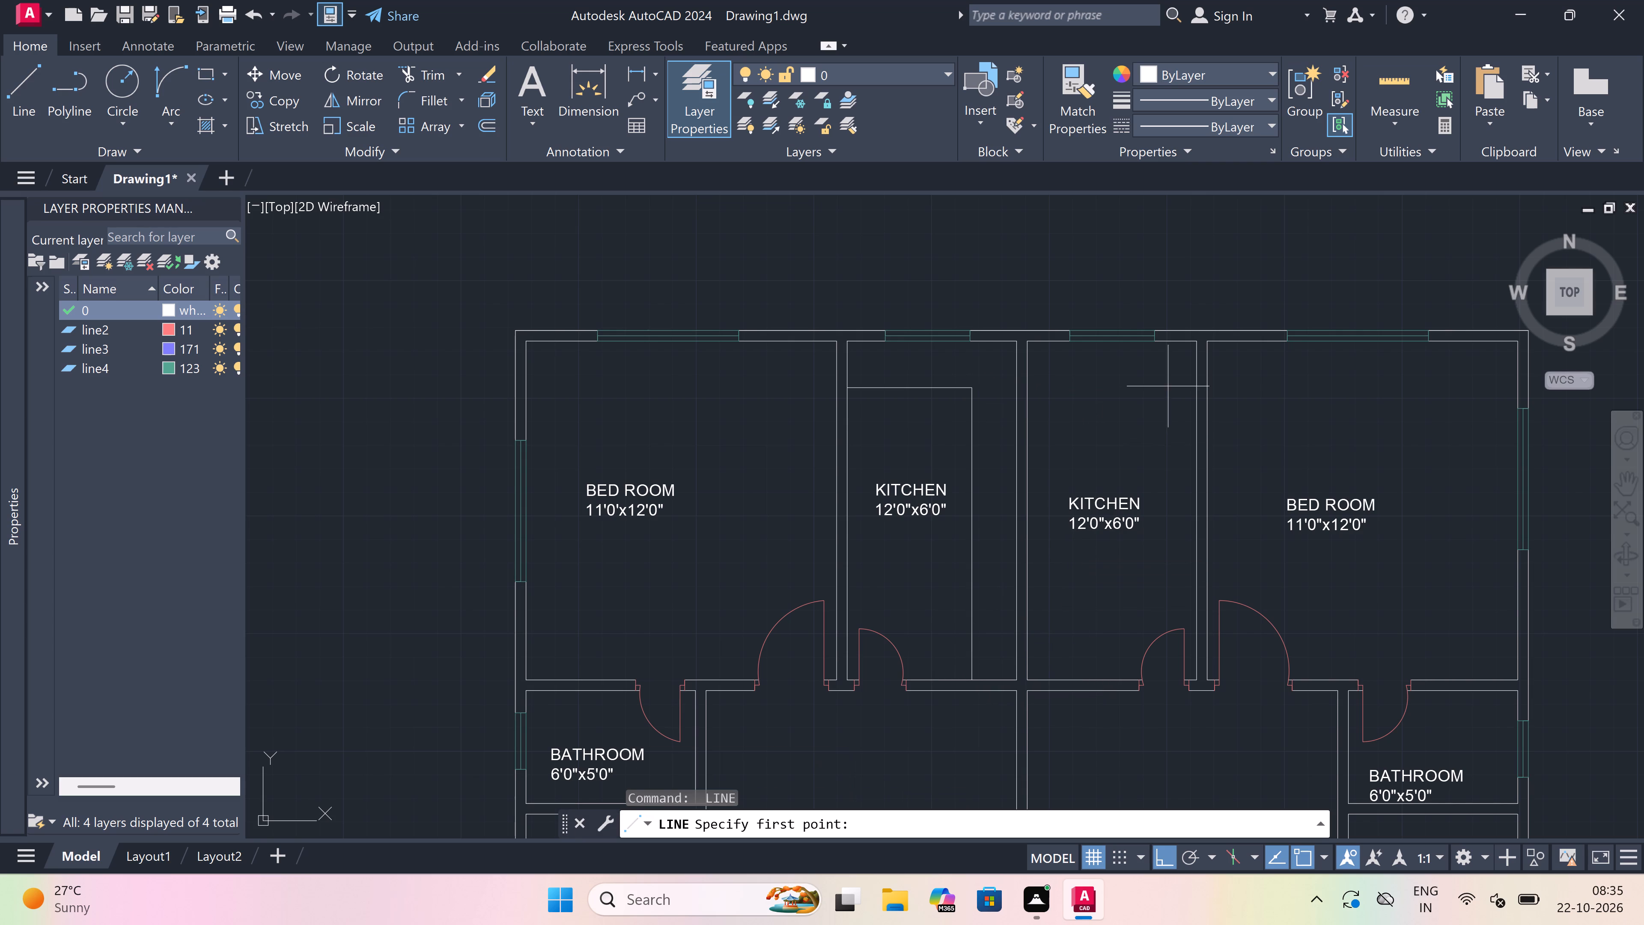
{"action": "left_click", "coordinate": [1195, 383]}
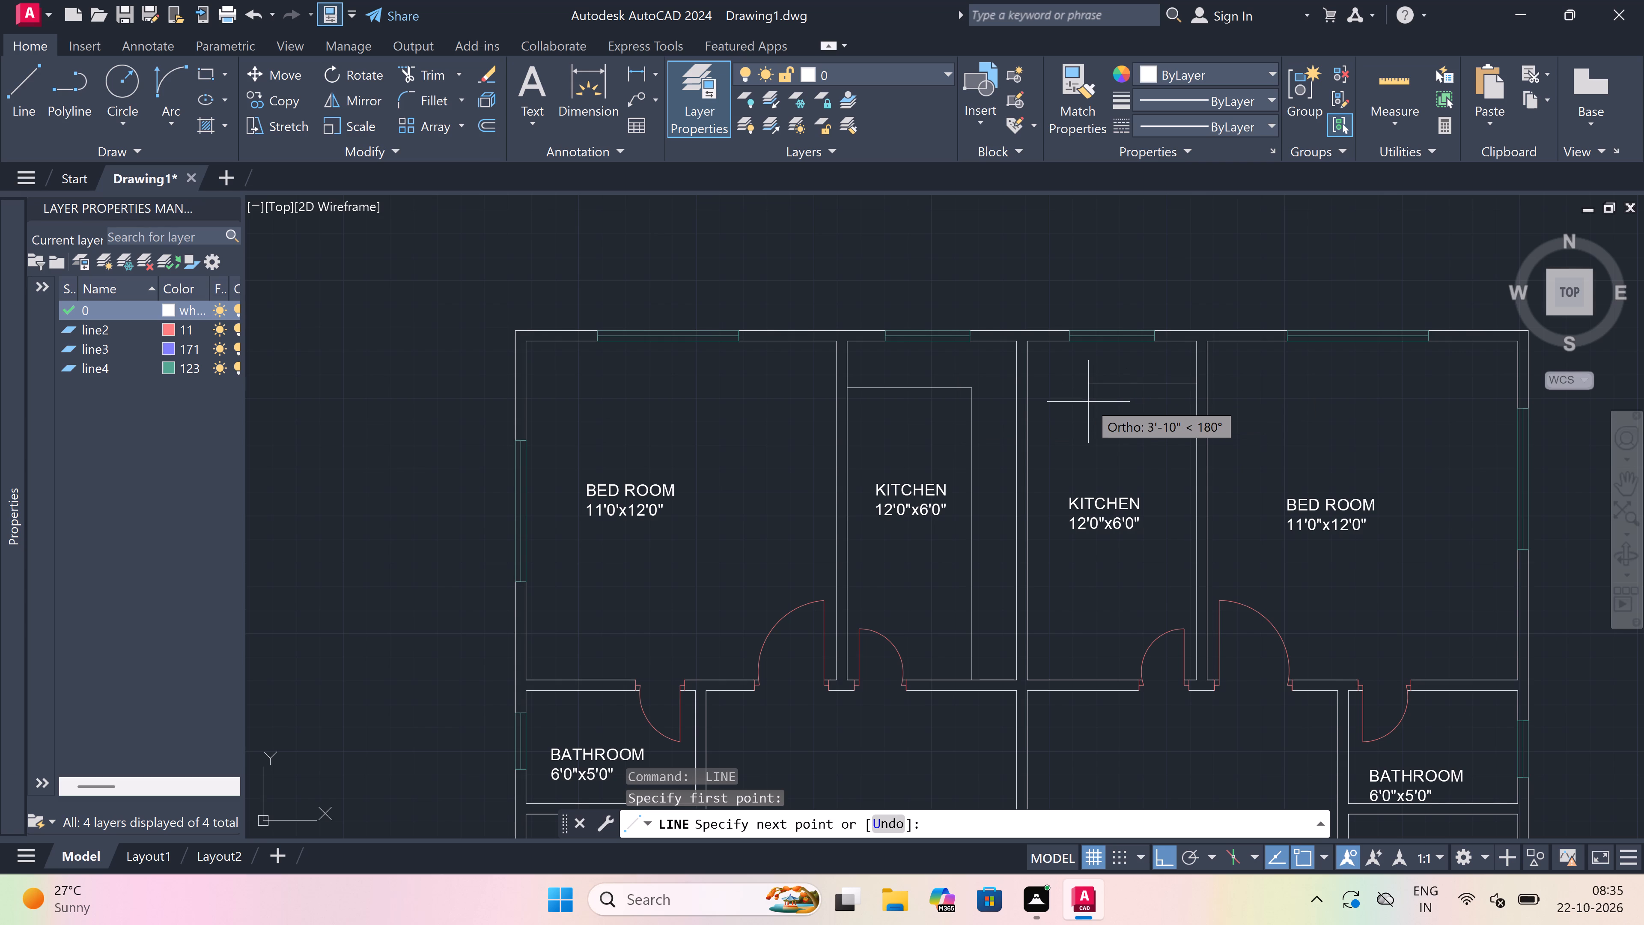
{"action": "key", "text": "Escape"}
Draw a mirrored L-shaped counter line in the right kitchen, level with the left kitchen's counter and ending at the lower wall.
{"action": "key", "text": "space"}
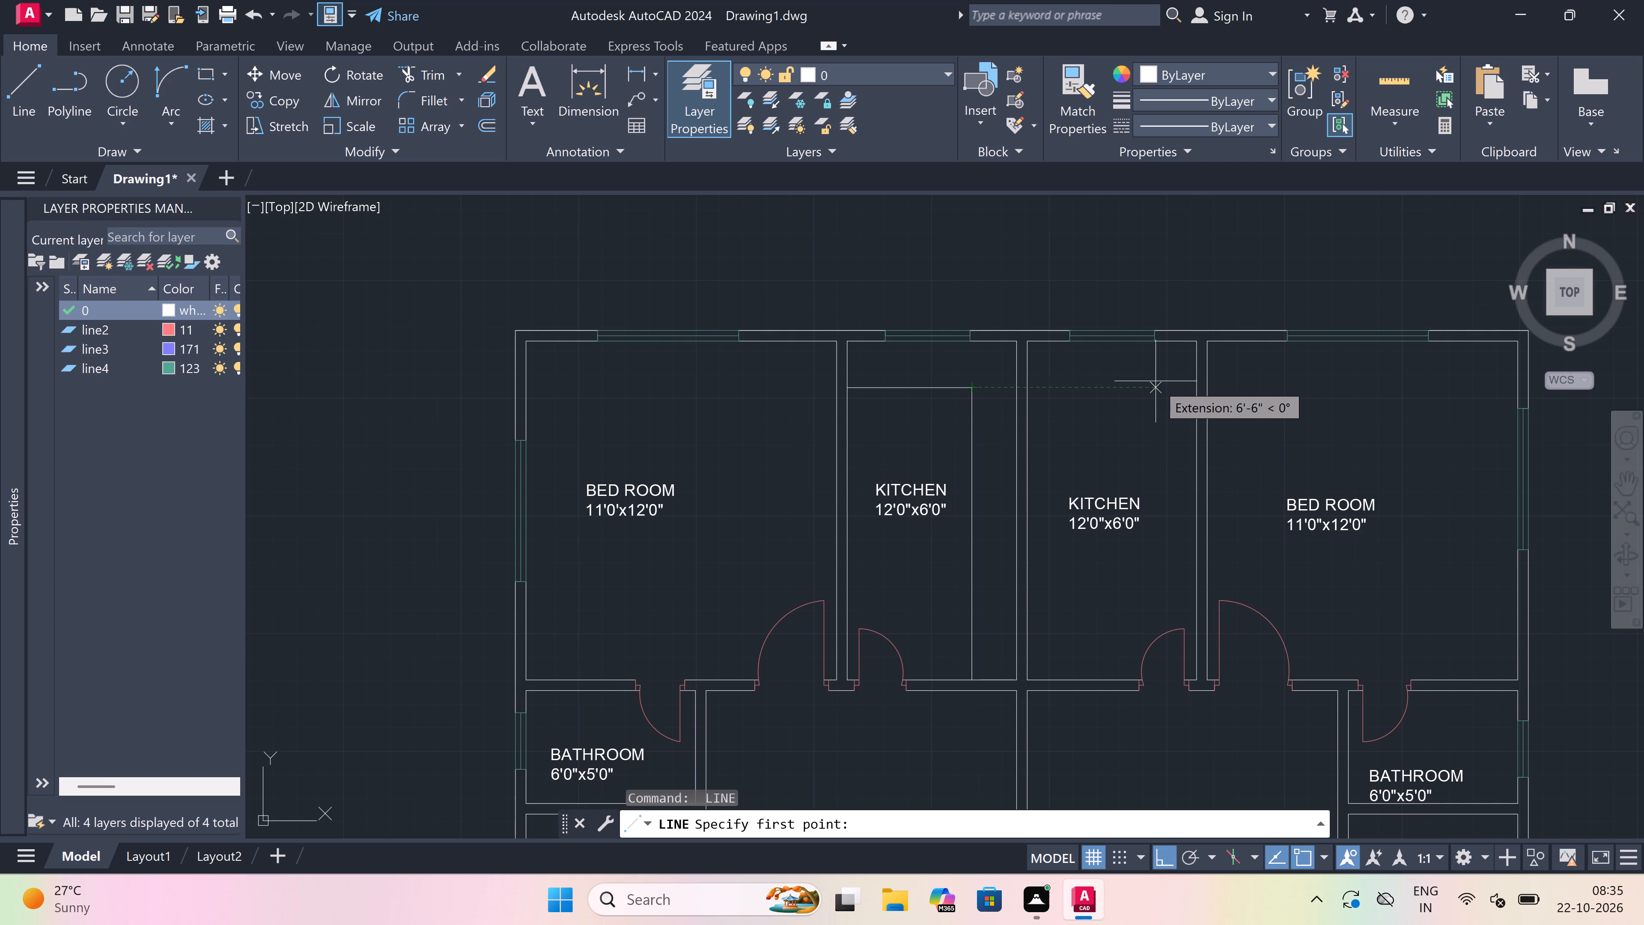
{"action": "left_click", "coordinate": [1197, 386]}
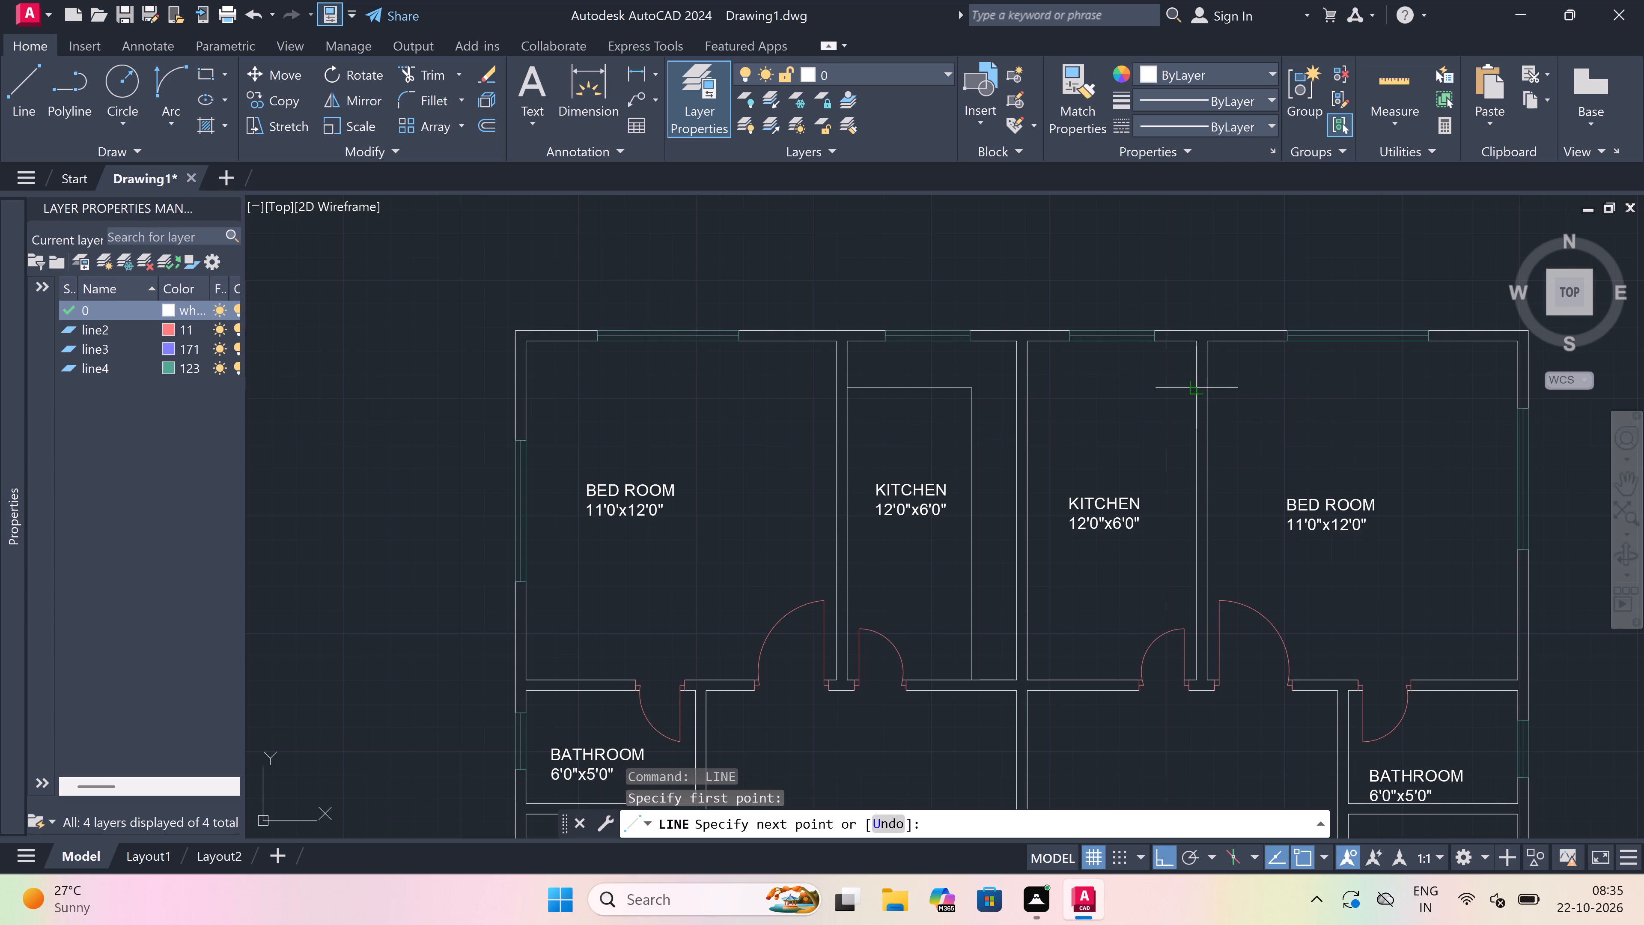
{"action": "left_click", "coordinate": [1066, 387]}
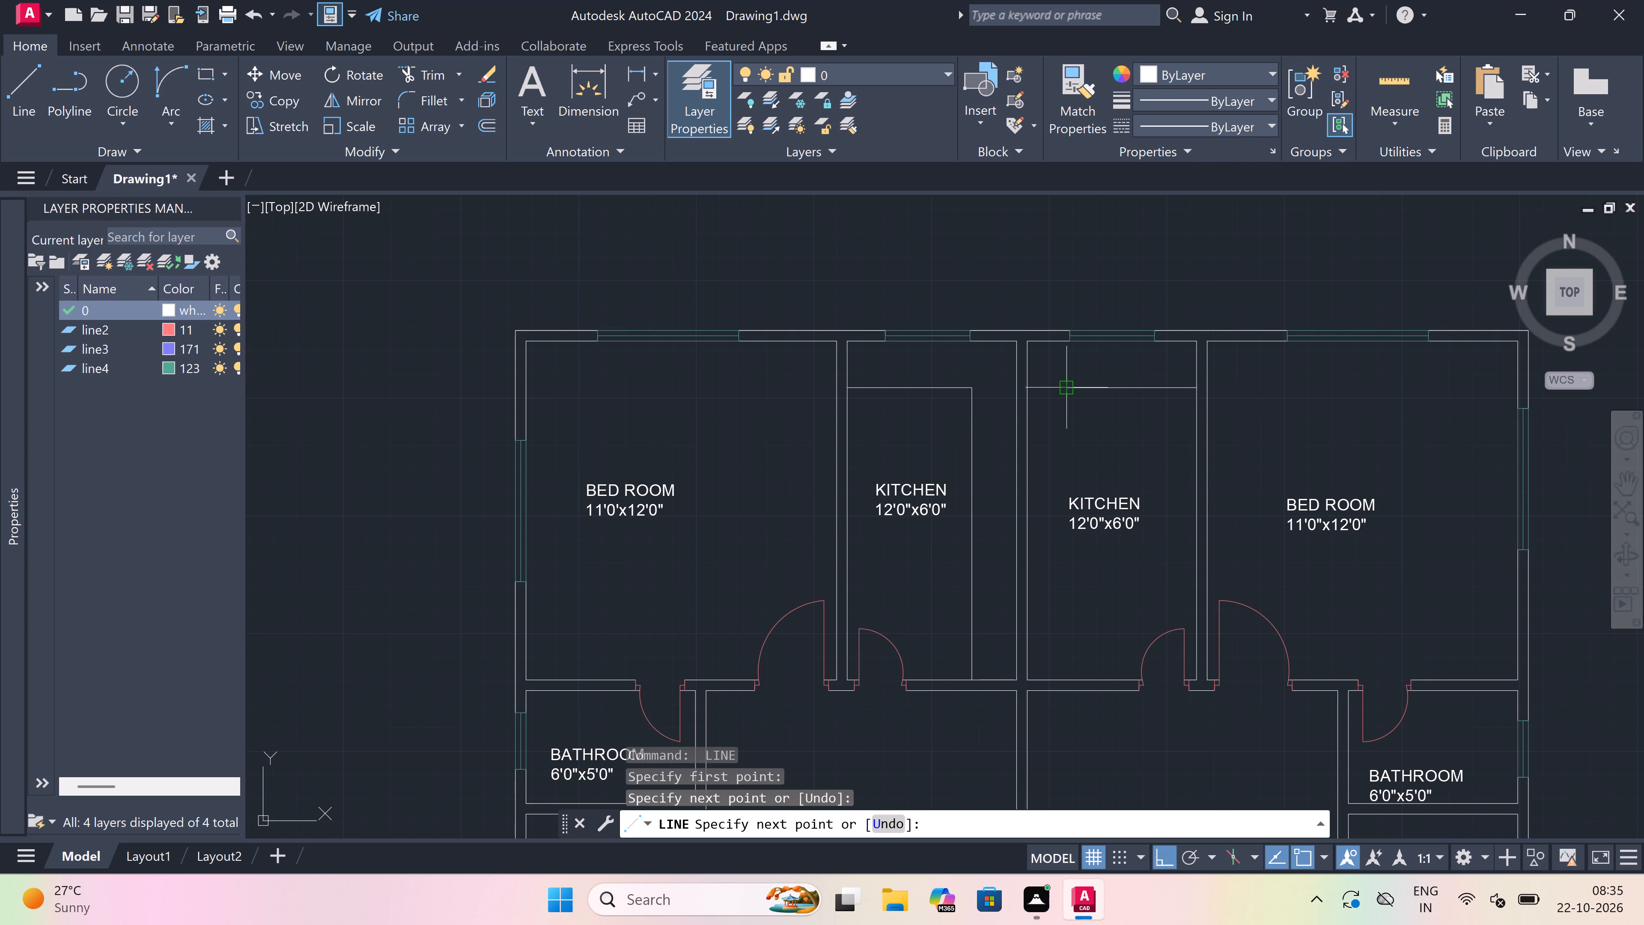
{"action": "key", "text": "ctrl+z"}
{"action": "left_click", "coordinate": [1075, 391]}
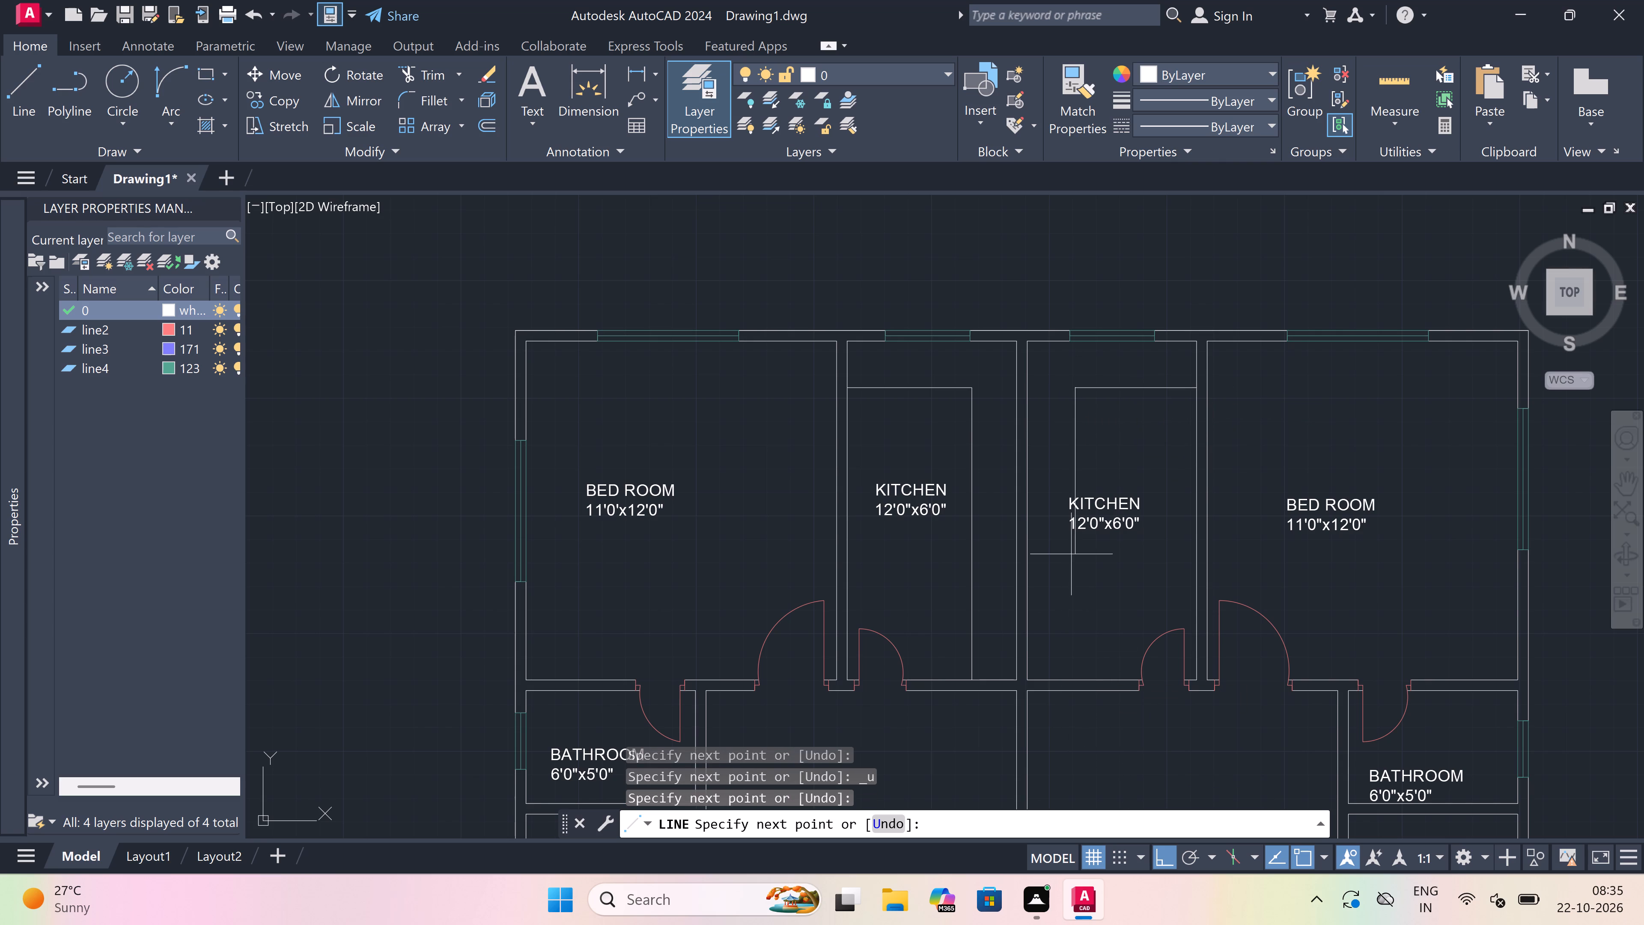
{"action": "left_click", "coordinate": [1075, 679]}
{"action": "key", "text": "Escape"}
Turn Ortho off and move the right unit's KITCHEN 12'0"x6'0" label clear of the counter line, towards the bedroom-side wall.
{"action": "scroll", "coordinate": [1101, 507], "scroll_direction": "up", "scroll_amount": 1}
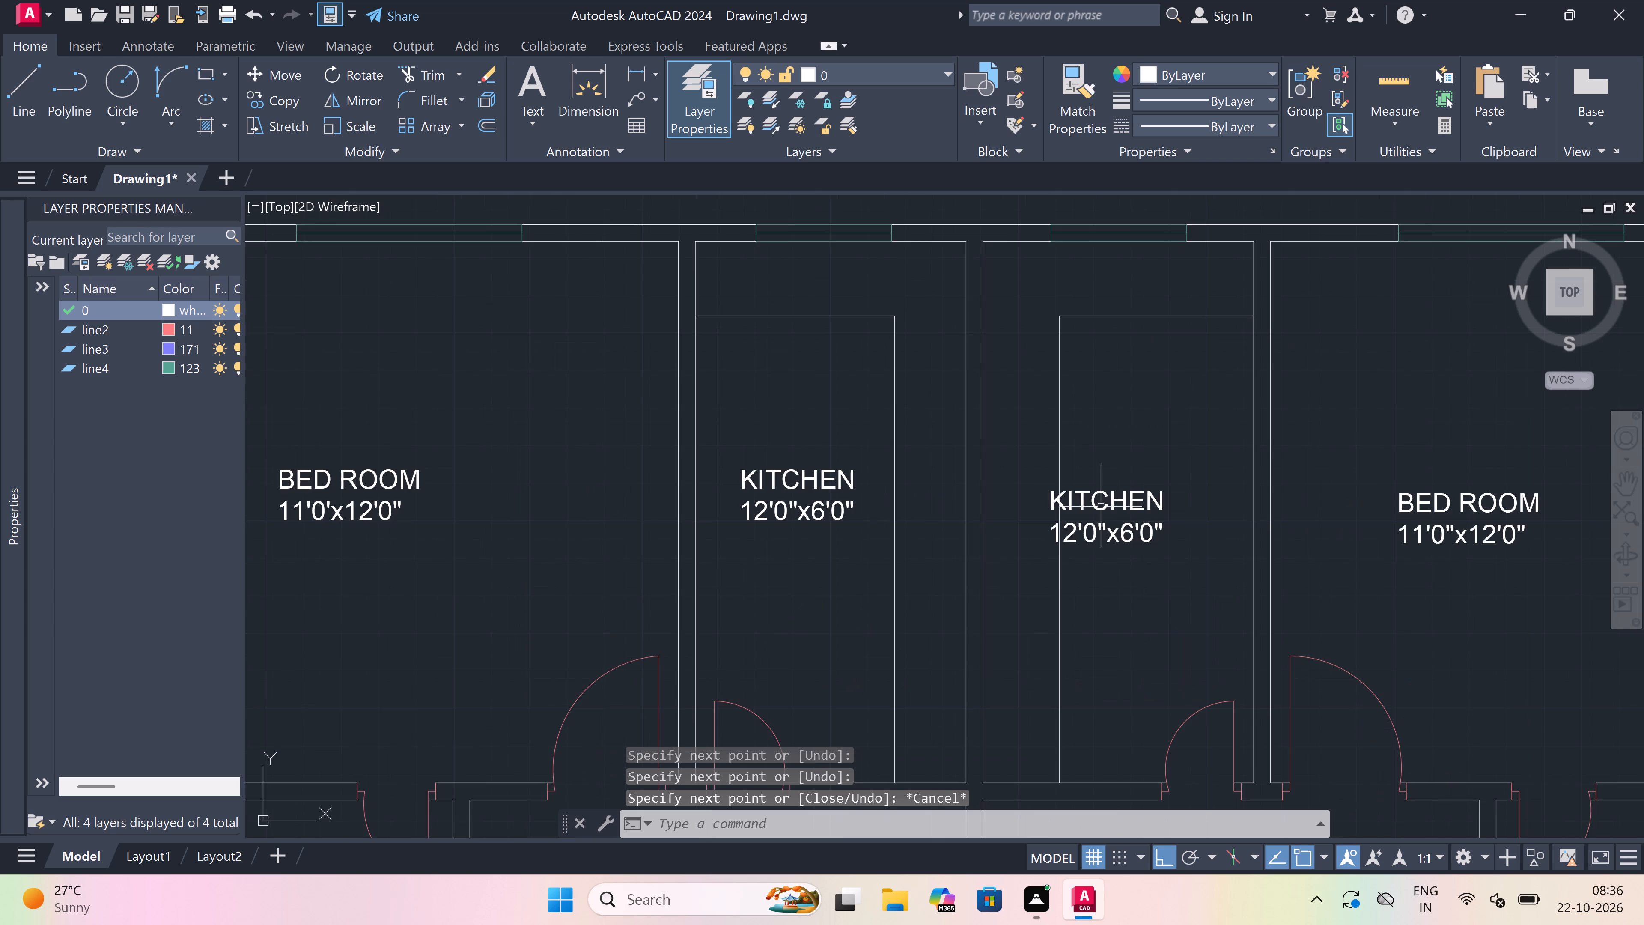
{"action": "left_click", "coordinate": [1098, 503]}
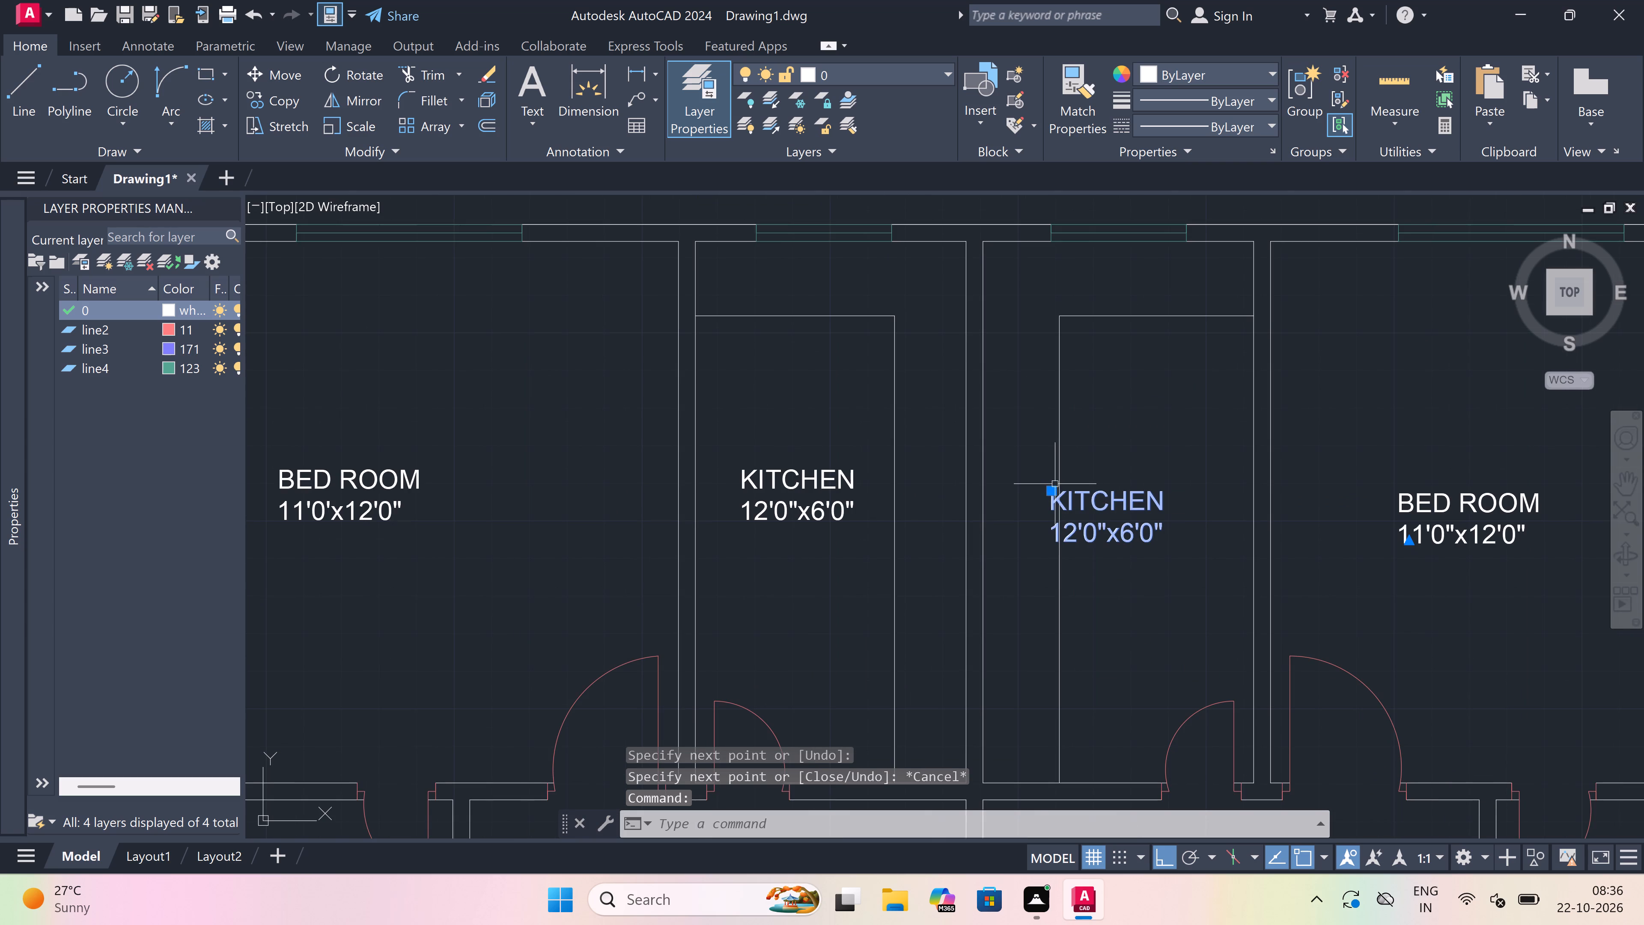
{"action": "left_click", "coordinate": [1053, 488]}
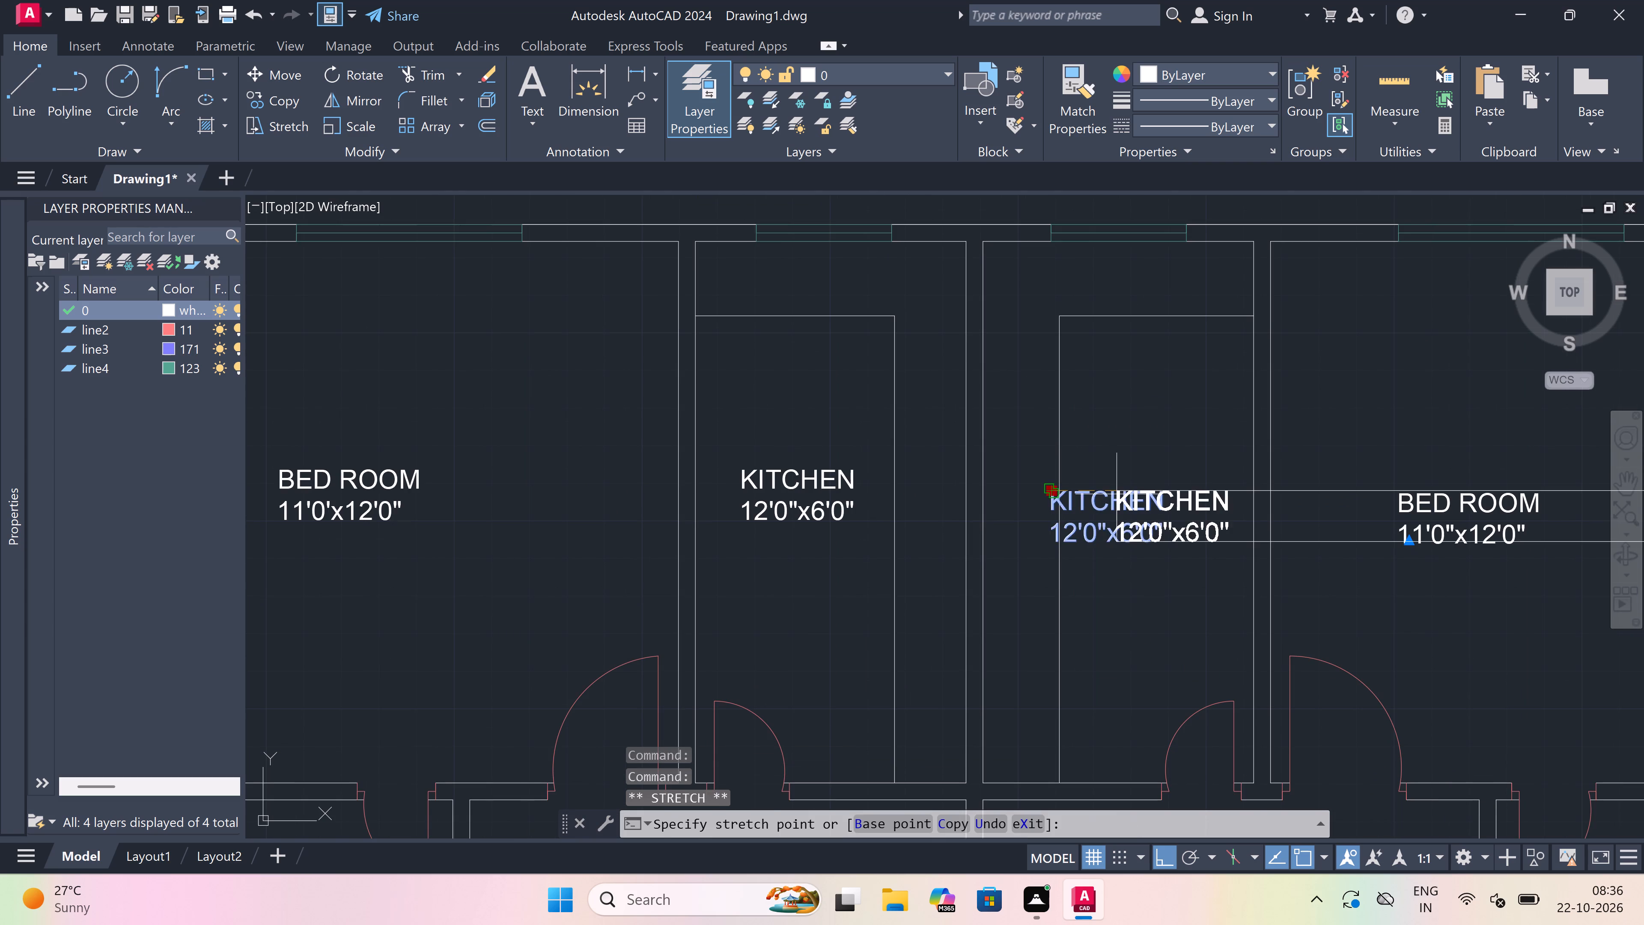
{"action": "scroll", "coordinate": [1117, 494], "scroll_direction": "up", "scroll_amount": 2}
{"action": "key", "text": "F8"}
{"action": "left_click", "coordinate": [1119, 503]}
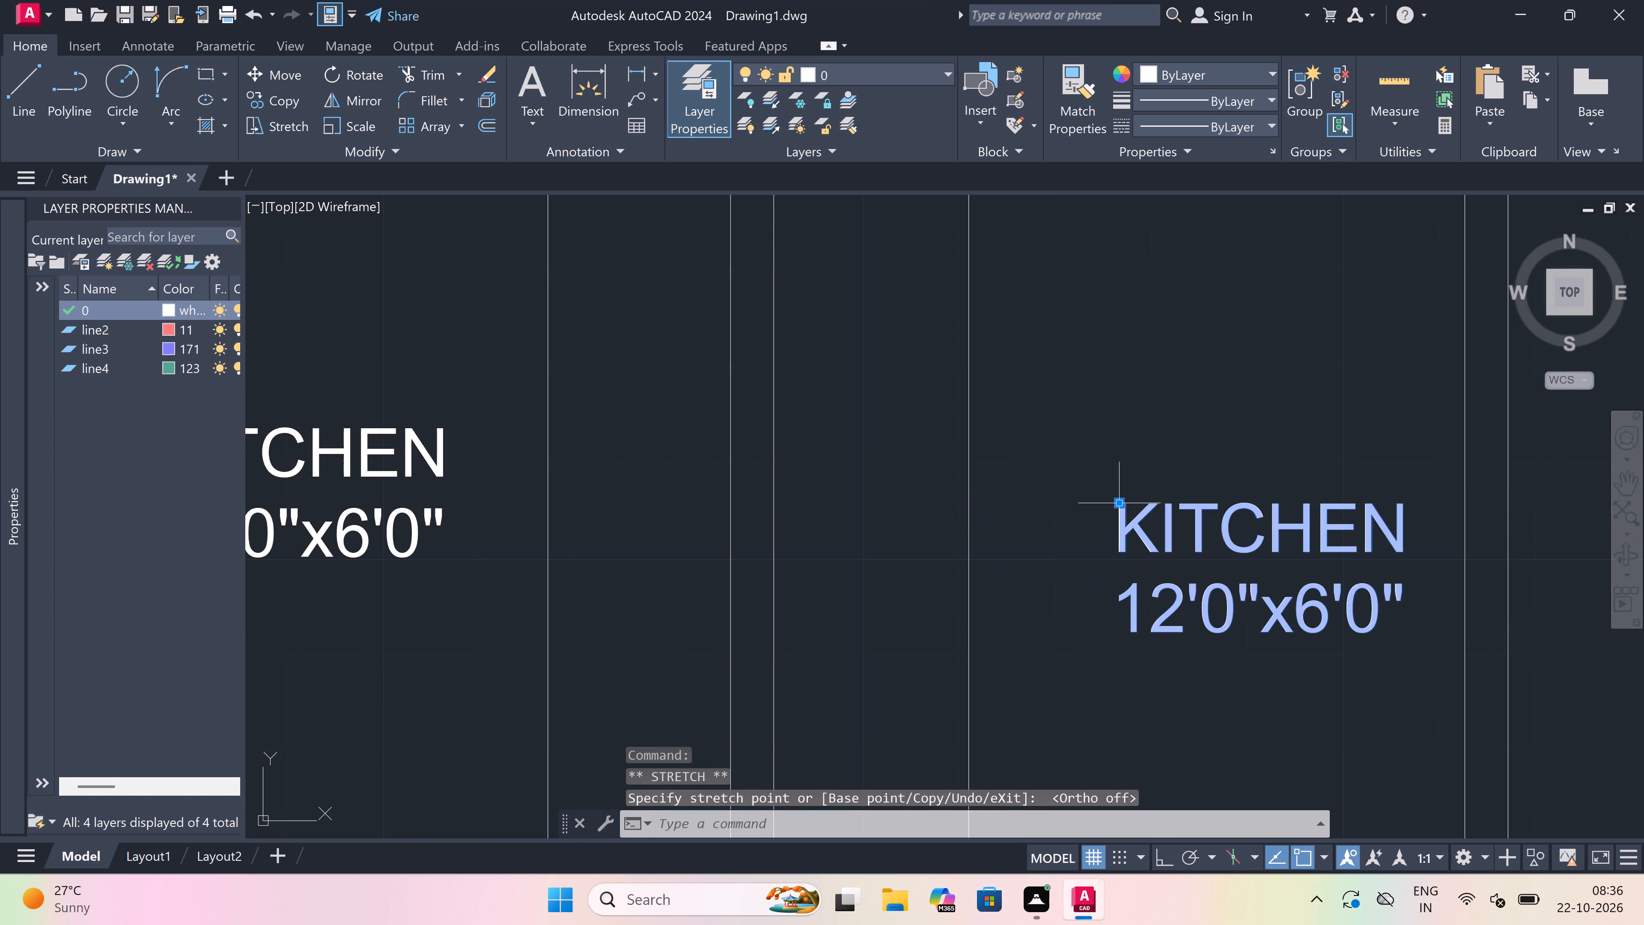
{"action": "key", "text": "Escape"}
Move the left unit's DINING 11'0"x10'0" label up and towards the central wall, below the kitchen.
{"action": "scroll", "coordinate": [974, 582], "scroll_direction": "down", "scroll_amount": 4}
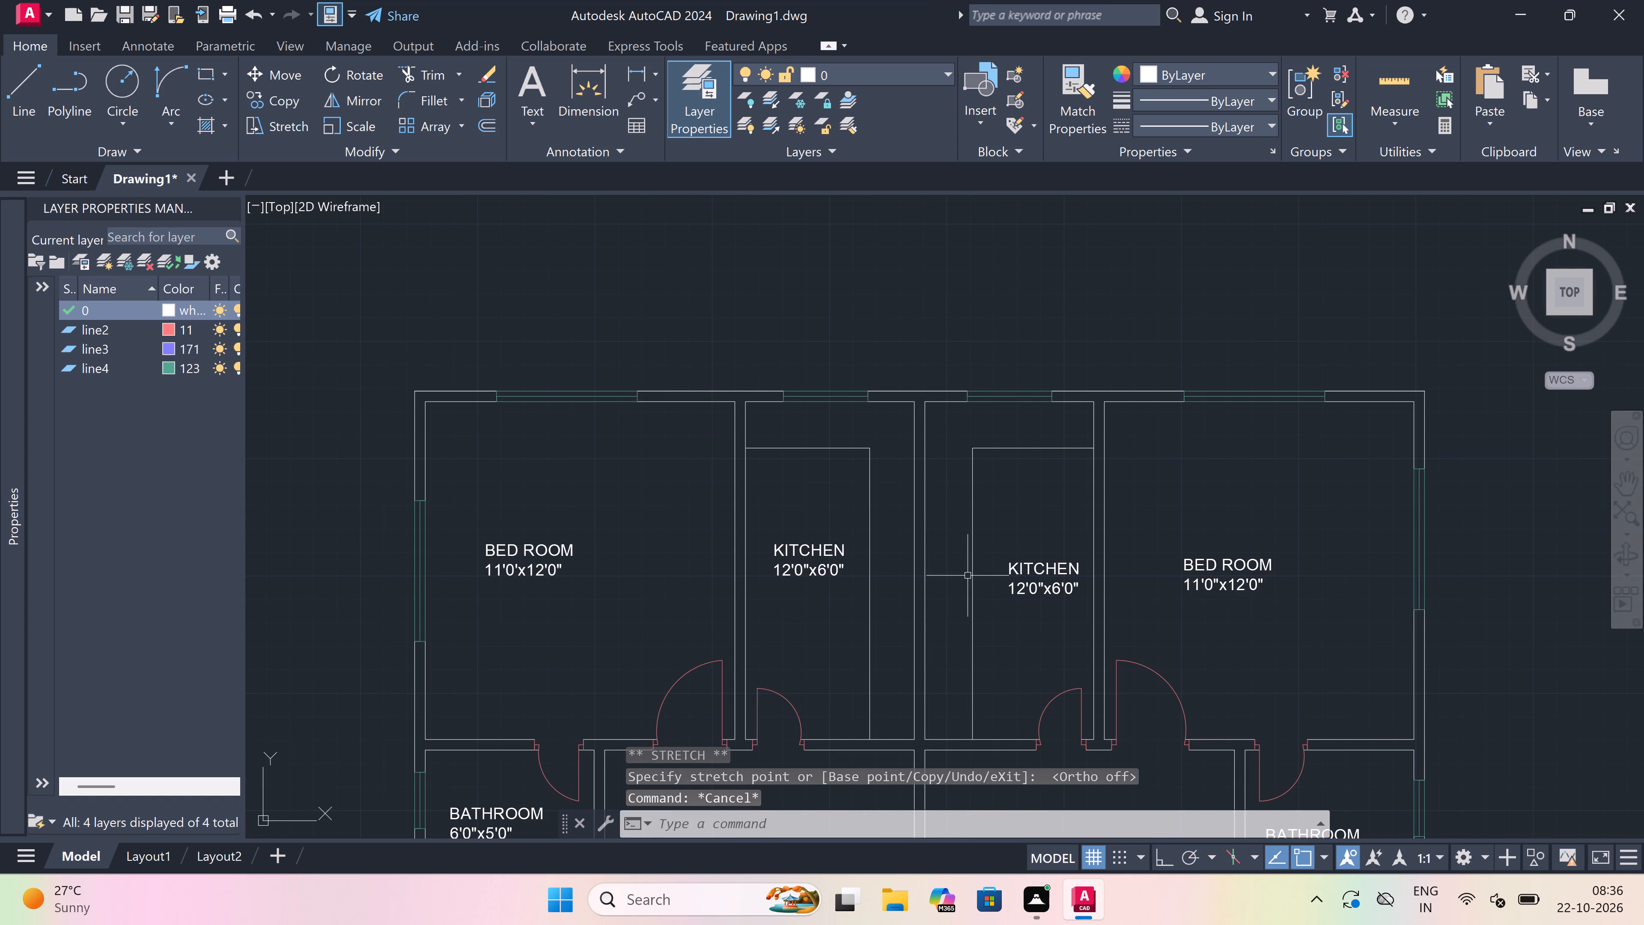
{"action": "scroll", "coordinate": [993, 525], "scroll_direction": "down", "scroll_amount": 3}
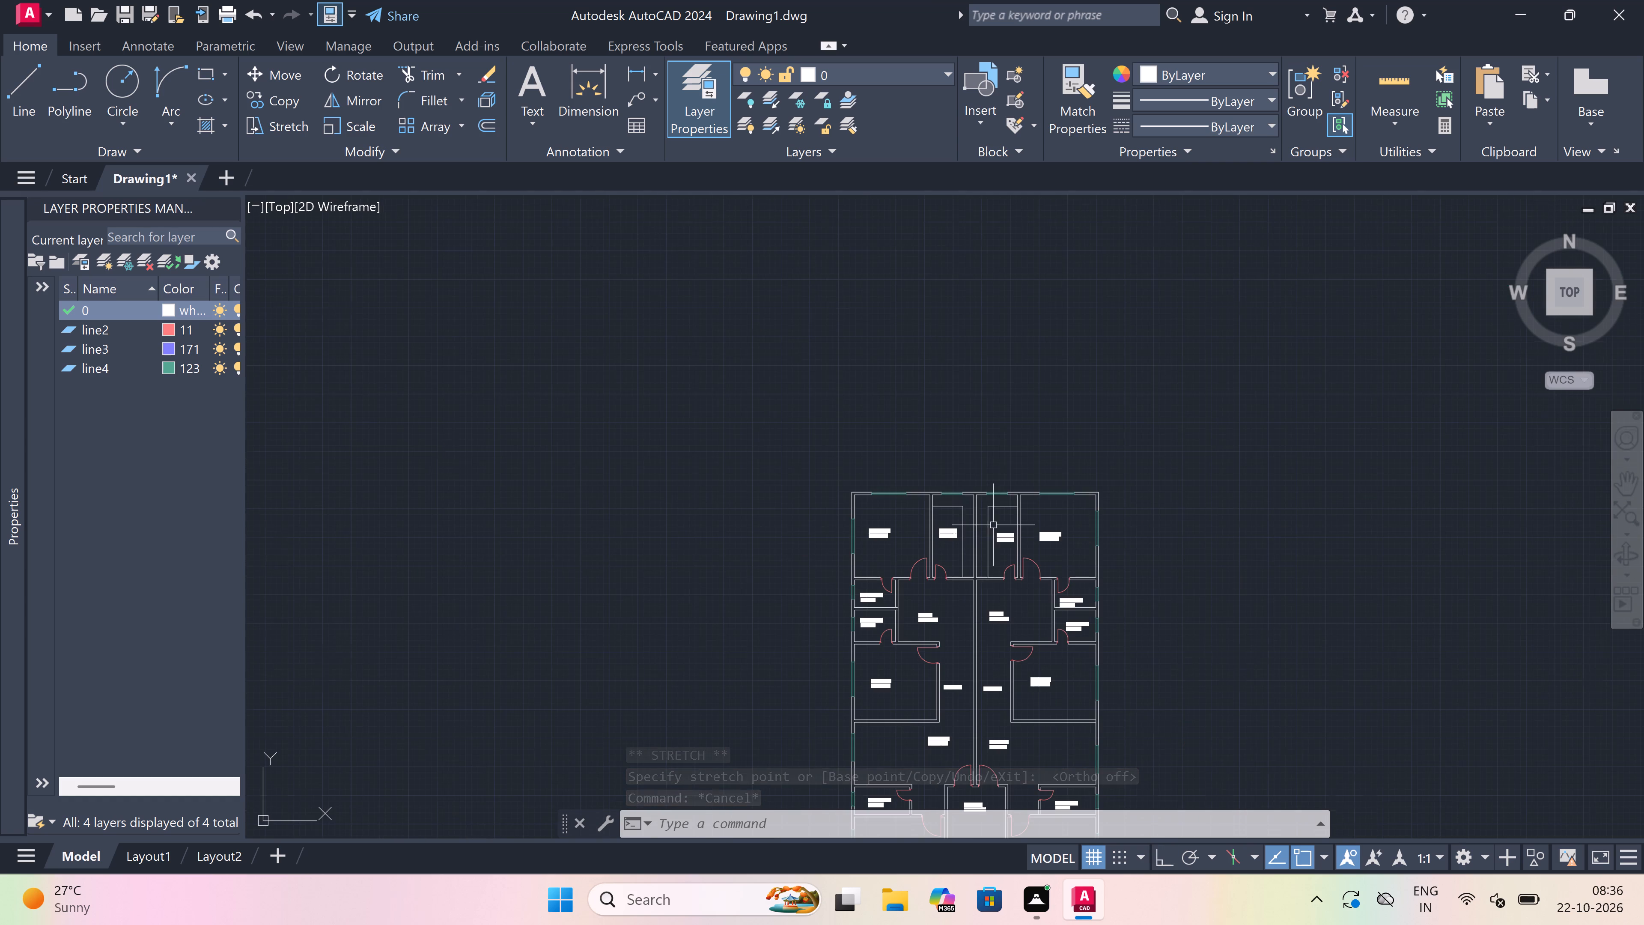
{"action": "scroll", "coordinate": [976, 693], "scroll_direction": "up", "scroll_amount": 2}
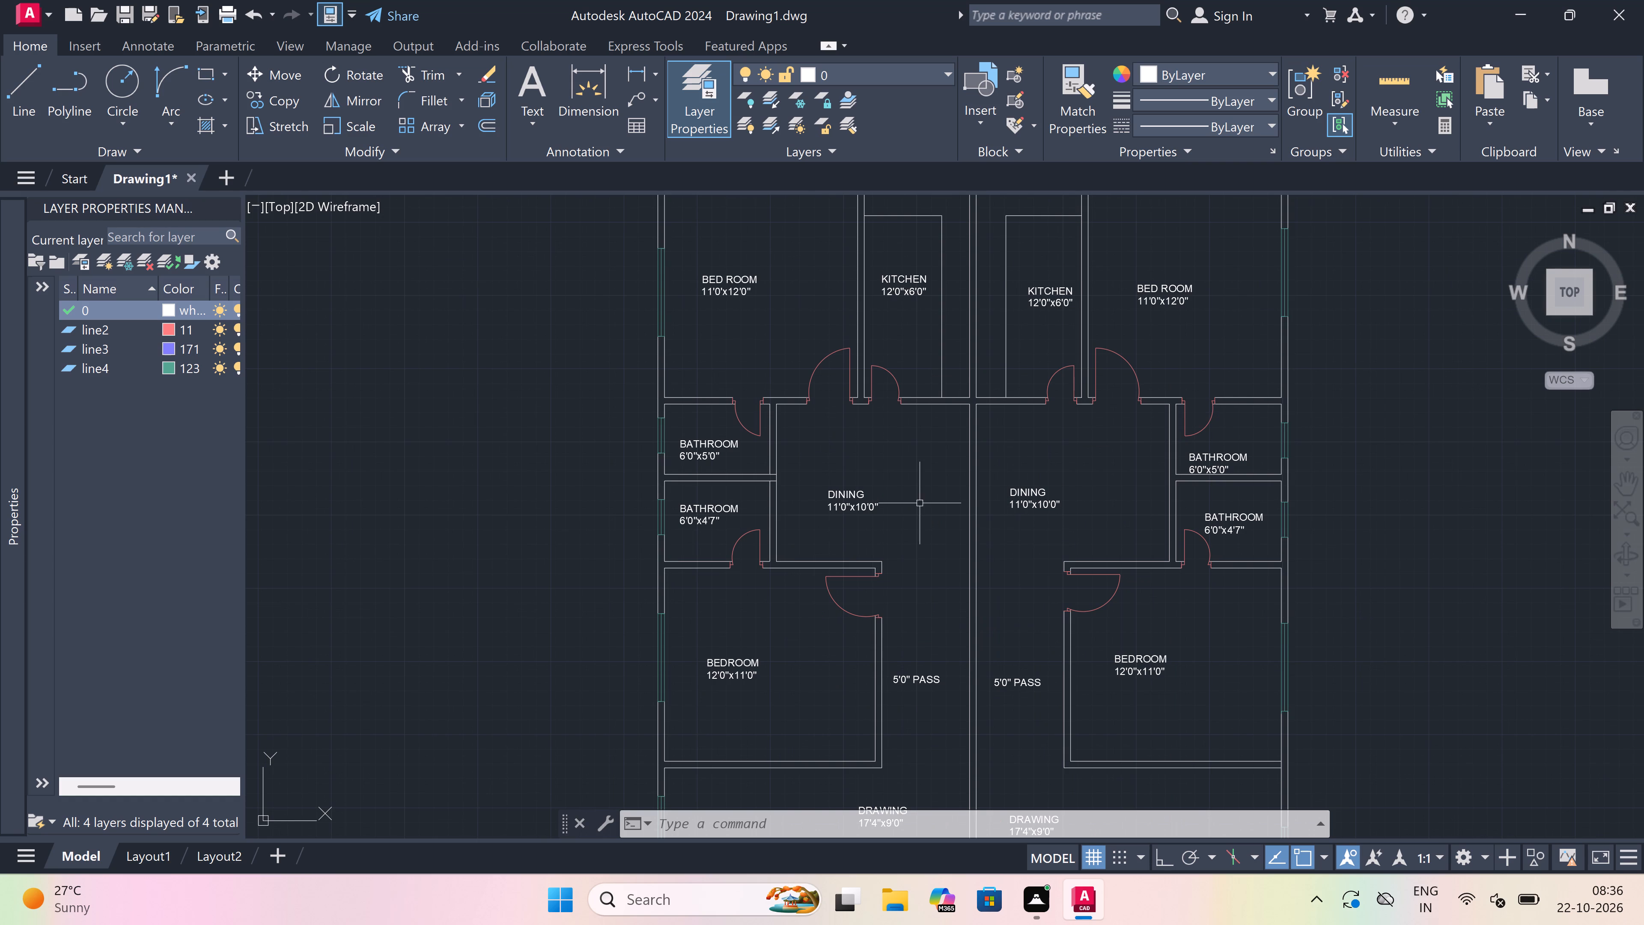
{"action": "scroll", "coordinate": [755, 402], "scroll_direction": "up", "scroll_amount": 1}
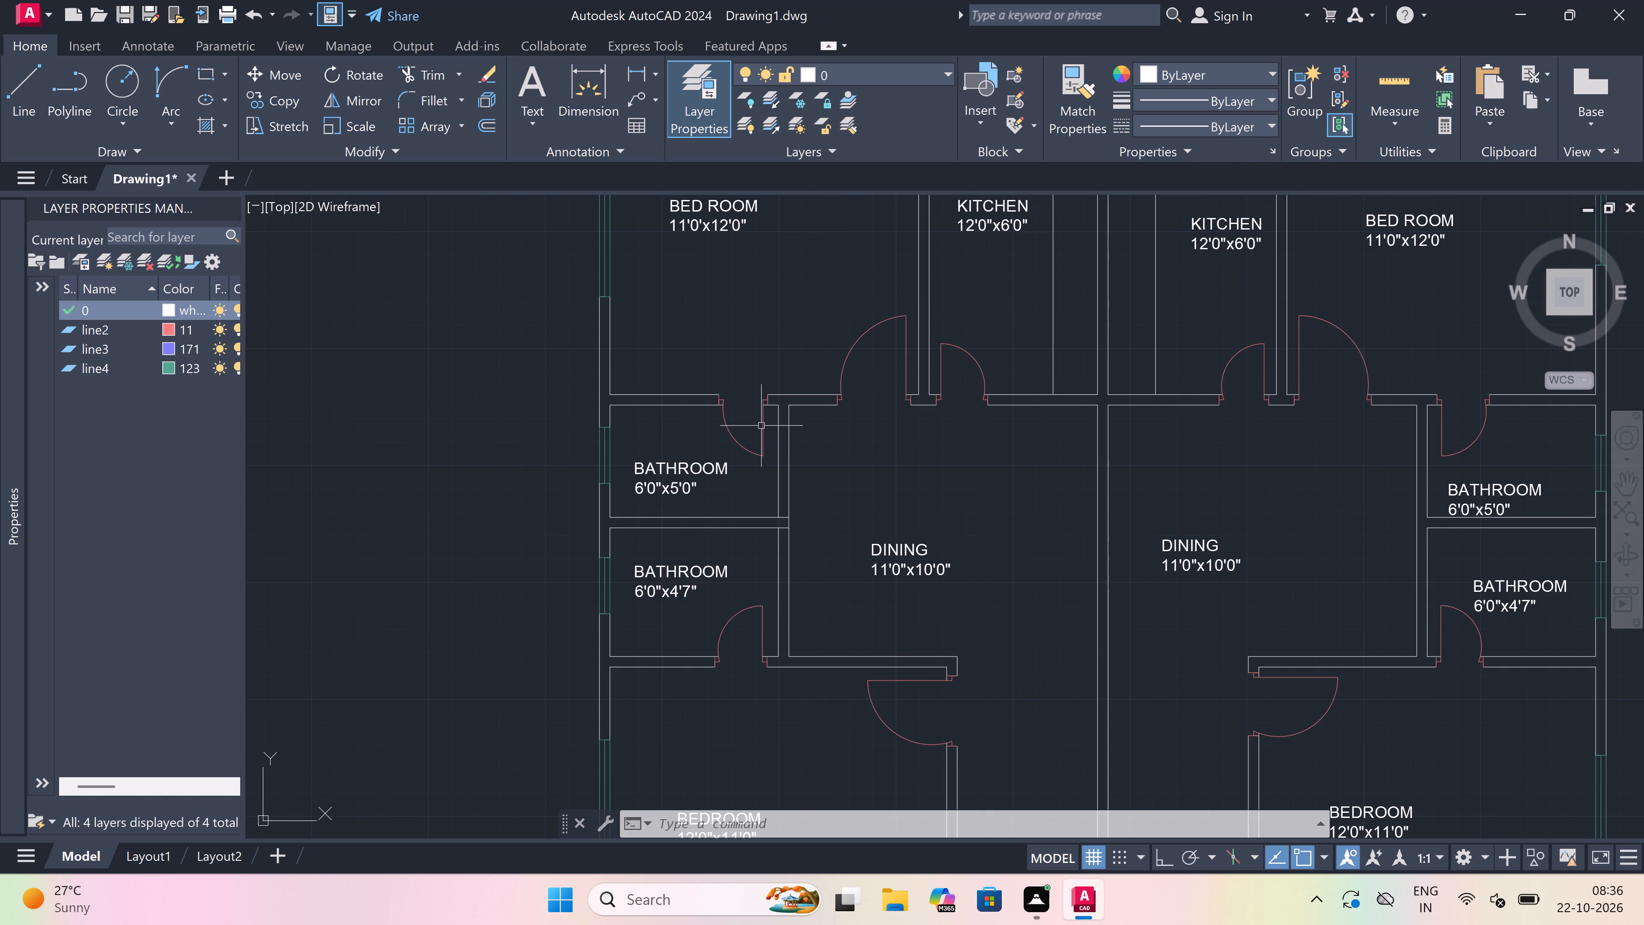
{"action": "left_click", "coordinate": [888, 553]}
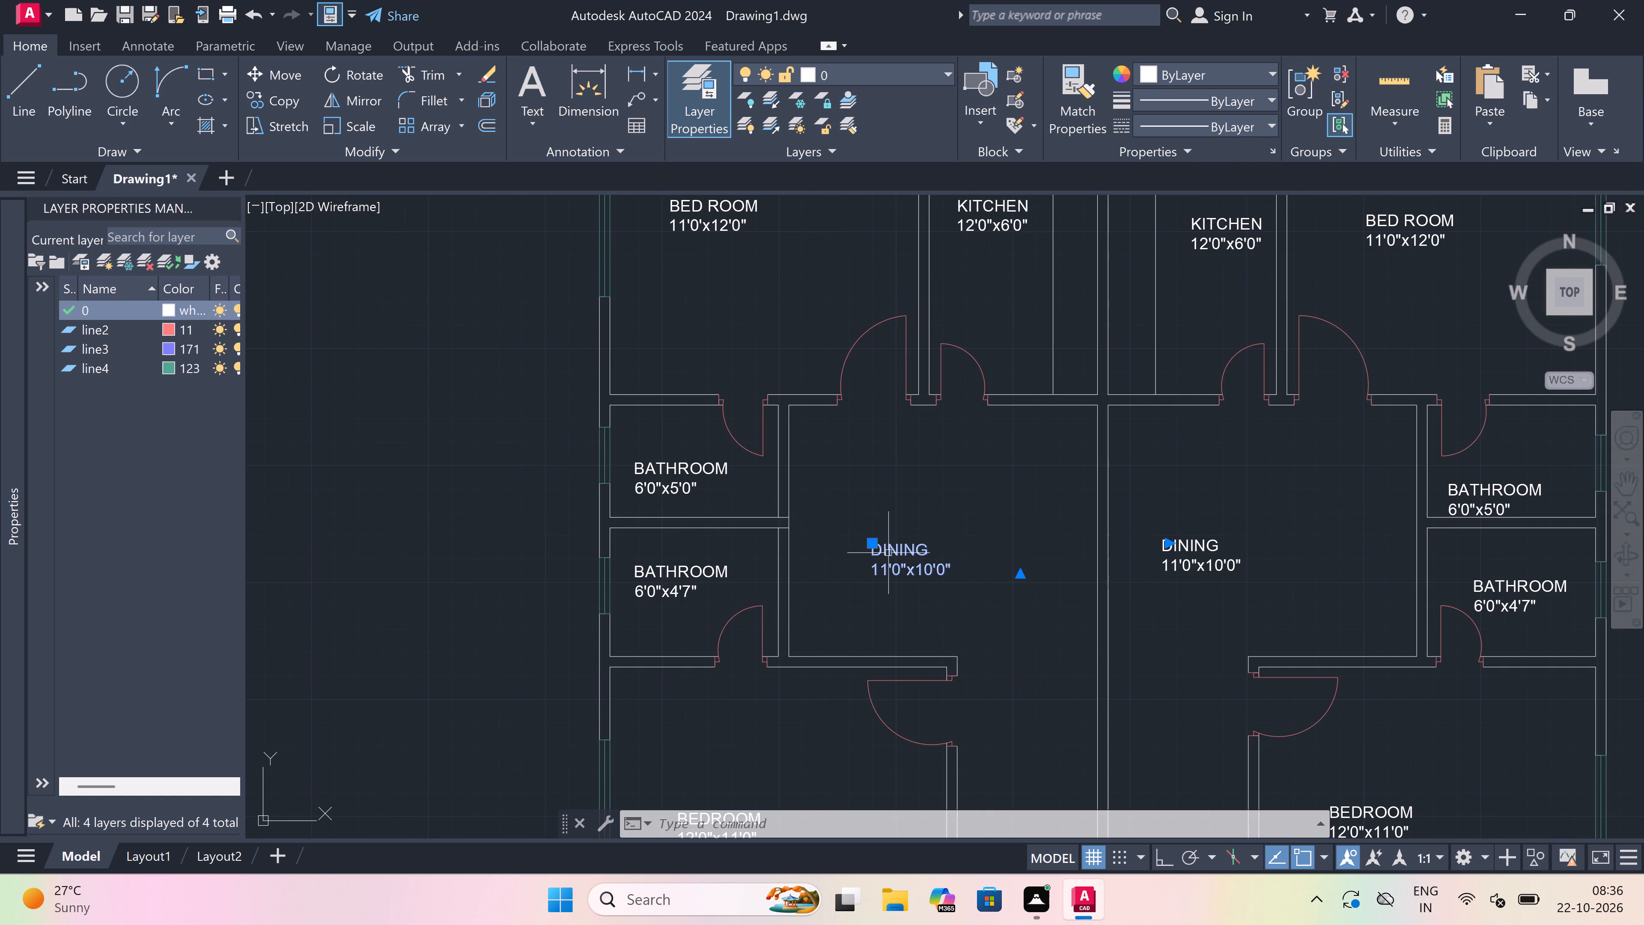
{"action": "left_click", "coordinate": [879, 548]}
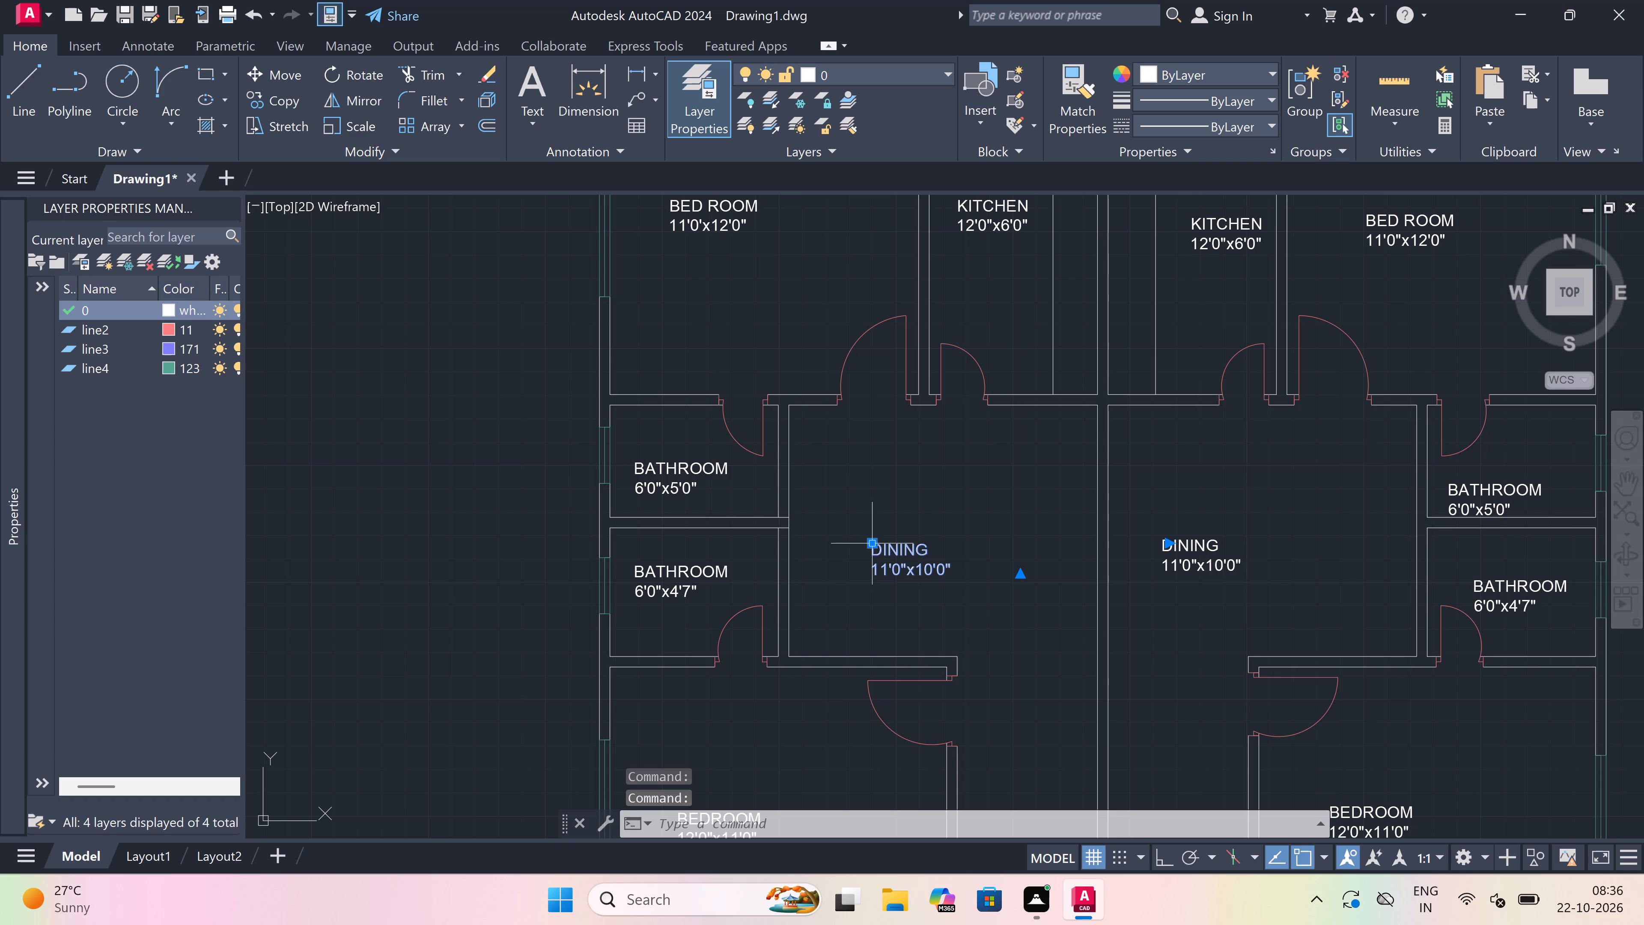
{"action": "left_click", "coordinate": [869, 542]}
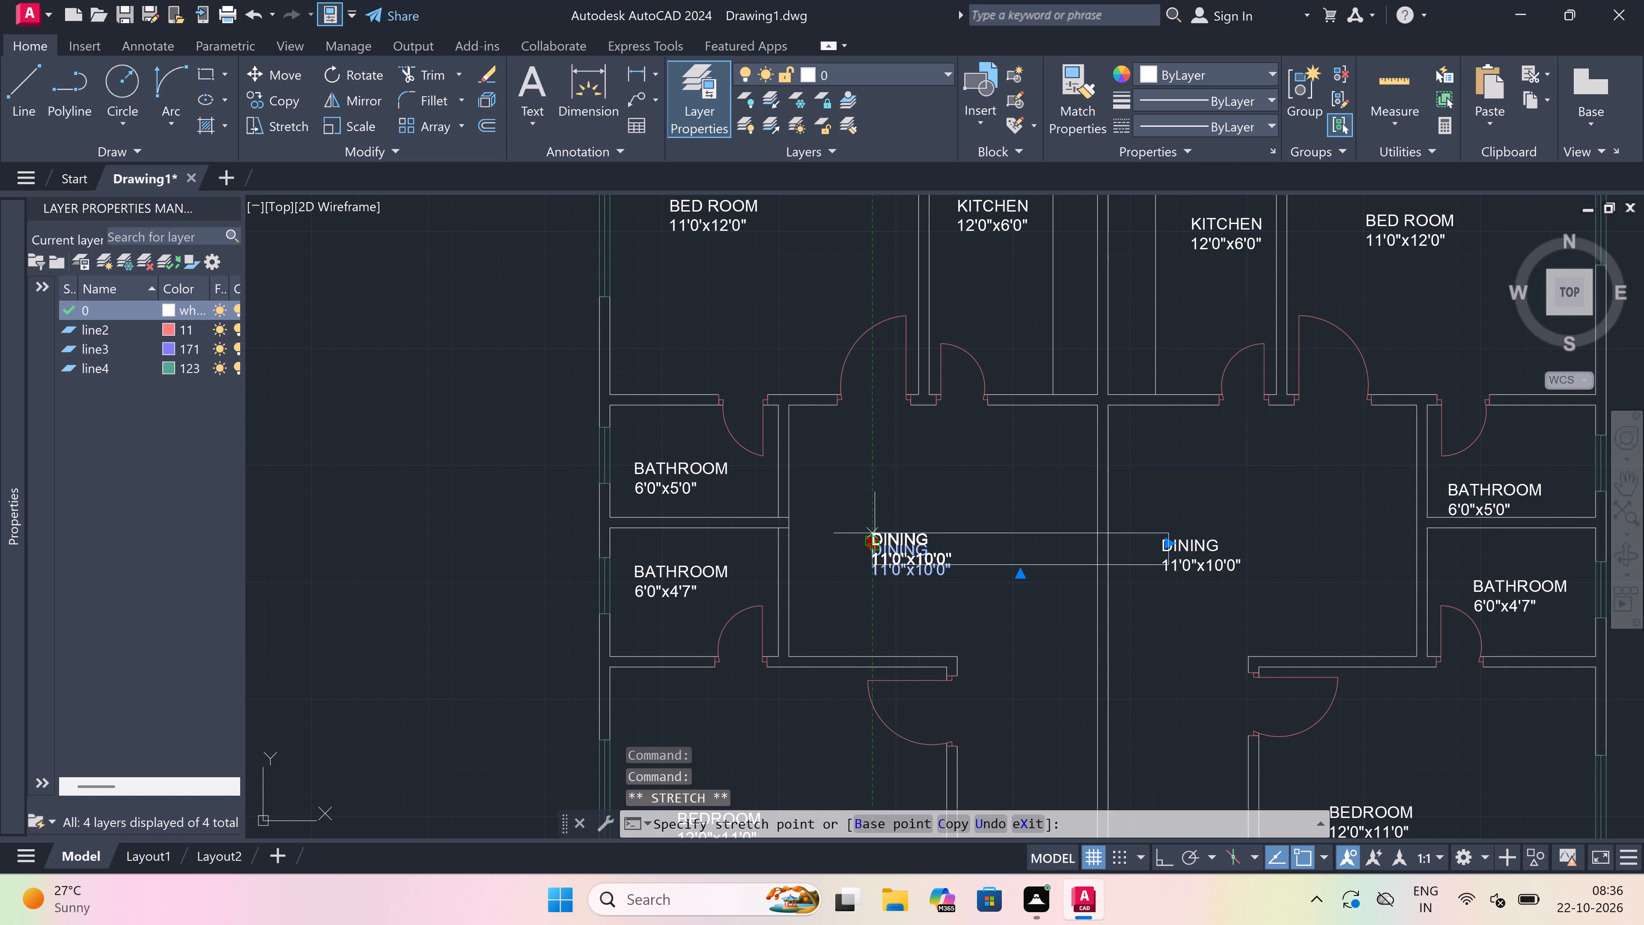
{"action": "left_click", "coordinate": [948, 453]}
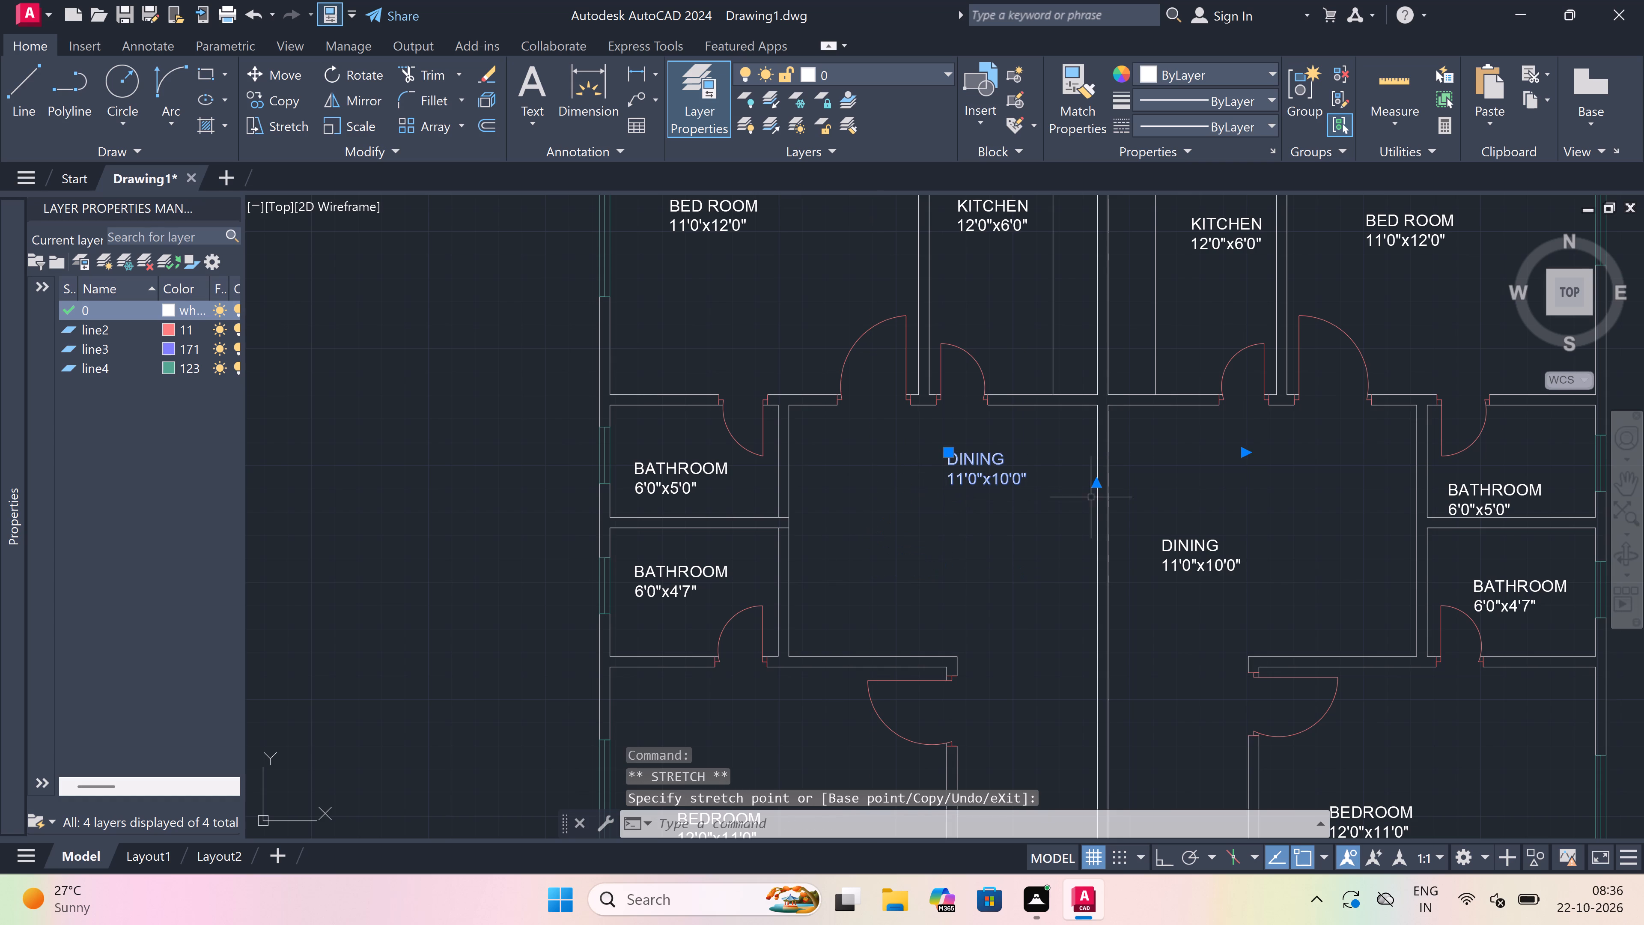
{"action": "key", "text": "Escape"}
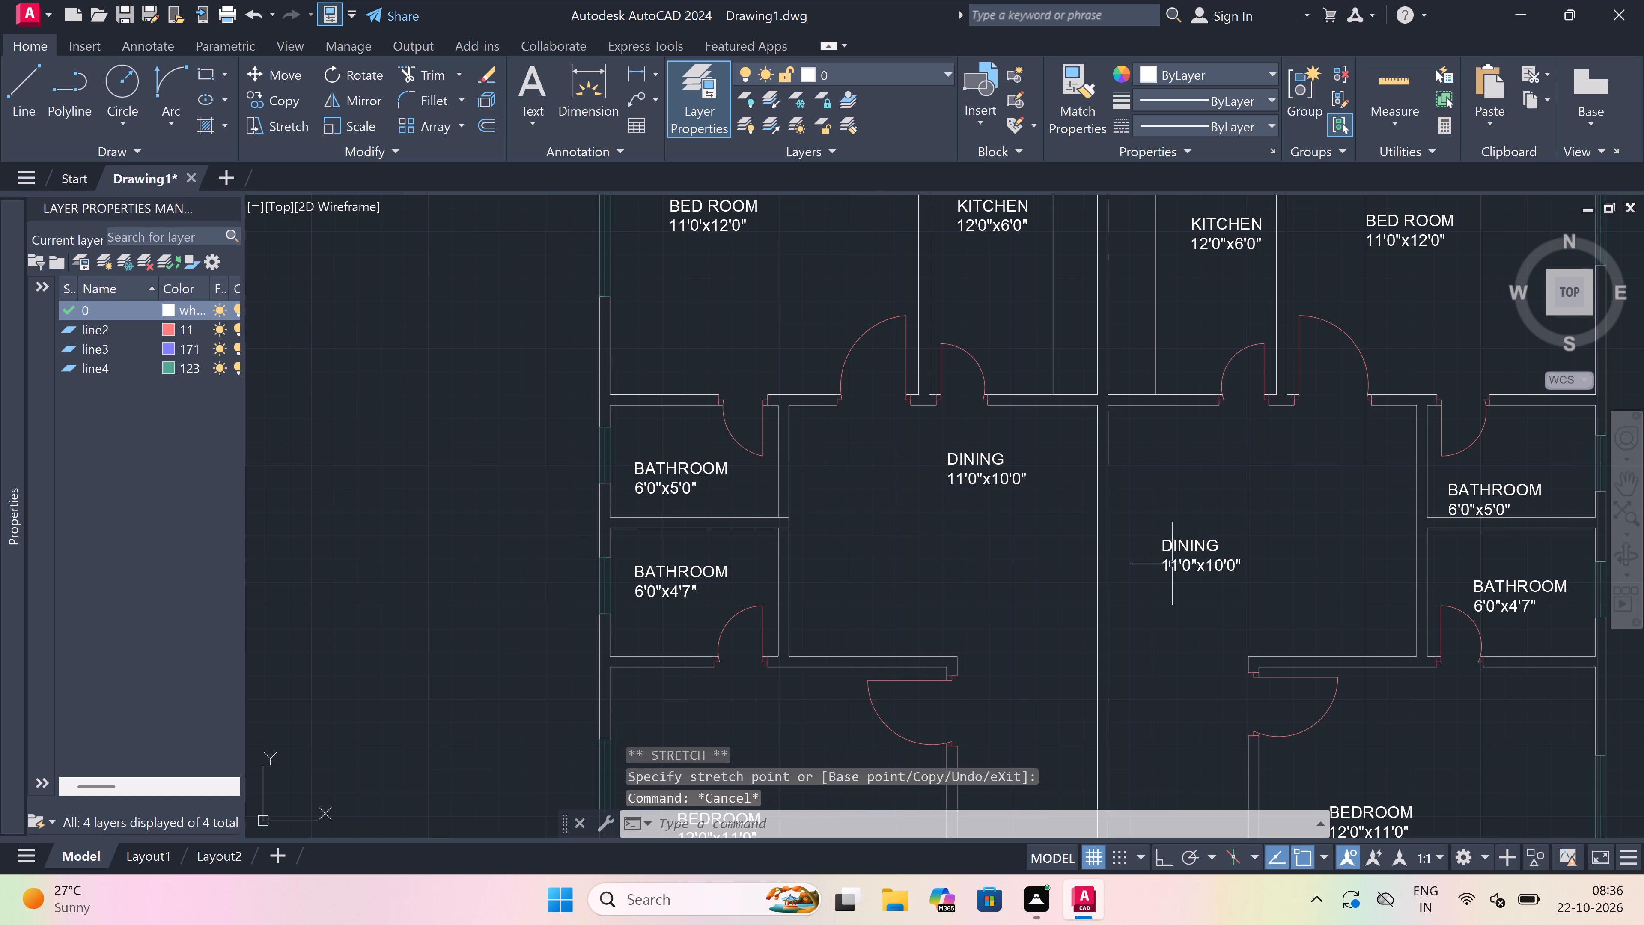
Move the right unit's DINING 11'0"x10'0" label up and towards the central wall, roughly level with the left unit's label.
{"action": "left_click", "coordinate": [1171, 543]}
{"action": "left_click", "coordinate": [1167, 538]}
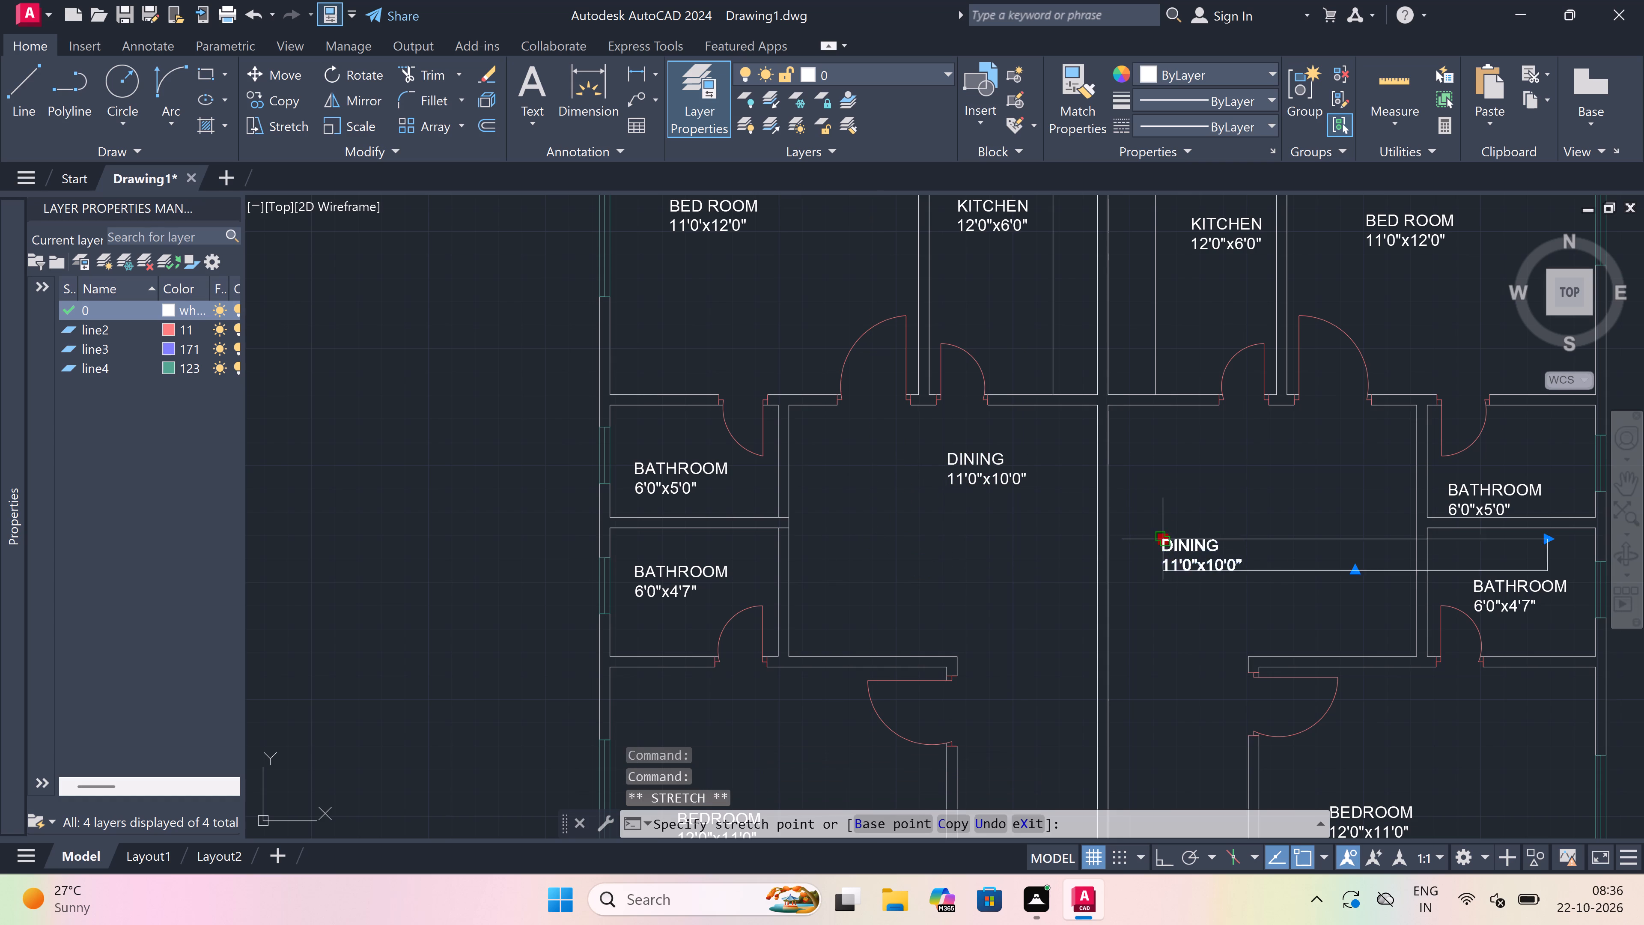
{"action": "left_click", "coordinate": [1136, 449]}
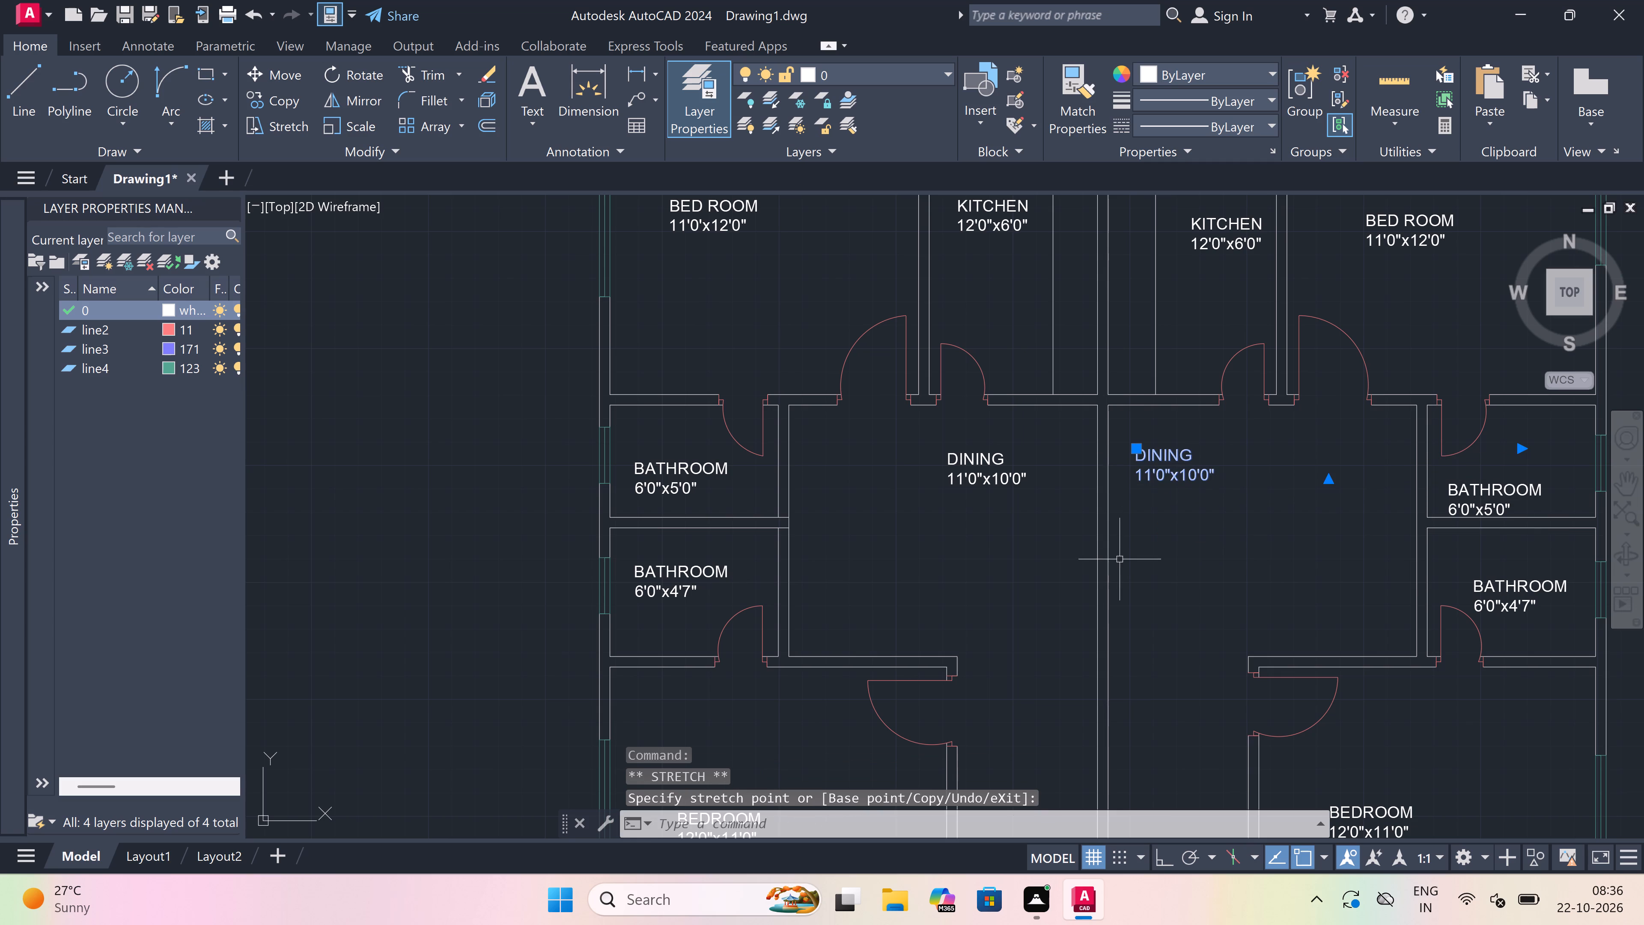
{"action": "key", "text": "Escape"}
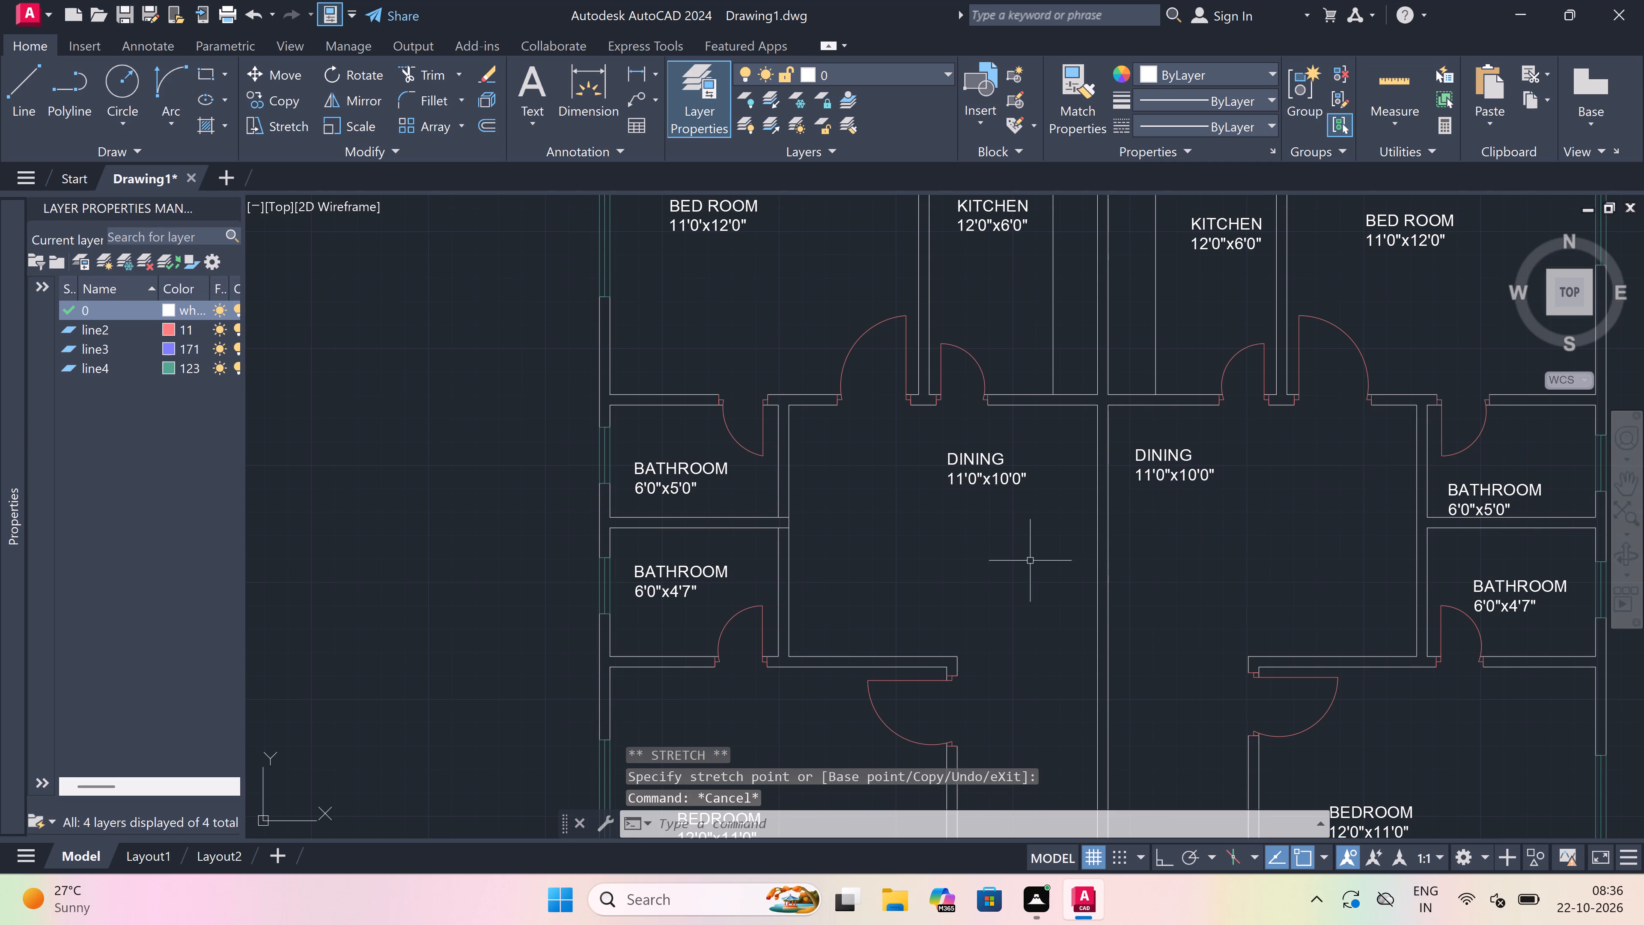
Examine the bedrooms, passages and drawing rooms of both units, and the overall floor plan.
{"action": "scroll", "coordinate": [1015, 563], "scroll_direction": "down", "scroll_amount": 3}
{"action": "scroll", "coordinate": [1037, 666], "scroll_direction": "up", "scroll_amount": 3}
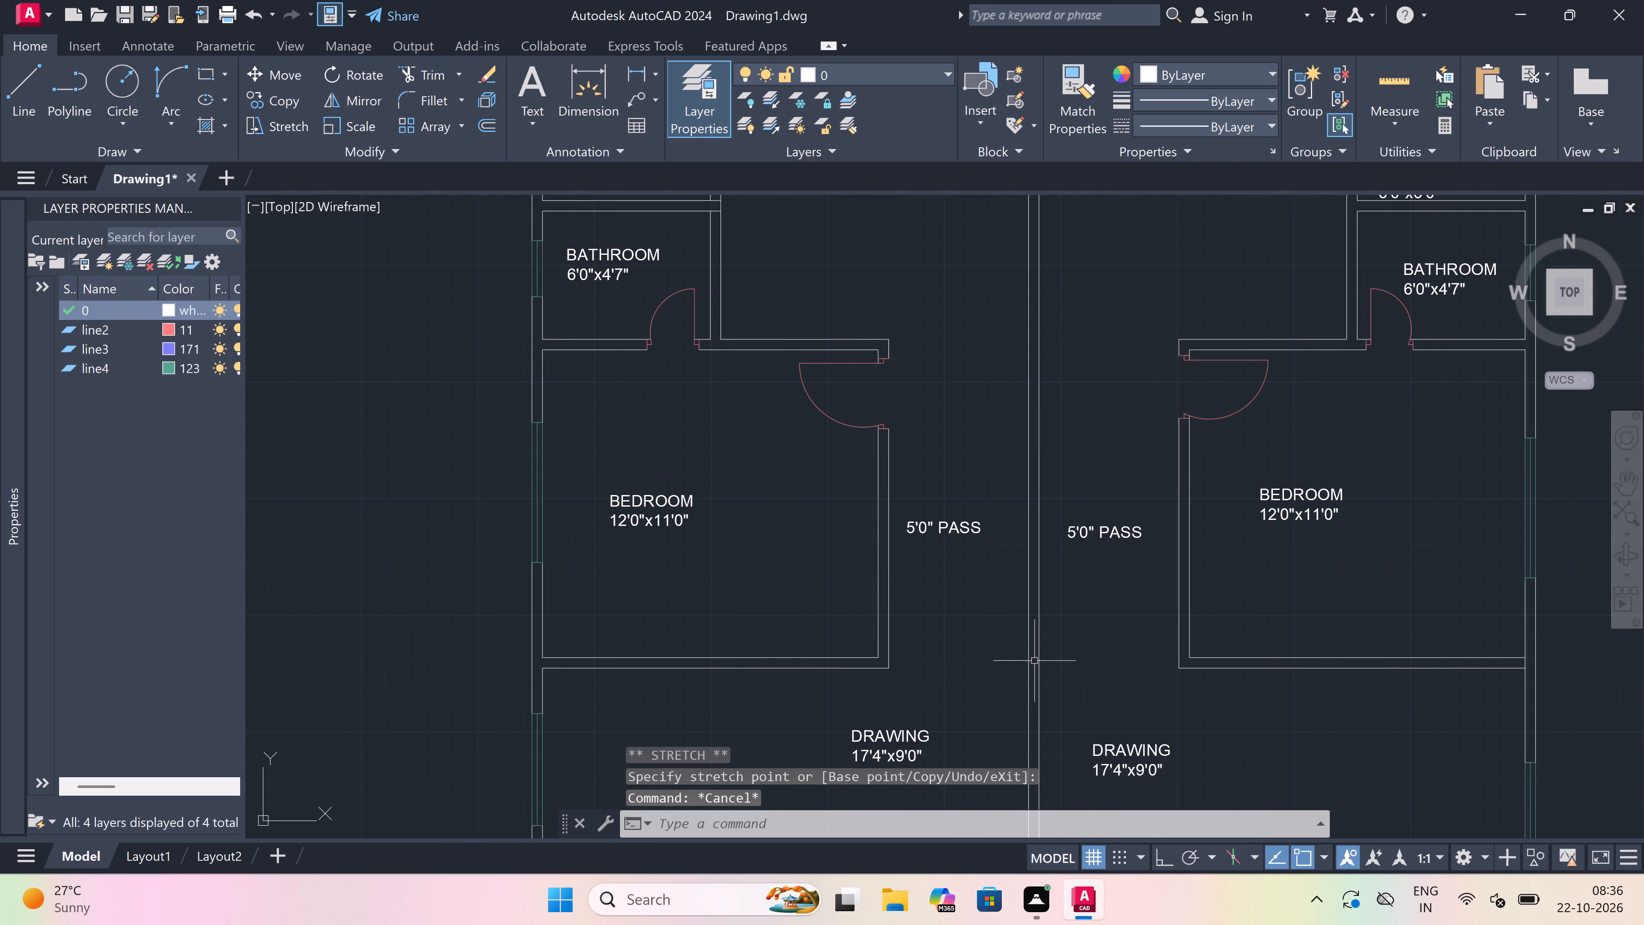
{"action": "scroll", "coordinate": [959, 559], "scroll_direction": "down", "scroll_amount": 2}
{"action": "scroll", "coordinate": [949, 615], "scroll_direction": "up", "scroll_amount": 2}
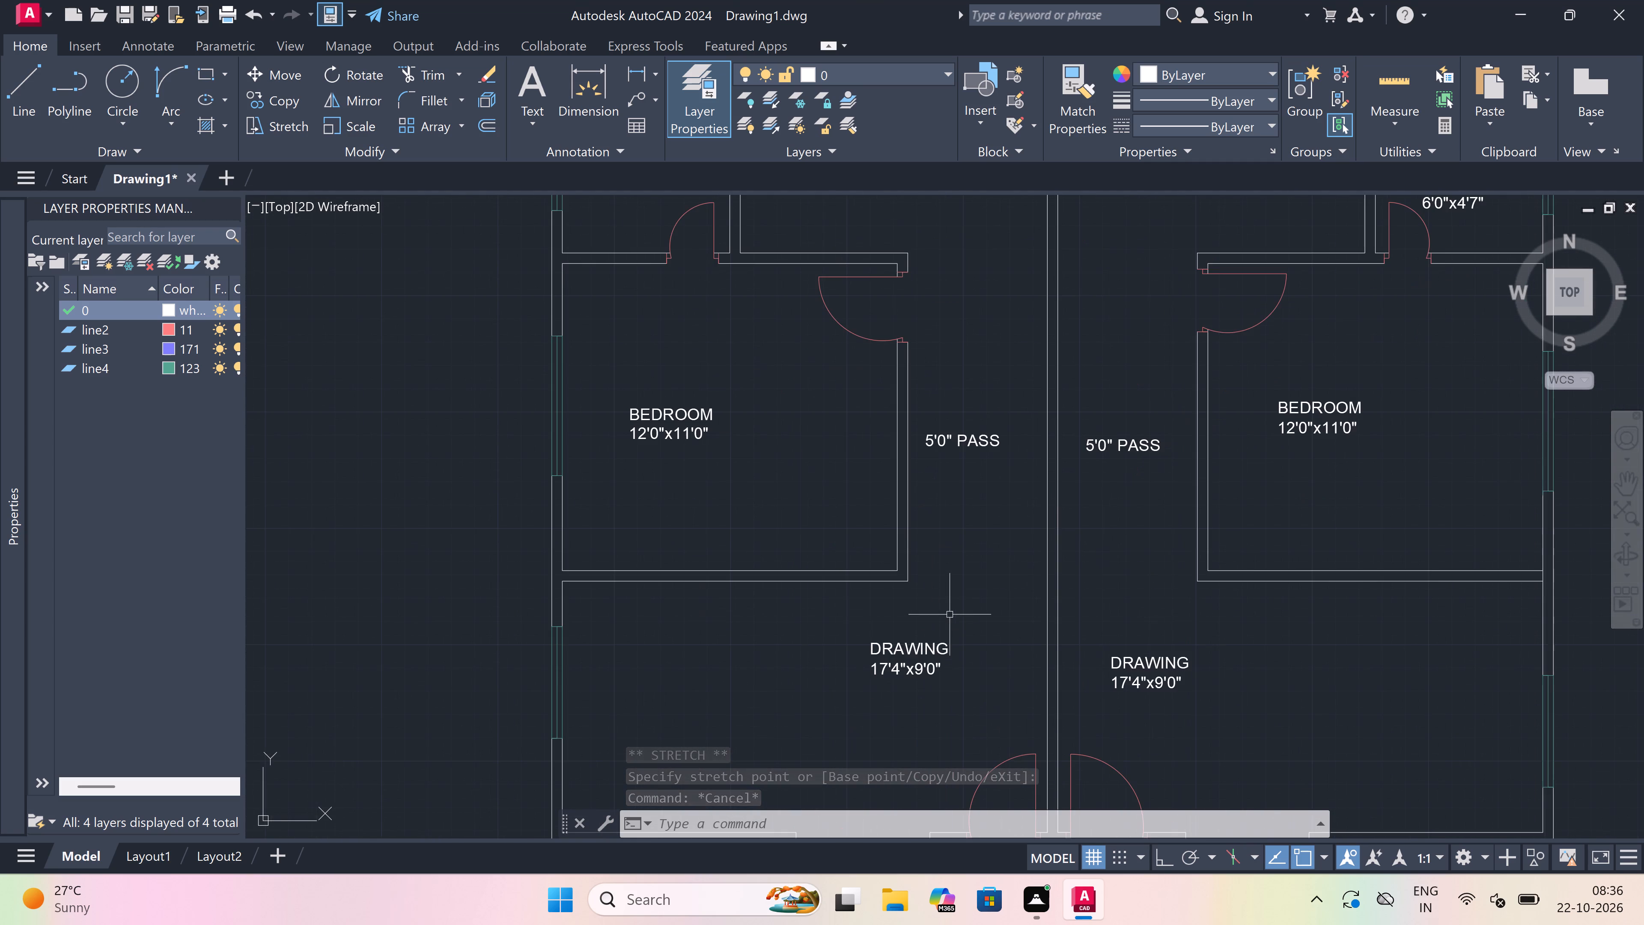
{"action": "scroll", "coordinate": [950, 615], "scroll_direction": "down", "scroll_amount": 2}
{"action": "scroll", "coordinate": [927, 654], "scroll_direction": "up", "scroll_amount": 2}
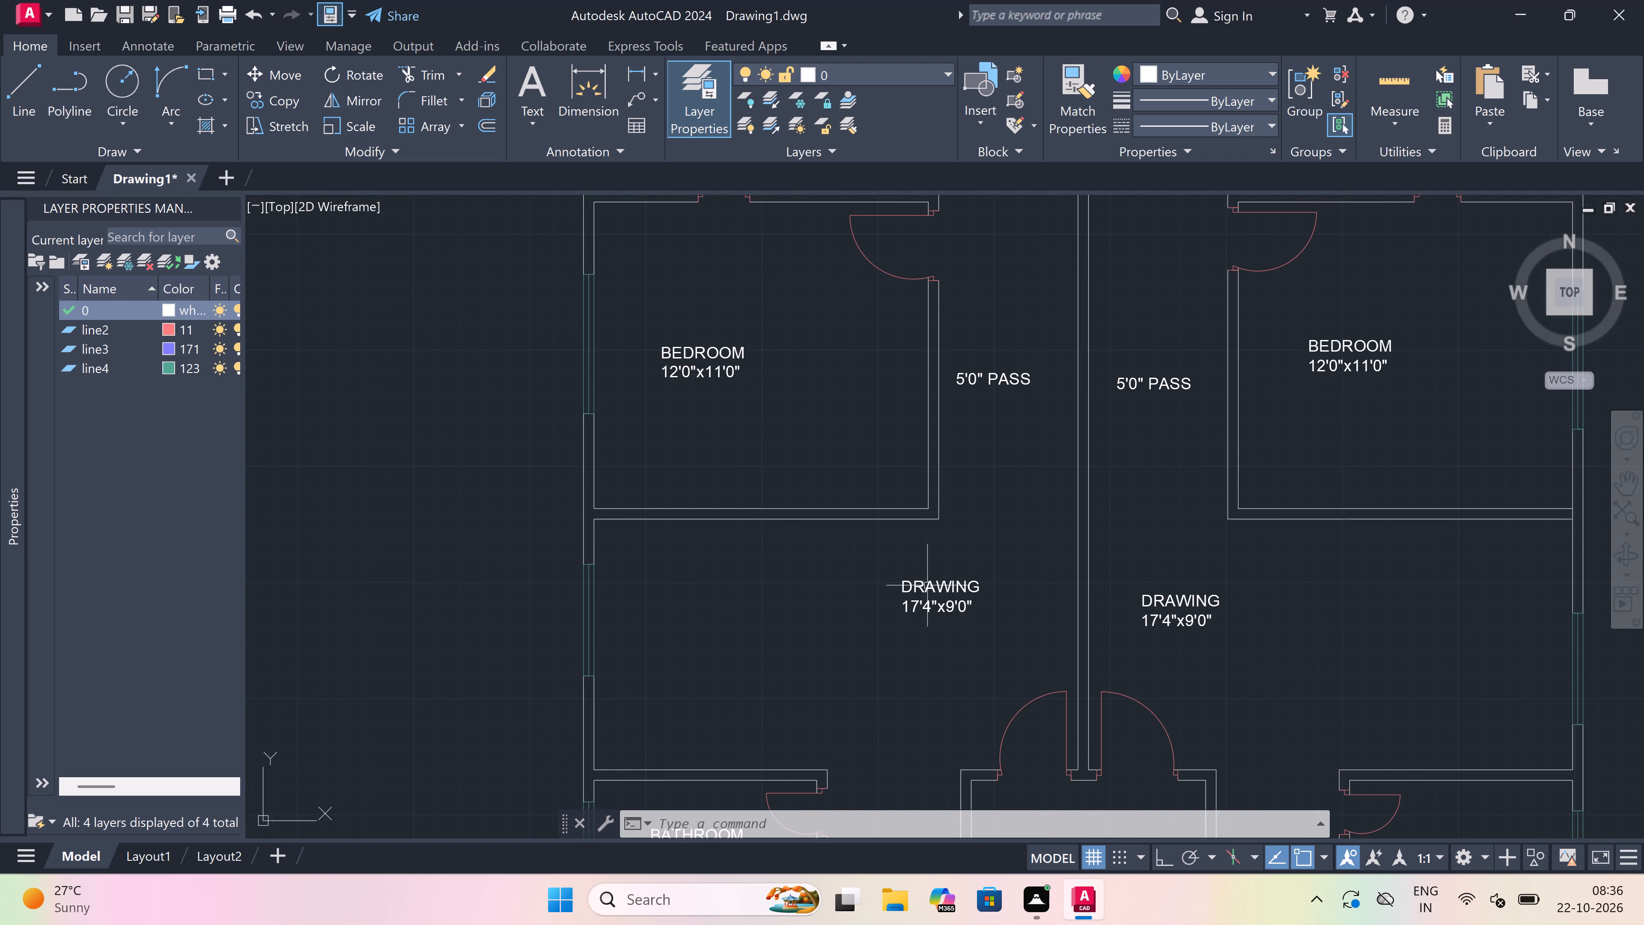
{"action": "scroll", "coordinate": [928, 579], "scroll_direction": "down", "scroll_amount": 3}
{"action": "scroll", "coordinate": [937, 680], "scroll_direction": "up", "scroll_amount": 2}
{"action": "scroll", "coordinate": [937, 680], "scroll_direction": "down", "scroll_amount": 4}
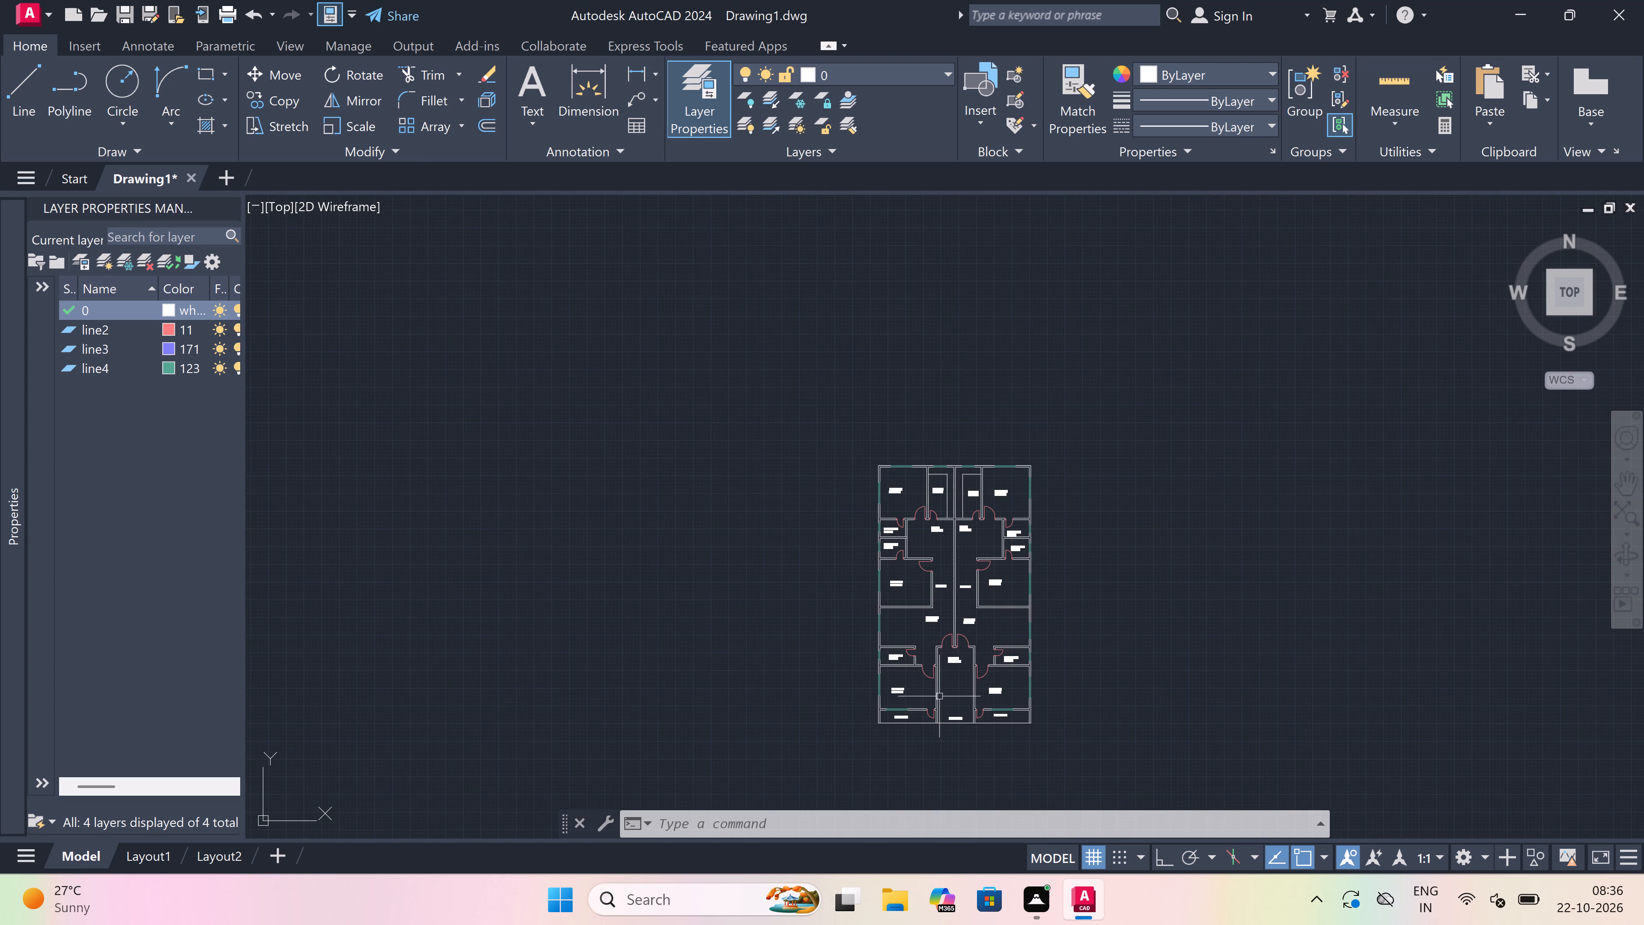
Make line3 the current layer.
{"action": "scroll", "coordinate": [939, 699], "scroll_direction": "up", "scroll_amount": 4}
{"action": "scroll", "coordinate": [939, 698], "scroll_direction": "down", "scroll_amount": 4}
{"action": "scroll", "coordinate": [962, 728], "scroll_direction": "up", "scroll_amount": 4}
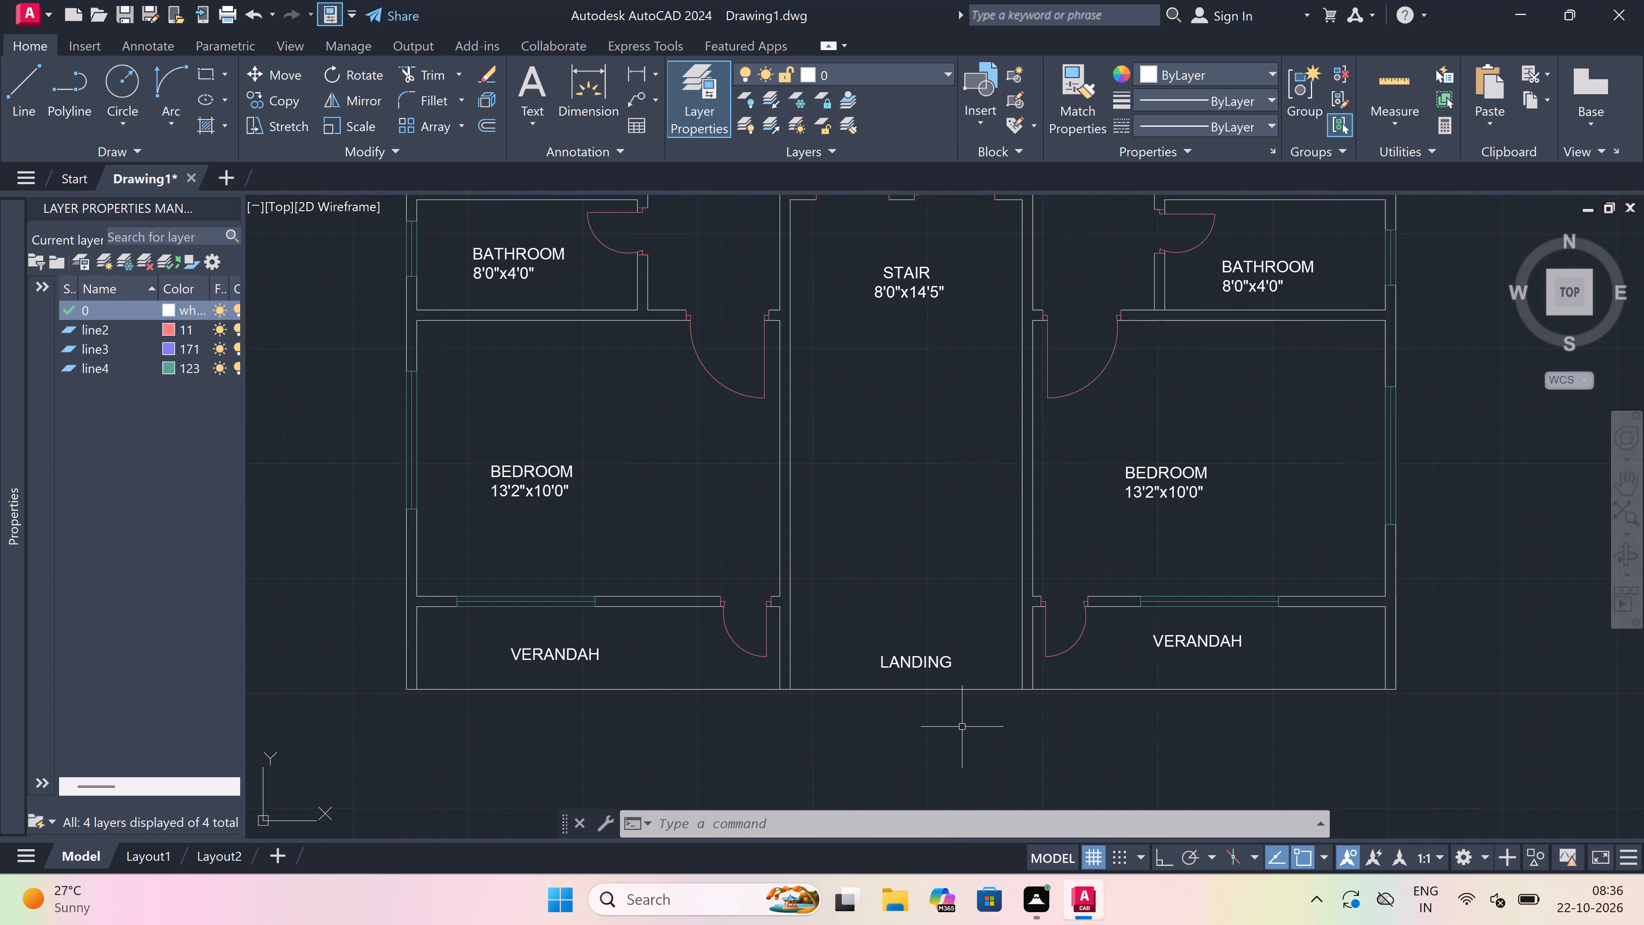
{"action": "scroll", "coordinate": [961, 707], "scroll_direction": "down", "scroll_amount": 2}
{"action": "scroll", "coordinate": [967, 605], "scroll_direction": "up", "scroll_amount": 2}
{"action": "scroll", "coordinate": [967, 605], "scroll_direction": "down", "scroll_amount": 1}
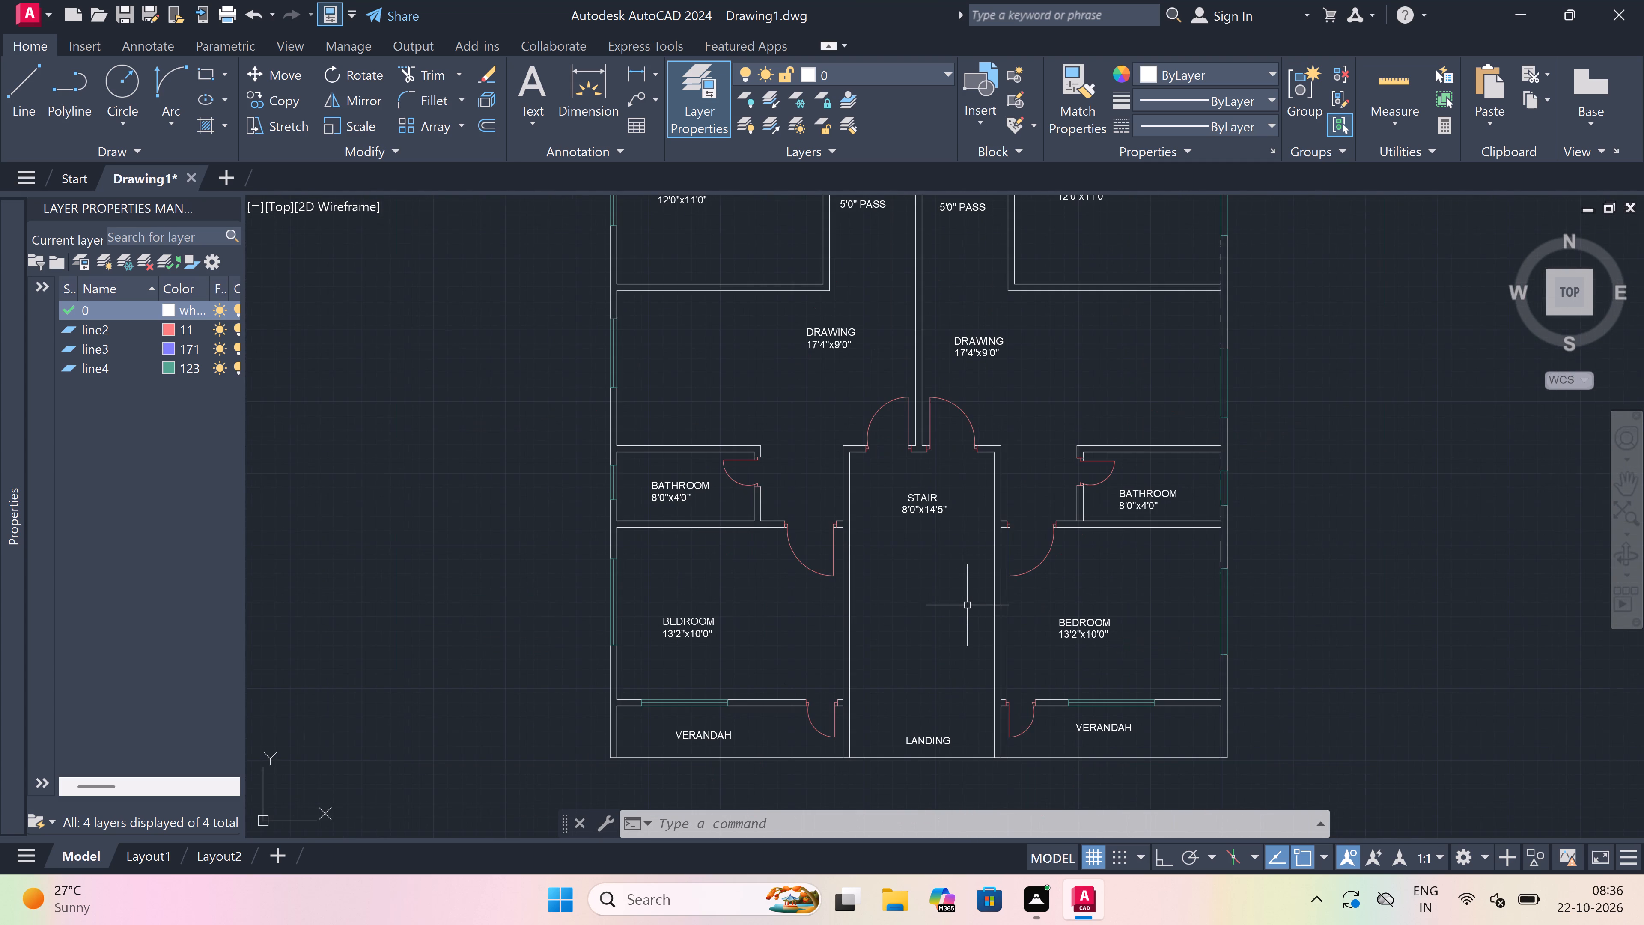
{"action": "left_click", "coordinate": [886, 73]}
{"action": "left_click", "coordinate": [902, 120]}
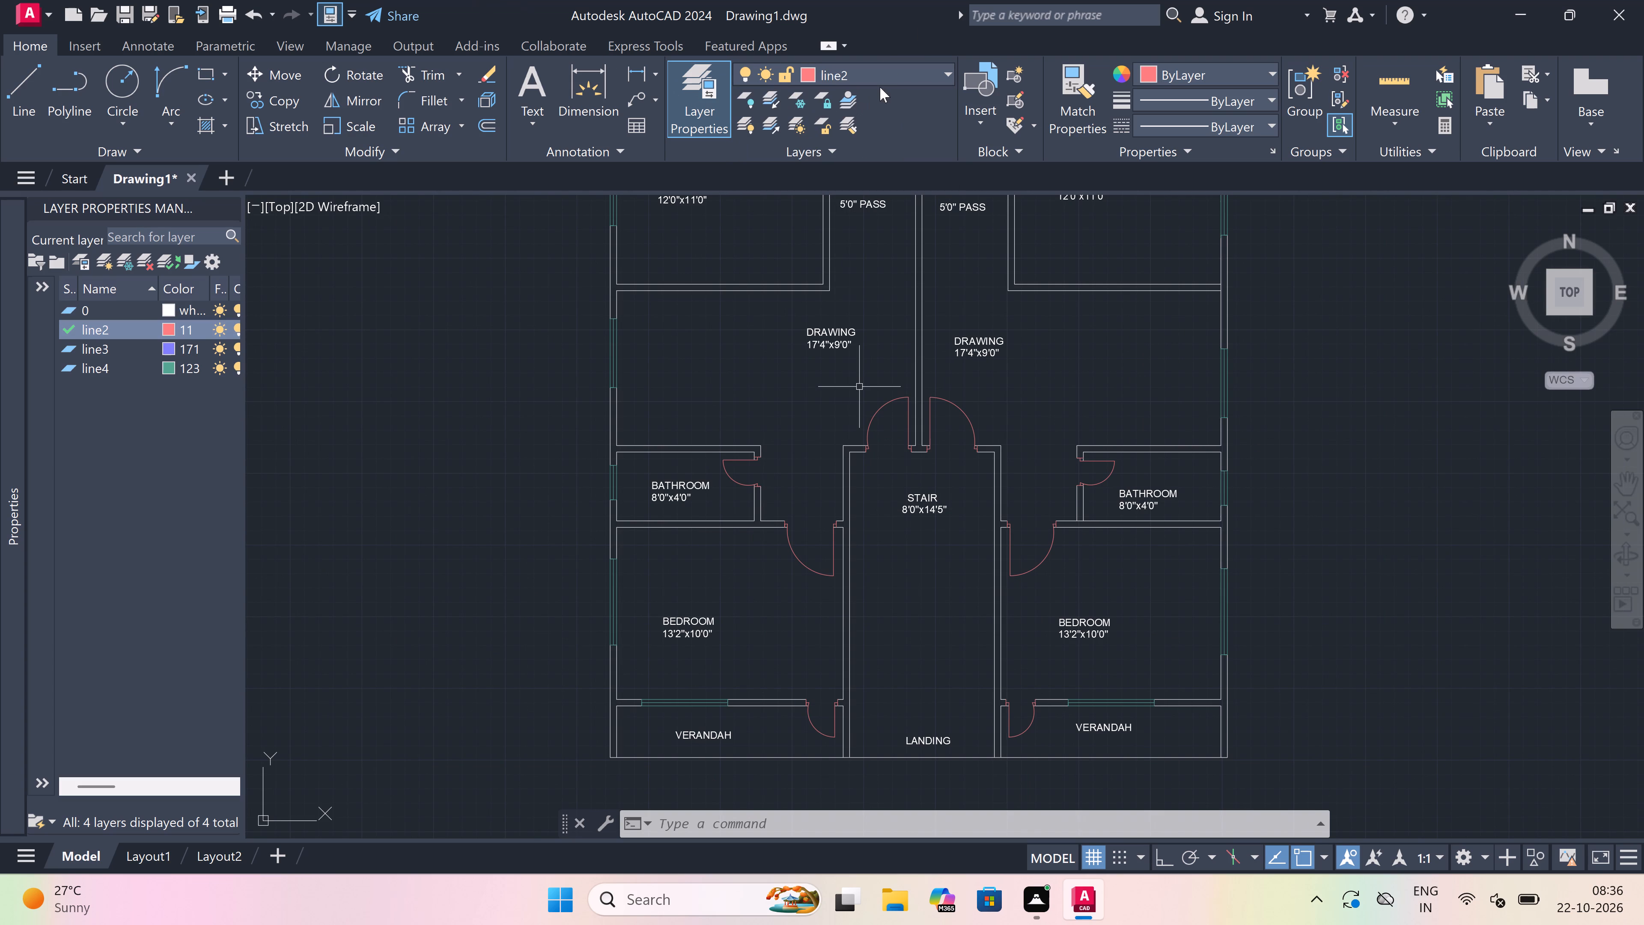
{"action": "left_click", "coordinate": [888, 74]}
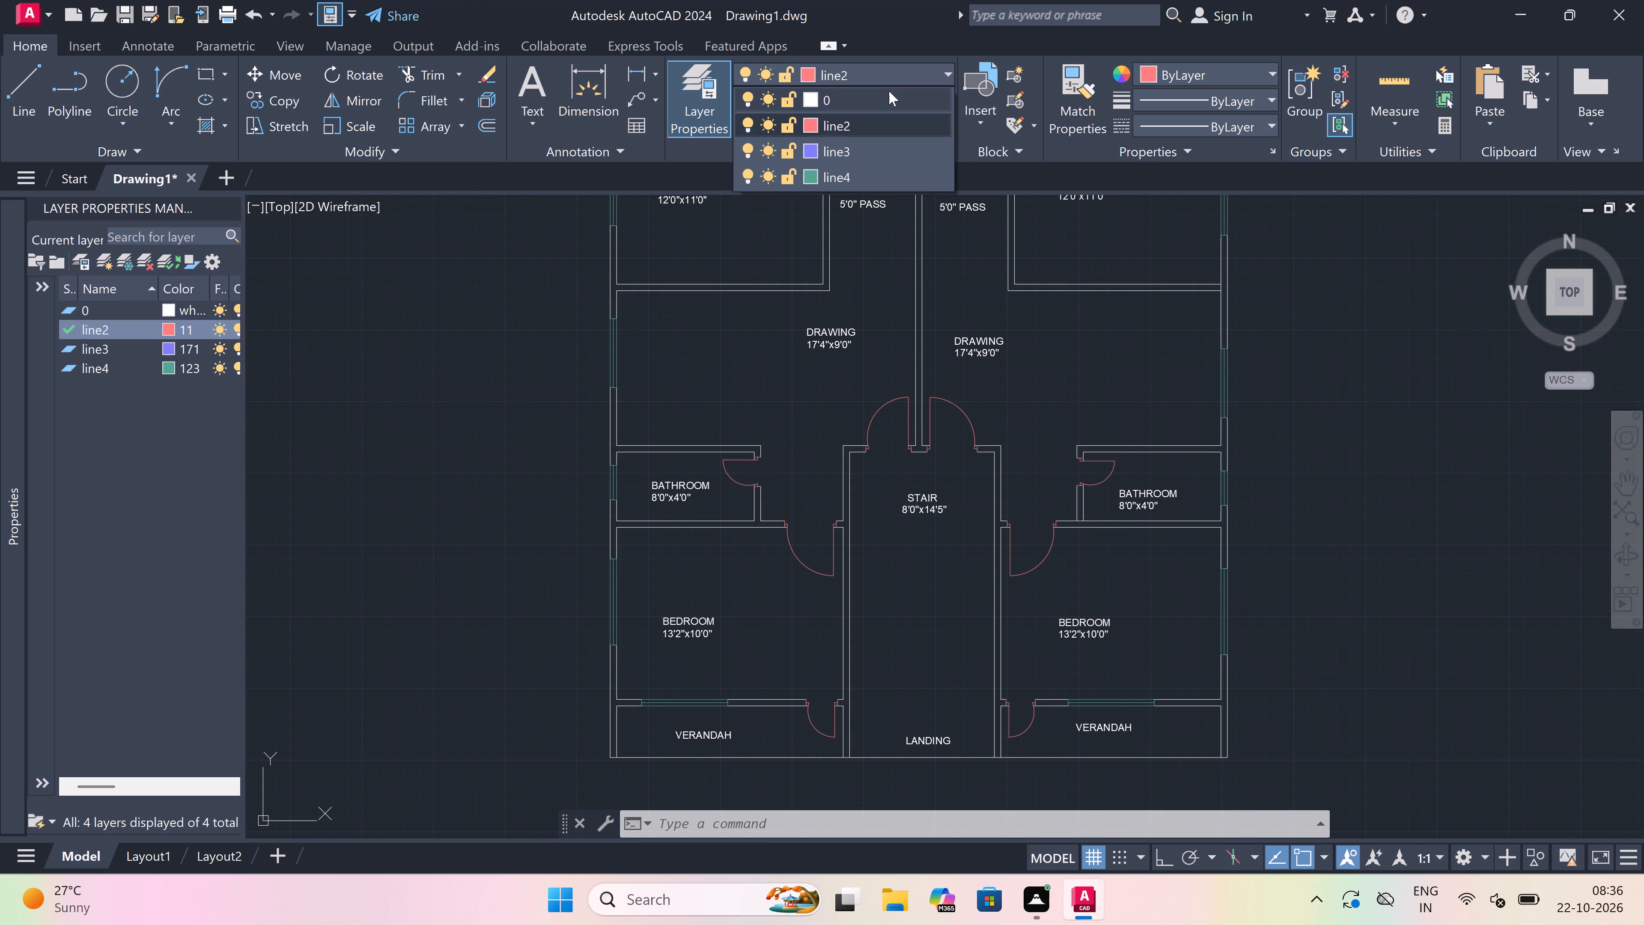
{"action": "left_click", "coordinate": [899, 143]}
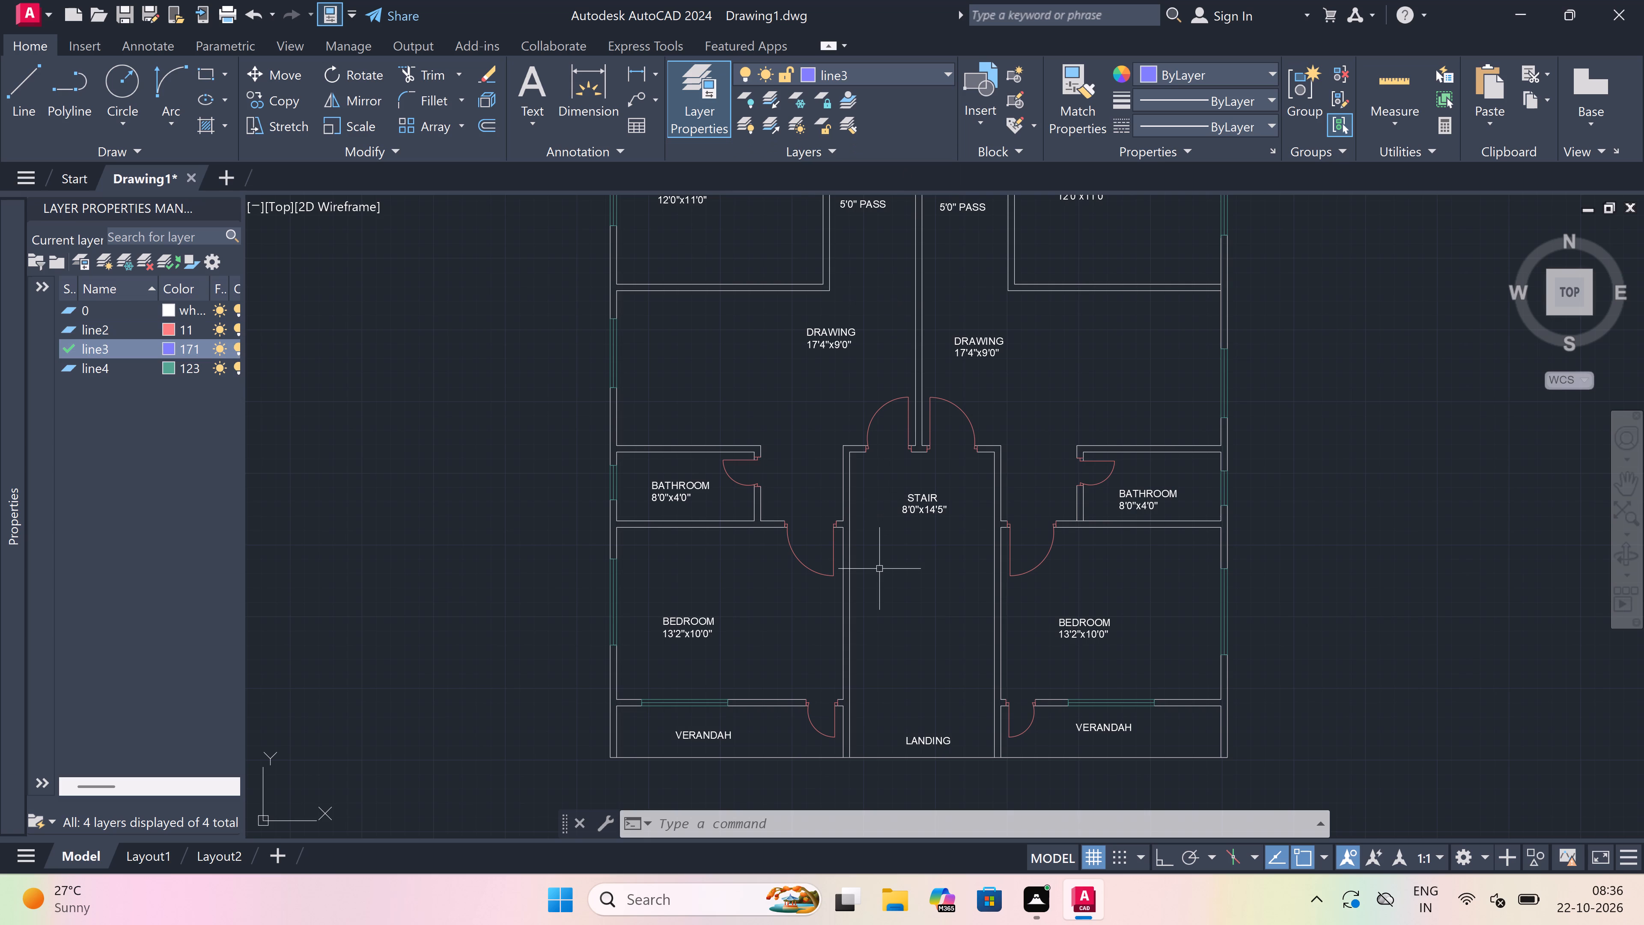
Draw a horizontal line from wall to wall across the stairwell, just above the LANDING label.
{"action": "type", "text": "l"}
{"action": "key", "text": "space"}
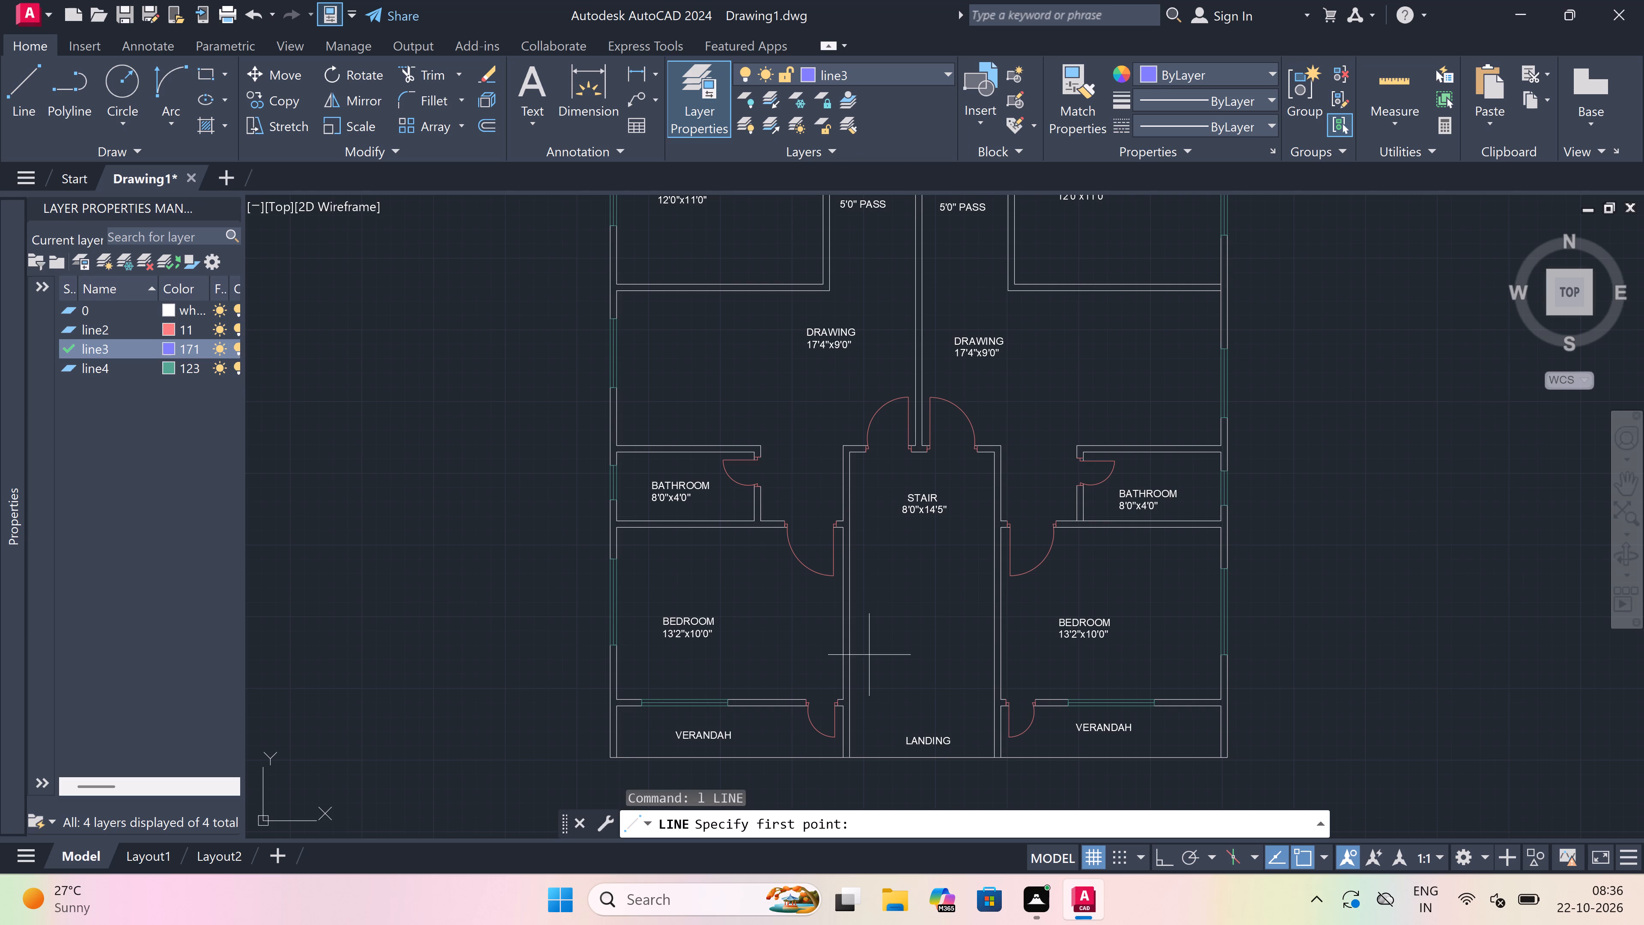
{"action": "scroll", "coordinate": [869, 655], "scroll_direction": "up", "scroll_amount": 2}
{"action": "scroll", "coordinate": [822, 701], "scroll_direction": "down", "scroll_amount": 4}
{"action": "scroll", "coordinate": [827, 725], "scroll_direction": "up", "scroll_amount": 3}
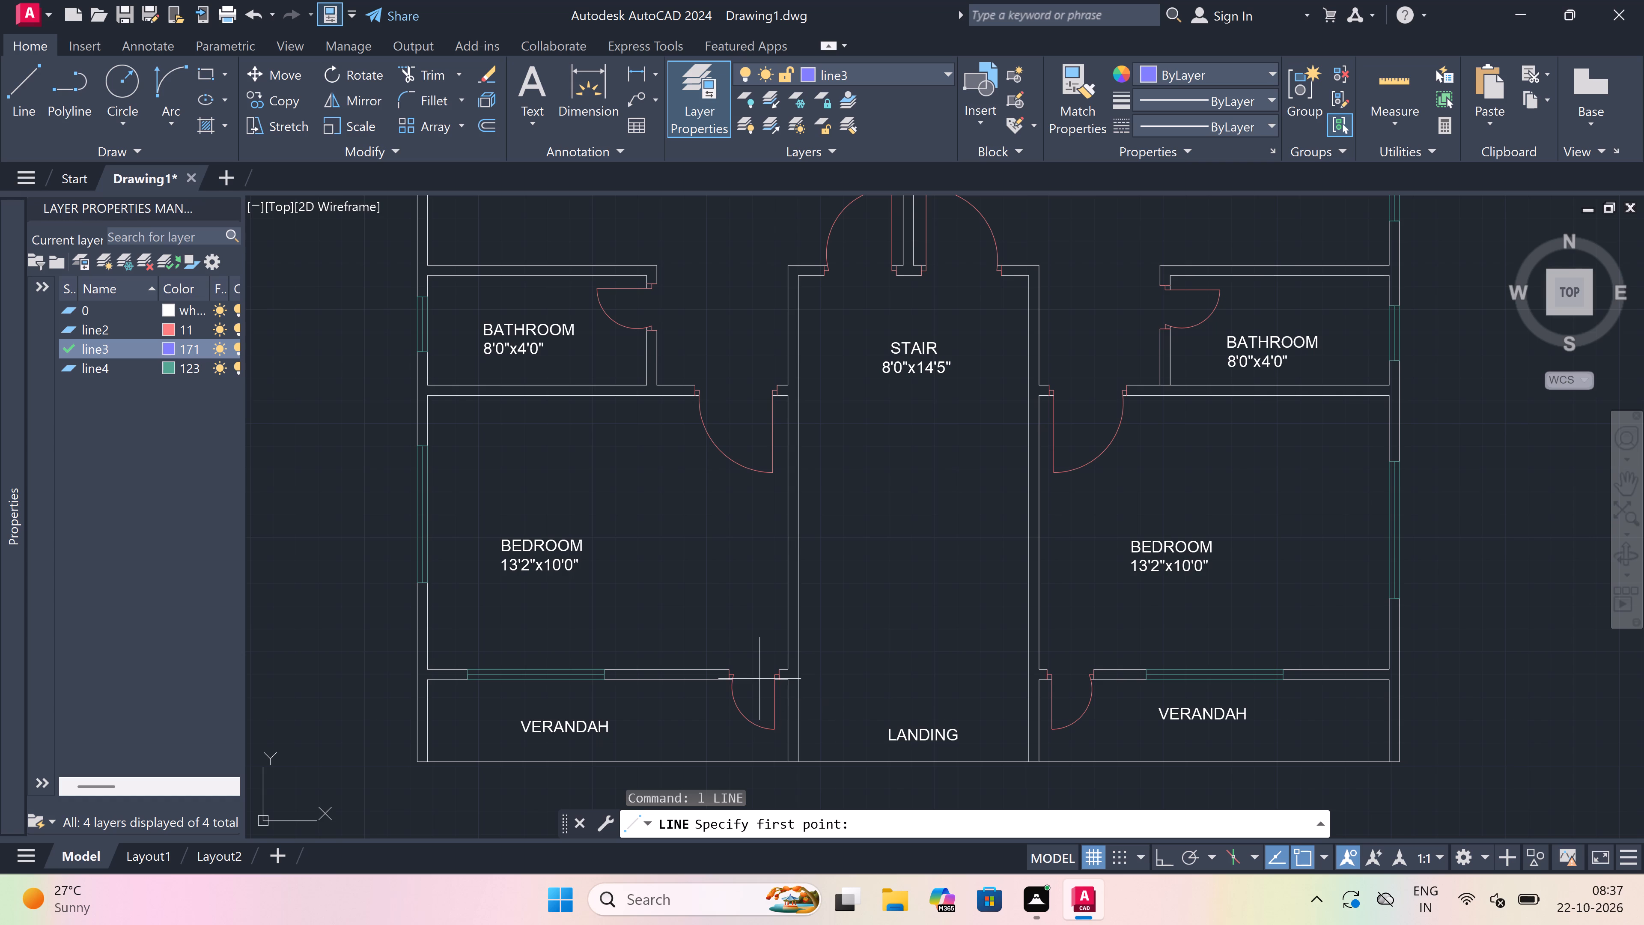
{"action": "double_click", "coordinate": [803, 687]}
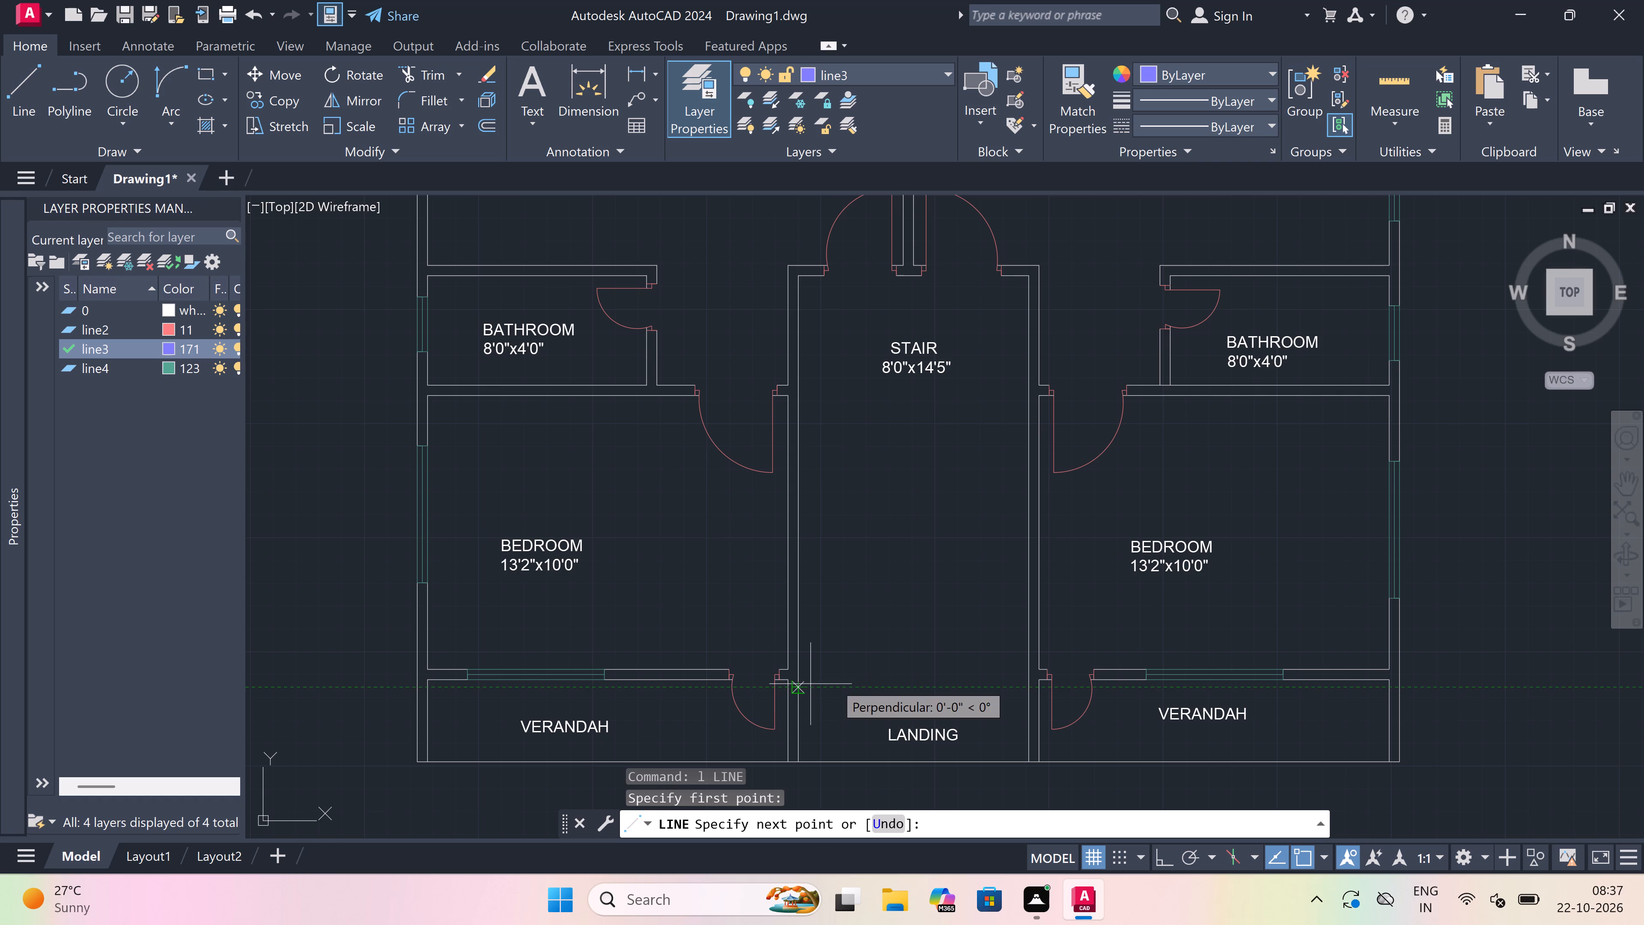
{"action": "left_click", "coordinate": [1026, 690]}
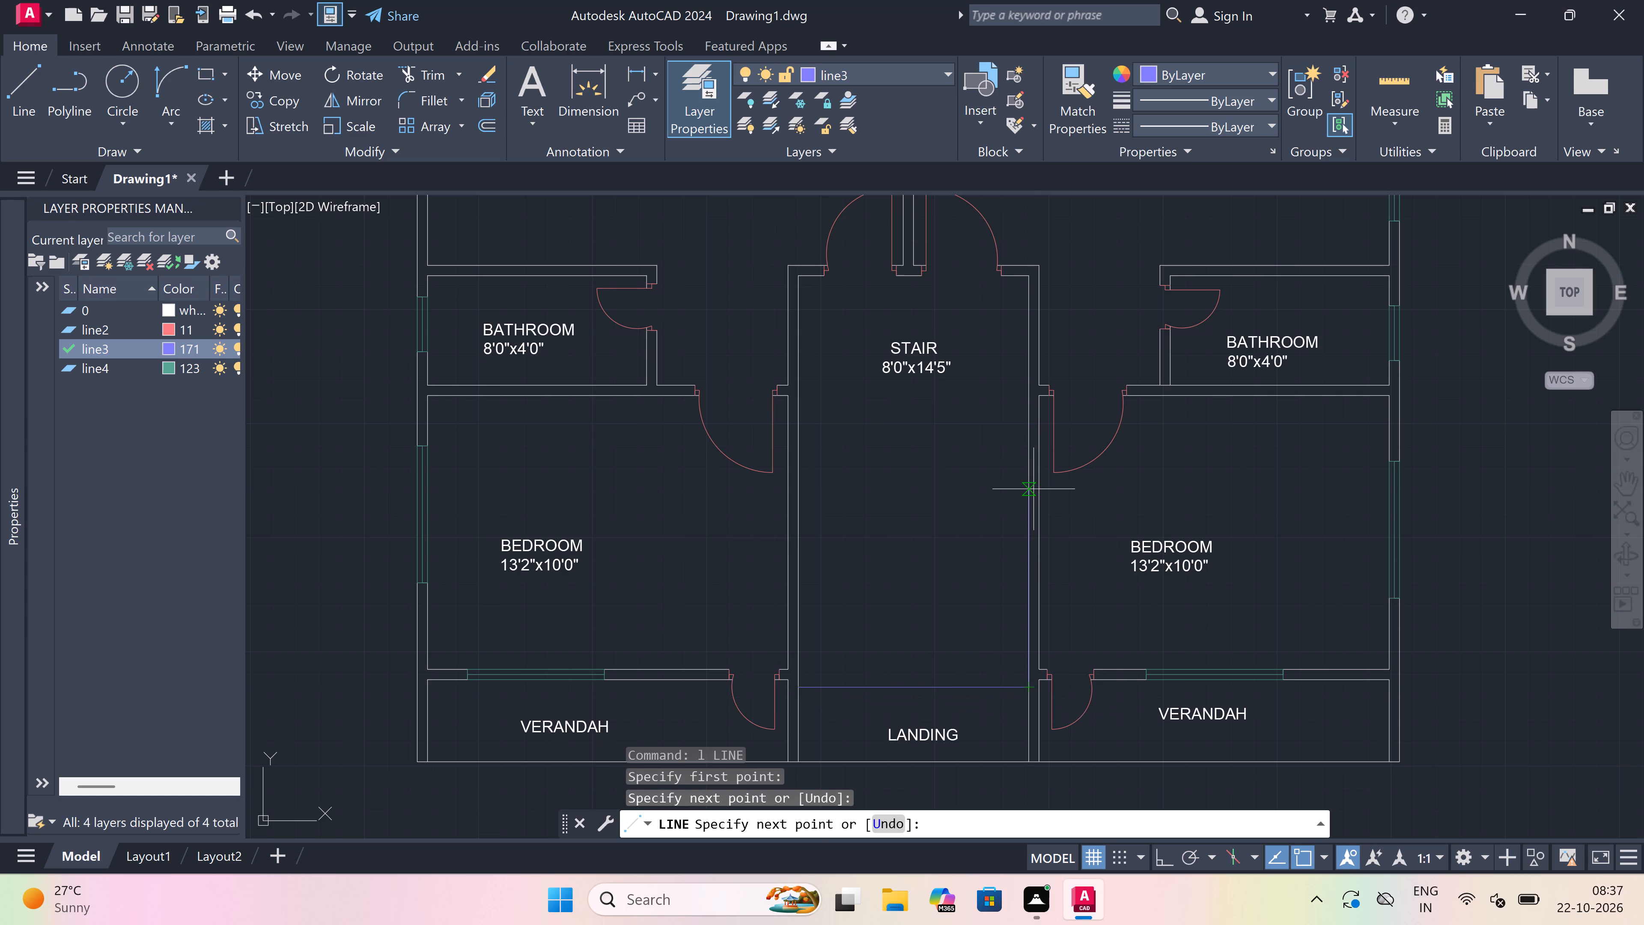
{"action": "key", "text": "Escape"}
Draw a vertical centre line from the landing line's midpoint up to a point below the STAIR 8'0"x14'5" label.
{"action": "key", "text": "space"}
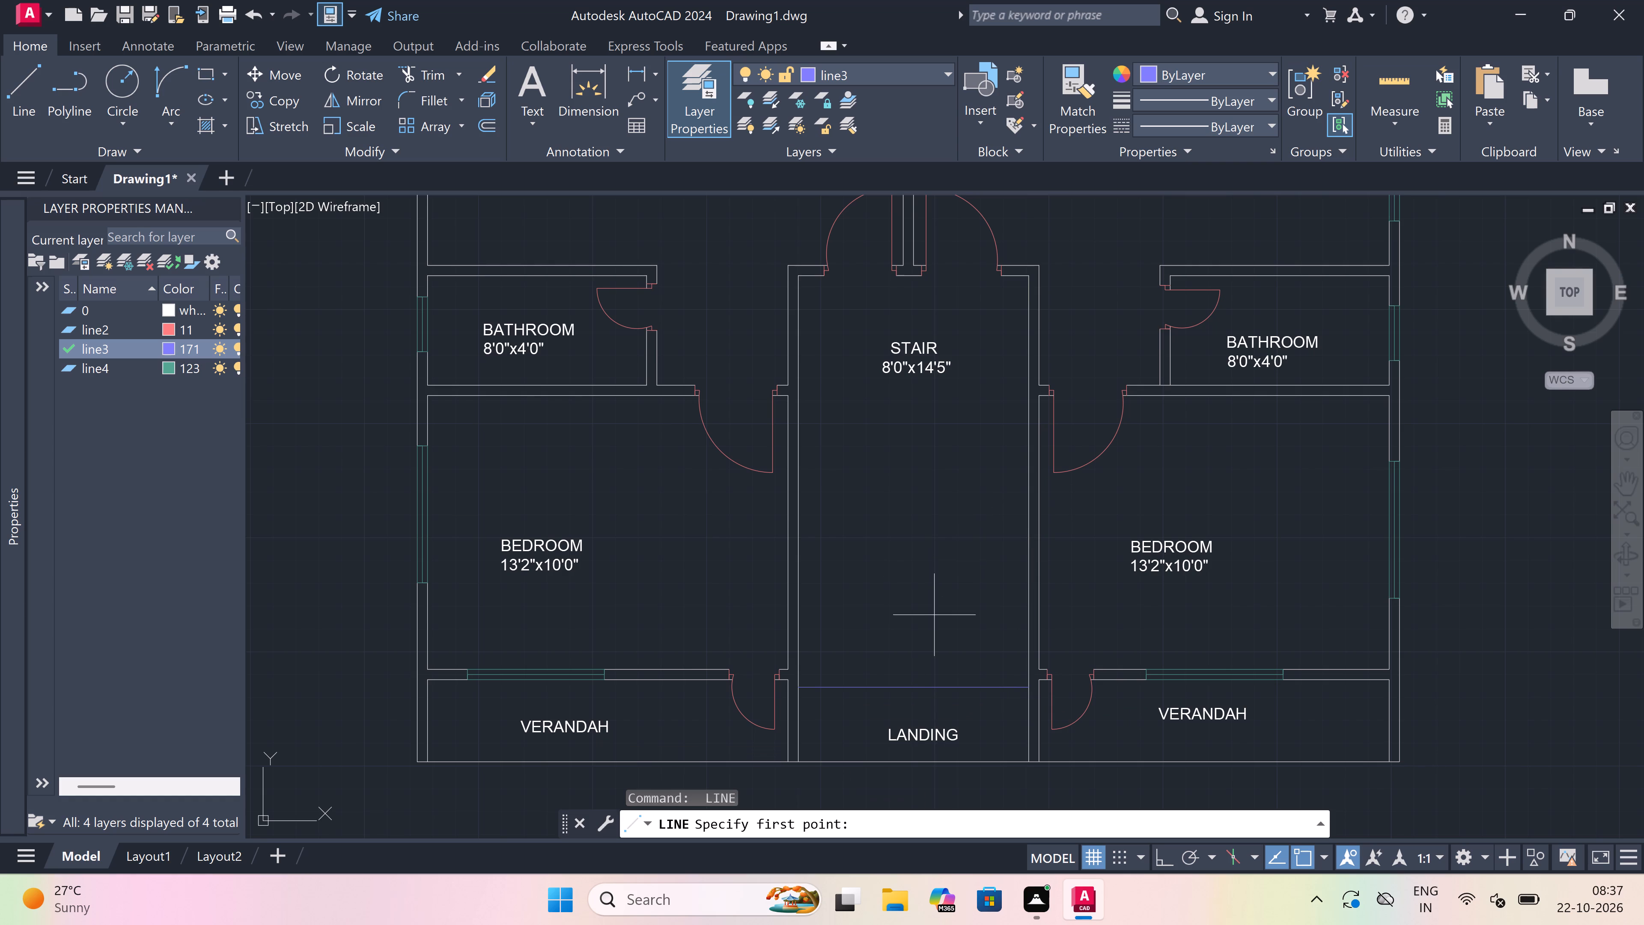
{"action": "left_click", "coordinate": [913, 688]}
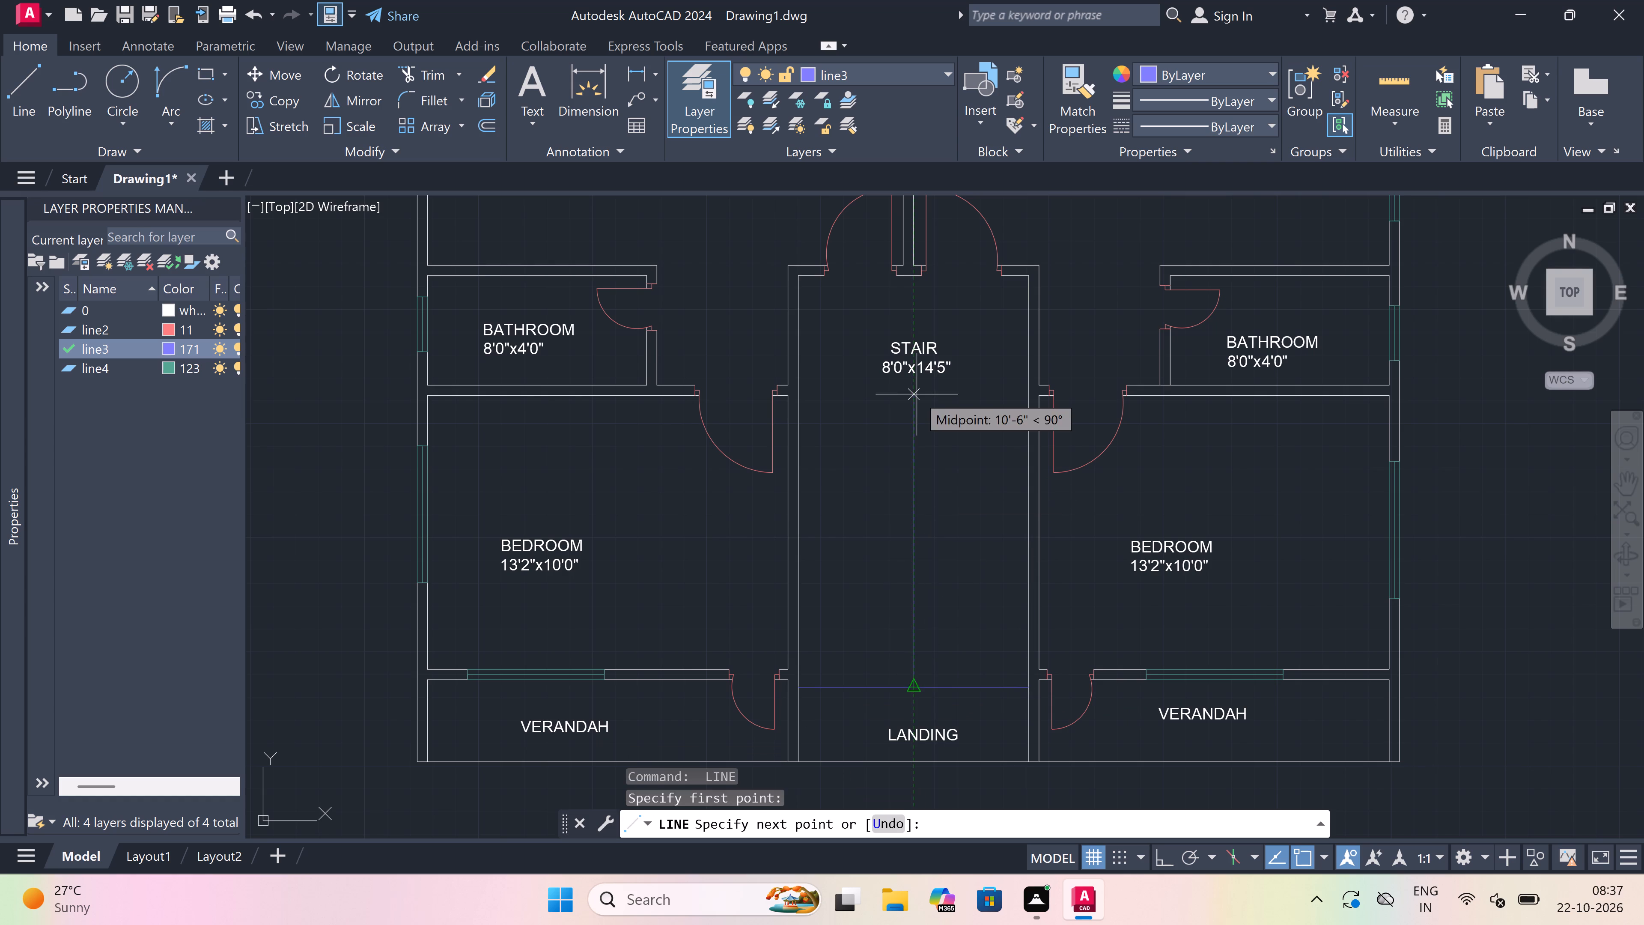
{"action": "left_click", "coordinate": [916, 426]}
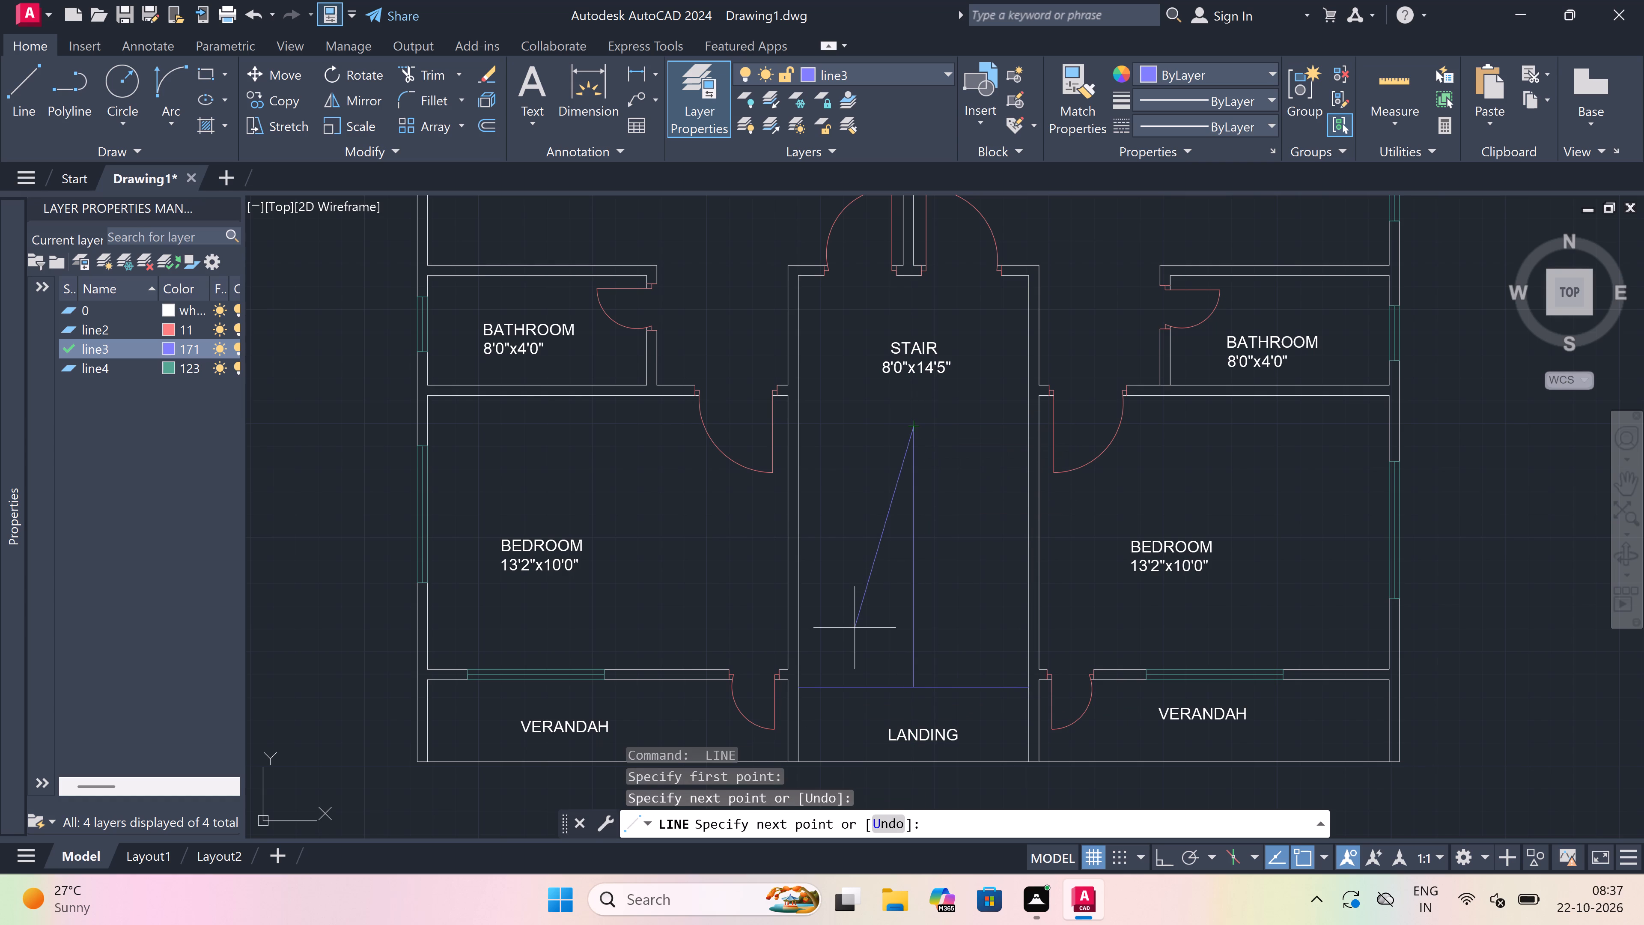
{"action": "key", "text": "Escape"}
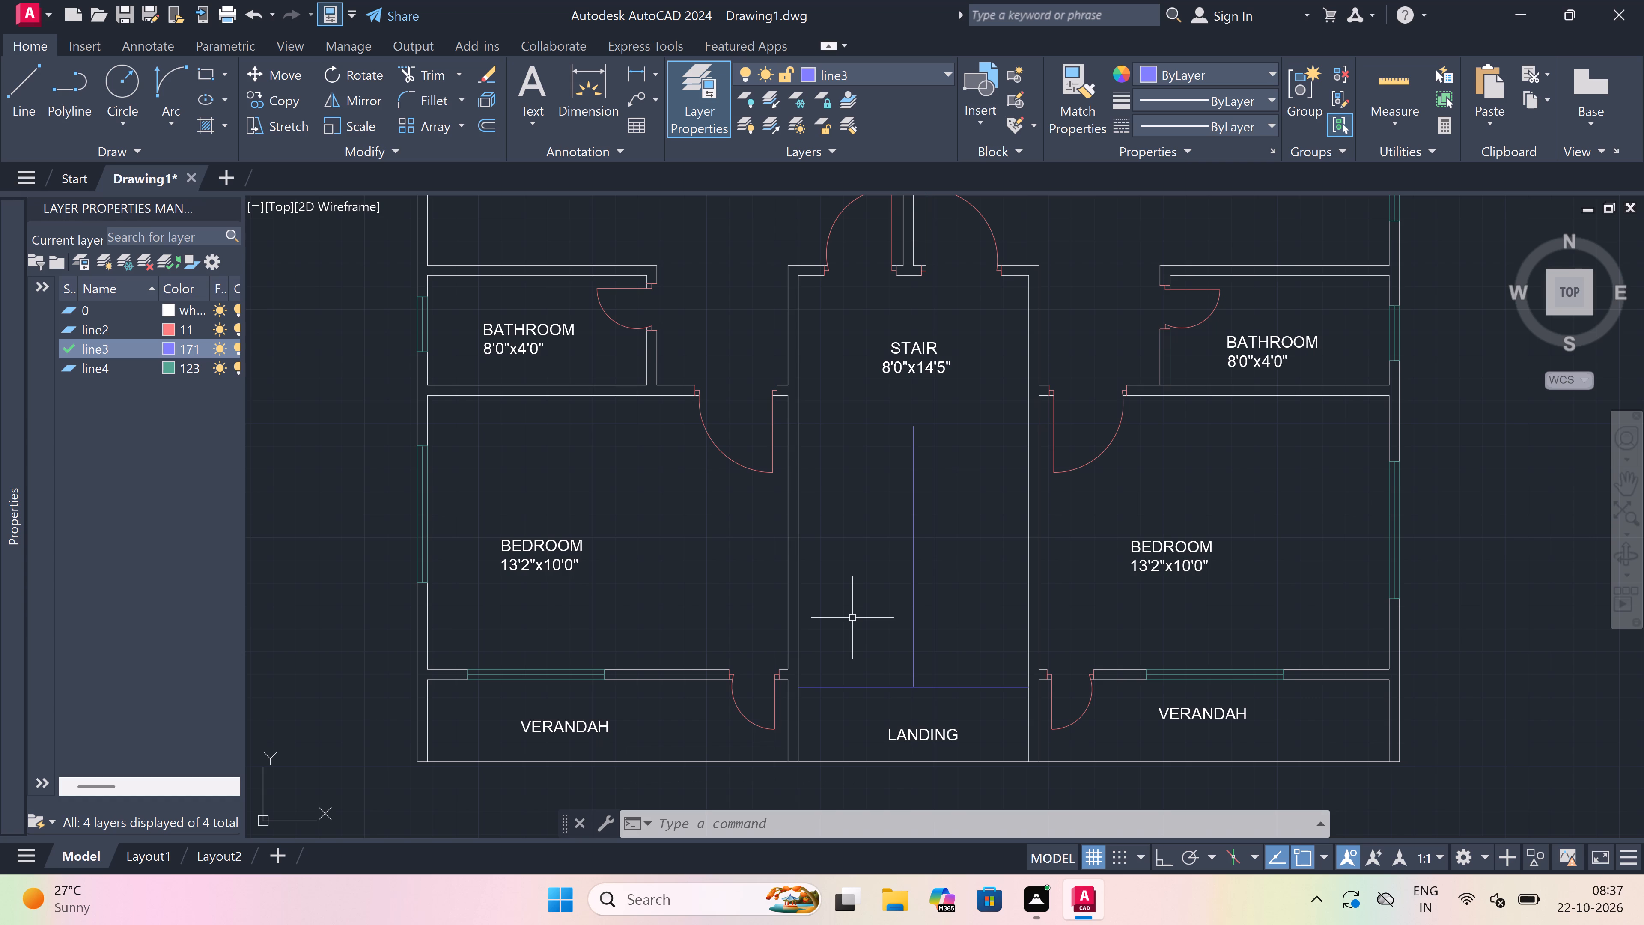
Offset the landing line upward 15 times at 8" spacing with the Multiple option, forming the stair treads.
{"action": "type", "text": "o"}
{"action": "key", "text": "space"}
{"action": "left_click", "coordinate": [856, 688]}
{"action": "left_click_drag", "start_coordinate": [857, 679], "coordinate": [856, 671]}
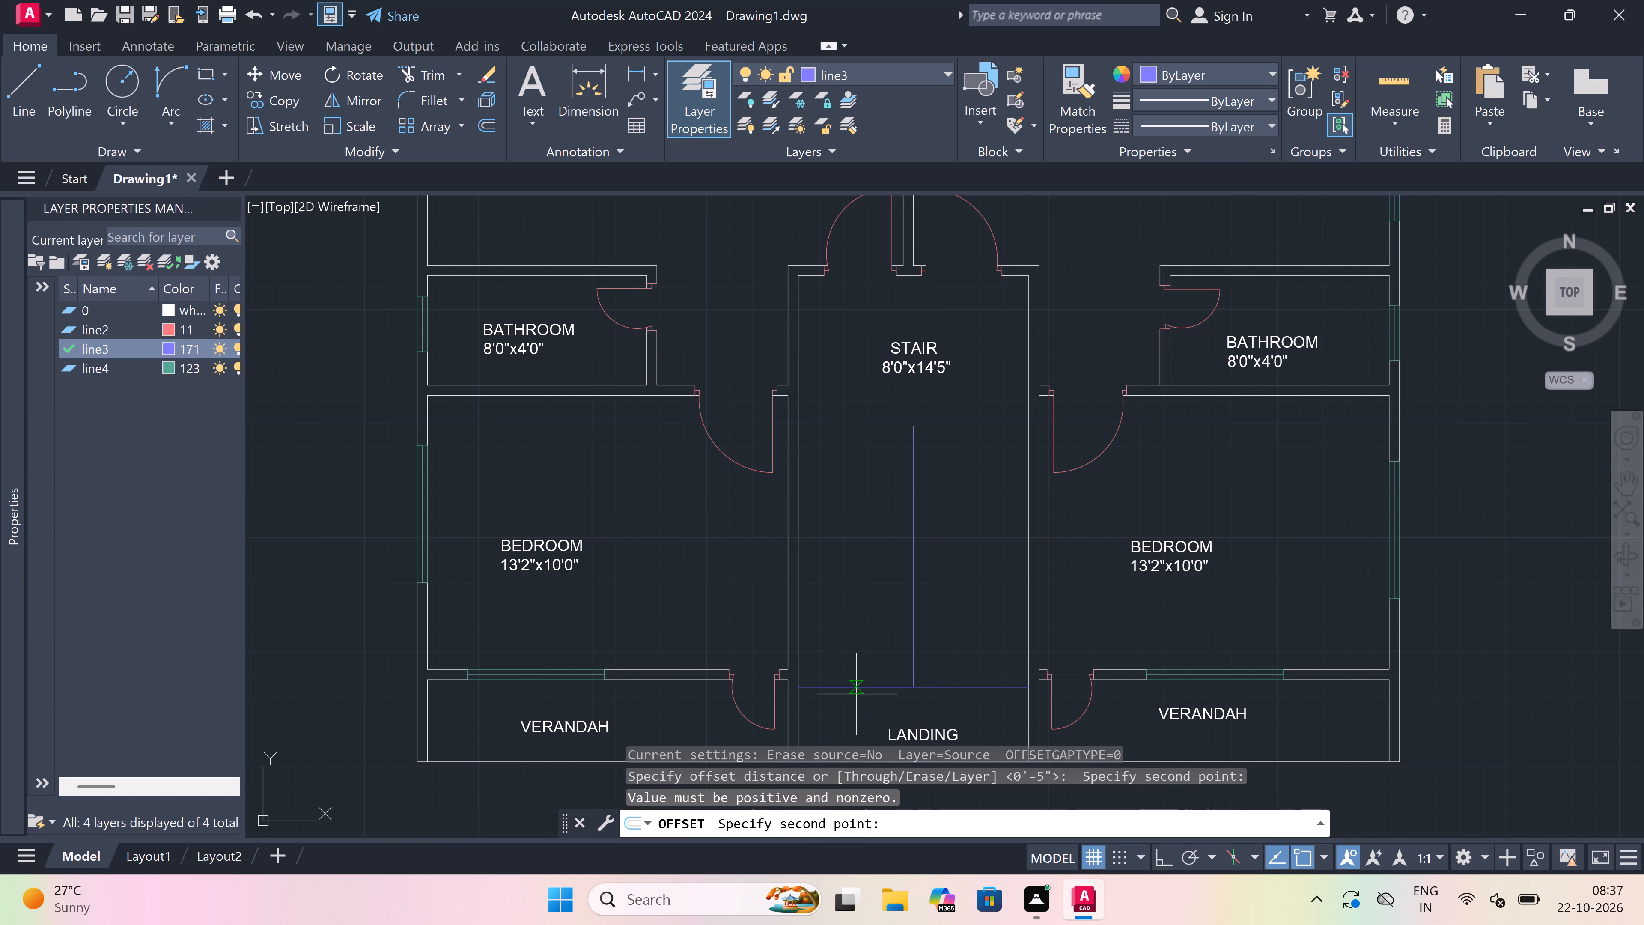
{"action": "left_click", "coordinate": [854, 692]}
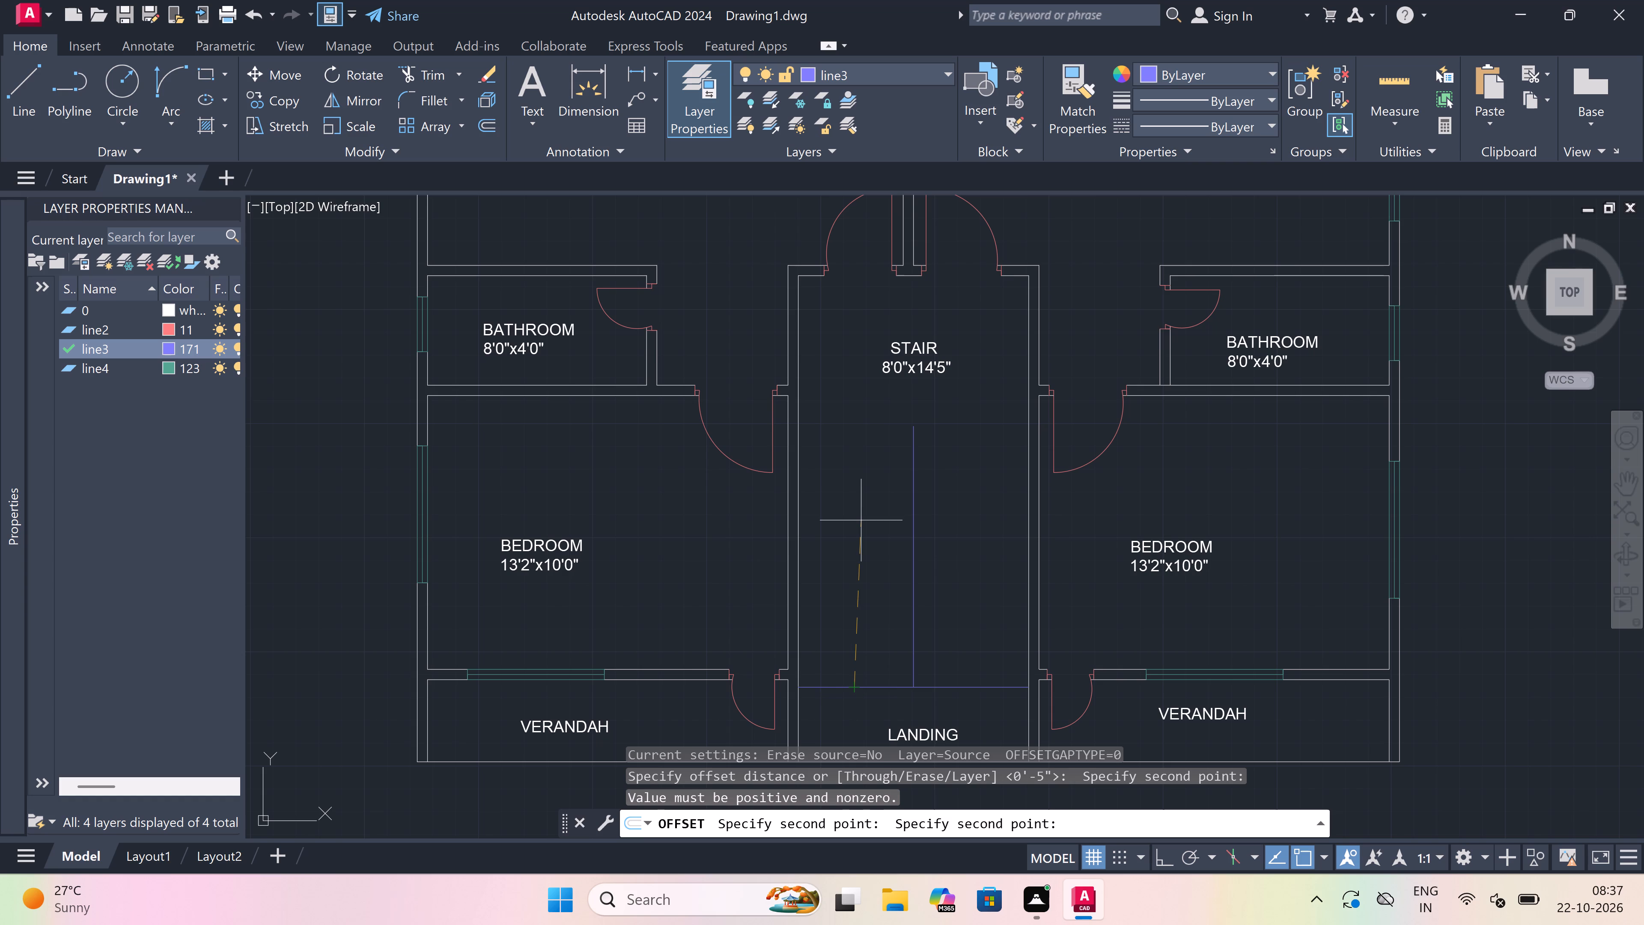
{"action": "key", "text": "8"}
{"action": "key", "text": "shift+quotedbl"}
{"action": "key", "text": "space"}
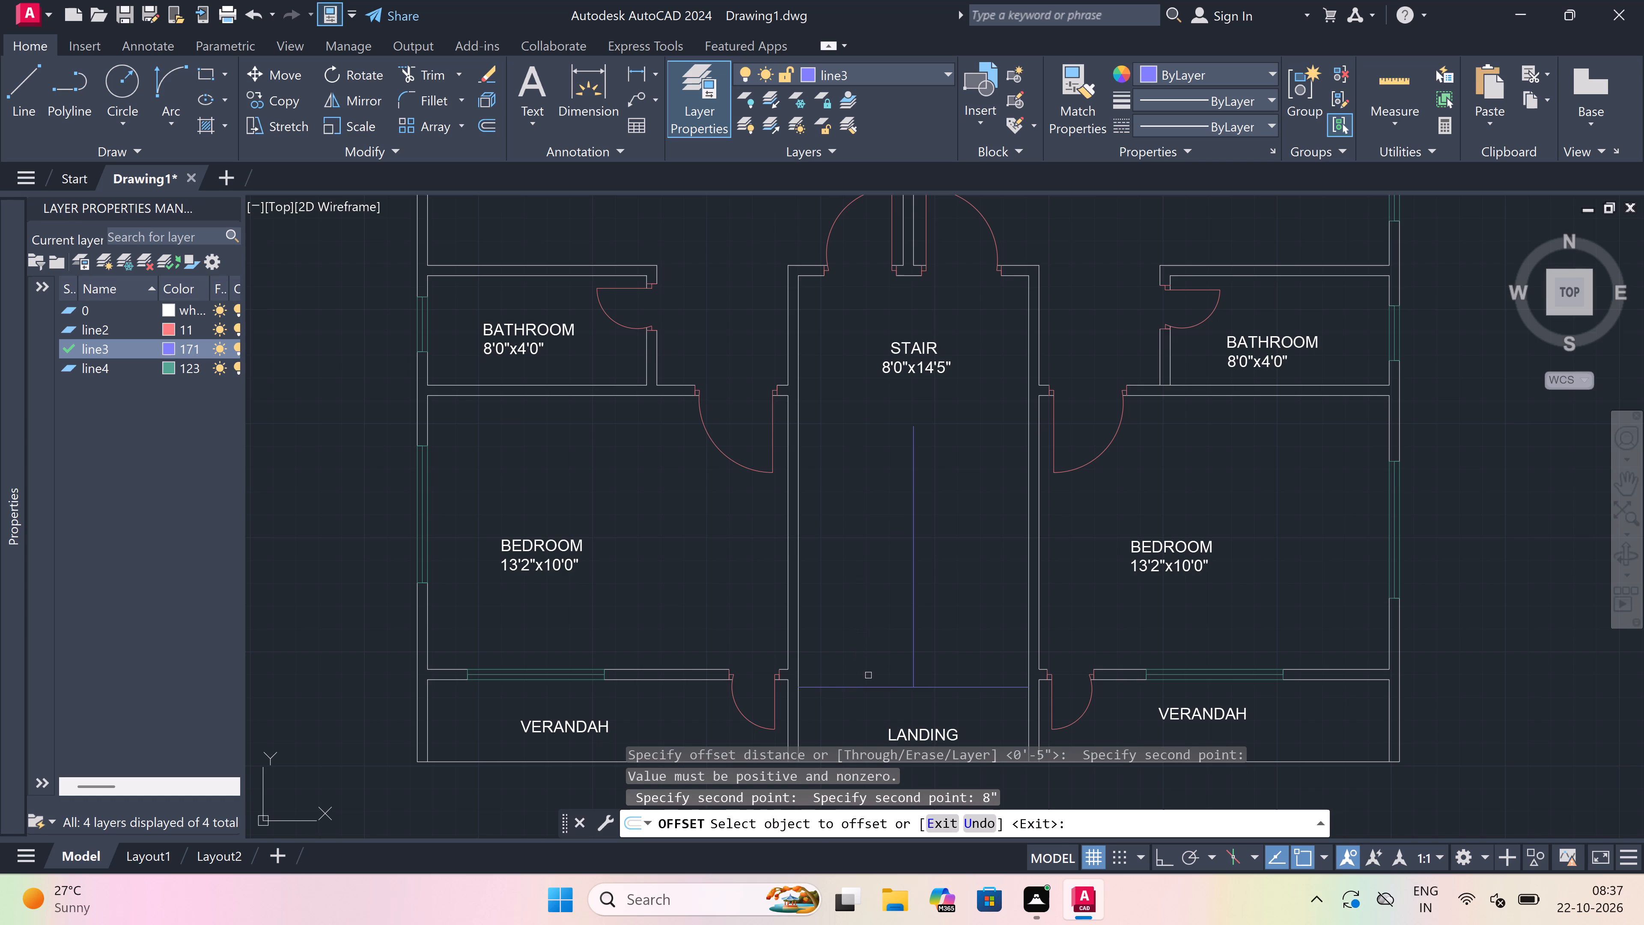
{"action": "left_click_drag", "start_coordinate": [870, 687], "coordinate": [870, 674]}
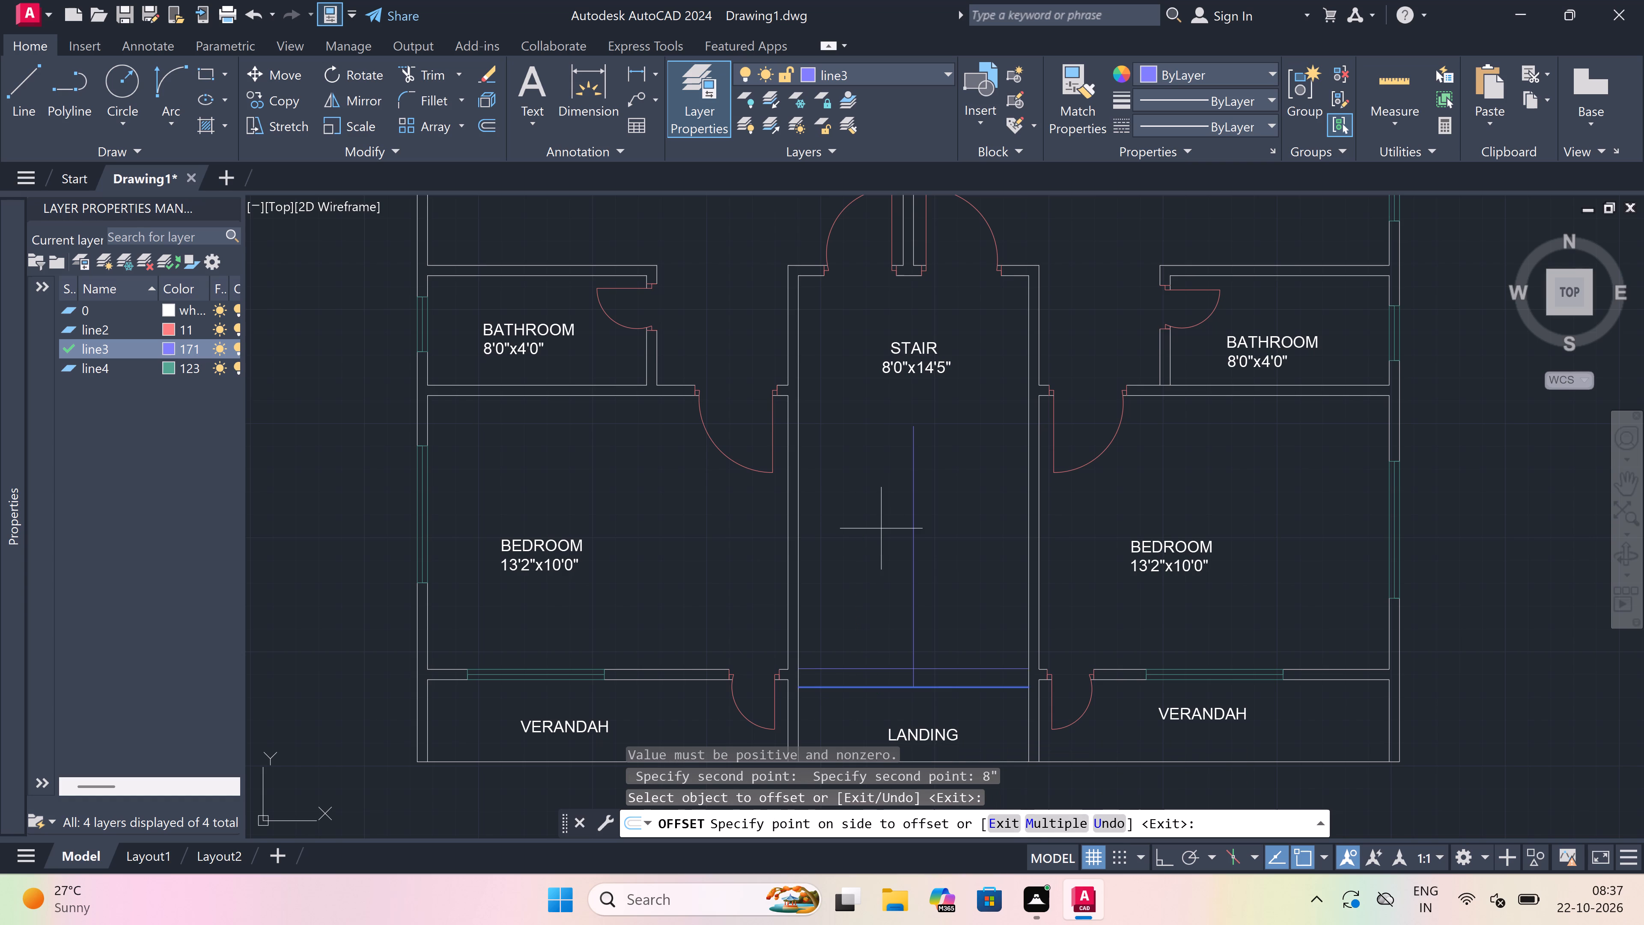
{"action": "left_click", "coordinate": [1053, 810]}
{"action": "left_click", "coordinate": [1052, 823]}
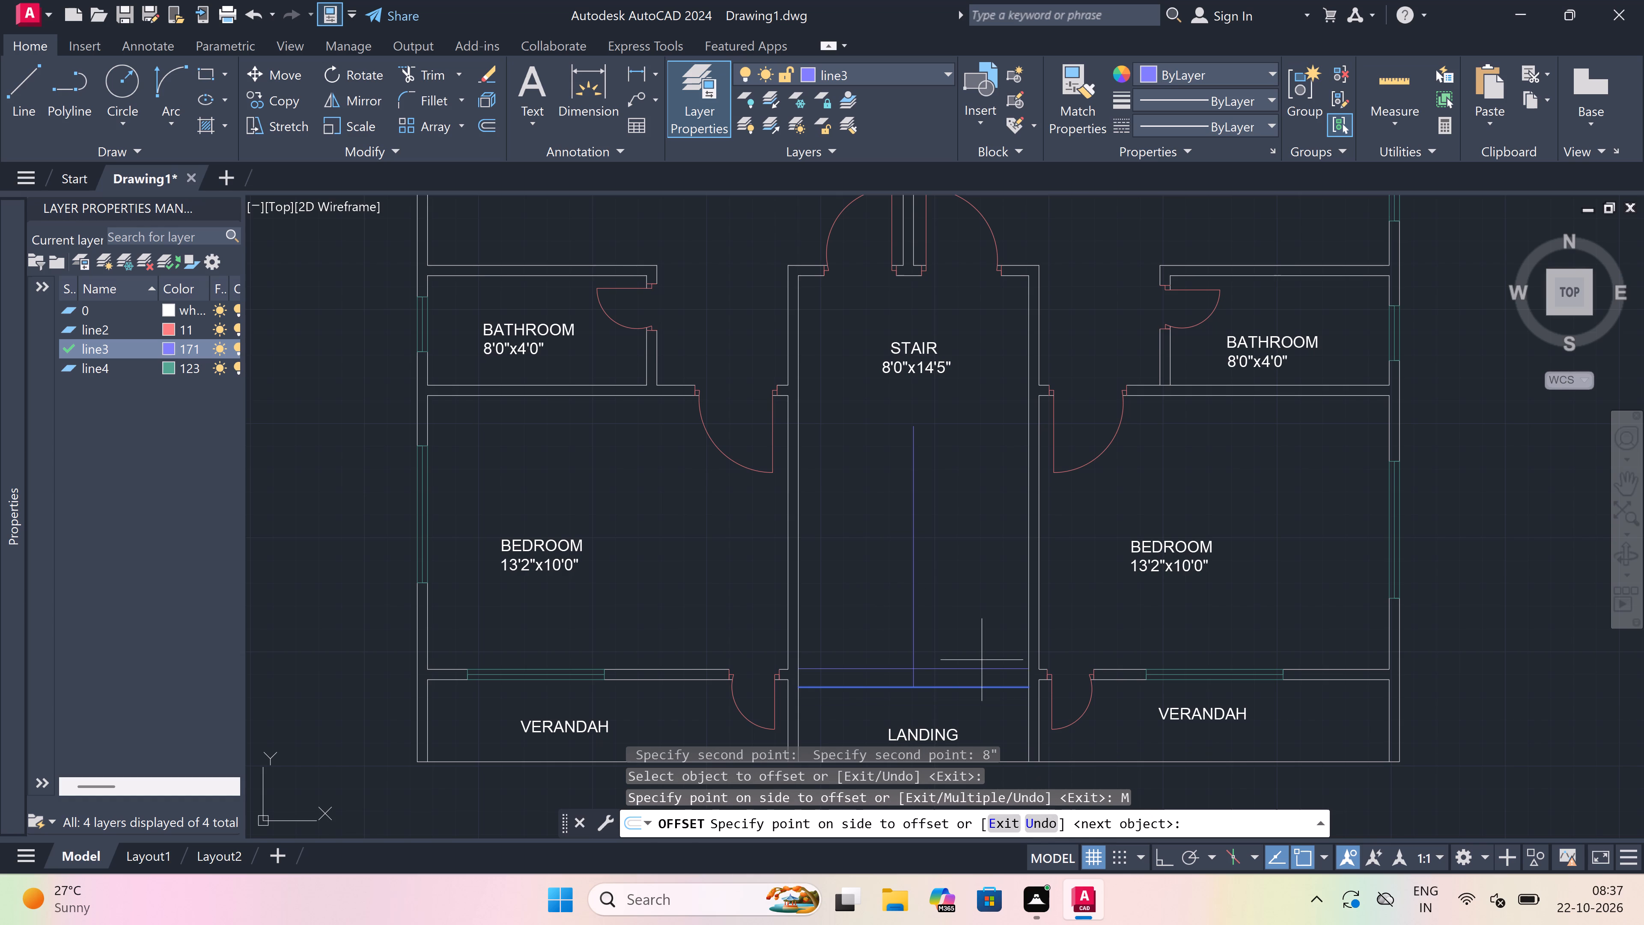
{"action": "left_click", "coordinate": [910, 508]}
{"action": "left_click_drag", "start_coordinate": [900, 492], "coordinate": [898, 487]}
{"action": "left_click", "coordinate": [877, 458]}
{"action": "double_click", "coordinate": [873, 444]}
{"action": "left_click", "coordinate": [872, 436]}
{"action": "triple_click", "coordinate": [871, 430]}
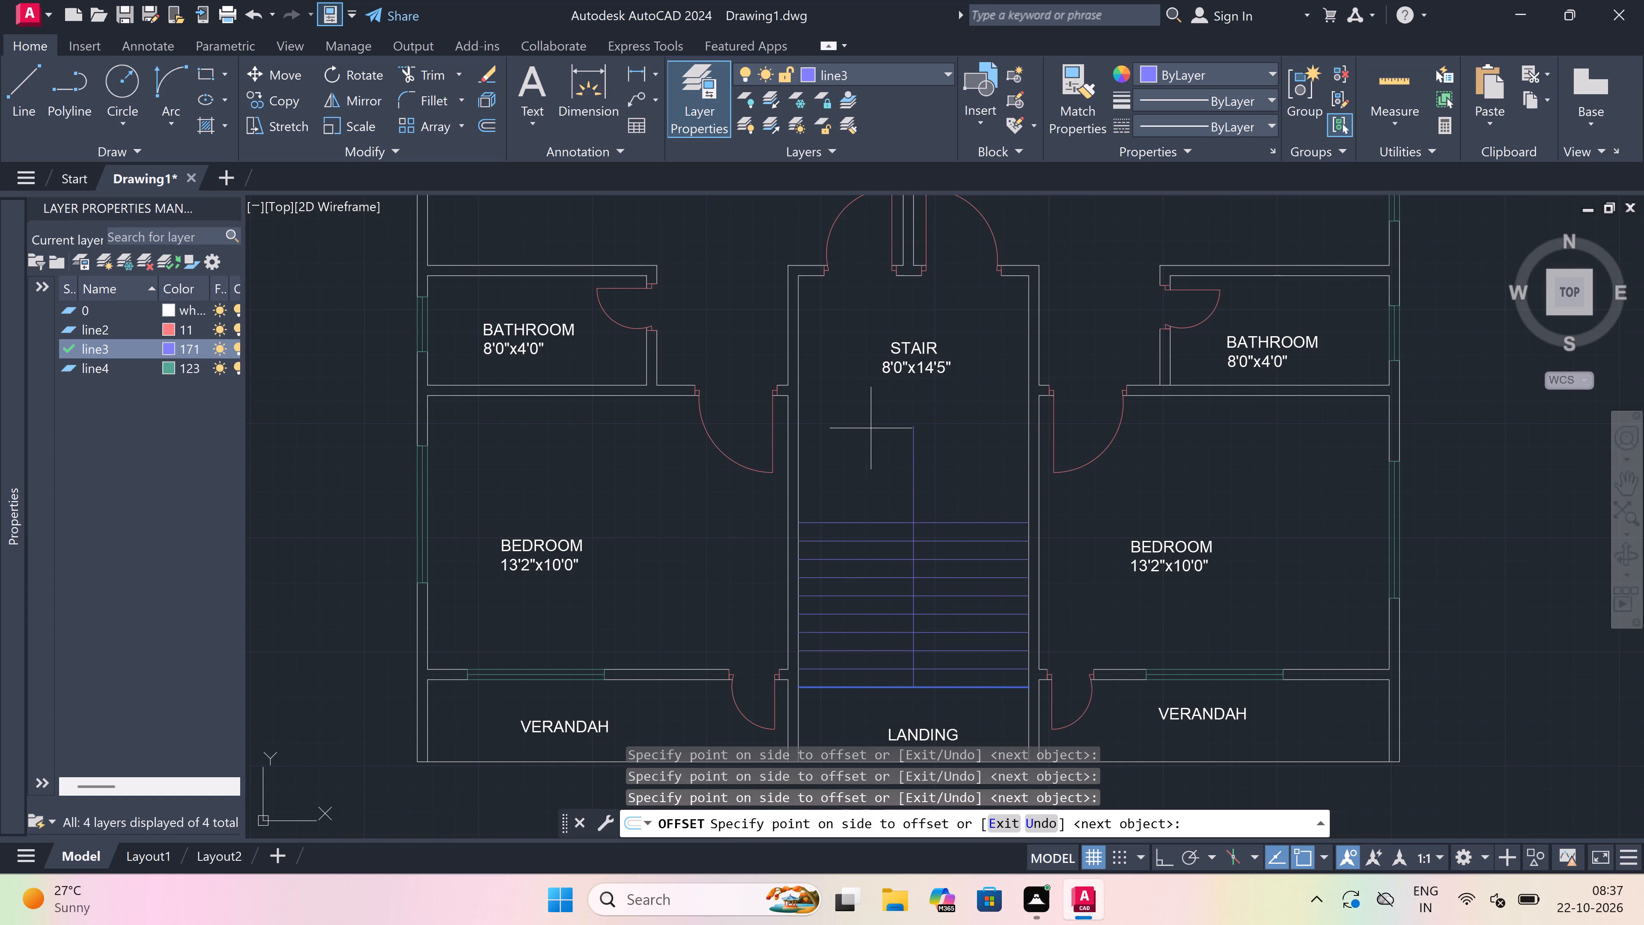
{"action": "triple_click", "coordinate": [871, 428]}
{"action": "triple_click", "coordinate": [871, 427]}
{"action": "double_click", "coordinate": [870, 421]}
{"action": "left_click", "coordinate": [866, 413]}
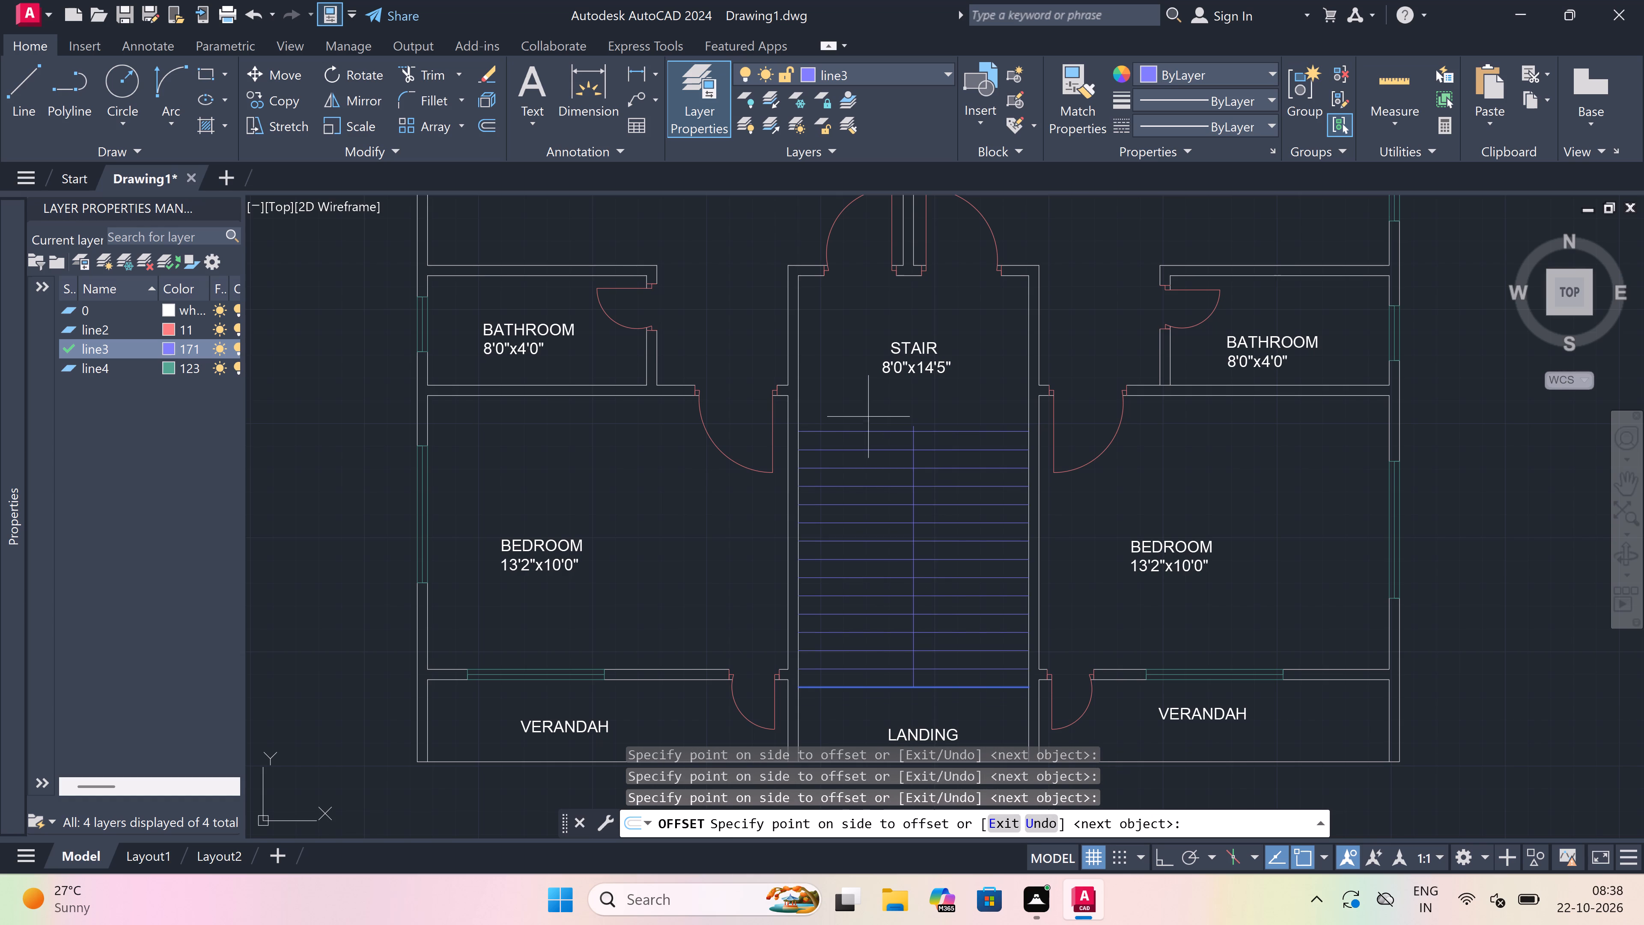
{"action": "left_click", "coordinate": [861, 408]}
{"action": "key", "text": "Escape"}
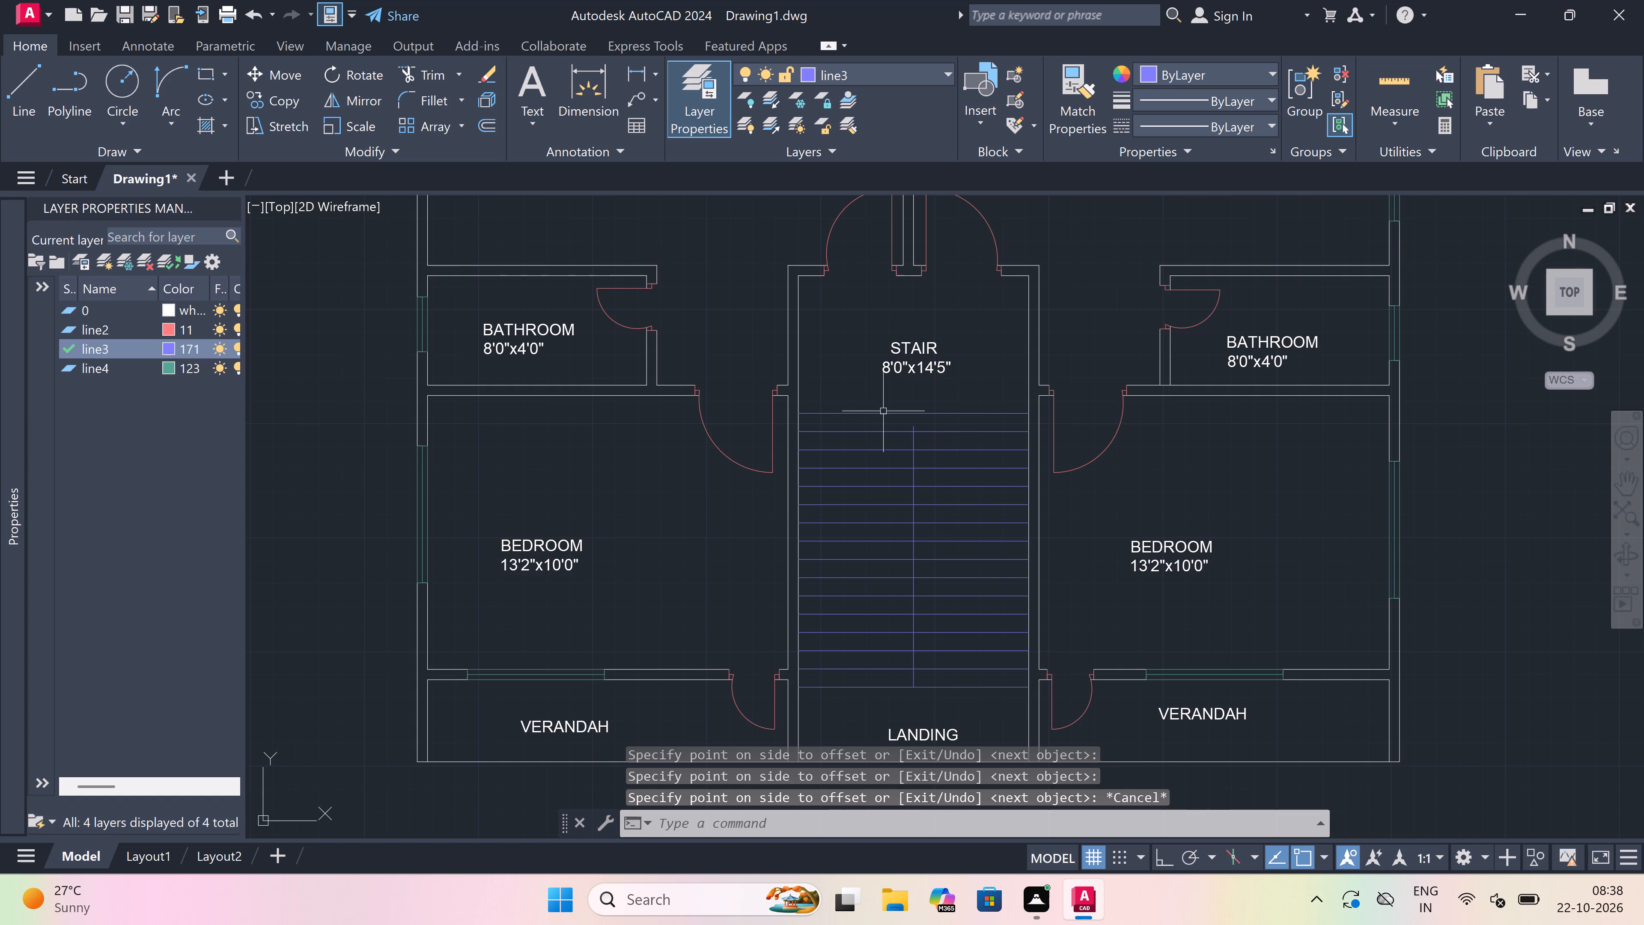
Extend the stair's vertical centre line up to the topmost tread line.
{"action": "scroll", "coordinate": [945, 413], "scroll_direction": "up", "scroll_amount": 3}
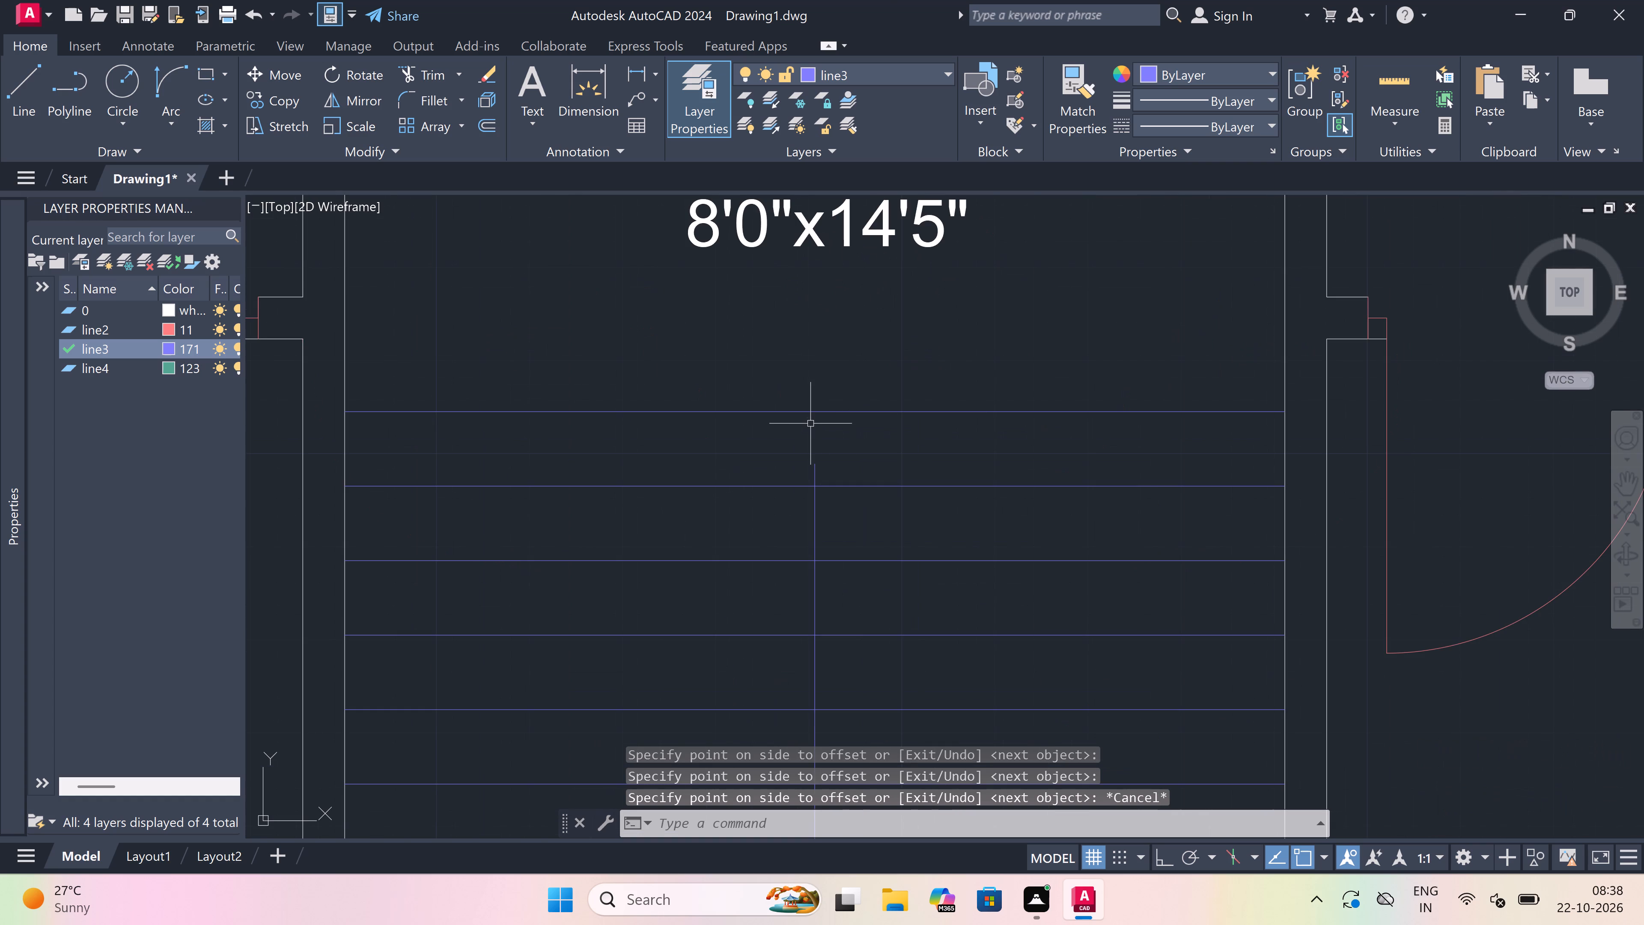
{"action": "type", "text": "ex"}
{"action": "key", "text": "space"}
{"action": "scroll", "coordinate": [818, 467], "scroll_direction": "up", "scroll_amount": 2}
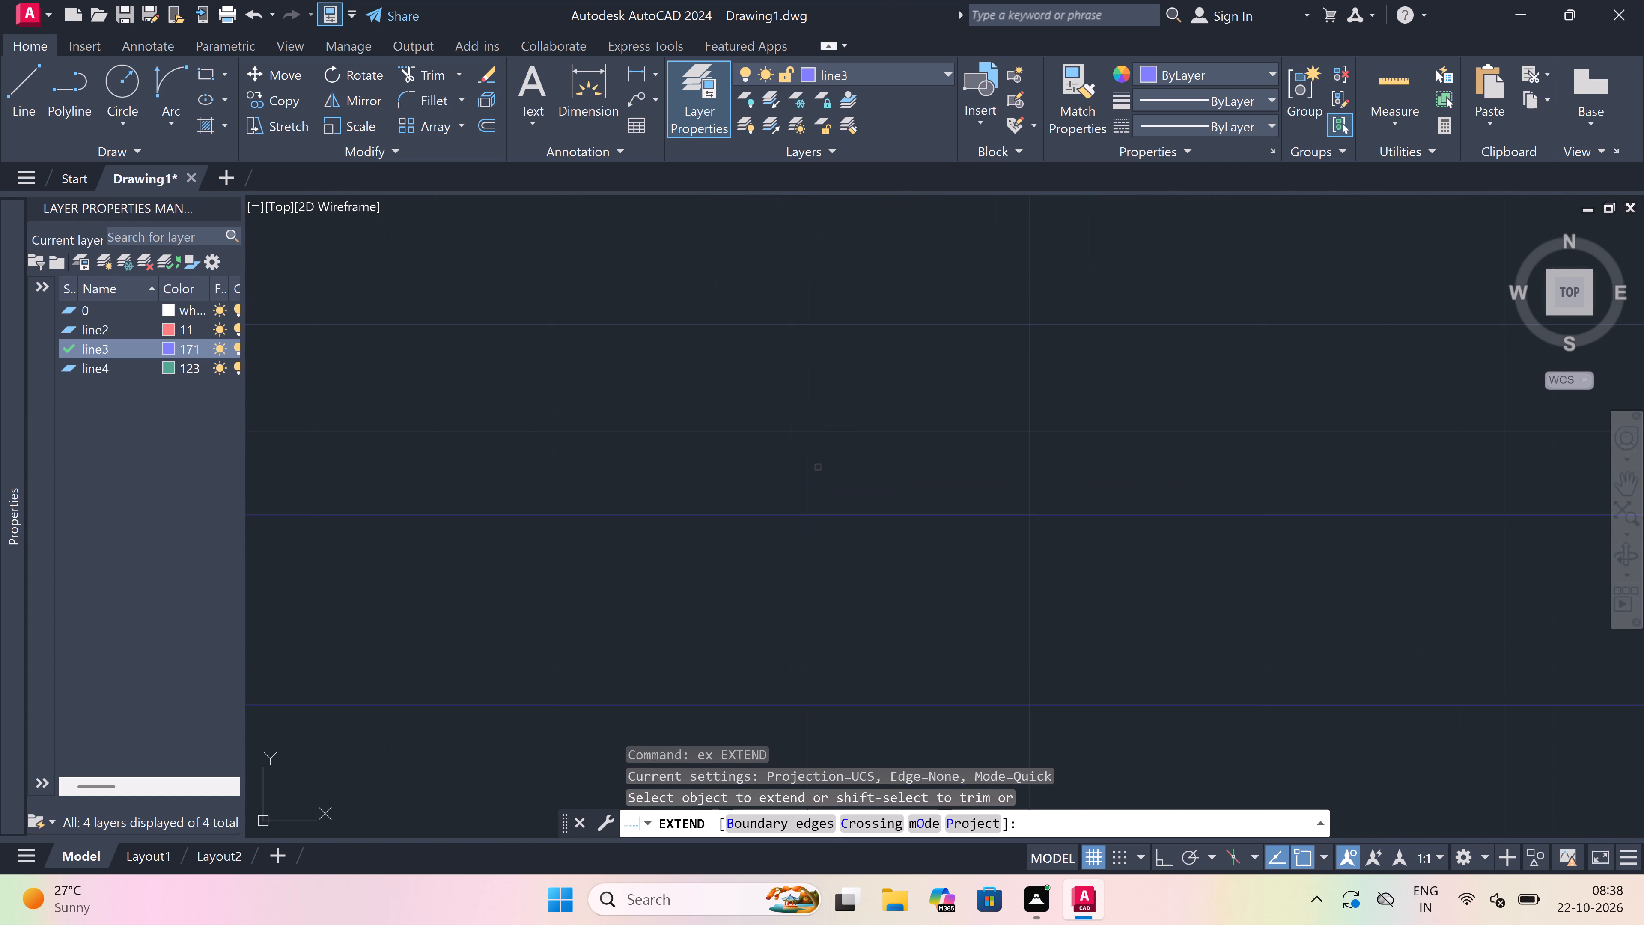
{"action": "left_click", "coordinate": [818, 480]}
{"action": "double_click", "coordinate": [644, 444]}
{"action": "key", "text": "Escape"}
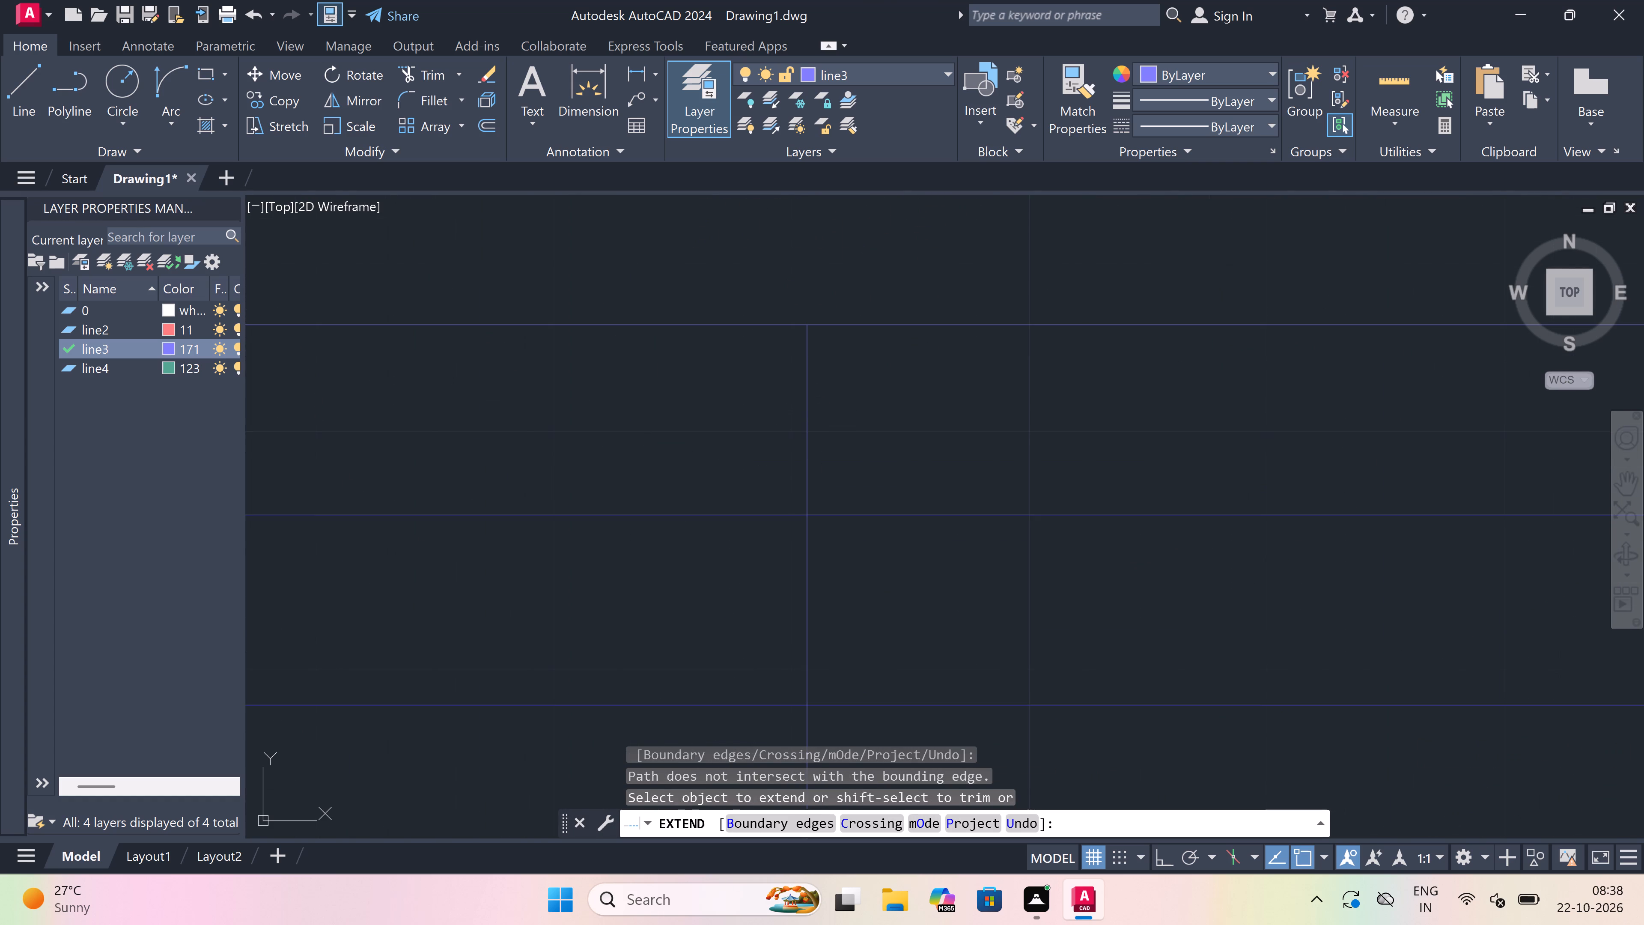
{"action": "scroll", "coordinate": [809, 418], "scroll_direction": "down", "scroll_amount": 5}
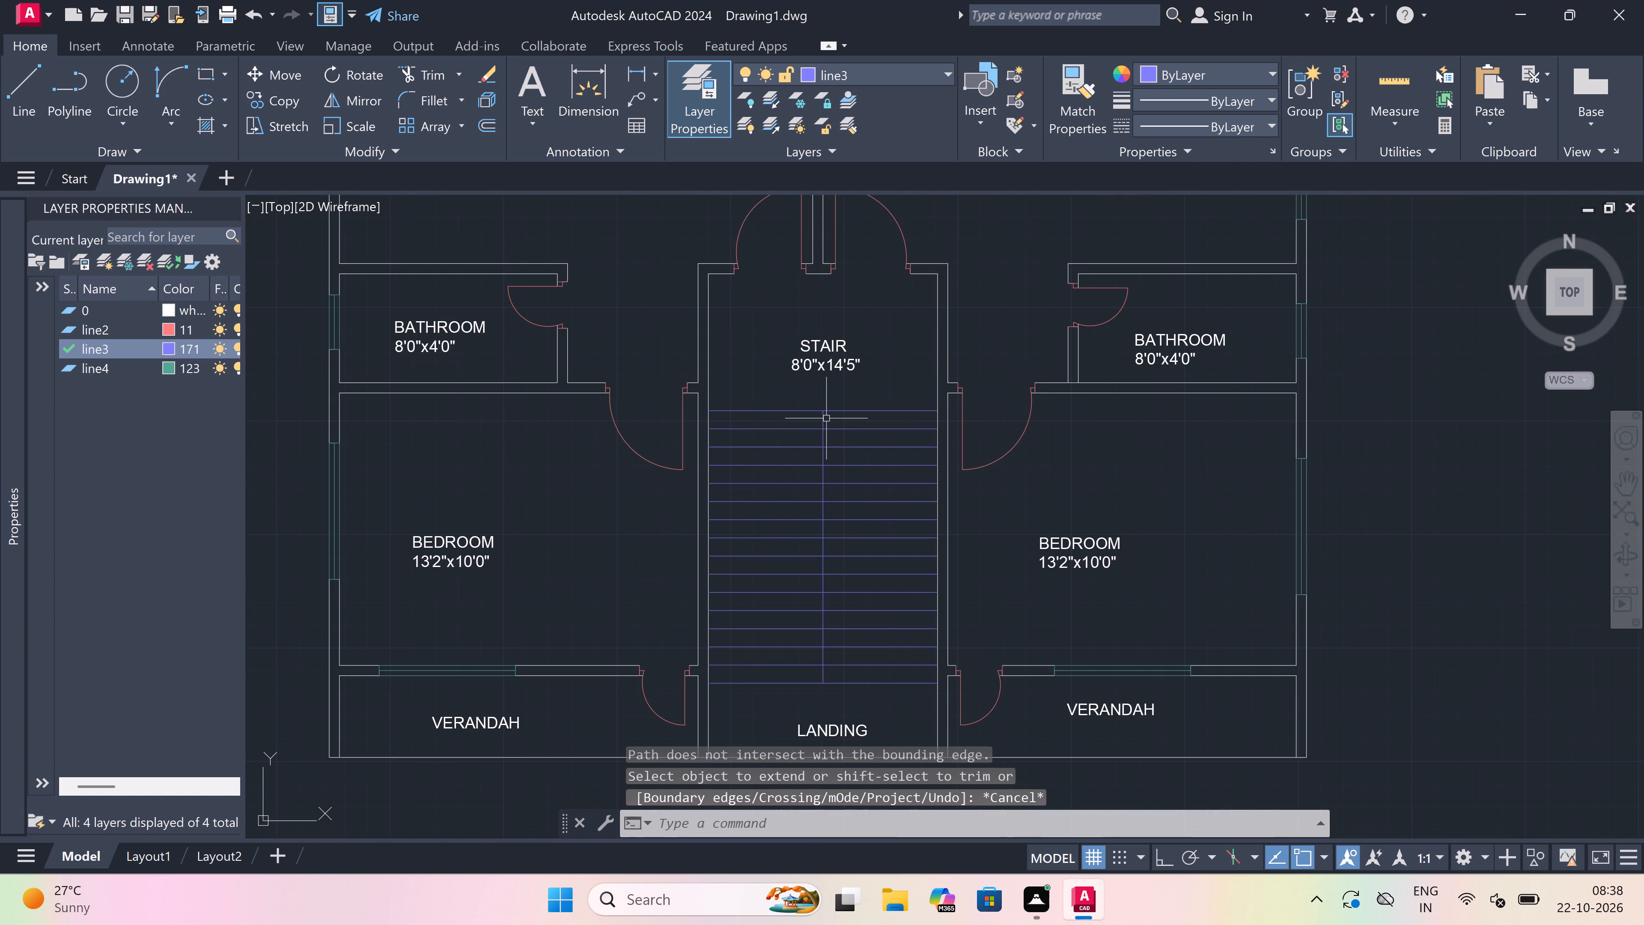
Draw the U-shaped stair direction line from beside the STAIR label down one flight, about 4'9" across the landing, and partway up the other flight.
{"action": "key", "text": "l"}
{"action": "key", "text": "space"}
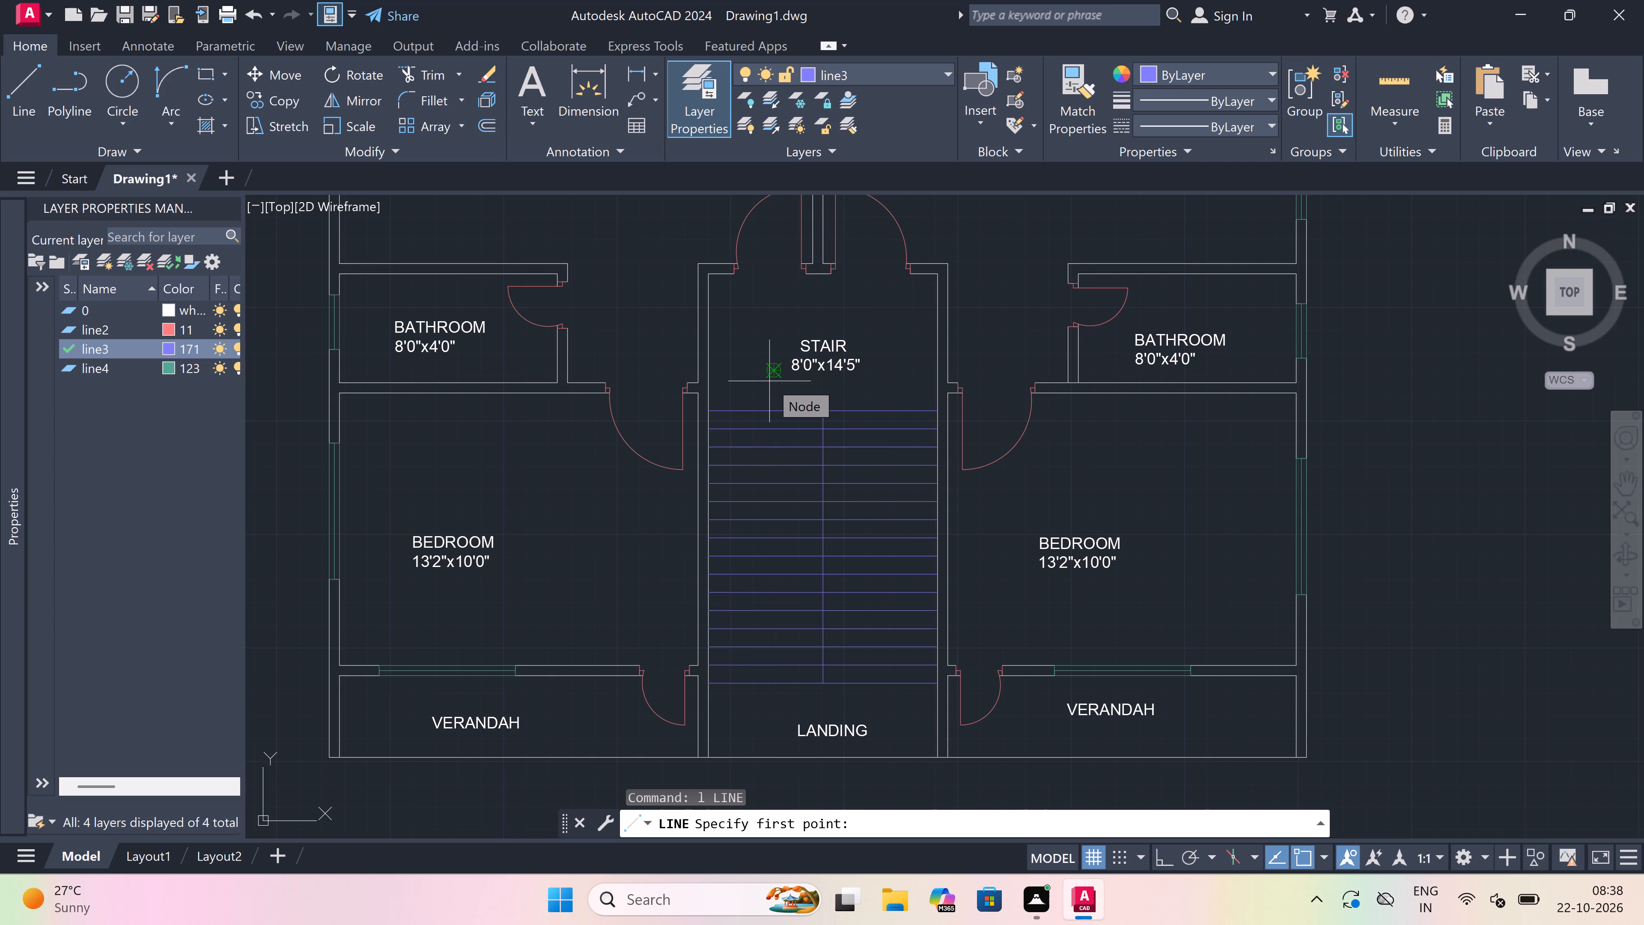
{"action": "scroll", "coordinate": [761, 378], "scroll_direction": "up", "scroll_amount": 1}
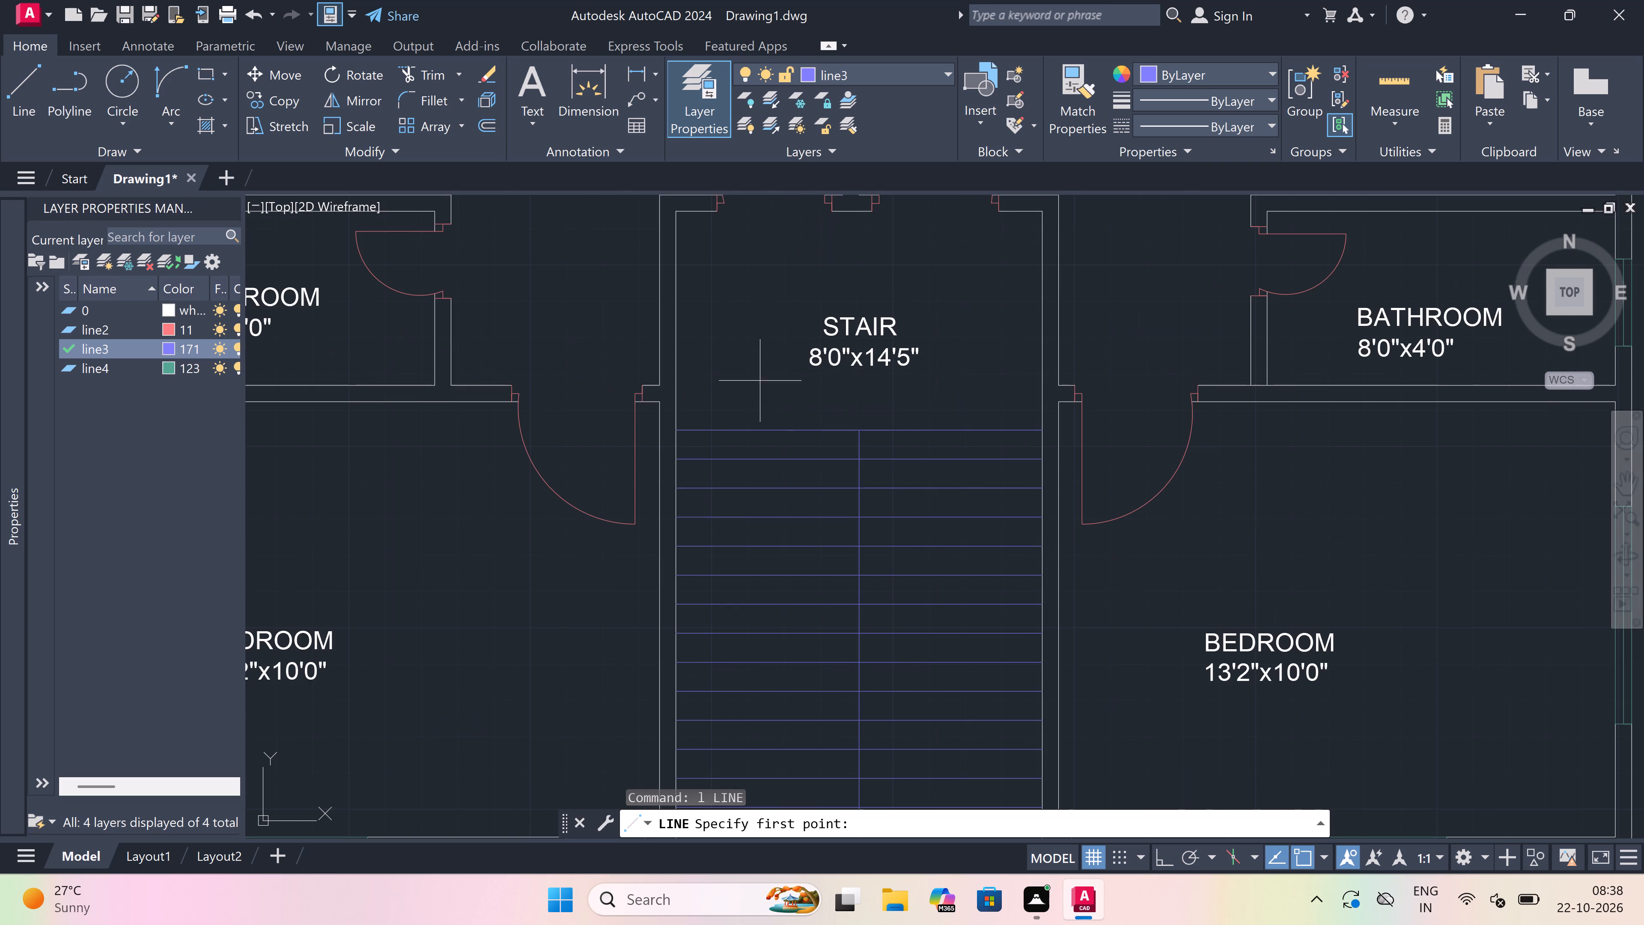
{"action": "left_click", "coordinate": [757, 386]}
{"action": "scroll", "coordinate": [745, 603], "scroll_direction": "down", "scroll_amount": 3}
{"action": "scroll", "coordinate": [751, 664], "scroll_direction": "up", "scroll_amount": 1}
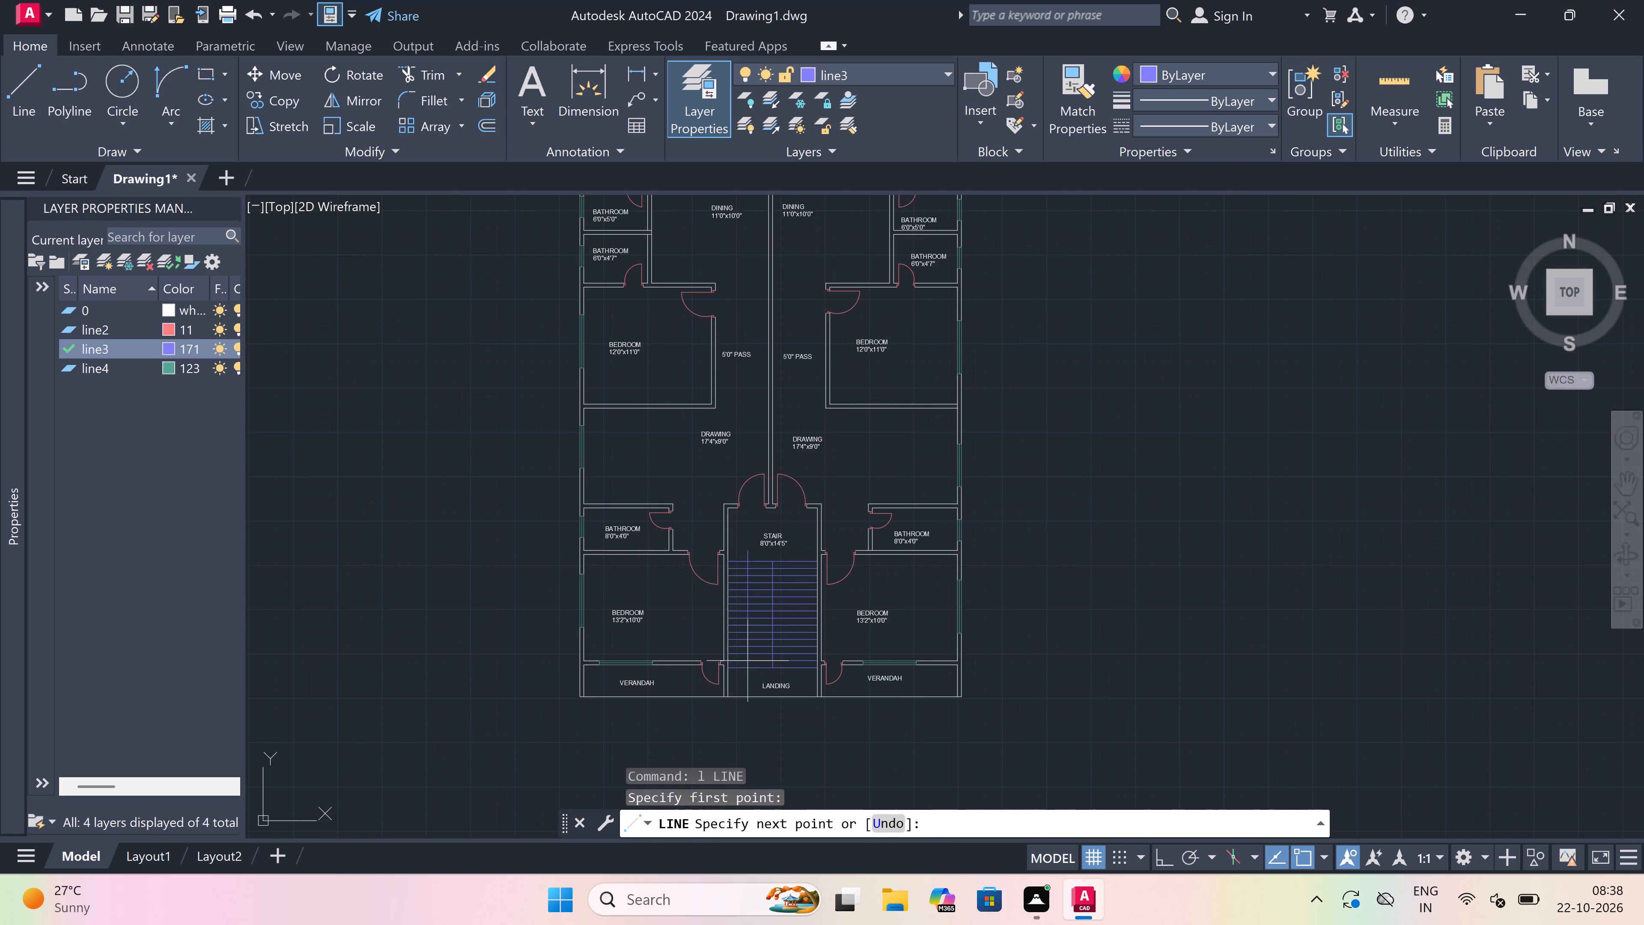
{"action": "scroll", "coordinate": [751, 664], "scroll_direction": "up", "scroll_amount": 2}
{"action": "key", "text": "F8"}
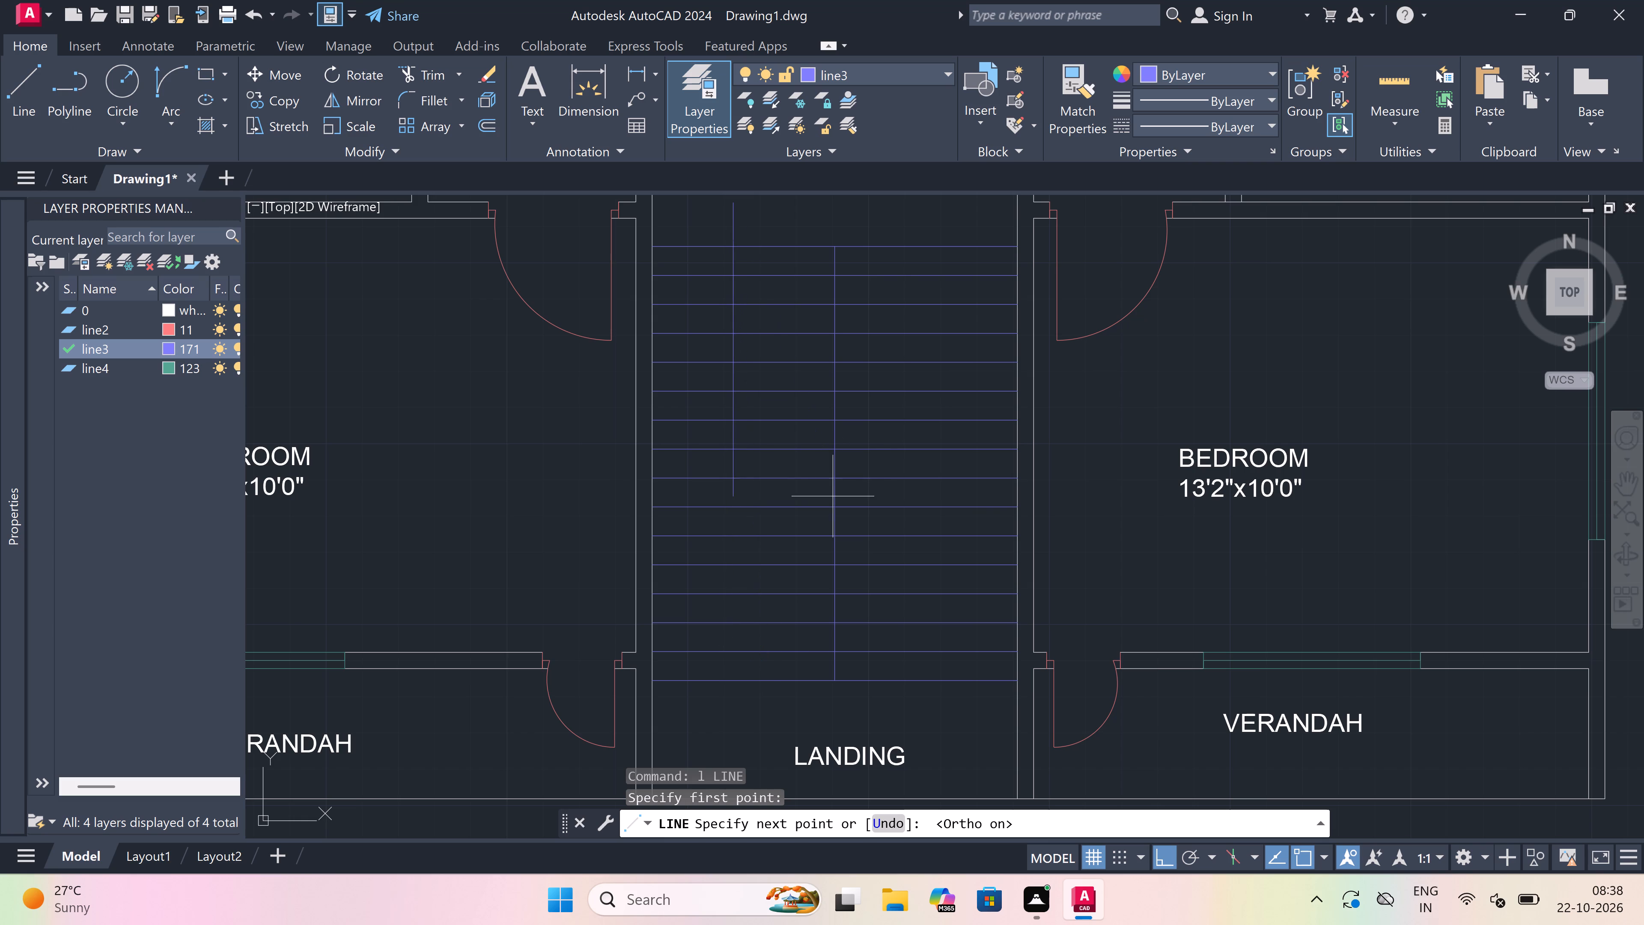
{"action": "left_click", "coordinate": [746, 726]}
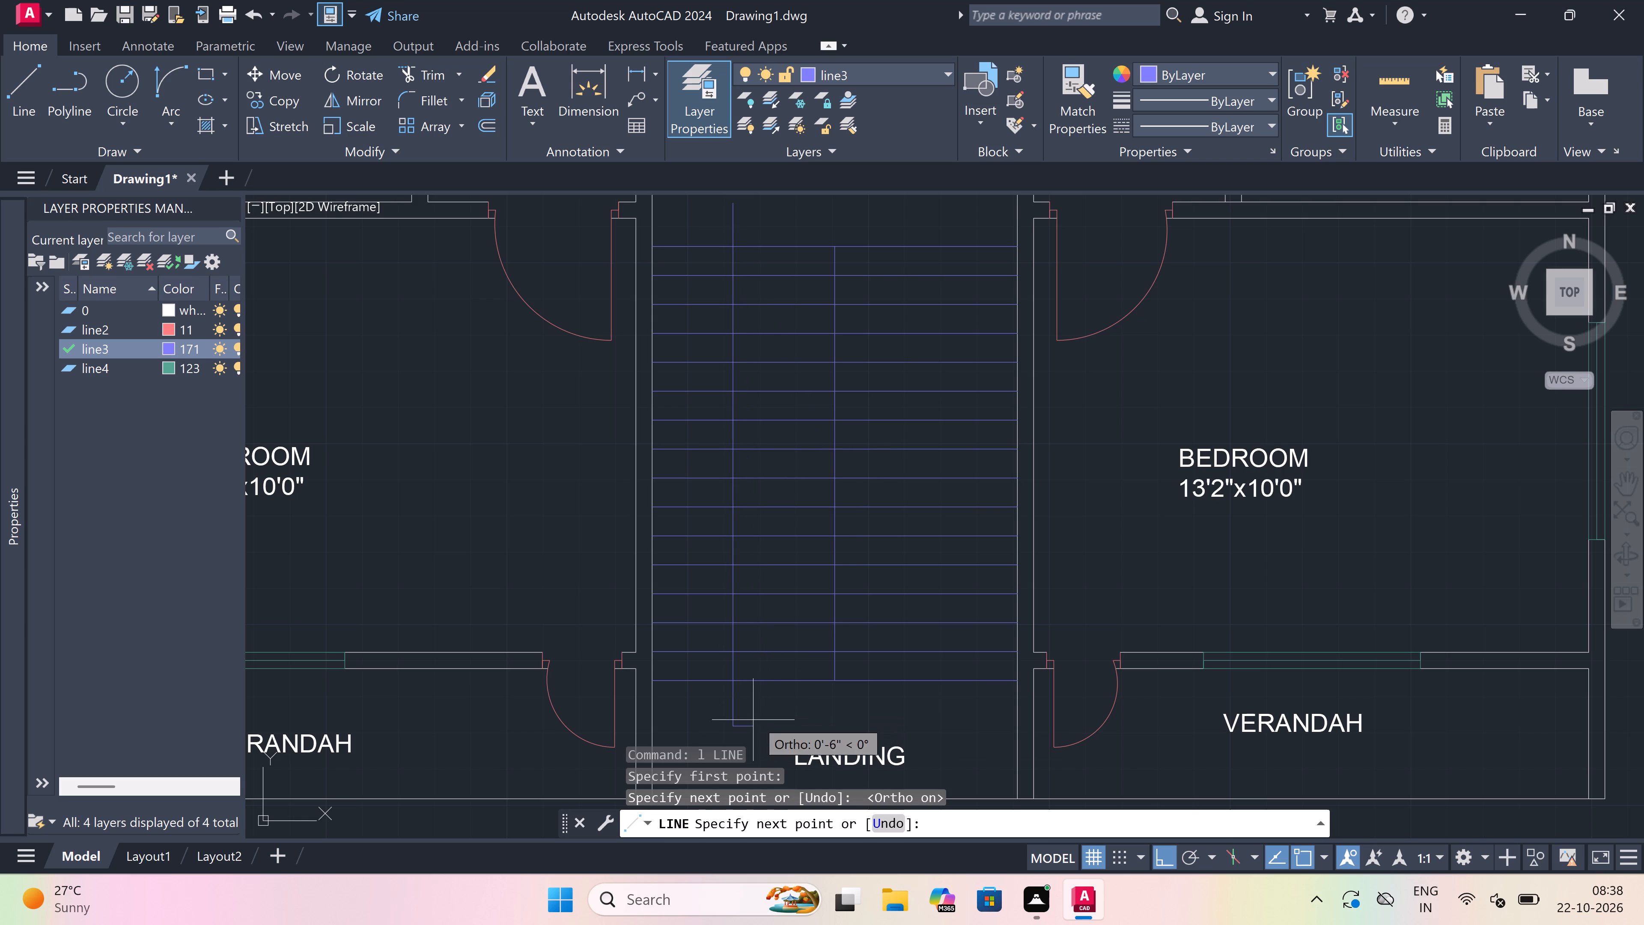
{"action": "left_click", "coordinate": [935, 721]}
{"action": "left_click", "coordinate": [938, 508]}
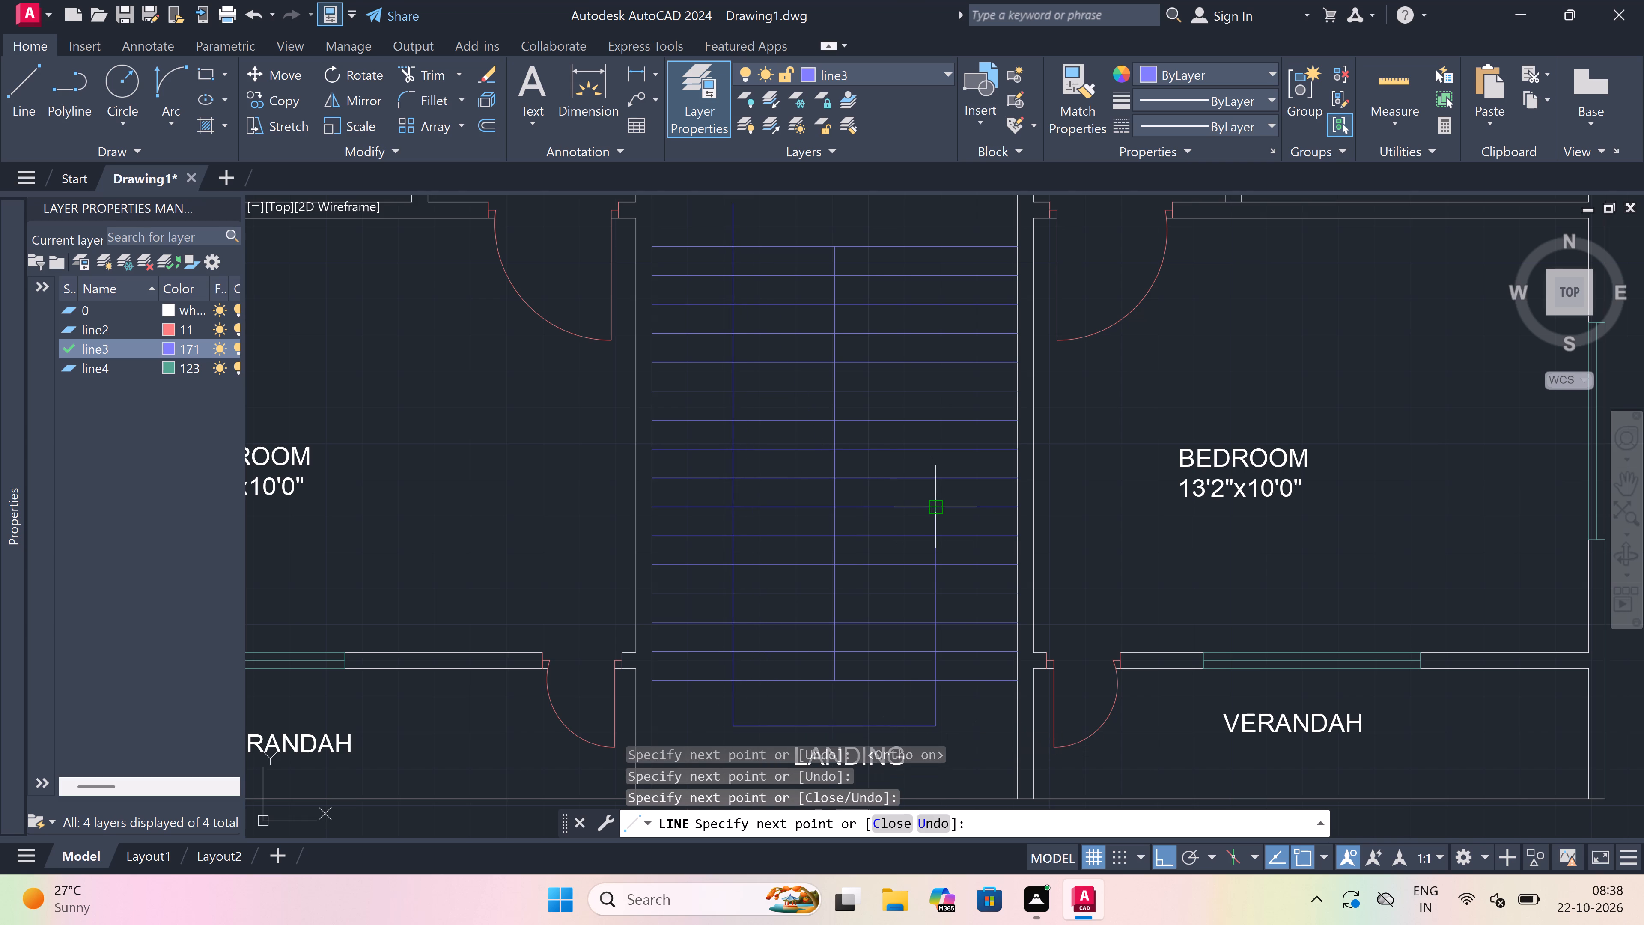
Draw a closed triangular arrowhead two treads tall, with its apex at the direction line's upper end in the right flight.
{"action": "scroll", "coordinate": [937, 509], "scroll_direction": "up", "scroll_amount": 3}
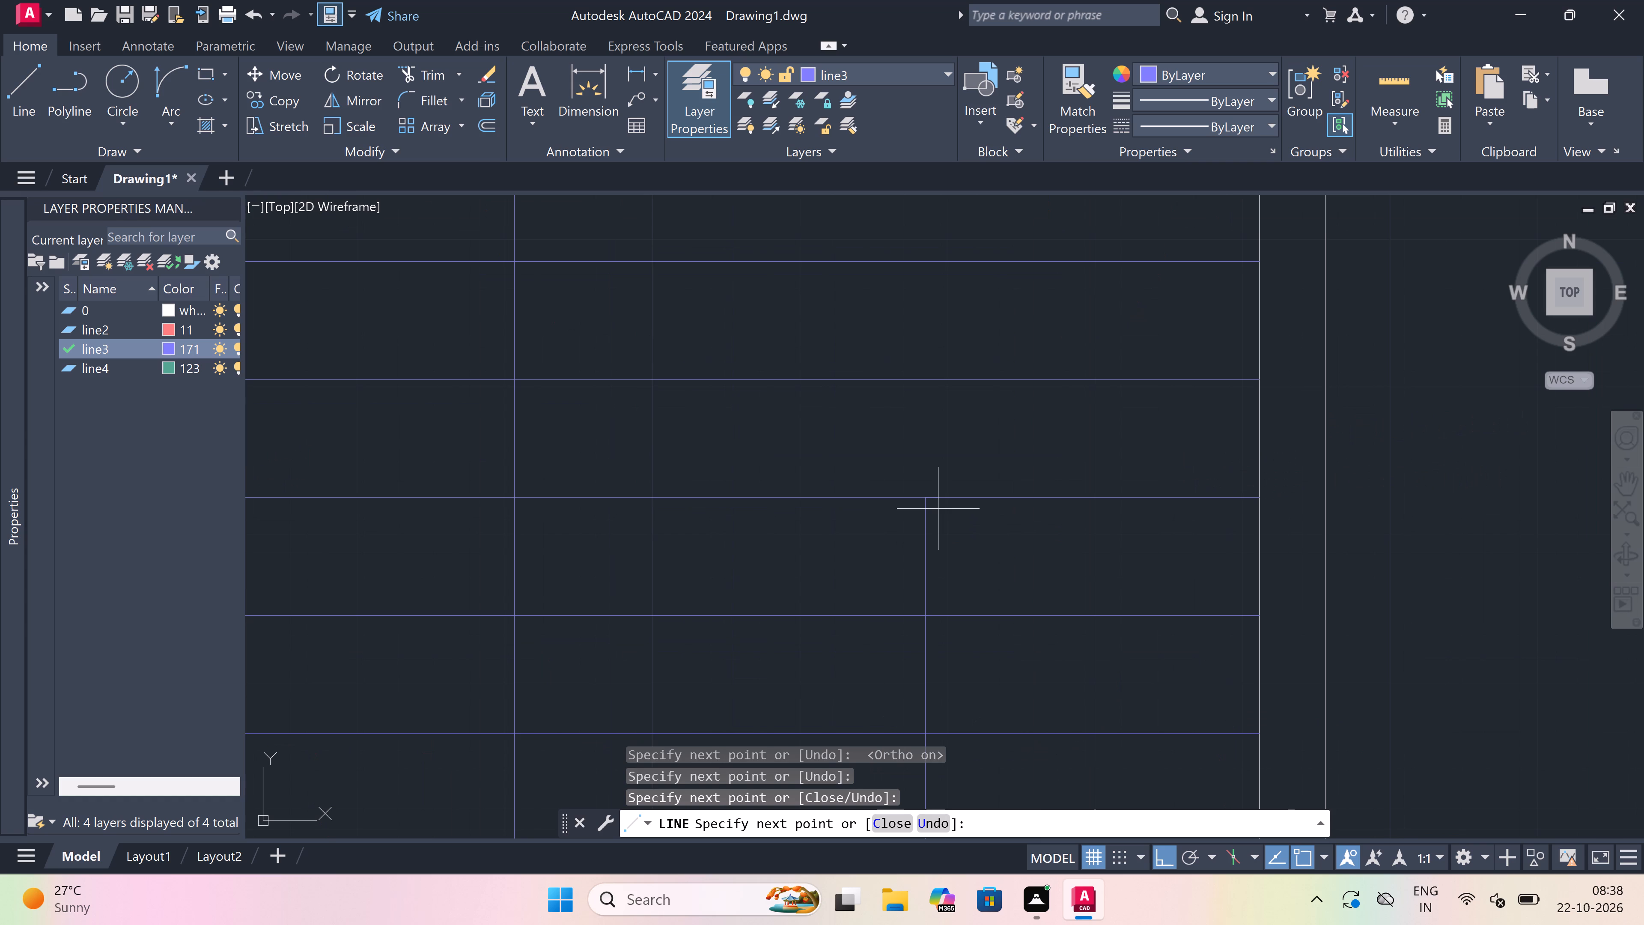
{"action": "key", "text": "F8"}
{"action": "scroll", "coordinate": [863, 693], "scroll_direction": "down", "scroll_amount": 2}
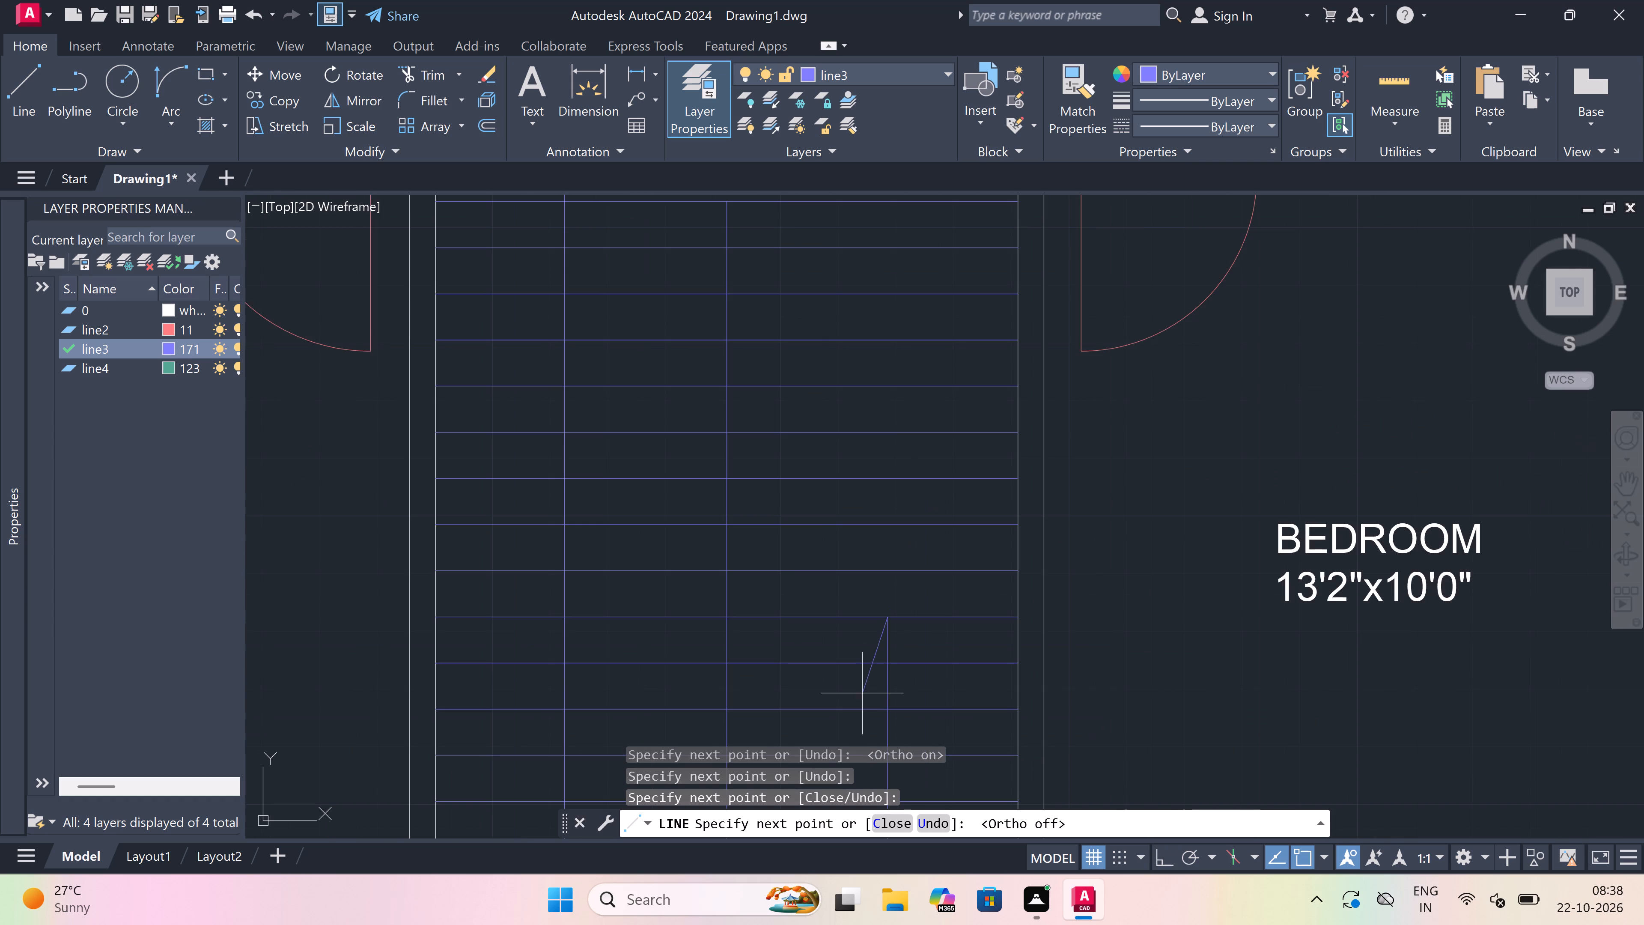
{"action": "scroll", "coordinate": [862, 701], "scroll_direction": "up", "scroll_amount": 3}
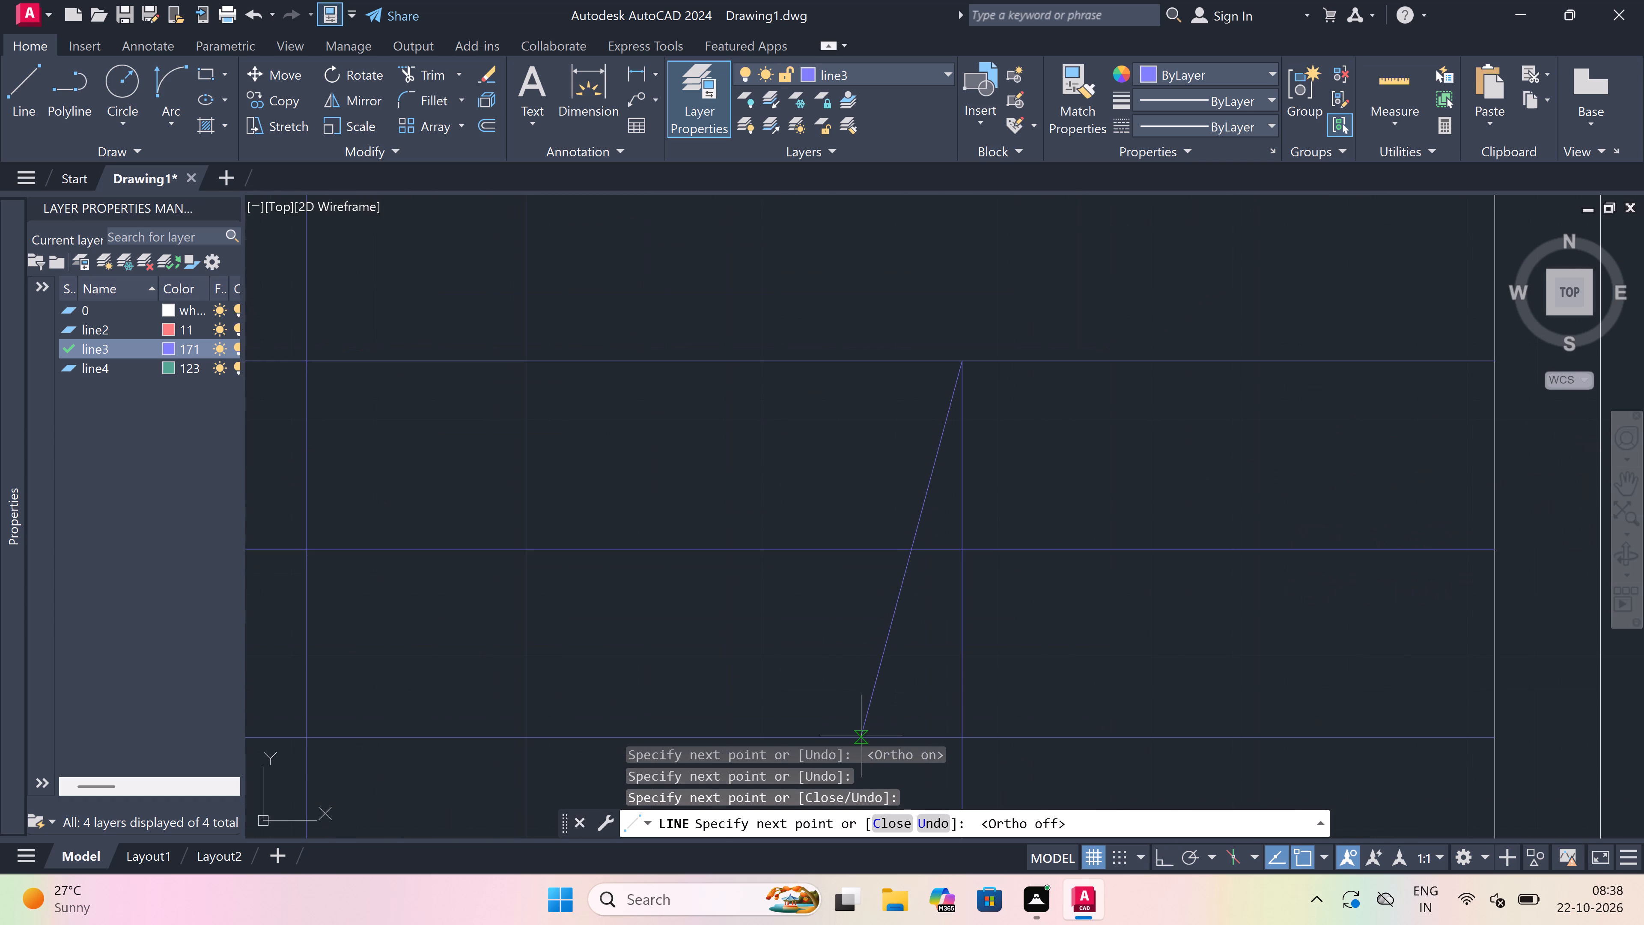
{"action": "left_click", "coordinate": [861, 736]}
{"action": "key", "text": "F8"}
{"action": "left_click_drag", "start_coordinate": [1055, 736], "coordinate": [1053, 733]}
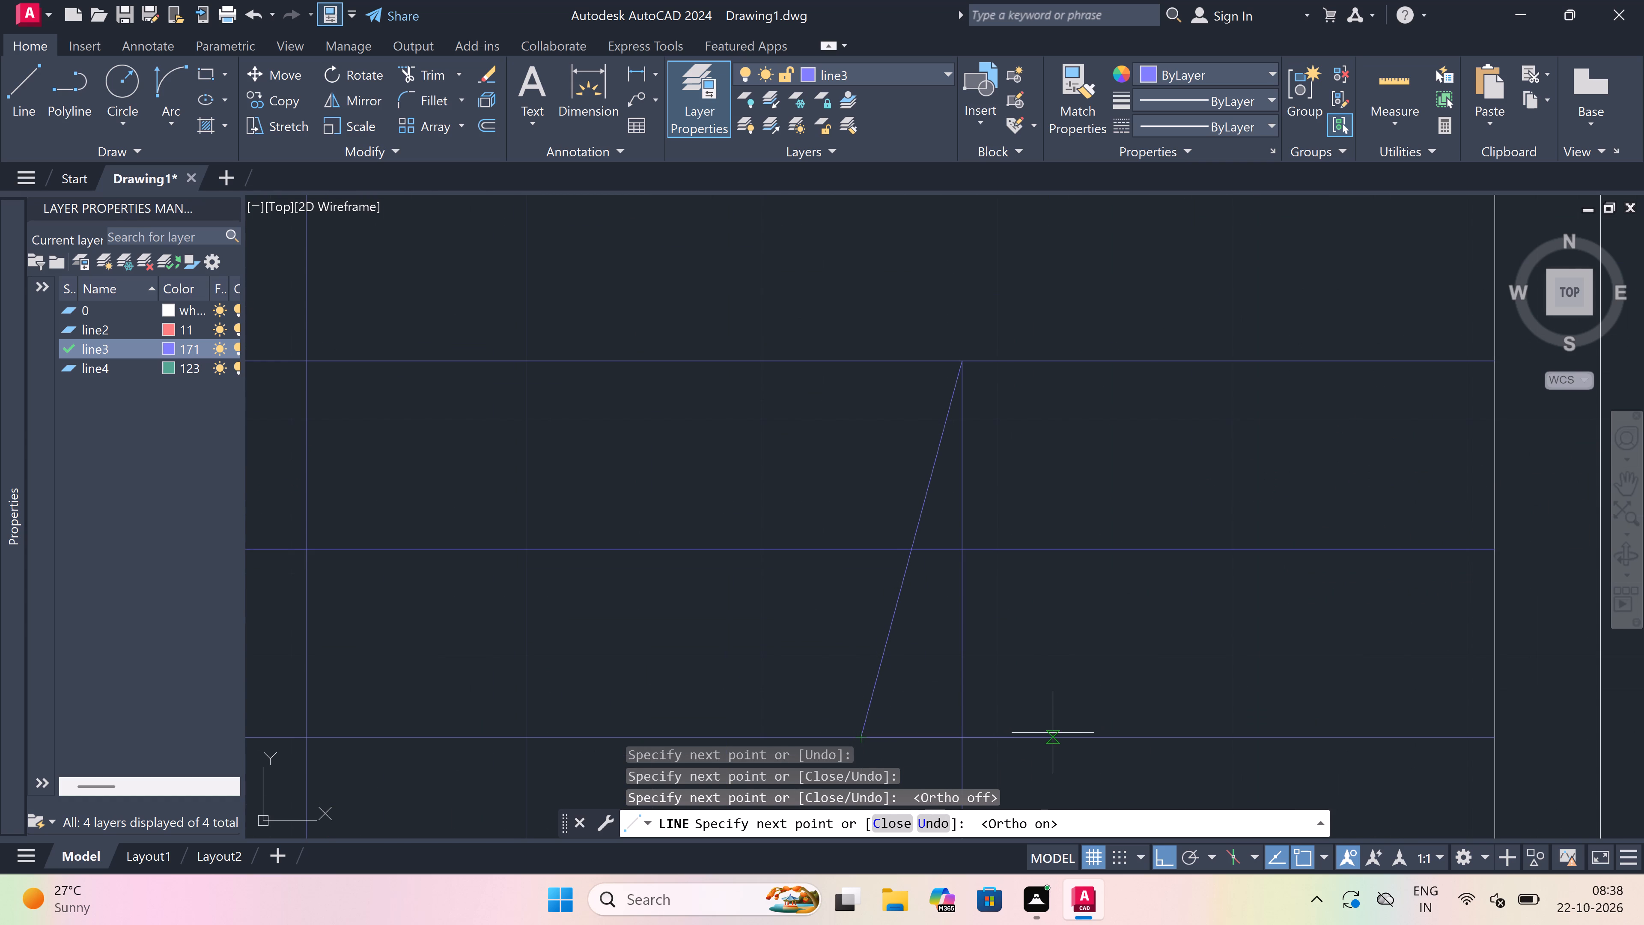
{"action": "left_click_drag", "start_coordinate": [1053, 733], "coordinate": [1057, 728]}
{"action": "key", "text": "F8"}
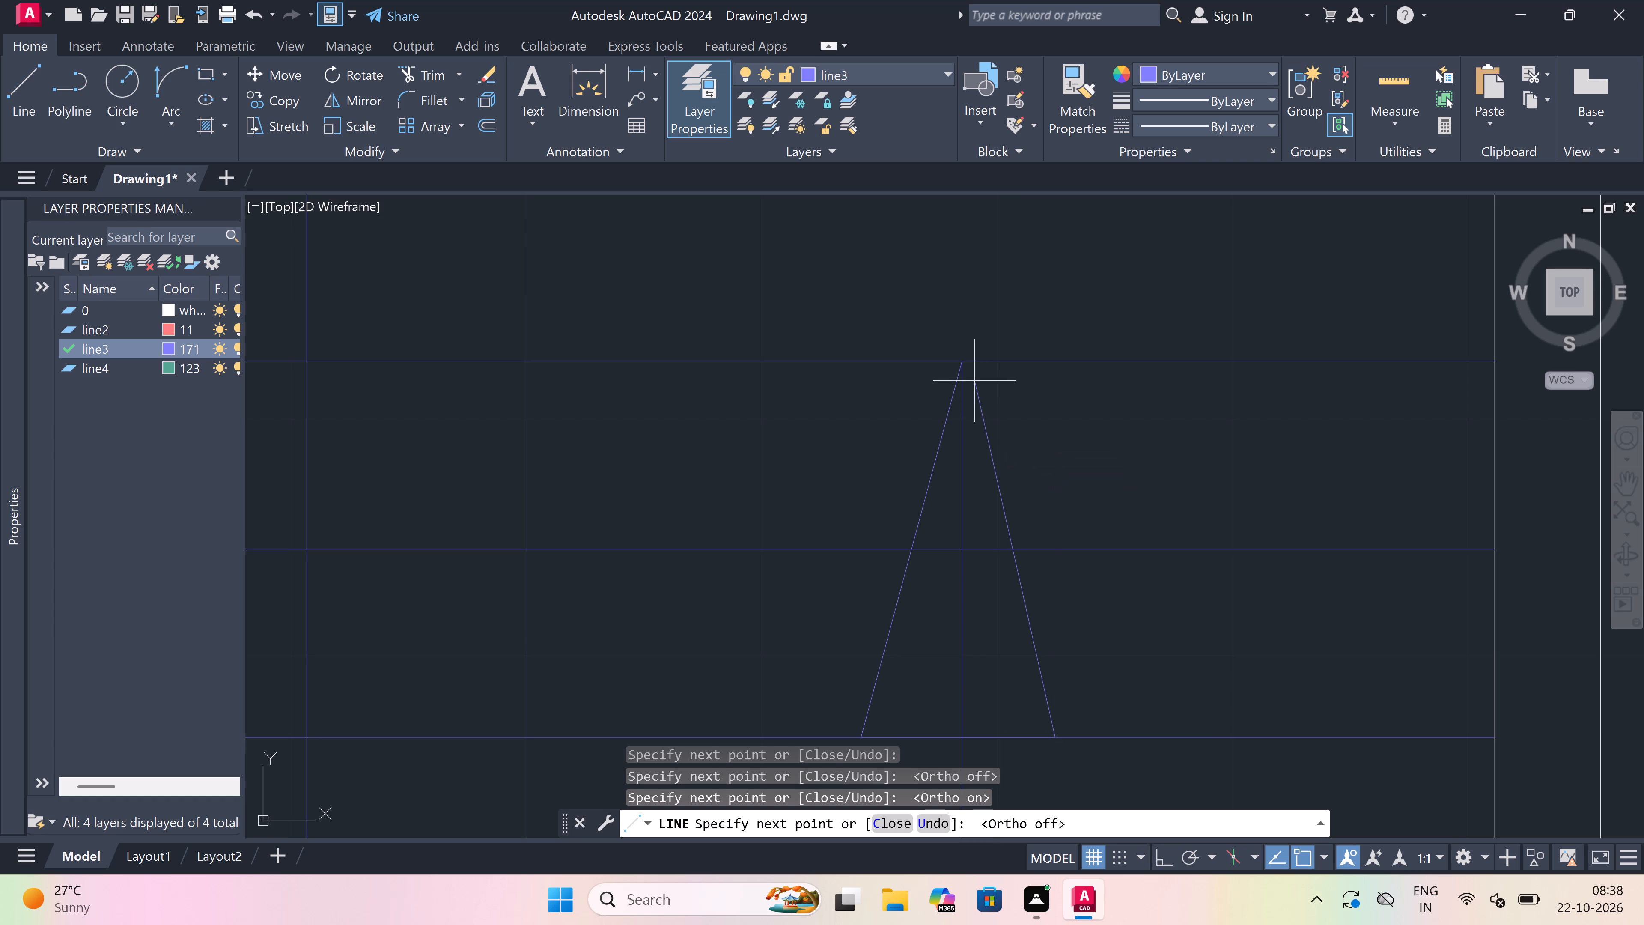
{"action": "left_click", "coordinate": [968, 365]}
{"action": "key", "text": "Escape"}
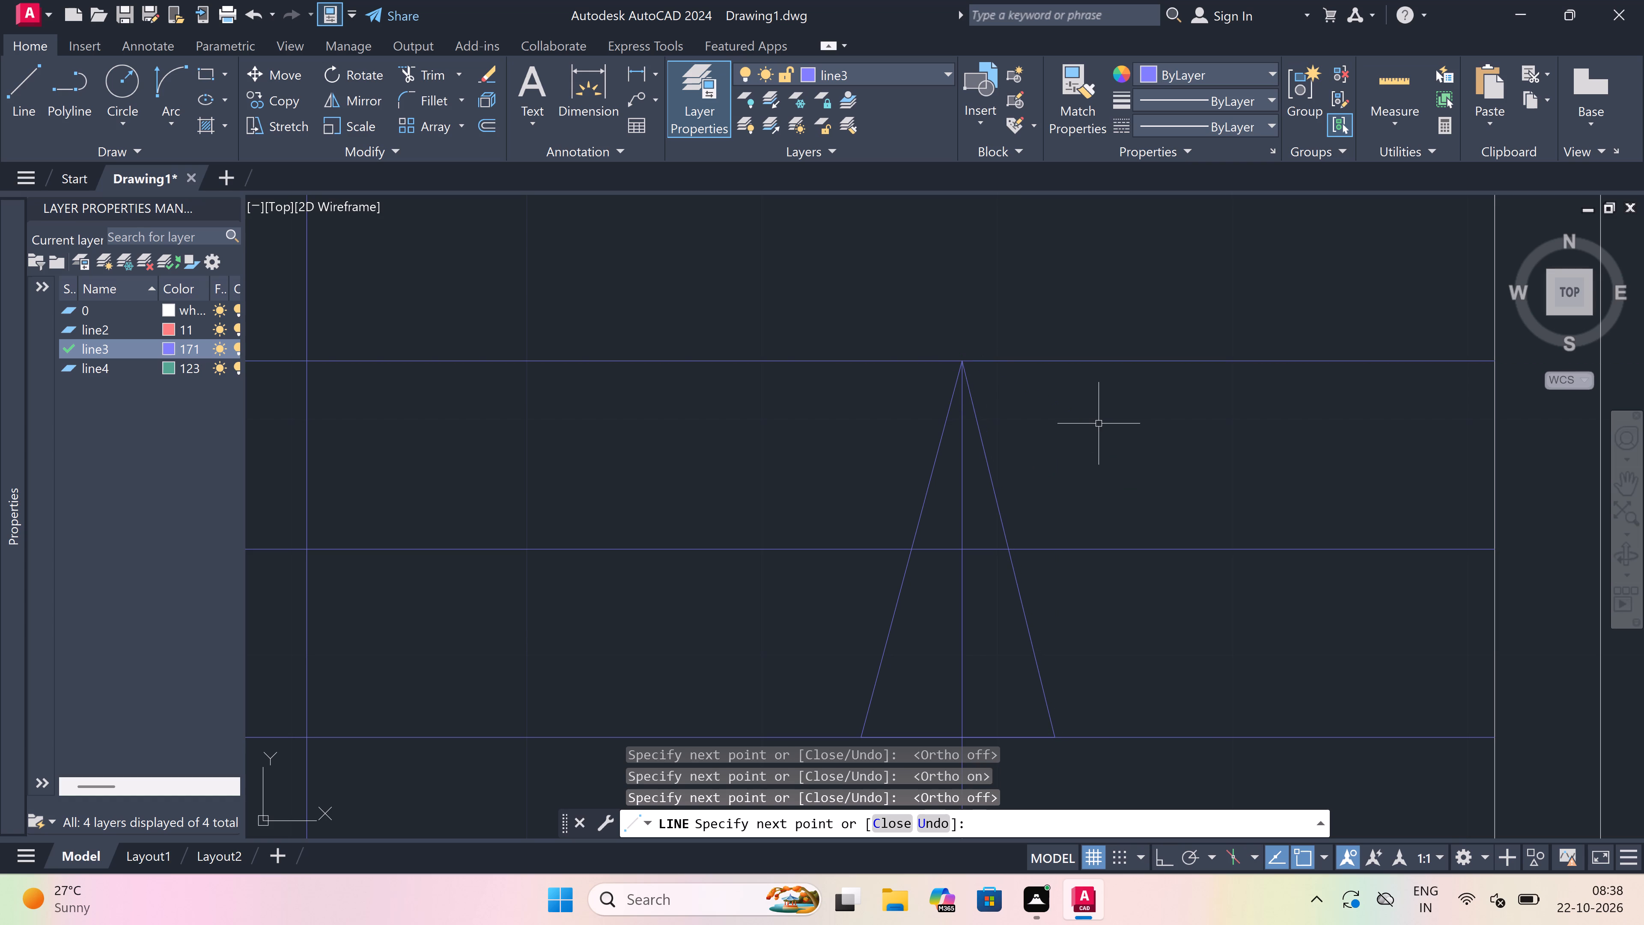
Trim away the parts of the direction line and the tread line that run inside the arrowhead.
{"action": "type", "text": "tr"}
{"action": "key", "text": "space"}
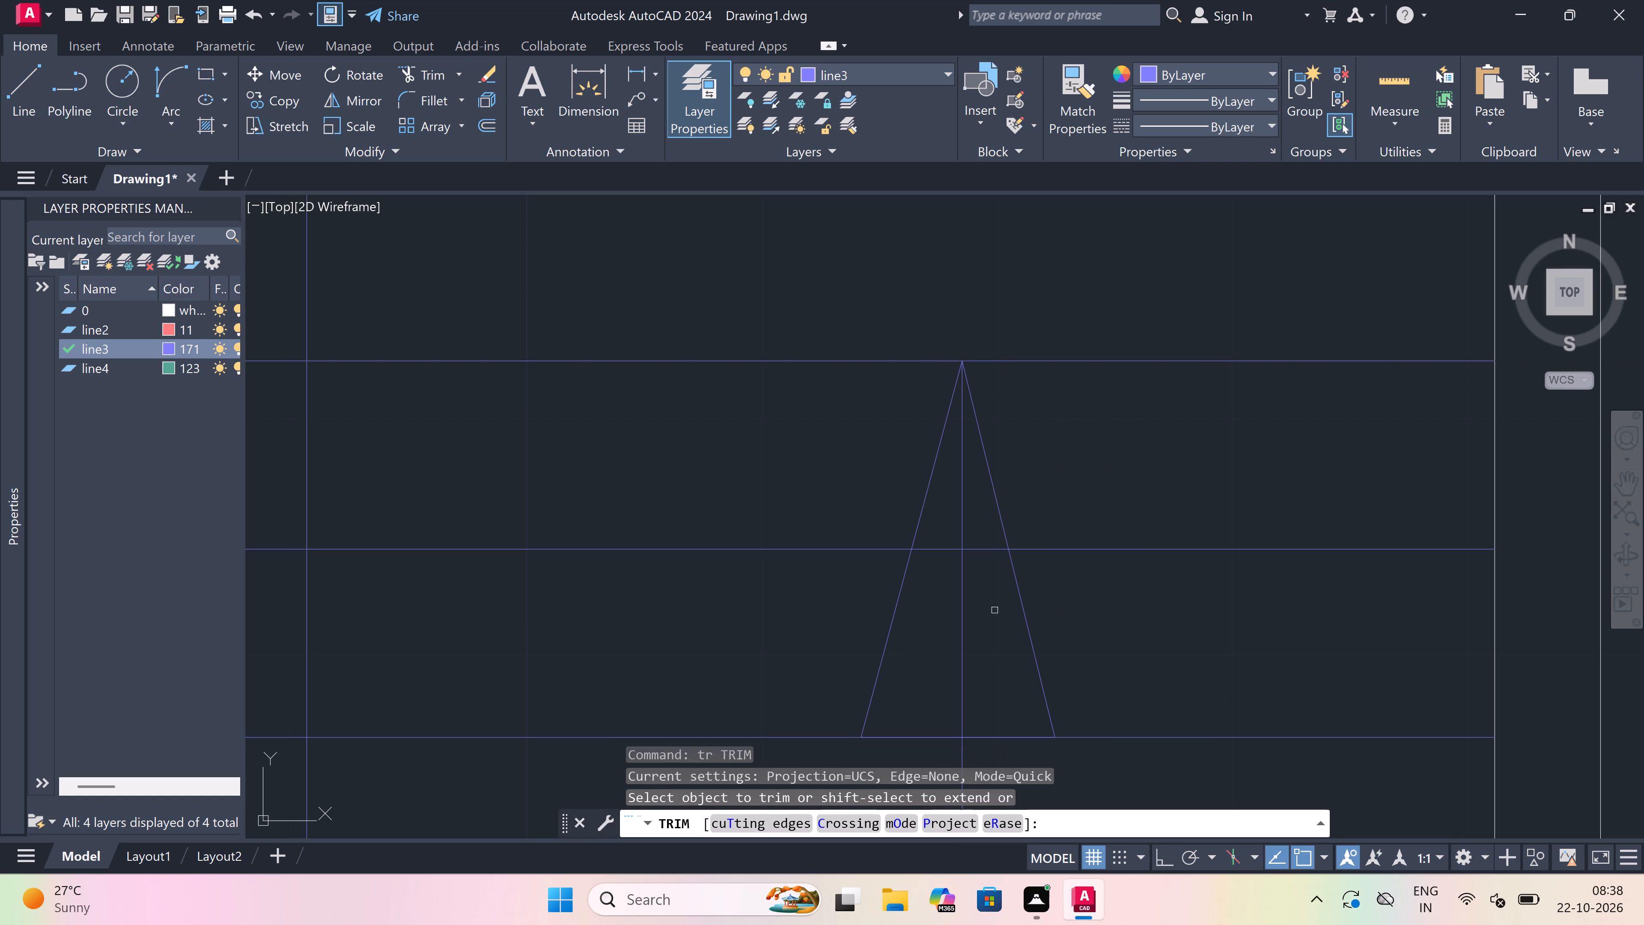
{"action": "left_click", "coordinate": [990, 624]}
{"action": "left_click", "coordinate": [939, 660]}
{"action": "left_click", "coordinate": [953, 521]}
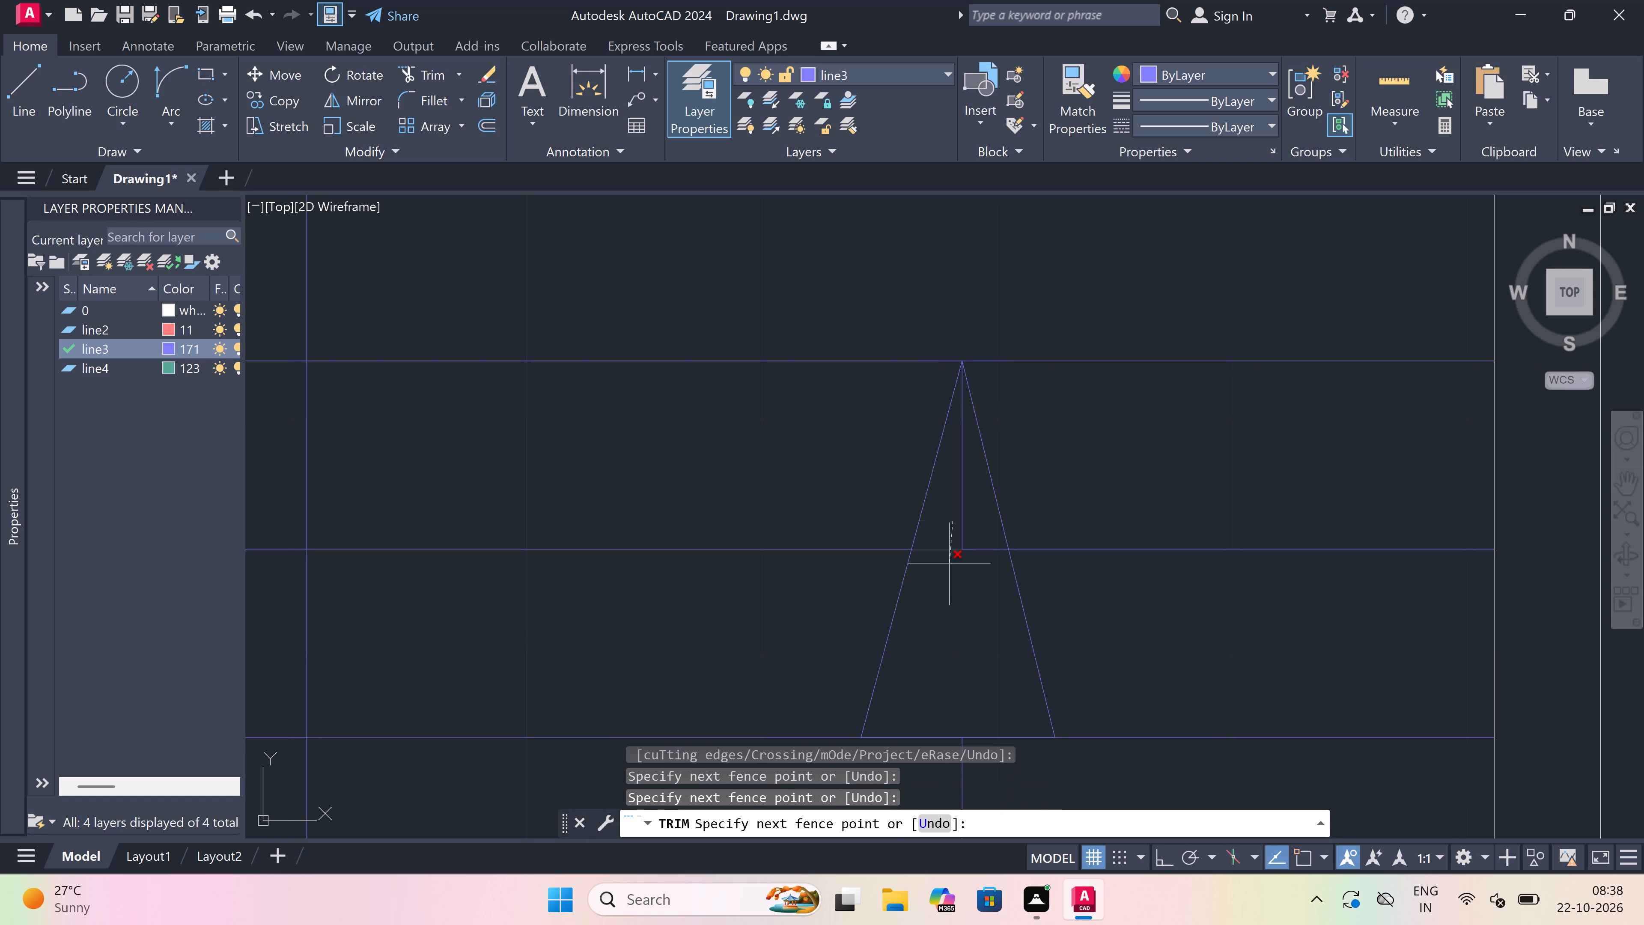
{"action": "left_click", "coordinate": [948, 564]}
{"action": "left_click", "coordinate": [954, 486]}
{"action": "left_click", "coordinate": [968, 488]}
{"action": "left_click", "coordinate": [973, 510]}
{"action": "left_click", "coordinate": [990, 570]}
{"action": "key", "text": "Escape"}
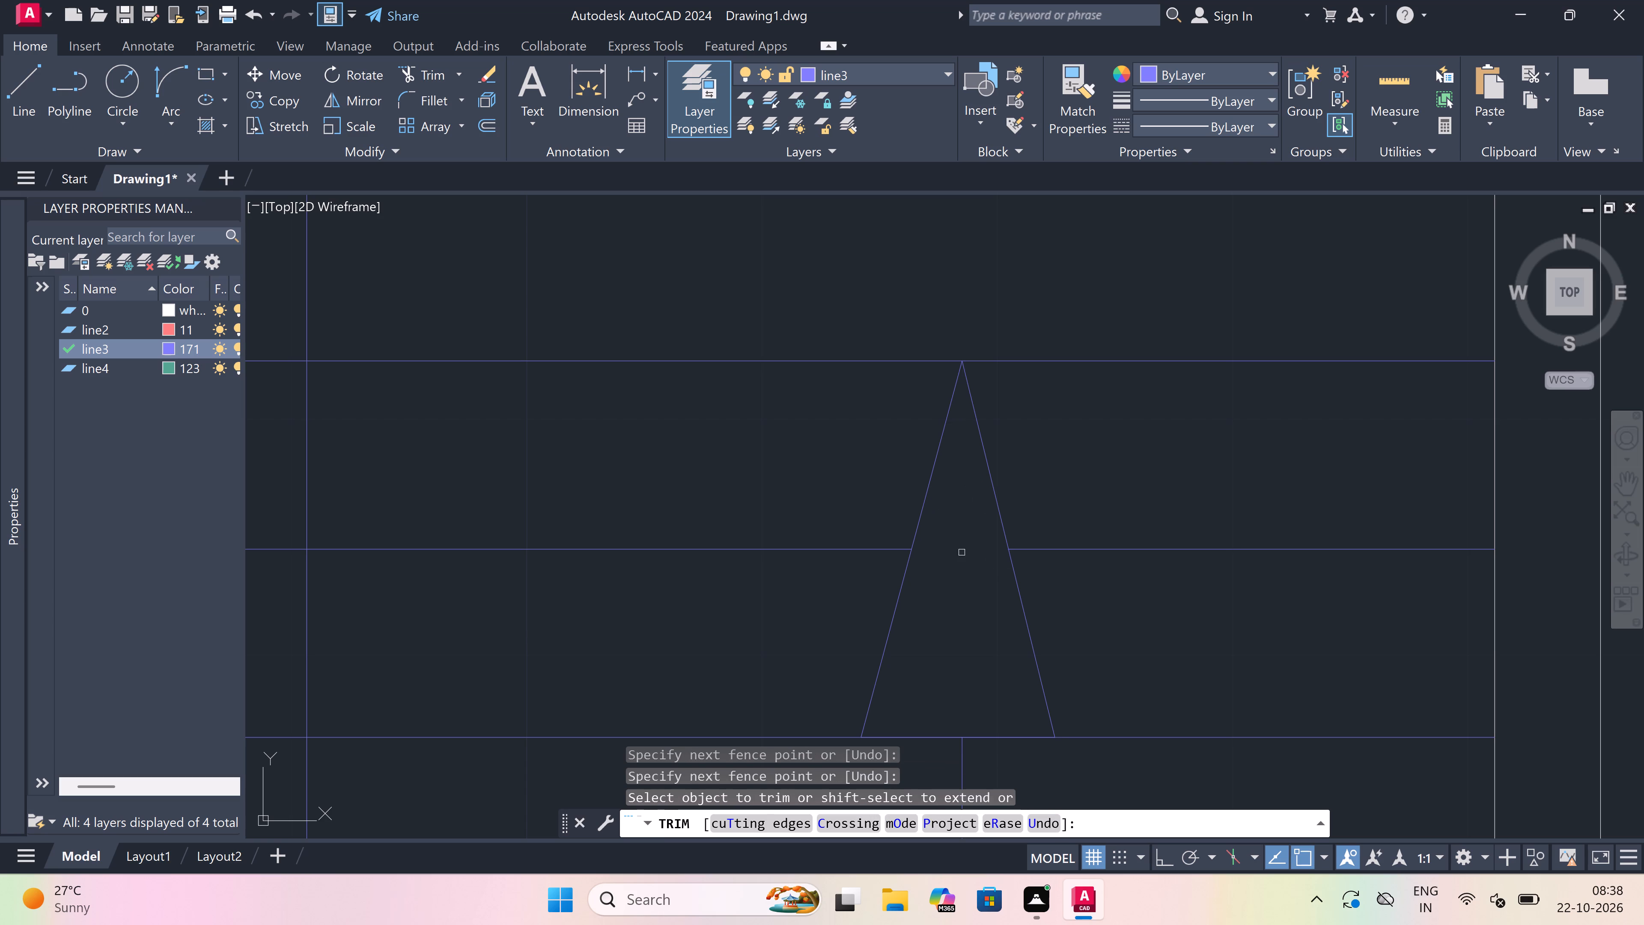
Move the left unit's BED ROOM 11'0"x12'0" label down to the room's lower-left corner, above the bathroom wall.
{"action": "scroll", "coordinate": [942, 499], "scroll_direction": "down", "scroll_amount": 7}
{"action": "scroll", "coordinate": [935, 522], "scroll_direction": "up", "scroll_amount": 3}
{"action": "scroll", "coordinate": [935, 524], "scroll_direction": "down", "scroll_amount": 3}
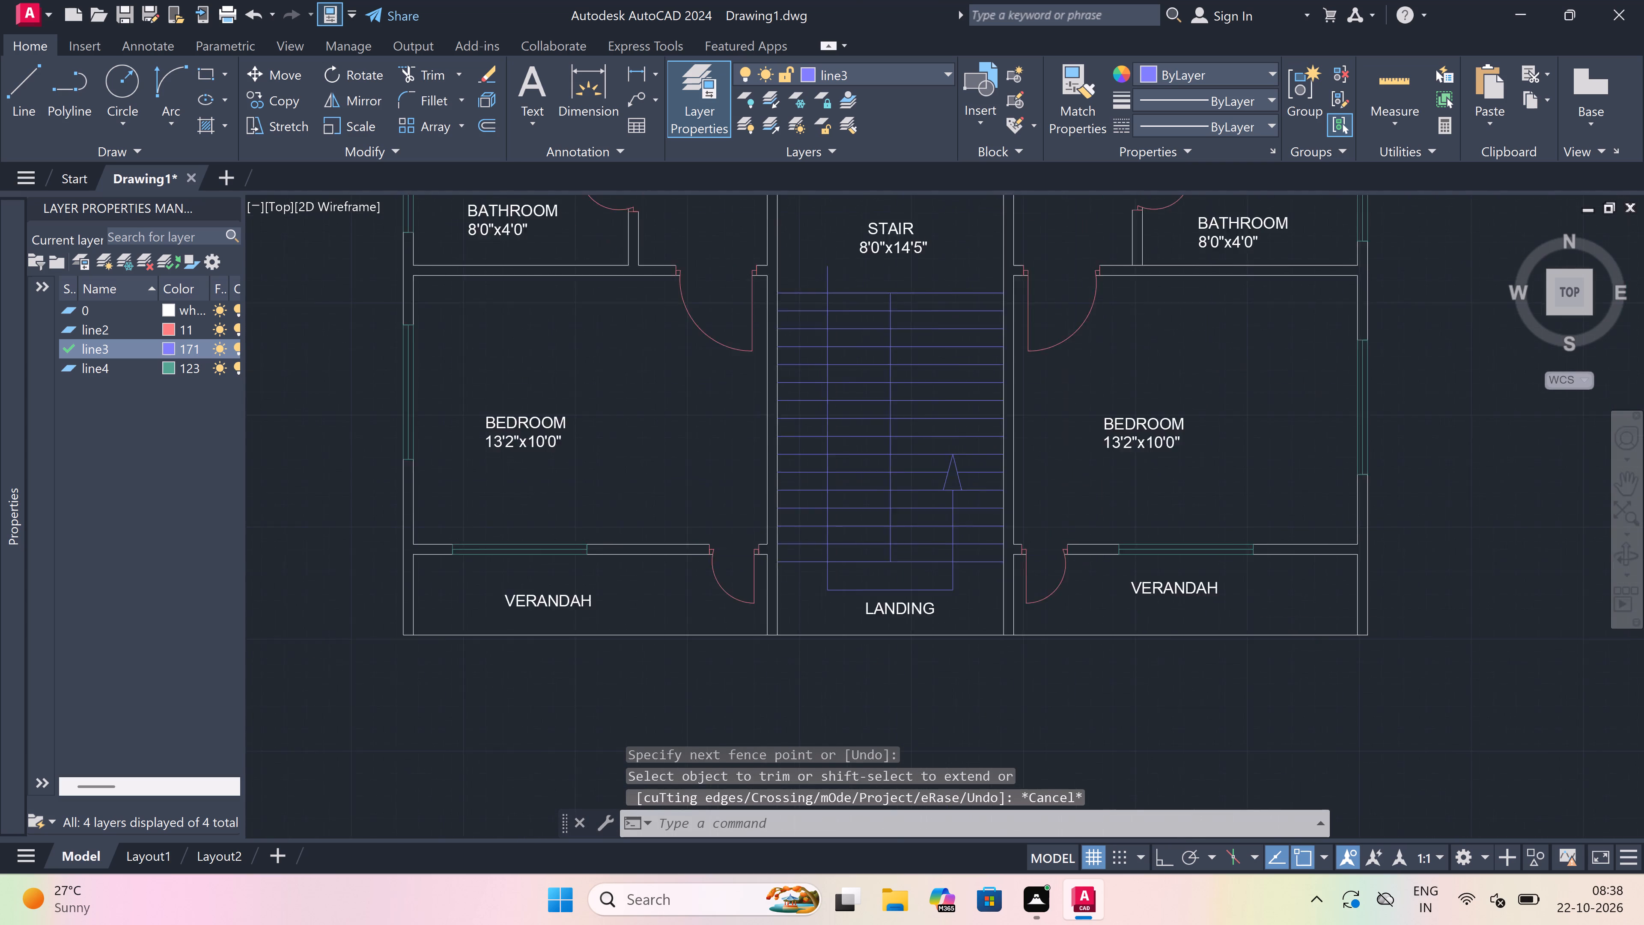
{"action": "scroll", "coordinate": [934, 535], "scroll_direction": "down", "scroll_amount": 2}
{"action": "scroll", "coordinate": [961, 377], "scroll_direction": "up", "scroll_amount": 2}
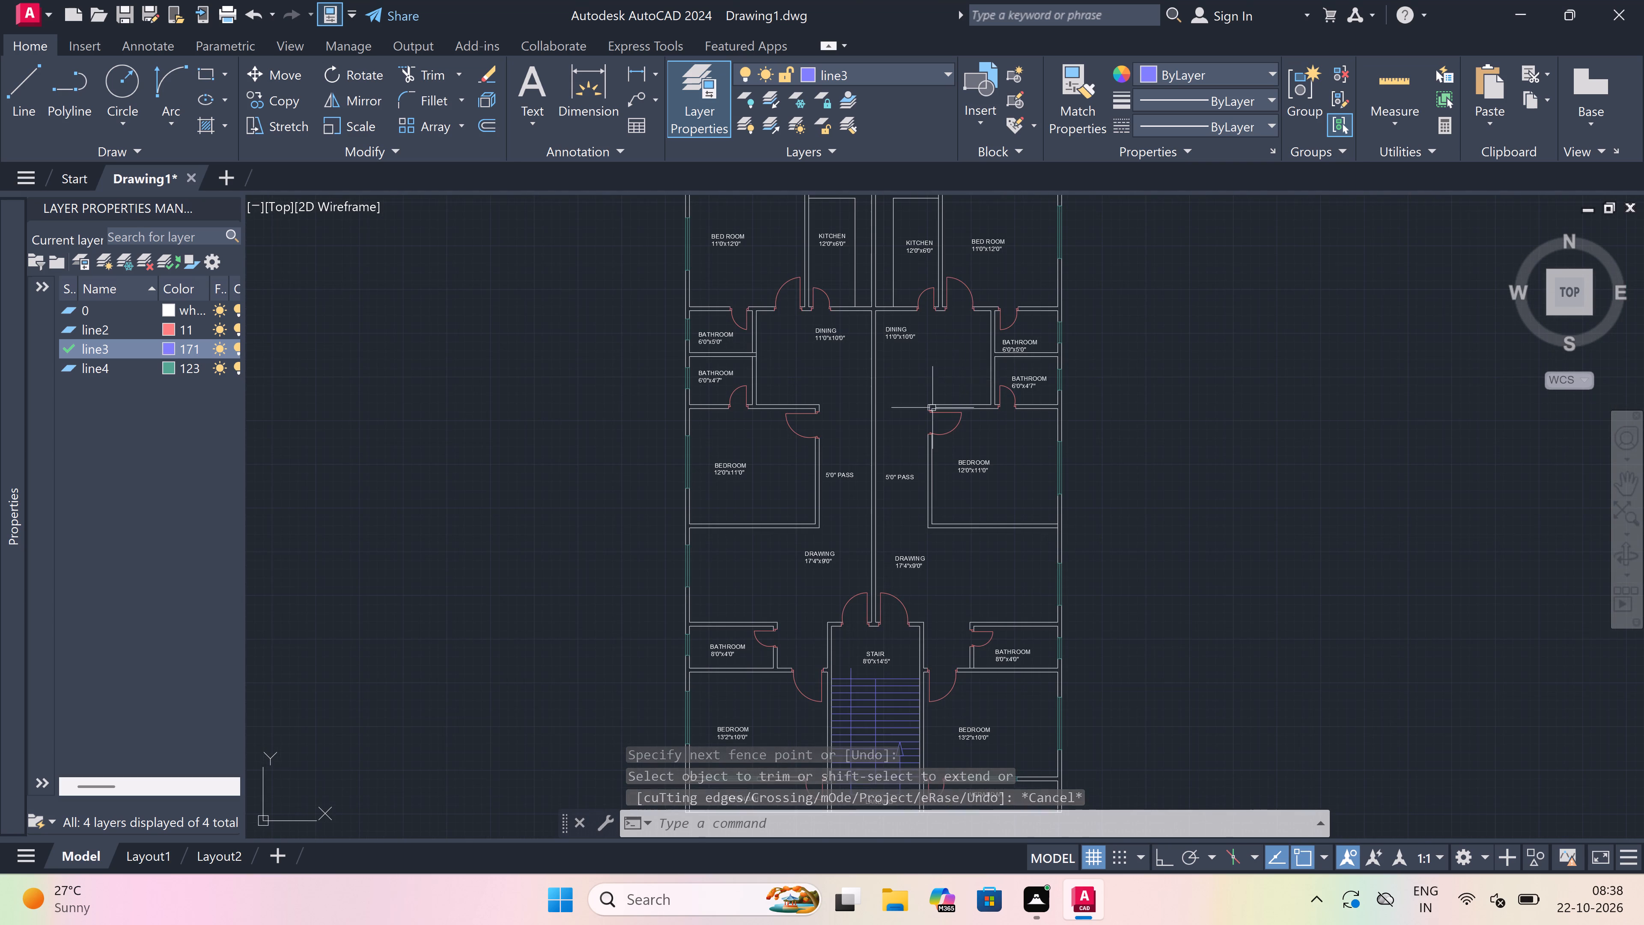
{"action": "scroll", "coordinate": [891, 505], "scroll_direction": "down", "scroll_amount": 3}
{"action": "scroll", "coordinate": [831, 405], "scroll_direction": "up", "scroll_amount": 4}
{"action": "scroll", "coordinate": [864, 483], "scroll_direction": "down", "scroll_amount": 4}
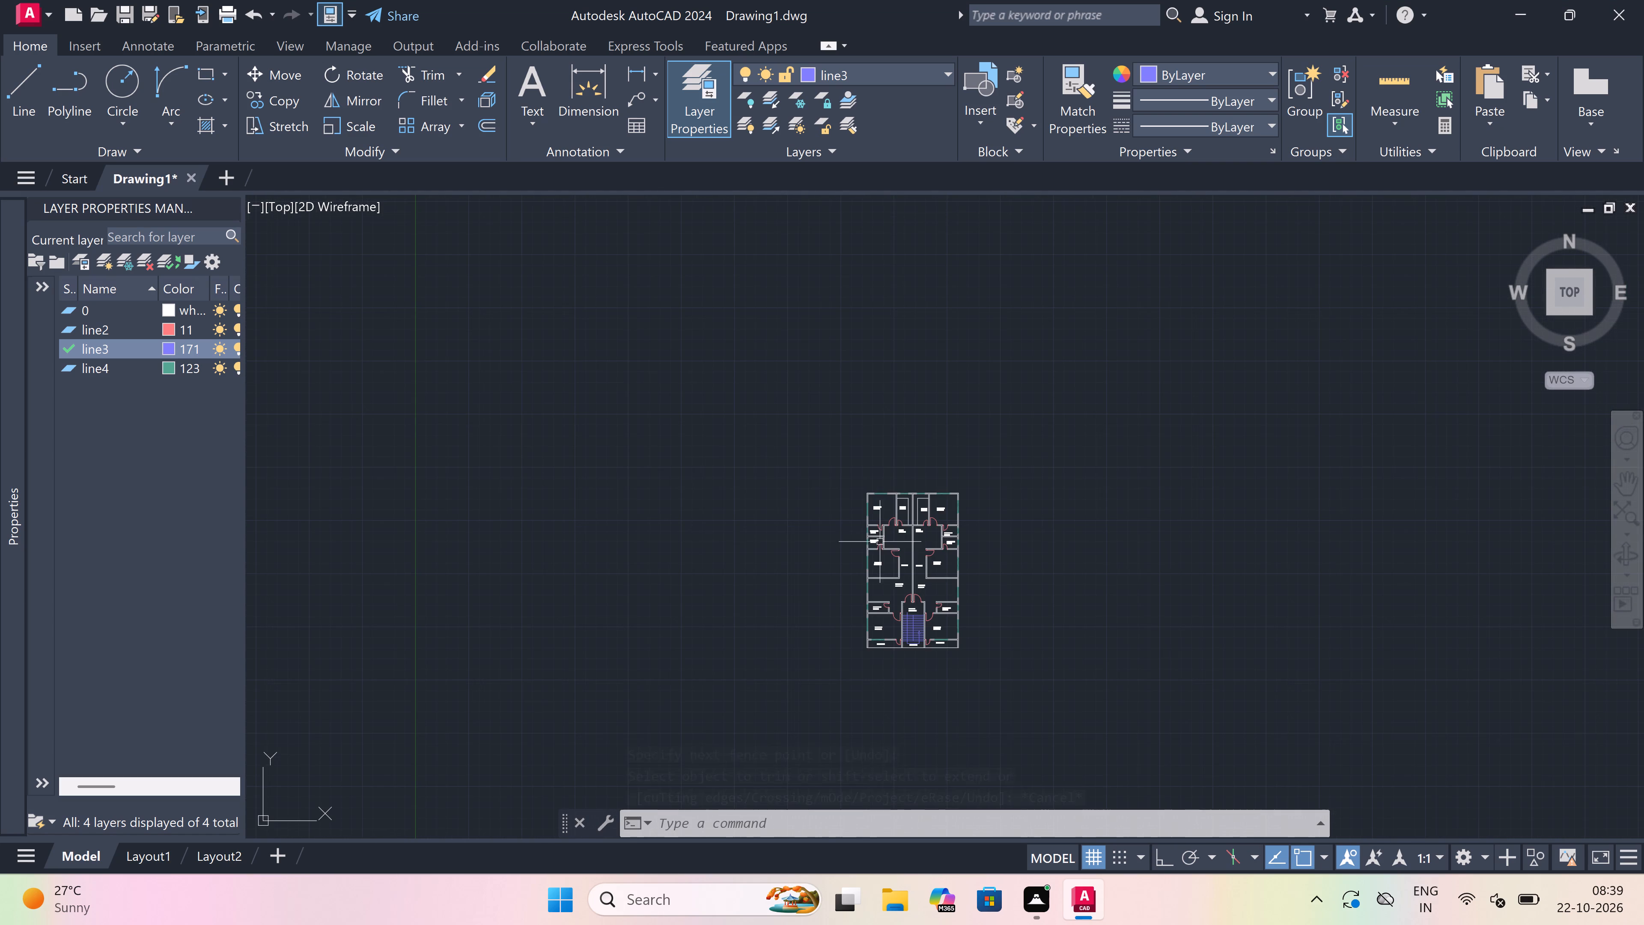
{"action": "scroll", "coordinate": [867, 480], "scroll_direction": "up", "scroll_amount": 4}
{"action": "scroll", "coordinate": [873, 493], "scroll_direction": "down", "scroll_amount": 2}
{"action": "scroll", "coordinate": [892, 541], "scroll_direction": "up", "scroll_amount": 1}
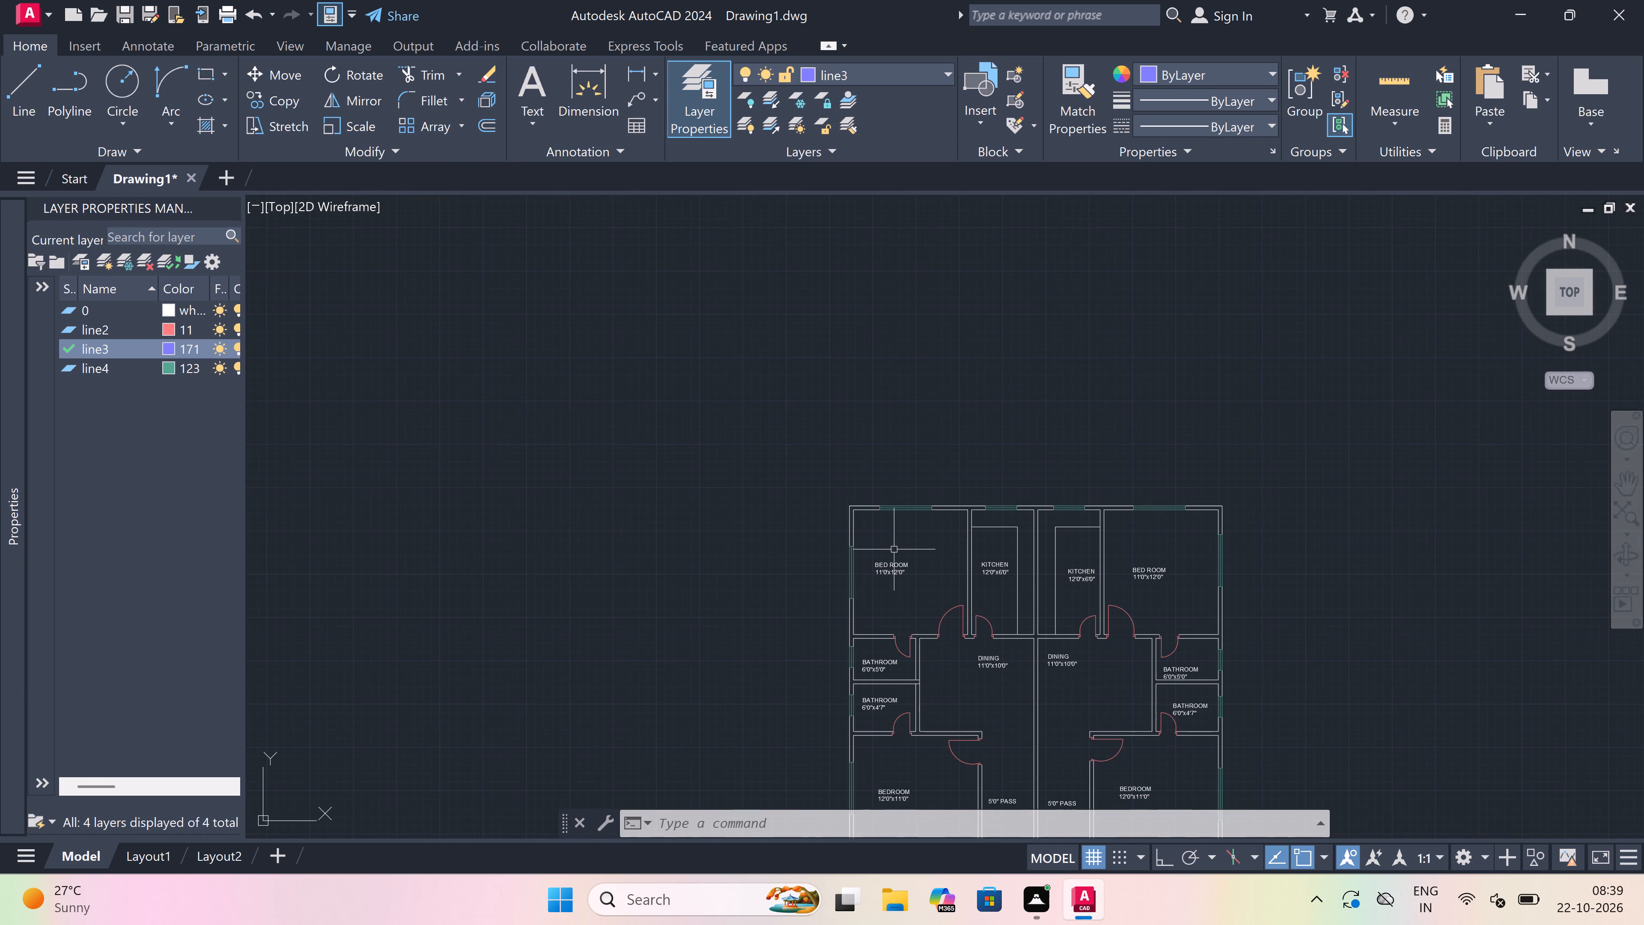
{"action": "scroll", "coordinate": [896, 573], "scroll_direction": "up", "scroll_amount": 1}
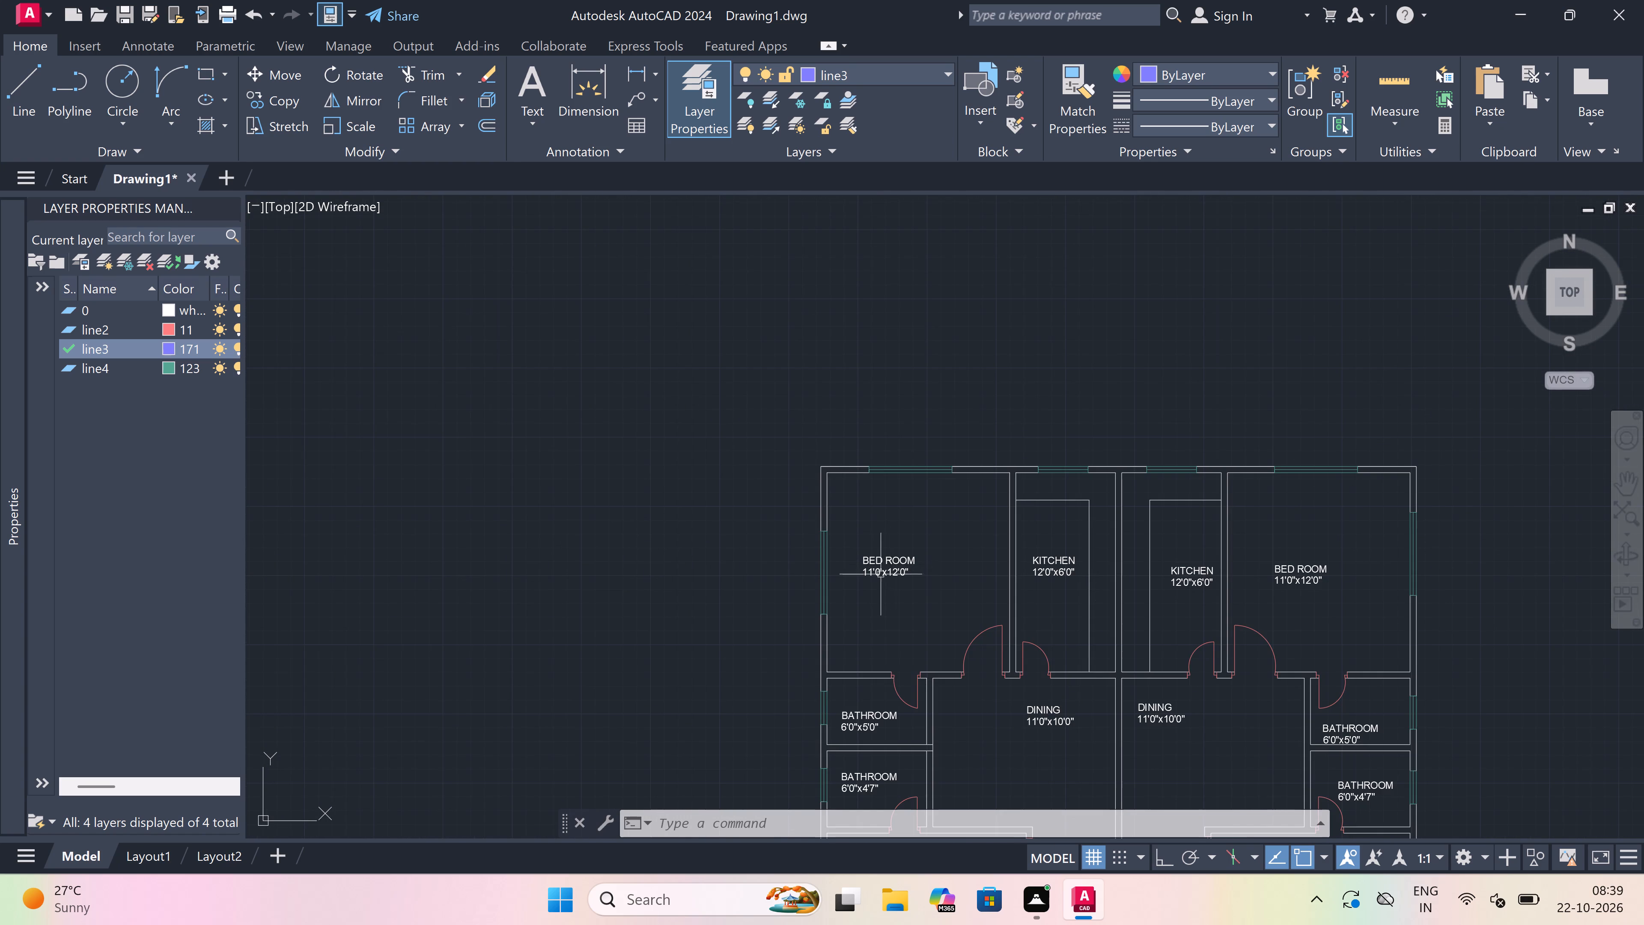
{"action": "scroll", "coordinate": [881, 574], "scroll_direction": "up", "scroll_amount": 1}
{"action": "left_click", "coordinate": [877, 562]}
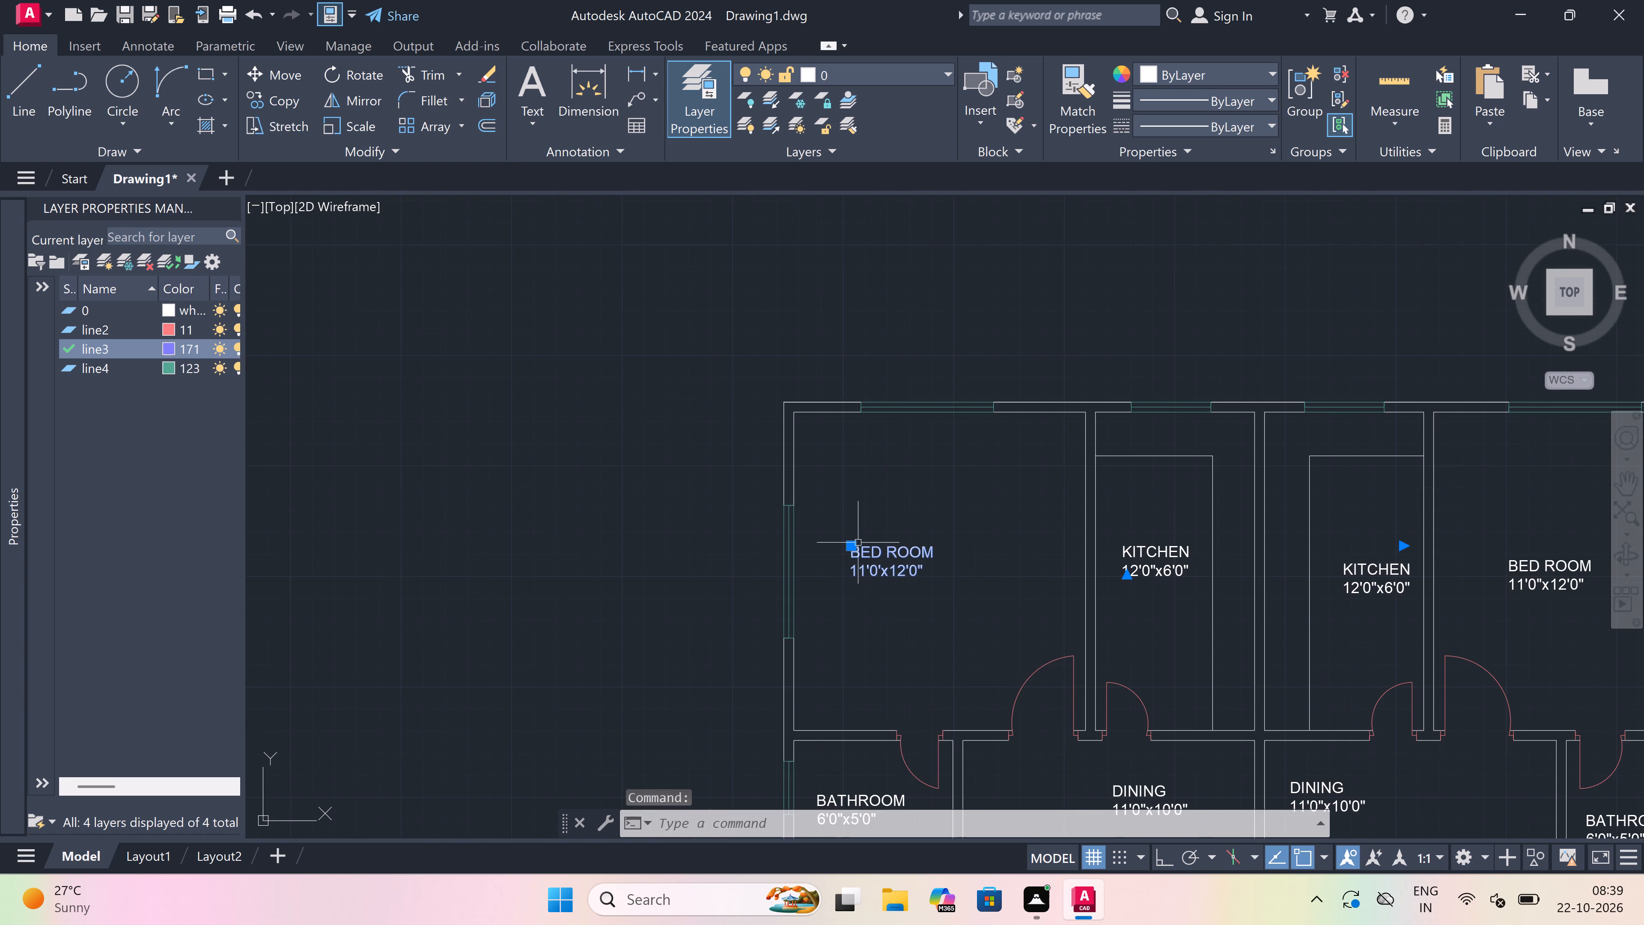
{"action": "left_click", "coordinate": [854, 541]}
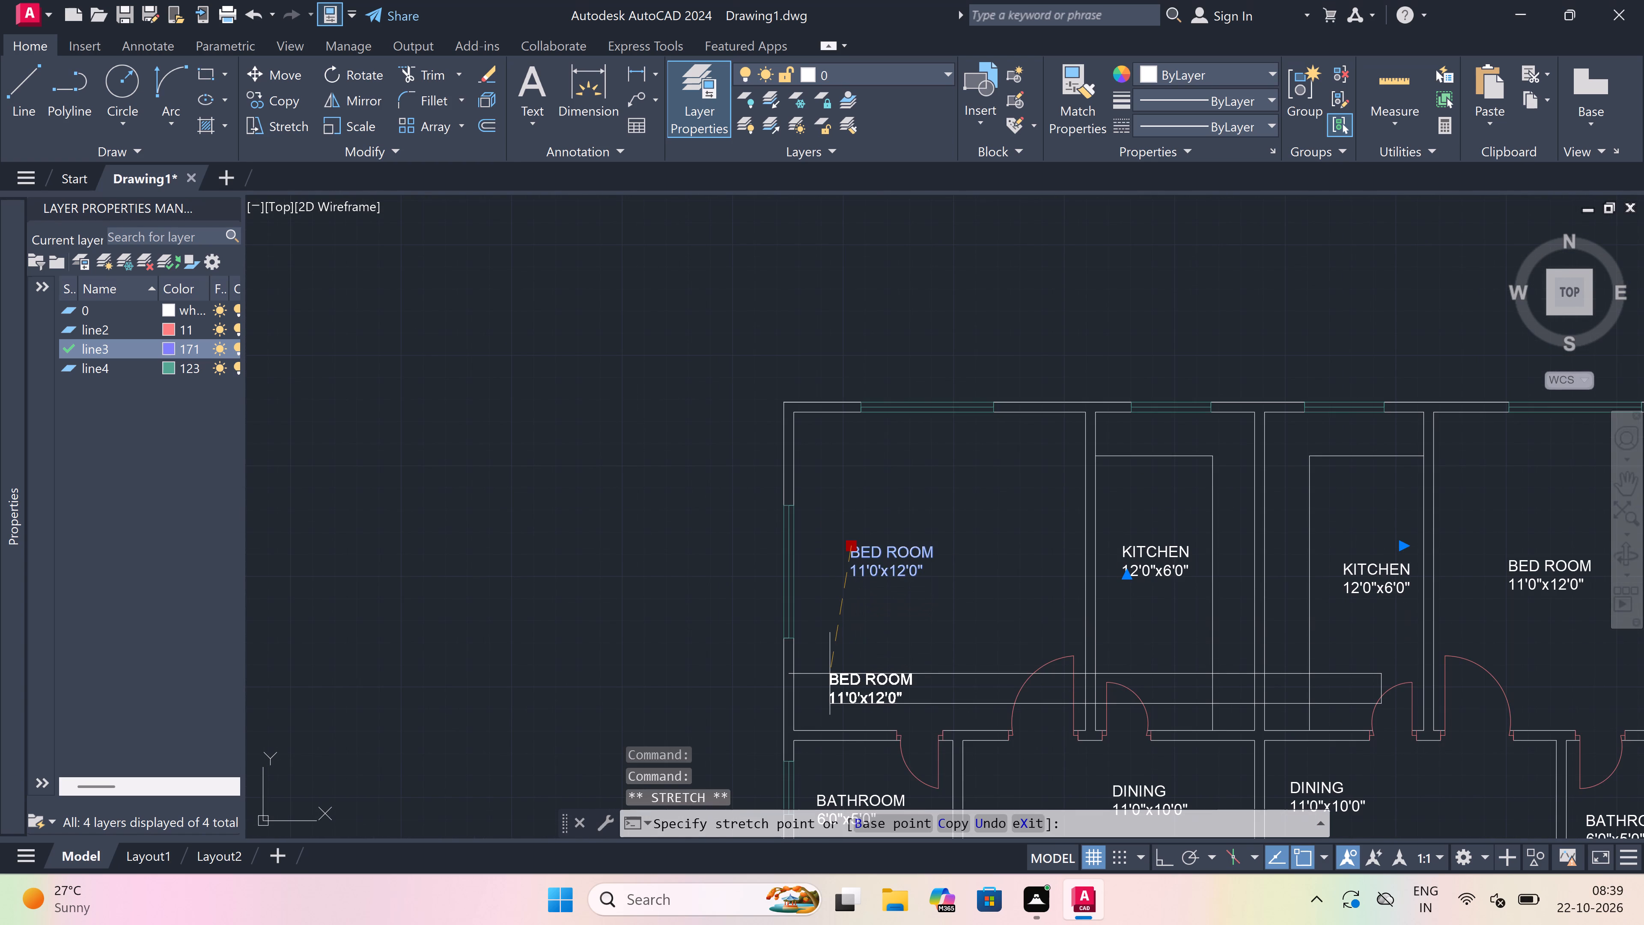
{"action": "left_click", "coordinate": [830, 674]}
Move the right unit's BED ROOM 11'0"x12'0" label down and outward, just above its bathroom door.
{"action": "scroll", "coordinate": [926, 613], "scroll_direction": "down", "scroll_amount": 2}
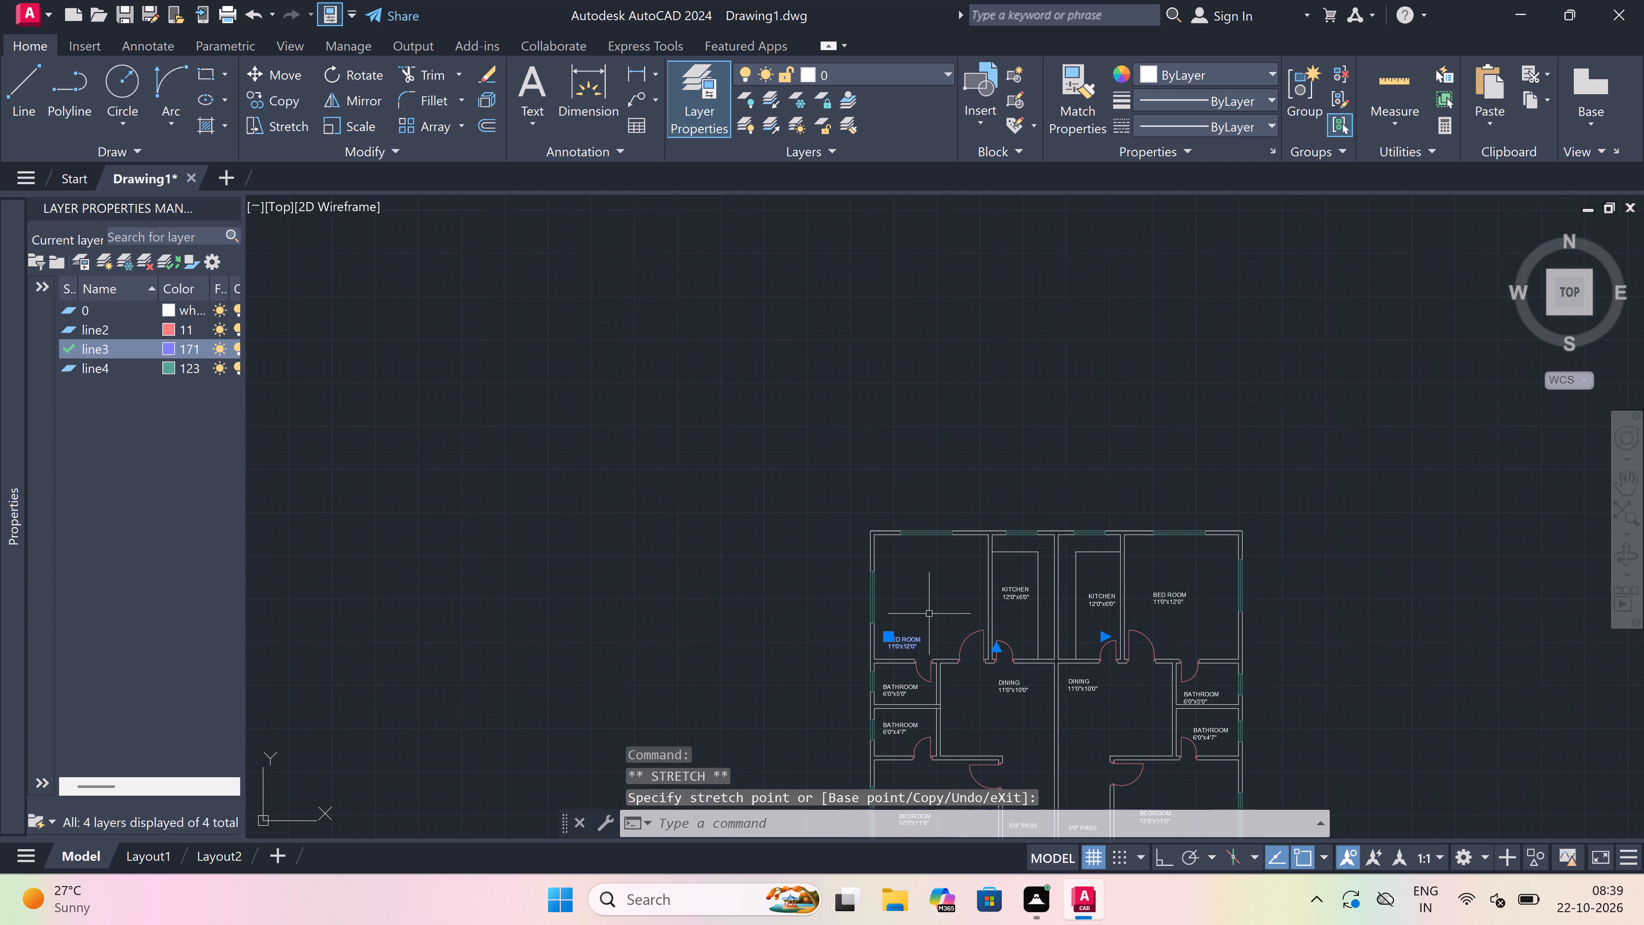
{"action": "scroll", "coordinate": [1077, 612], "scroll_direction": "up", "scroll_amount": 1}
{"action": "scroll", "coordinate": [1267, 592], "scroll_direction": "up", "scroll_amount": 1}
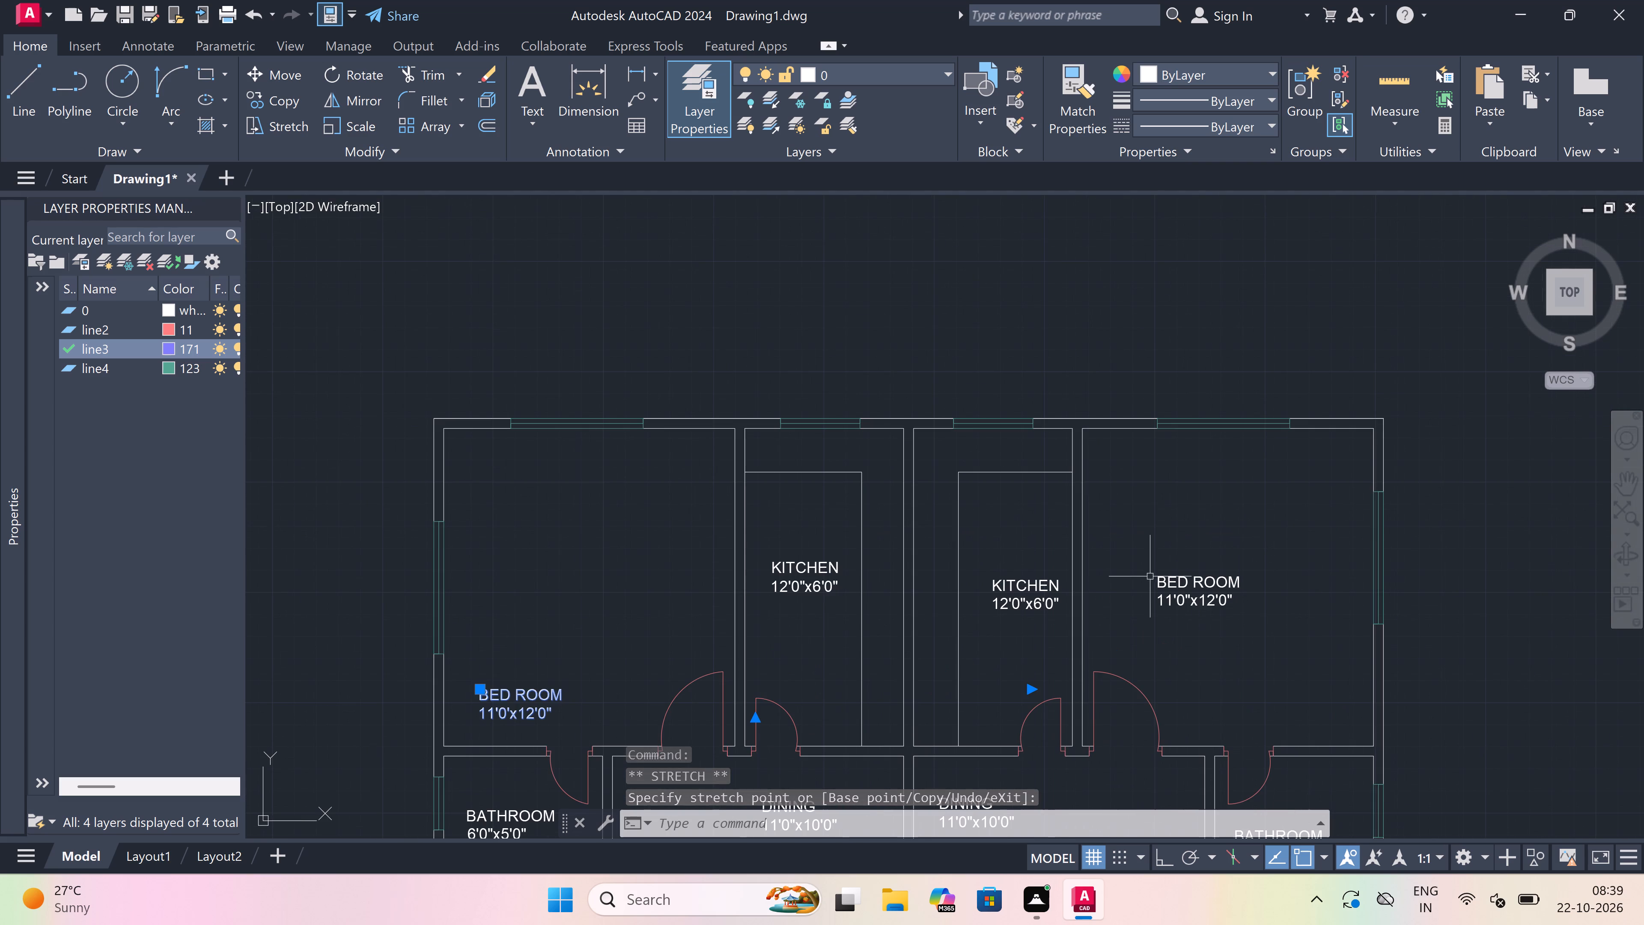
{"action": "left_click", "coordinate": [1165, 585]}
{"action": "left_click", "coordinate": [1158, 578]}
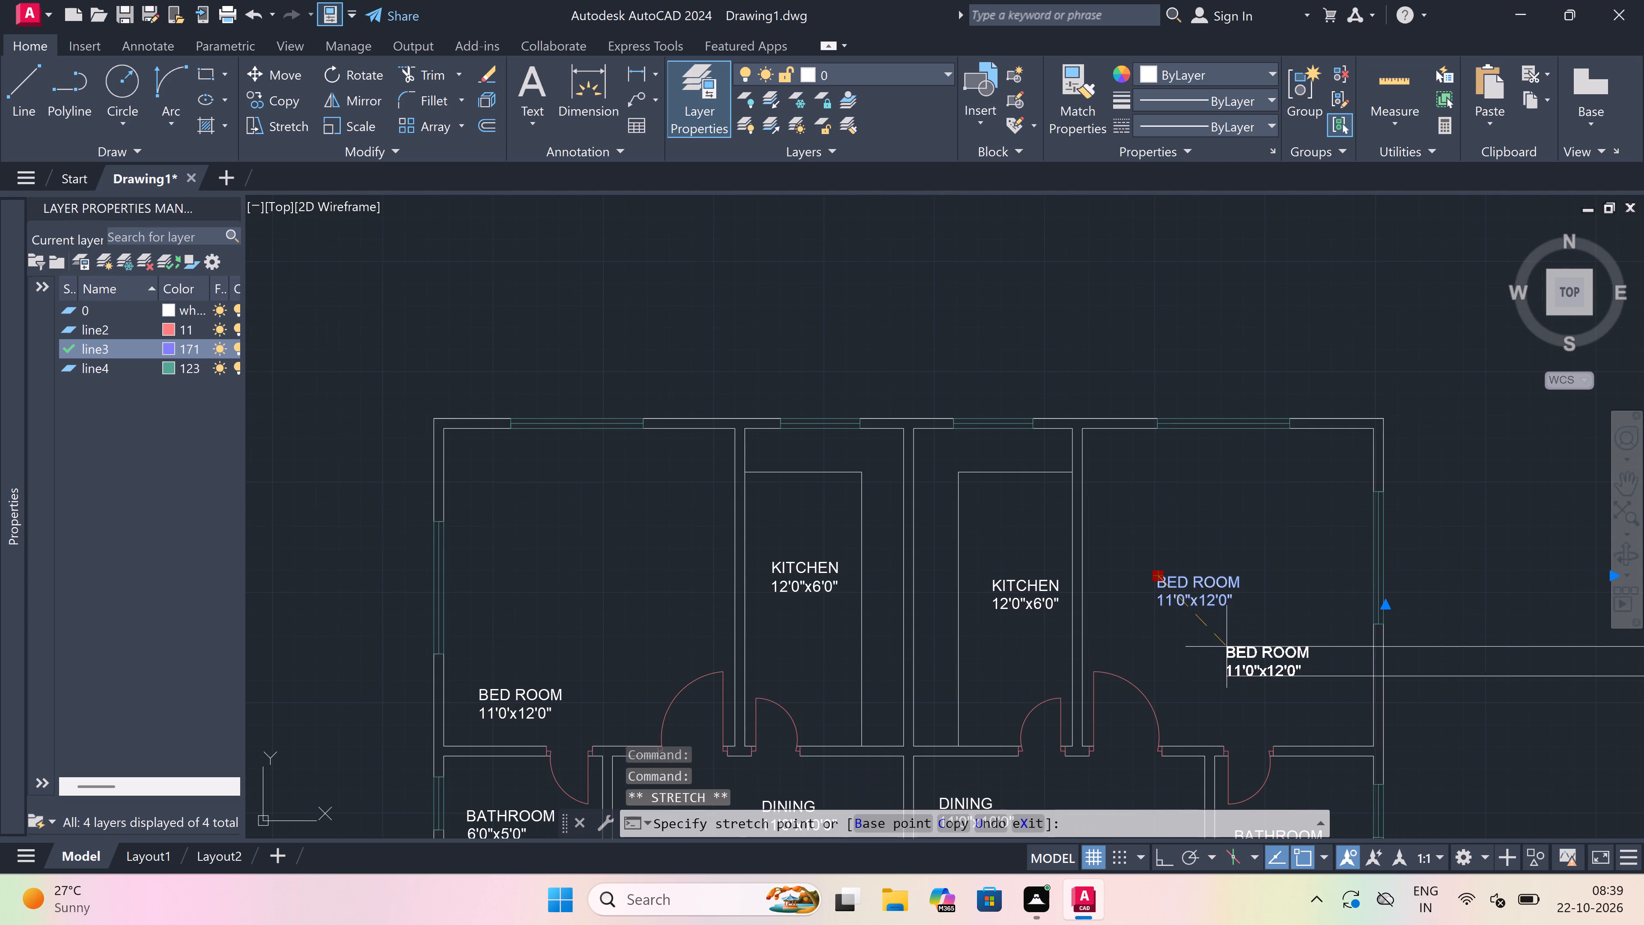
{"action": "left_click", "coordinate": [1240, 686]}
Shift the right unit's BATHROOM 6'0"x5'0" label up and left, leaving a small gap from the bathroom's inner wall.
{"action": "scroll", "coordinate": [1186, 597], "scroll_direction": "down", "scroll_amount": 4}
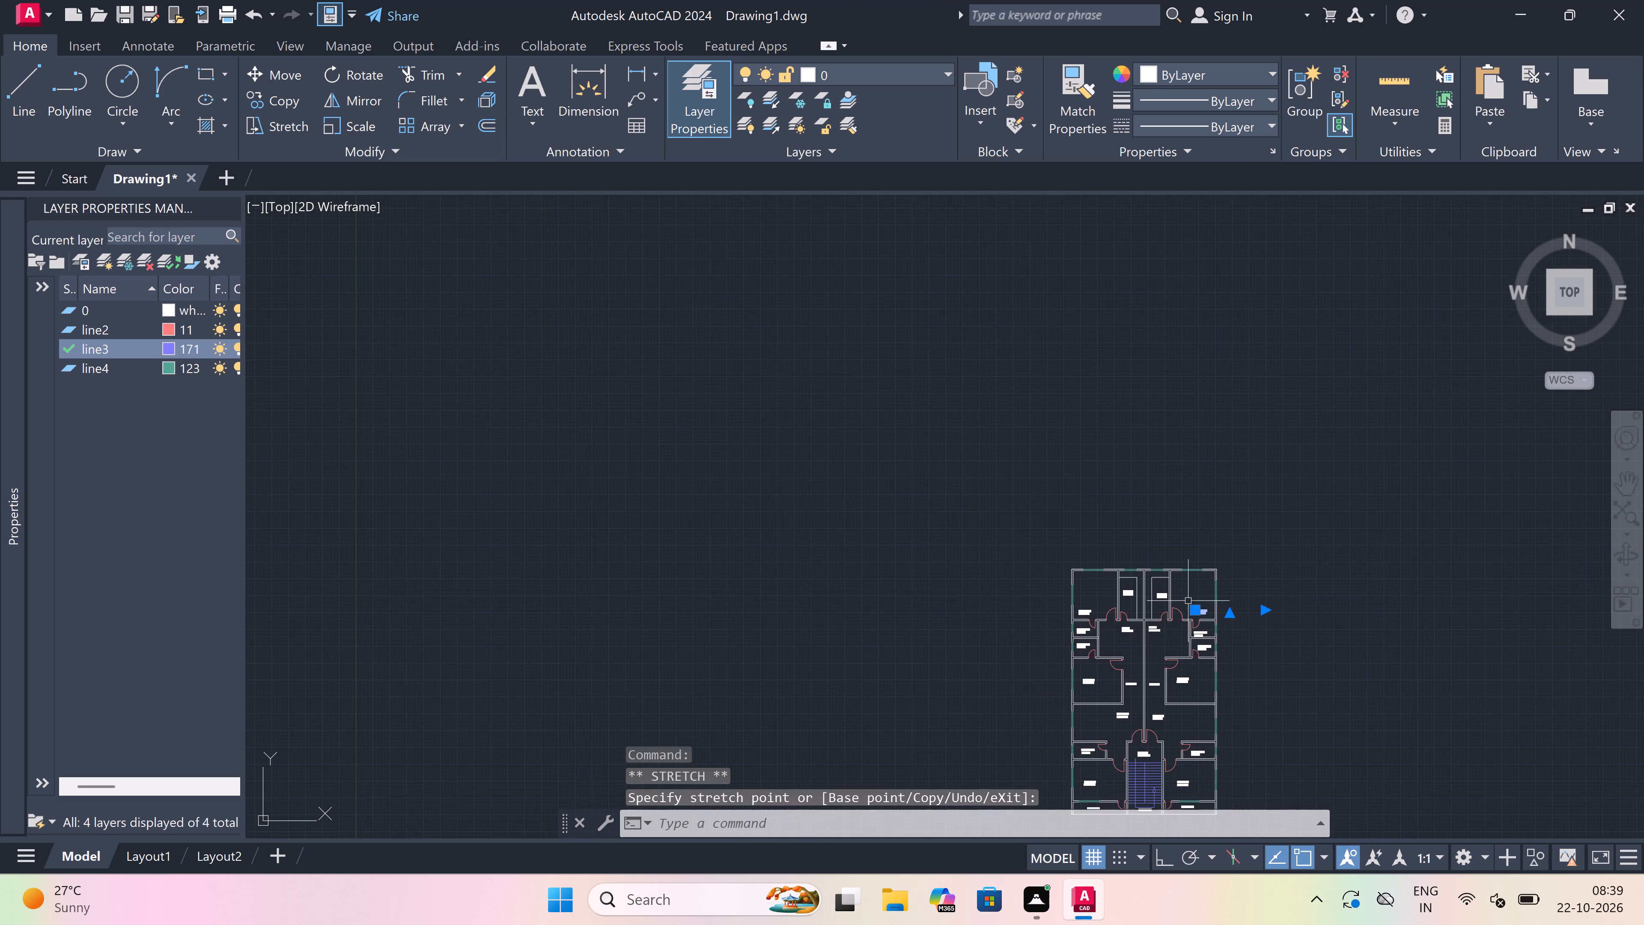
{"action": "scroll", "coordinate": [1196, 636], "scroll_direction": "up", "scroll_amount": 5}
{"action": "left_click", "coordinate": [1180, 613]}
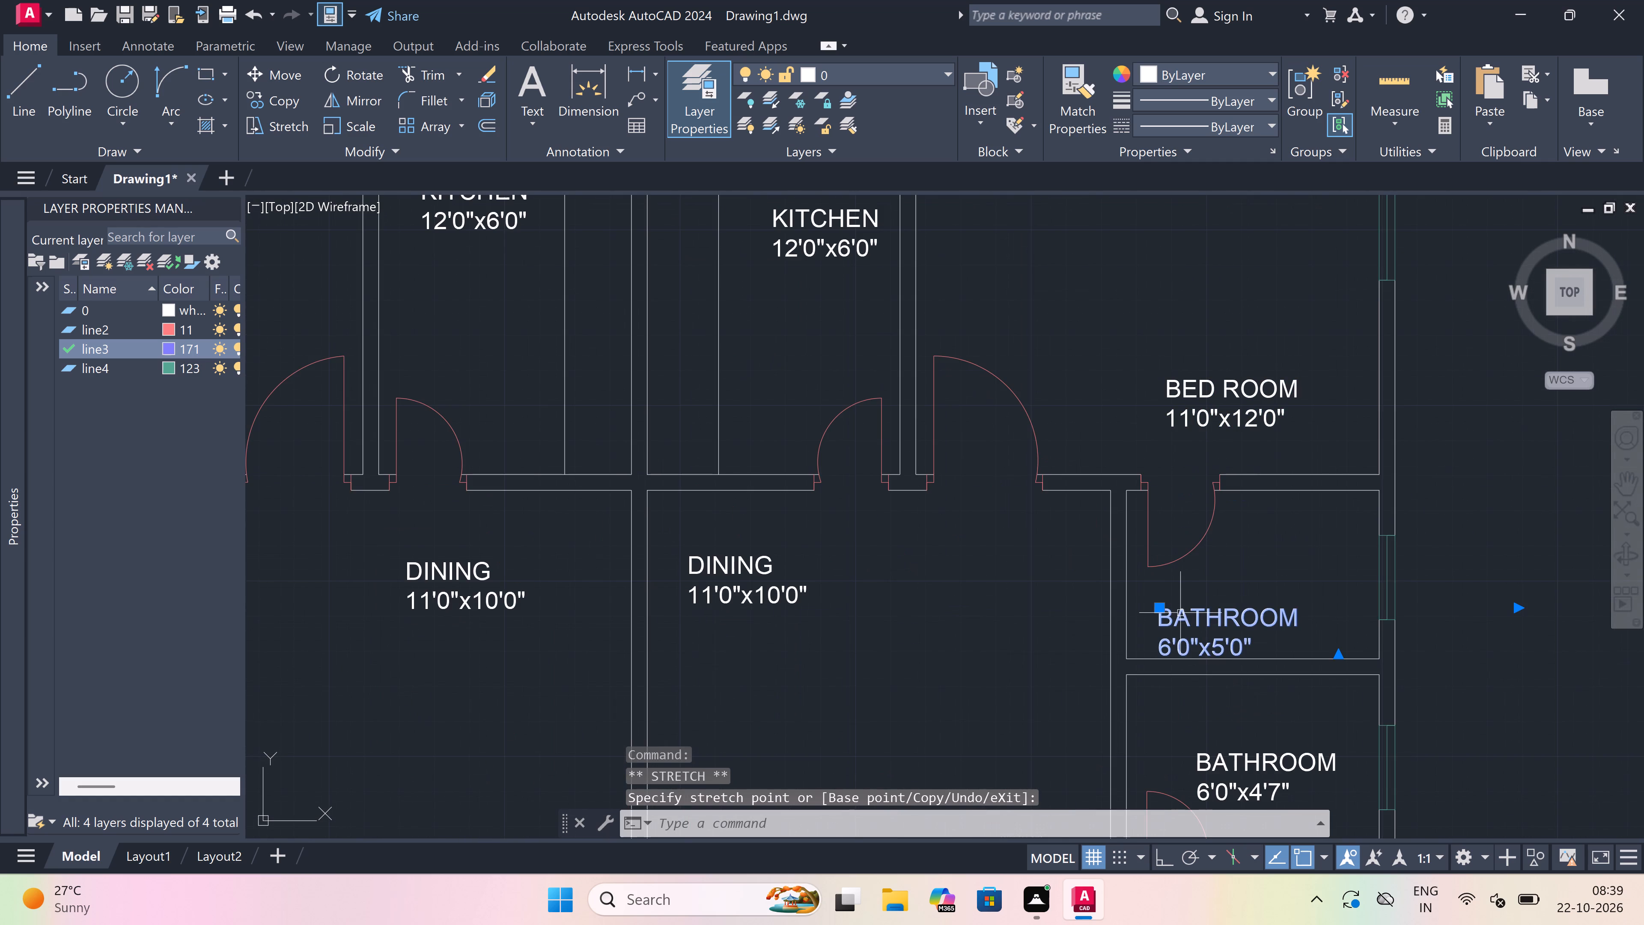
{"action": "left_click", "coordinate": [1157, 611]}
{"action": "left_click", "coordinate": [1136, 586]}
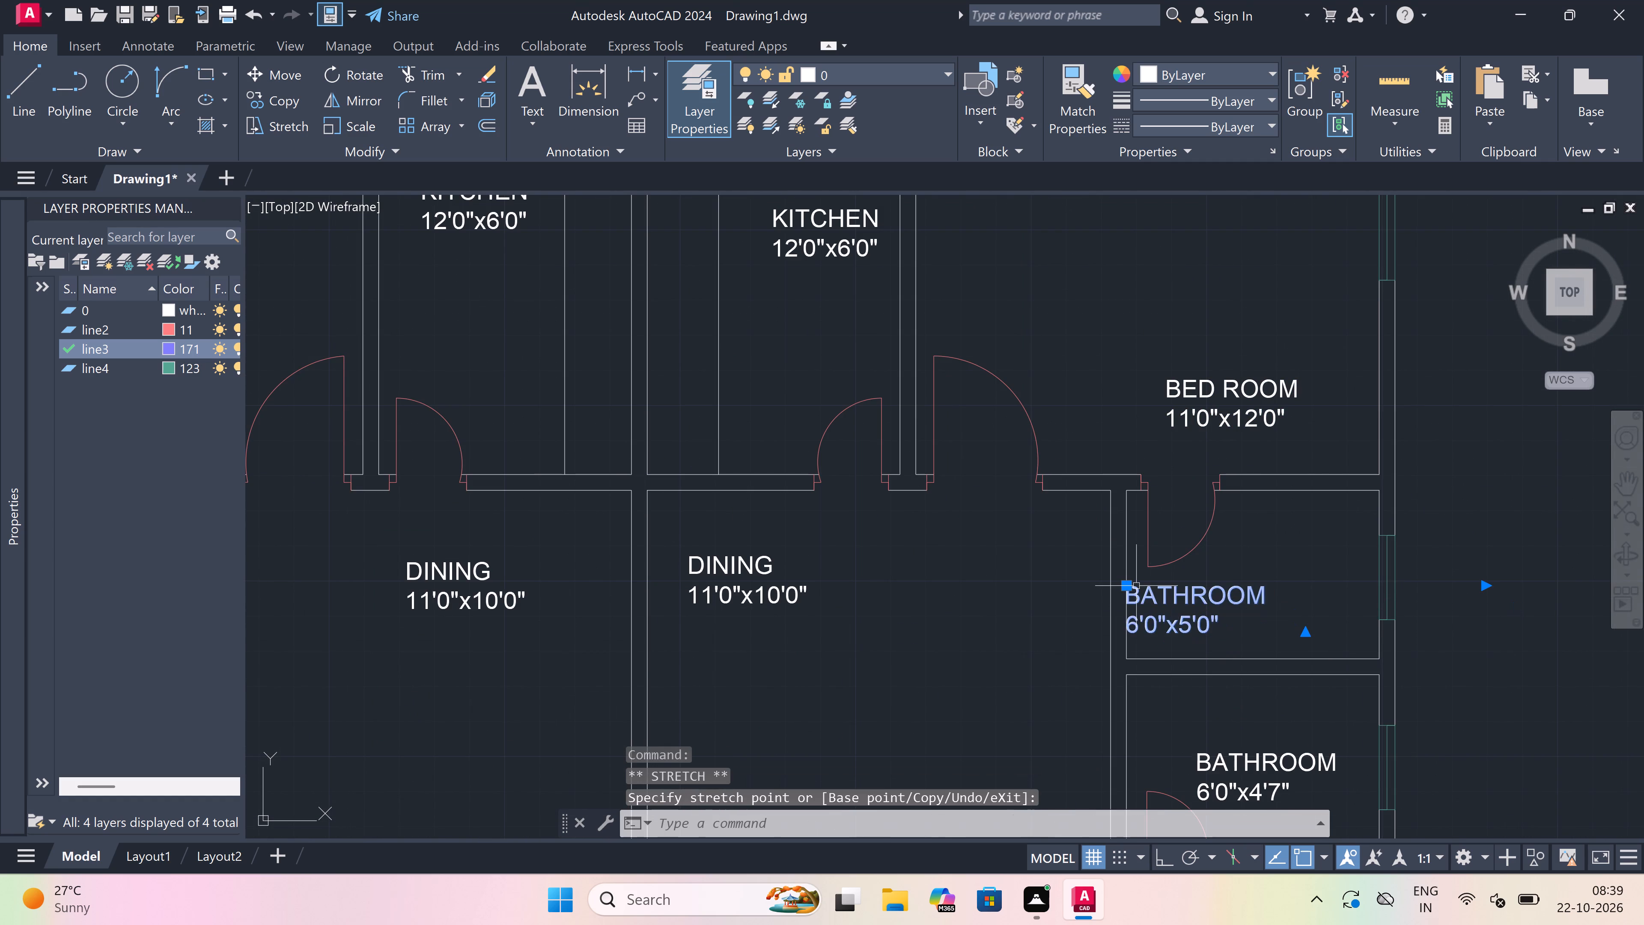
{"action": "scroll", "coordinate": [1136, 586], "scroll_direction": "down", "scroll_amount": 2}
{"action": "scroll", "coordinate": [1136, 586], "scroll_direction": "up", "scroll_amount": 6}
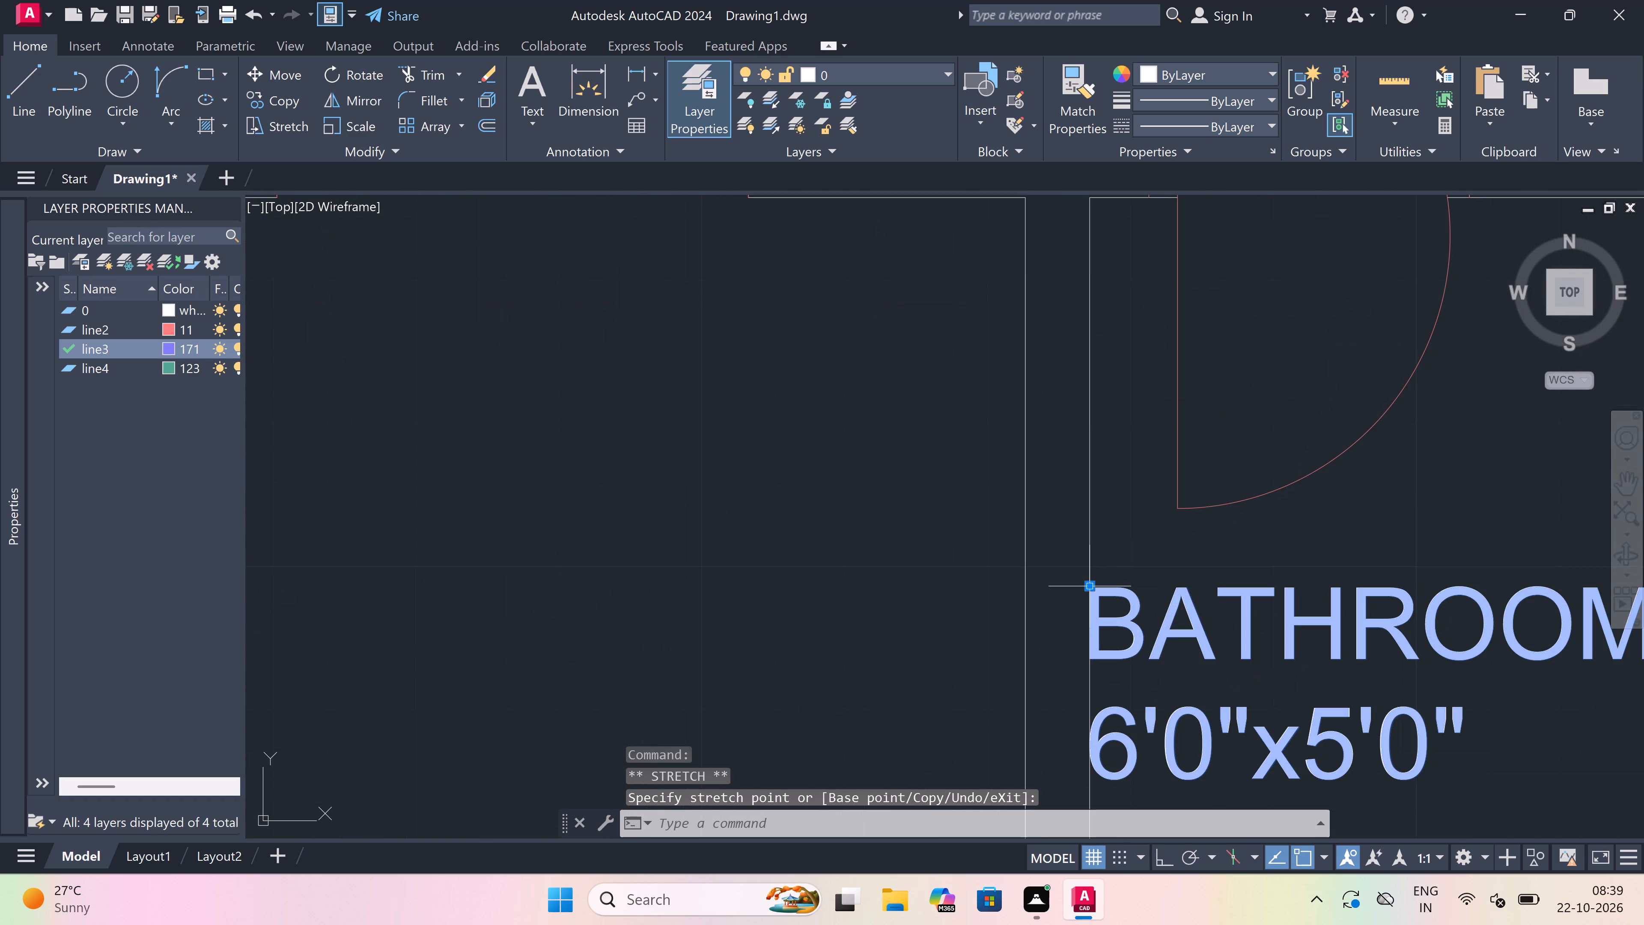
{"action": "left_click", "coordinate": [1094, 589]}
{"action": "left_click", "coordinate": [1147, 583]}
{"action": "scroll", "coordinate": [1138, 574], "scroll_direction": "down", "scroll_amount": 5}
{"action": "key", "text": "Escape"}
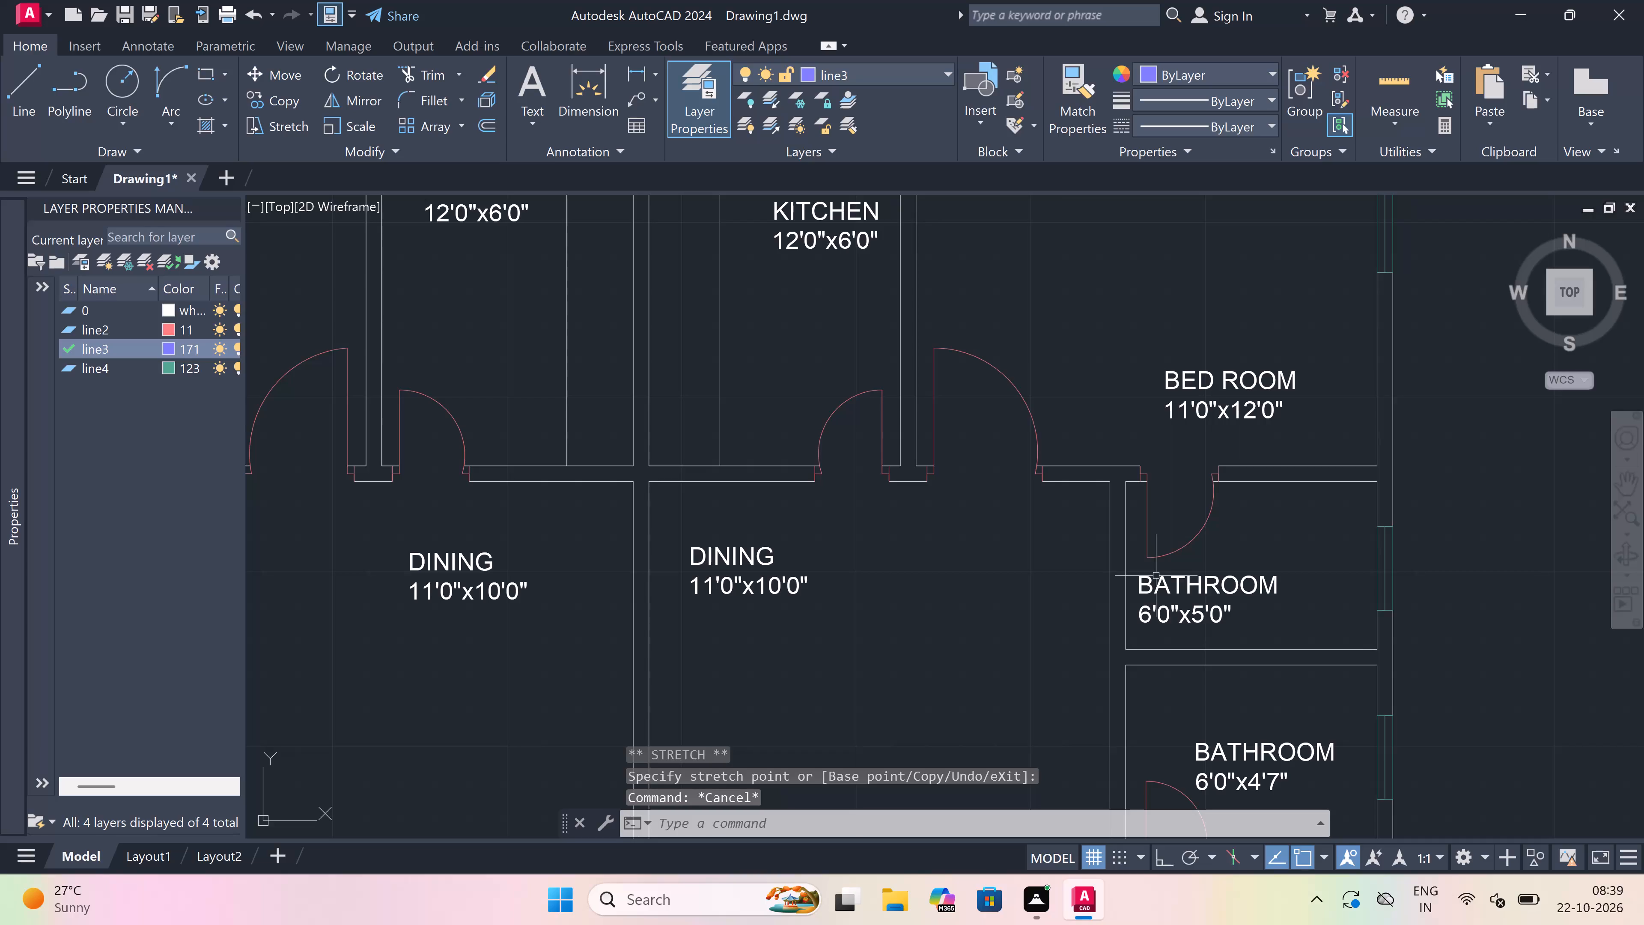
Move the right unit's BATHROOM 6'0"x4'7" label up and toward the inner wall, above the door swing.
{"action": "scroll", "coordinate": [1155, 577], "scroll_direction": "down", "scroll_amount": 3}
{"action": "scroll", "coordinate": [1157, 645], "scroll_direction": "up", "scroll_amount": 4}
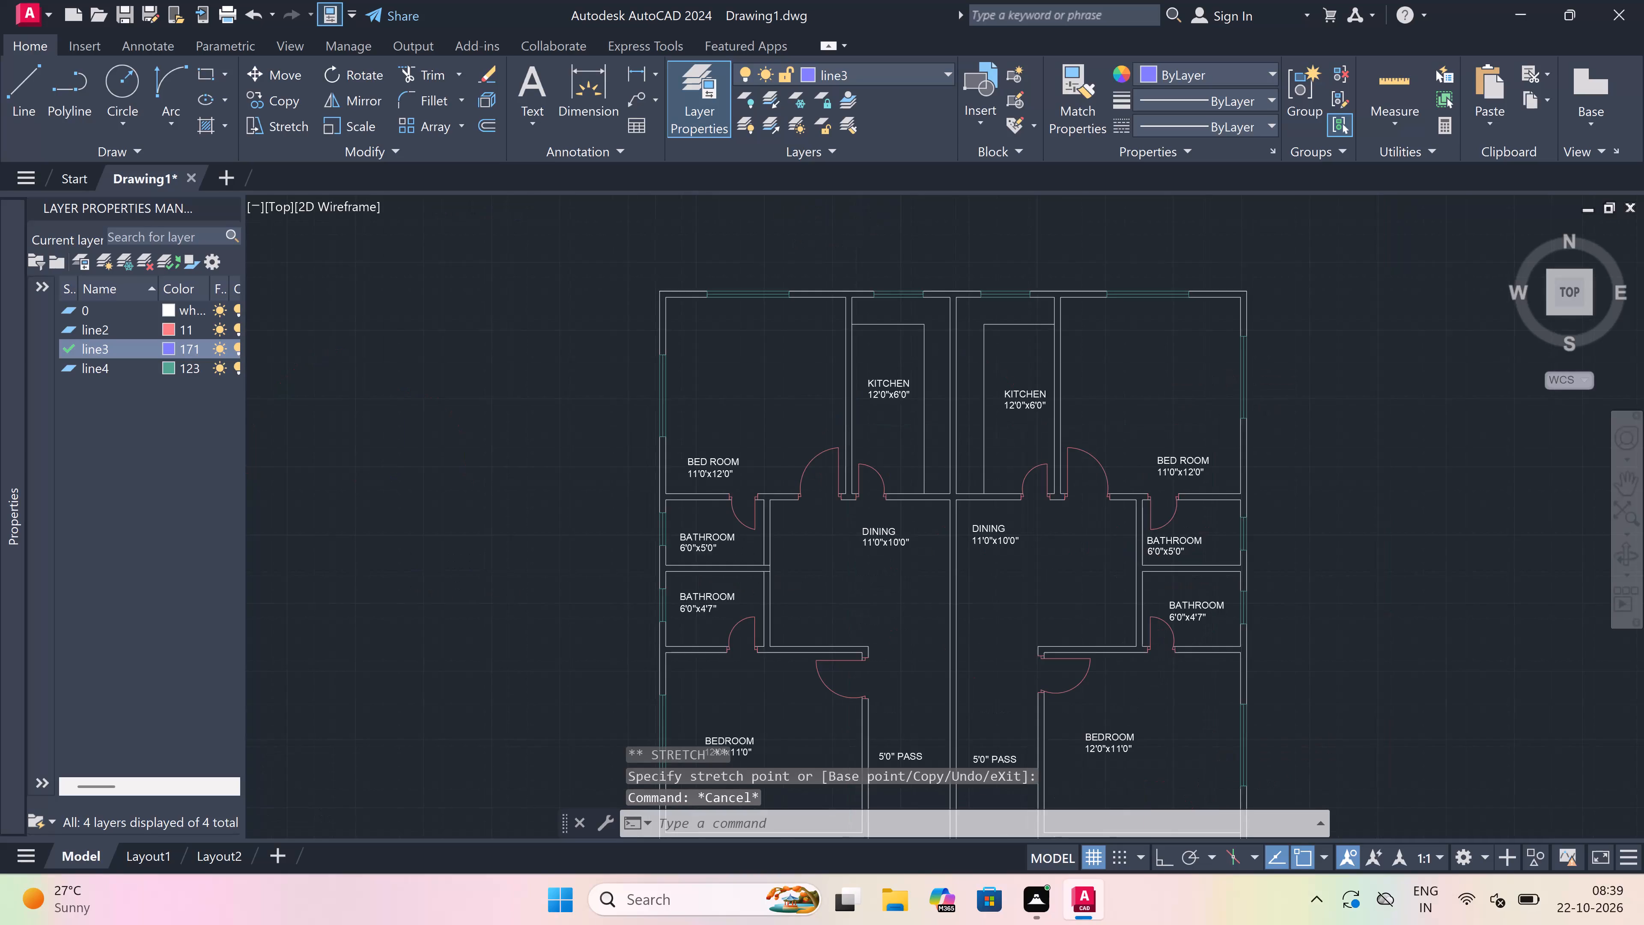
{"action": "scroll", "coordinate": [1205, 492], "scroll_direction": "up", "scroll_amount": 1}
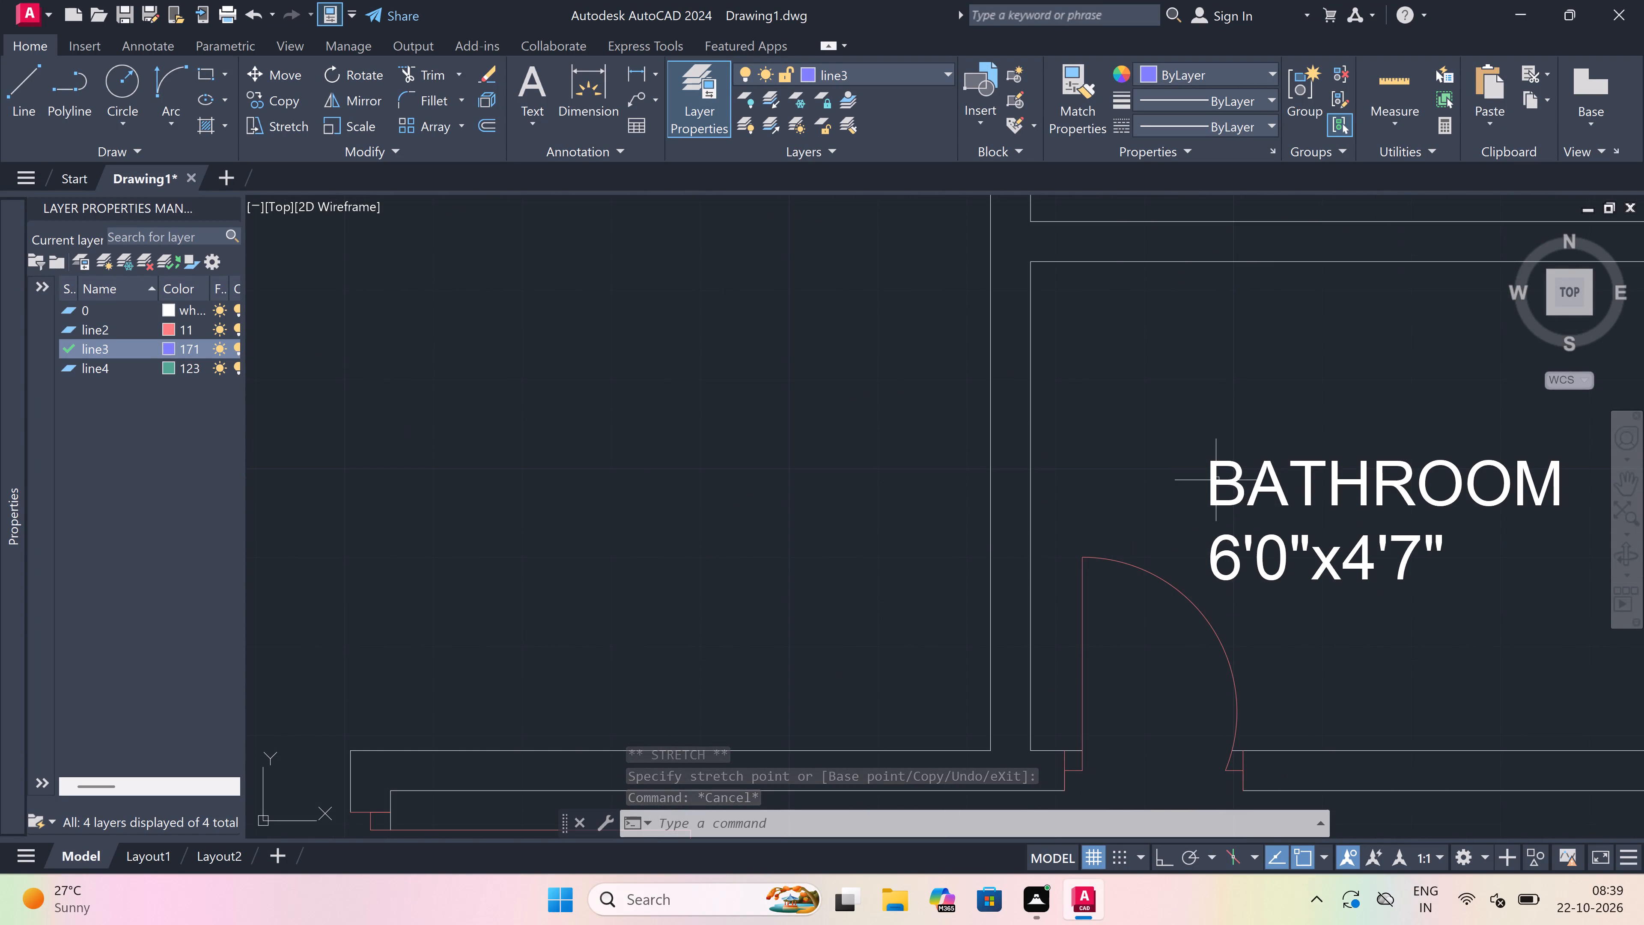
{"action": "left_click", "coordinate": [1216, 482]}
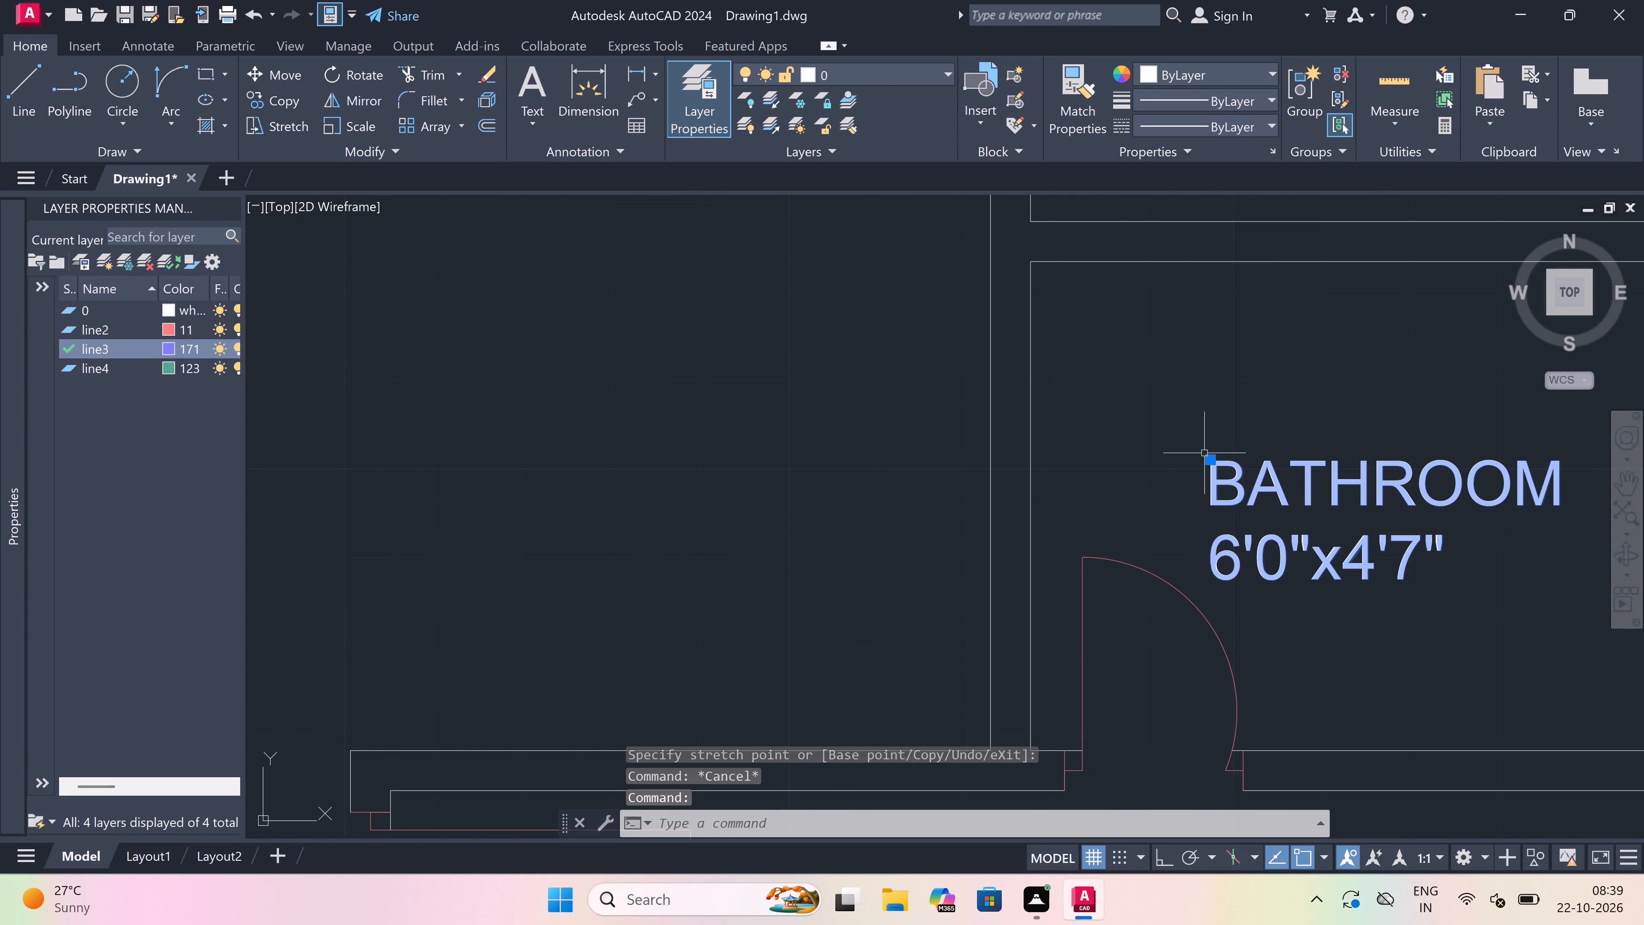
{"action": "double_click", "coordinate": [1211, 454]}
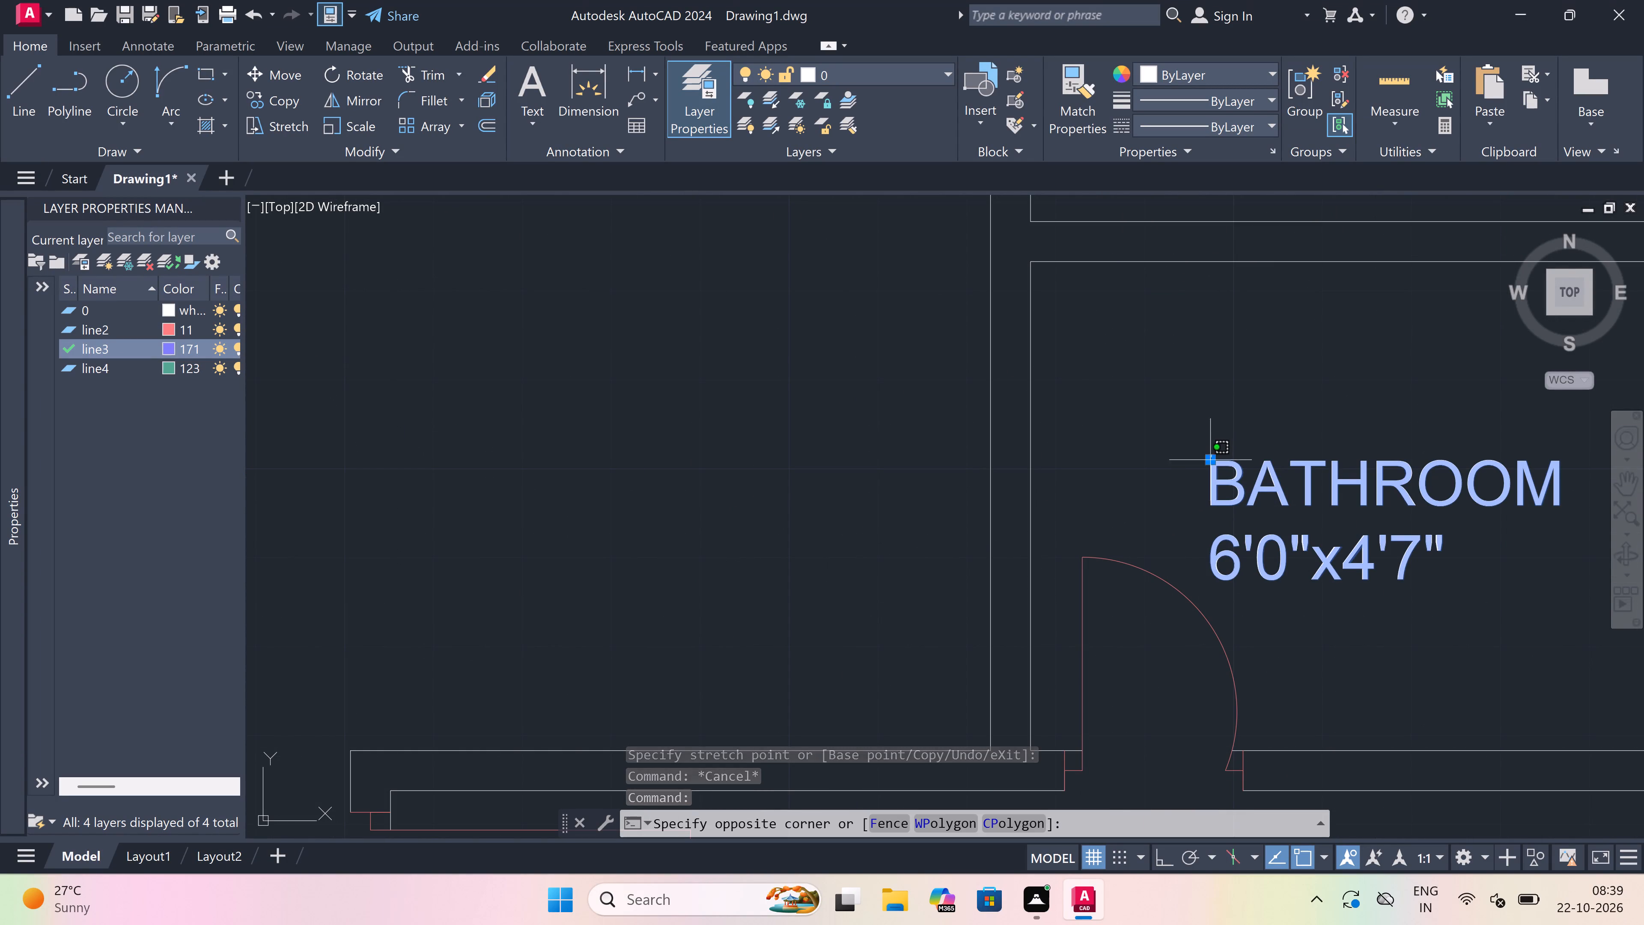
{"action": "left_click", "coordinate": [1211, 462]}
{"action": "left_click", "coordinate": [1213, 464]}
{"action": "left_click", "coordinate": [1213, 464]}
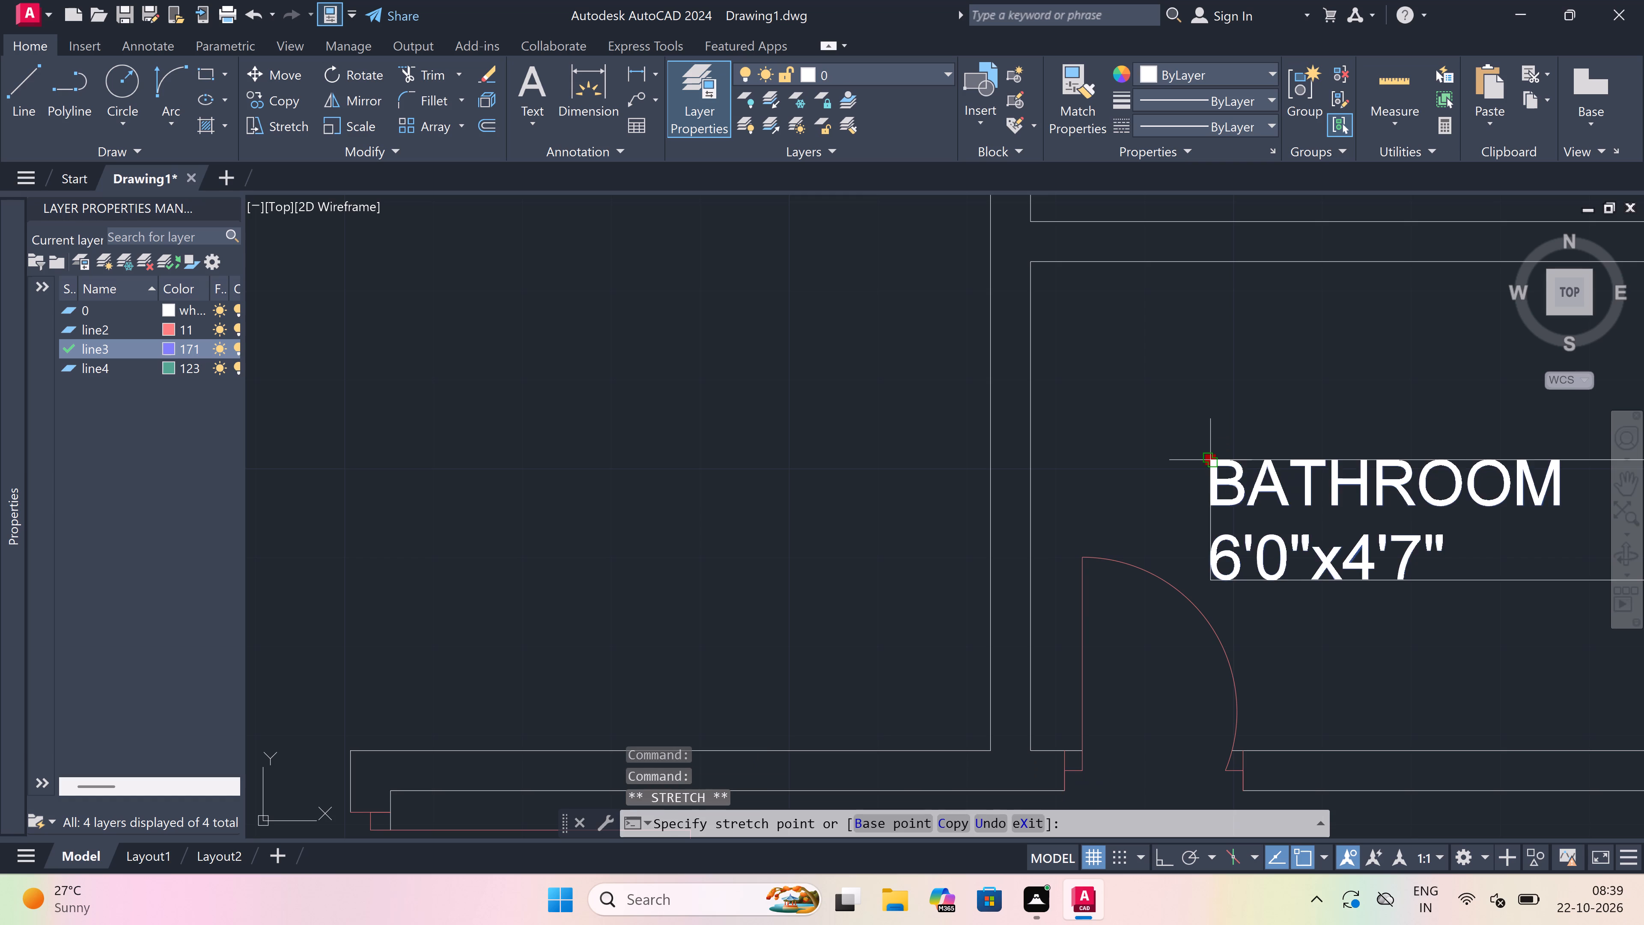
{"action": "left_click", "coordinate": [1093, 338]}
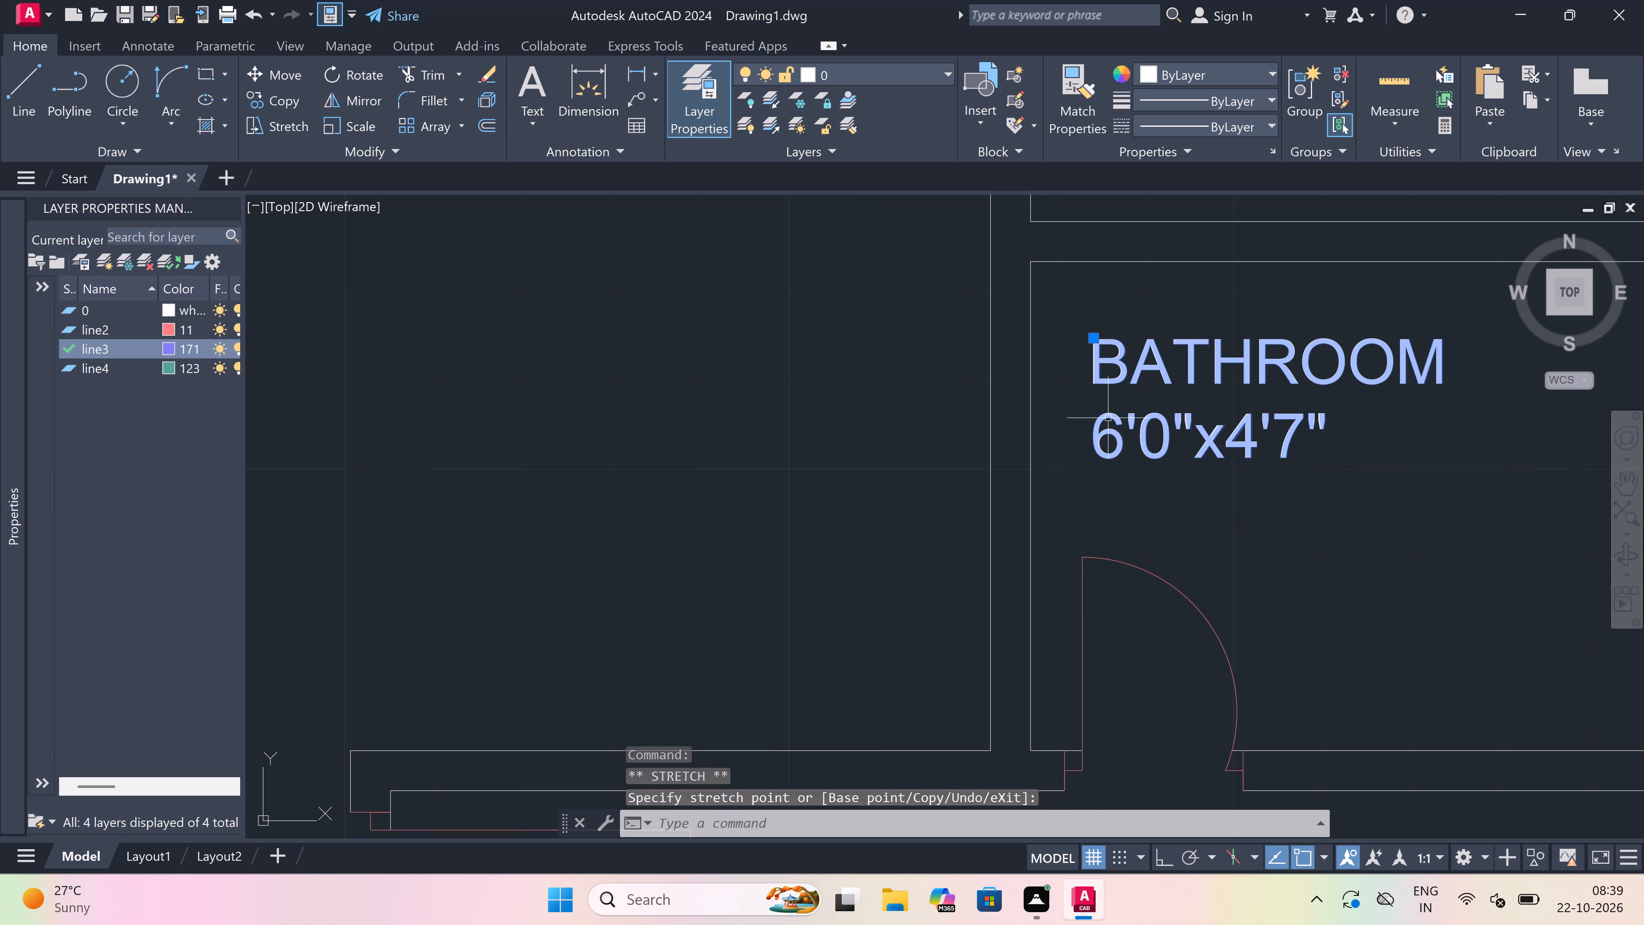
{"action": "key", "text": "Escape"}
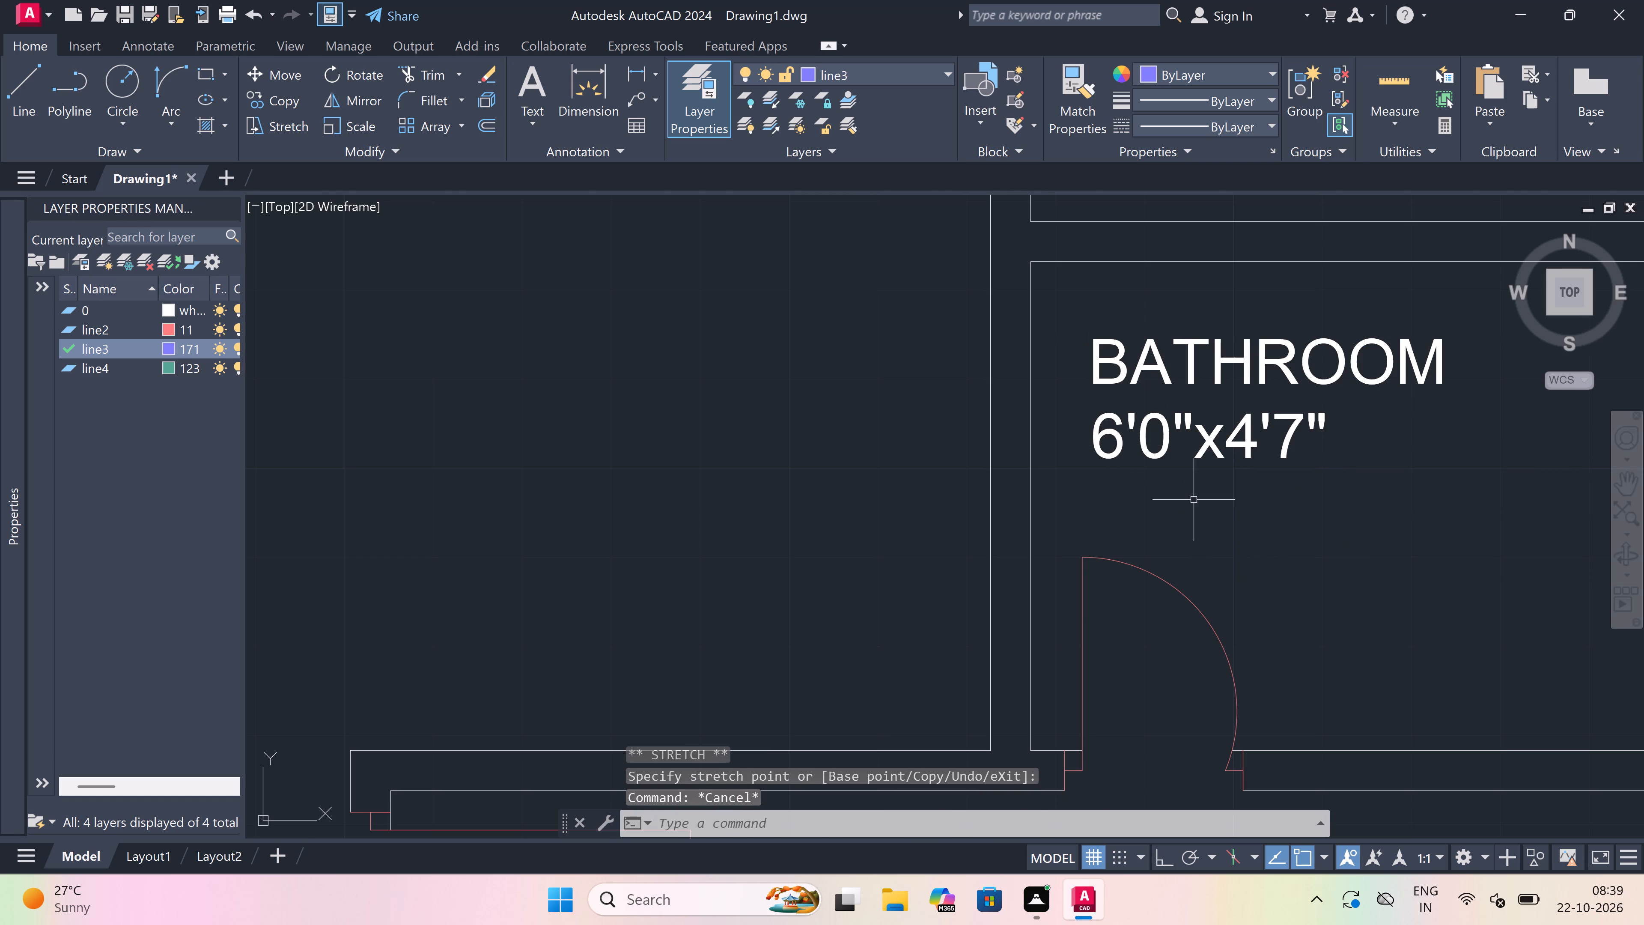
Move the left unit's BATHROOM 6'0"x5'0" label down and toward the inner wall, into the room's lower inner corner.
{"action": "scroll", "coordinate": [1194, 500], "scroll_direction": "down", "scroll_amount": 5}
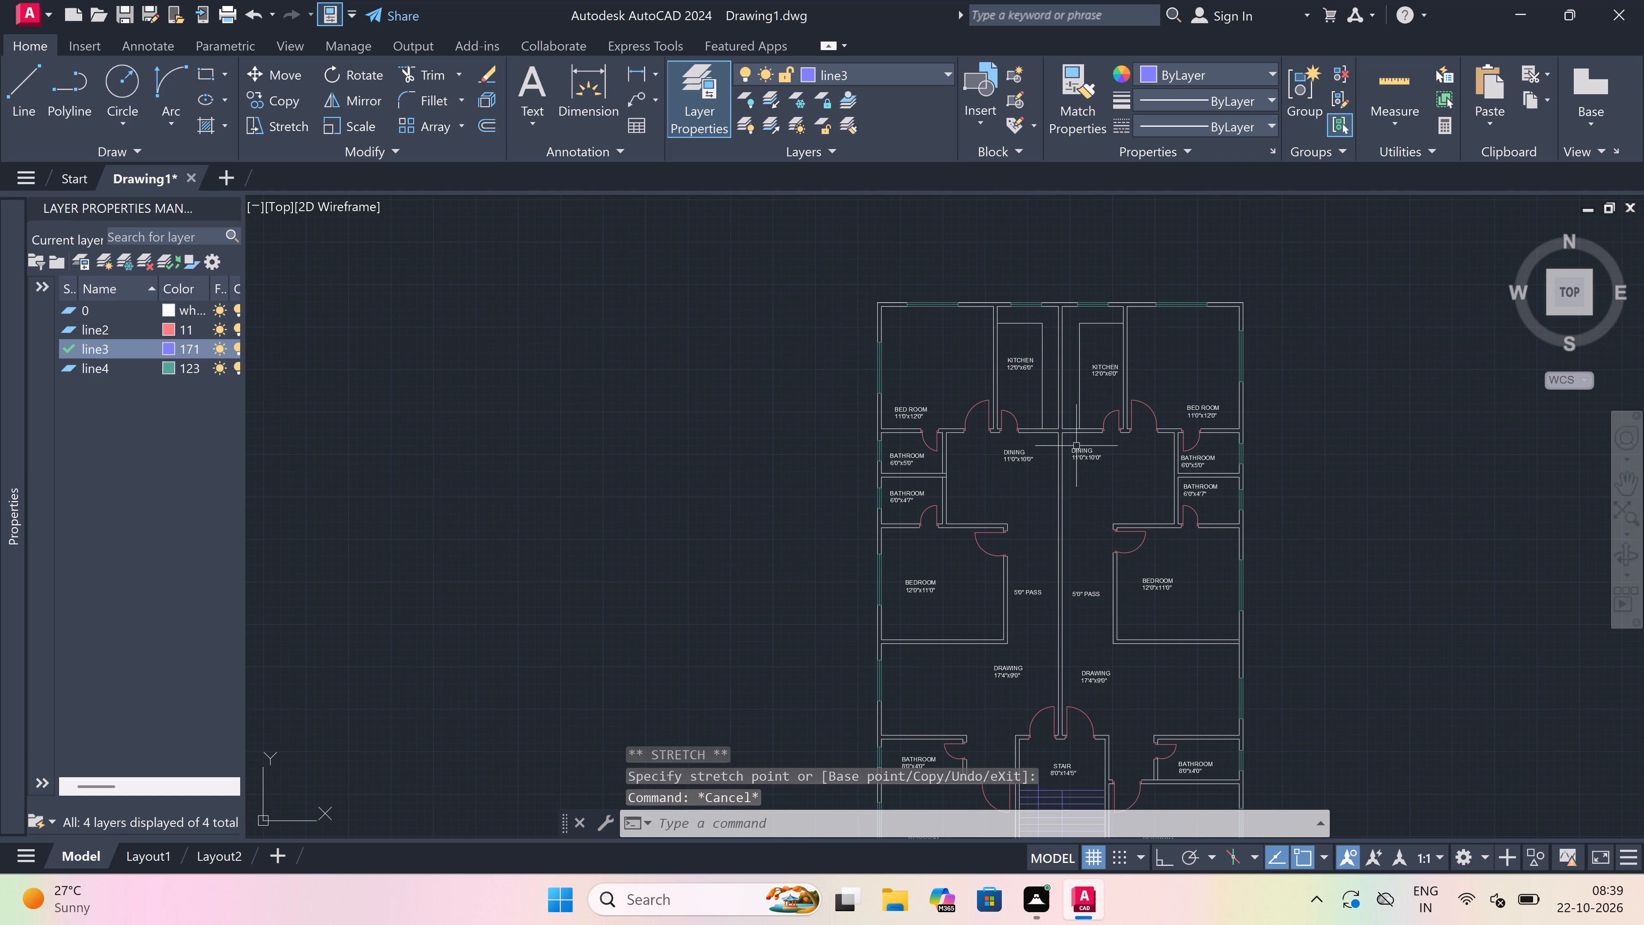
{"action": "scroll", "coordinate": [1060, 448], "scroll_direction": "up", "scroll_amount": 1}
{"action": "scroll", "coordinate": [1053, 442], "scroll_direction": "down", "scroll_amount": 3}
{"action": "scroll", "coordinate": [954, 466], "scroll_direction": "up", "scroll_amount": 1}
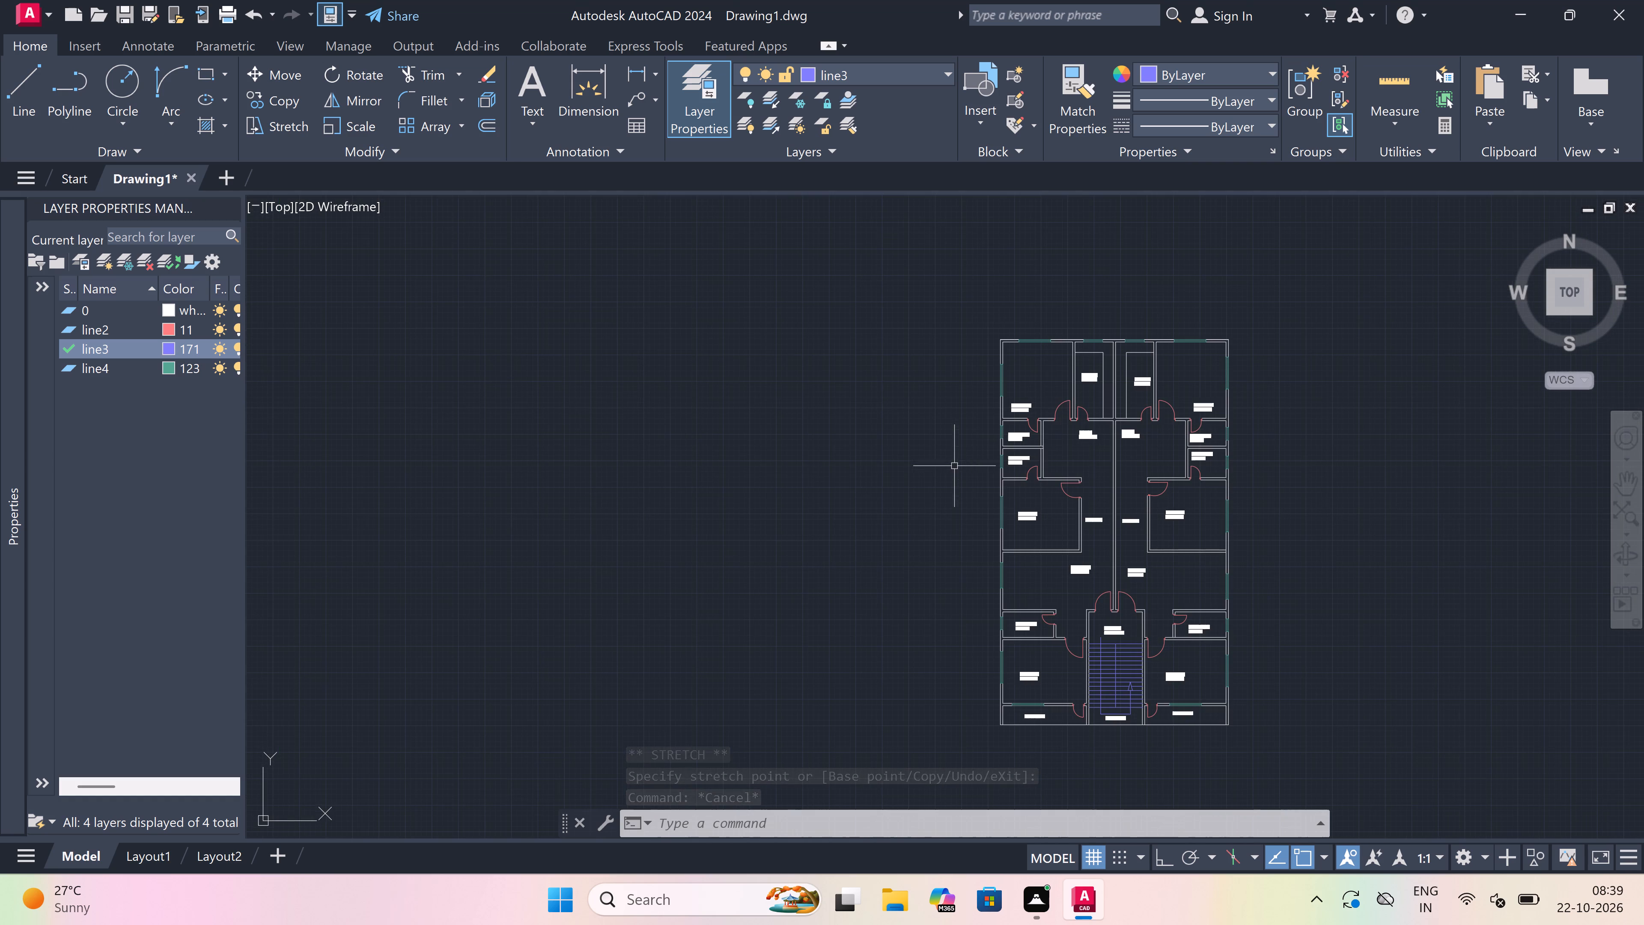
{"action": "scroll", "coordinate": [1013, 440], "scroll_direction": "up", "scroll_amount": 4}
{"action": "left_click", "coordinate": [1017, 436]}
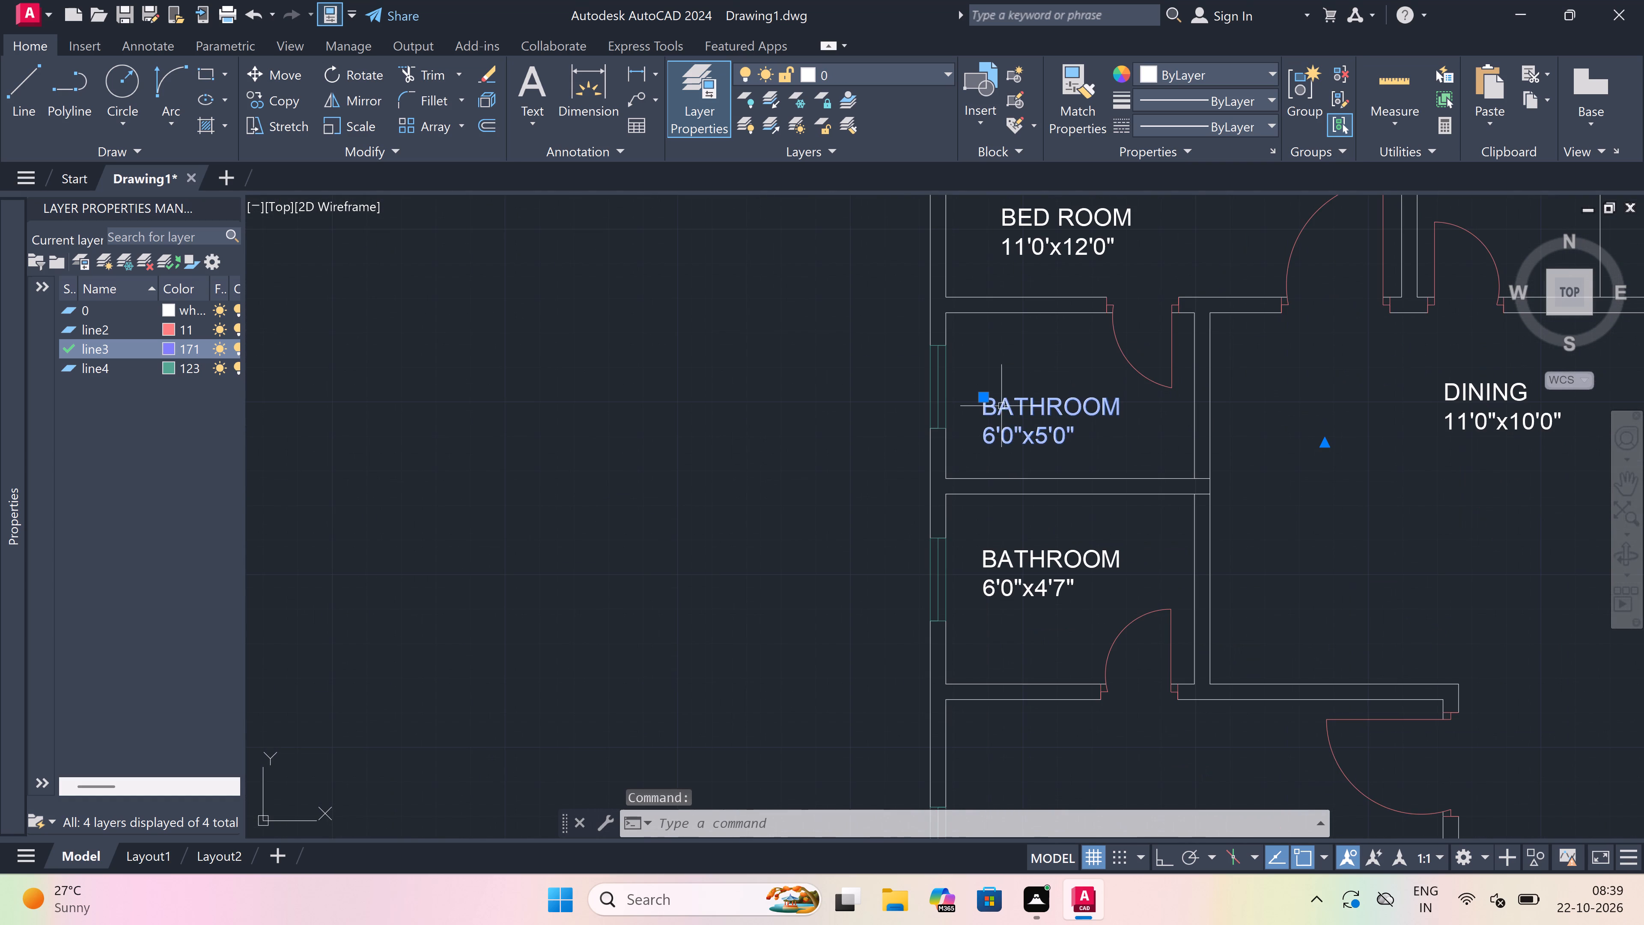
{"action": "left_click", "coordinate": [987, 396]}
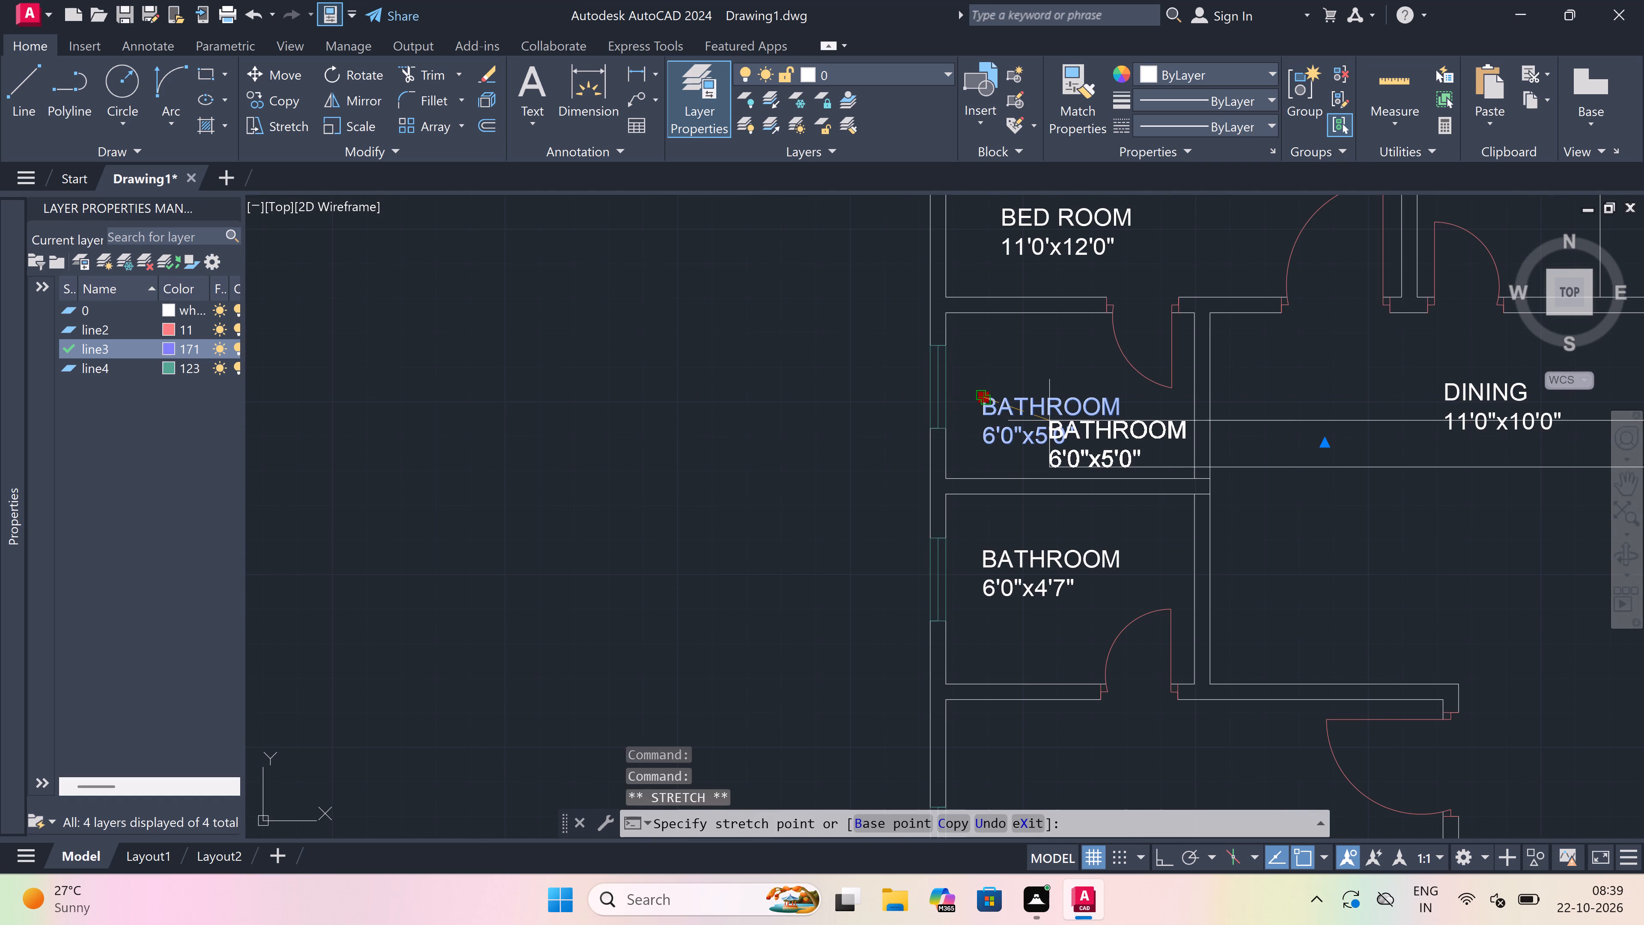
{"action": "left_click", "coordinate": [1050, 421]}
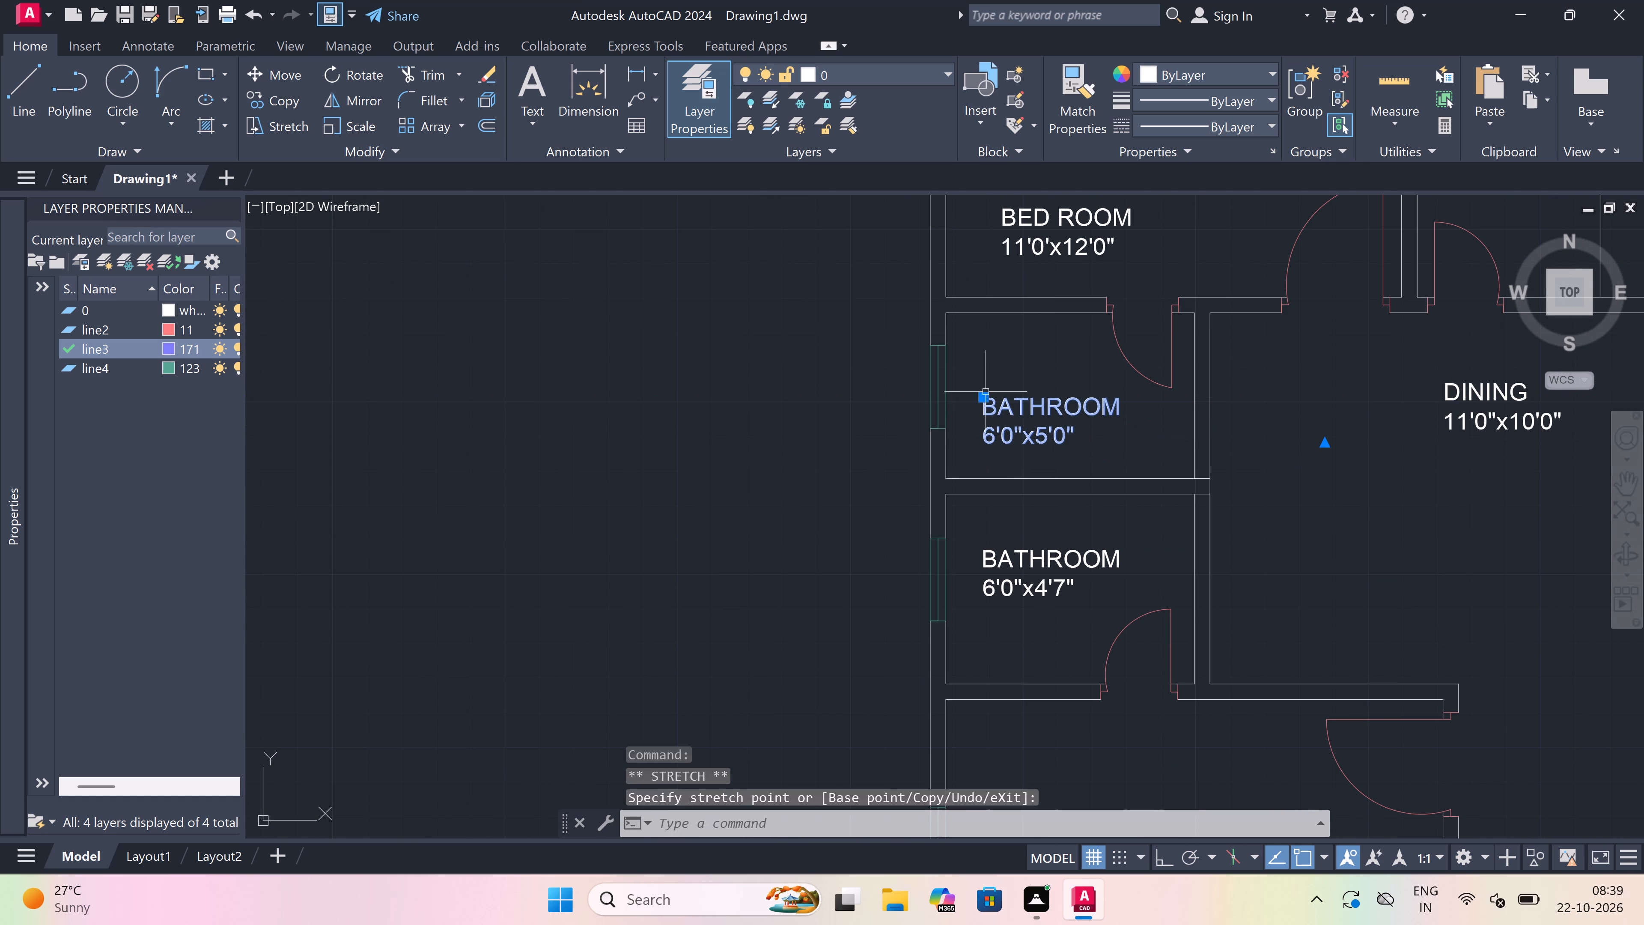
{"action": "left_click", "coordinate": [988, 397]}
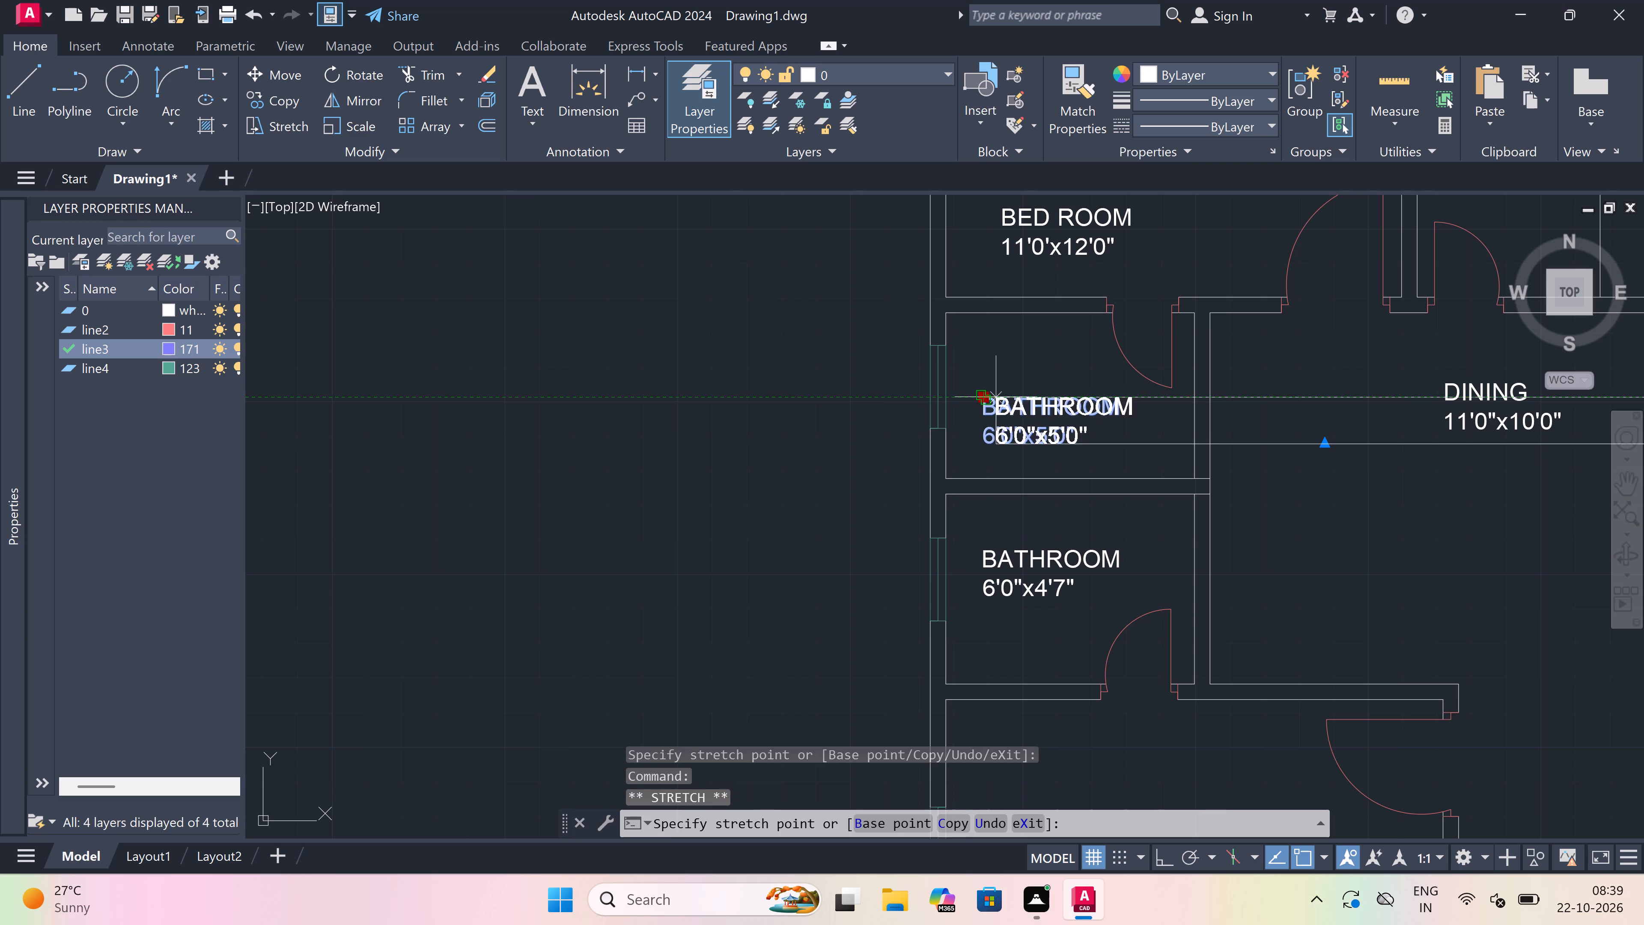
{"action": "scroll", "coordinate": [1060, 424], "scroll_direction": "up", "scroll_amount": 3}
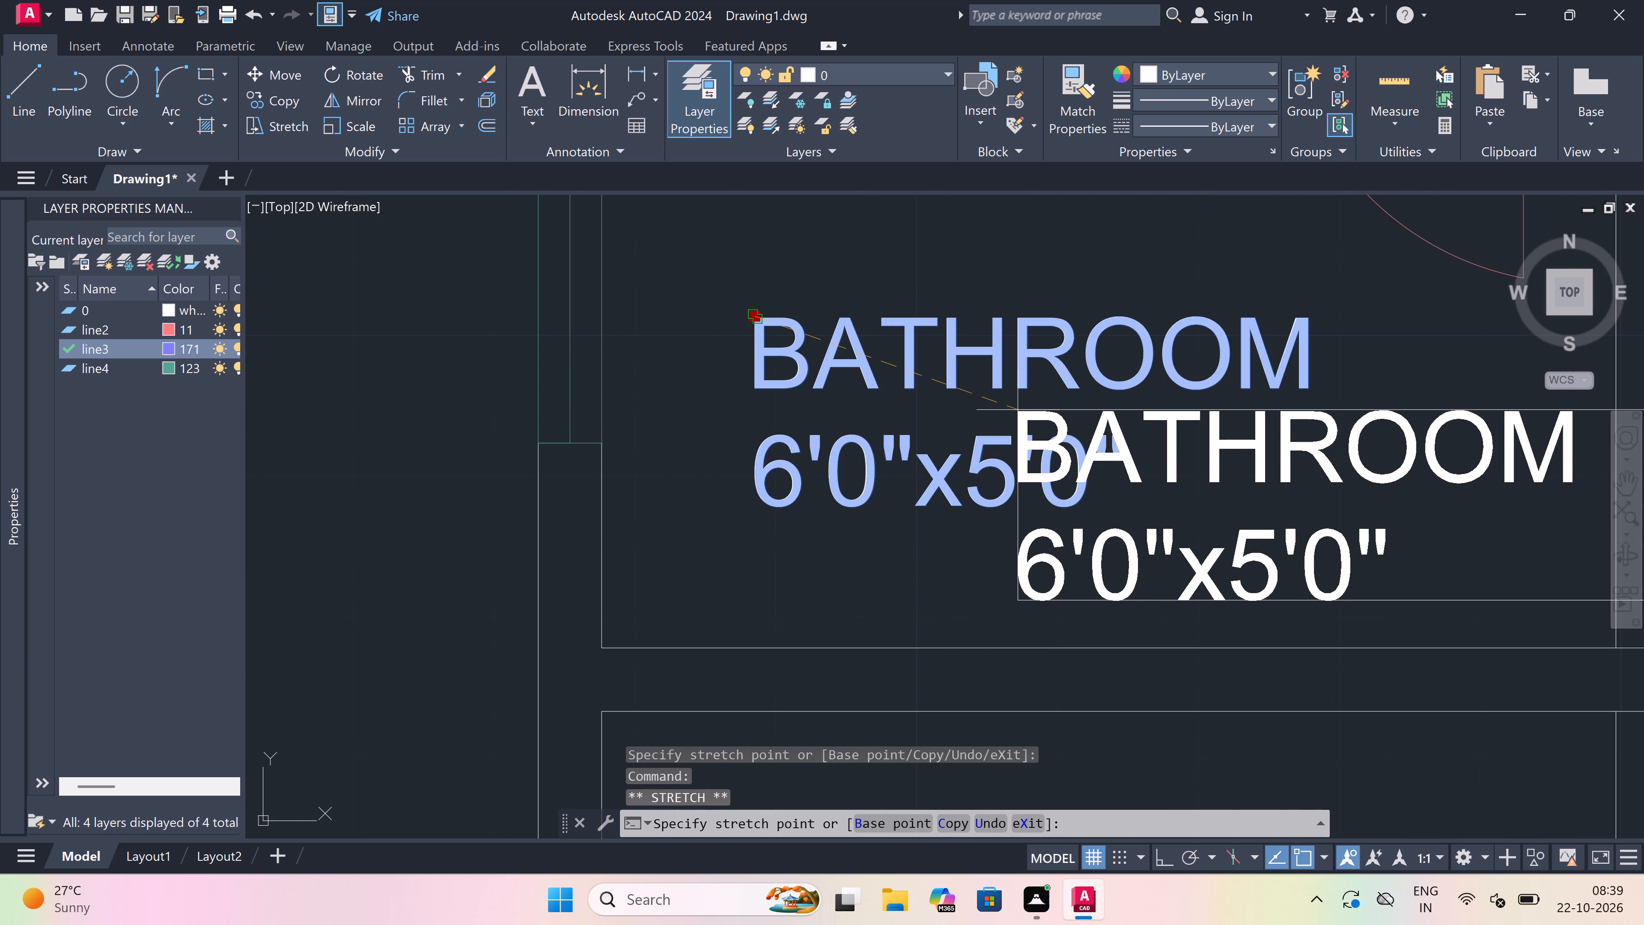
{"action": "left_click", "coordinate": [1020, 415]}
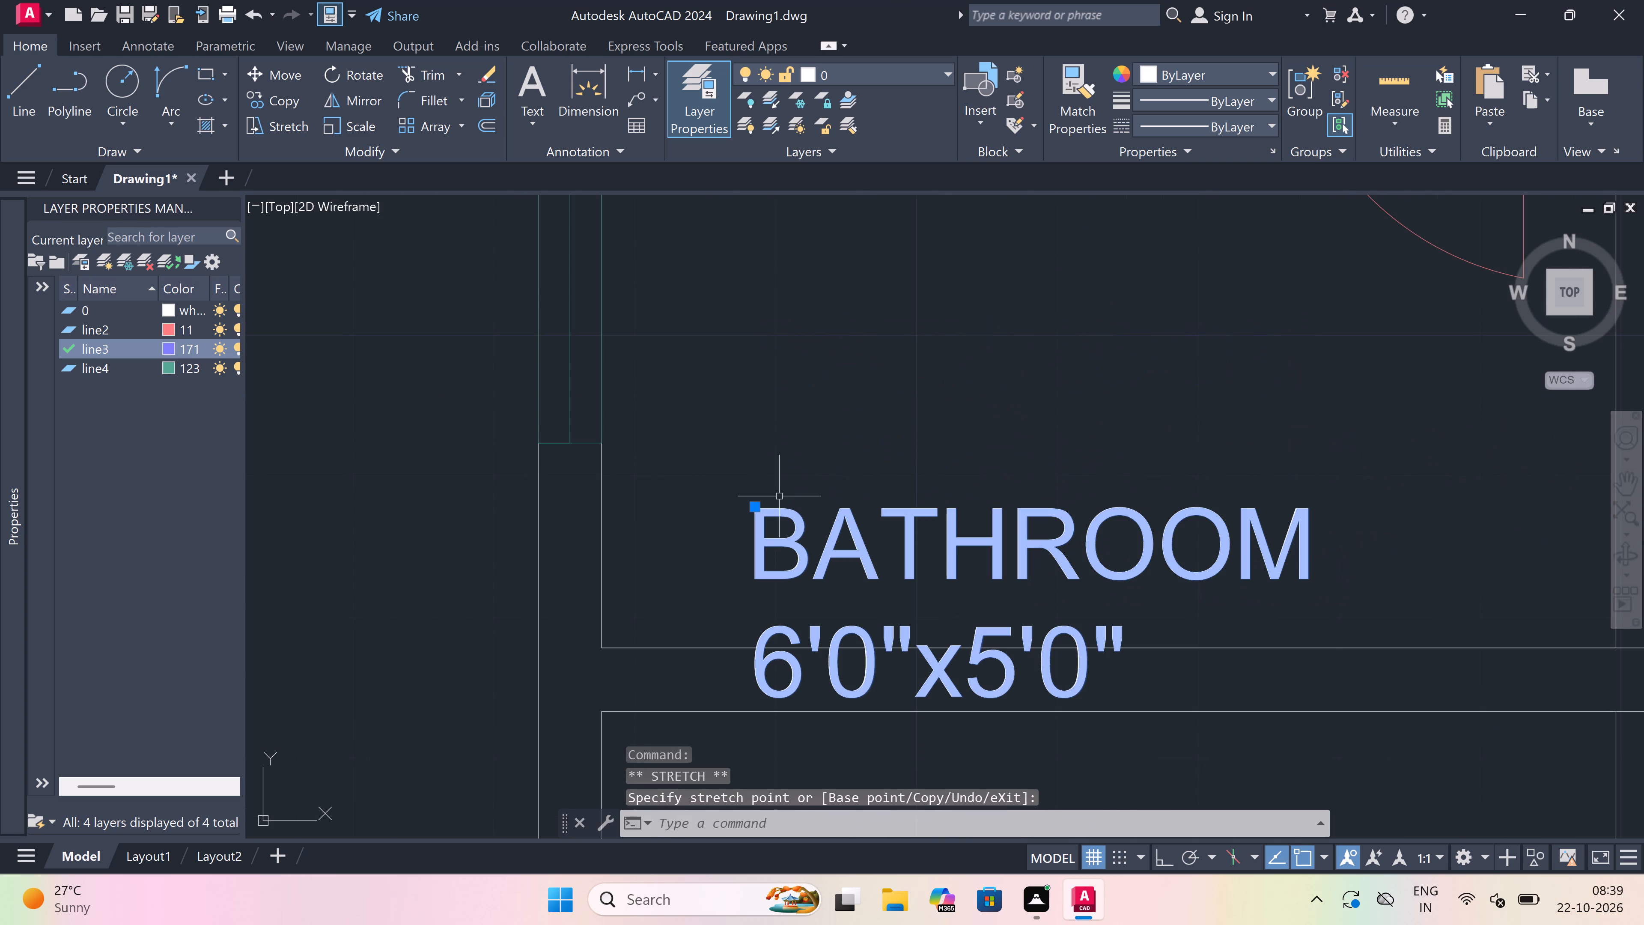
{"action": "left_click", "coordinate": [753, 507]}
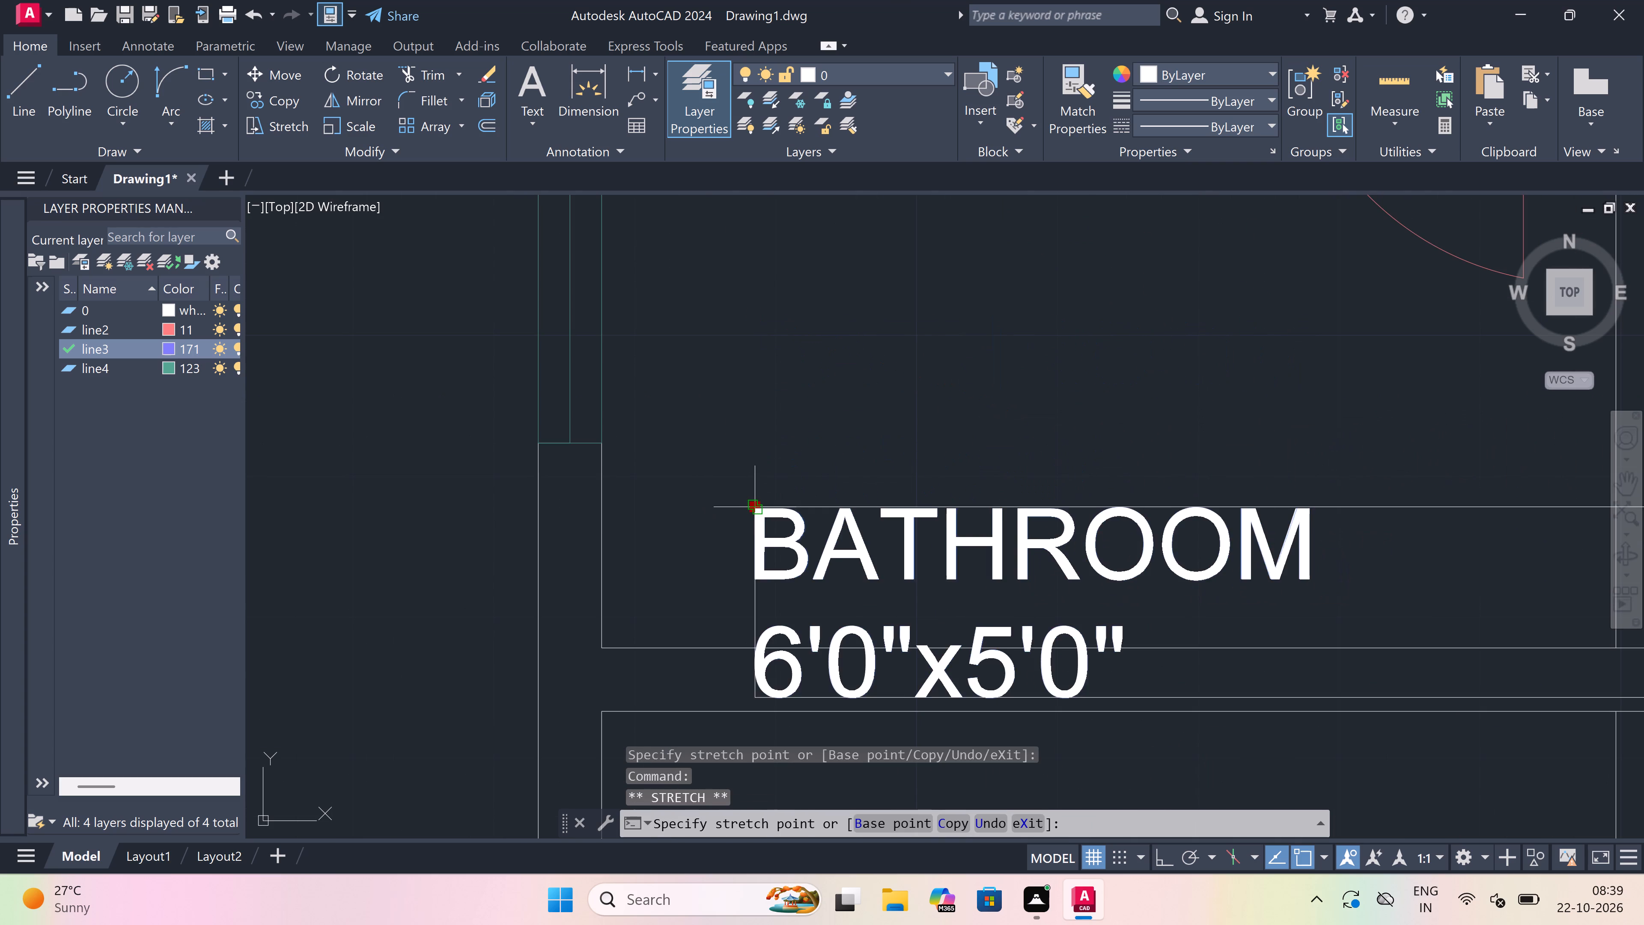
{"action": "left_click", "coordinate": [1026, 426]}
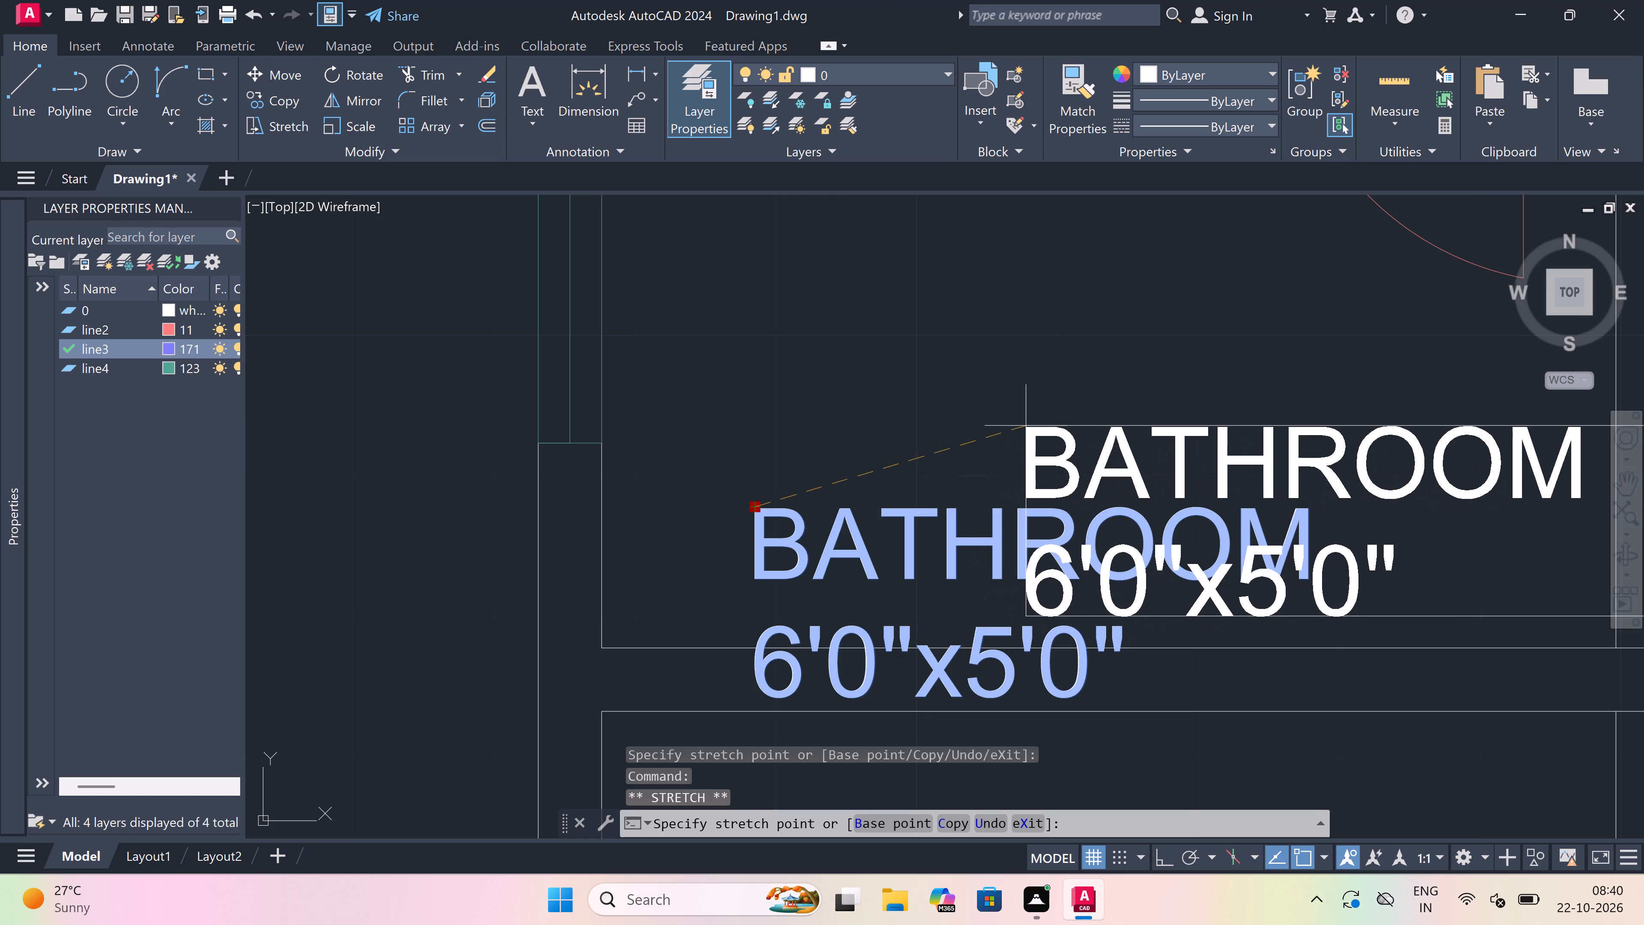
{"action": "scroll", "coordinate": [1017, 428], "scroll_direction": "down", "scroll_amount": 3}
{"action": "key", "text": "Escape"}
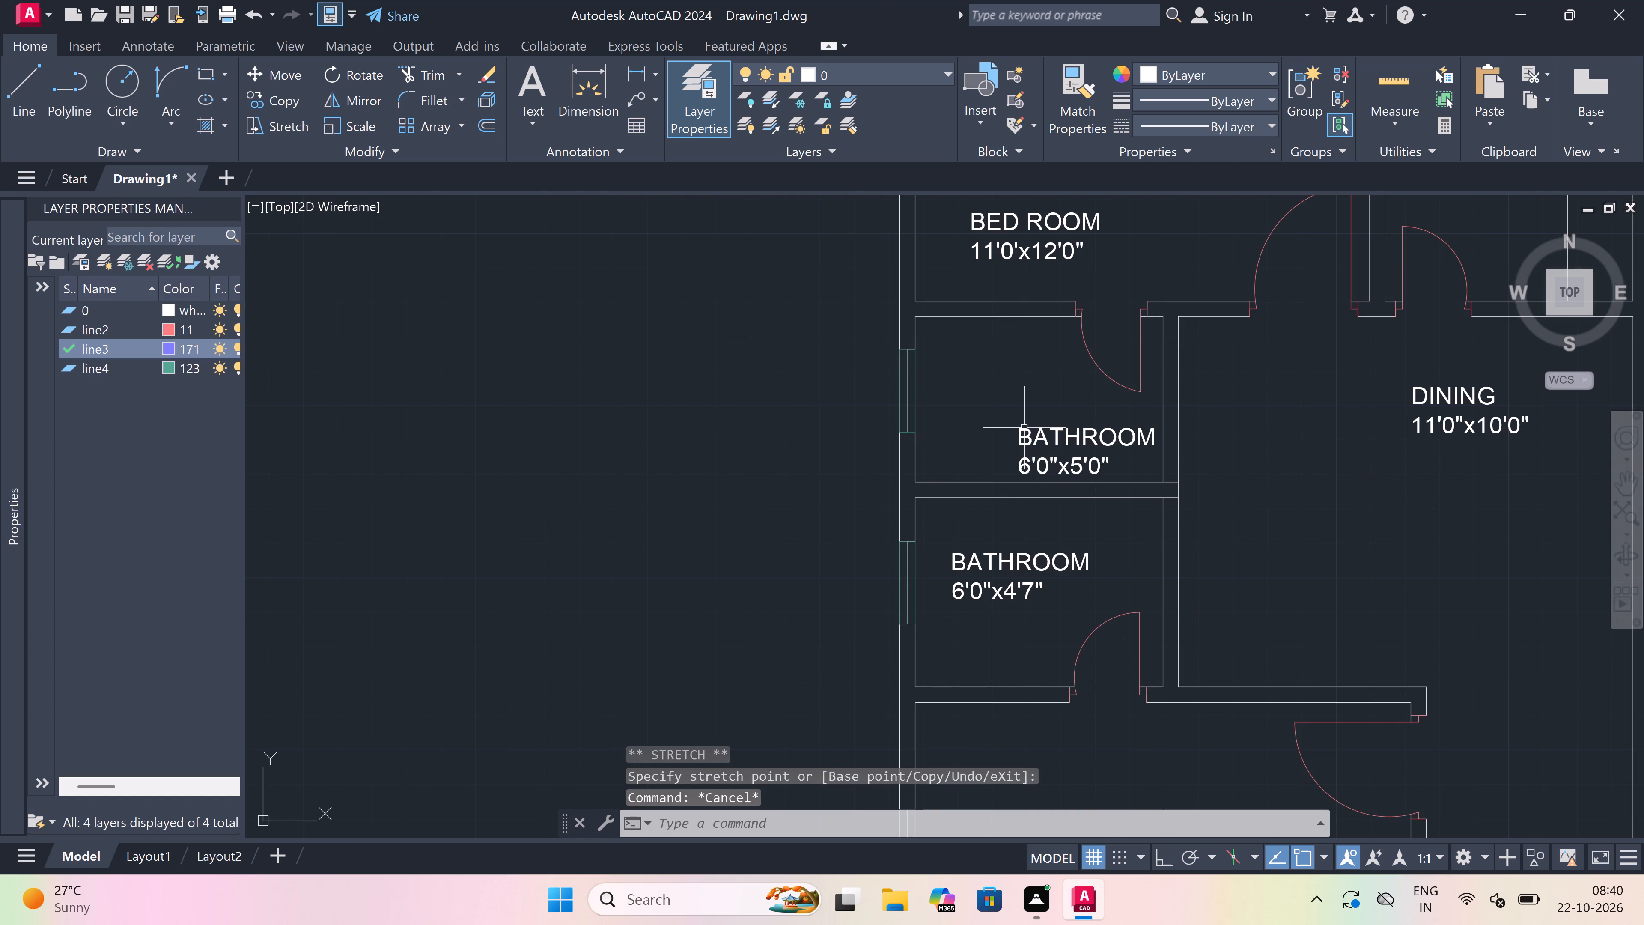
Move the left unit's BATHROOM 6'0"x4'7" label up beside the inner wall, aligned beneath the BATHROOM 6'0"x5'0" label.
{"action": "scroll", "coordinate": [1021, 468], "scroll_direction": "down", "scroll_amount": 2}
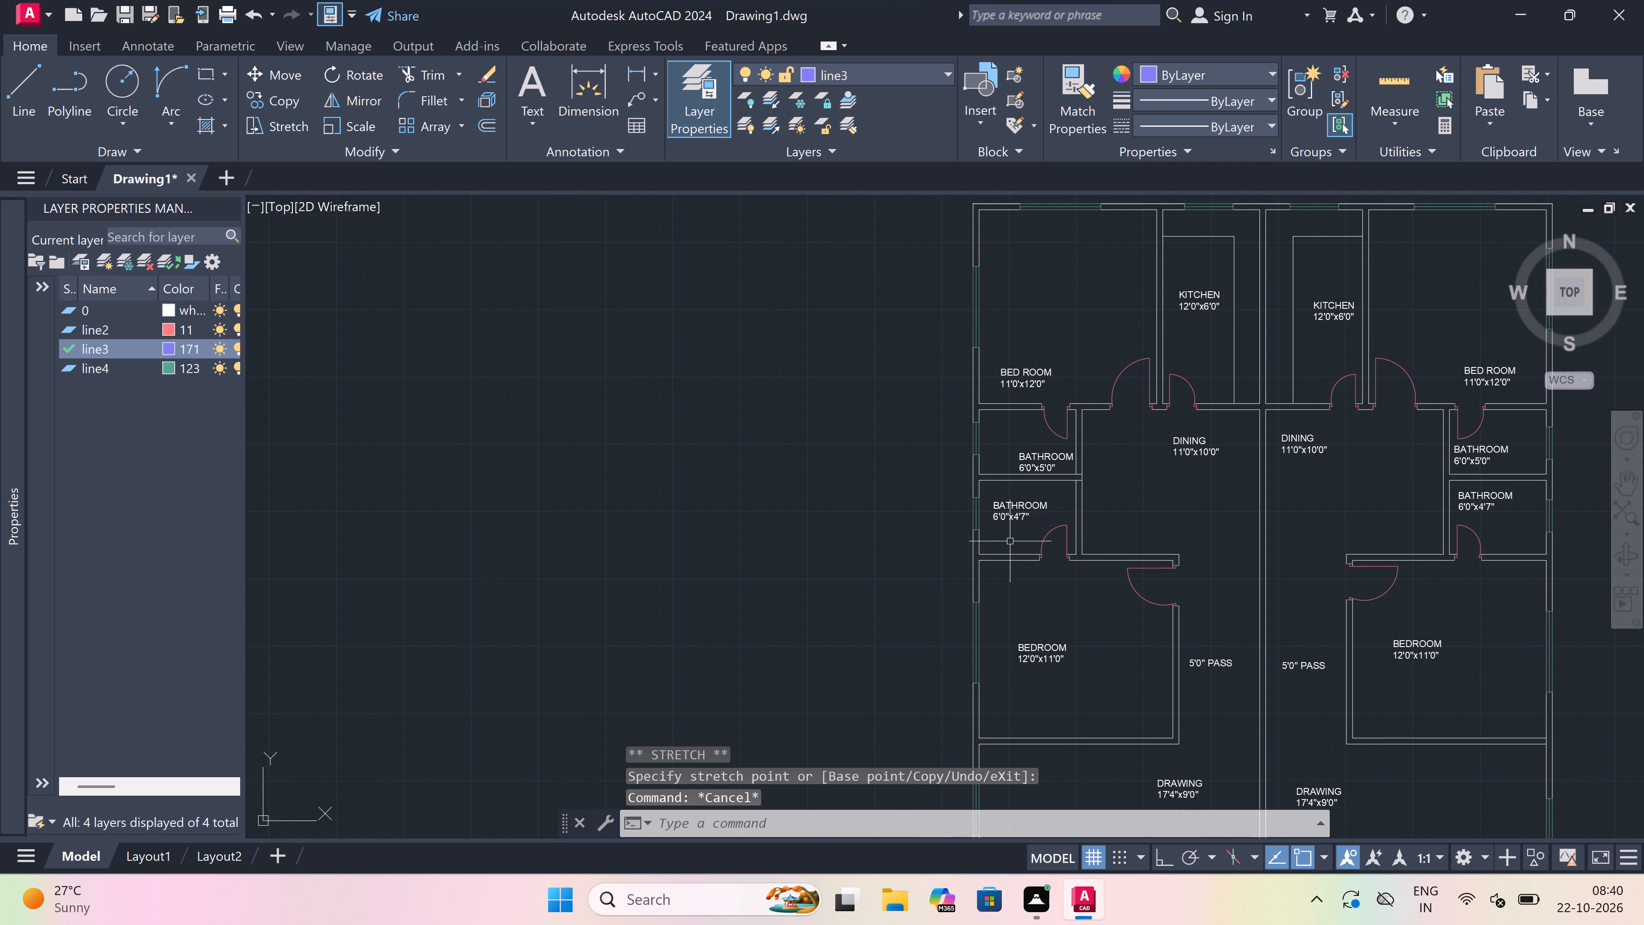
{"action": "scroll", "coordinate": [1024, 505], "scroll_direction": "up", "scroll_amount": 3}
{"action": "left_click", "coordinate": [1006, 499]}
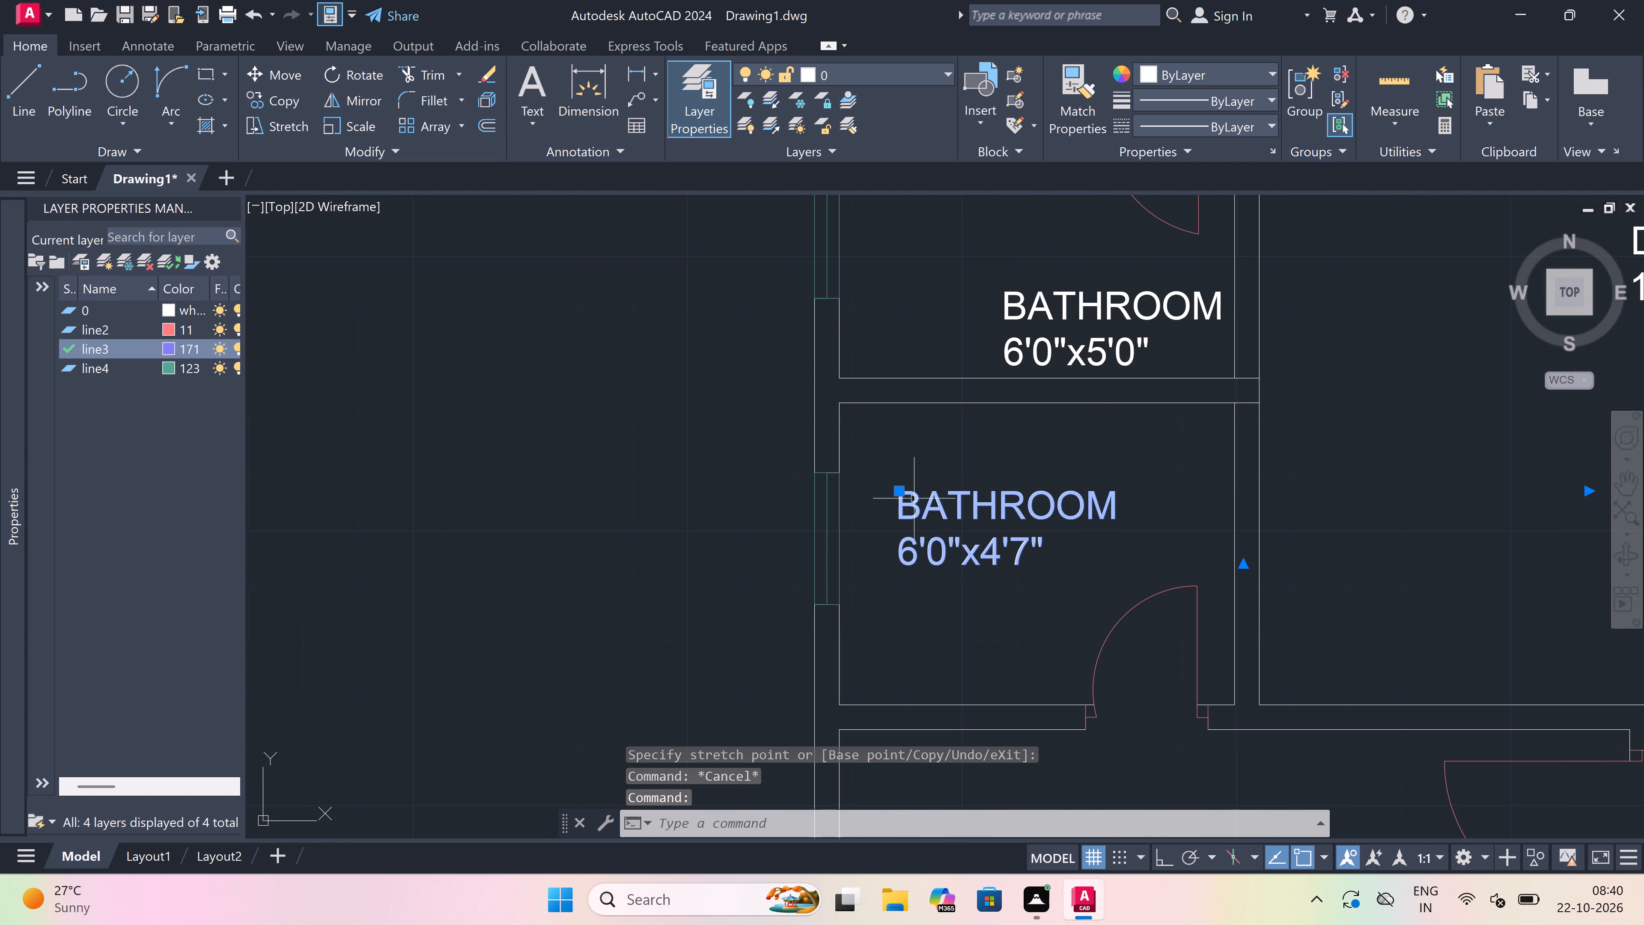
{"action": "left_click", "coordinate": [899, 488]}
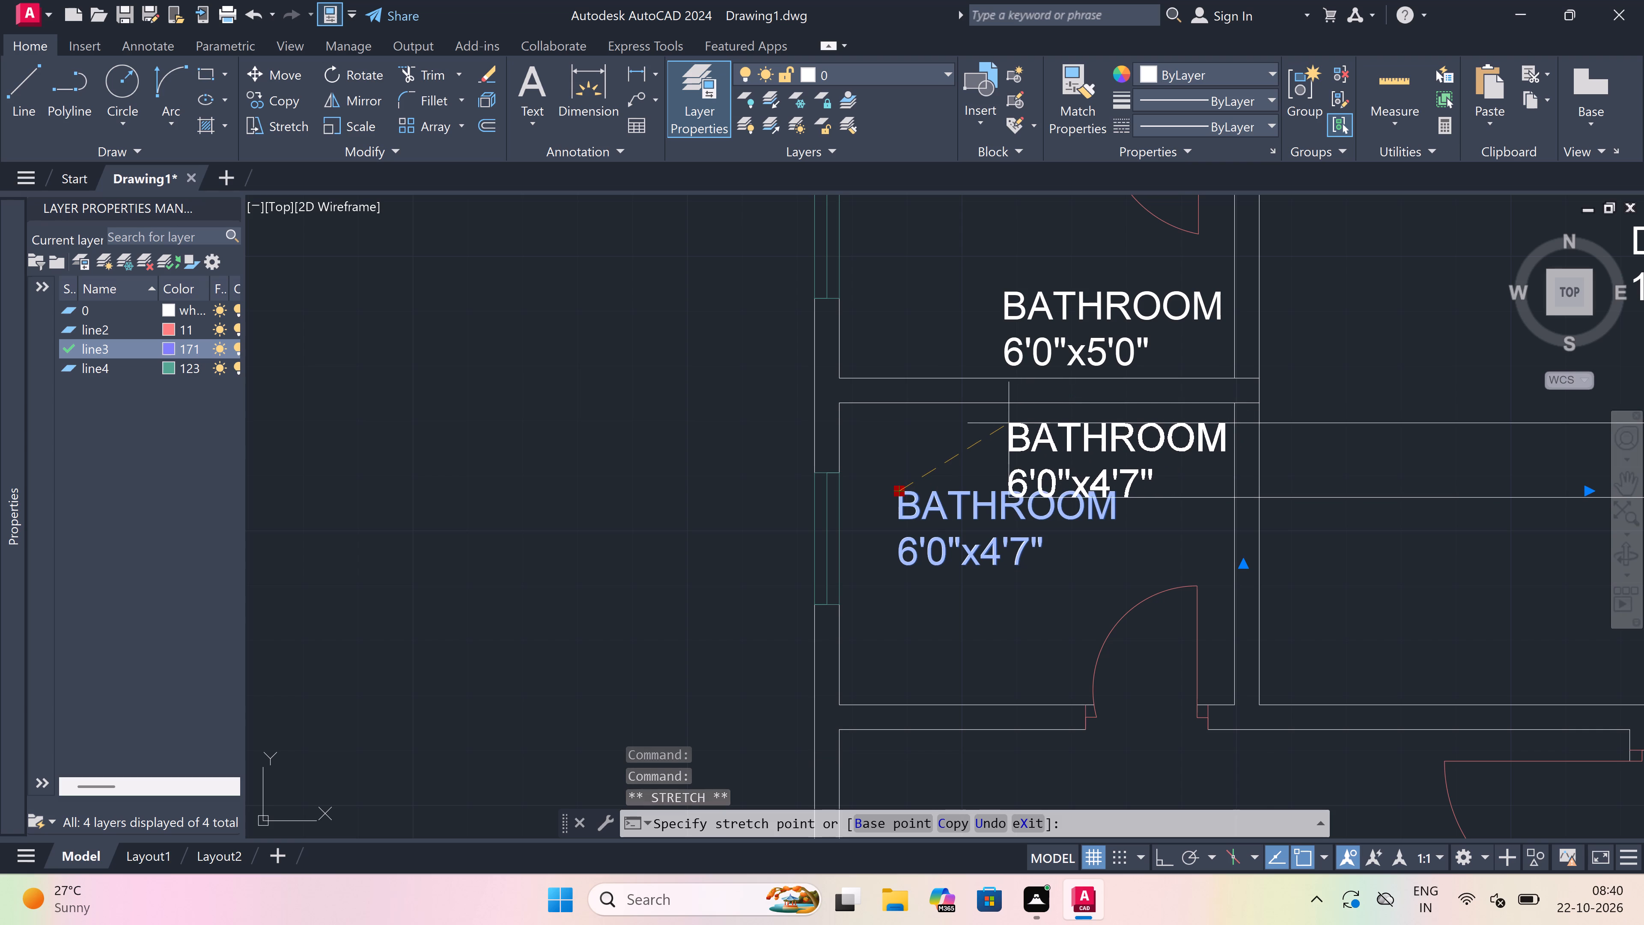
{"action": "left_click", "coordinate": [1008, 424]}
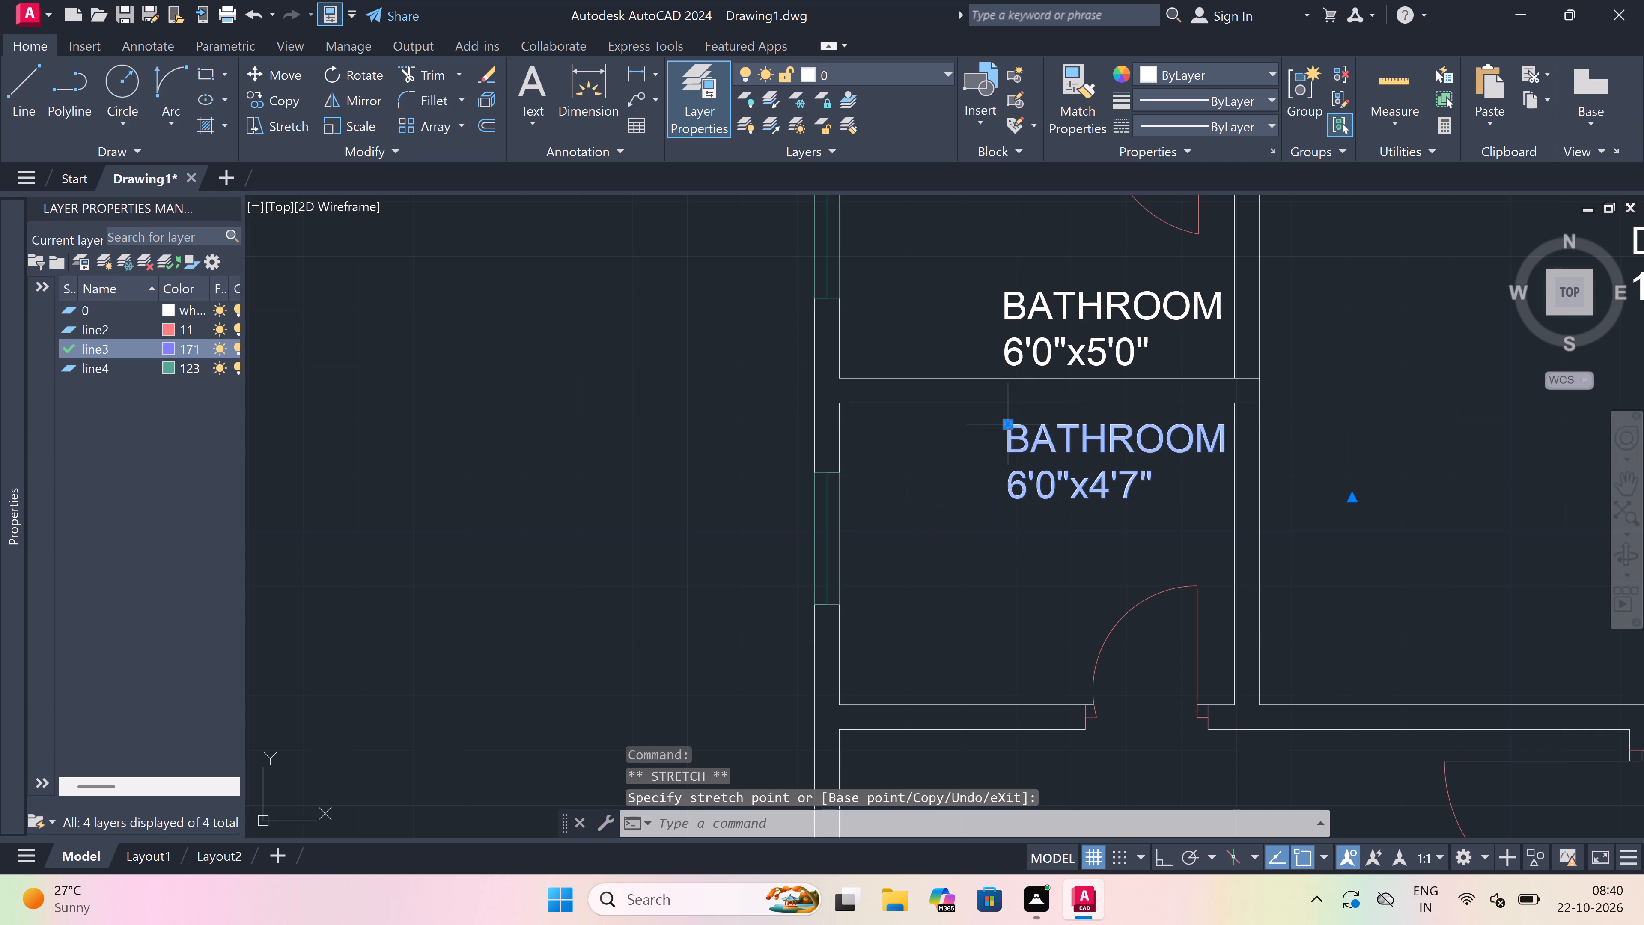
{"action": "key", "text": "Escape"}
Trim the two bathroom partition lines where they cross the thickness of the left unit's wall toward the dining room.
{"action": "key", "text": "t"}
{"action": "key", "text": "r"}
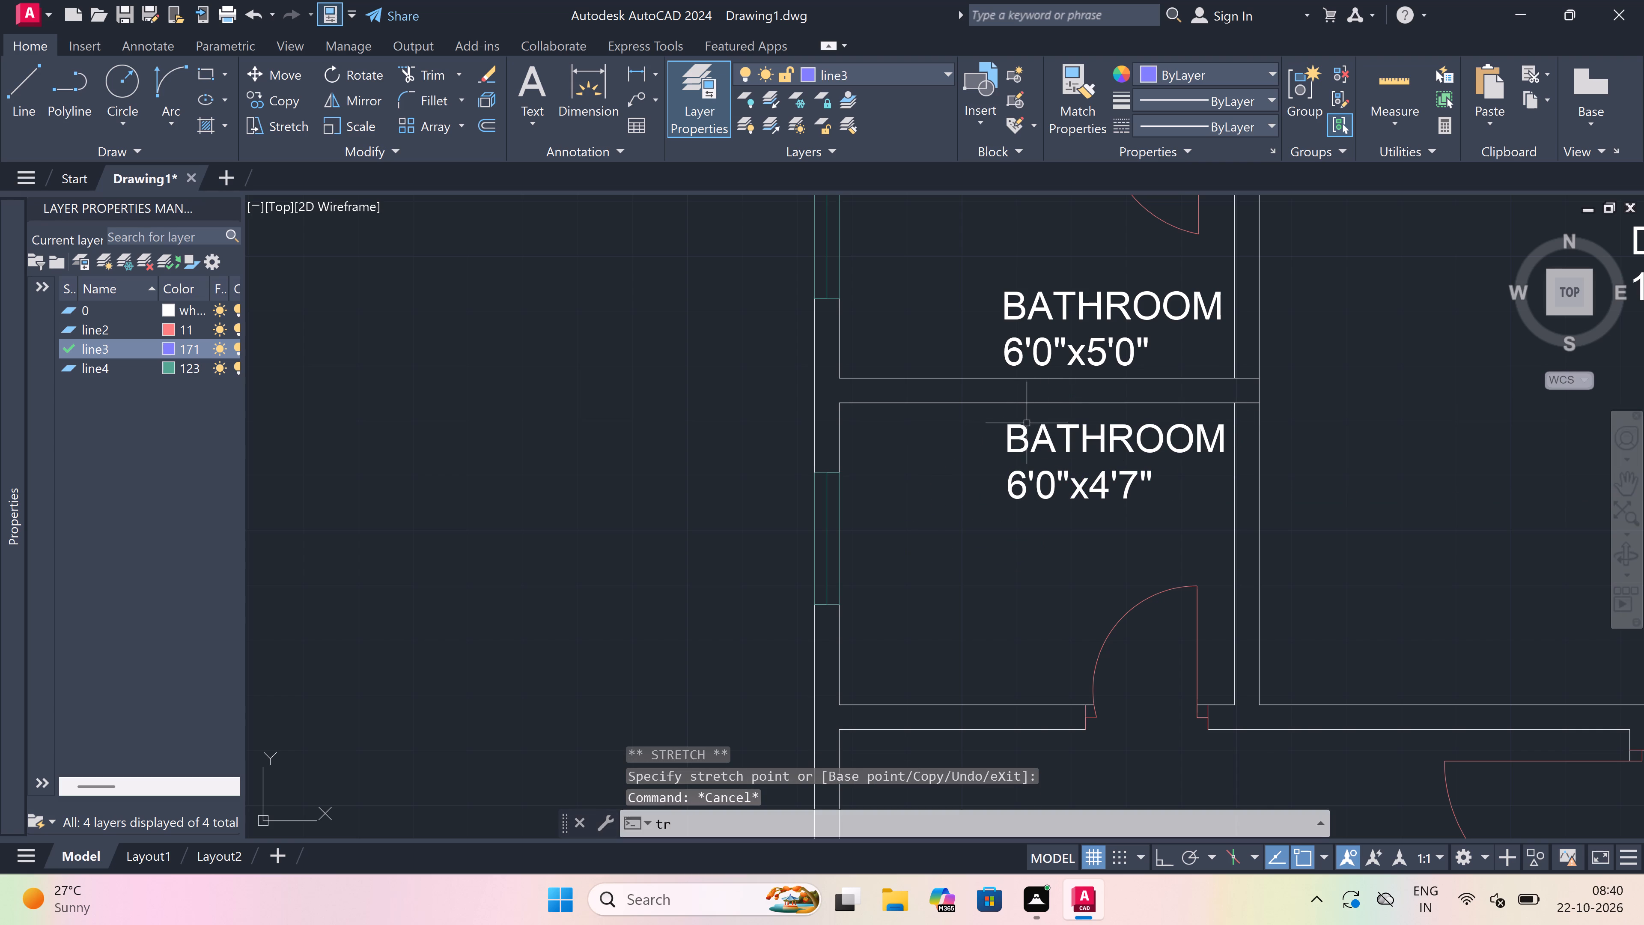
{"action": "key", "text": "space"}
{"action": "scroll", "coordinate": [1250, 370], "scroll_direction": "up", "scroll_amount": 2}
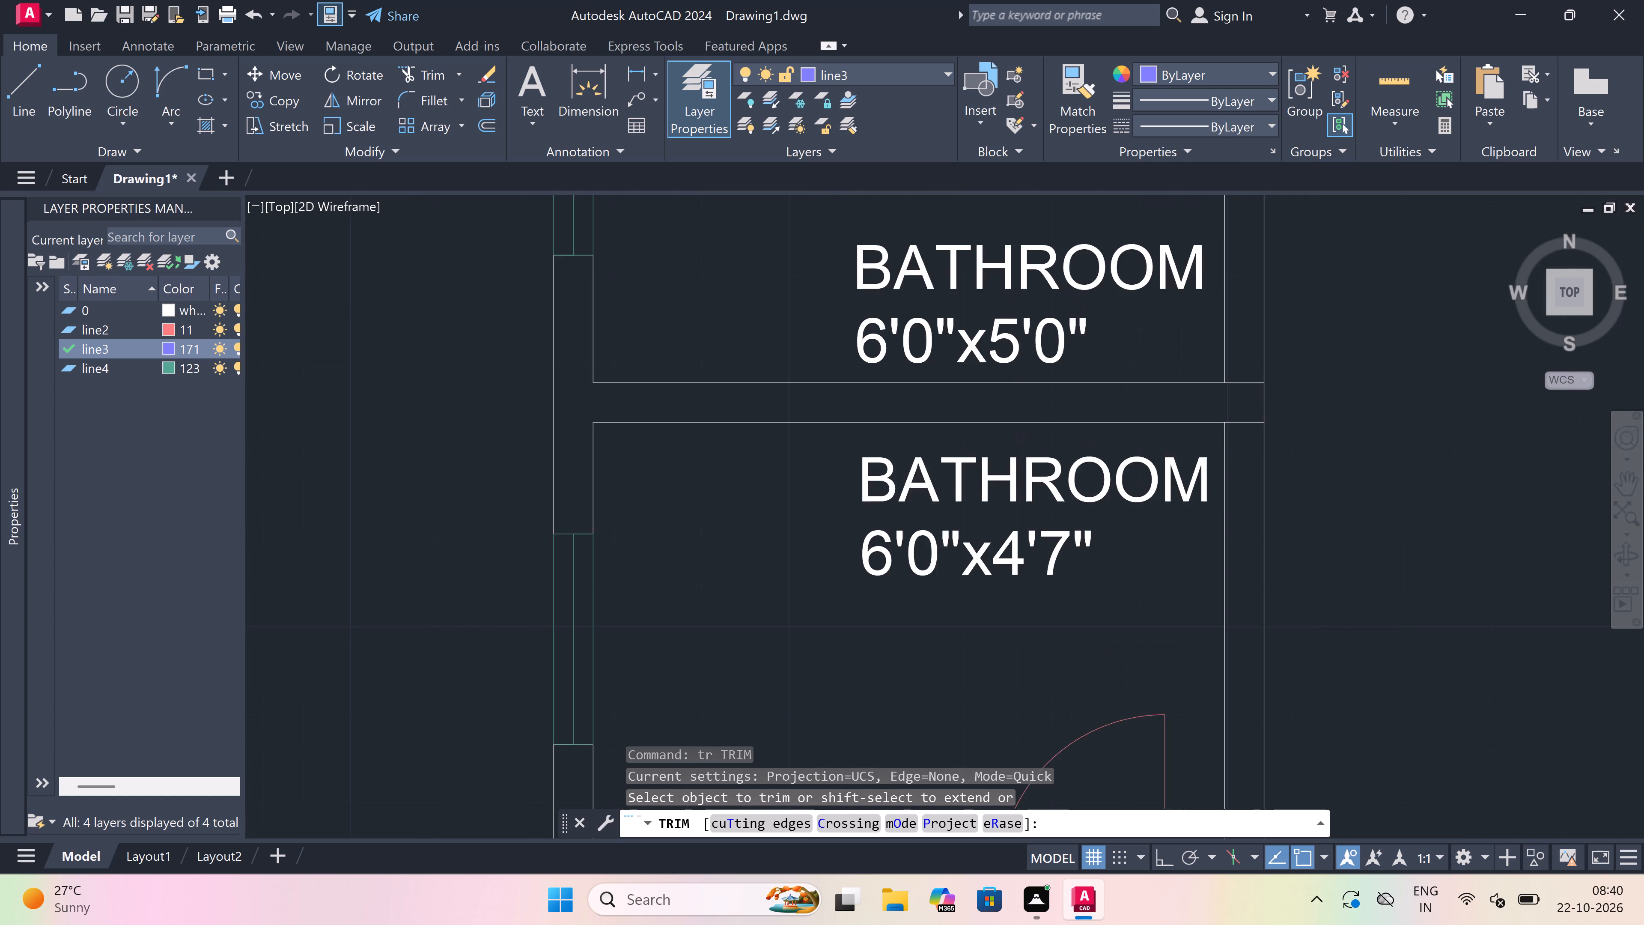
{"action": "left_click", "coordinate": [1235, 357]}
{"action": "left_click", "coordinate": [1249, 467]}
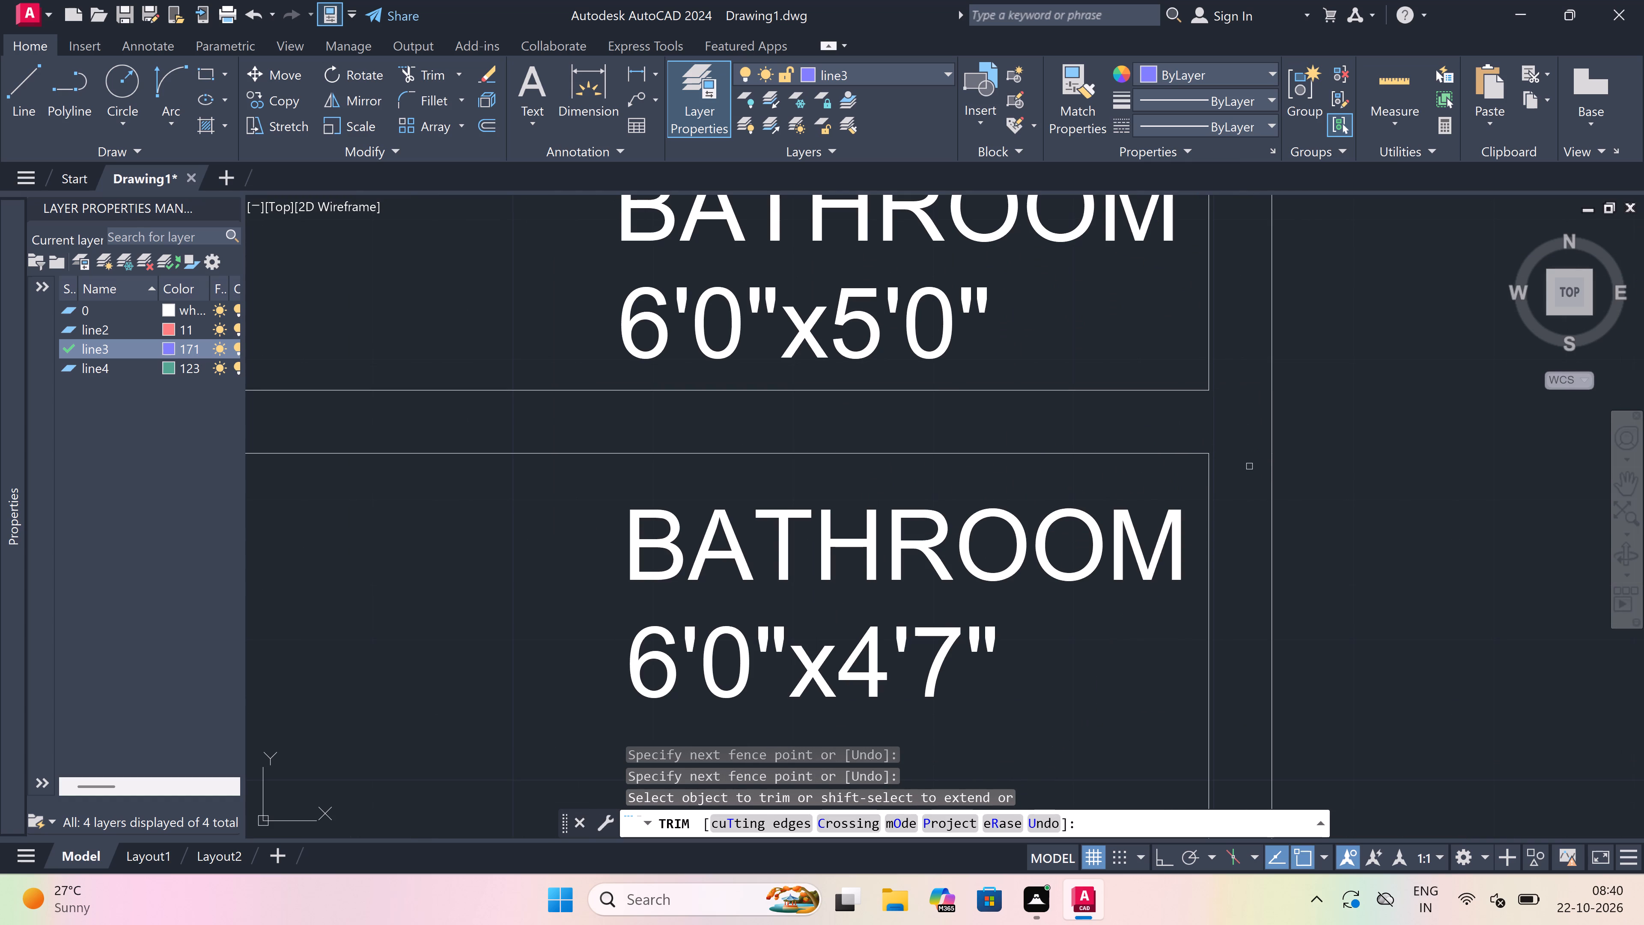
{"action": "key", "text": "Escape"}
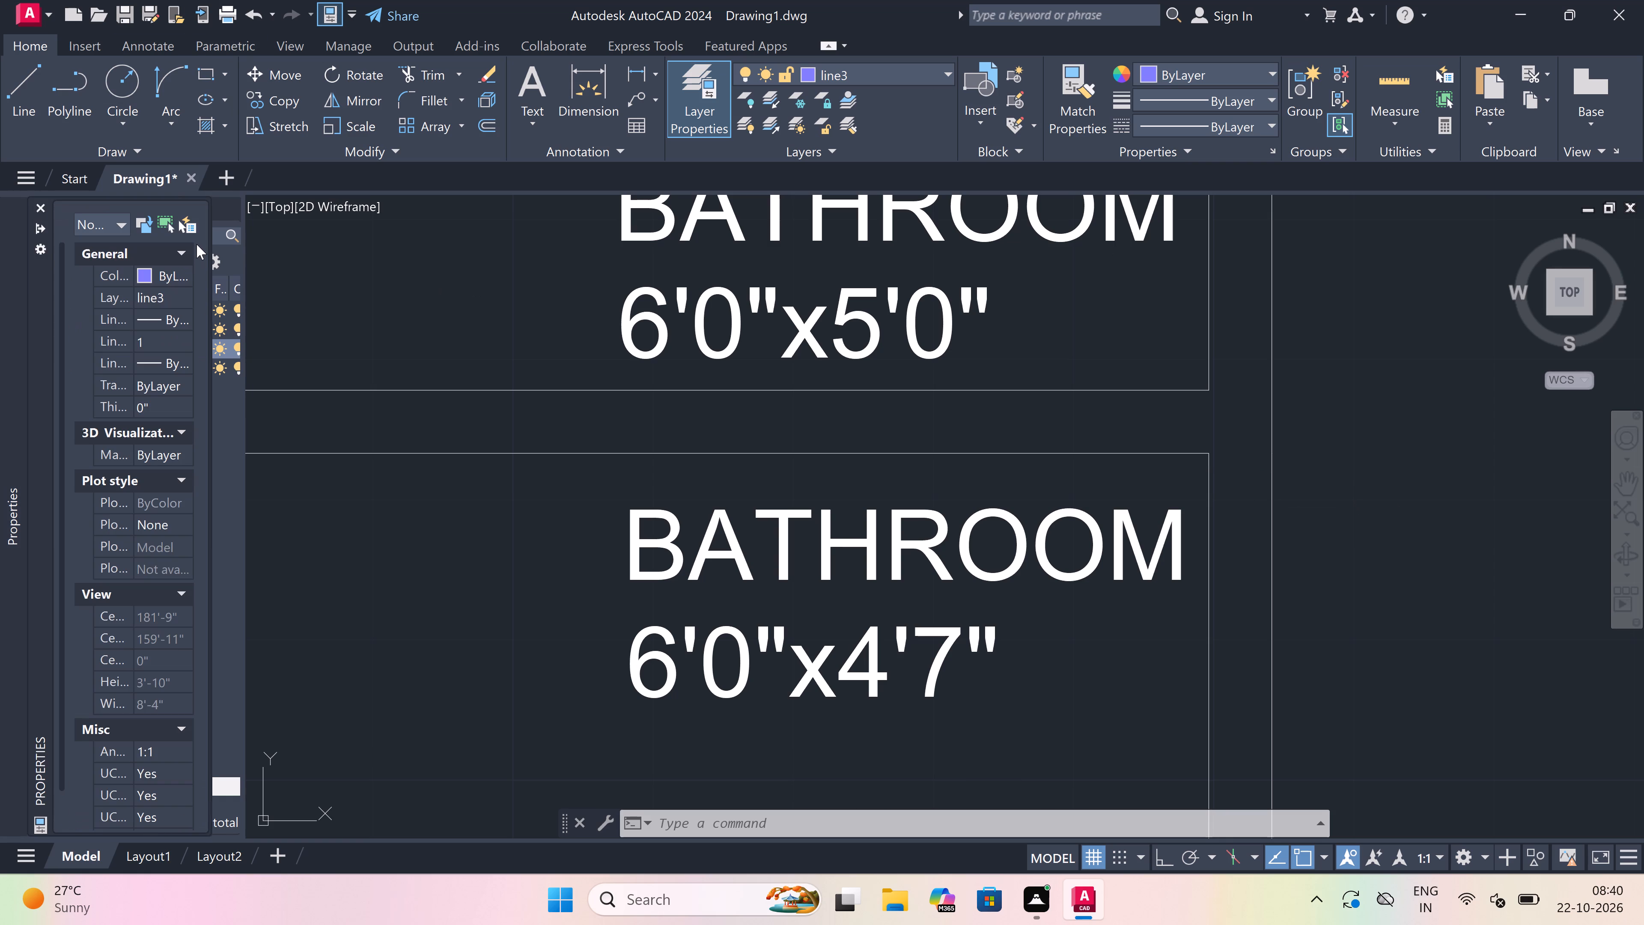
Close the Properties and Layer Properties Manager palettes.
{"action": "left_click", "coordinate": [38, 203]}
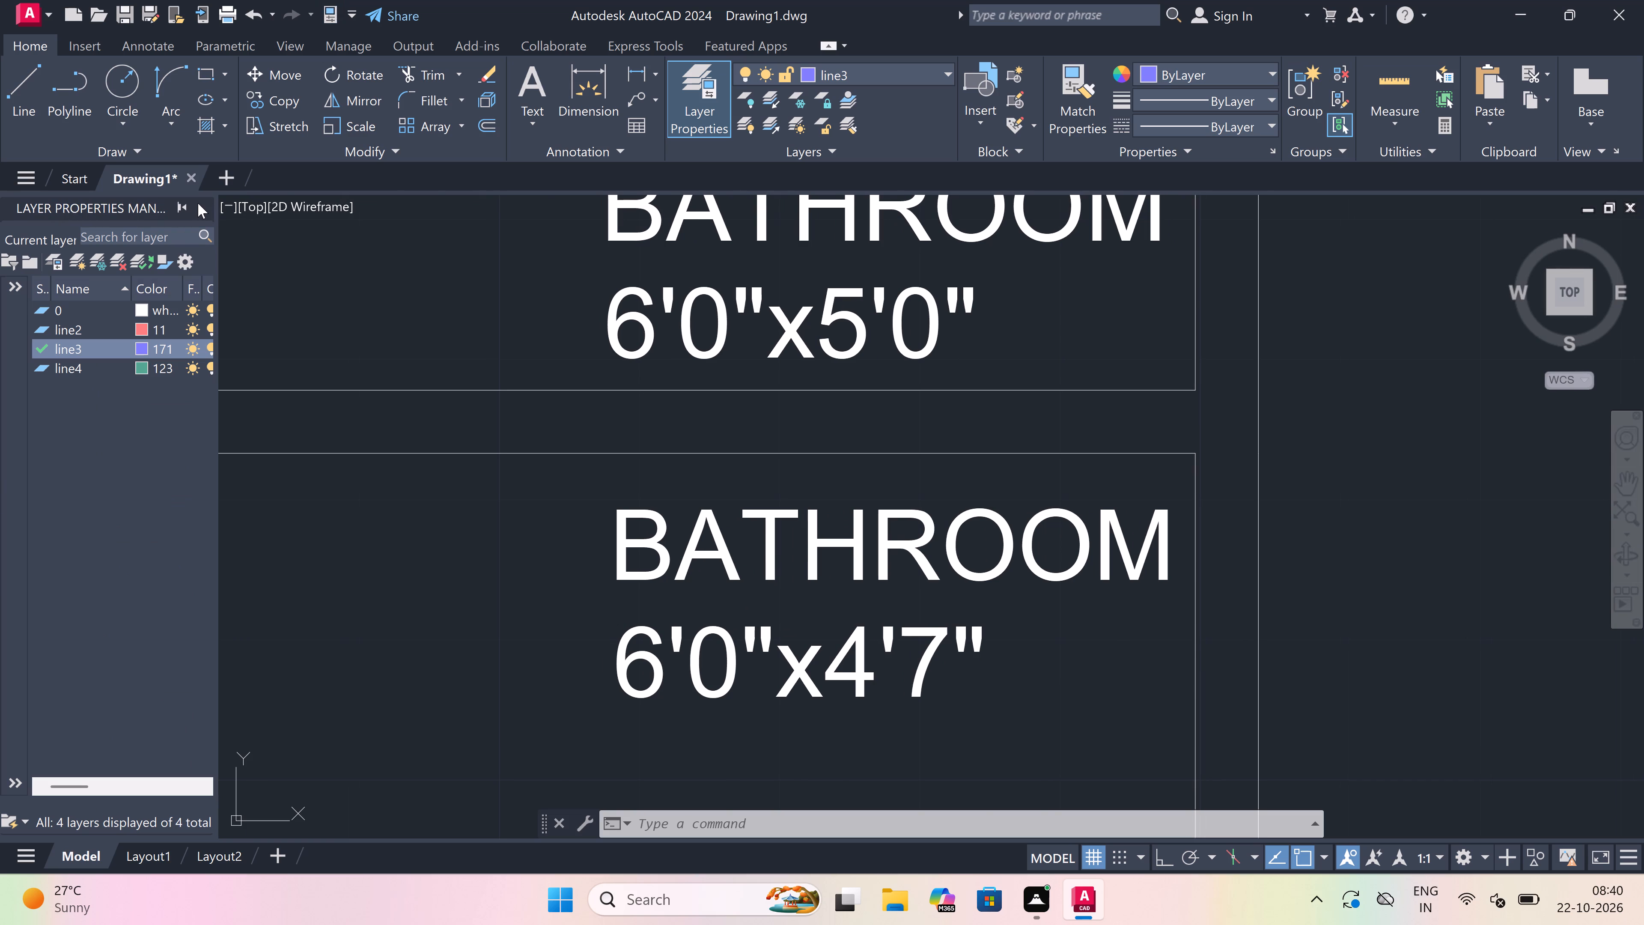
{"action": "left_click", "coordinate": [198, 203]}
Move the left unit's BEDROOM 12'0"x11'0" label to the room's upper outer corner, just below the bathroom wall.
{"action": "scroll", "coordinate": [658, 383], "scroll_direction": "down", "scroll_amount": 3}
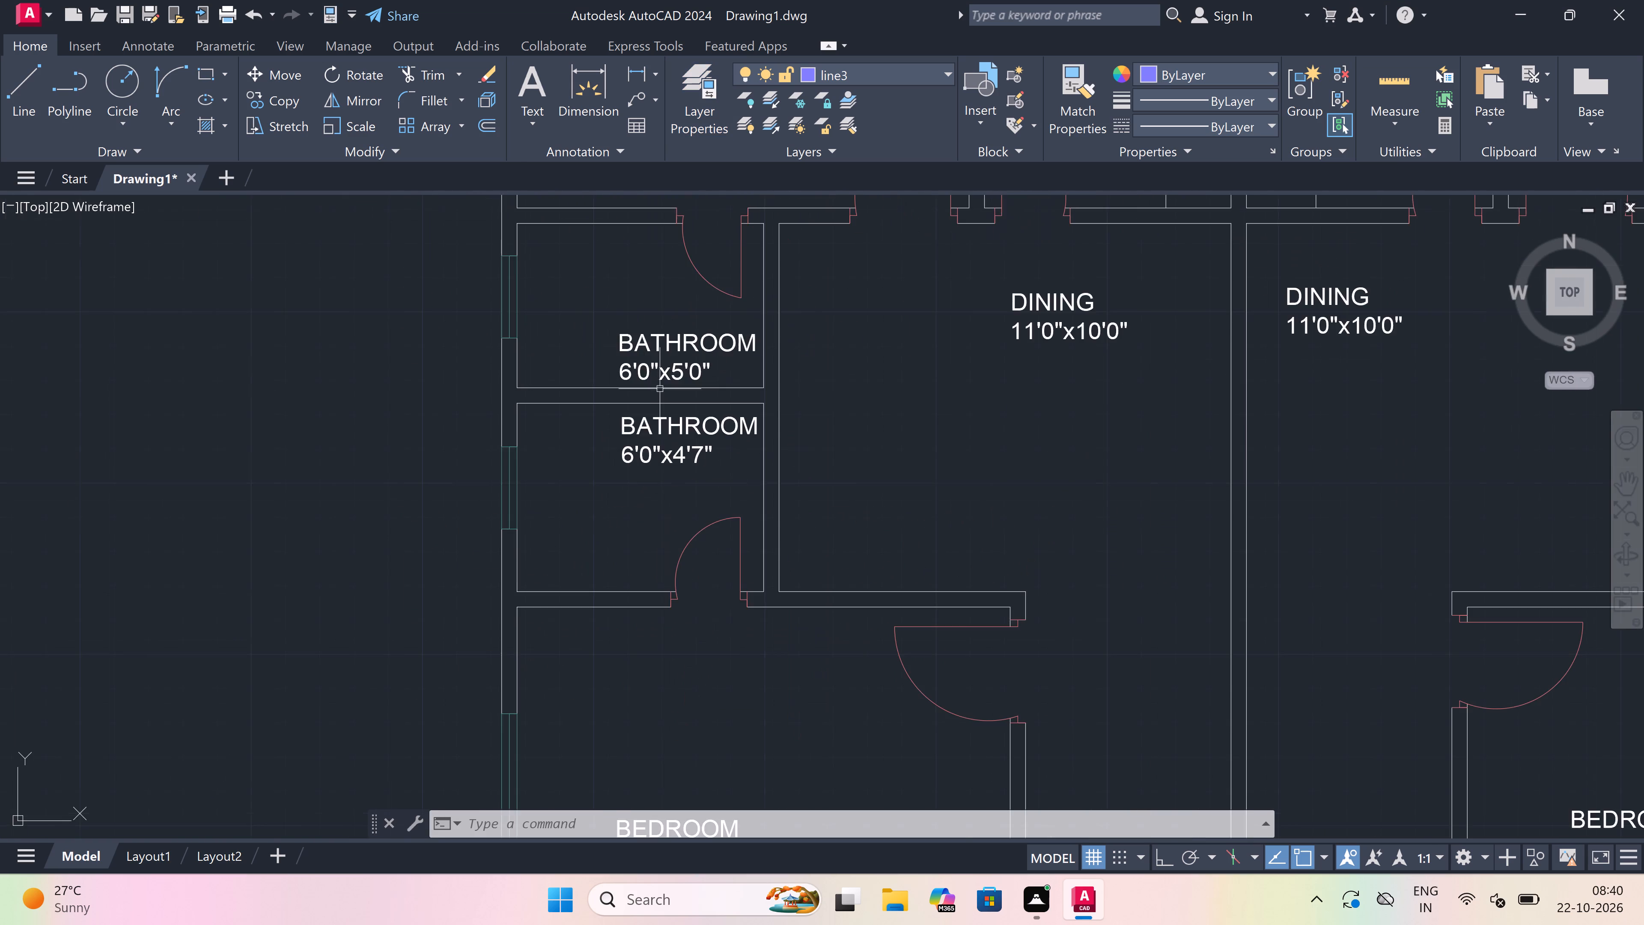
{"action": "scroll", "coordinate": [663, 395], "scroll_direction": "down", "scroll_amount": 6}
{"action": "scroll", "coordinate": [667, 400], "scroll_direction": "up", "scroll_amount": 2}
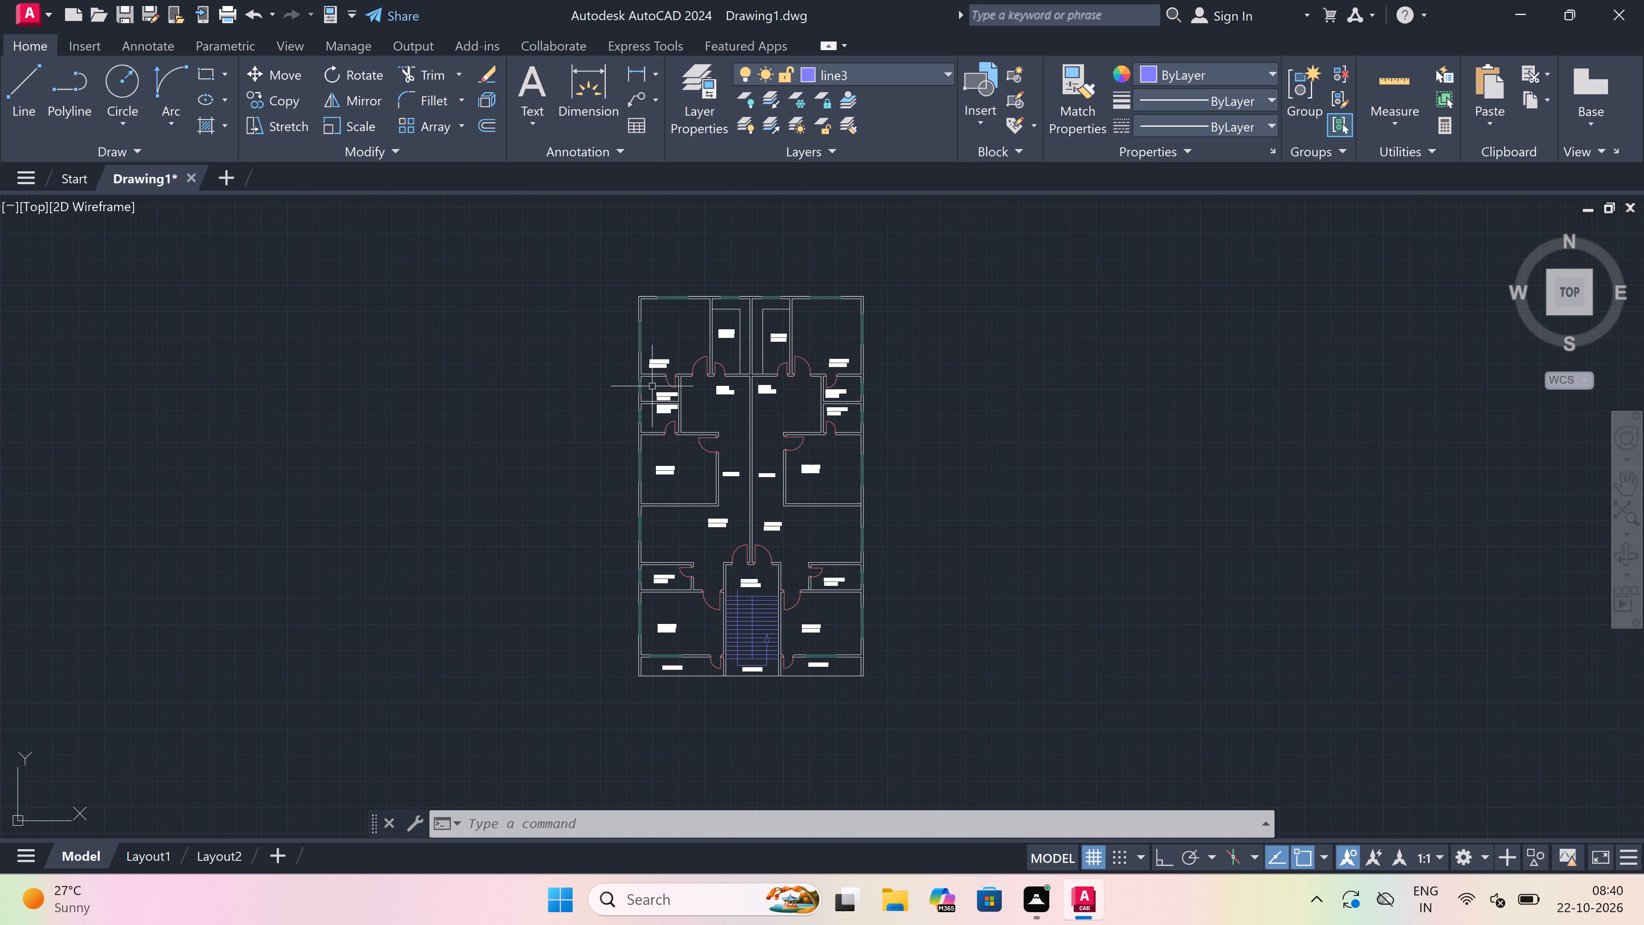
{"action": "scroll", "coordinate": [685, 428], "scroll_direction": "down", "scroll_amount": 1}
{"action": "scroll", "coordinate": [687, 451], "scroll_direction": "up", "scroll_amount": 4}
{"action": "left_click", "coordinate": [604, 476]}
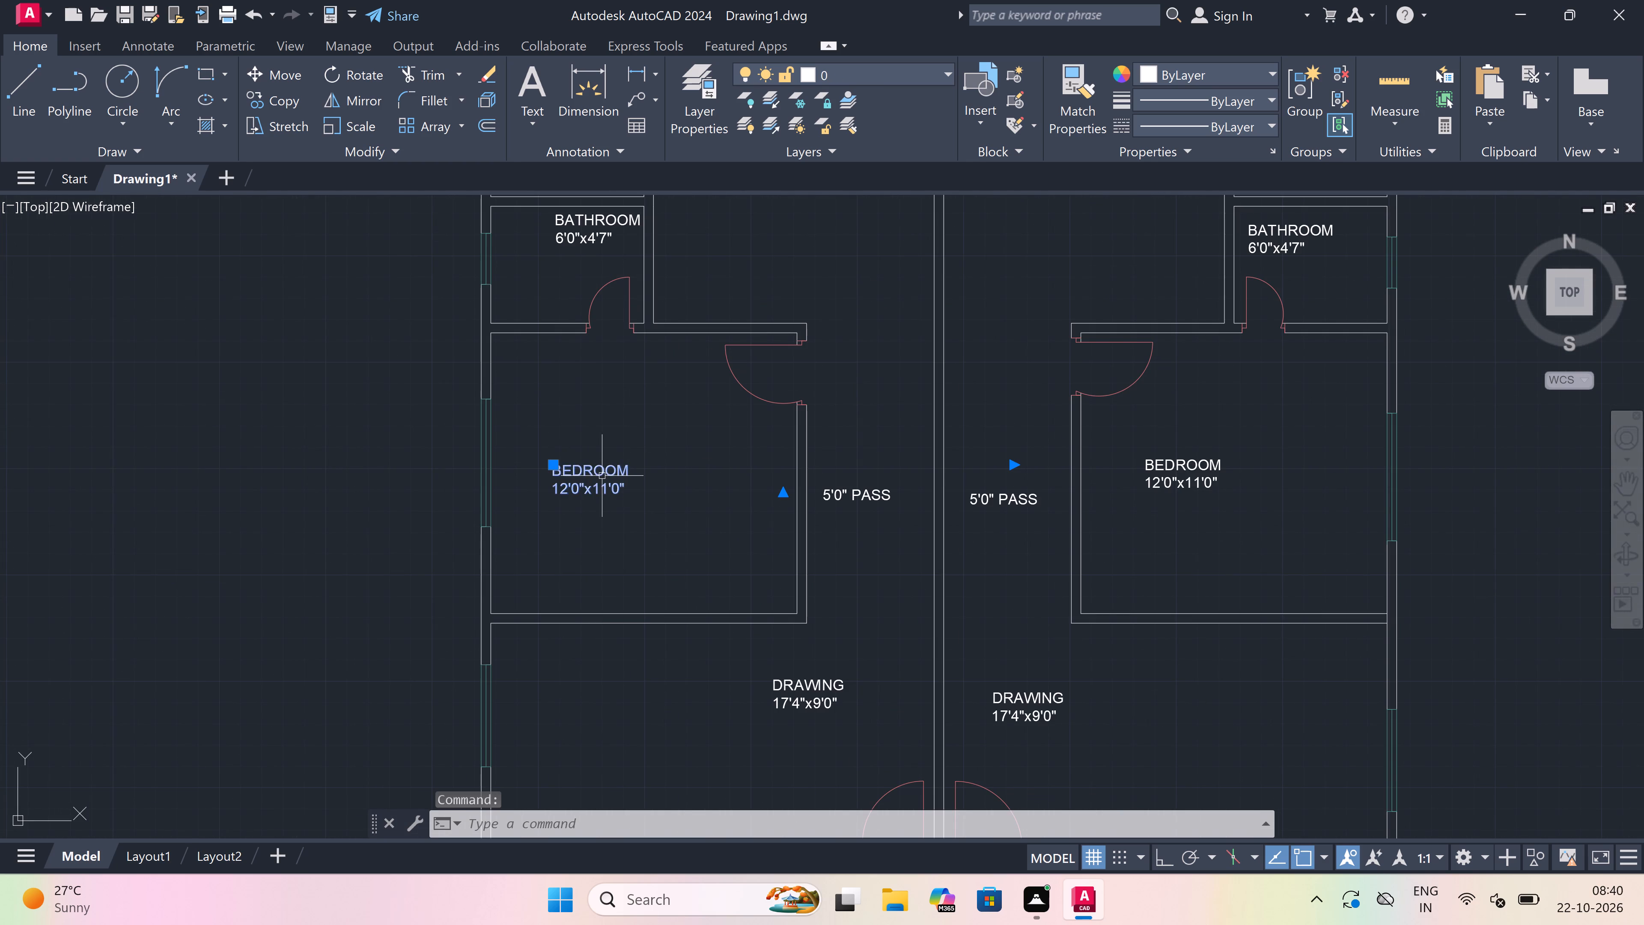
{"action": "left_click", "coordinate": [553, 468]}
{"action": "left_click", "coordinate": [525, 349]}
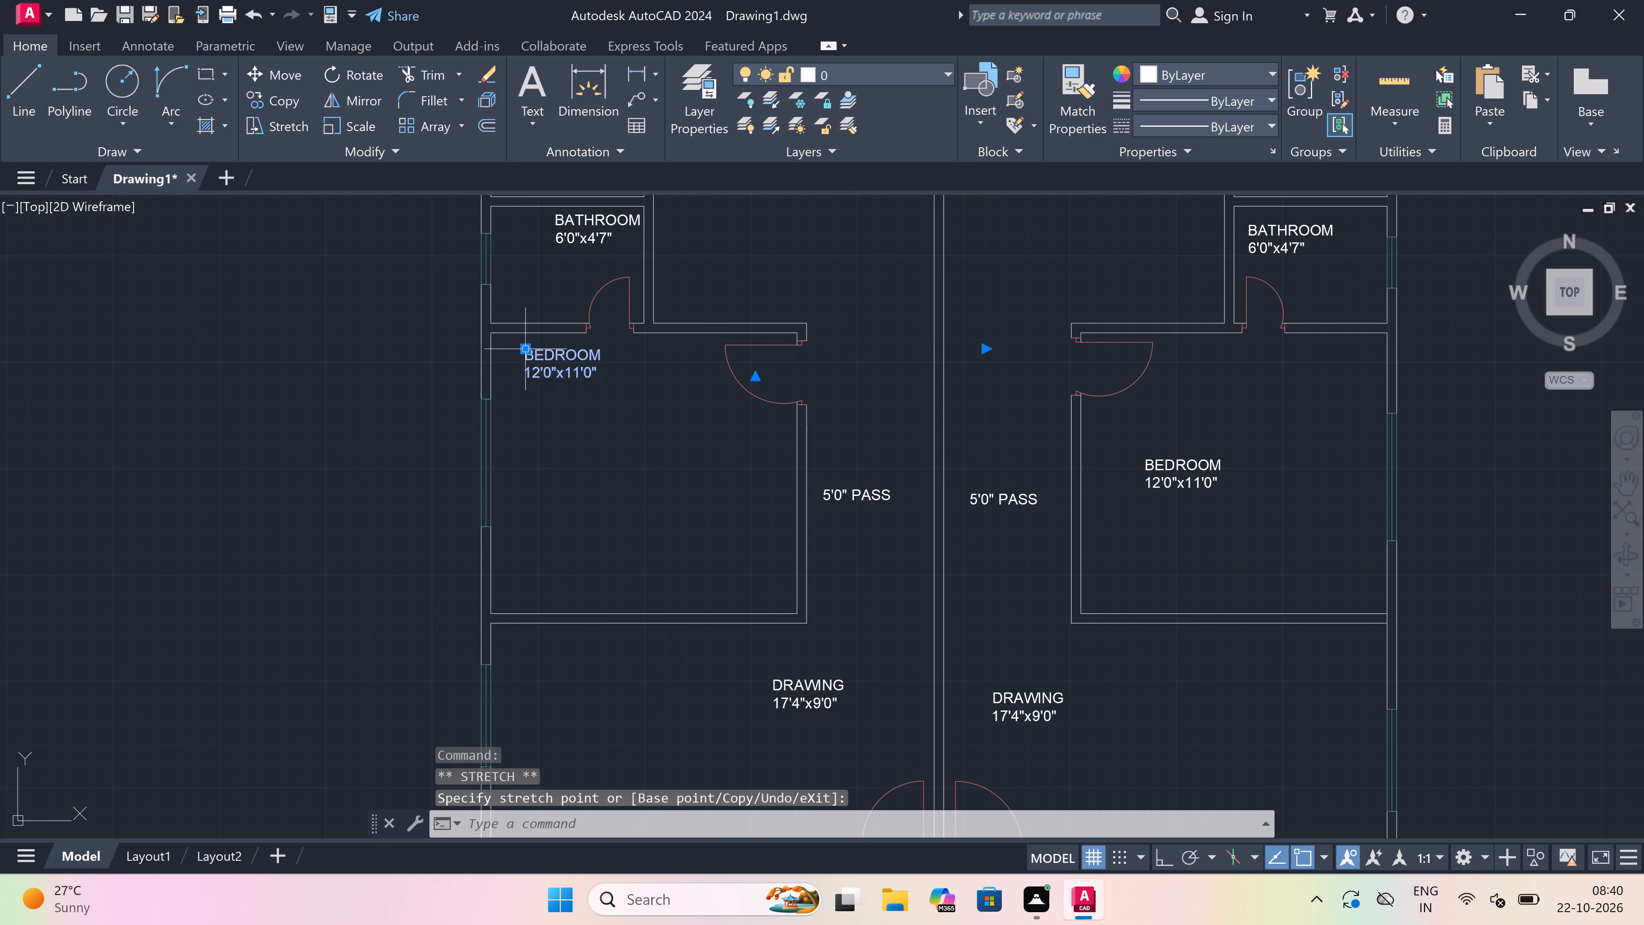
{"action": "key", "text": "Escape"}
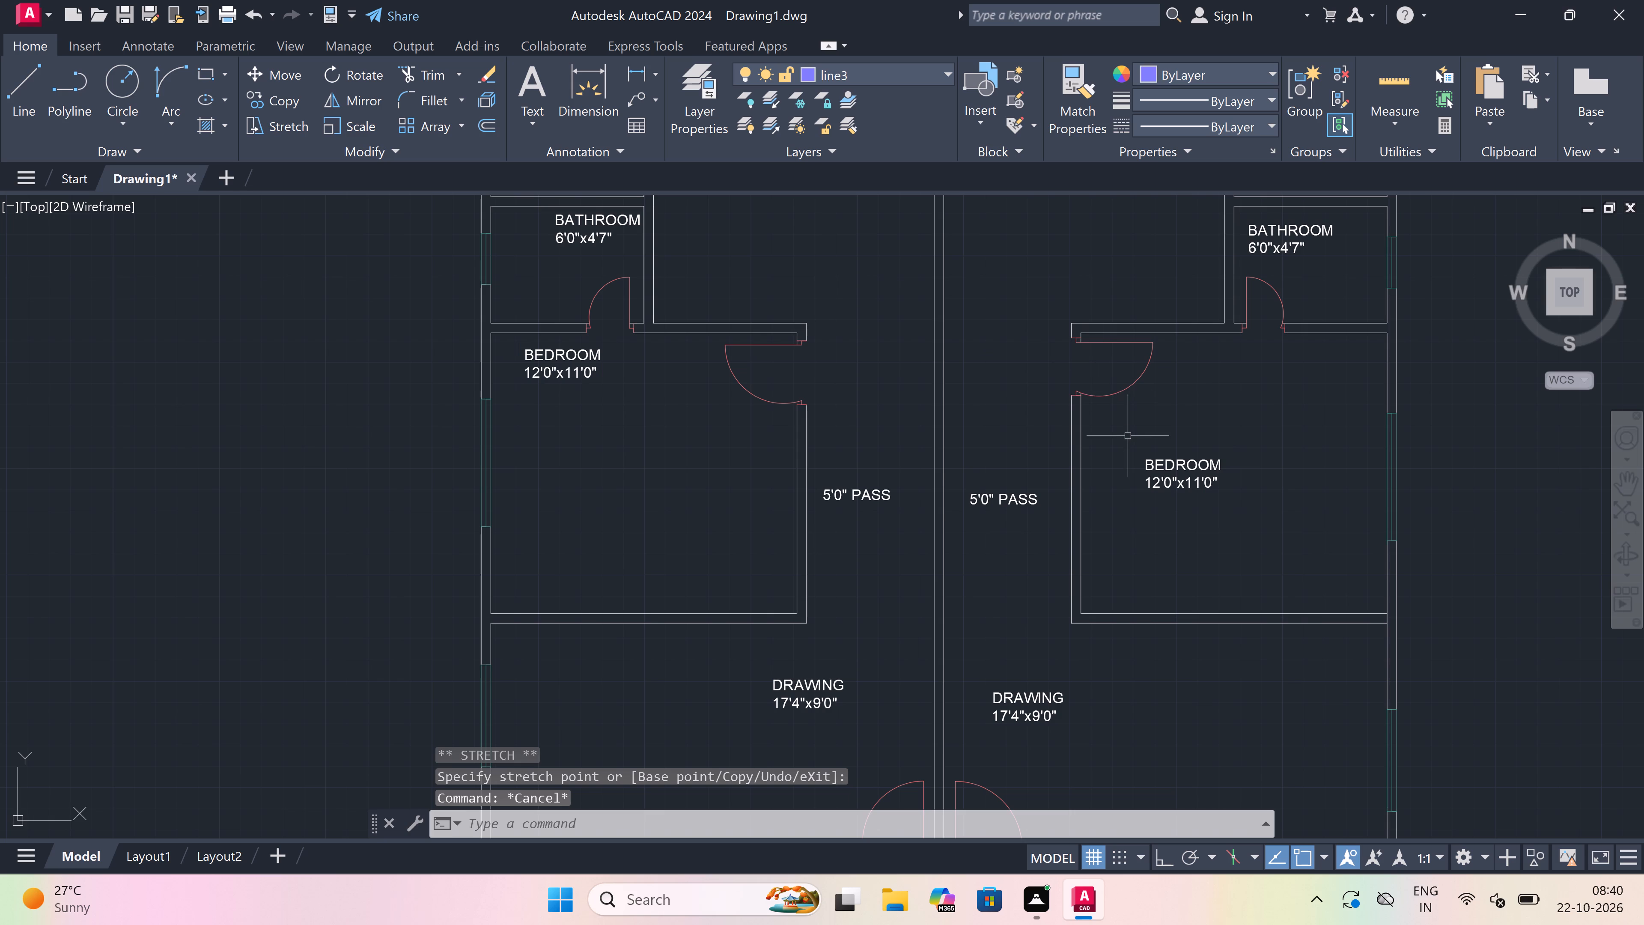
Move the right unit's BEDROOM 12'0"x11'0" label up and outward, just below the bathroom door.
{"action": "left_click", "coordinate": [1153, 467]}
{"action": "left_click", "coordinate": [1148, 460]}
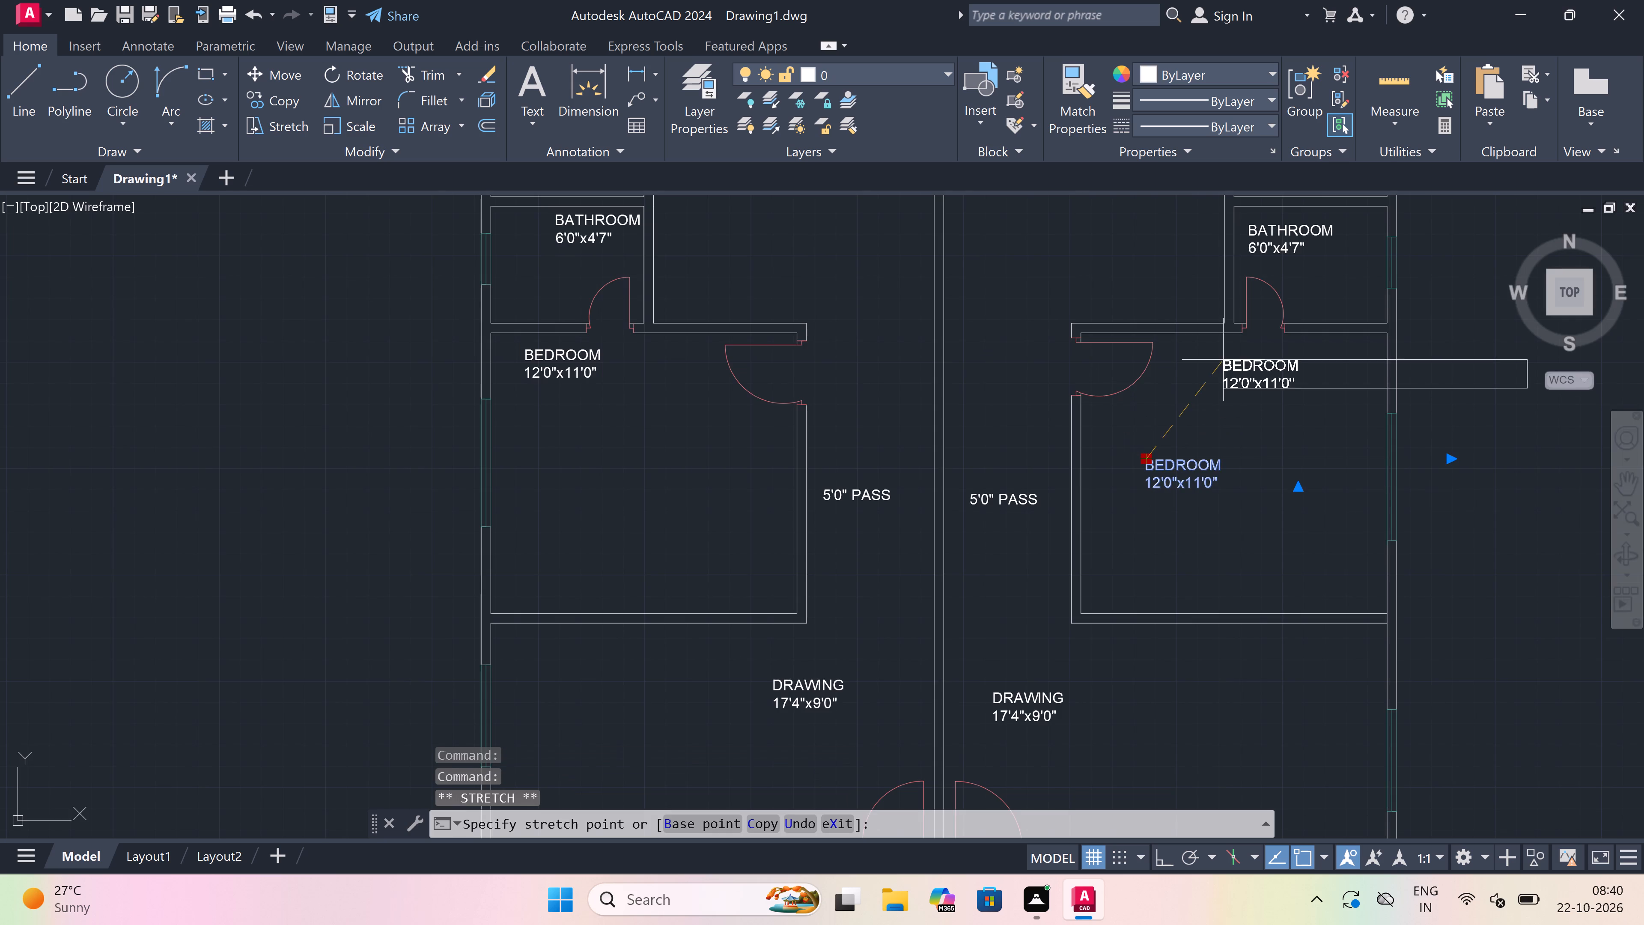
{"action": "left_click", "coordinate": [1231, 347]}
{"action": "key", "text": "Escape"}
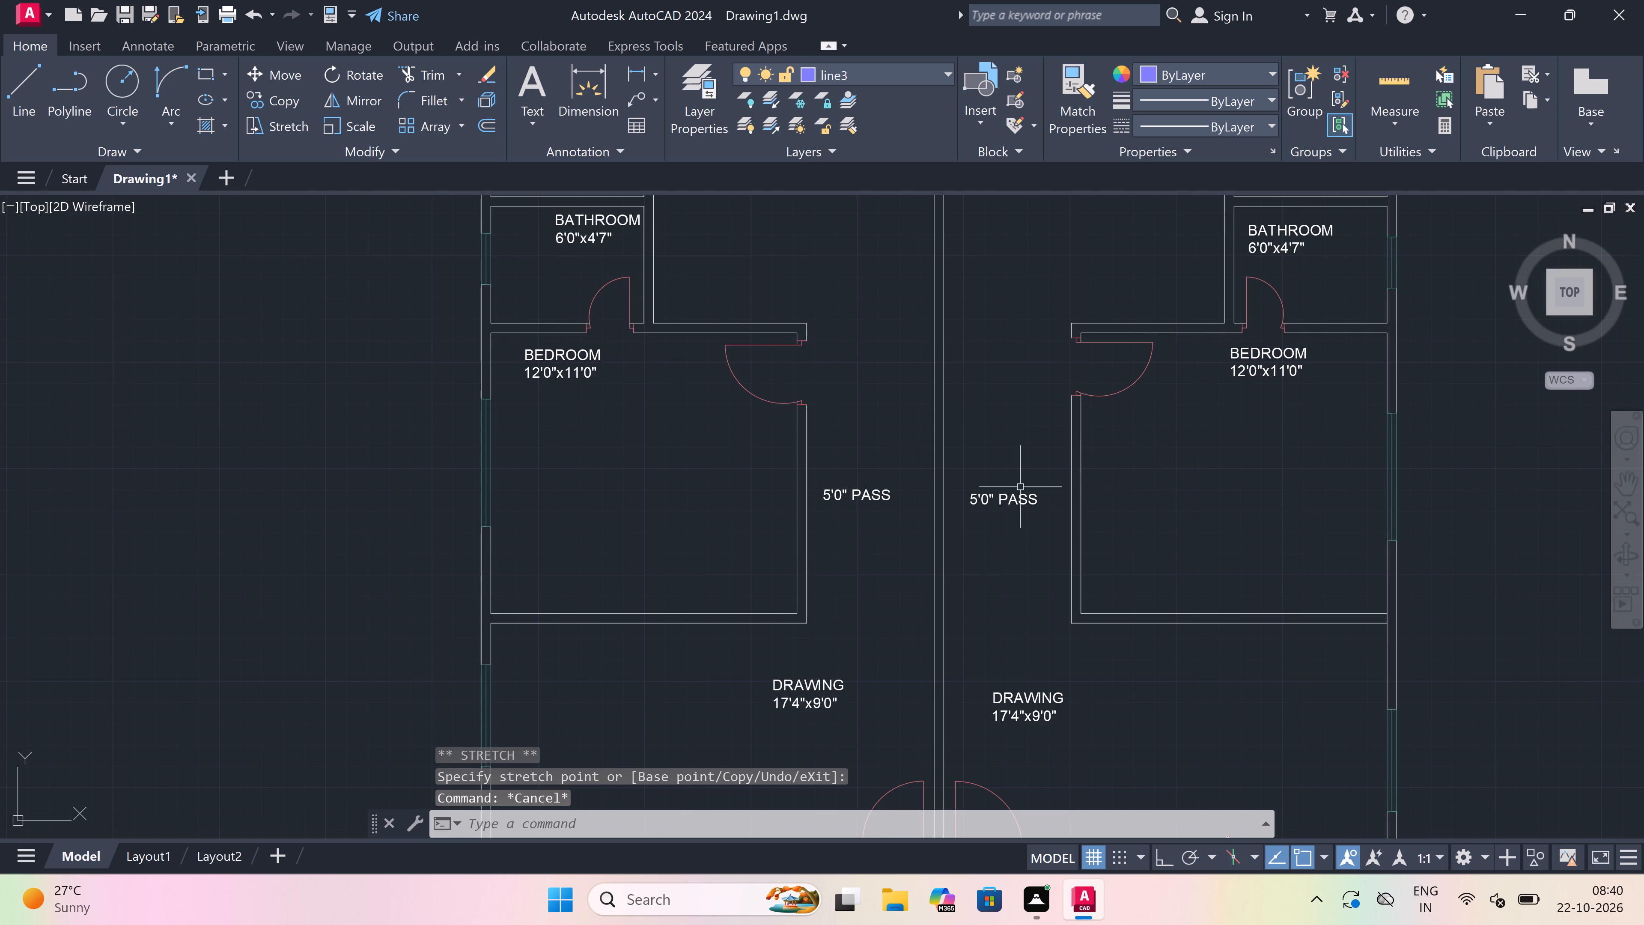
Open the recent drawing "first floor plan -4 19-10-26.dwg" as a source of furniture.
{"action": "scroll", "coordinate": [977, 489], "scroll_direction": "down", "scroll_amount": 1}
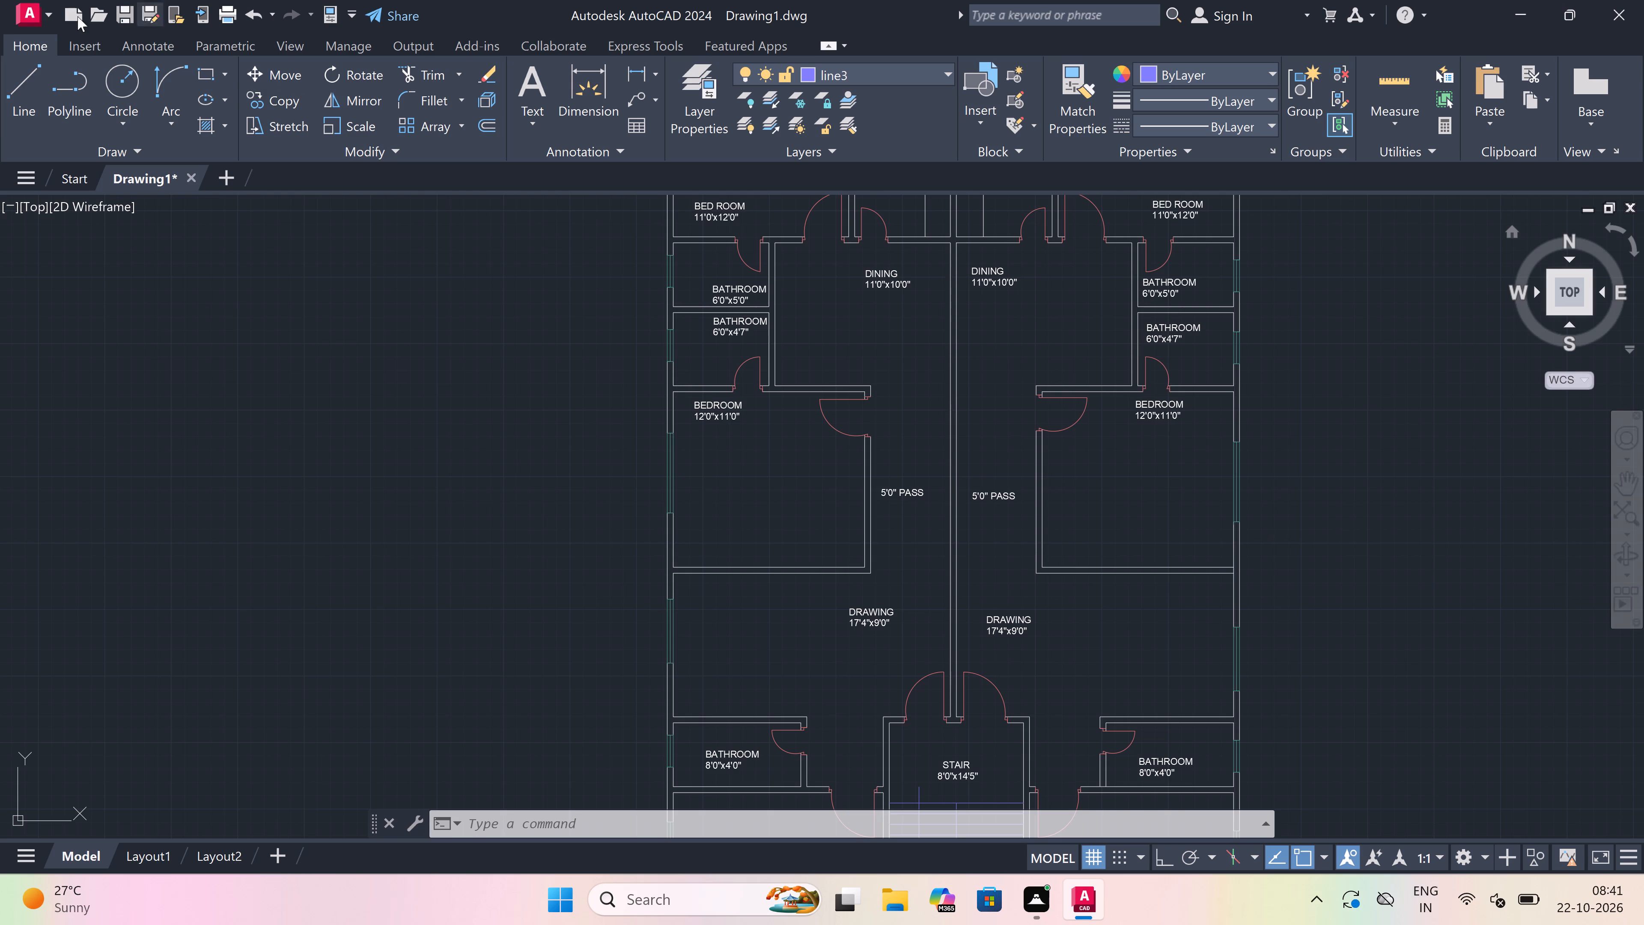
{"action": "left_click", "coordinate": [28, 9]}
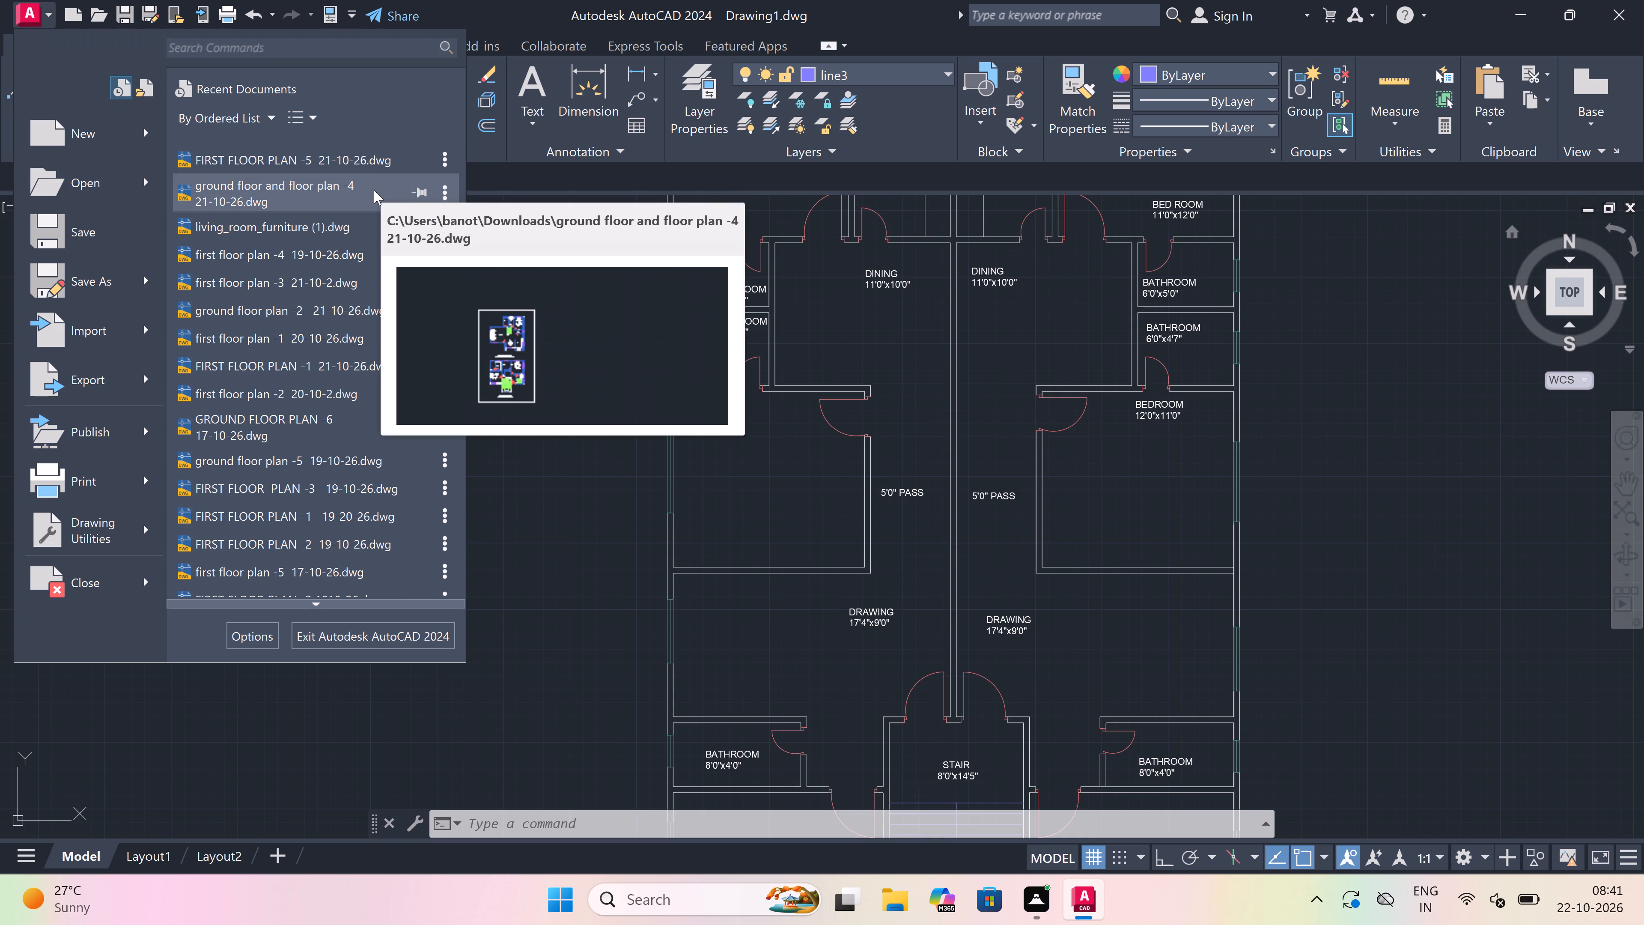
{"action": "double_click", "coordinate": [332, 253]}
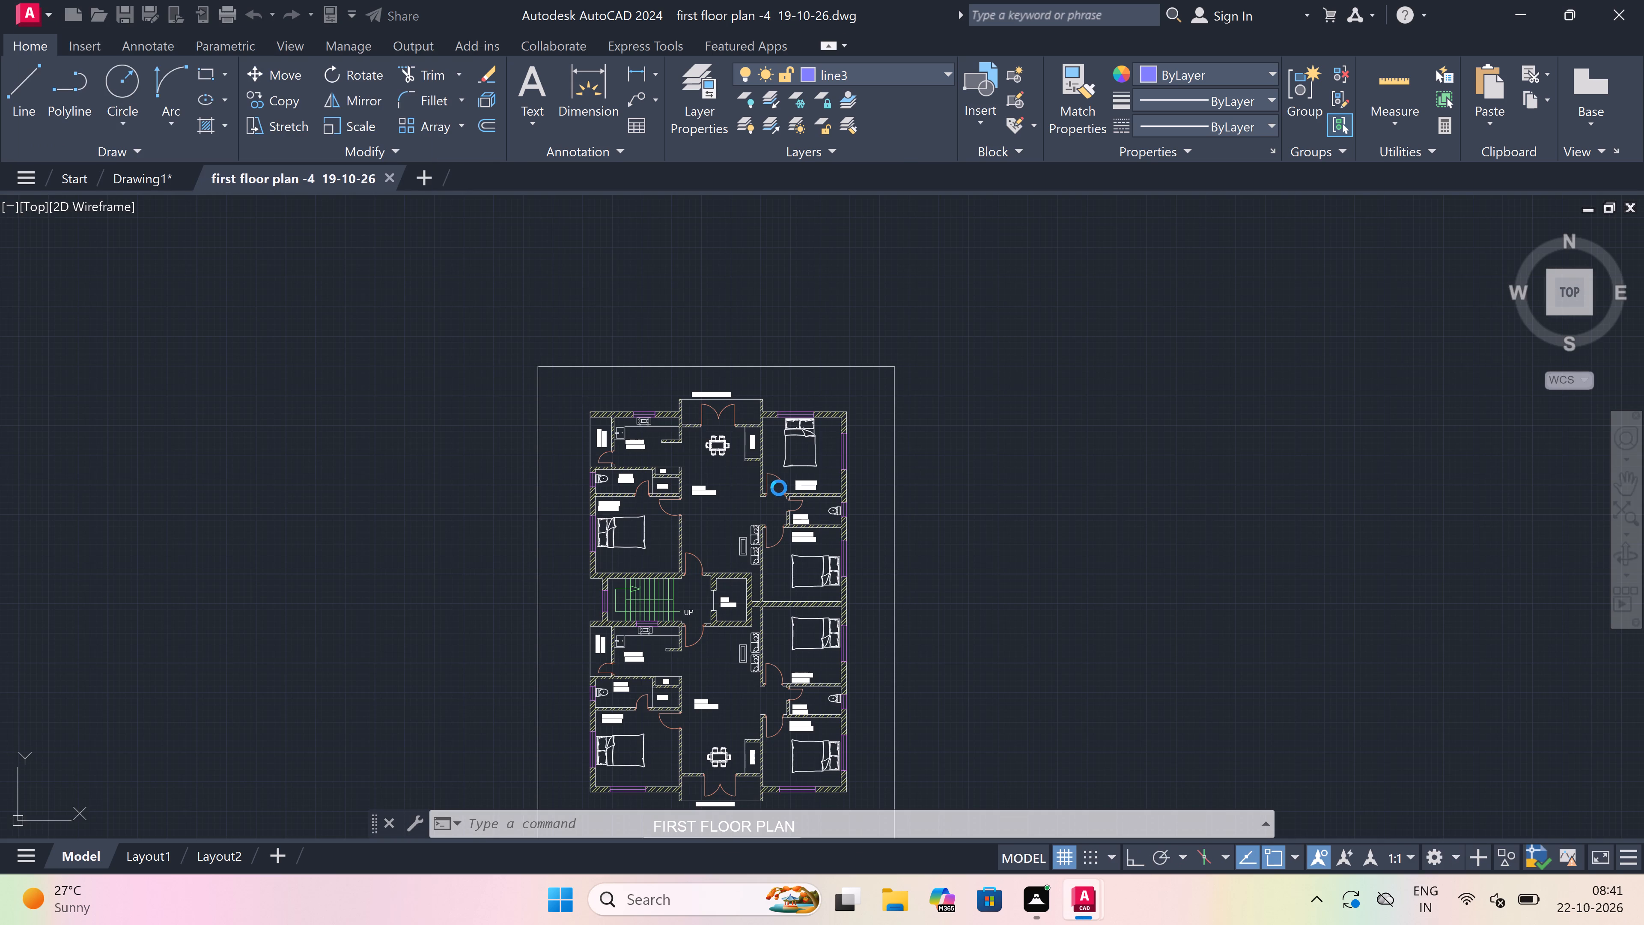
Copy the six-chair dining table set beside the POOJA room in first floor plan -4 to the clipboard.
{"action": "scroll", "coordinate": [723, 468], "scroll_direction": "up", "scroll_amount": 2}
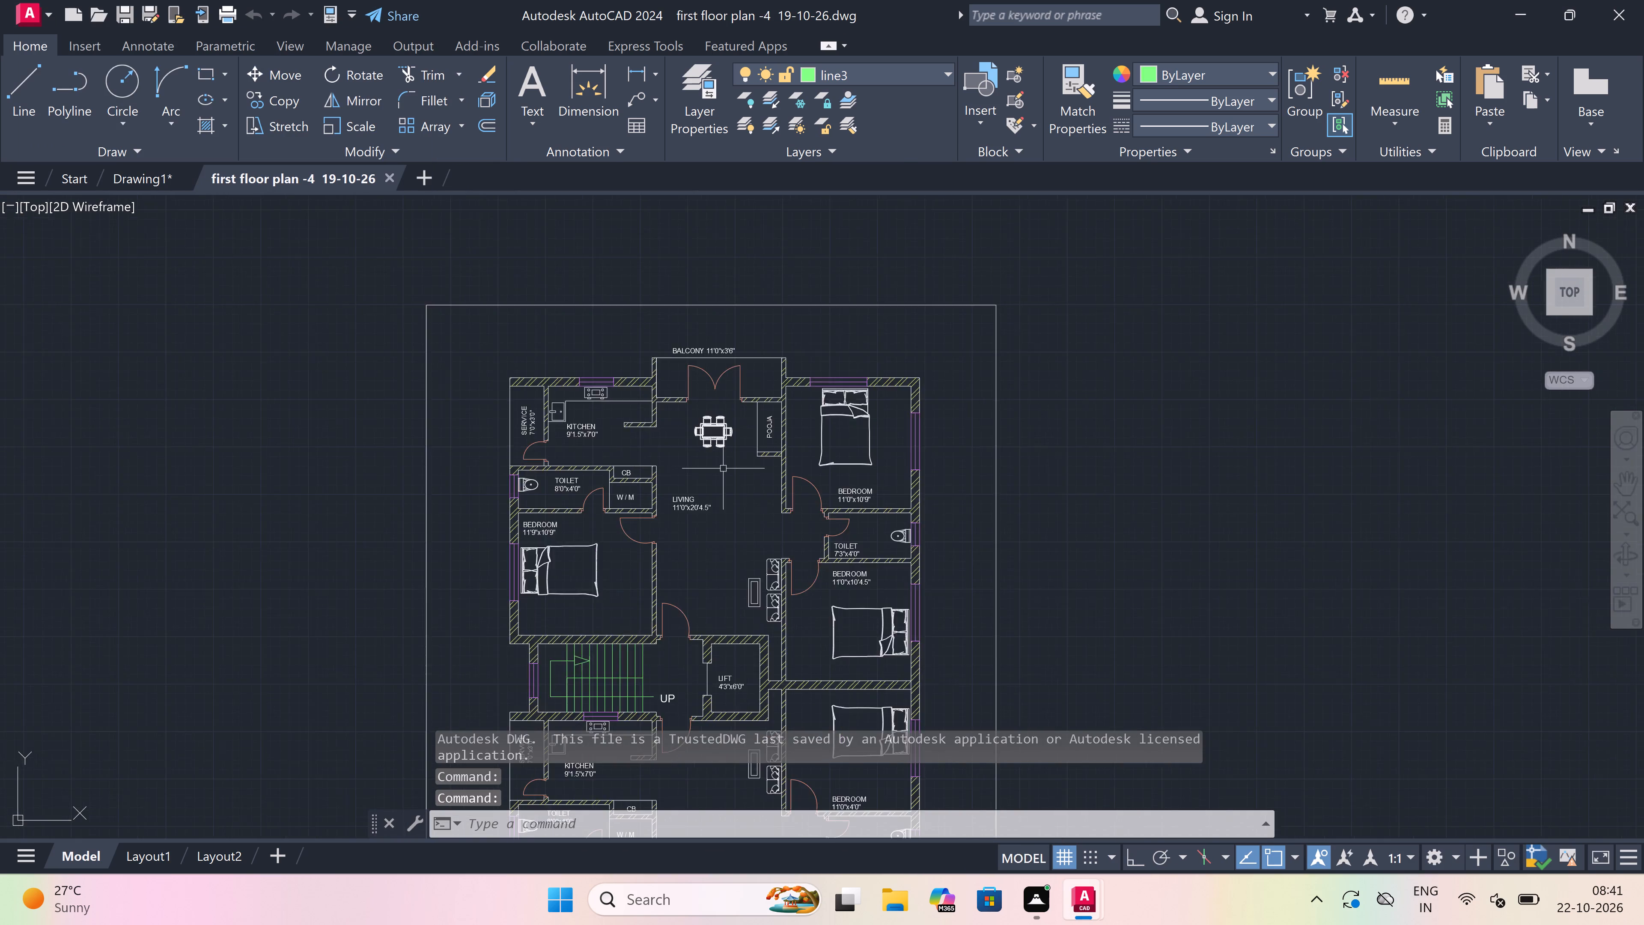
{"action": "scroll", "coordinate": [723, 468], "scroll_direction": "up", "scroll_amount": 2}
{"action": "scroll", "coordinate": [728, 334], "scroll_direction": "down", "scroll_amount": 3}
{"action": "scroll", "coordinate": [727, 300], "scroll_direction": "up", "scroll_amount": 3}
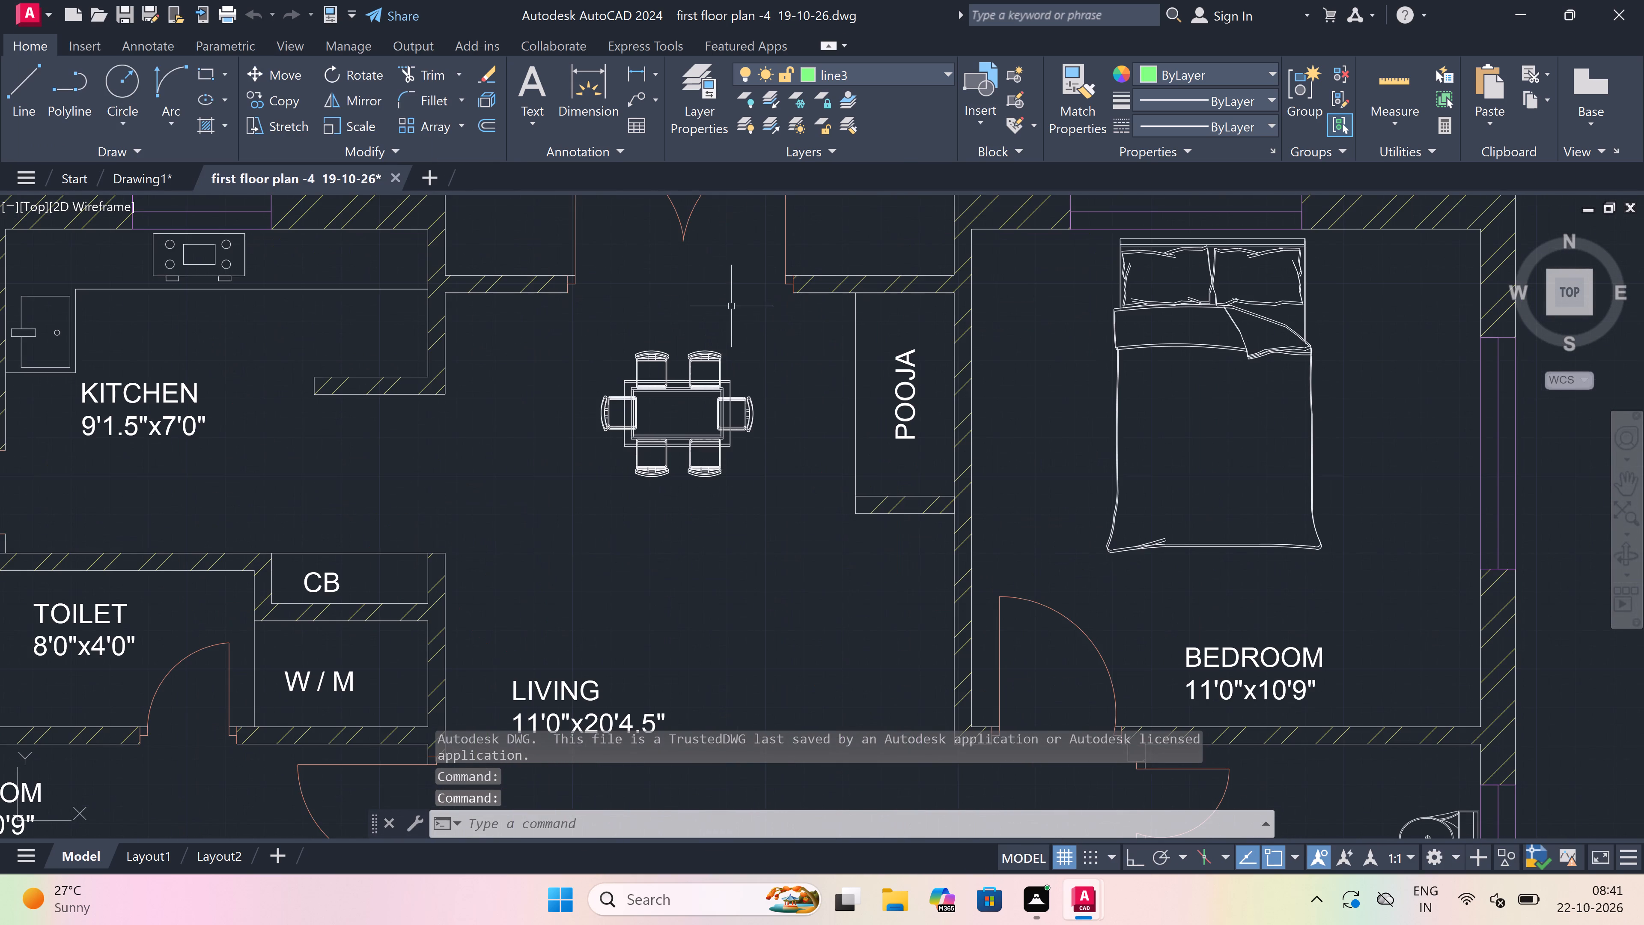
{"action": "left_click", "coordinate": [786, 330]}
{"action": "left_click", "coordinate": [555, 515]}
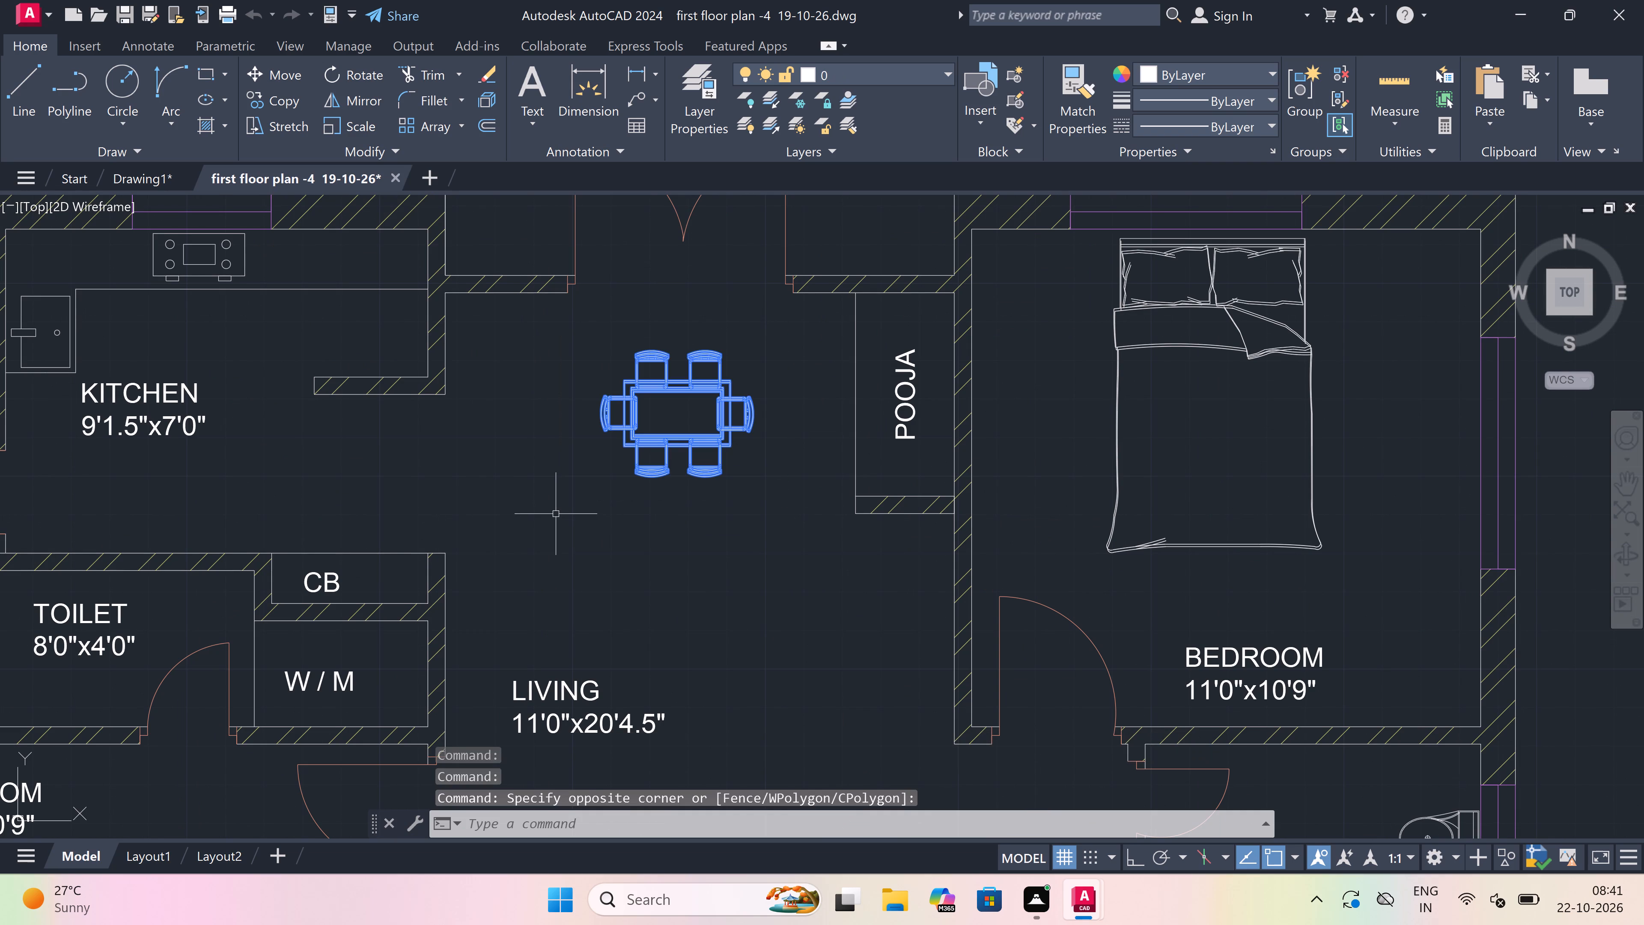
{"action": "key", "text": "ctrl+c"}
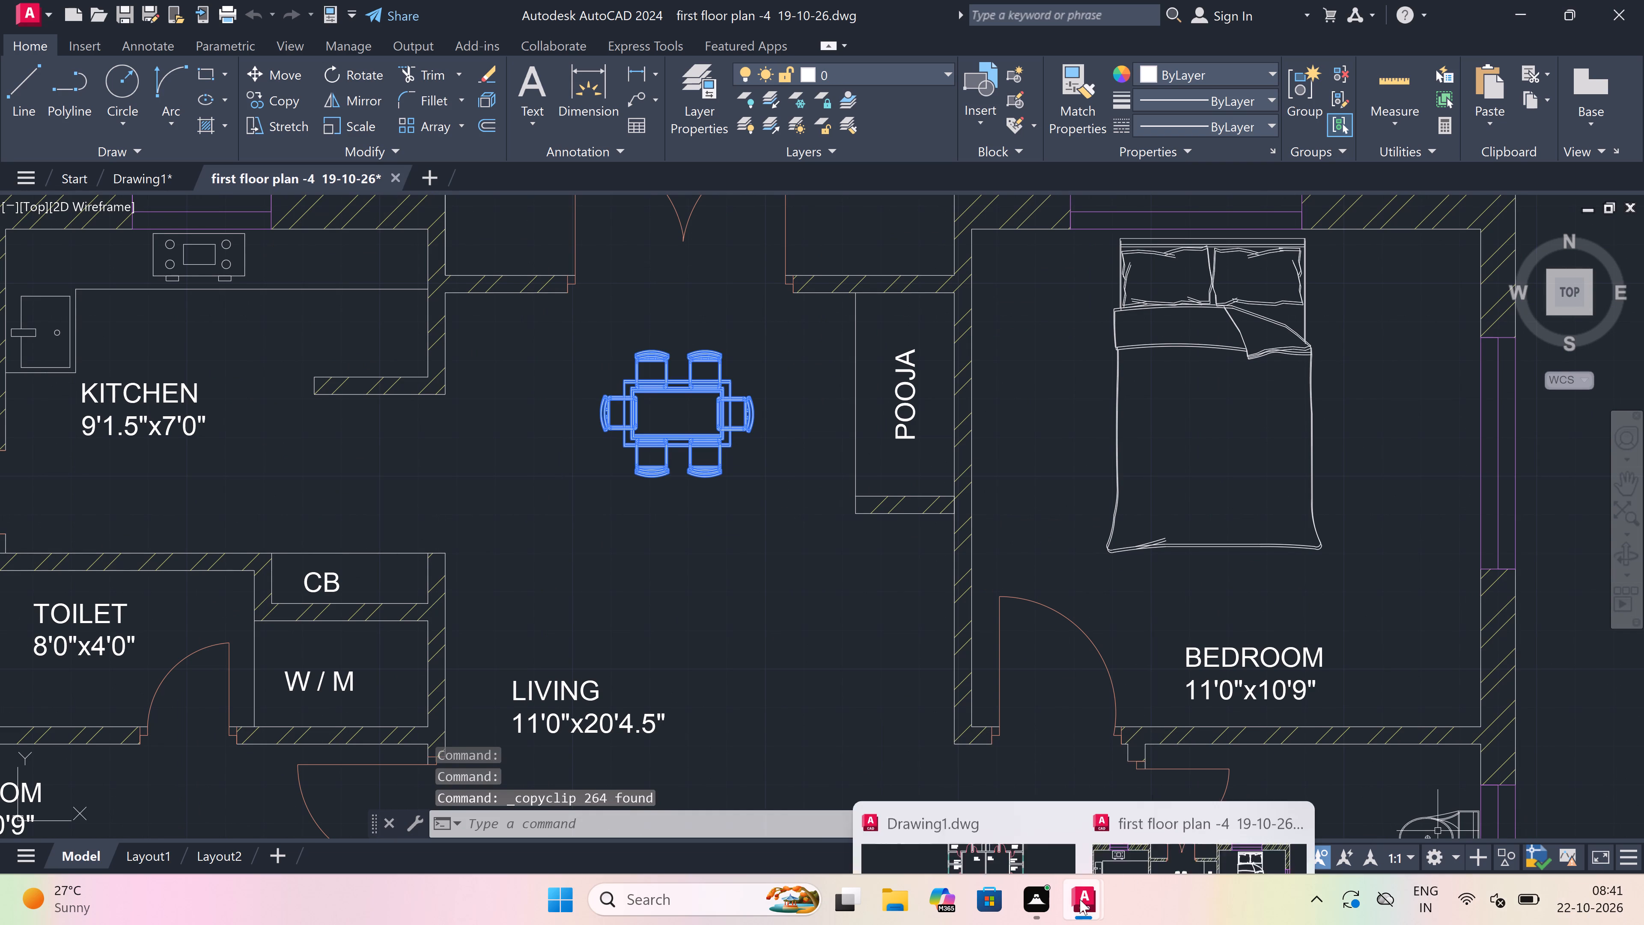
Switch to Drawing1 and paste the dining table set into the left unit's DINING room, below its label.
{"action": "left_click", "coordinate": [992, 802]}
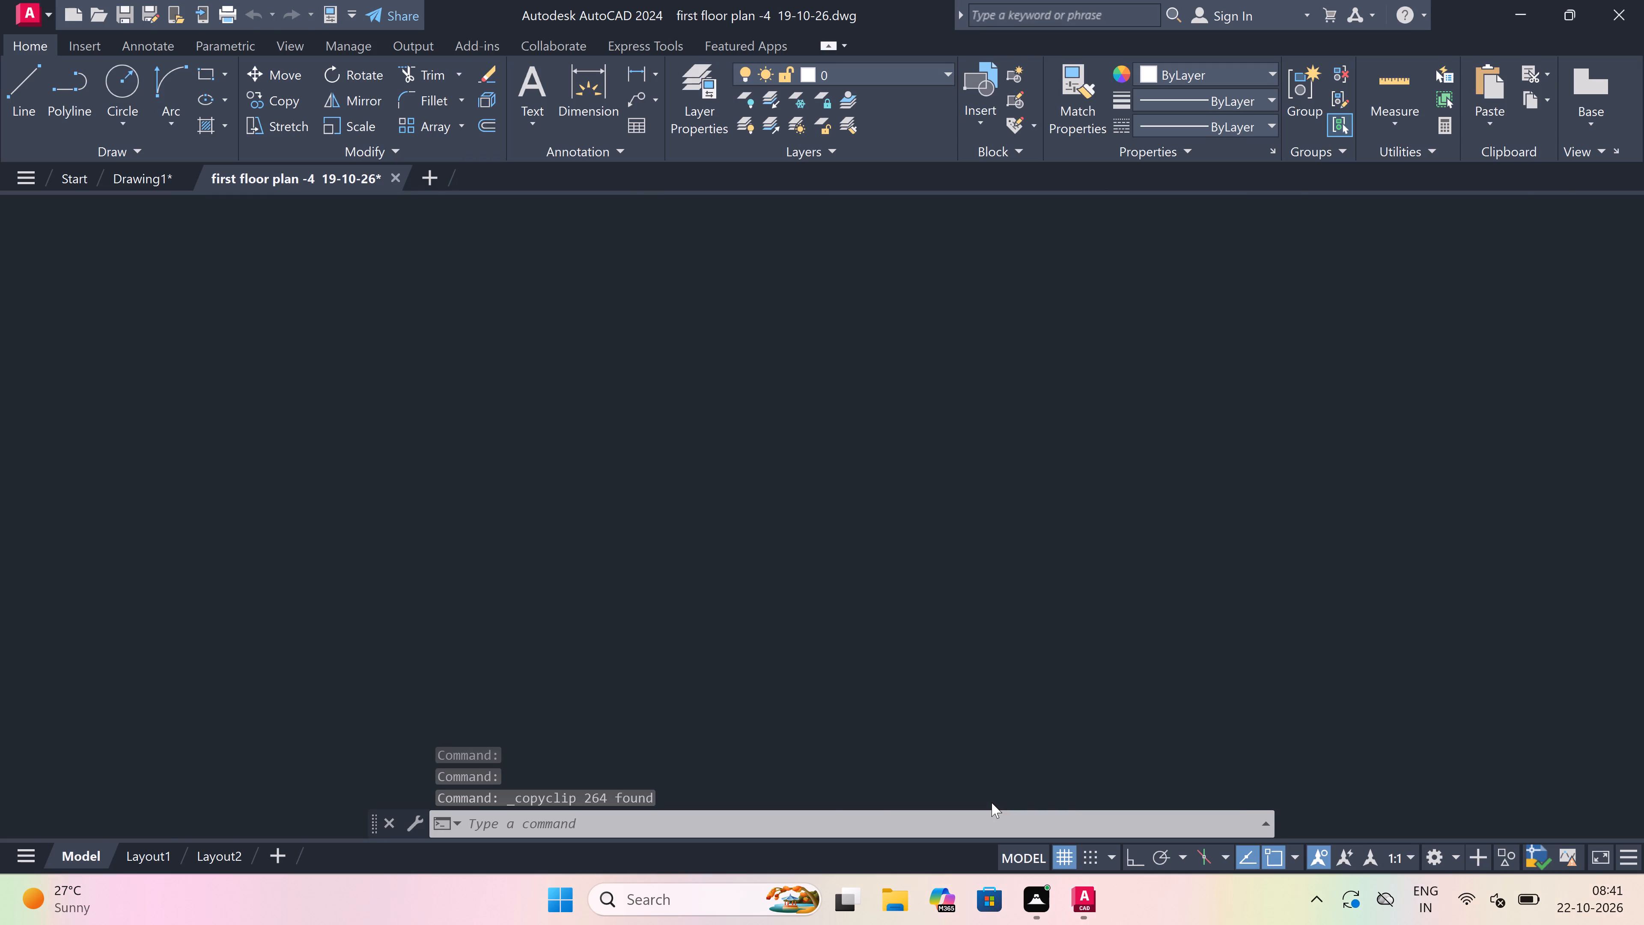
{"action": "key", "text": "ctrl+v"}
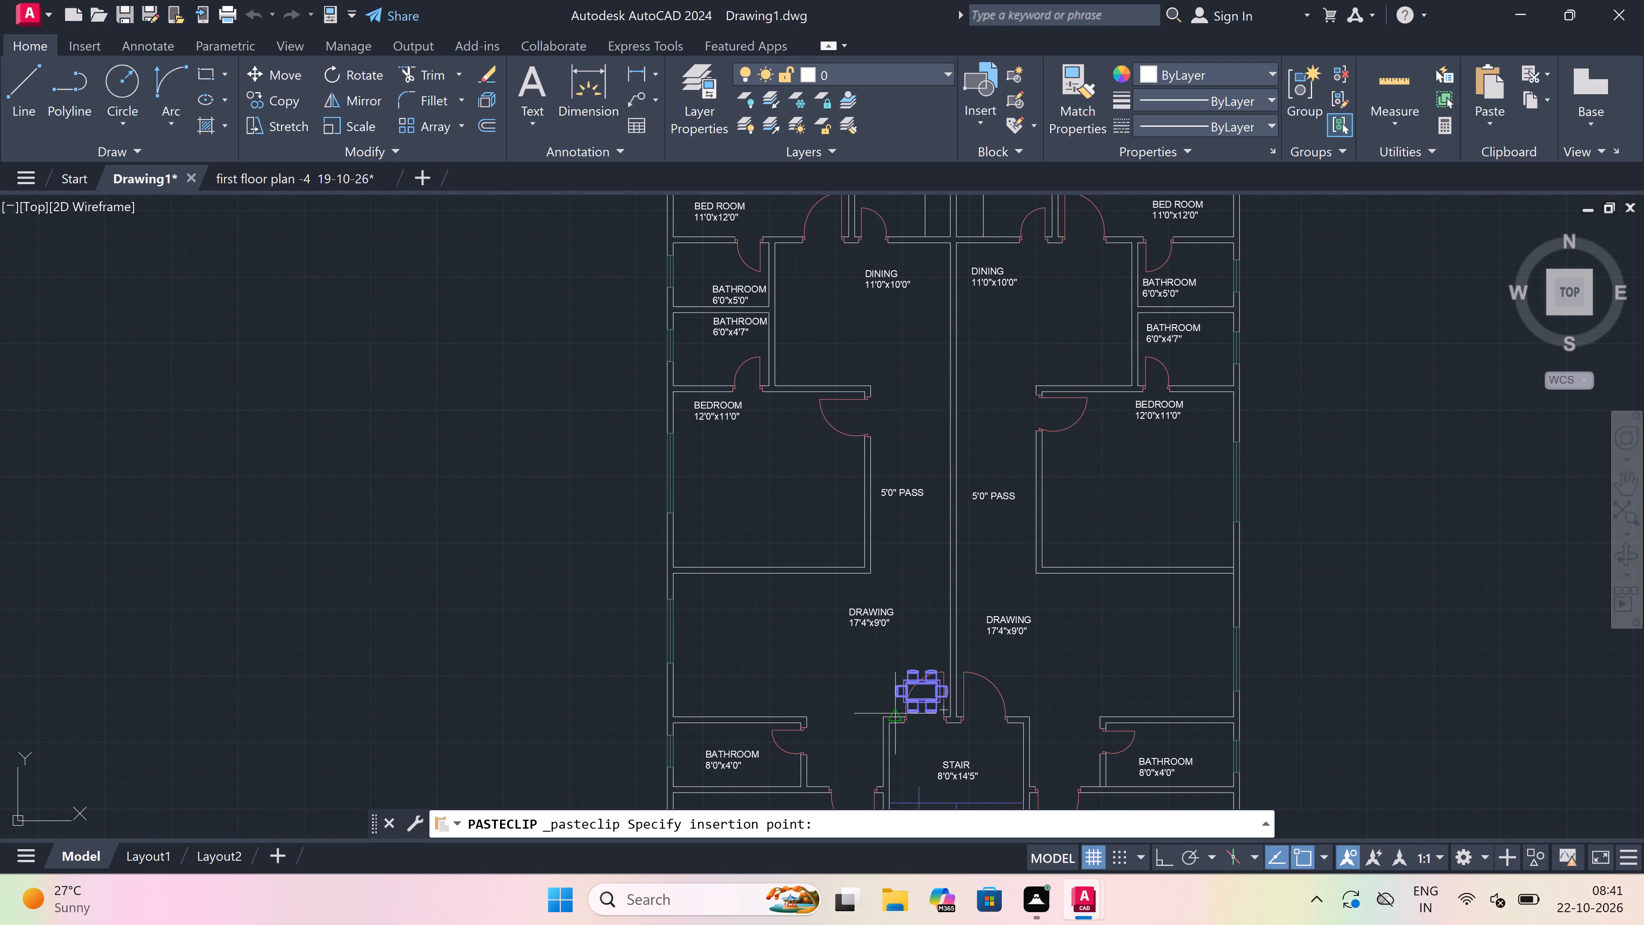
{"action": "scroll", "coordinate": [690, 660], "scroll_direction": "up", "scroll_amount": 1}
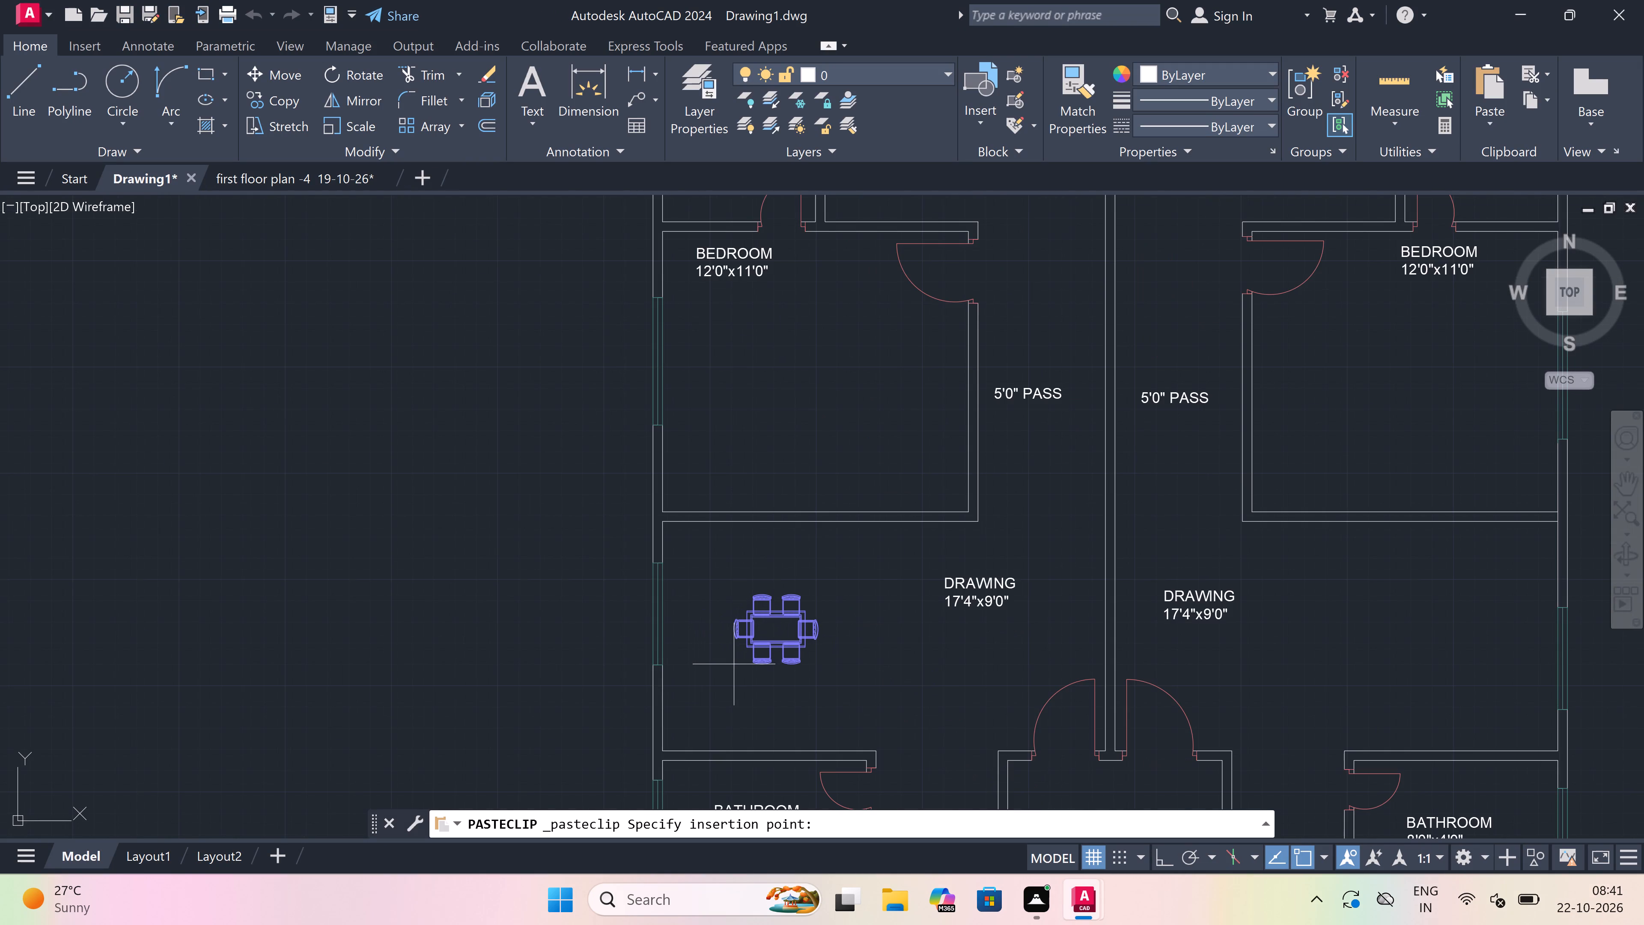
{"action": "scroll", "coordinate": [734, 665], "scroll_direction": "down", "scroll_amount": 4}
{"action": "scroll", "coordinate": [764, 570], "scroll_direction": "up", "scroll_amount": 2}
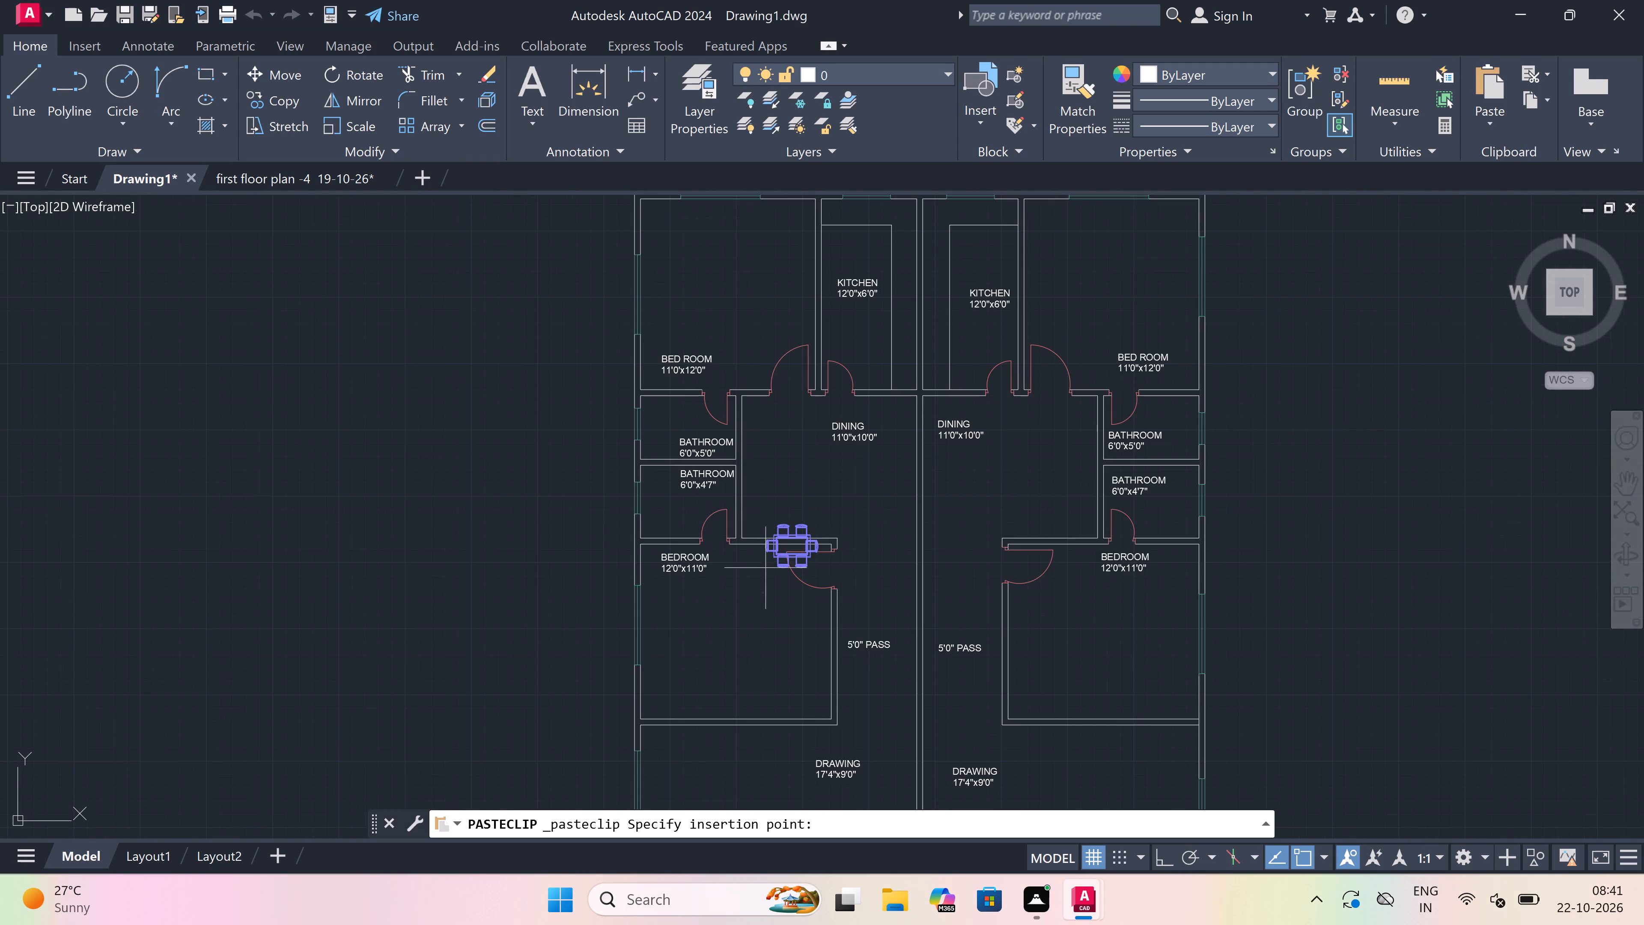
{"action": "scroll", "coordinate": [800, 470], "scroll_direction": "up", "scroll_amount": 2}
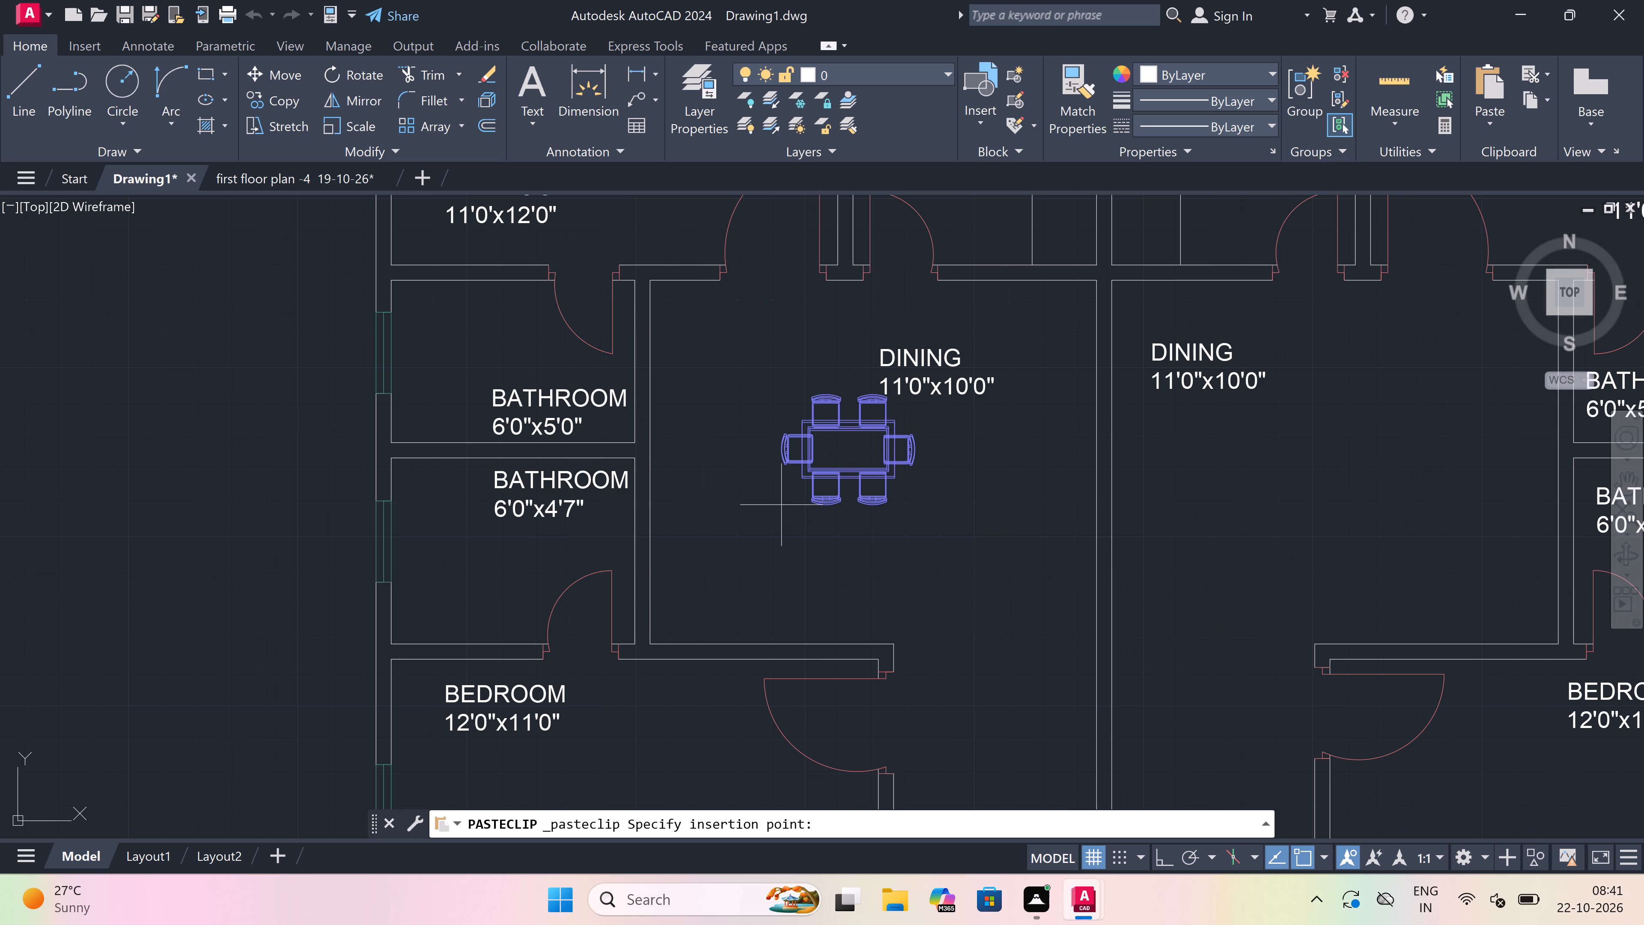
{"action": "left_click", "coordinate": [781, 524]}
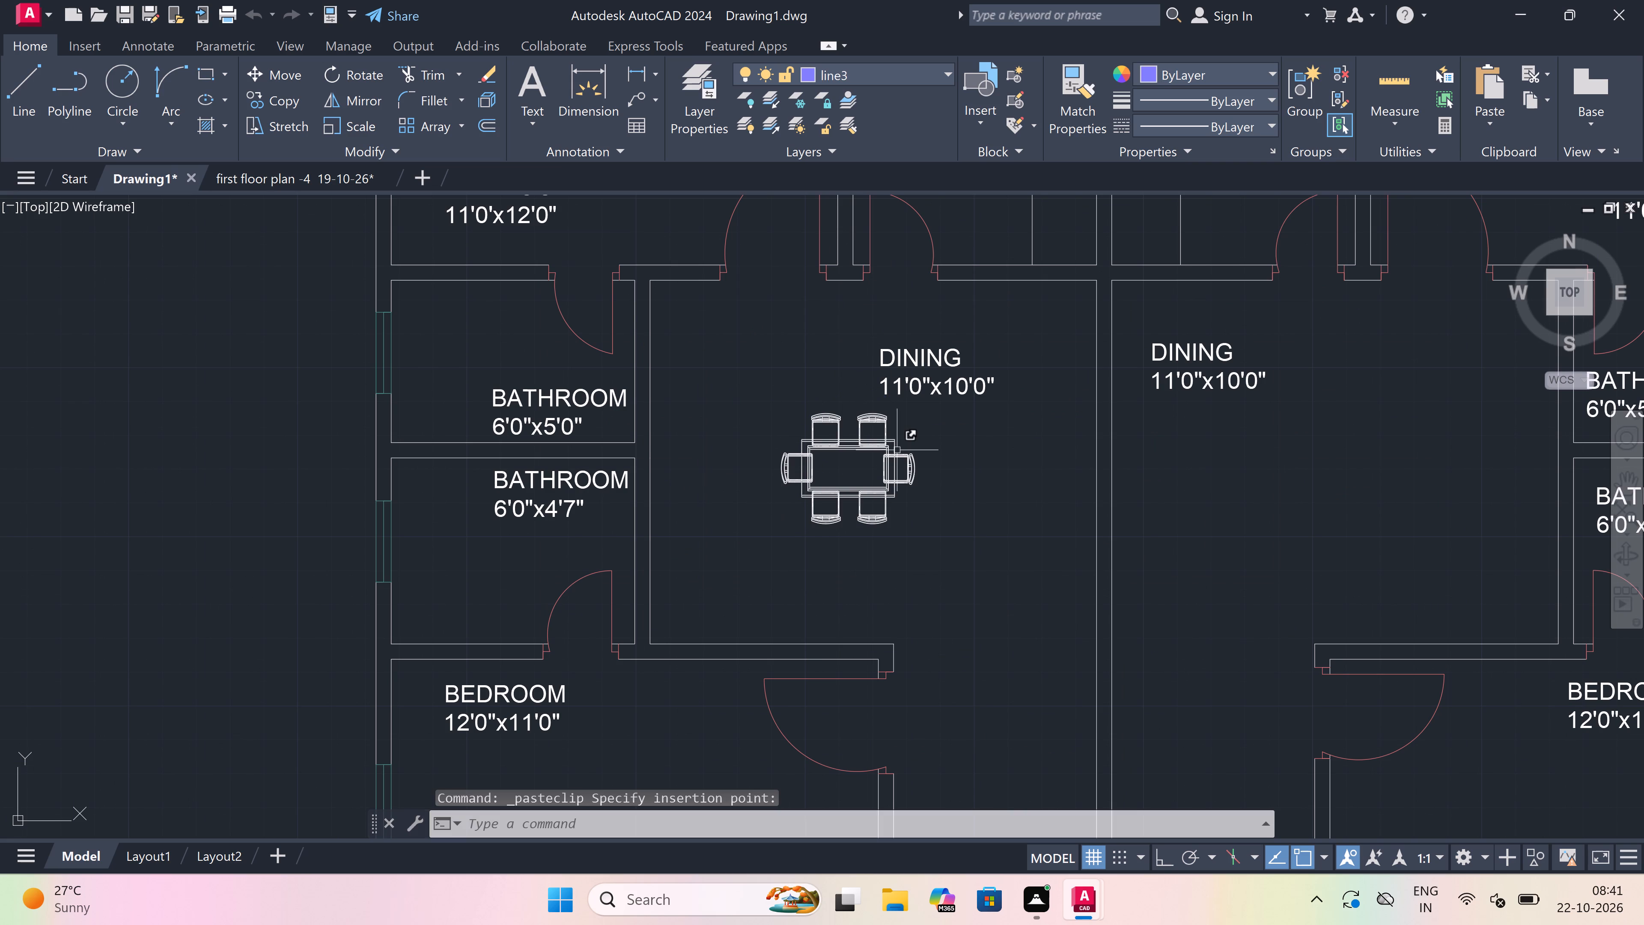
Copy the dining table set from its centre across to the matching spot in the right unit's DINING room.
{"action": "left_click", "coordinate": [943, 409]}
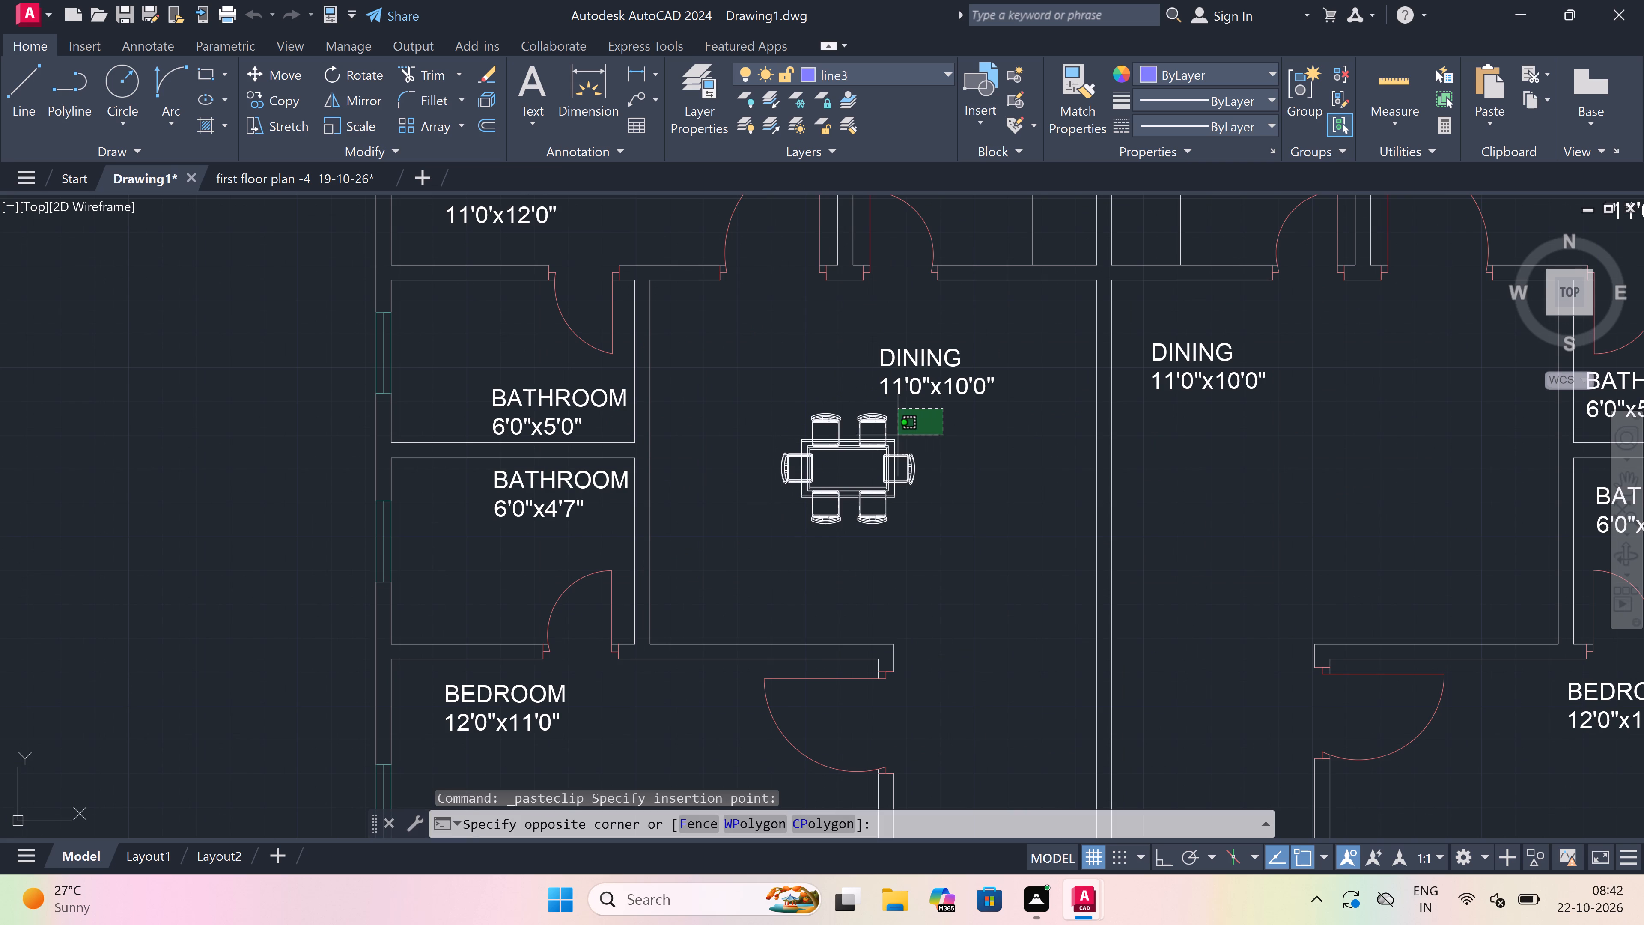
{"action": "left_click", "coordinate": [742, 561]}
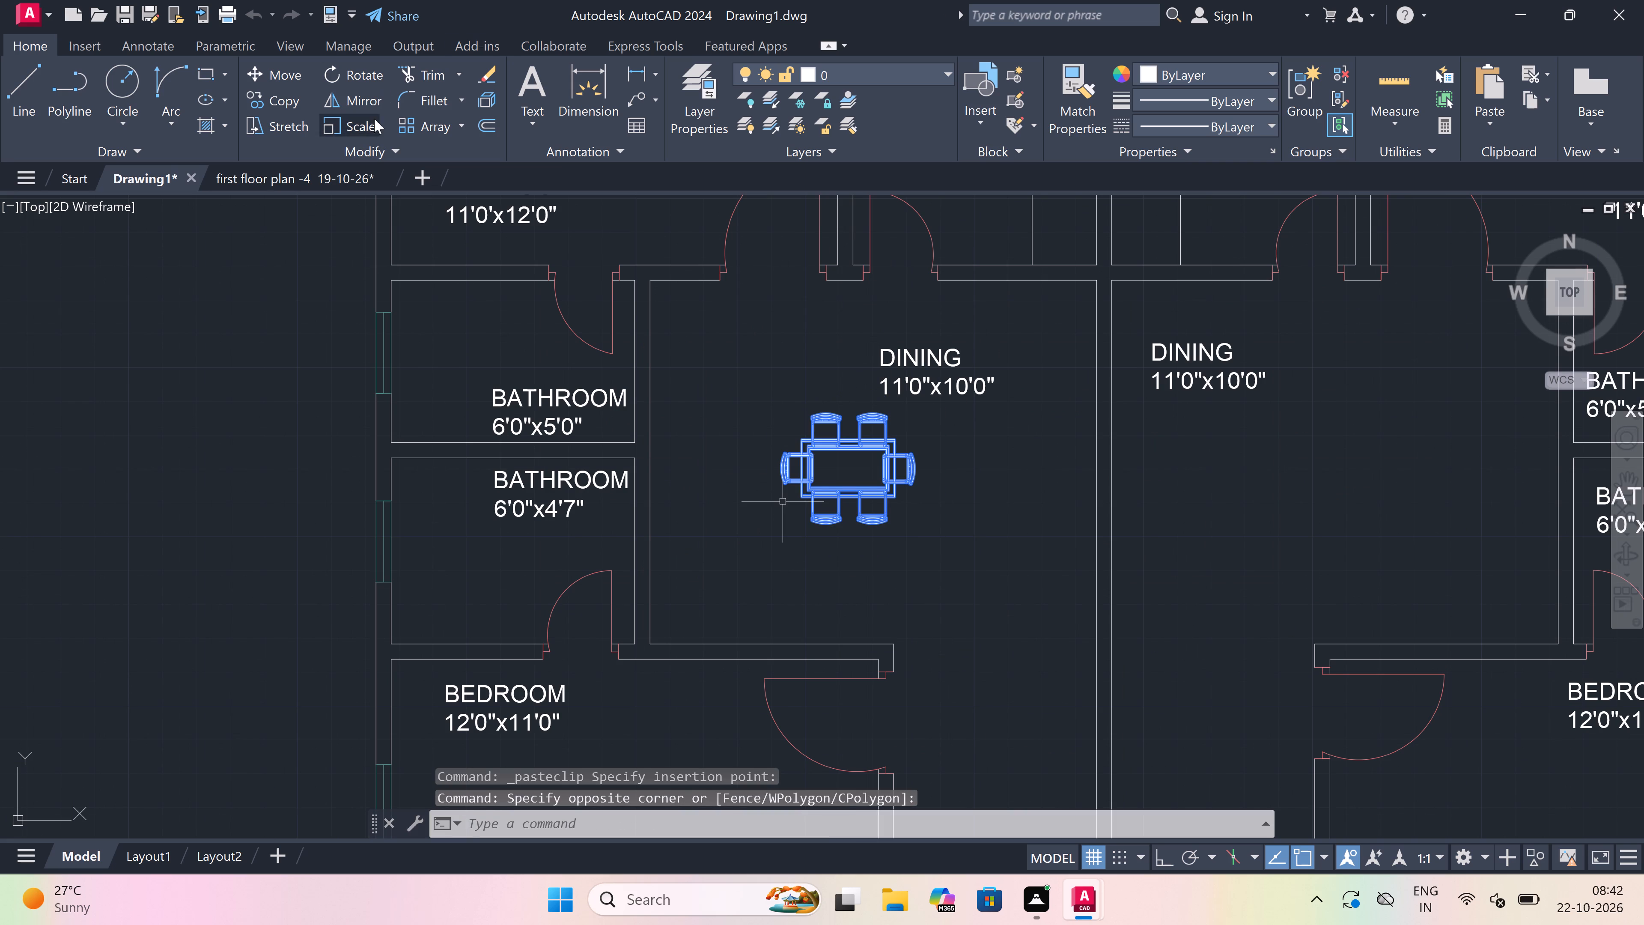
{"action": "left_click_drag", "start_coordinate": [274, 94], "coordinate": [274, 98]}
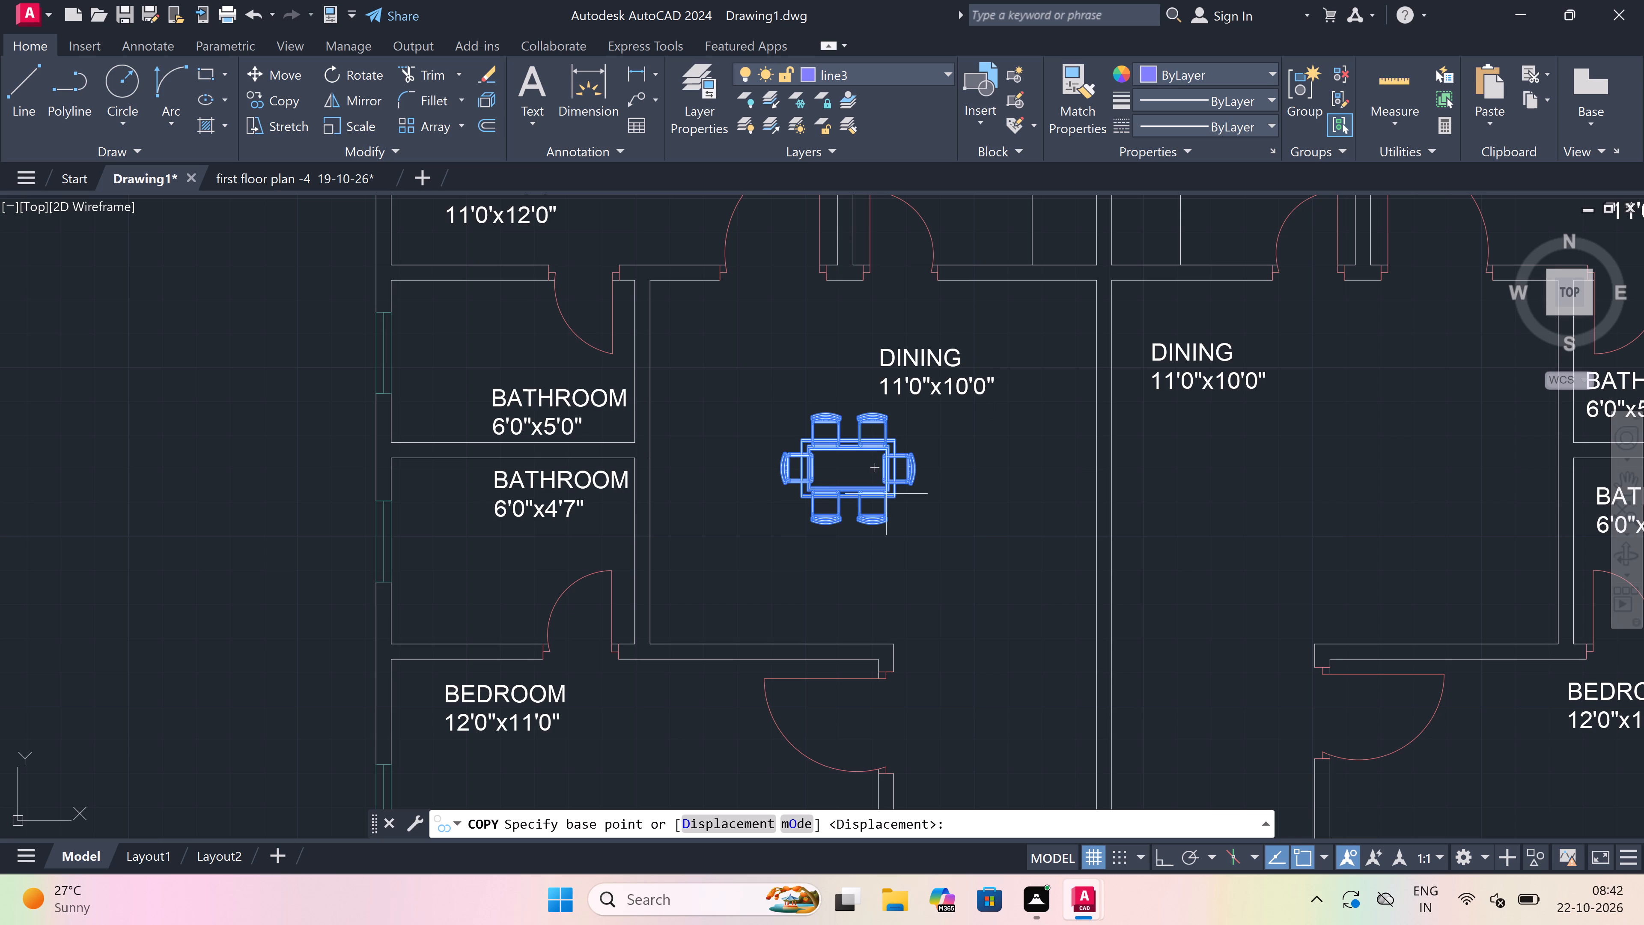
{"action": "left_click", "coordinate": [843, 468]}
{"action": "left_click", "coordinate": [1351, 471]}
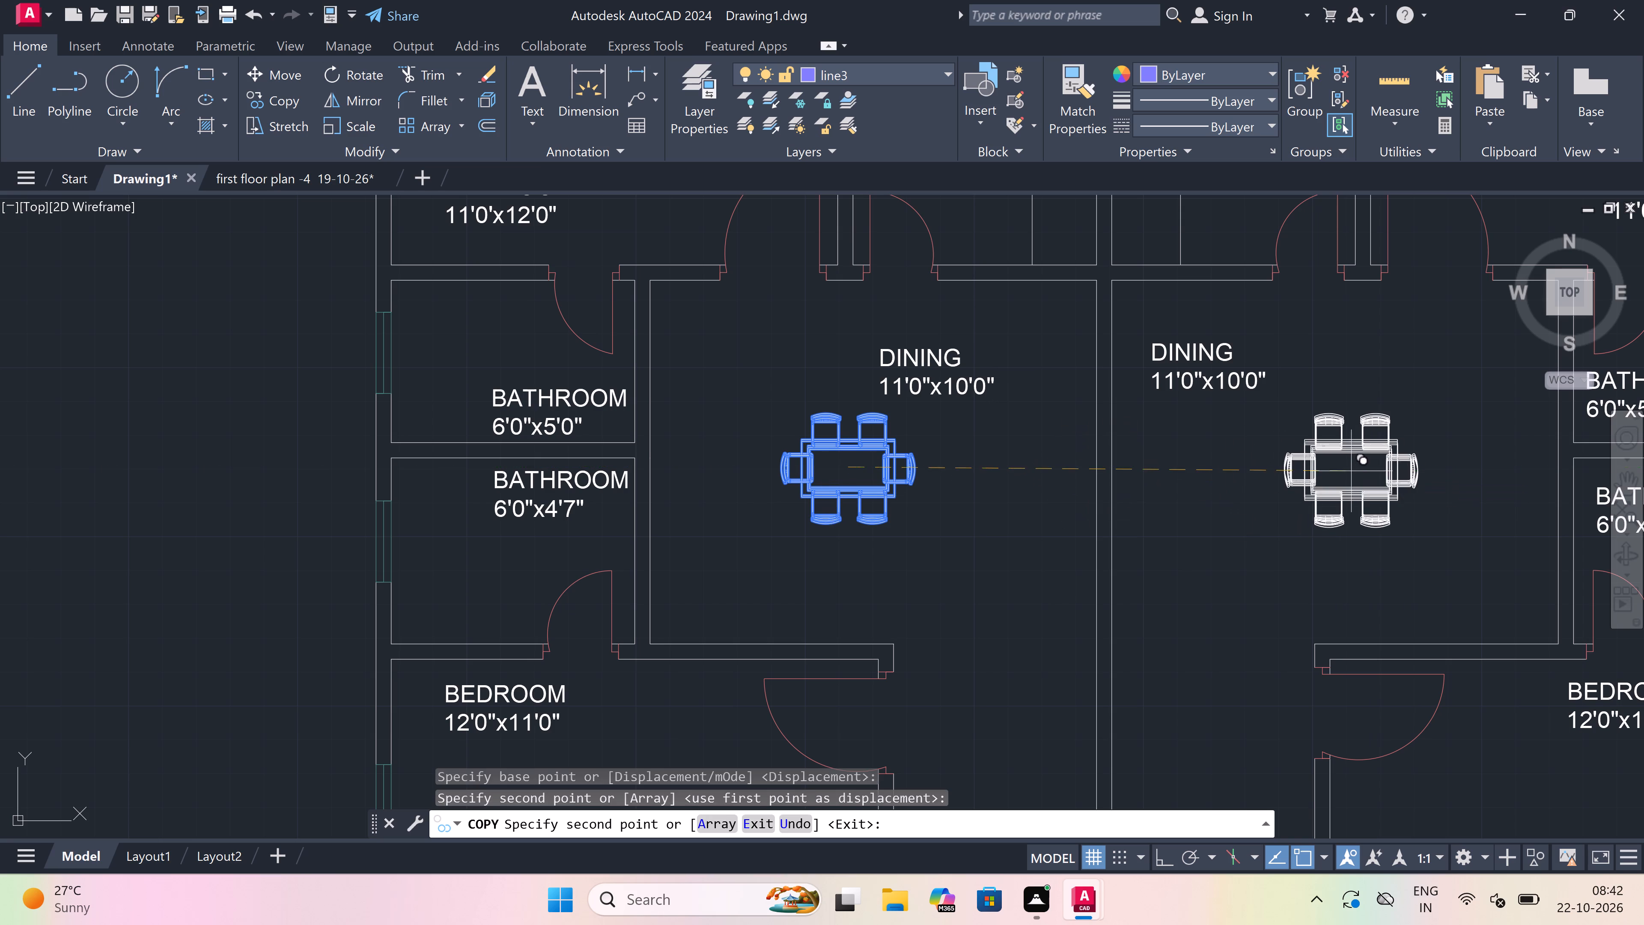
{"action": "key", "text": "Escape"}
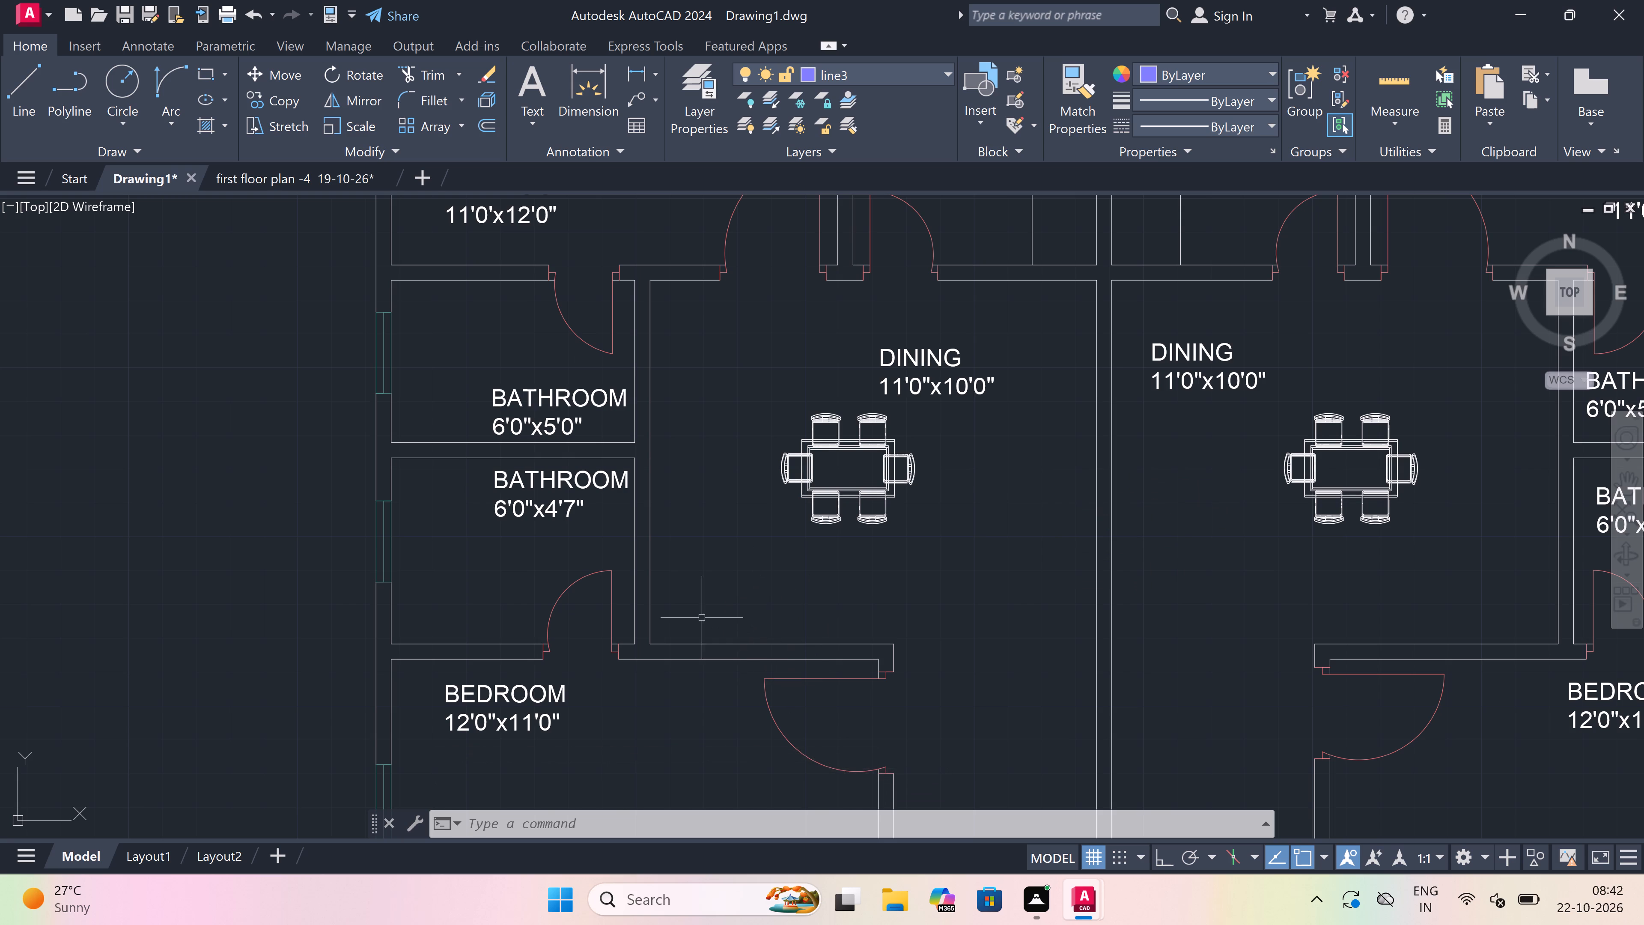
Return to first floor plan -4 and copy the double bed in the BEDROOM 11'0"x10'9" to the clipboard.
{"action": "scroll", "coordinate": [951, 485], "scroll_direction": "down", "scroll_amount": 4}
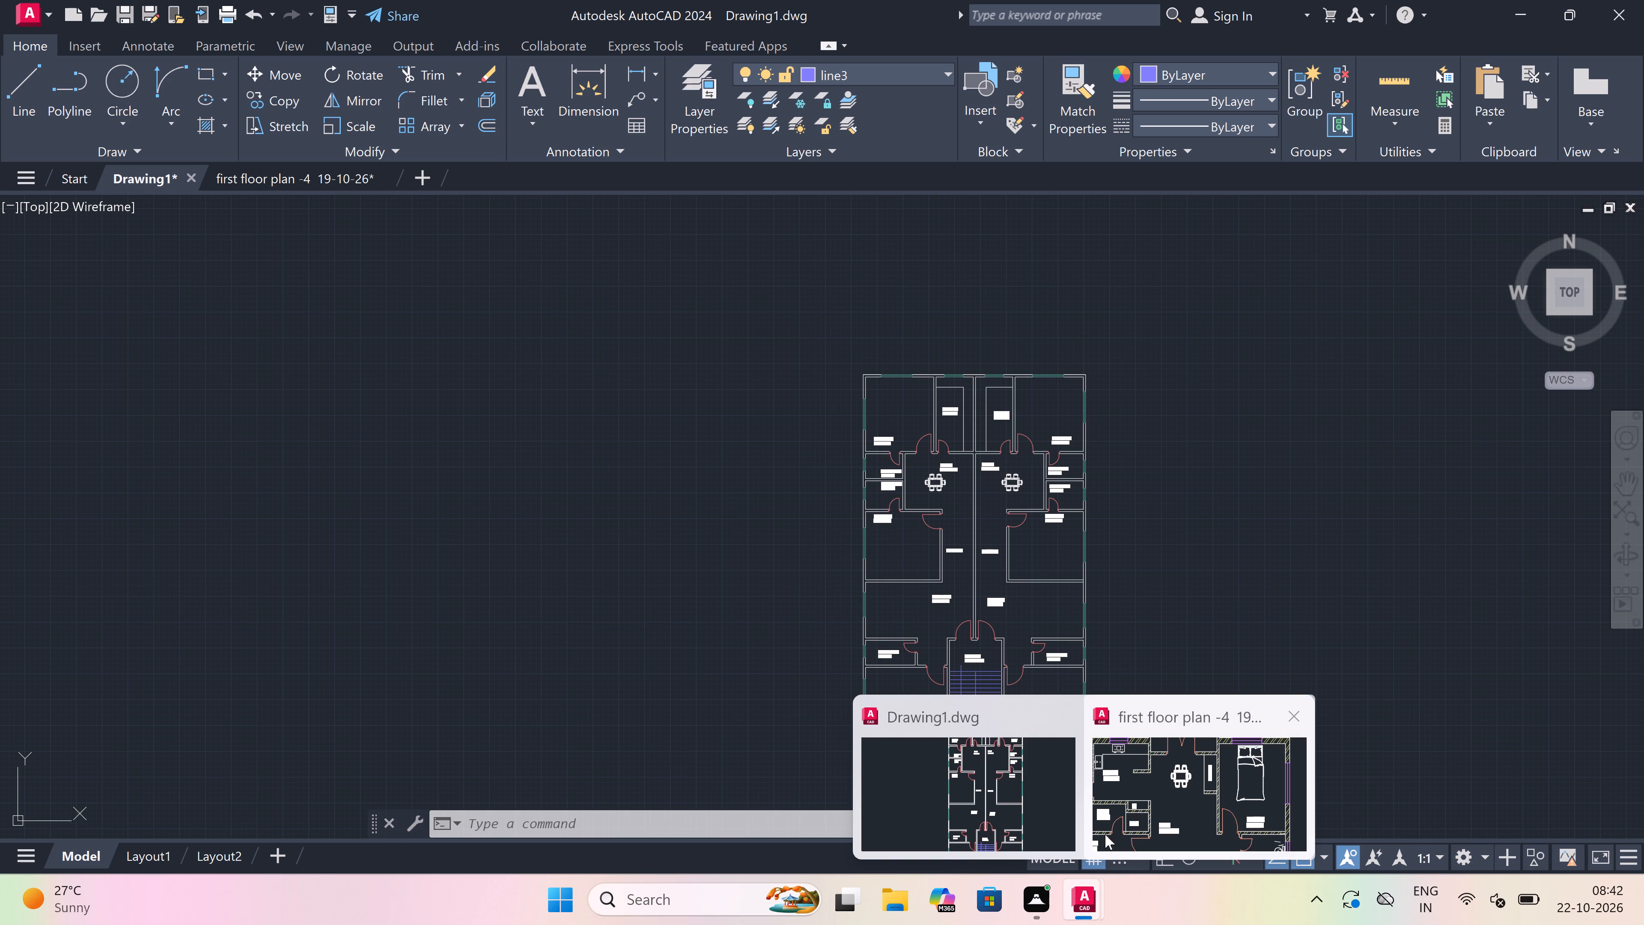
{"action": "double_click", "coordinate": [1107, 797]}
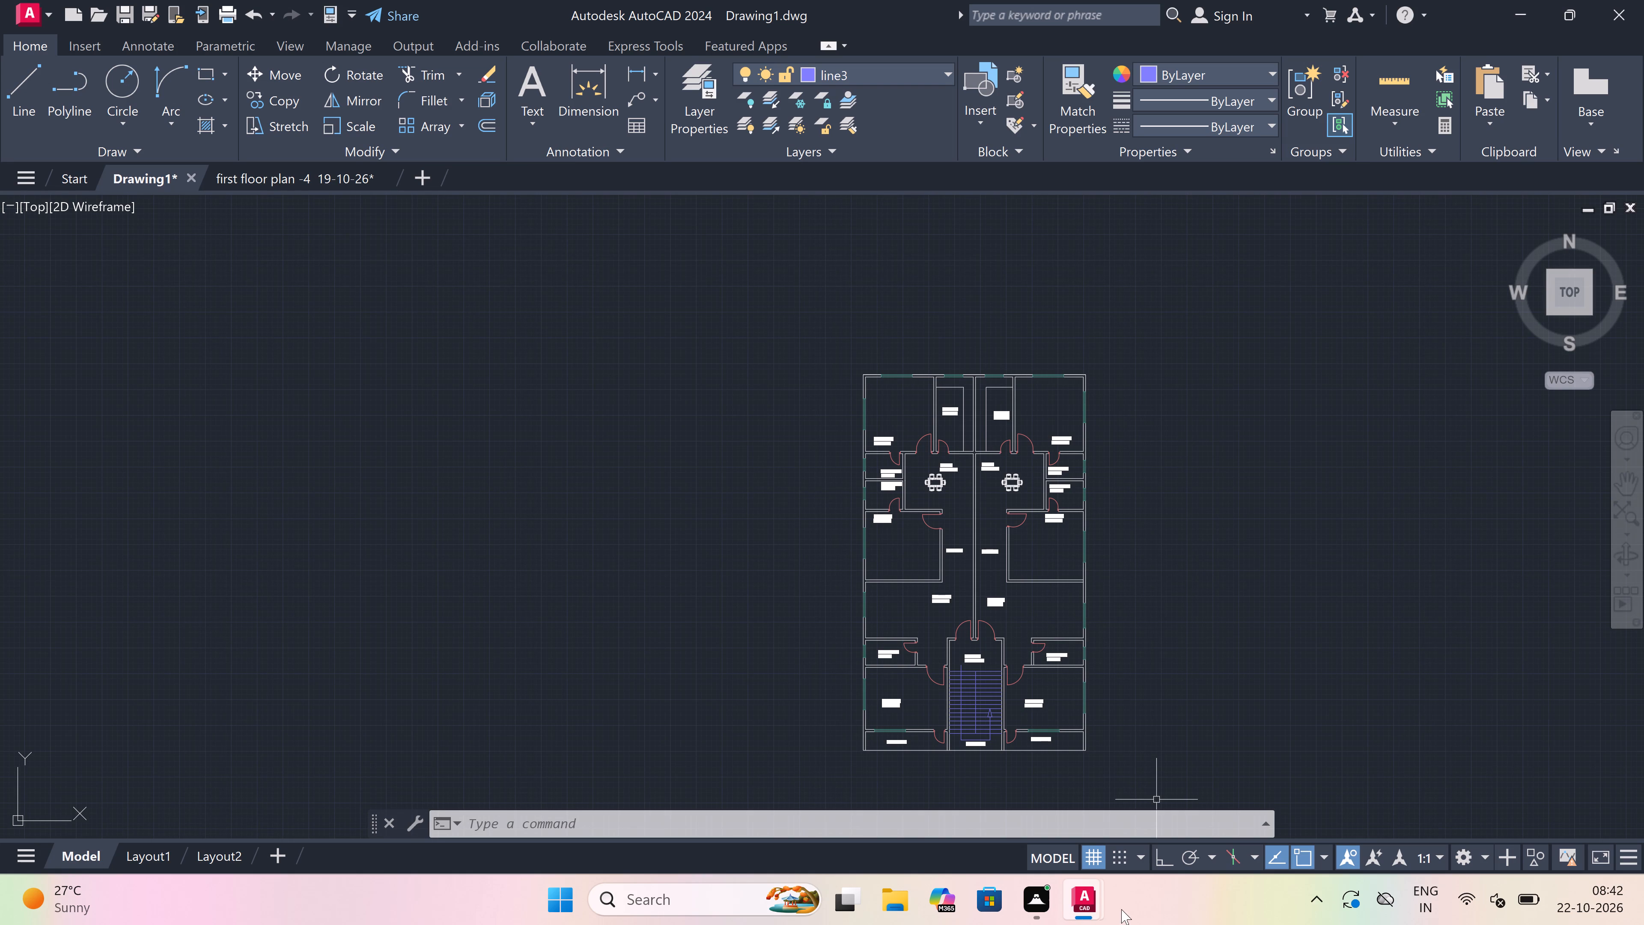
{"action": "double_click", "coordinate": [1133, 790]}
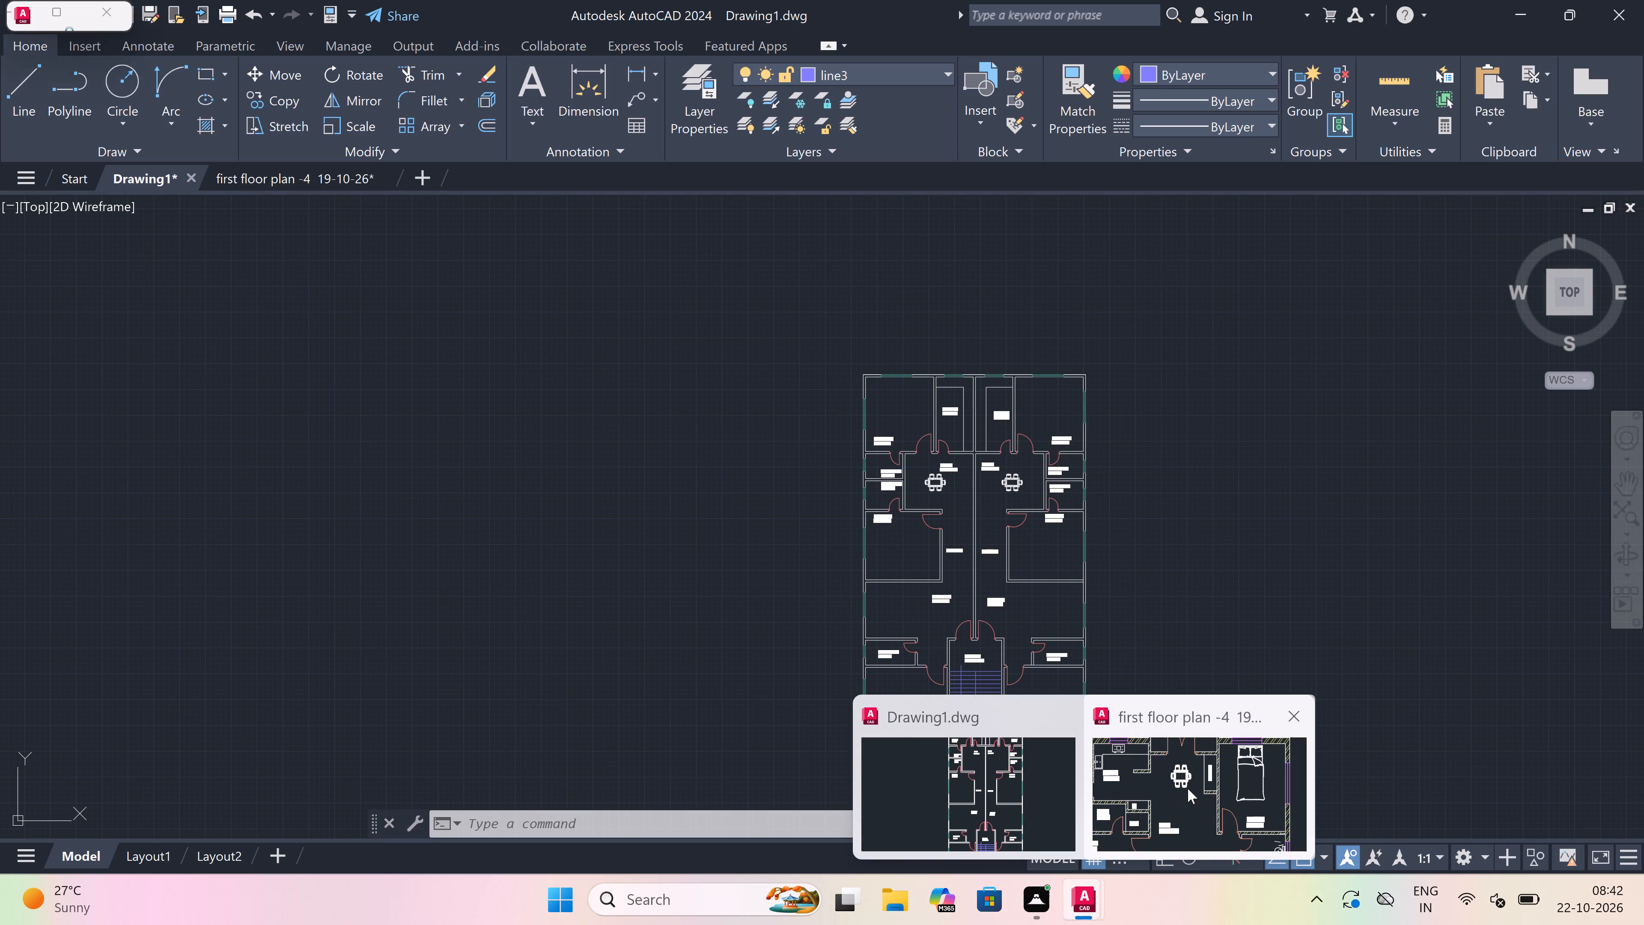
{"action": "left_click", "coordinate": [1188, 788]}
{"action": "scroll", "coordinate": [1104, 556], "scroll_direction": "down", "scroll_amount": 2}
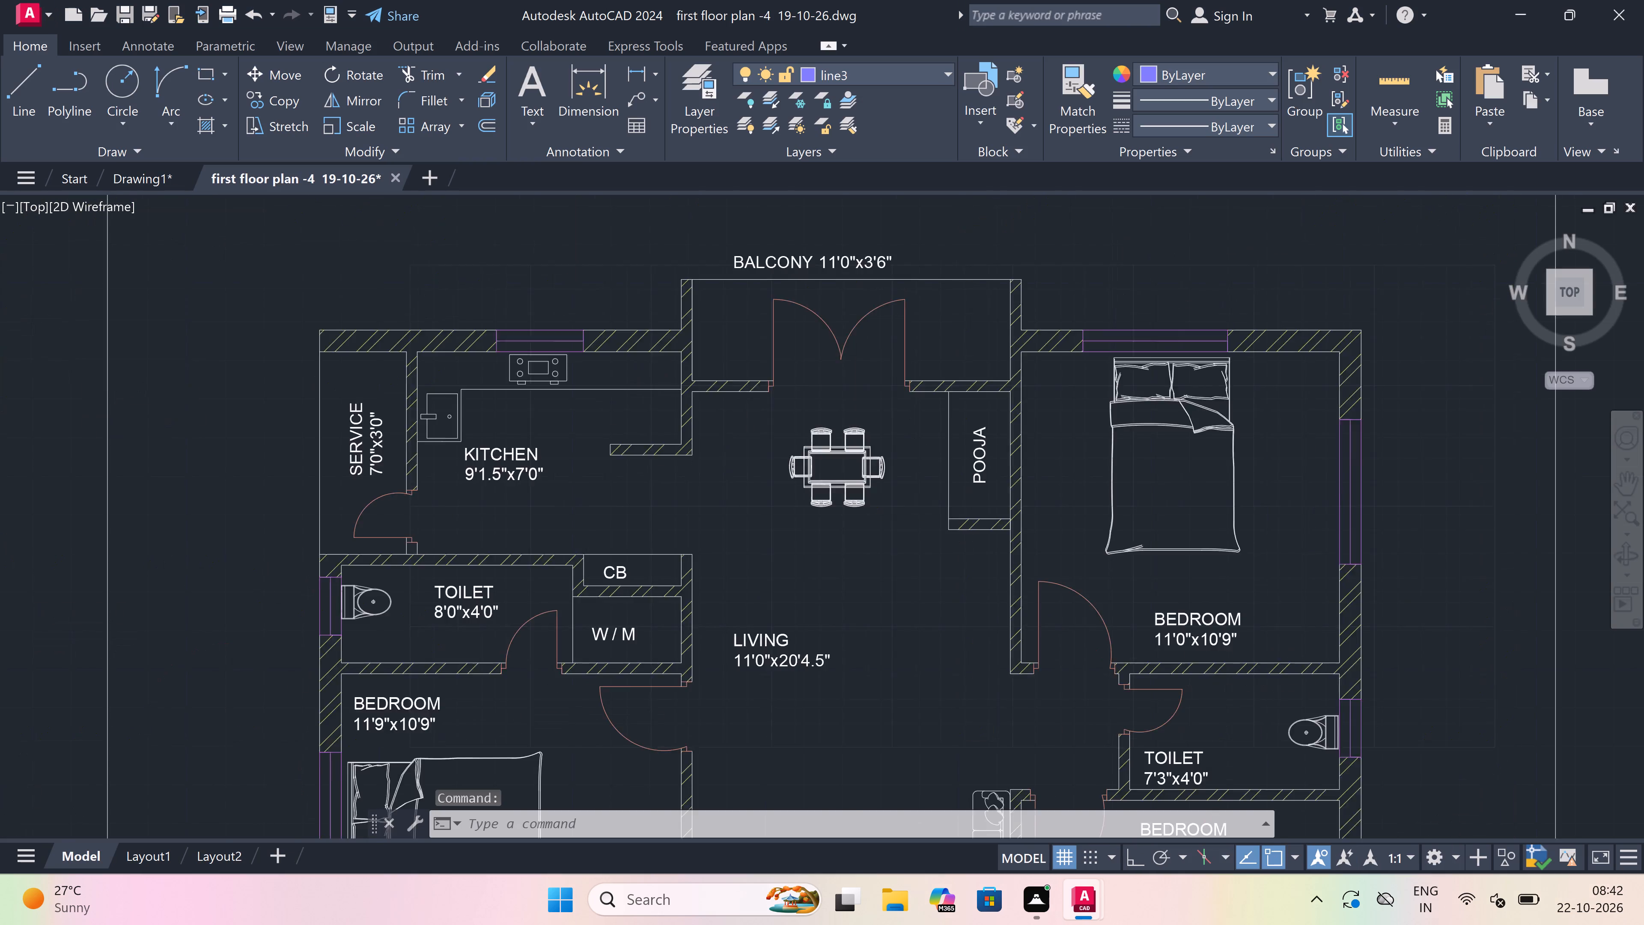
{"action": "scroll", "coordinate": [1148, 432], "scroll_direction": "up", "scroll_amount": 2}
{"action": "left_click_drag", "start_coordinate": [1289, 427], "coordinate": [1286, 431]}
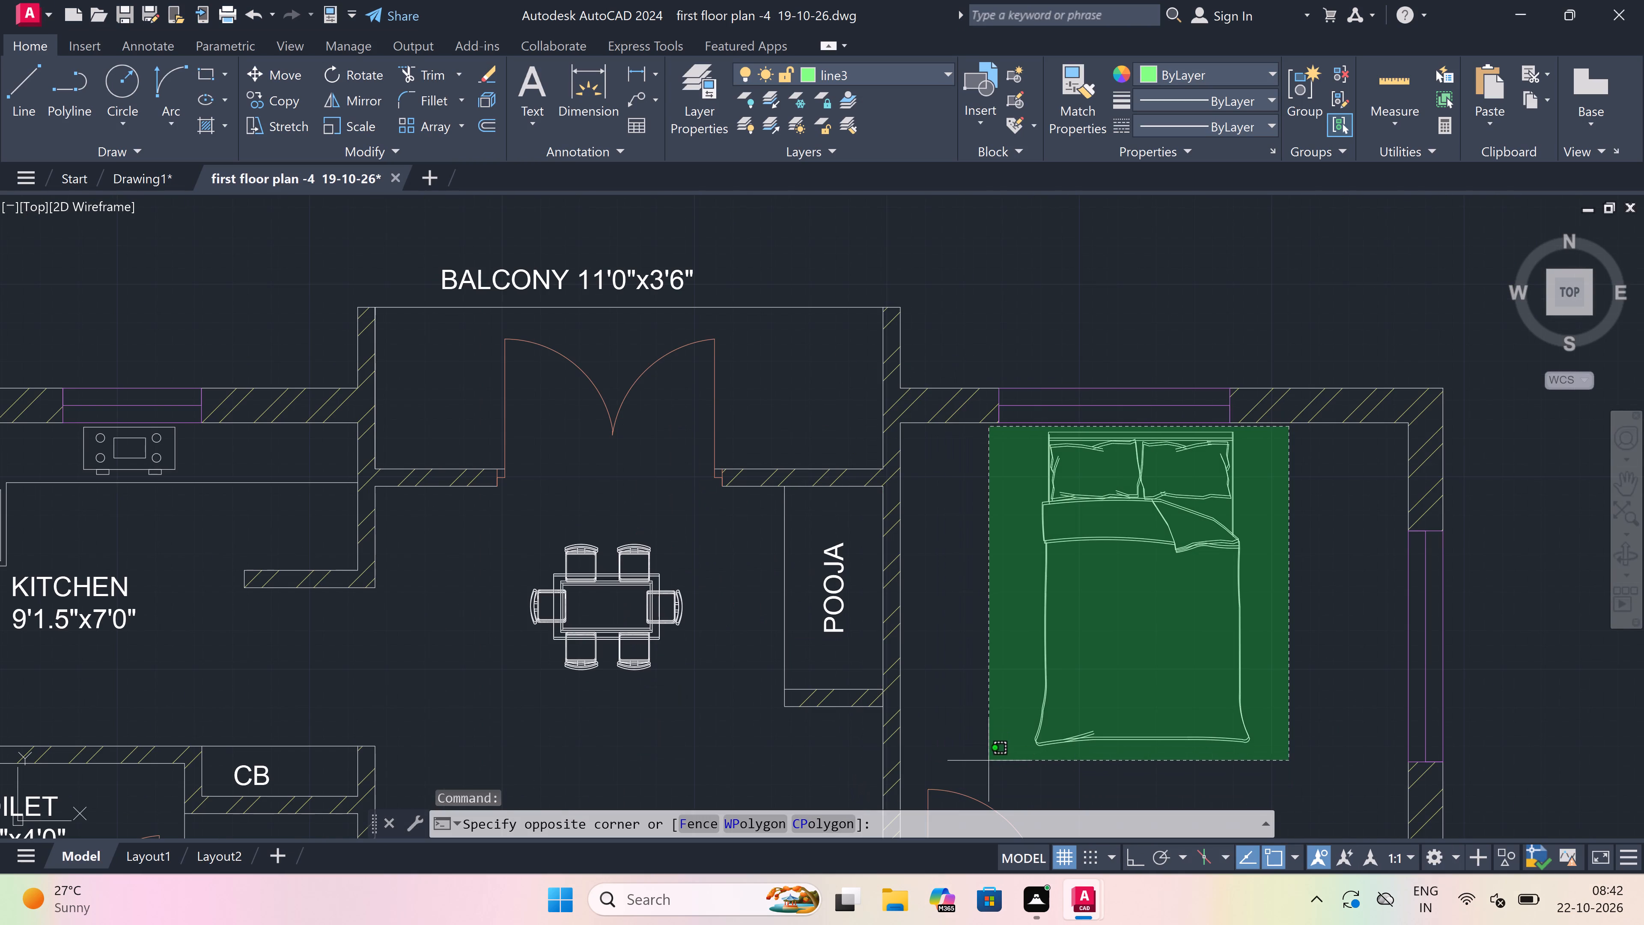
{"action": "left_click", "coordinate": [989, 763]}
{"action": "key", "text": "ctrl+c"}
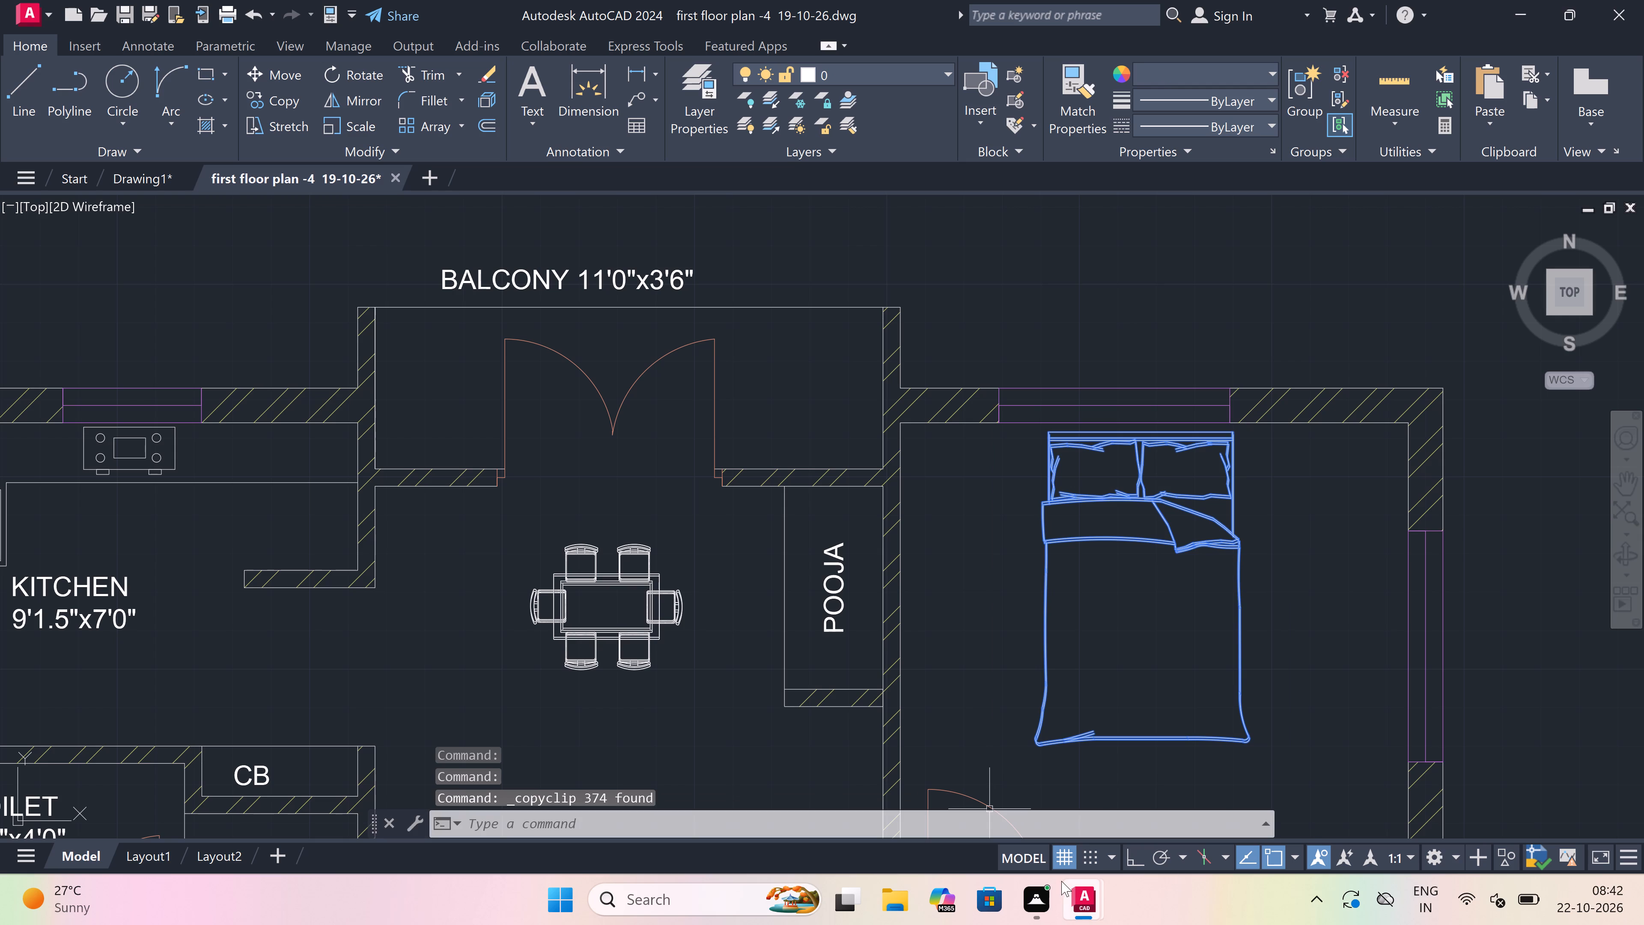
Paste the double bed into Drawing1's left BED ROOM 11'0"x12'0", with its headboard just below the window in the upper outer wall.
{"action": "left_click_drag", "start_coordinate": [994, 794], "coordinate": [925, 855]}
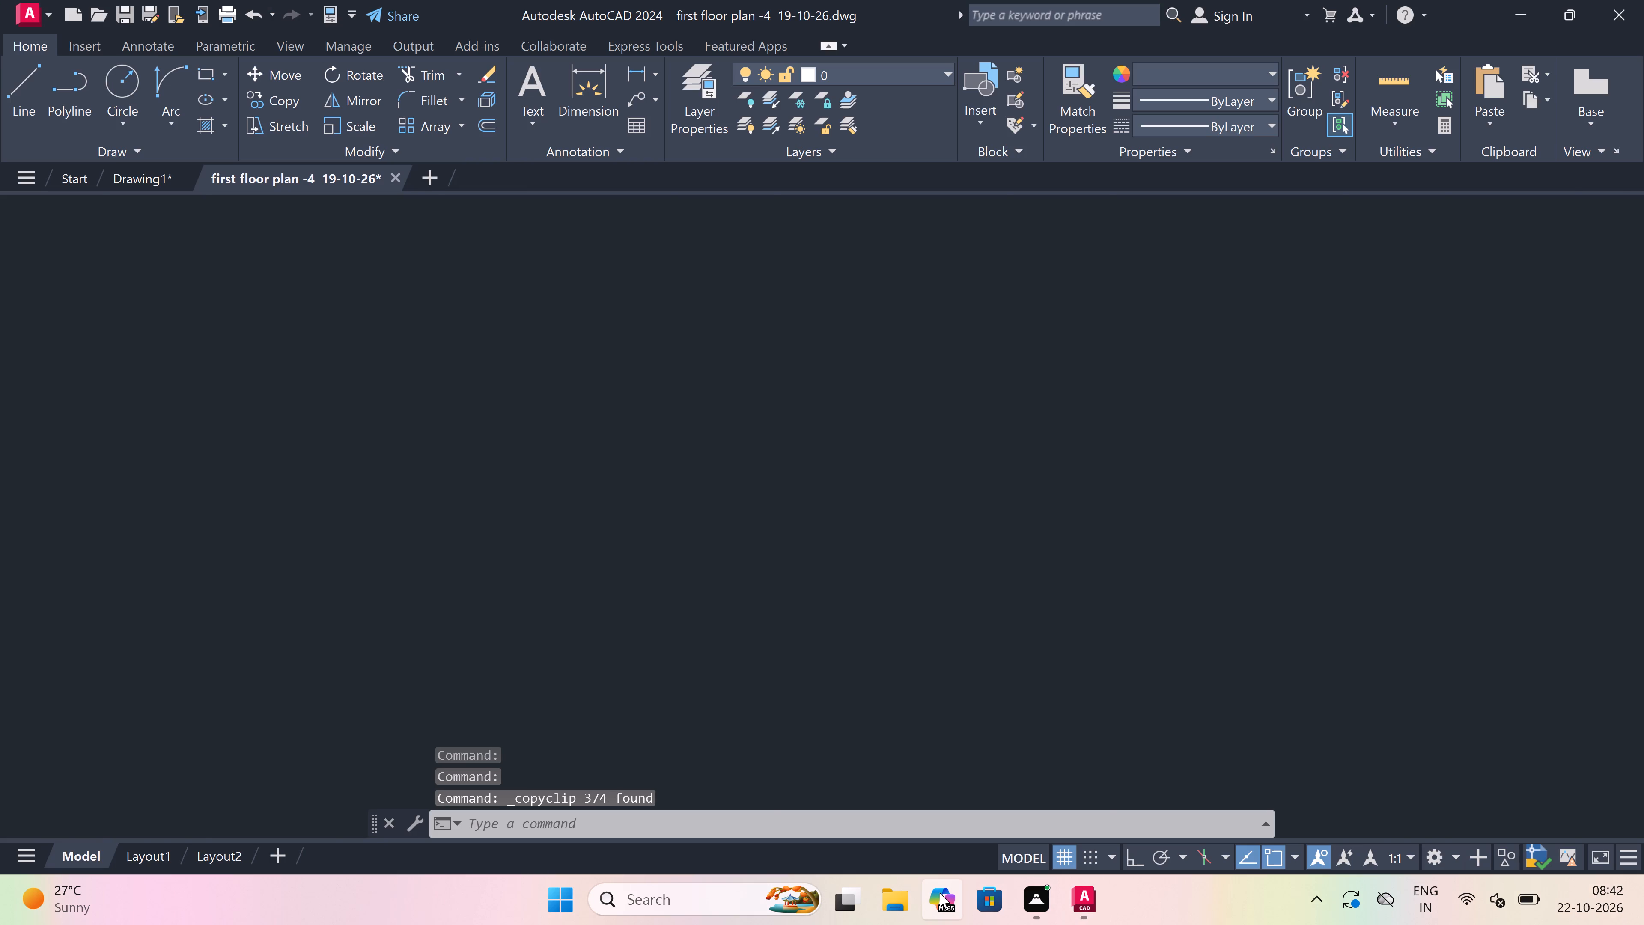
{"action": "key", "text": "ctrl+v"}
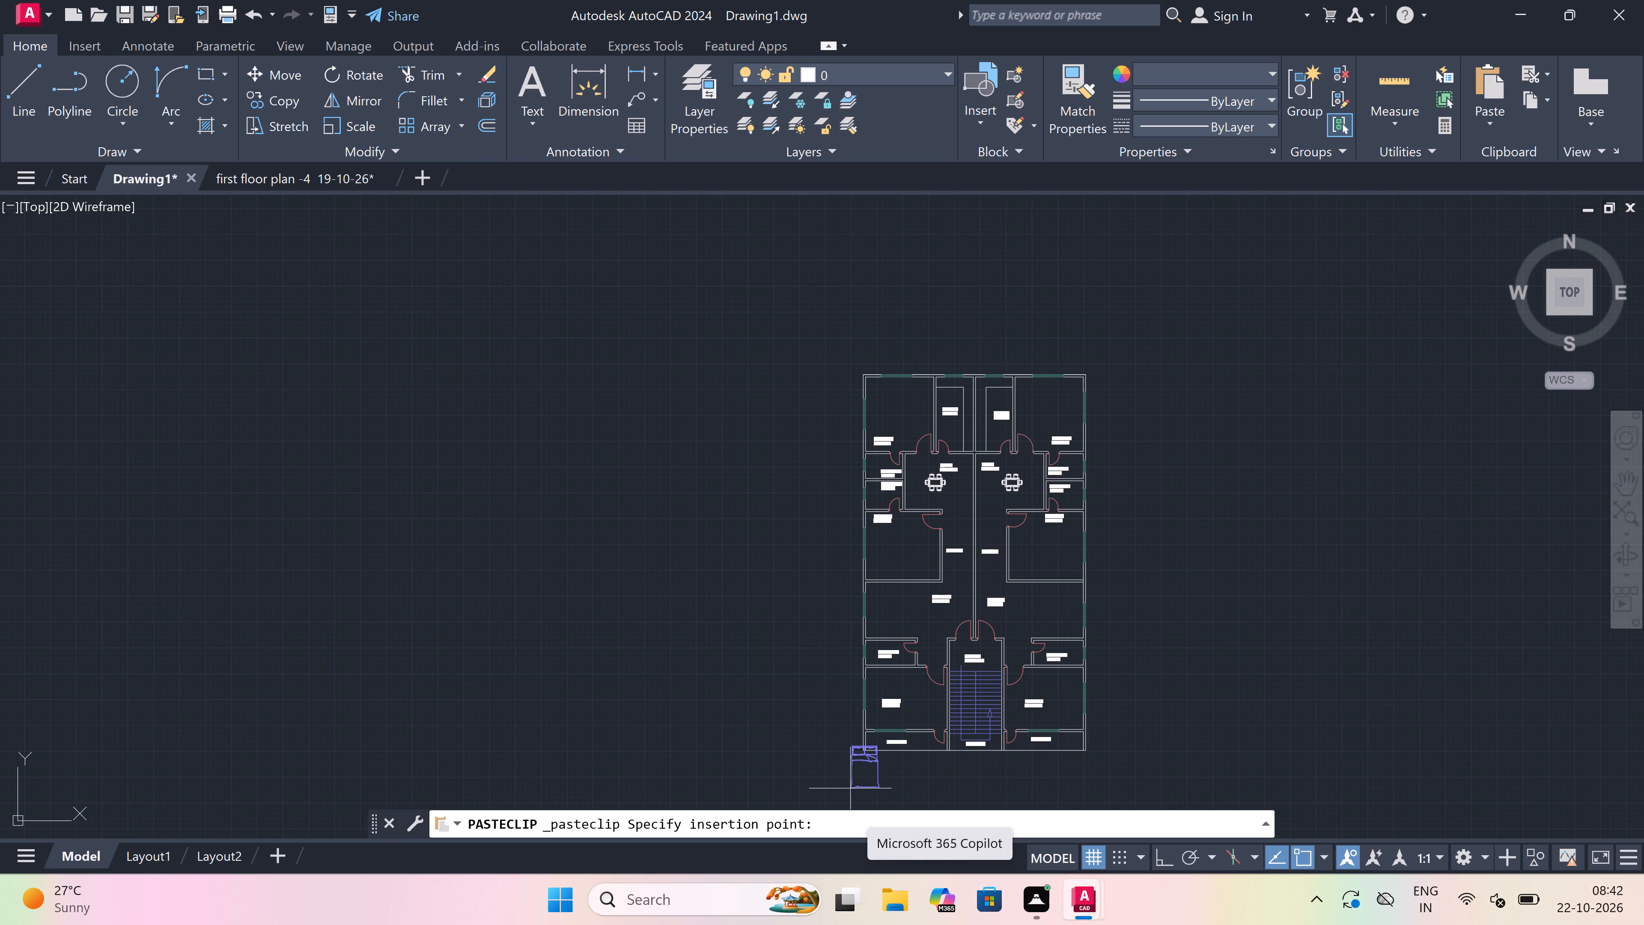
{"action": "scroll", "coordinate": [670, 737], "scroll_direction": "up", "scroll_amount": 1}
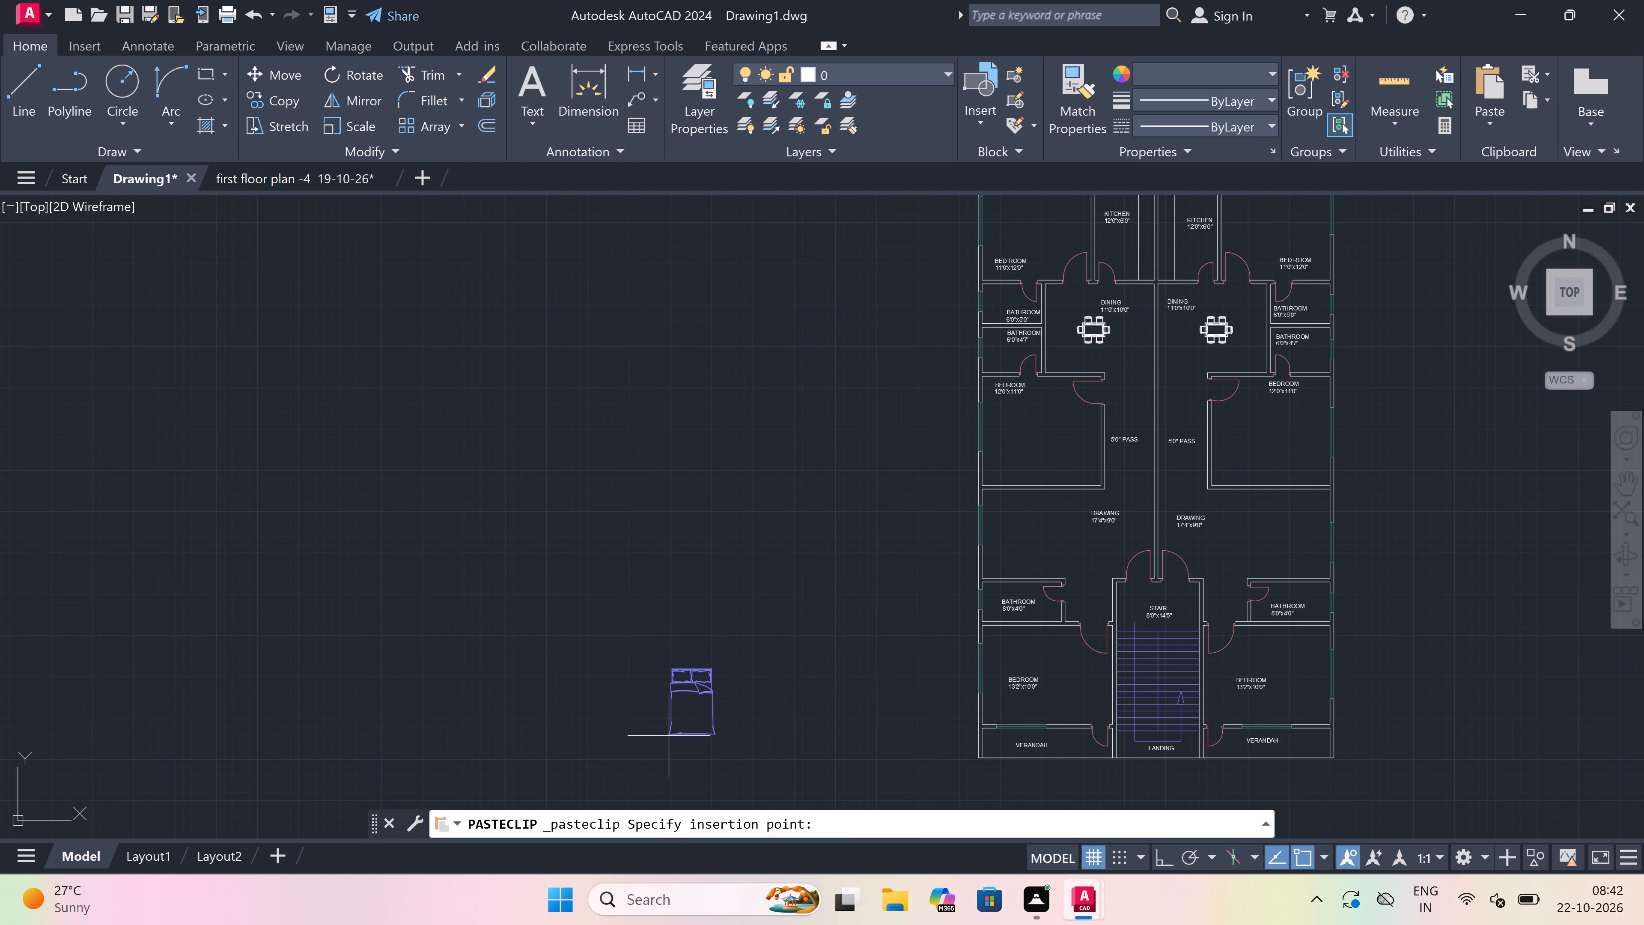
{"action": "scroll", "coordinate": [824, 614], "scroll_direction": "down", "scroll_amount": 1}
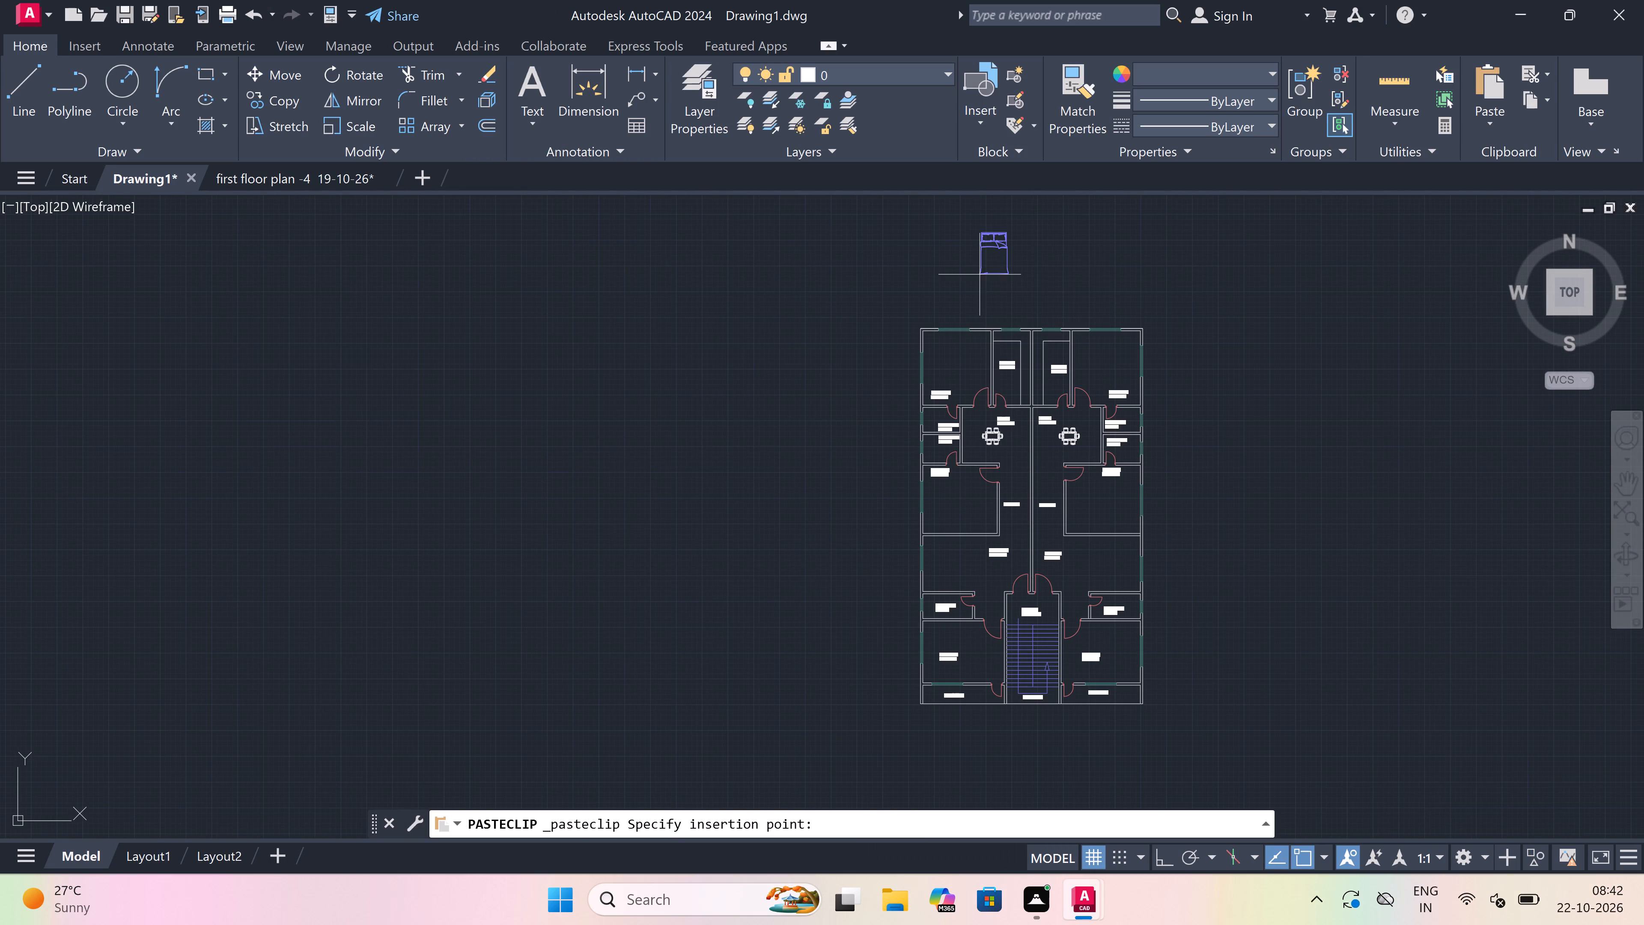
{"action": "scroll", "coordinate": [979, 278], "scroll_direction": "up", "scroll_amount": 1}
{"action": "scroll", "coordinate": [914, 448], "scroll_direction": "up", "scroll_amount": 4}
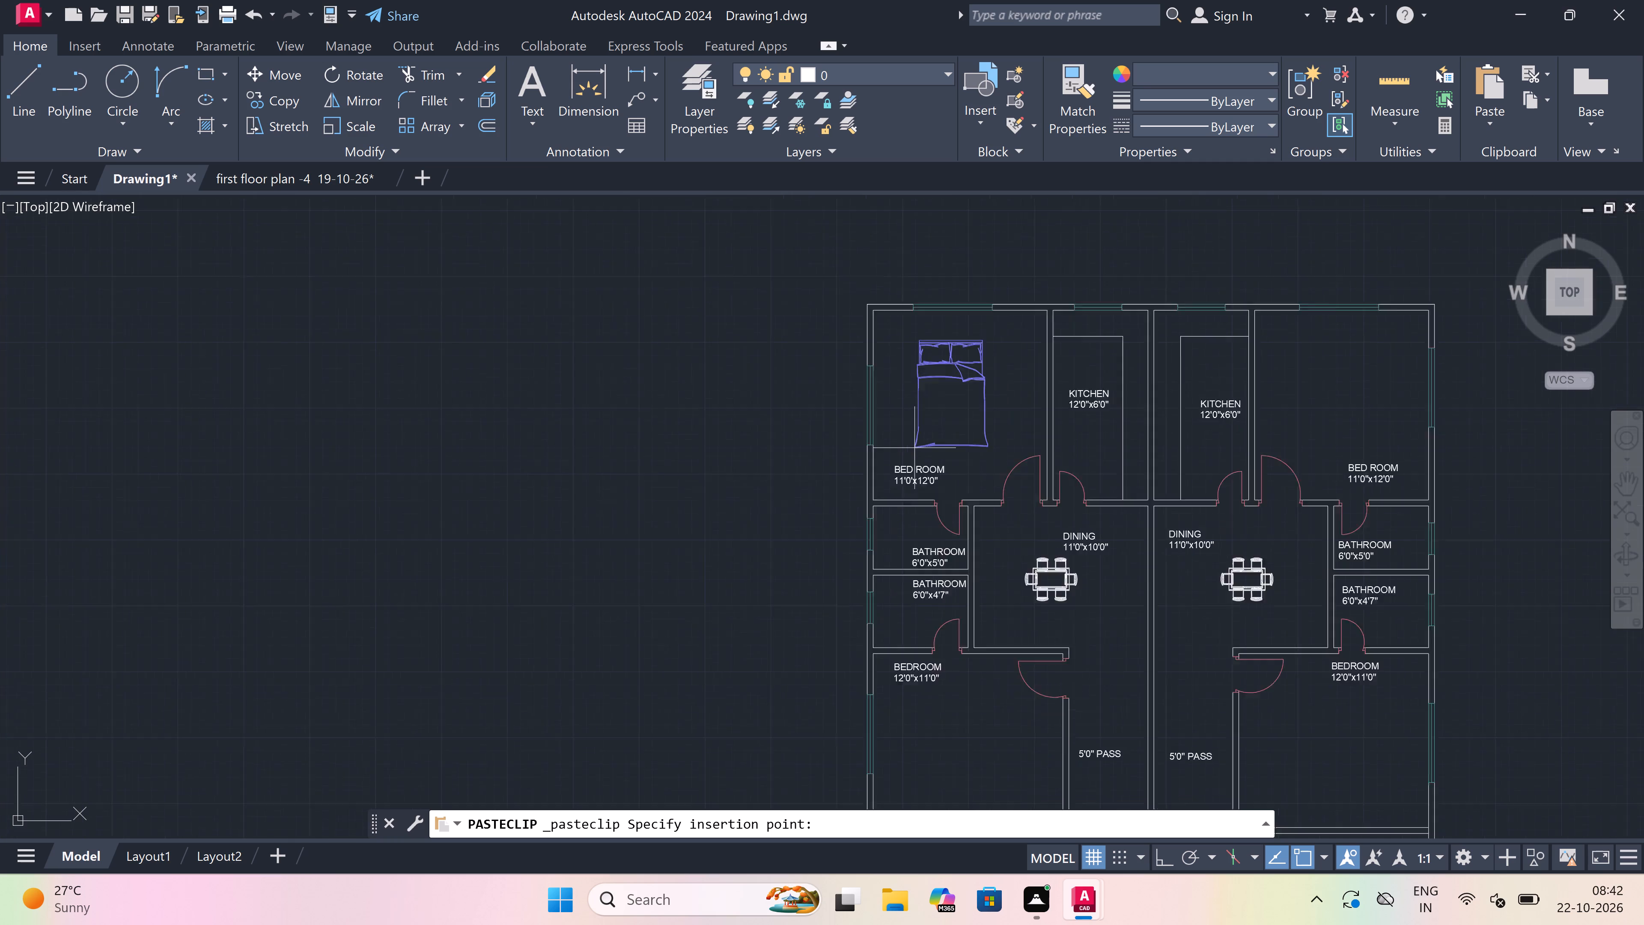
{"action": "scroll", "coordinate": [914, 448], "scroll_direction": "down", "scroll_amount": 2}
{"action": "scroll", "coordinate": [904, 405], "scroll_direction": "up", "scroll_amount": 2}
{"action": "scroll", "coordinate": [888, 490], "scroll_direction": "down", "scroll_amount": 4}
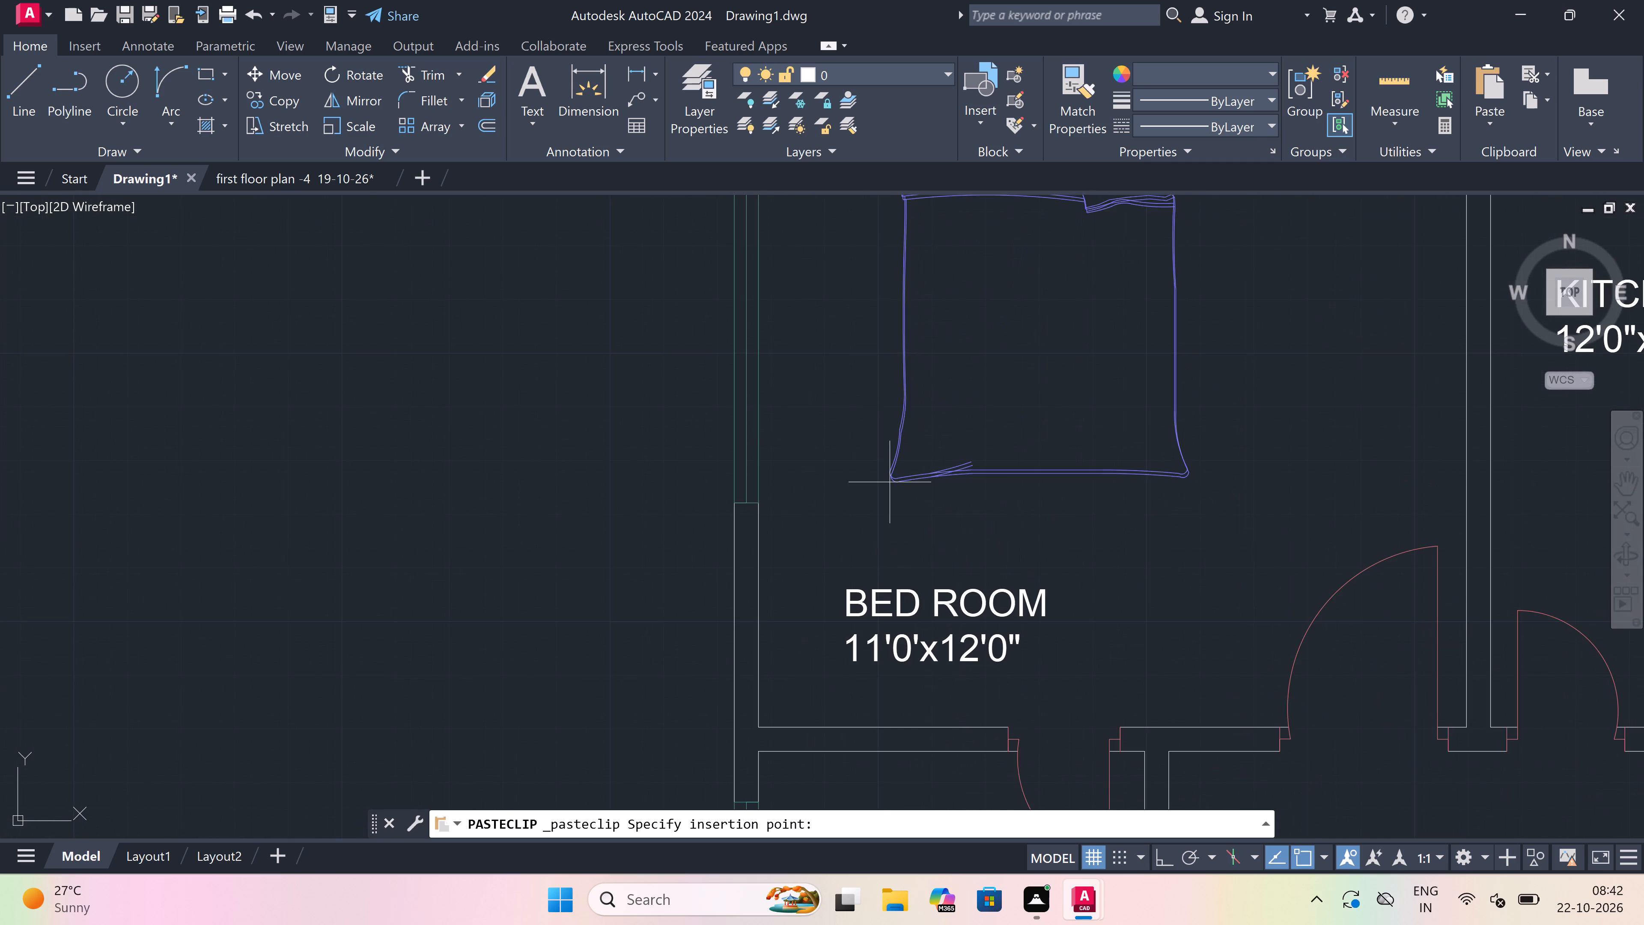
{"action": "scroll", "coordinate": [883, 454], "scroll_direction": "up", "scroll_amount": 4}
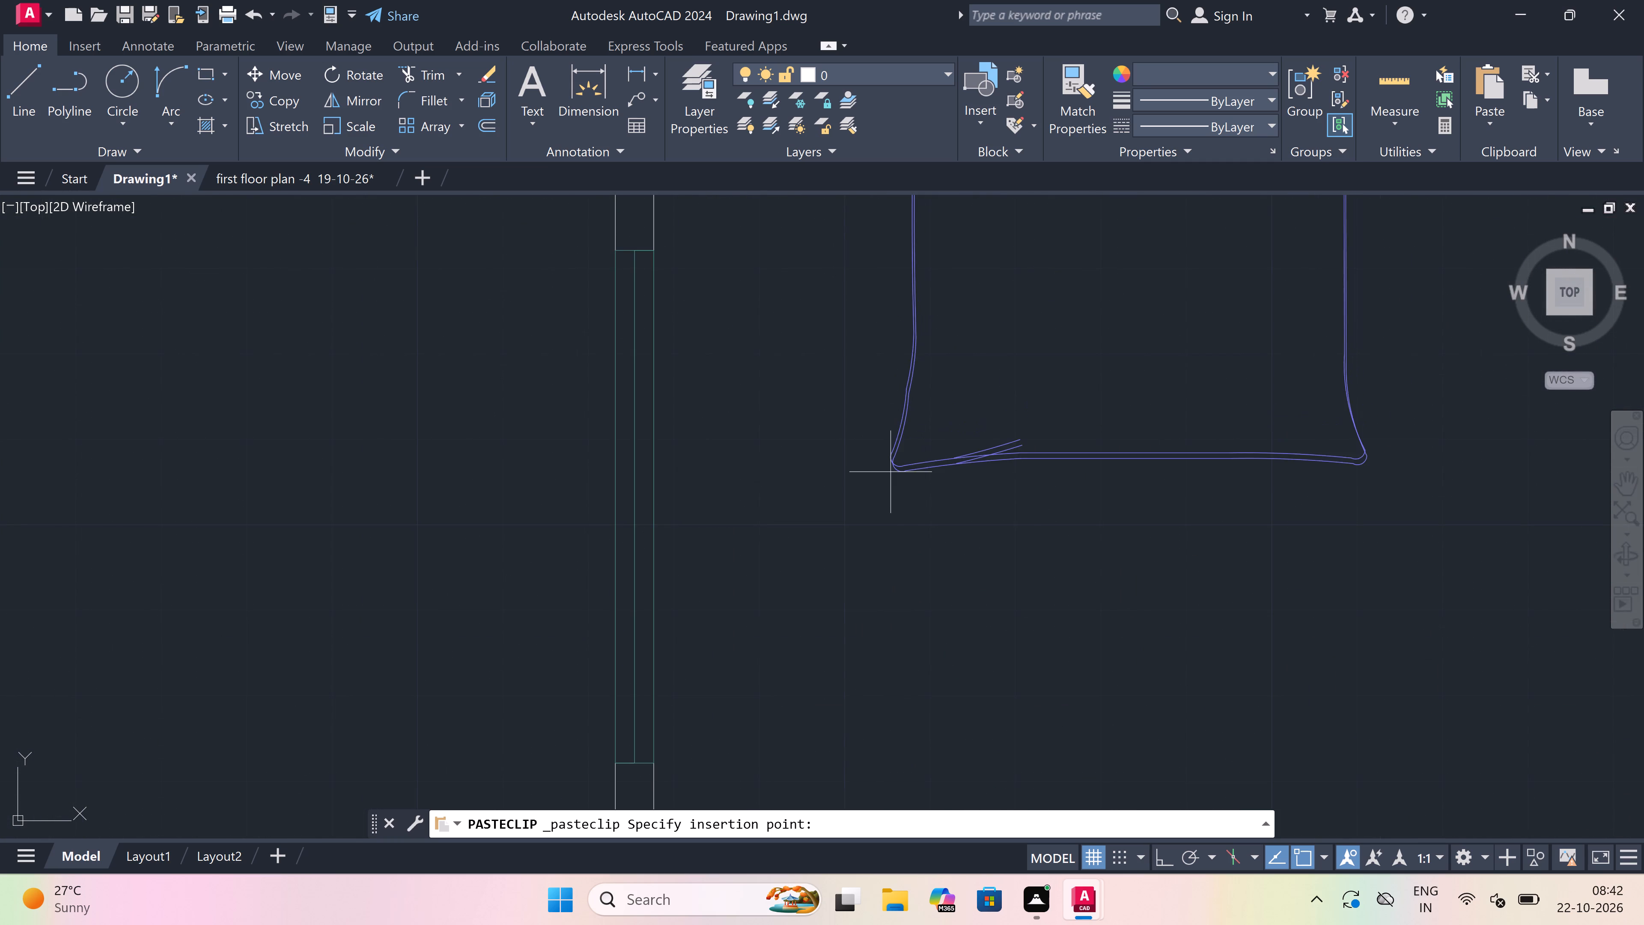
{"action": "scroll", "coordinate": [884, 513], "scroll_direction": "down", "scroll_amount": 4}
{"action": "scroll", "coordinate": [855, 585], "scroll_direction": "down", "scroll_amount": 2}
{"action": "scroll", "coordinate": [876, 514], "scroll_direction": "up", "scroll_amount": 3}
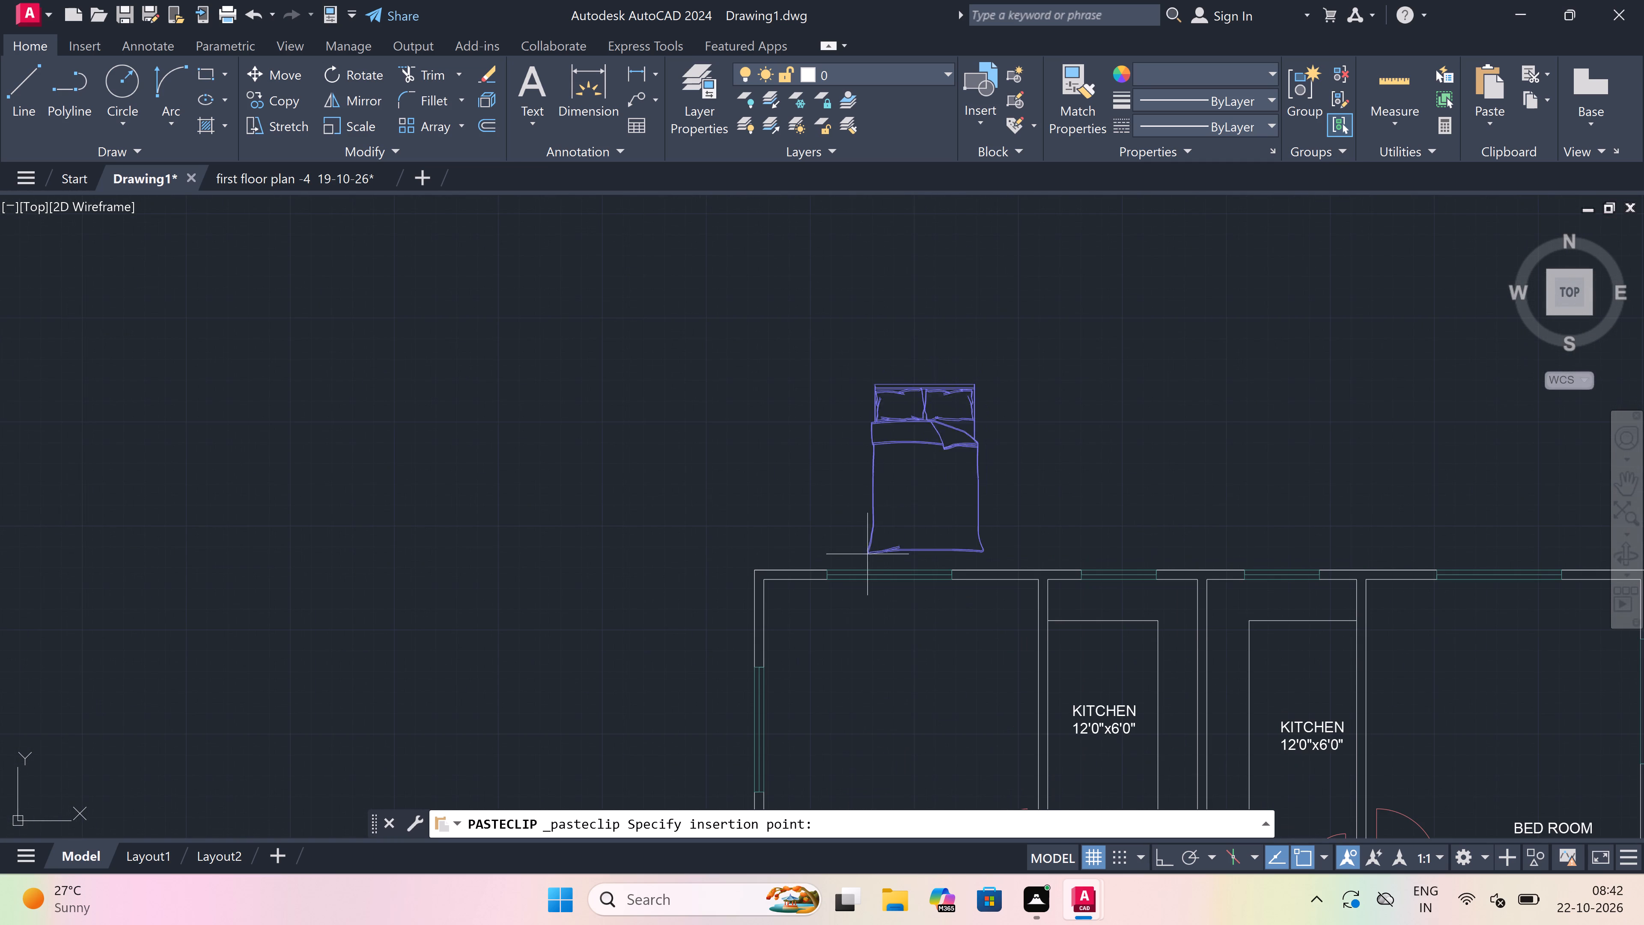
{"action": "scroll", "coordinate": [833, 683], "scroll_direction": "down", "scroll_amount": 1}
{"action": "scroll", "coordinate": [835, 719], "scroll_direction": "up", "scroll_amount": 2}
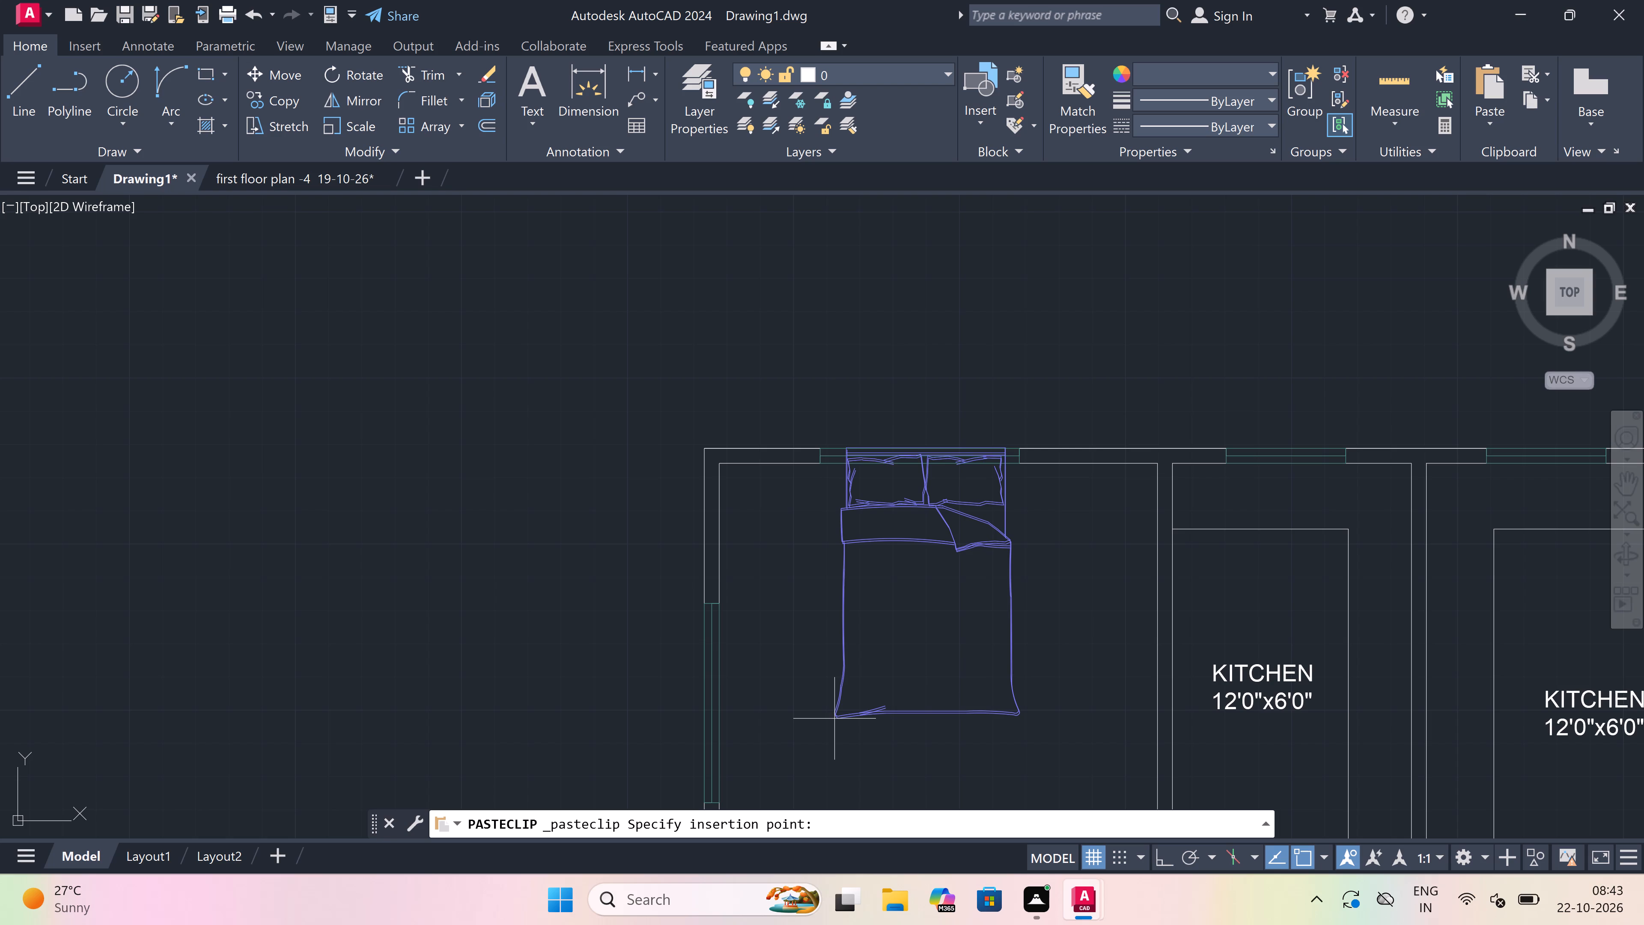
{"action": "scroll", "coordinate": [831, 737], "scroll_direction": "up", "scroll_amount": 2}
{"action": "scroll", "coordinate": [831, 733], "scroll_direction": "down", "scroll_amount": 1}
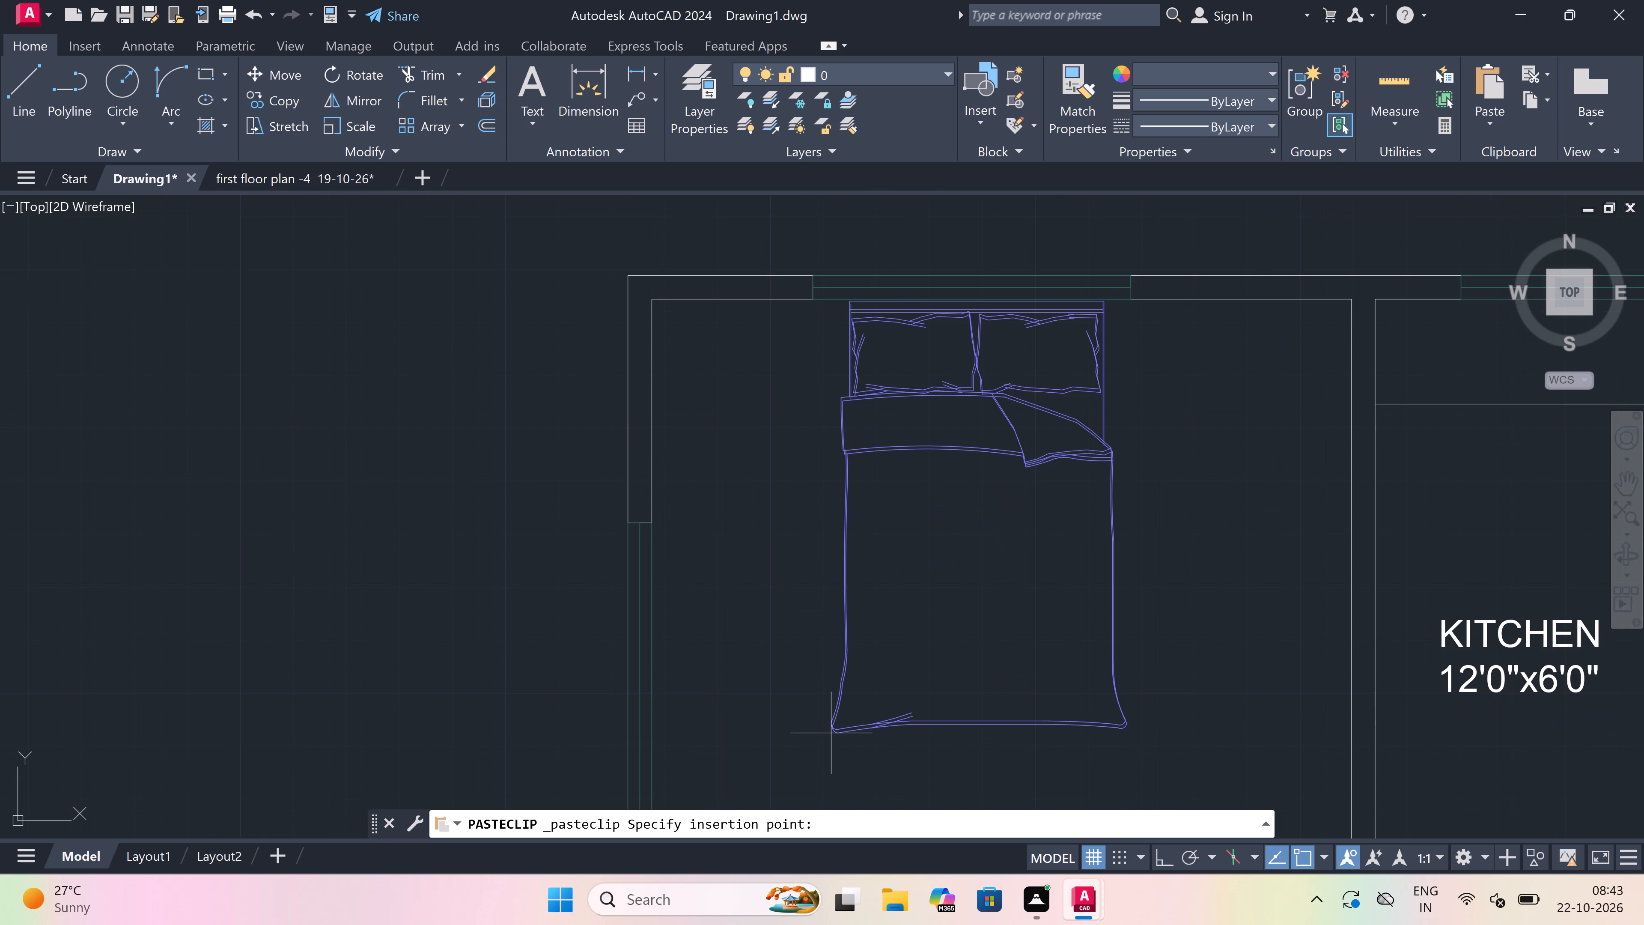
{"action": "left_click", "coordinate": [828, 744]}
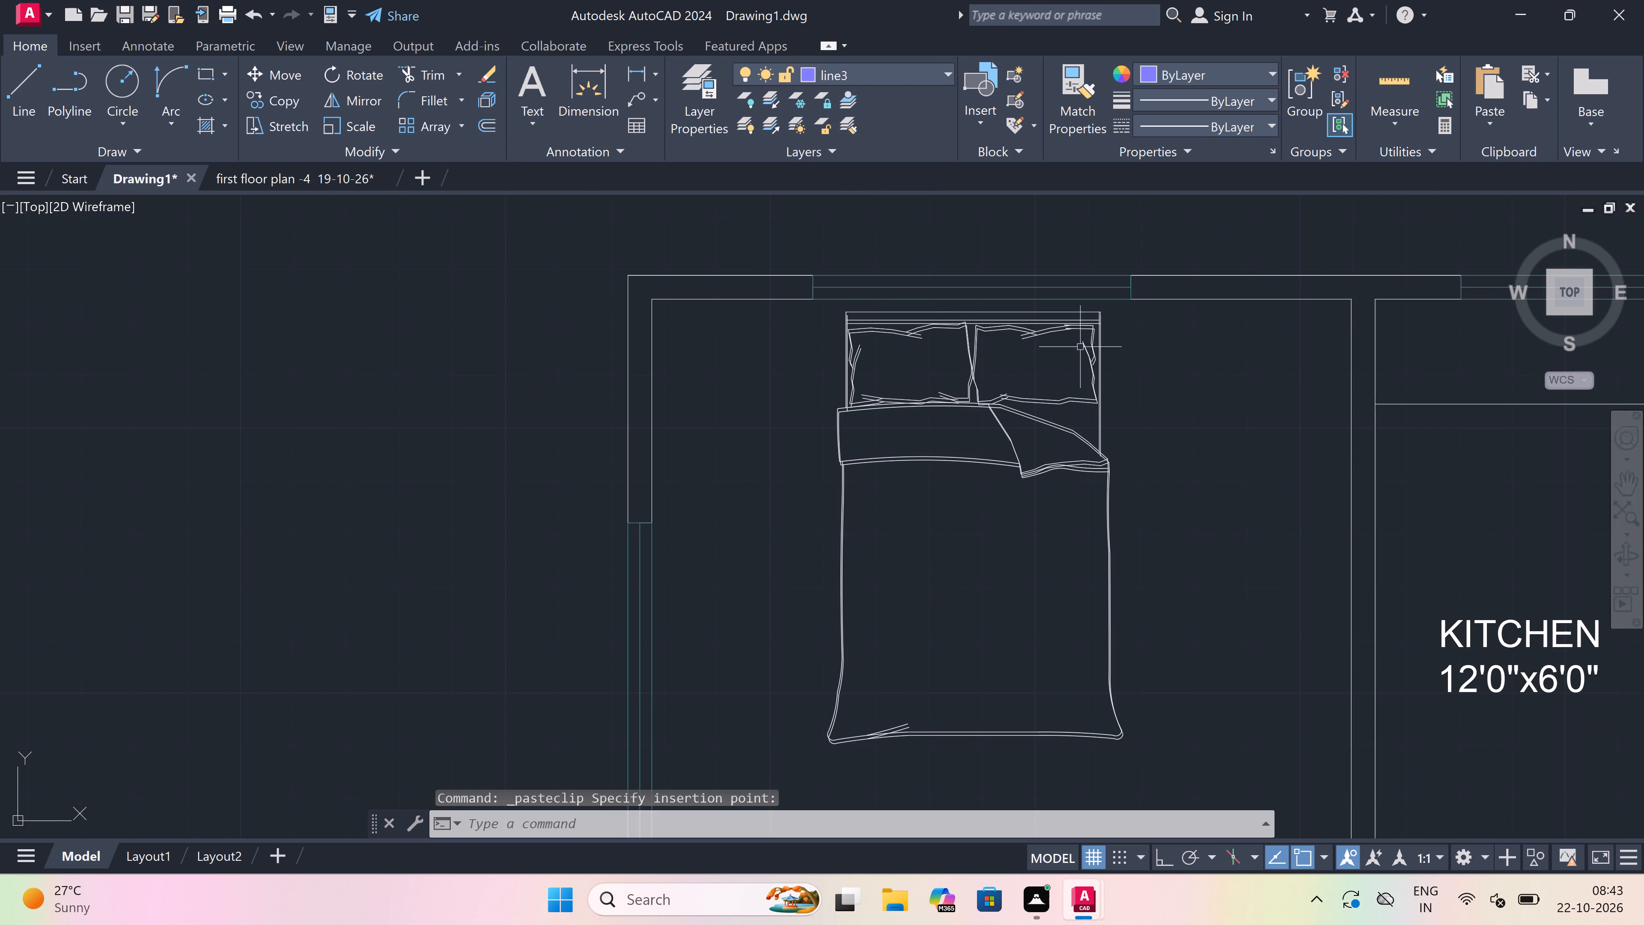
Copy the double bed from the left BED ROOM 11'0"x12'0" to the right BED ROOM, headboard just below the window in the upper outer wall.
{"action": "scroll", "coordinate": [1082, 340], "scroll_direction": "up", "scroll_amount": 2}
{"action": "scroll", "coordinate": [1079, 340], "scroll_direction": "down", "scroll_amount": 4}
{"action": "scroll", "coordinate": [1097, 299], "scroll_direction": "up", "scroll_amount": 2}
{"action": "scroll", "coordinate": [1097, 411], "scroll_direction": "up", "scroll_amount": 1}
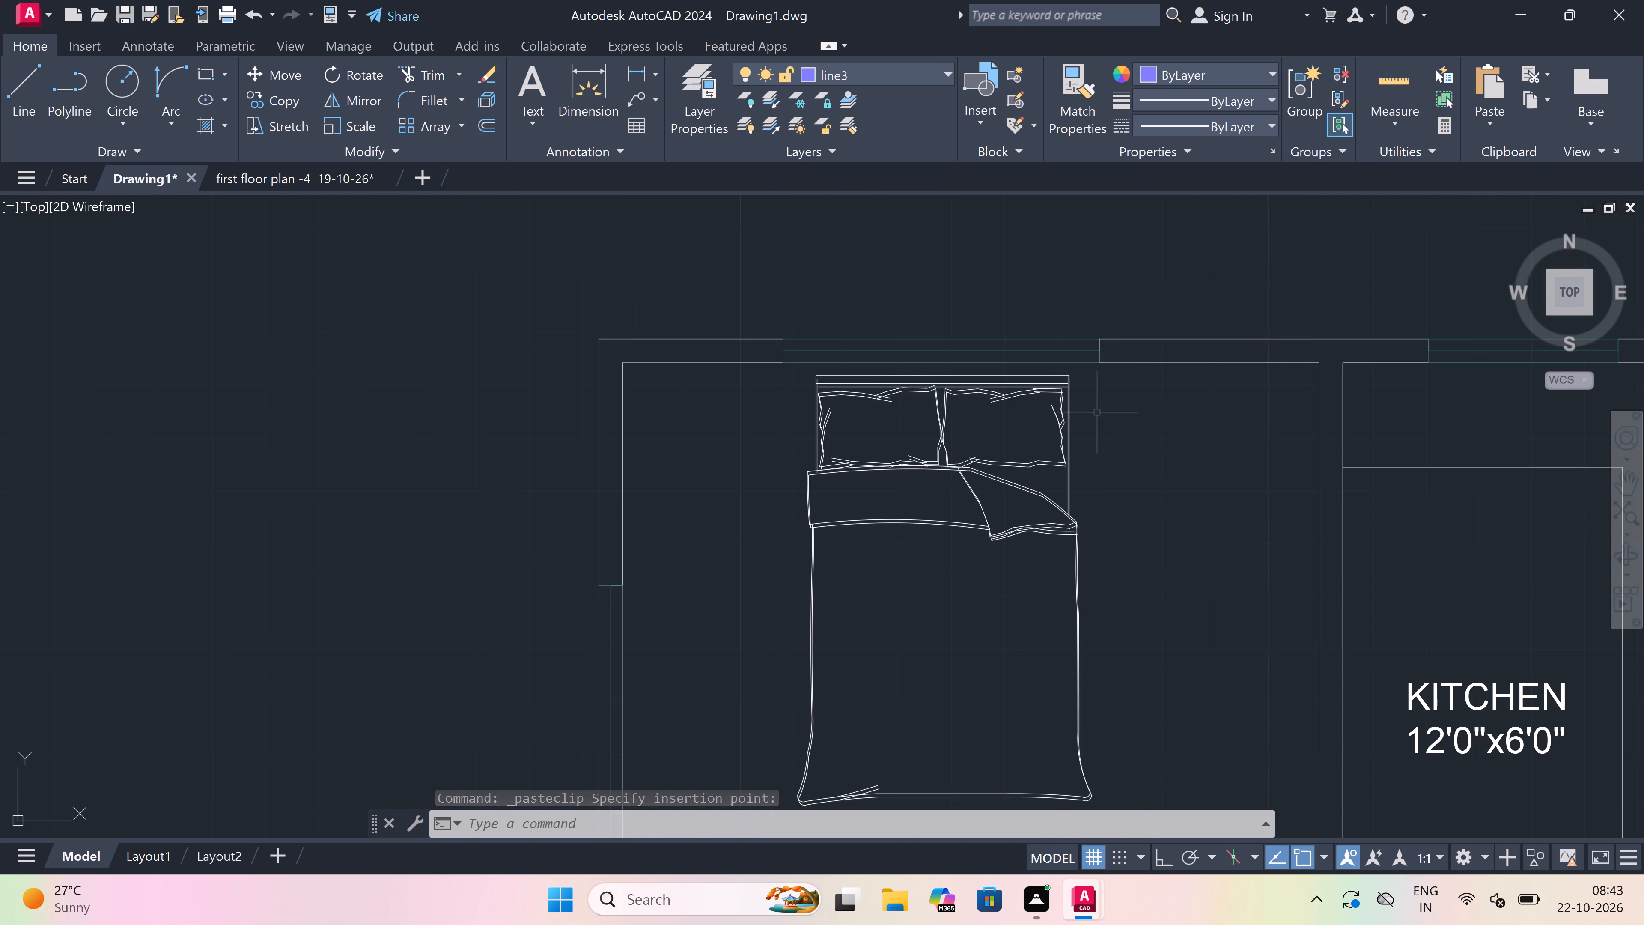
{"action": "scroll", "coordinate": [1090, 388], "scroll_direction": "up", "scroll_amount": 1}
{"action": "left_click", "coordinate": [1110, 331]}
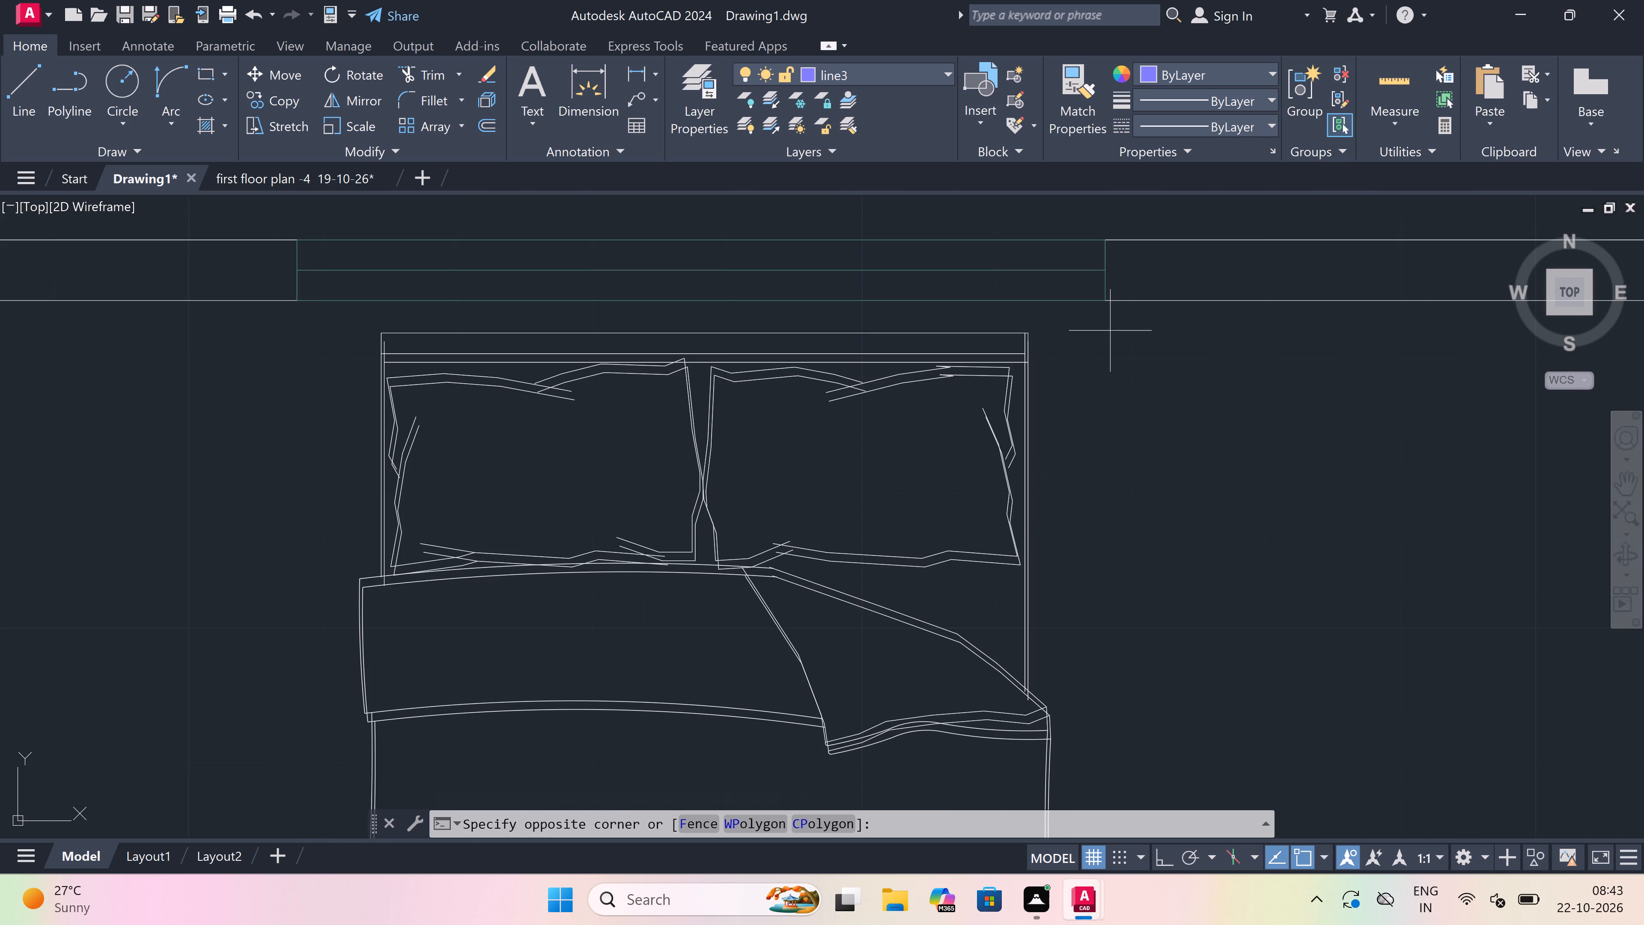
{"action": "scroll", "coordinate": [815, 527], "scroll_direction": "down", "scroll_amount": 6}
{"action": "scroll", "coordinate": [772, 600], "scroll_direction": "up", "scroll_amount": 3}
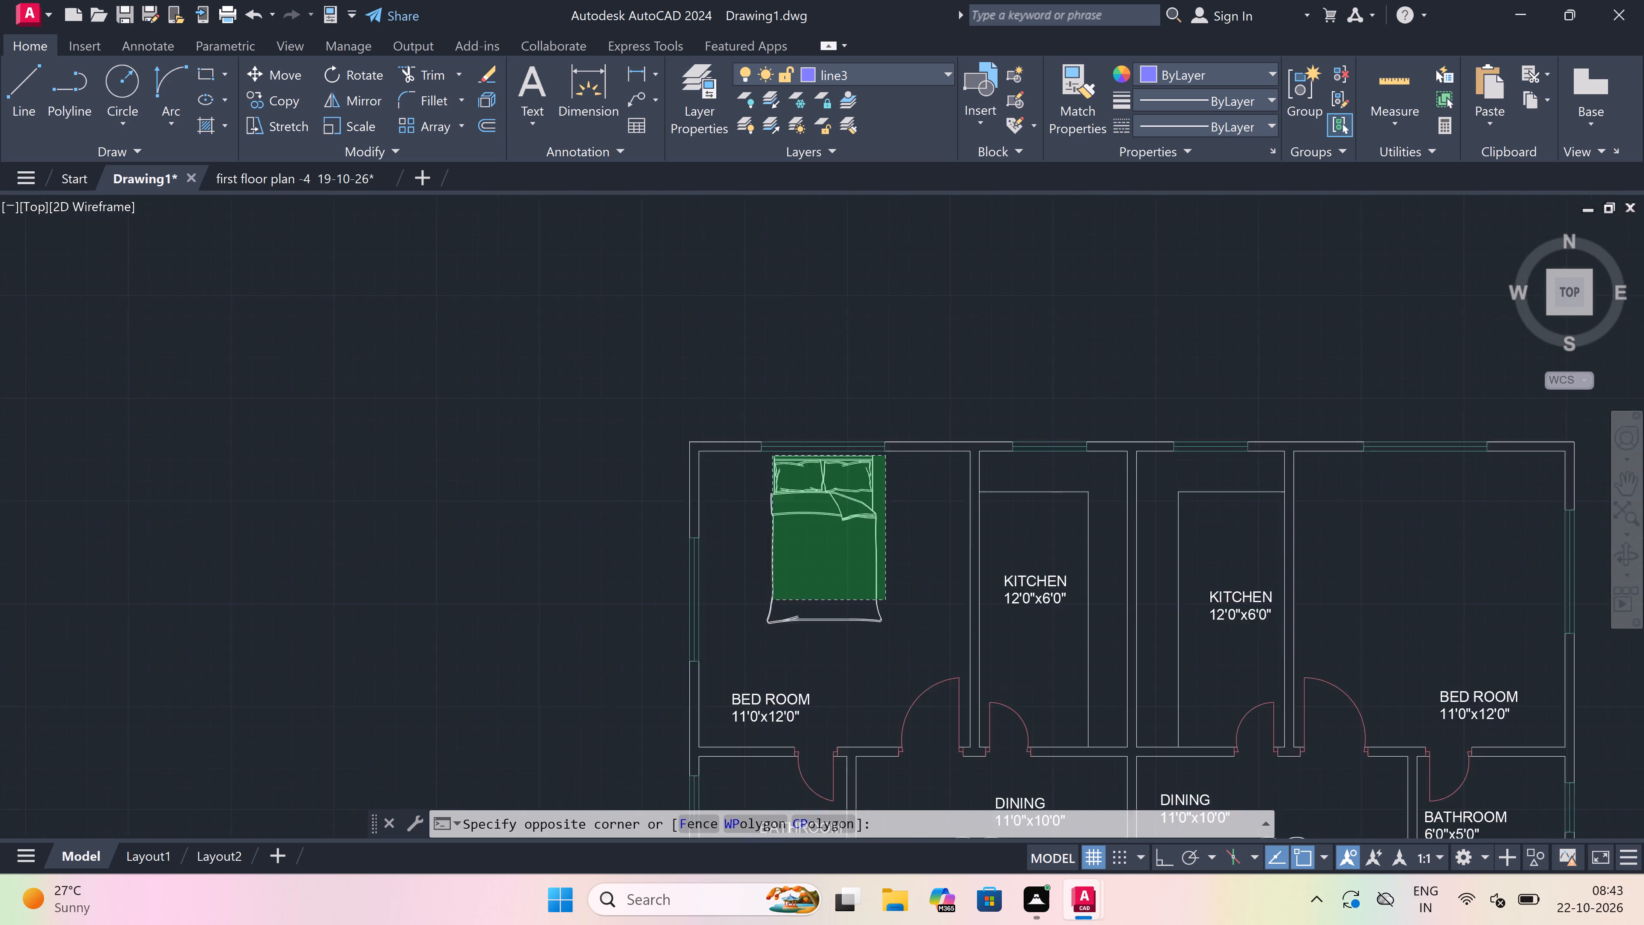
{"action": "left_click", "coordinate": [748, 686]}
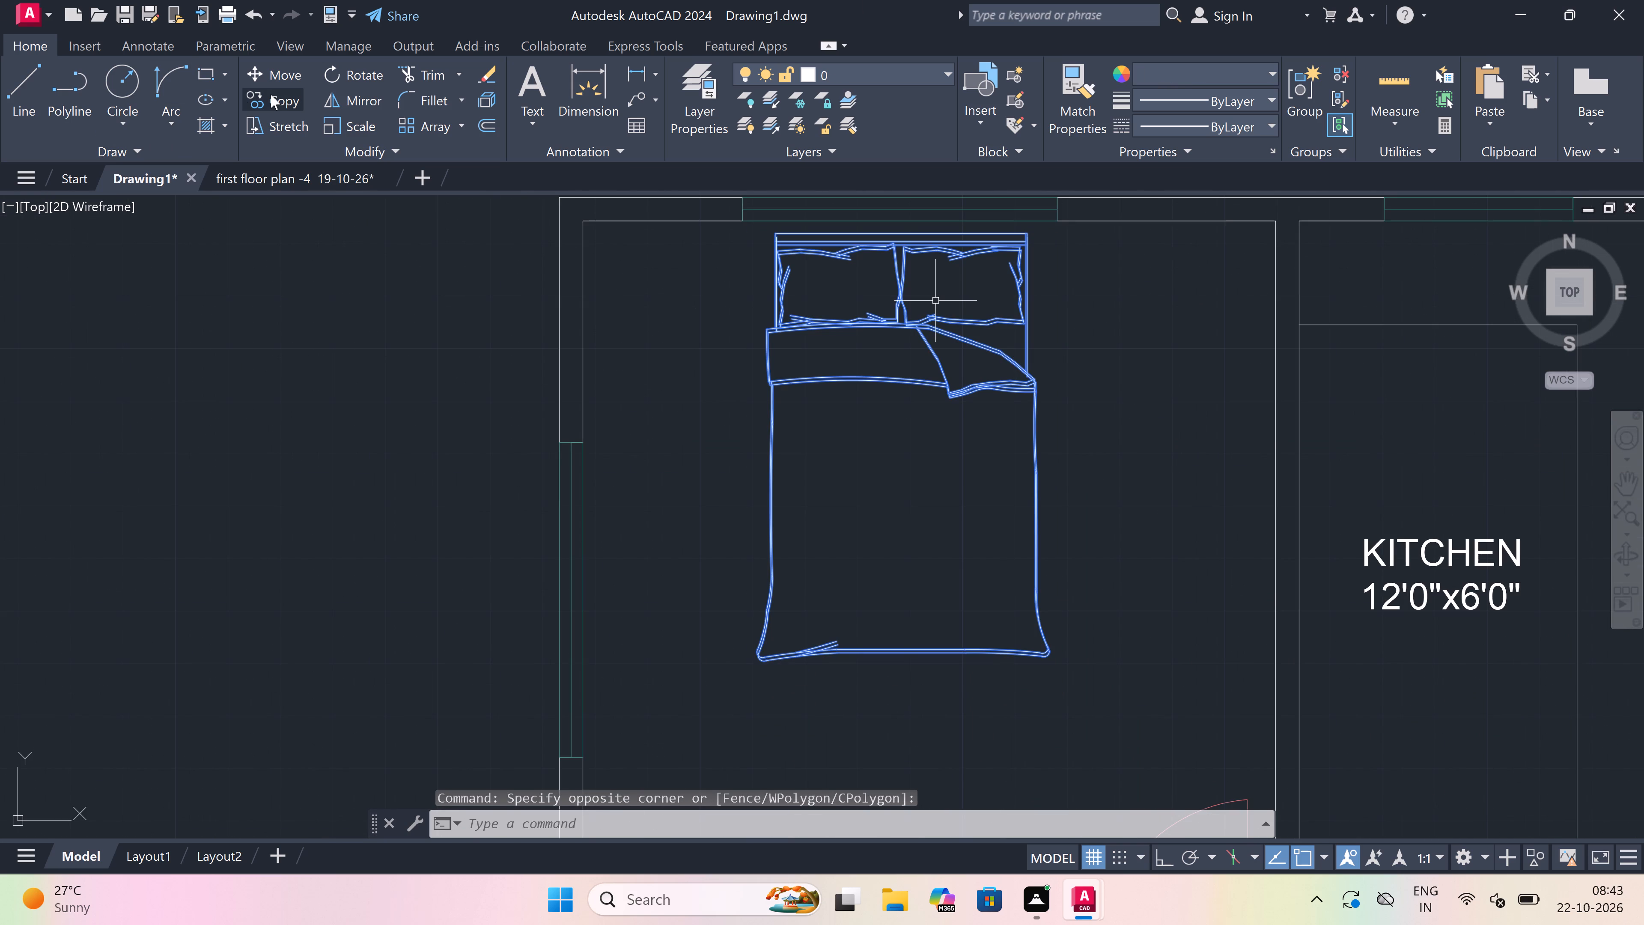
{"action": "left_click", "coordinate": [271, 94]}
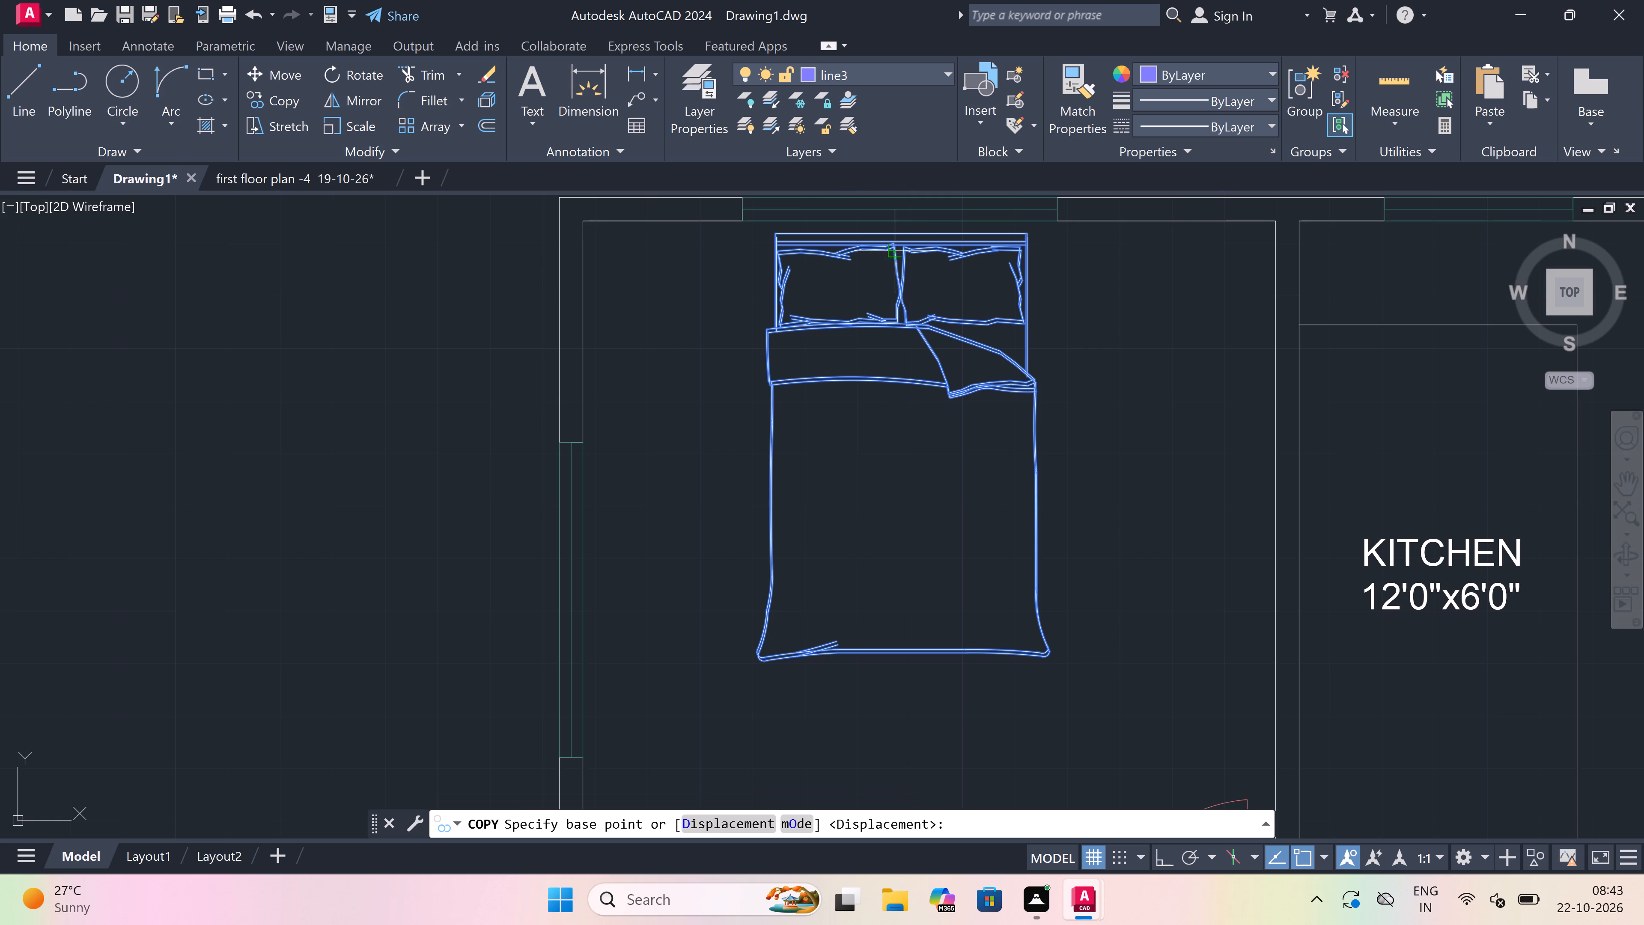
{"action": "left_click", "coordinate": [901, 235]}
{"action": "left_click_drag", "start_coordinate": [901, 235], "coordinate": [899, 241]}
{"action": "scroll", "coordinate": [822, 373], "scroll_direction": "down", "scroll_amount": 4}
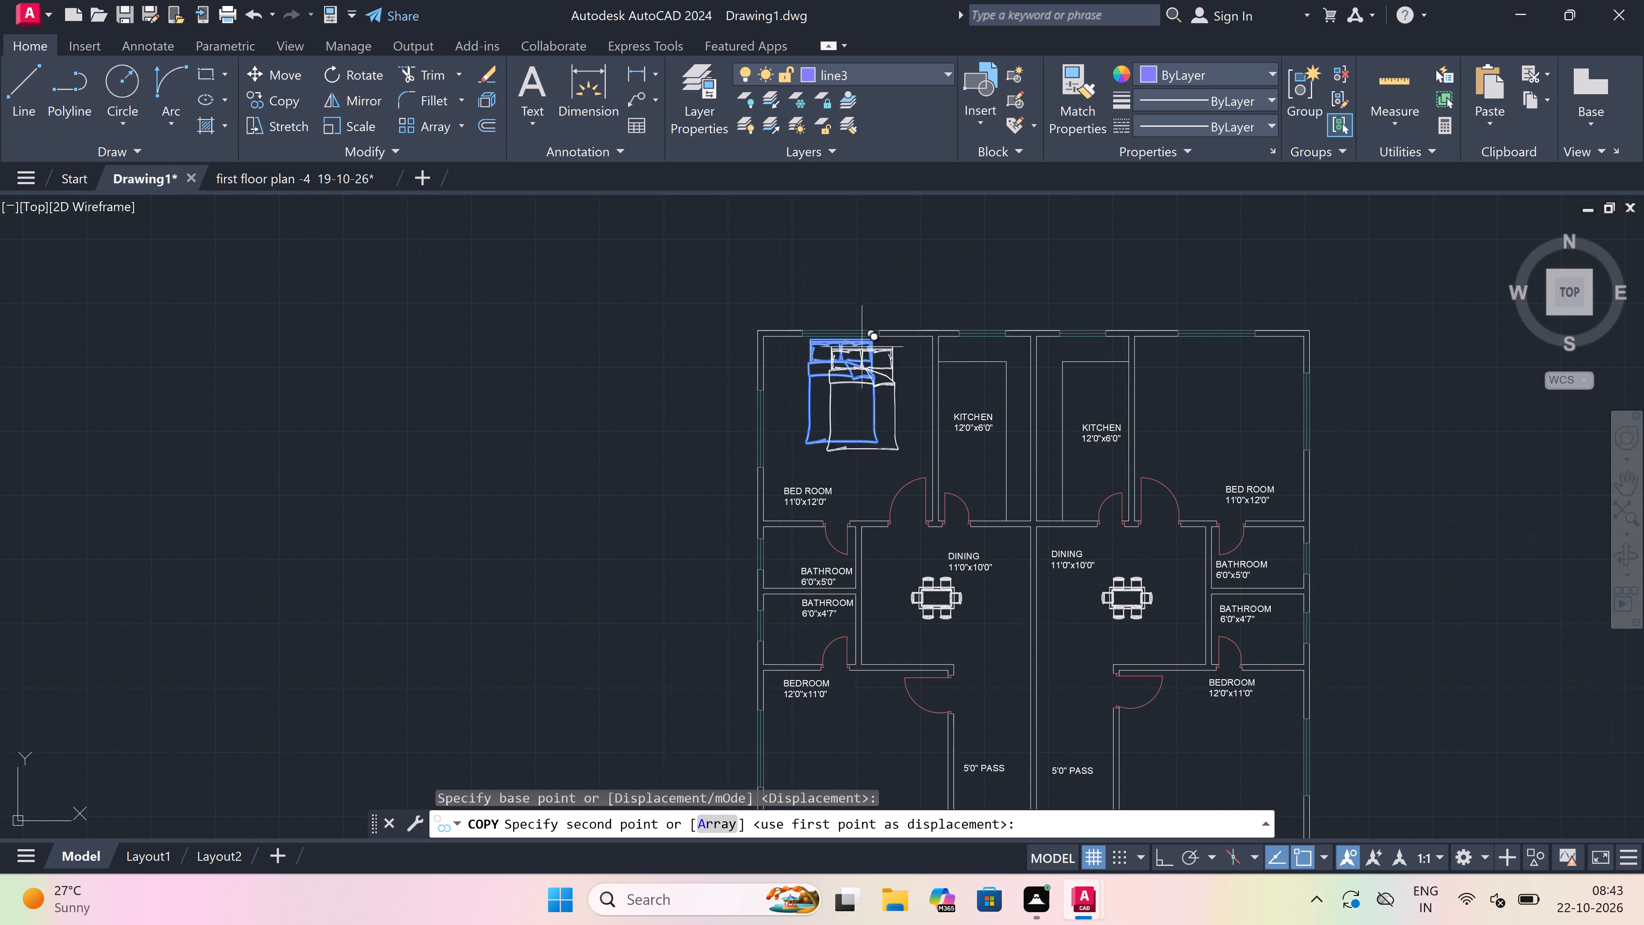
{"action": "scroll", "coordinate": [1212, 335], "scroll_direction": "up", "scroll_amount": 3}
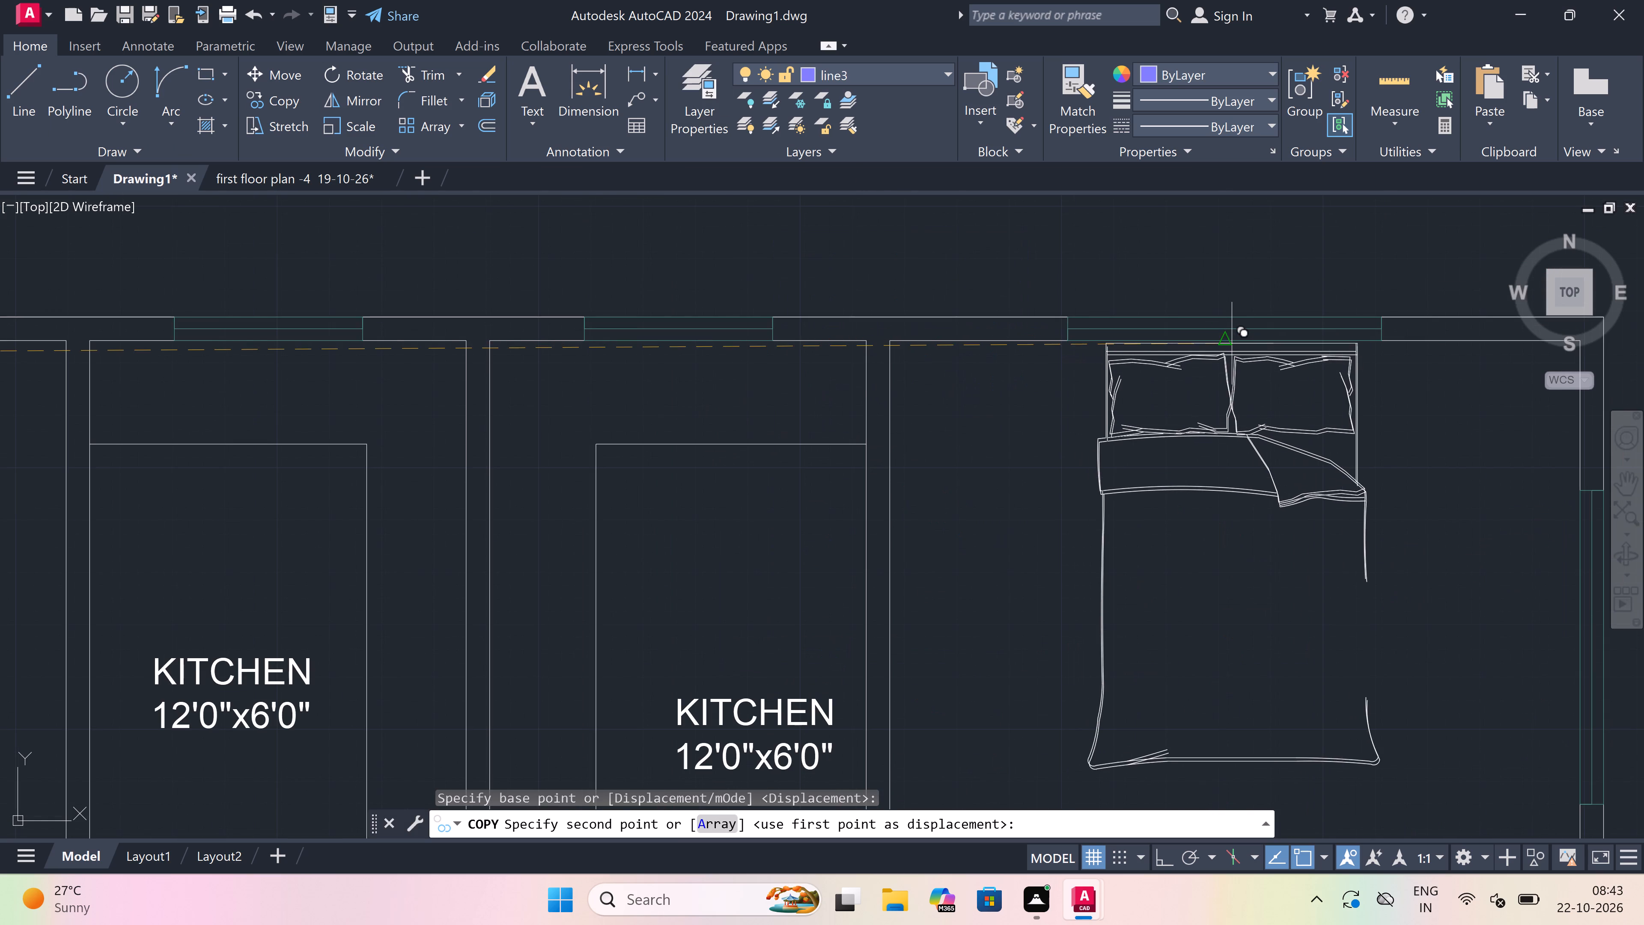
{"action": "scroll", "coordinate": [1267, 342], "scroll_direction": "up", "scroll_amount": 3}
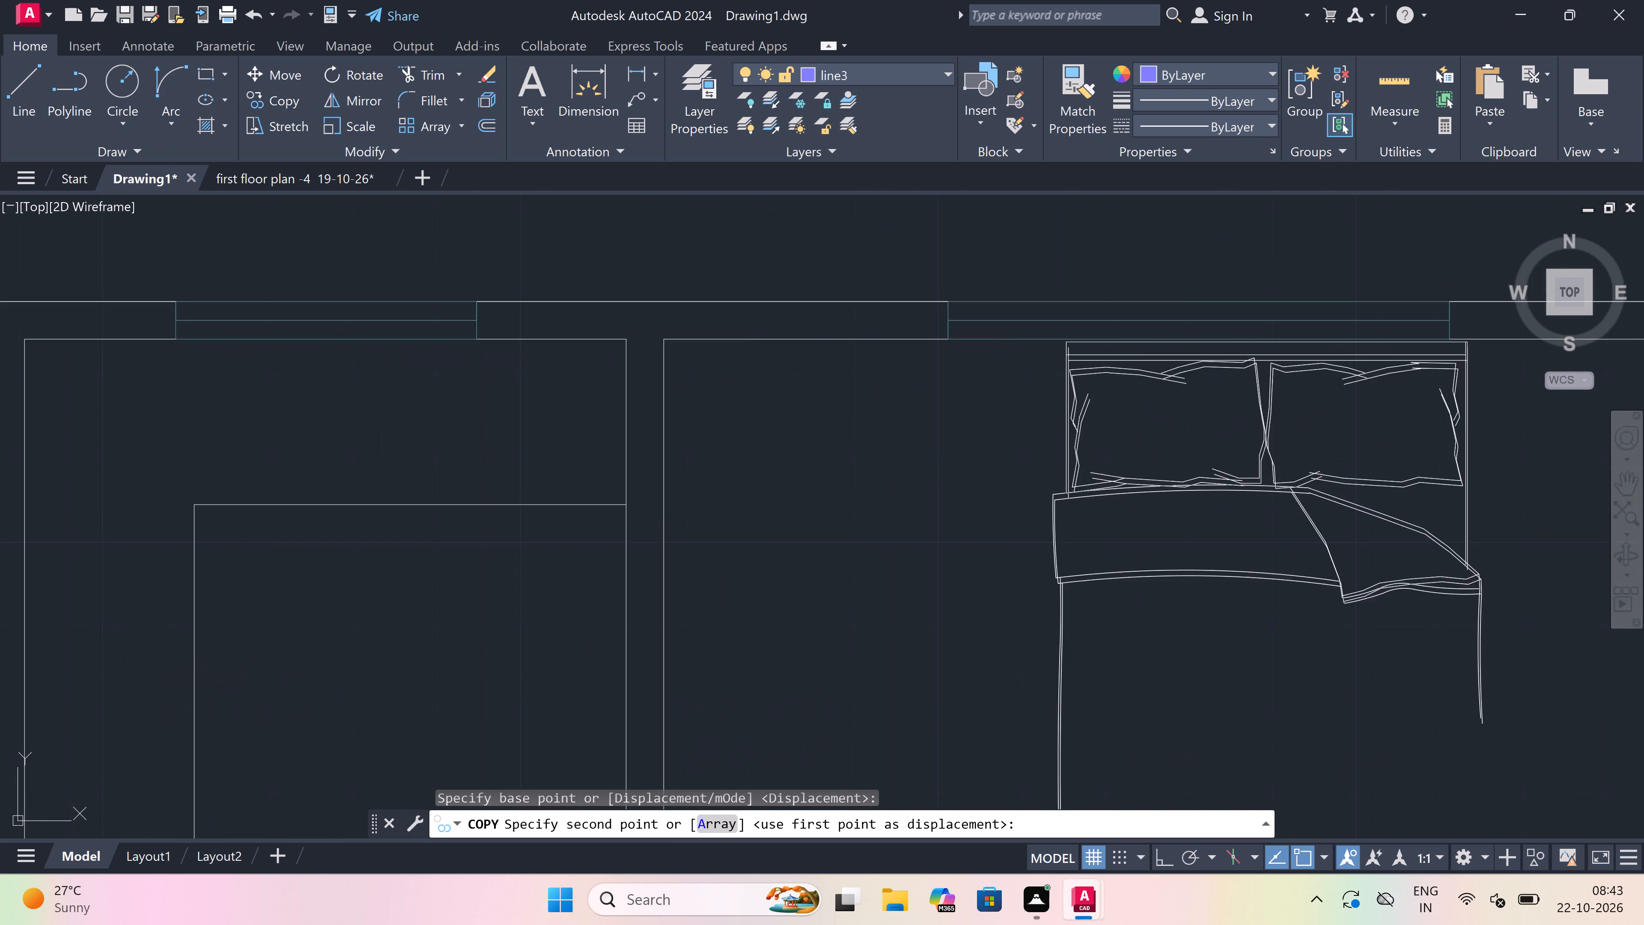
{"action": "left_click", "coordinate": [1246, 370]}
Place another copy of the double bed in the empty space outside the plan, to the left of the left unit's outer wall.
{"action": "scroll", "coordinate": [1246, 369], "scroll_direction": "down", "scroll_amount": 3}
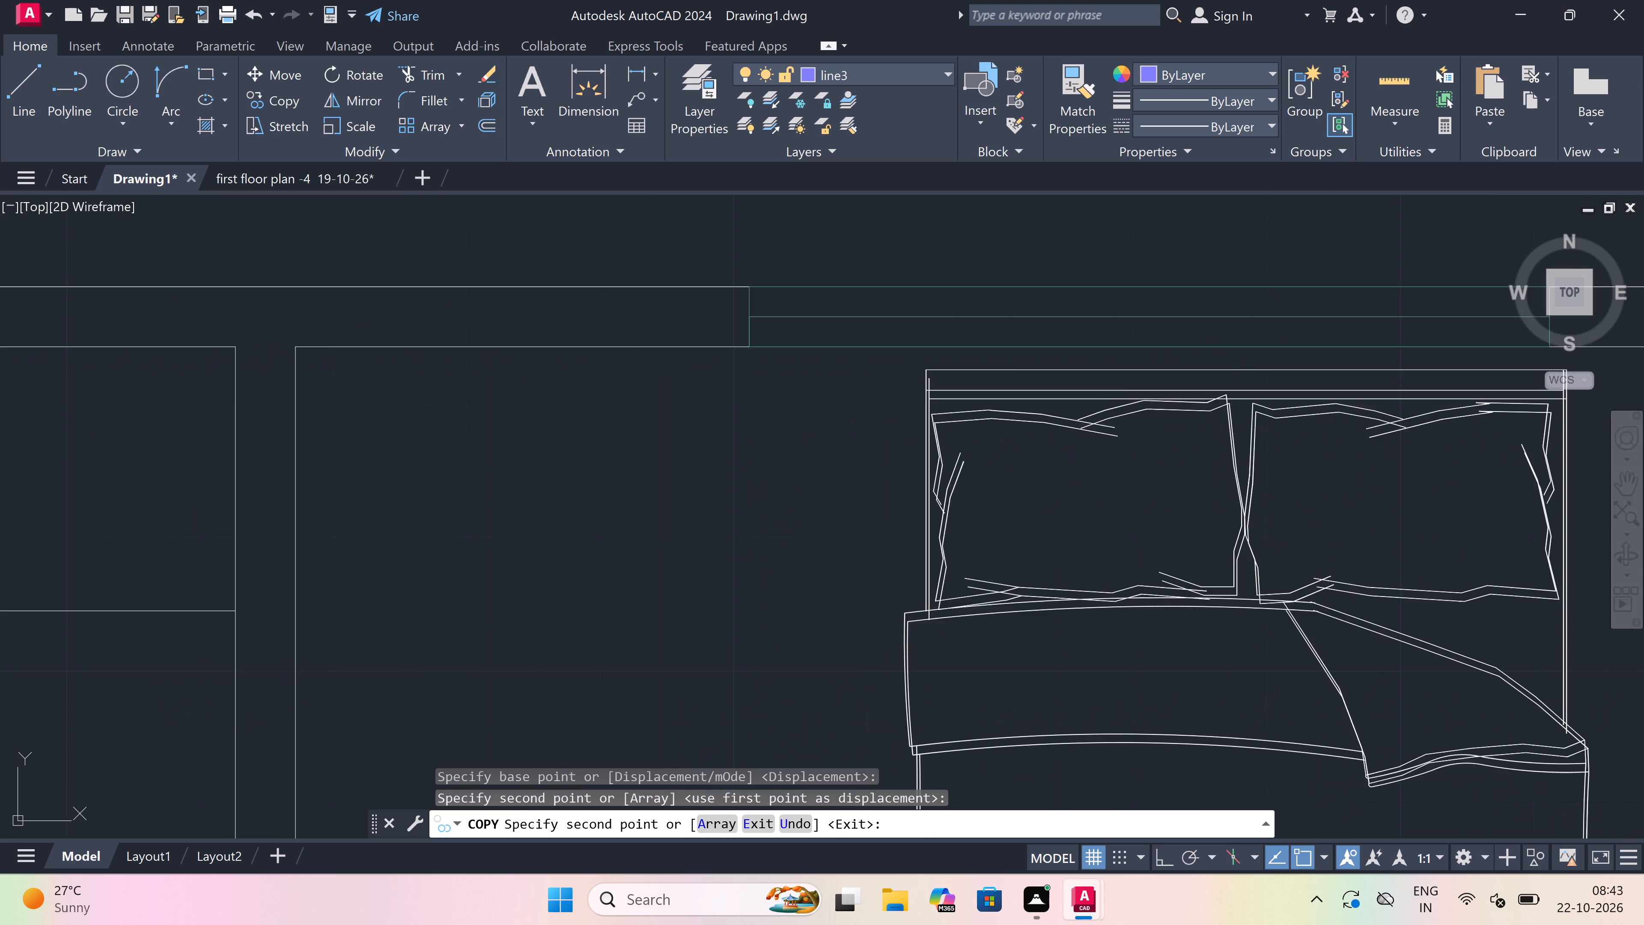
{"action": "scroll", "coordinate": [1246, 369], "scroll_direction": "down", "scroll_amount": 4}
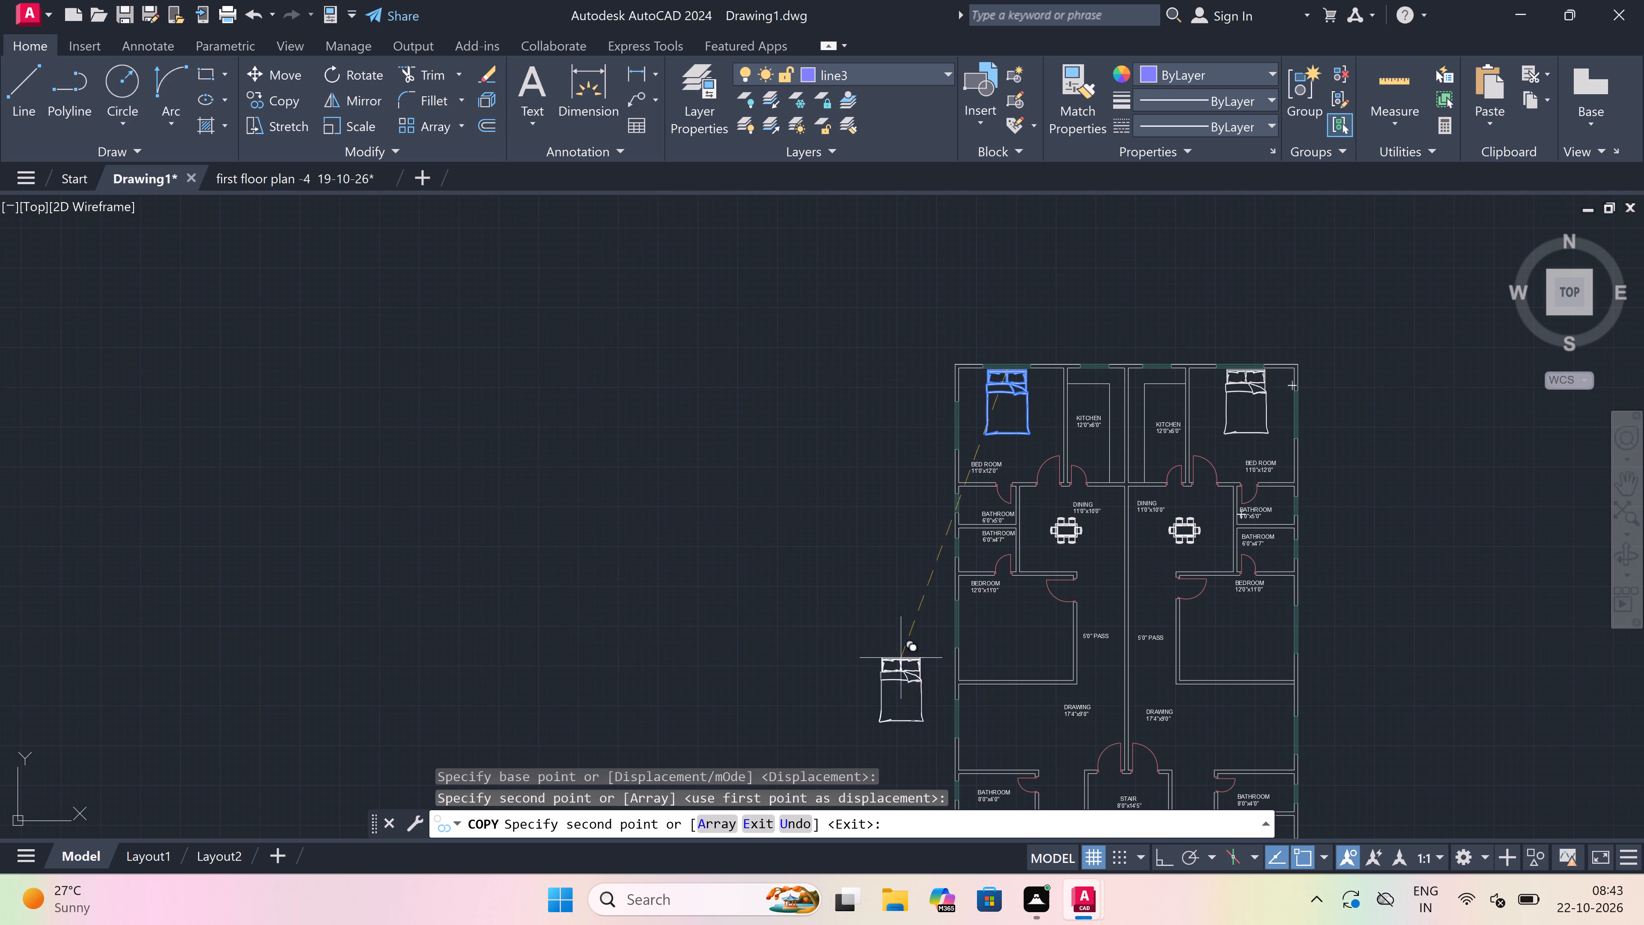
{"action": "scroll", "coordinate": [923, 458], "scroll_direction": "down", "scroll_amount": 3}
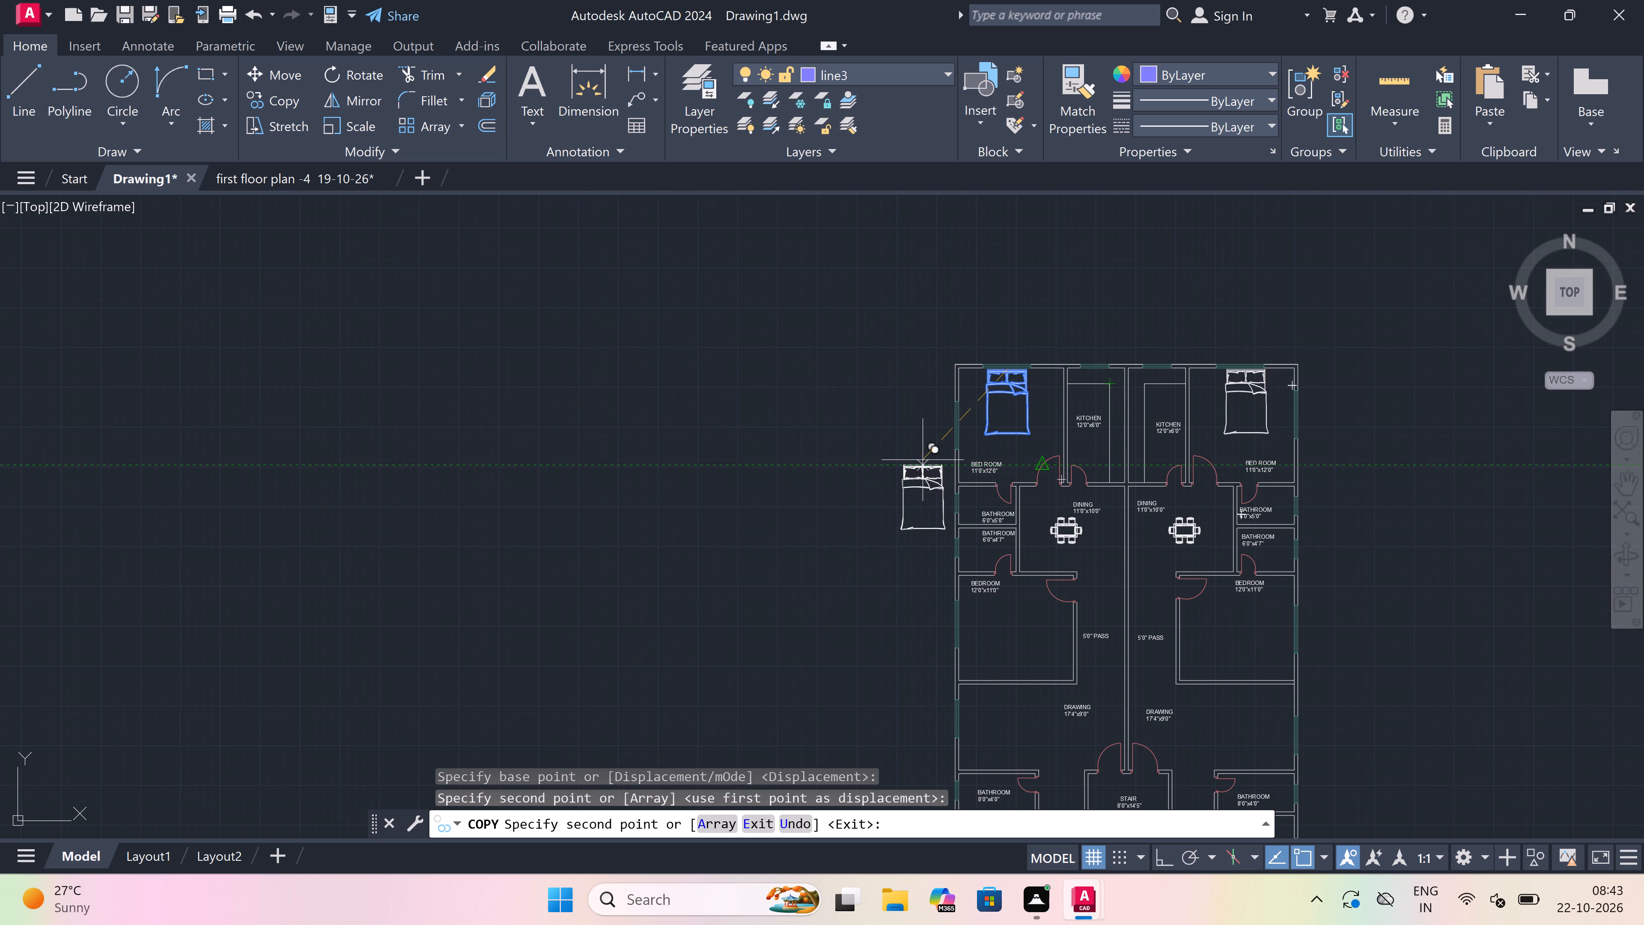
{"action": "scroll", "coordinate": [933, 519], "scroll_direction": "up", "scroll_amount": 3}
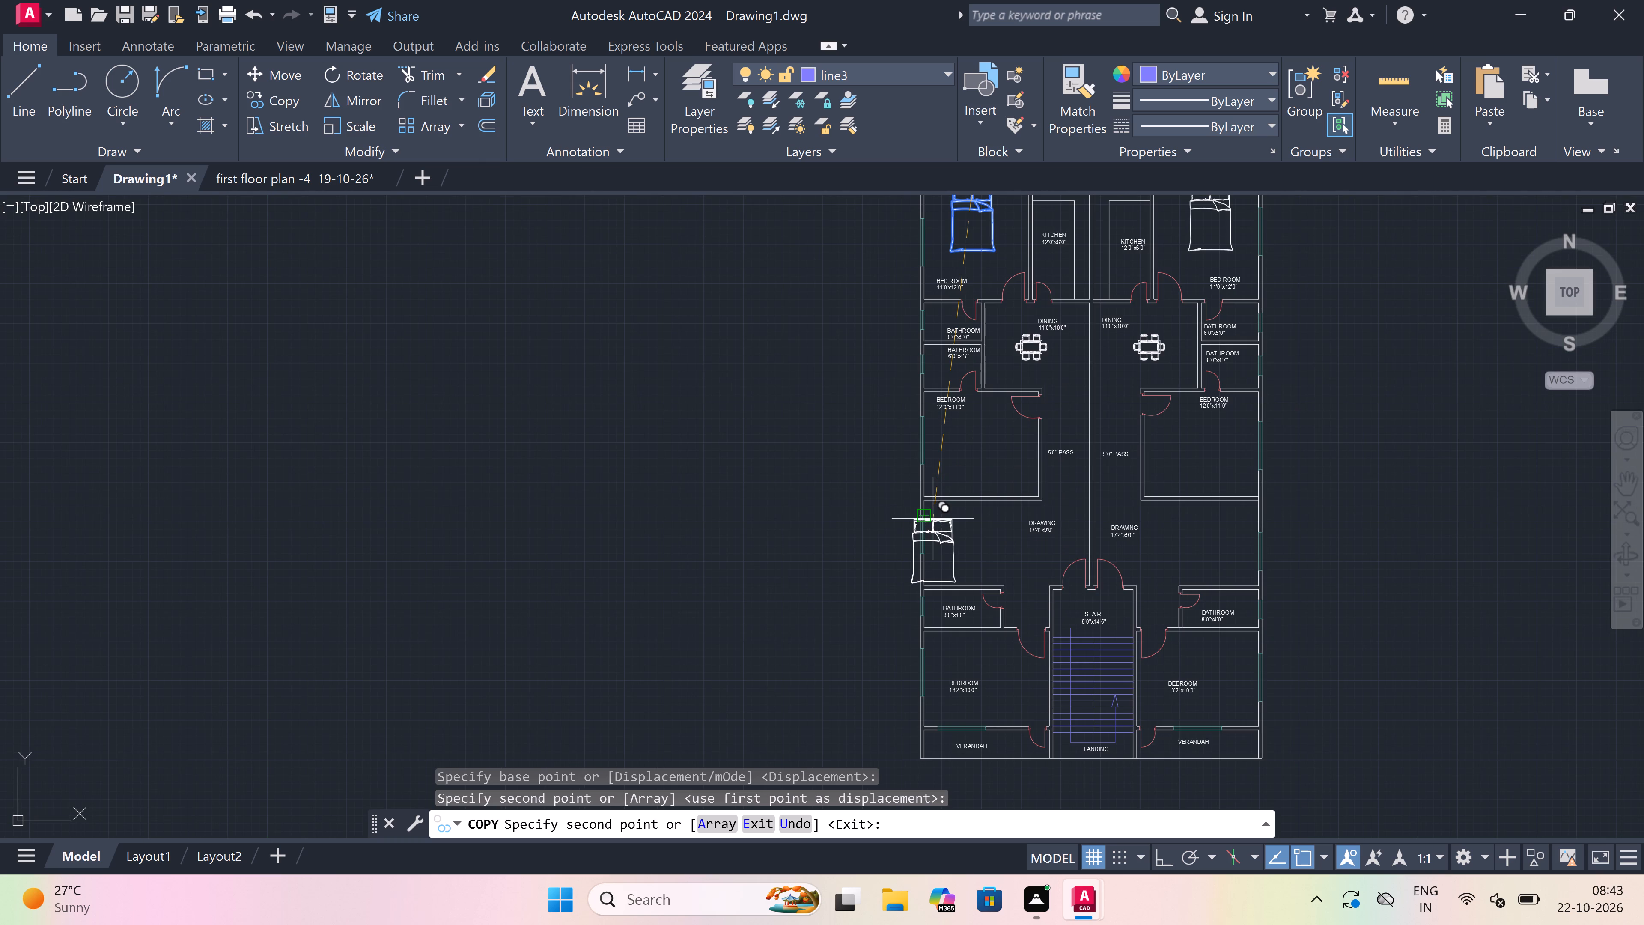
{"action": "scroll", "coordinate": [827, 323], "scroll_direction": "up", "scroll_amount": 1}
{"action": "left_click", "coordinate": [830, 387]}
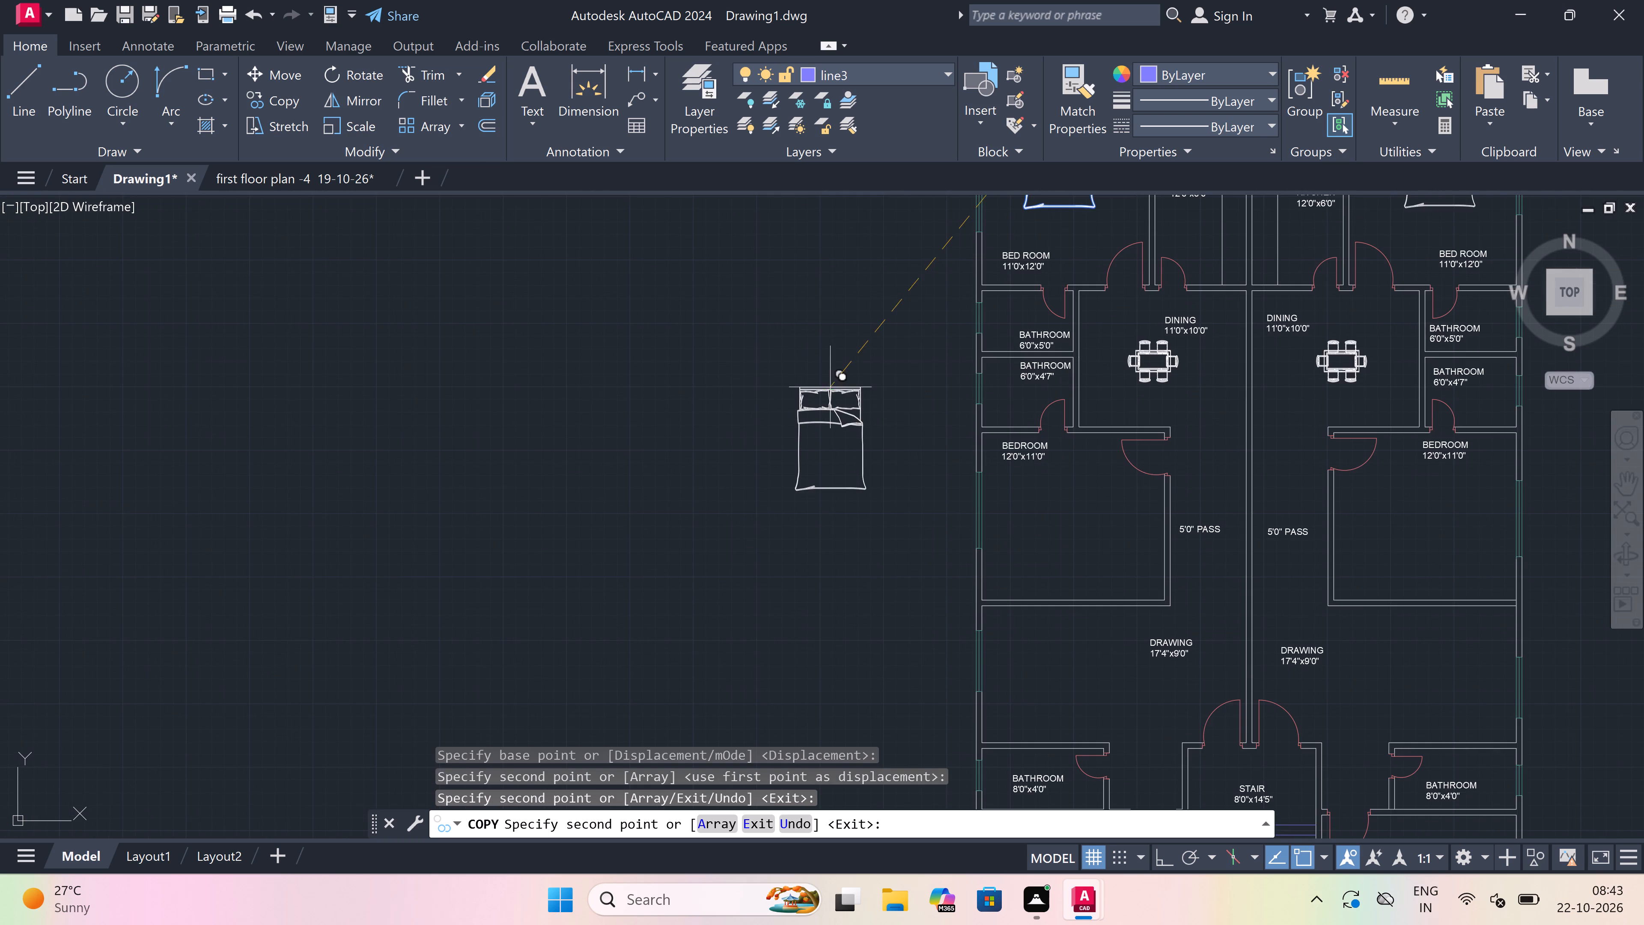
{"action": "key", "text": "Escape"}
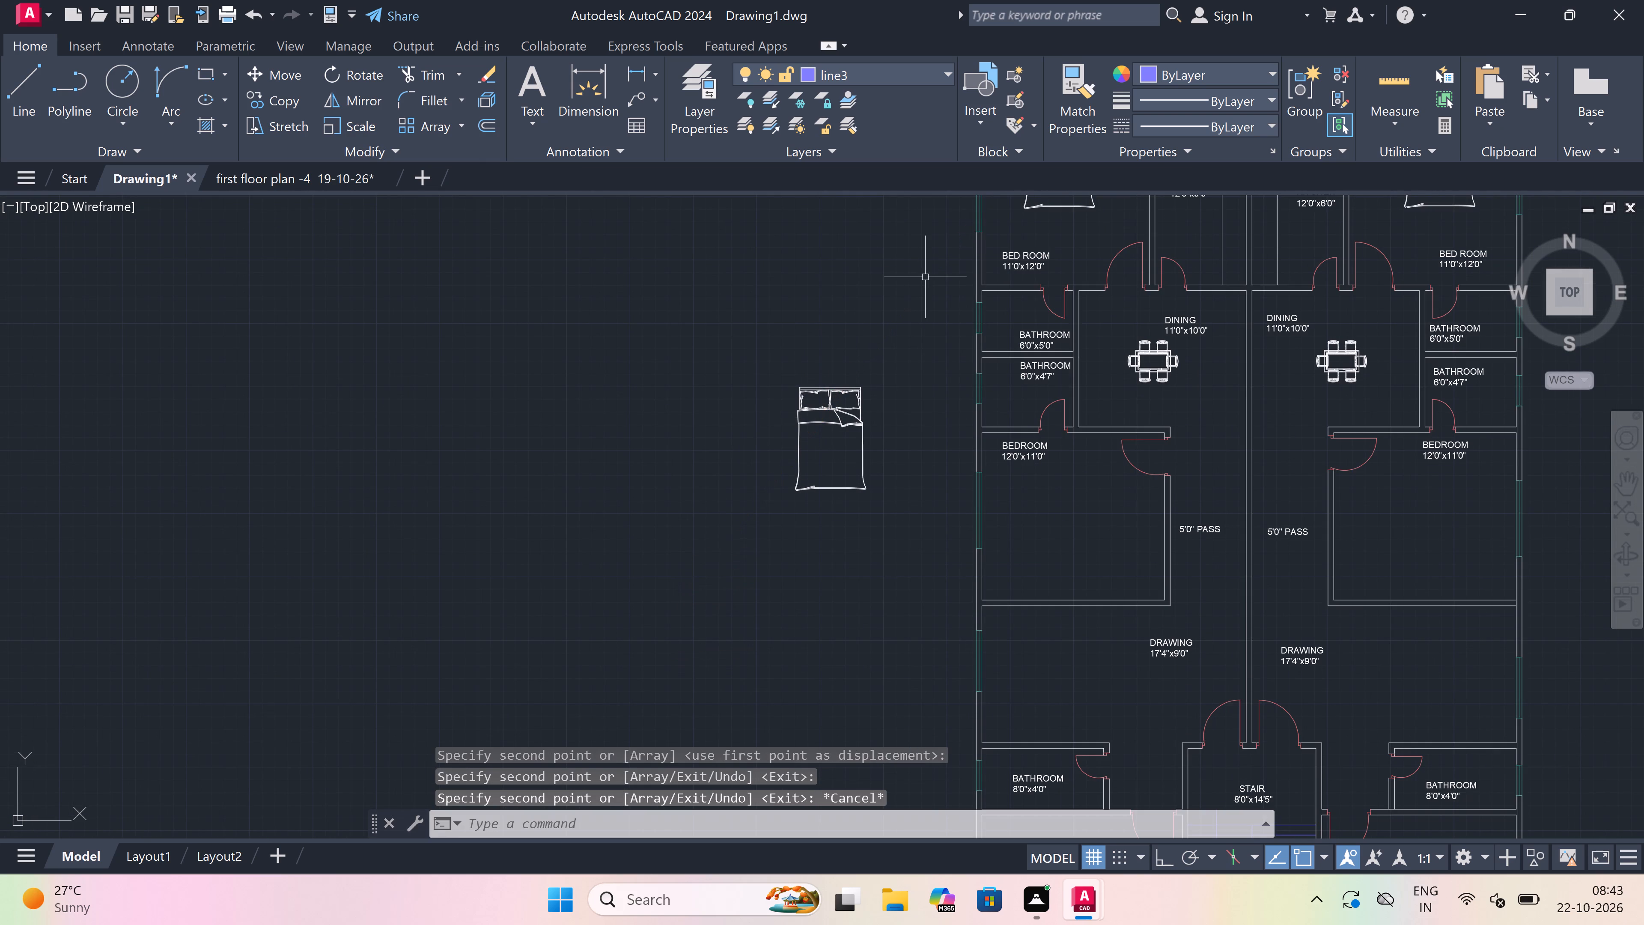
Rotate the double bed outside the plan 90° counterclockwise about its middle, with Ortho on, so its headboard faces left.
{"action": "left_click_drag", "start_coordinate": [899, 347], "coordinate": [897, 352]}
{"action": "left_click", "coordinate": [711, 579]}
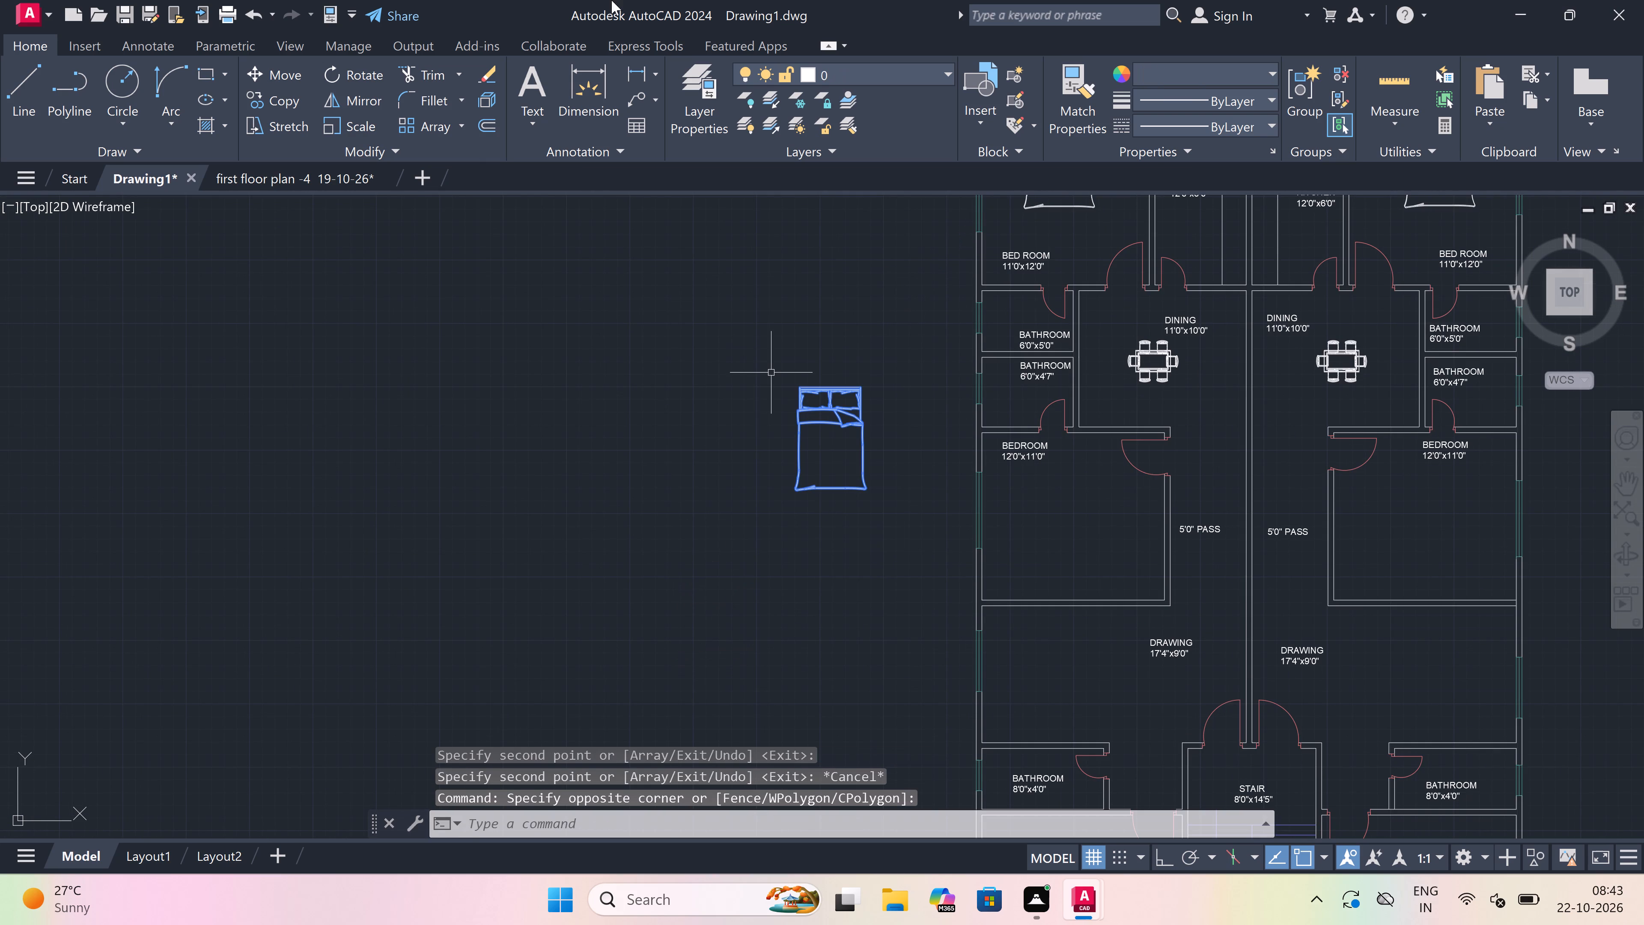
{"action": "left_click", "coordinate": [357, 72]}
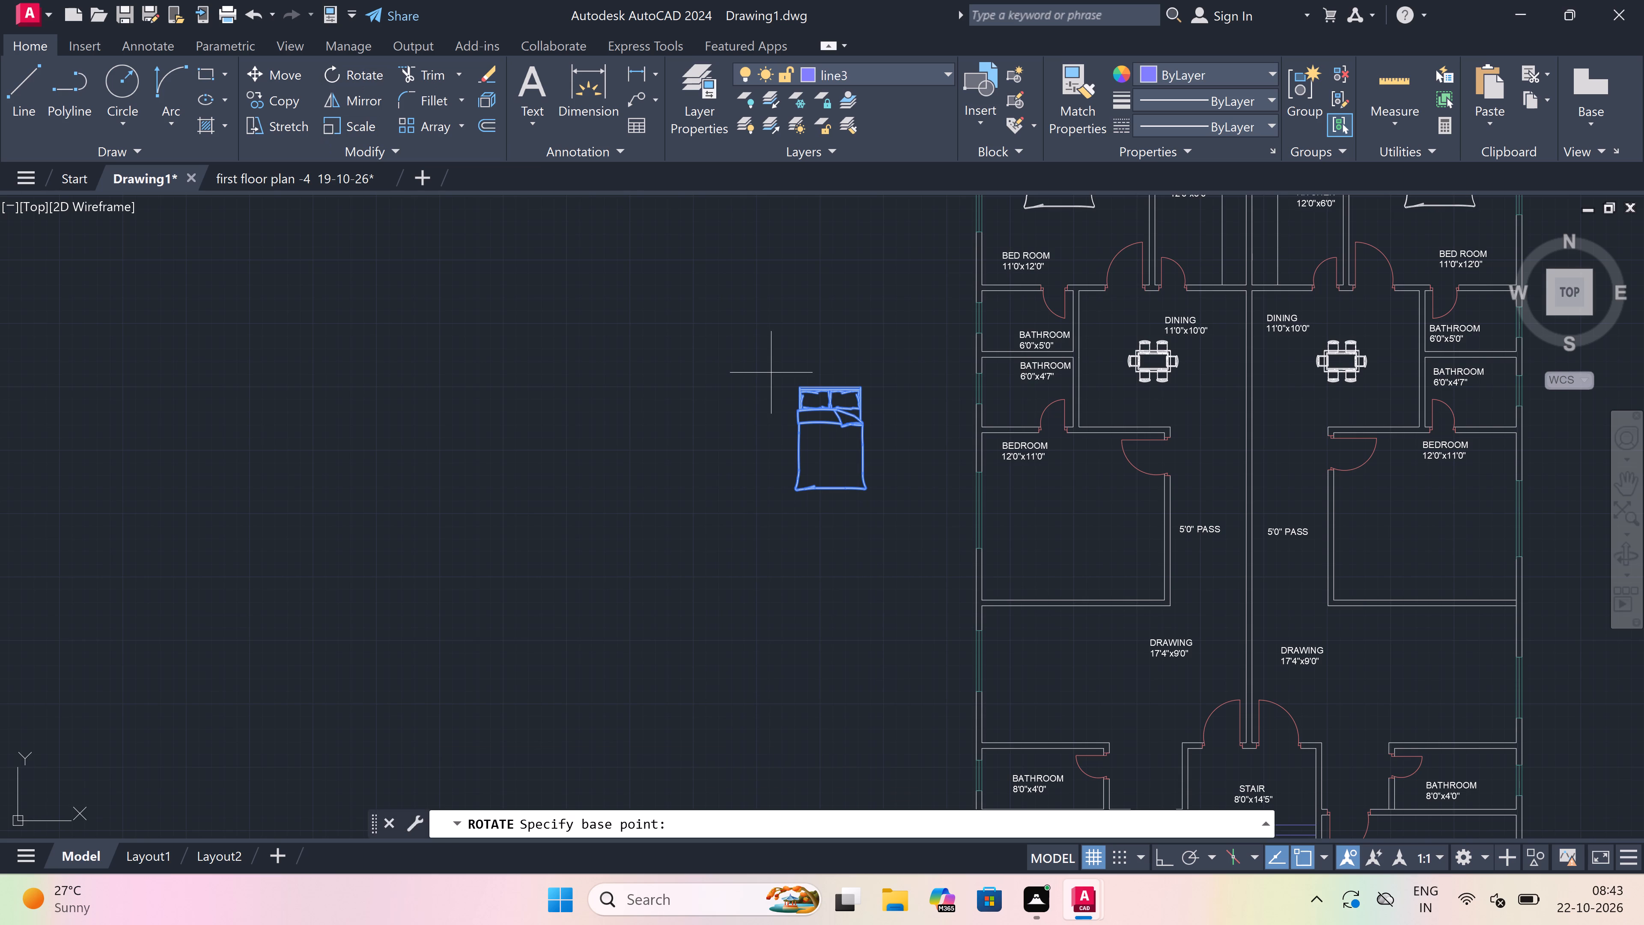
{"action": "left_click", "coordinate": [832, 457]}
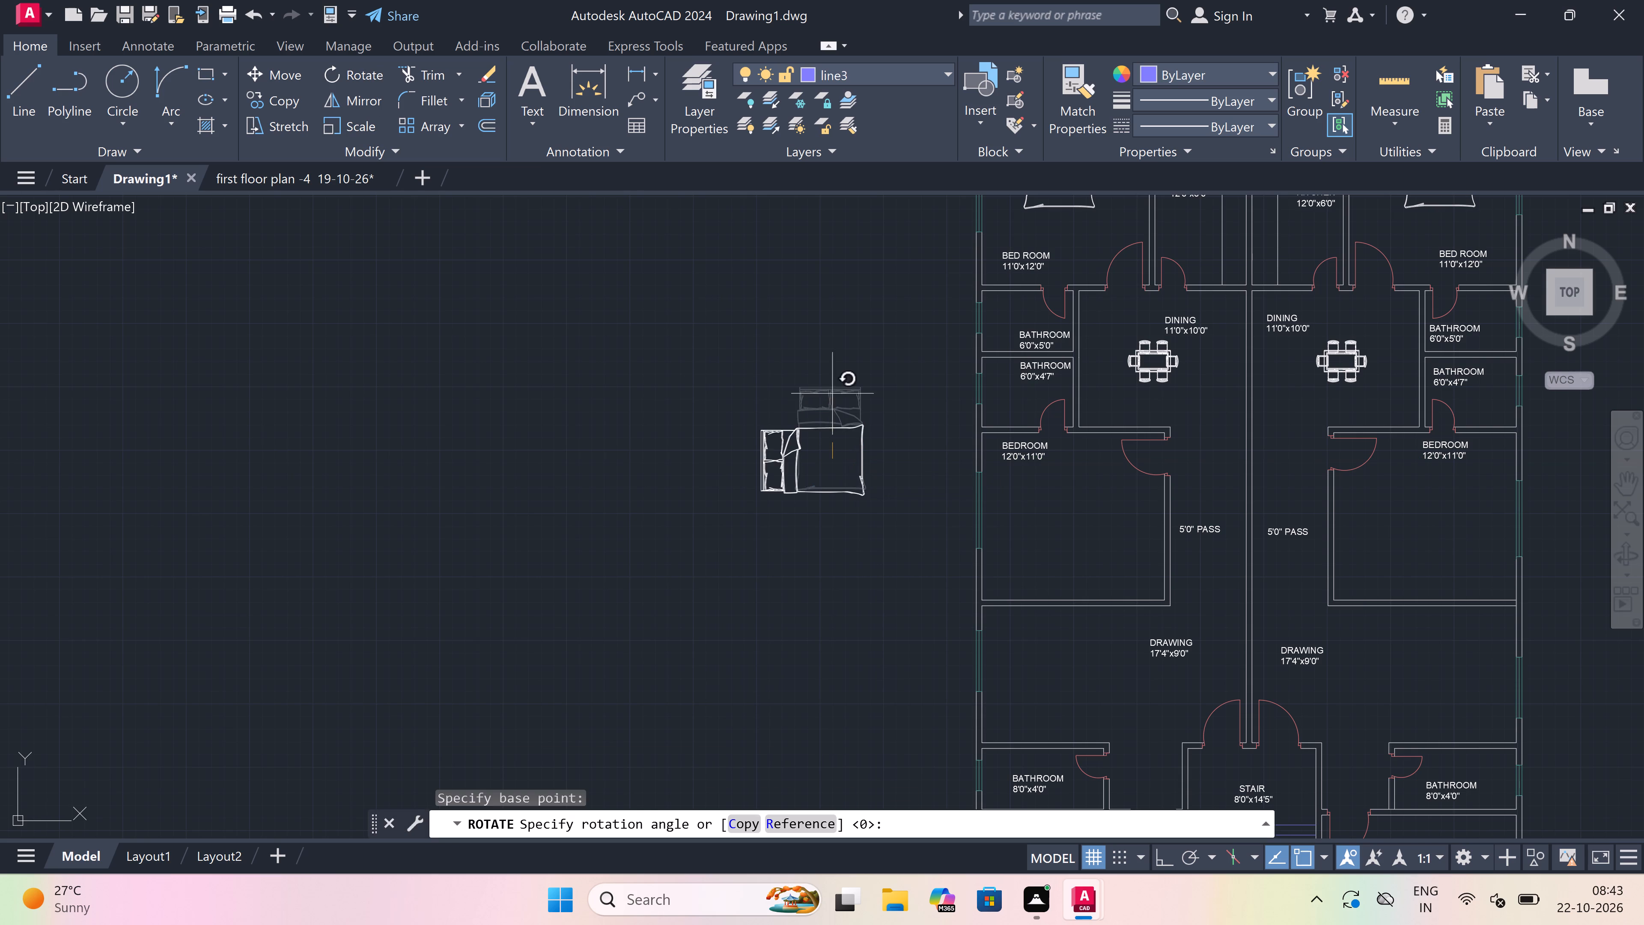
{"action": "key", "text": "F8"}
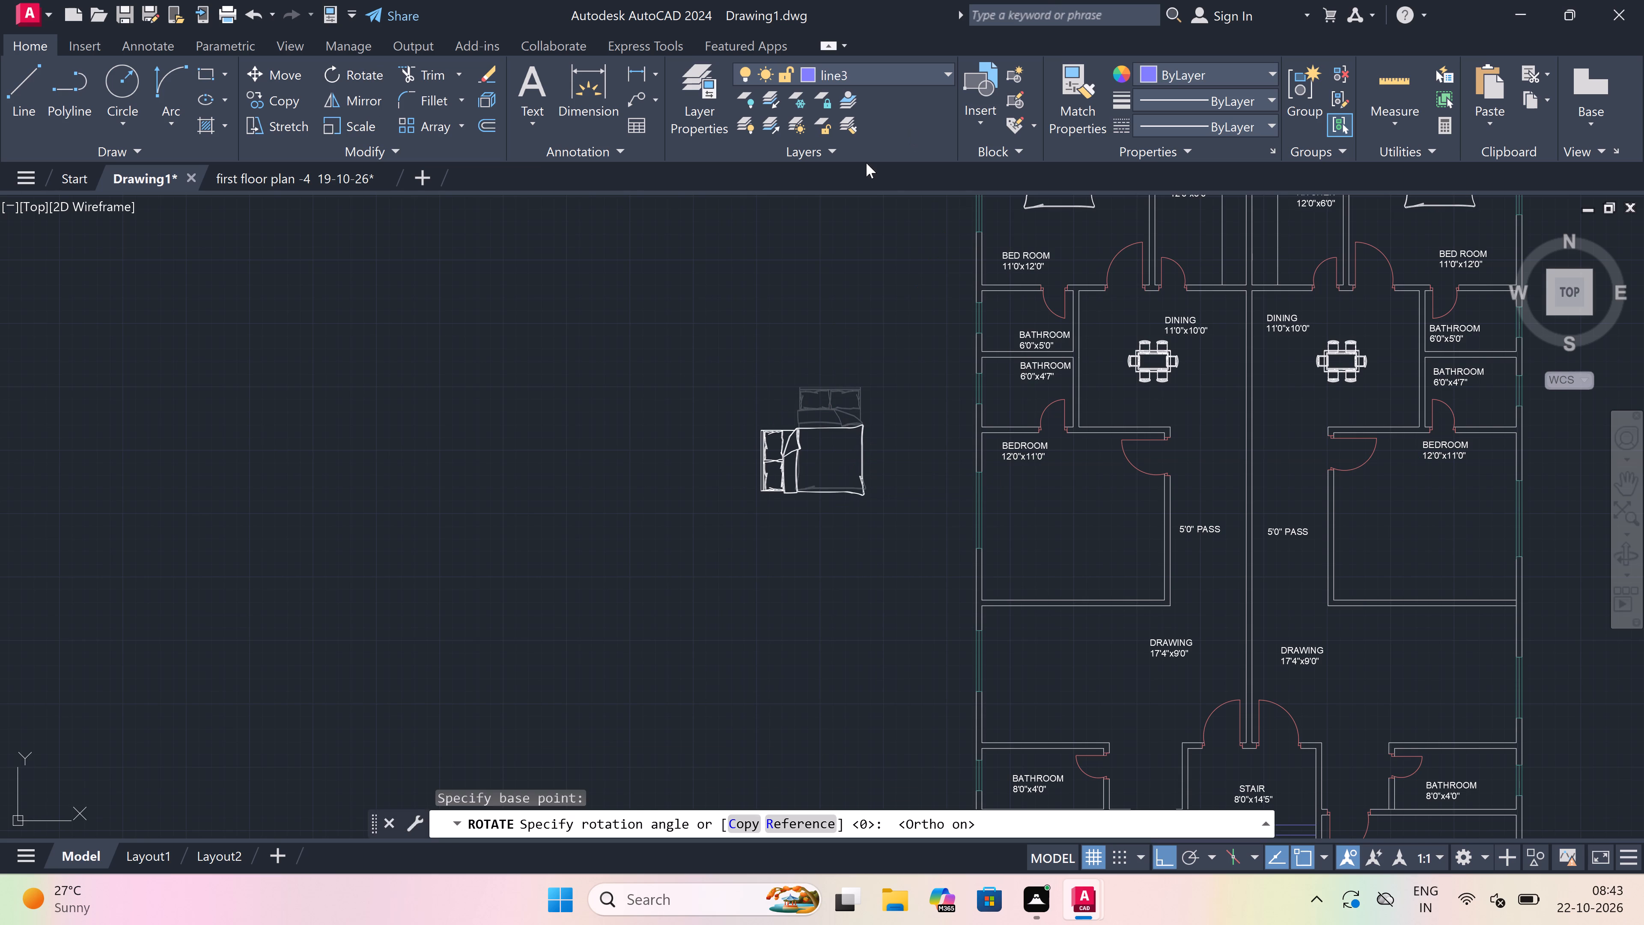
{"action": "left_click", "coordinate": [842, 286]}
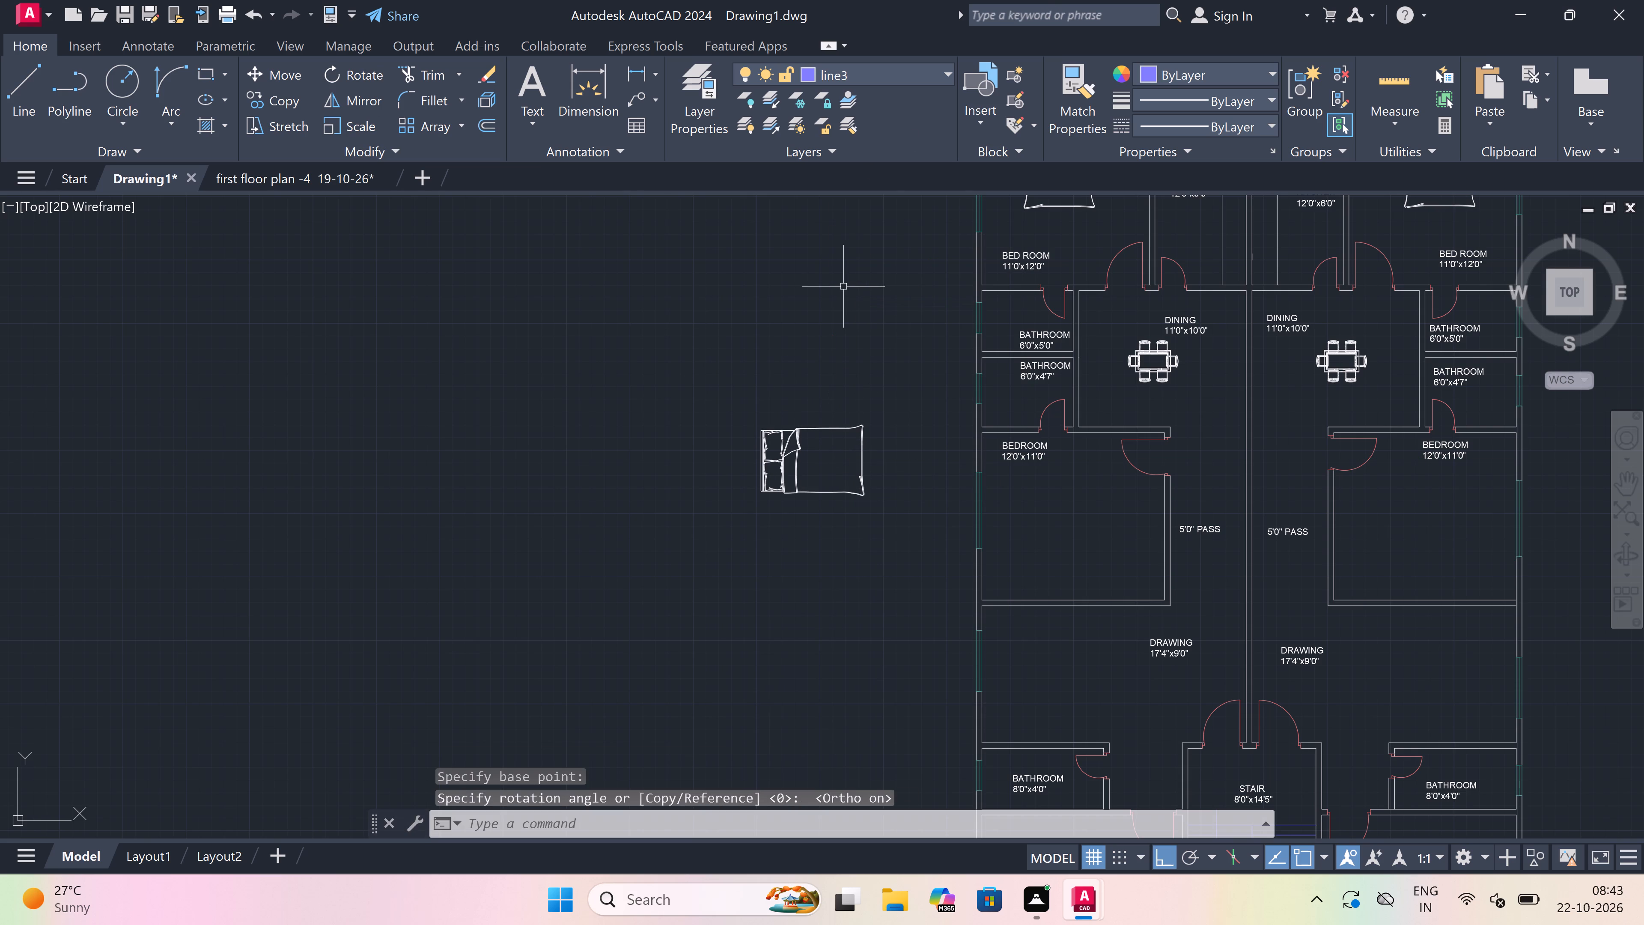
Copy the rotated bed by its headboard midpoint into the left BEDROOM 12'0"x11'0", headboard beside the outer wall window, with Ortho off.
{"action": "left_click", "coordinate": [904, 360]}
{"action": "left_click", "coordinate": [582, 541]}
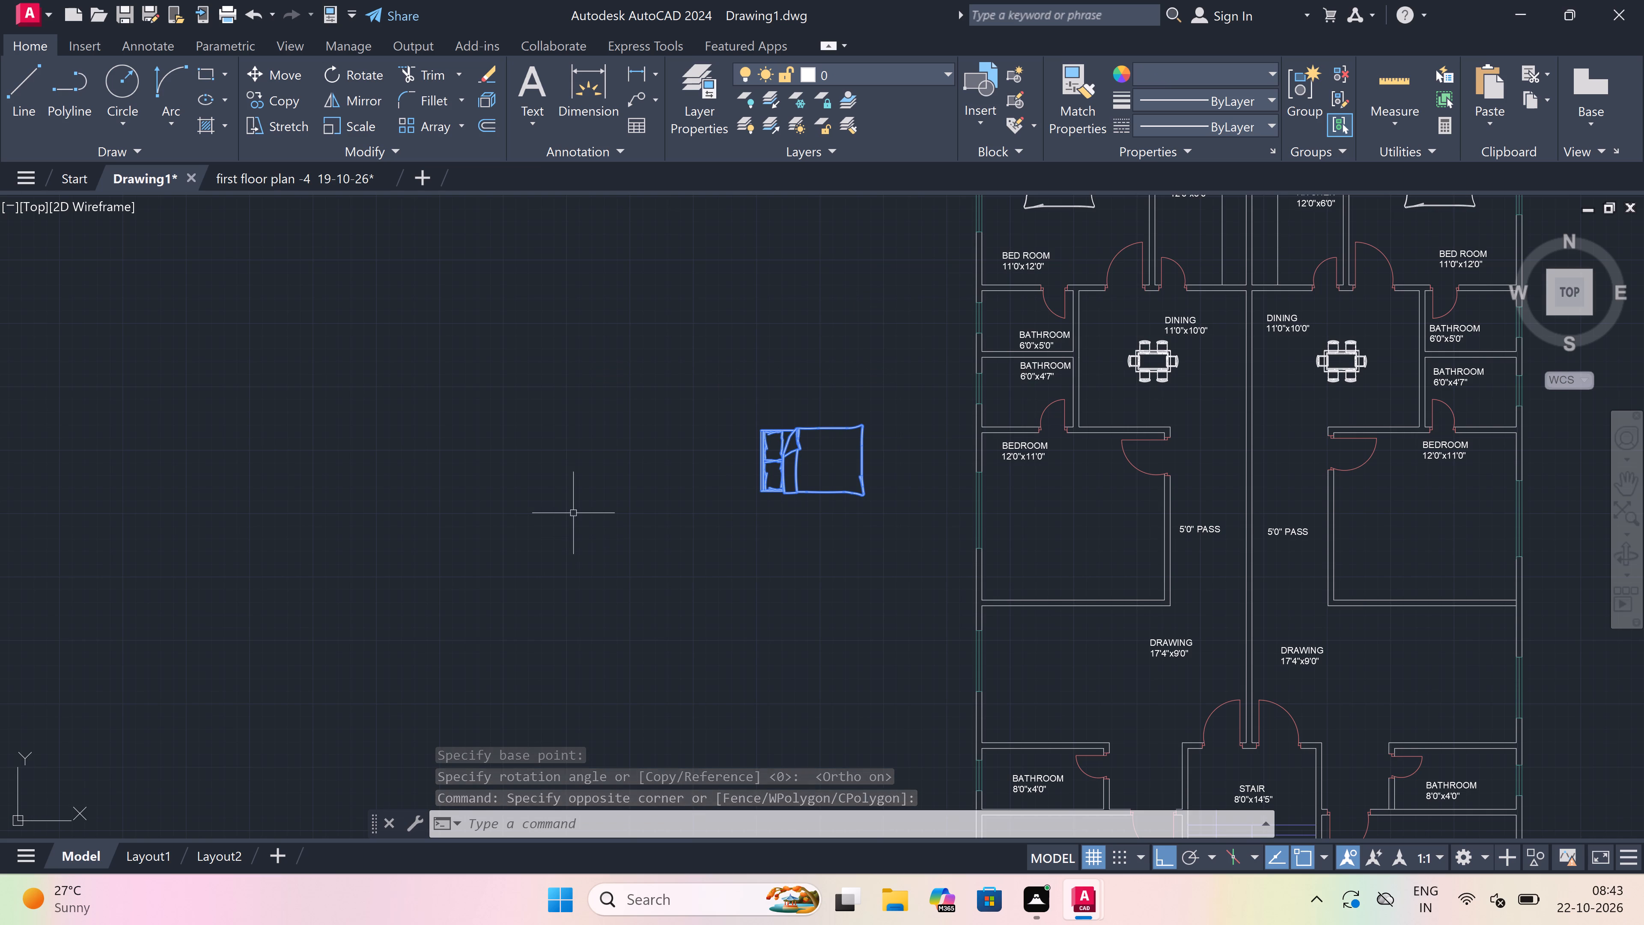
{"action": "left_click", "coordinate": [277, 100]}
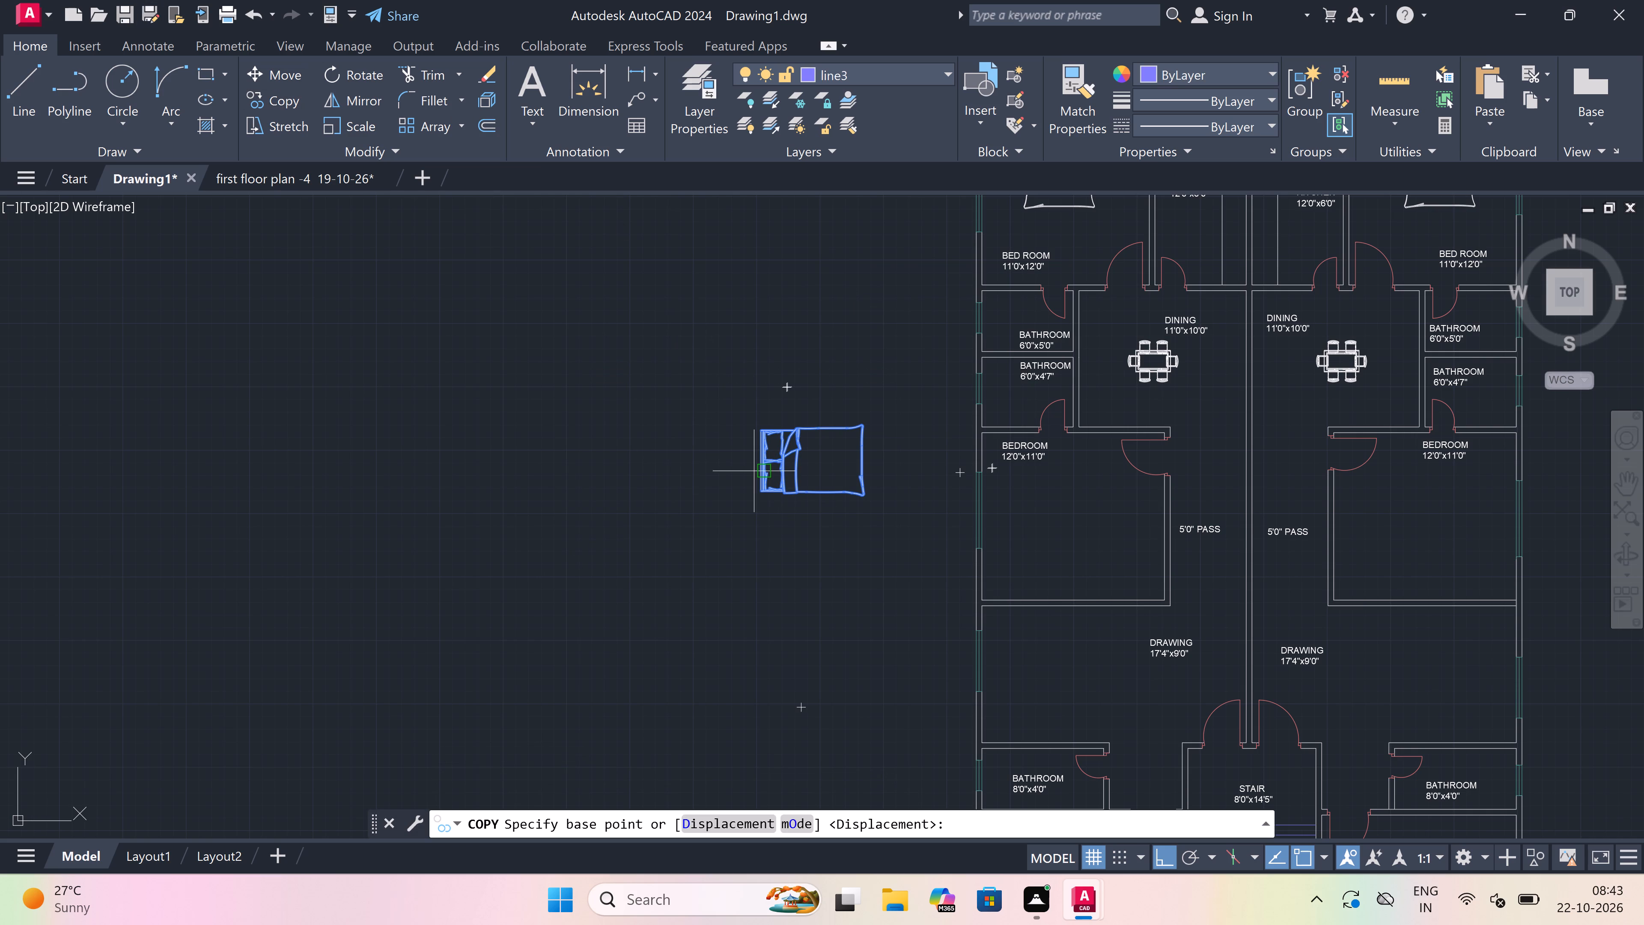
{"action": "left_click", "coordinate": [757, 459]}
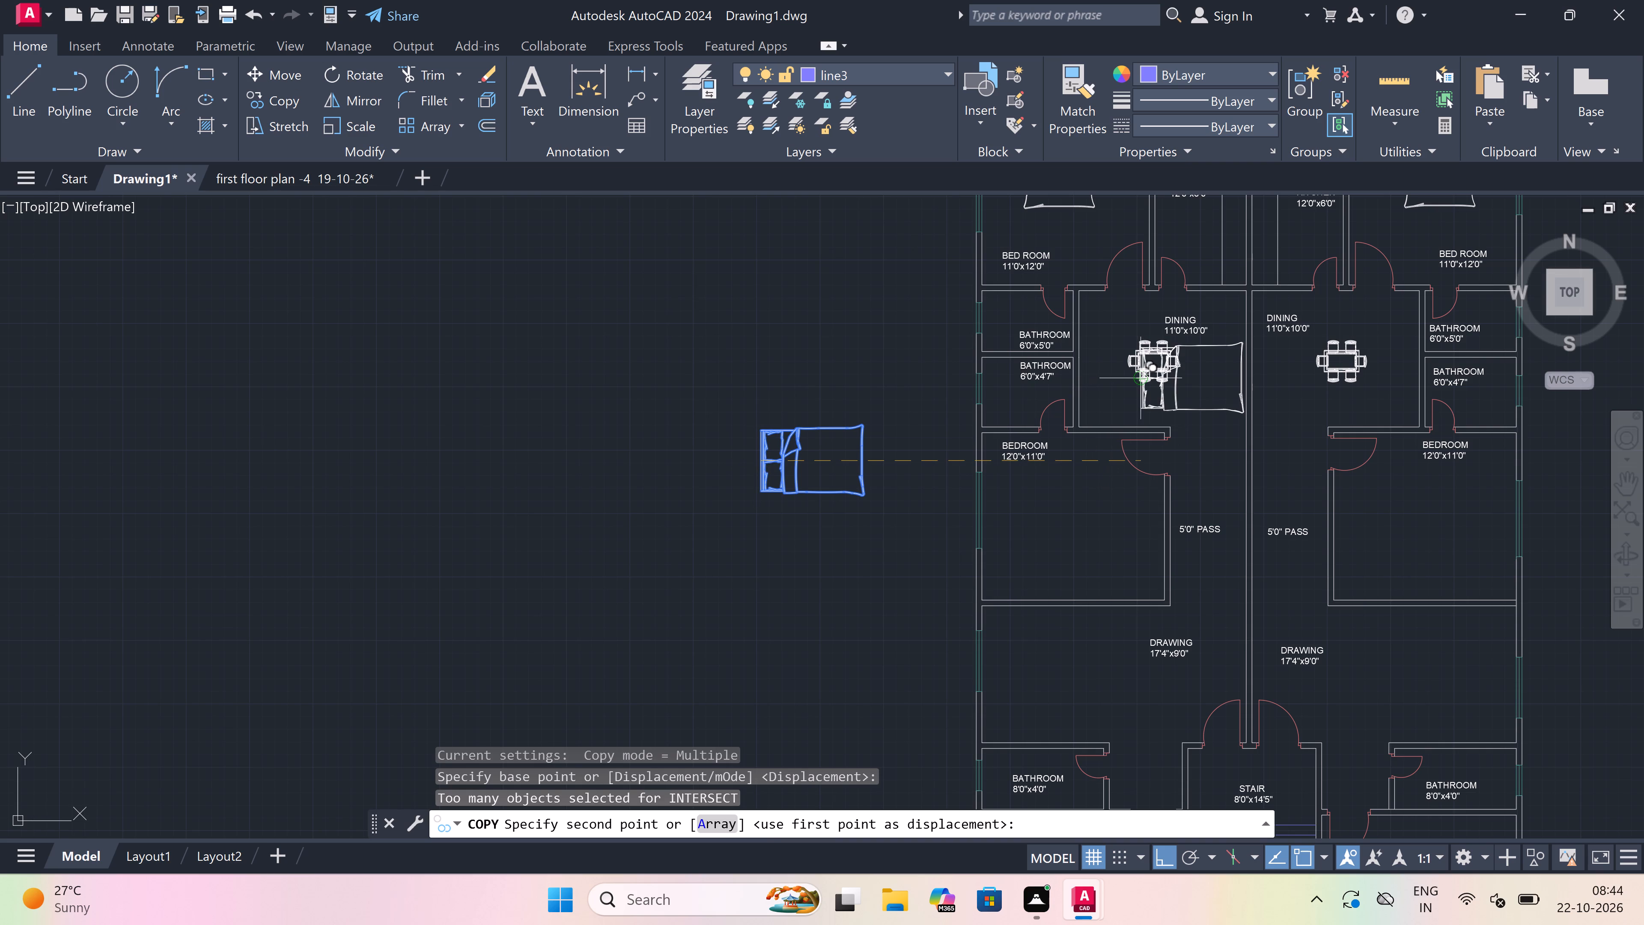
{"action": "key", "text": "F8"}
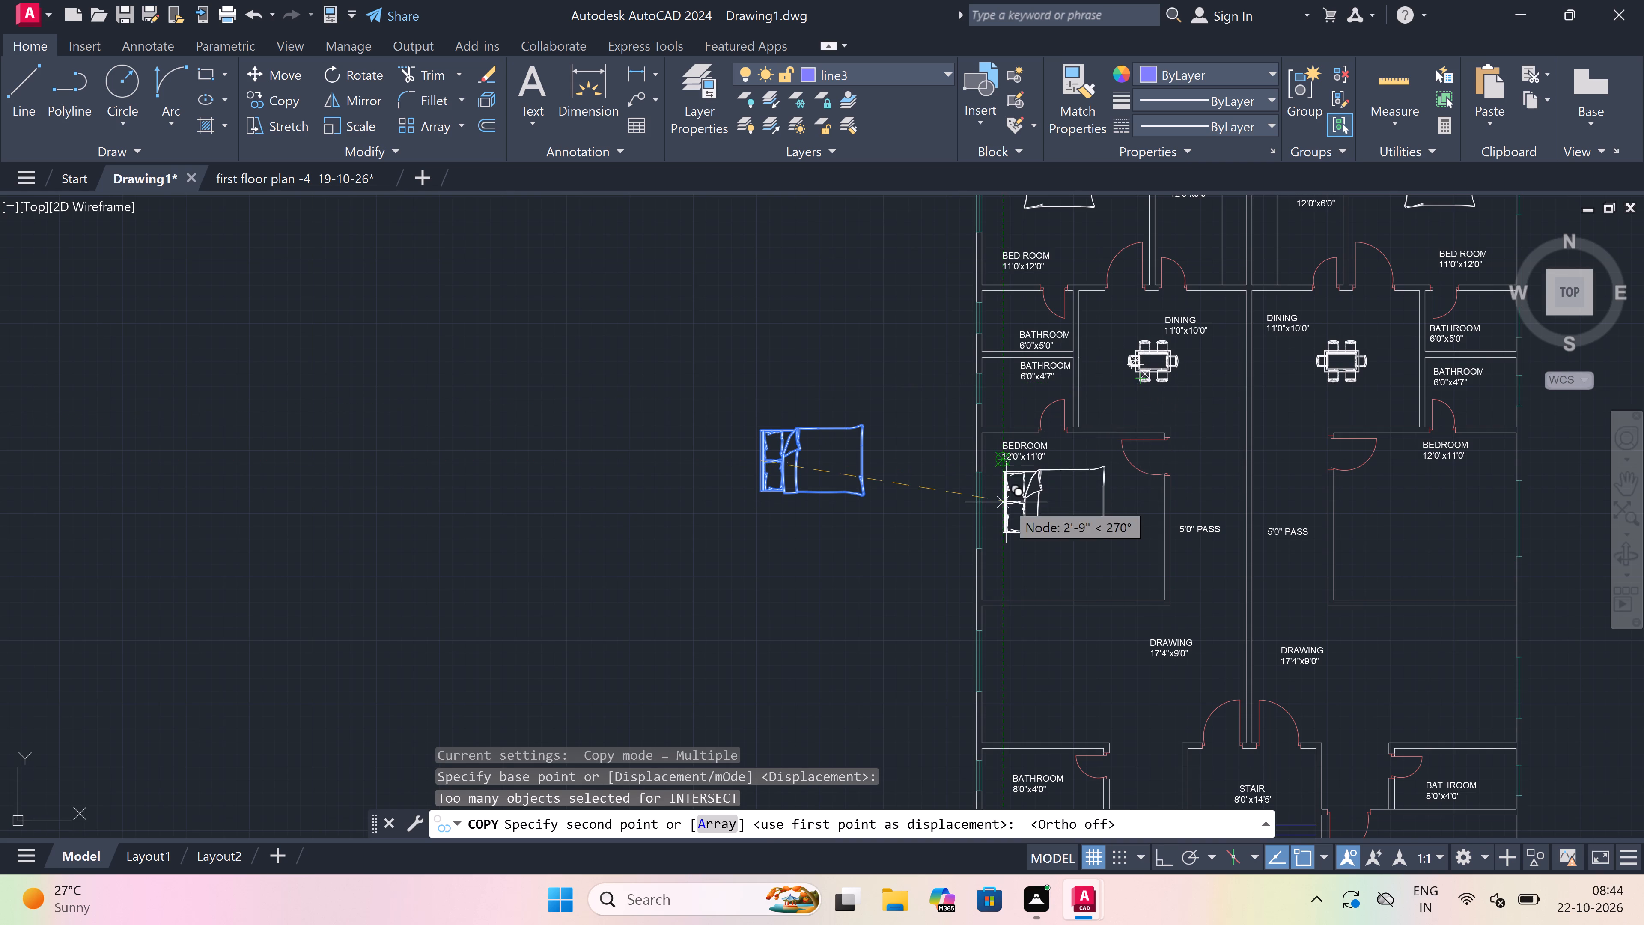
{"action": "scroll", "coordinate": [1005, 506], "scroll_direction": "up", "scroll_amount": 4}
{"action": "left_click", "coordinate": [926, 519]}
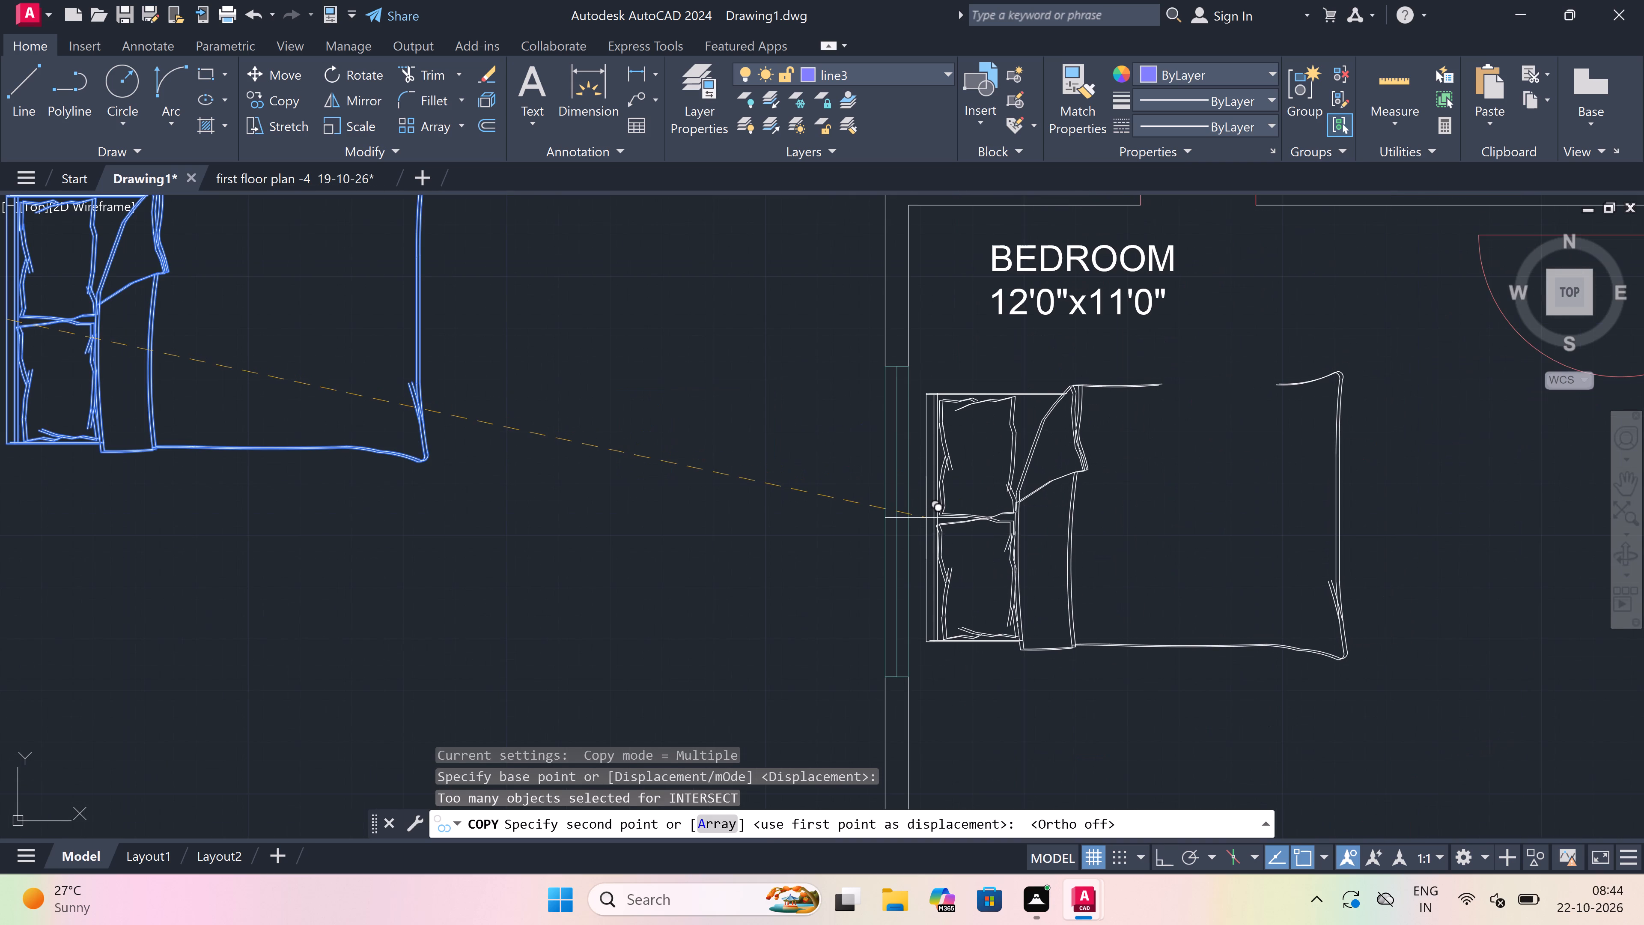
Place another copy of the rotated bed in the left BEDROOM 13'2"x10'0", with its headboard beside the outer wall window.
{"action": "scroll", "coordinate": [903, 409], "scroll_direction": "down", "scroll_amount": 9}
{"action": "scroll", "coordinate": [913, 462], "scroll_direction": "up", "scroll_amount": 4}
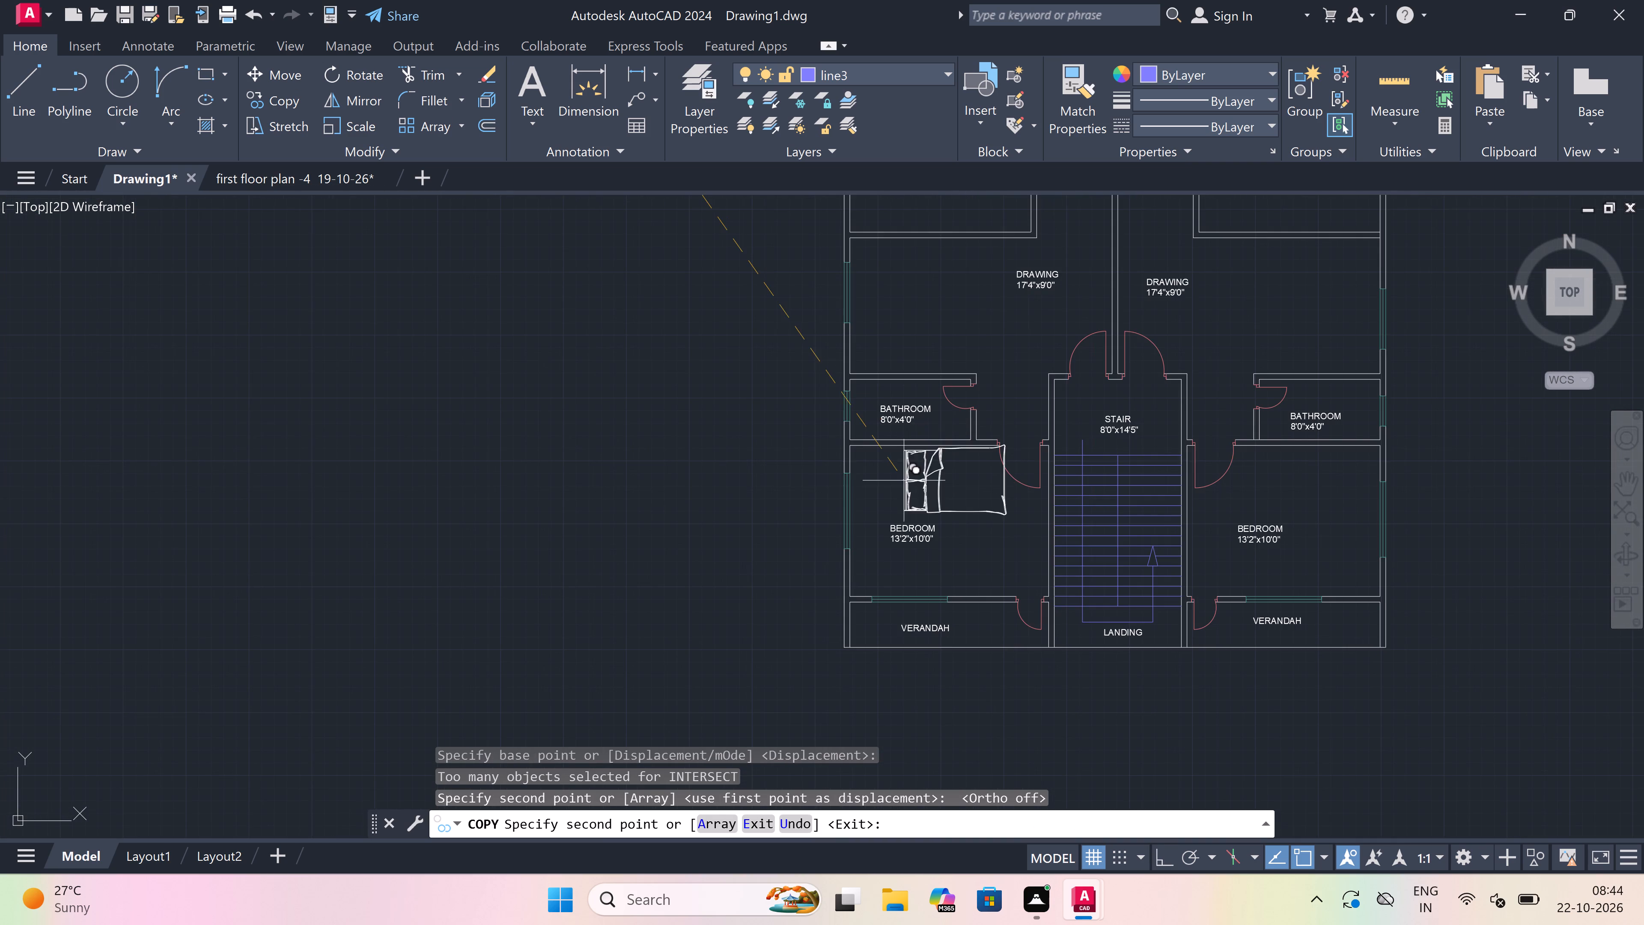
{"action": "scroll", "coordinate": [836, 532], "scroll_direction": "up", "scroll_amount": 4}
{"action": "scroll", "coordinate": [899, 492], "scroll_direction": "up", "scroll_amount": 3}
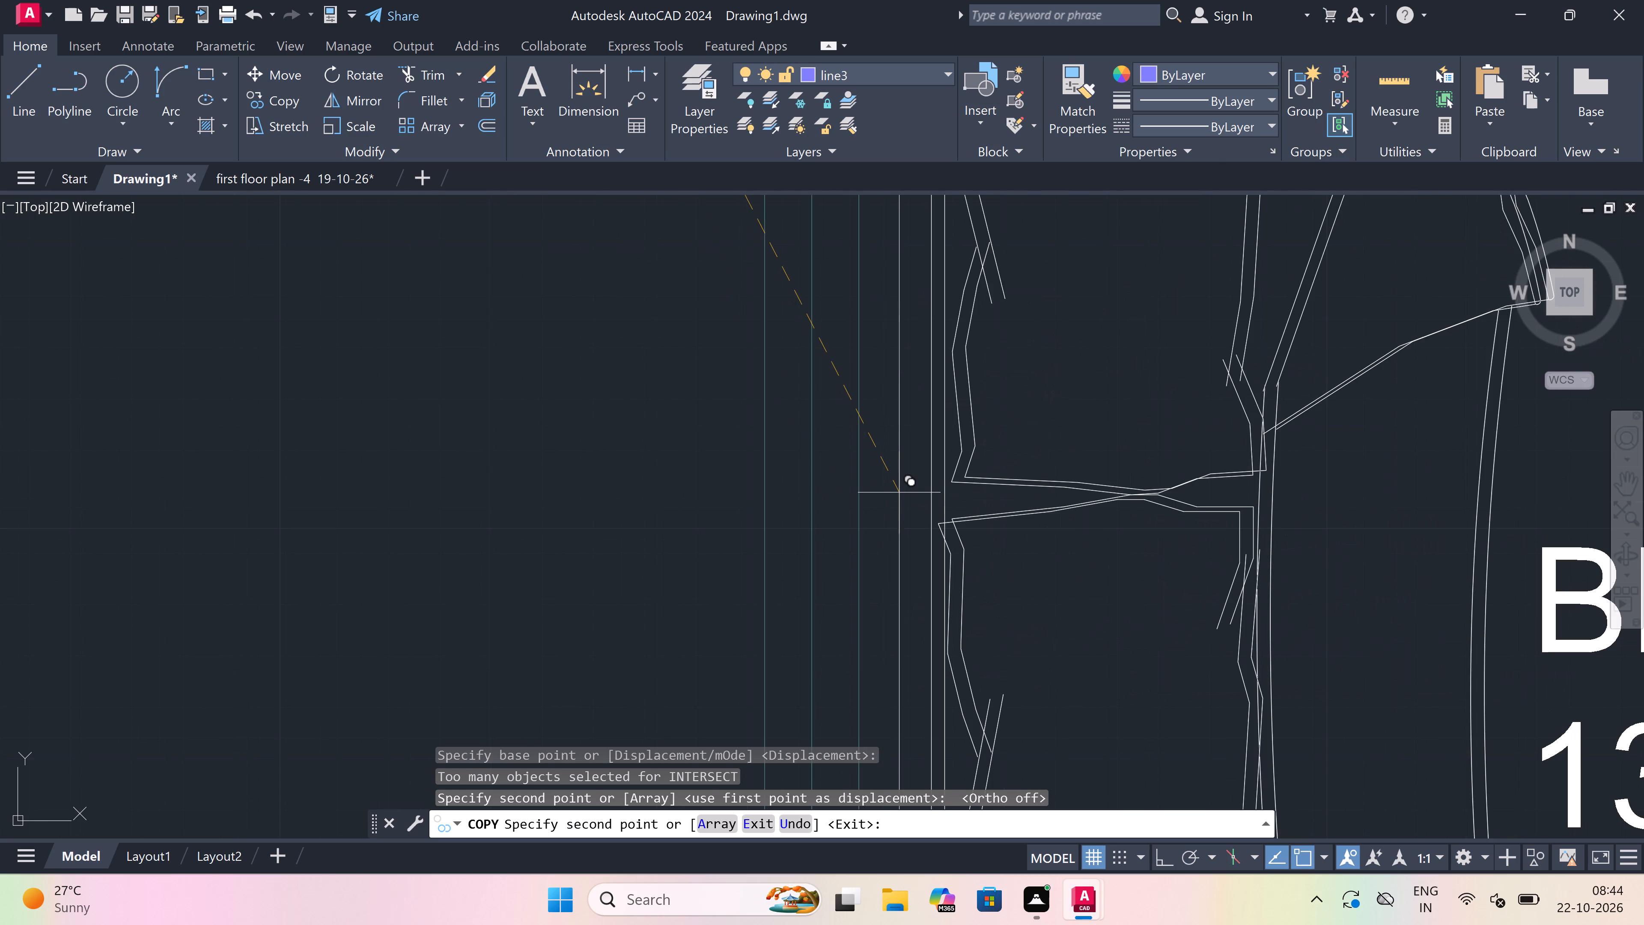
{"action": "left_click", "coordinate": [899, 493]}
{"action": "key", "text": "Escape"}
Move the left BEDROOM 13'2"x10'0" label off the bed to the clear space between the bed and the room's upper wall.
{"action": "scroll", "coordinate": [897, 478], "scroll_direction": "down", "scroll_amount": 4}
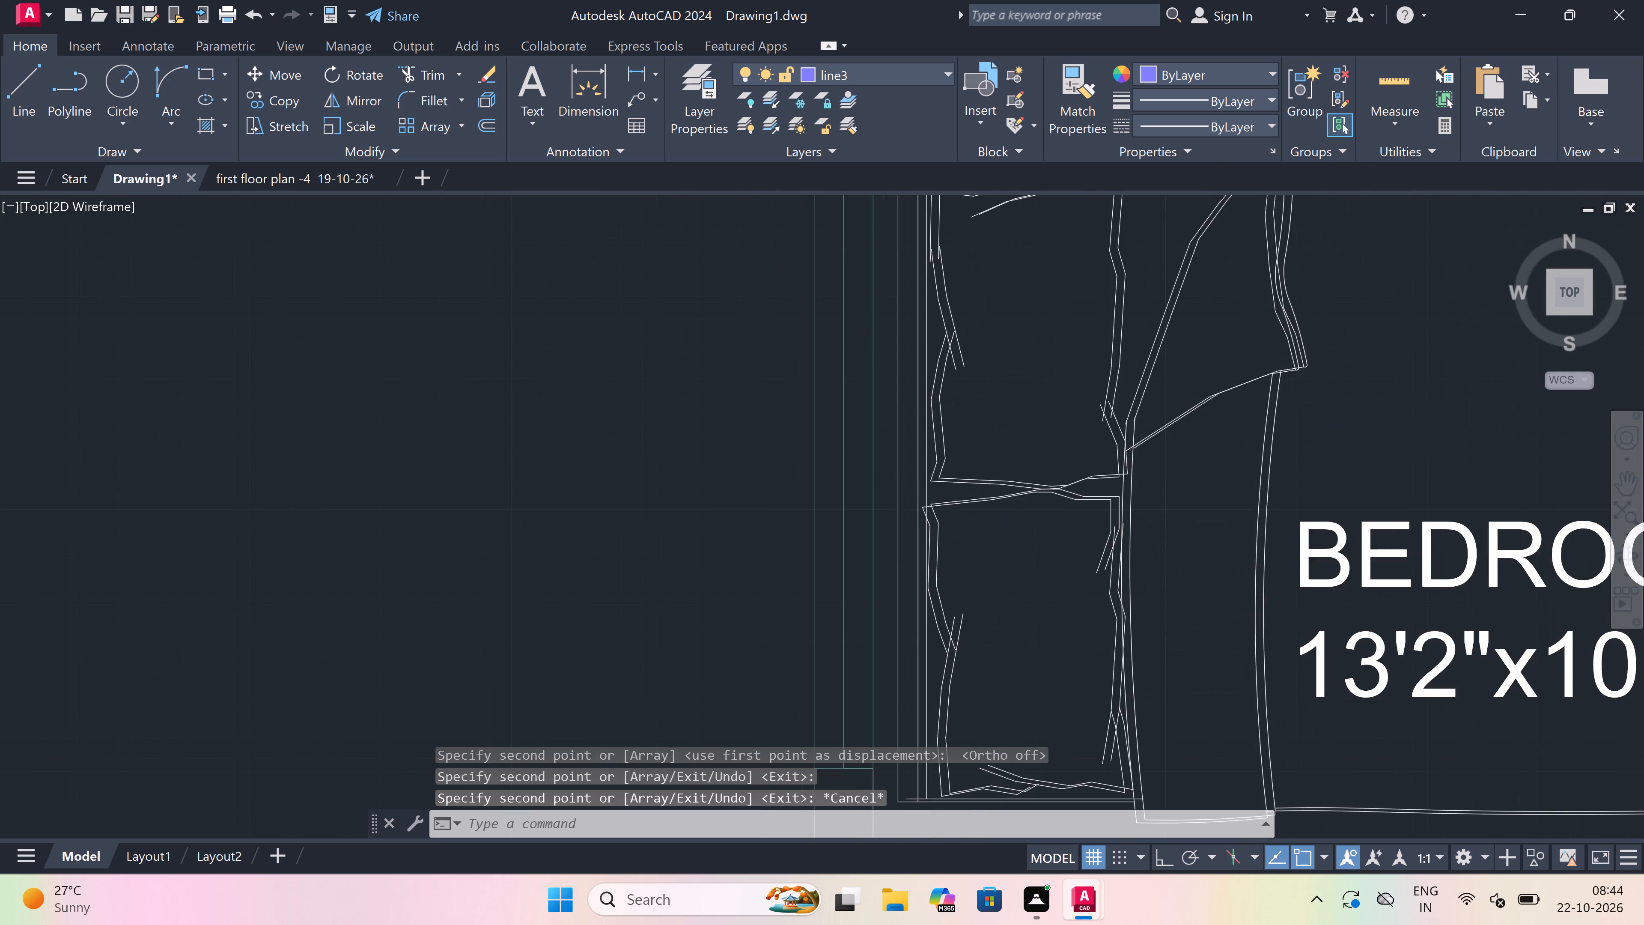
{"action": "left_click", "coordinate": [999, 497]}
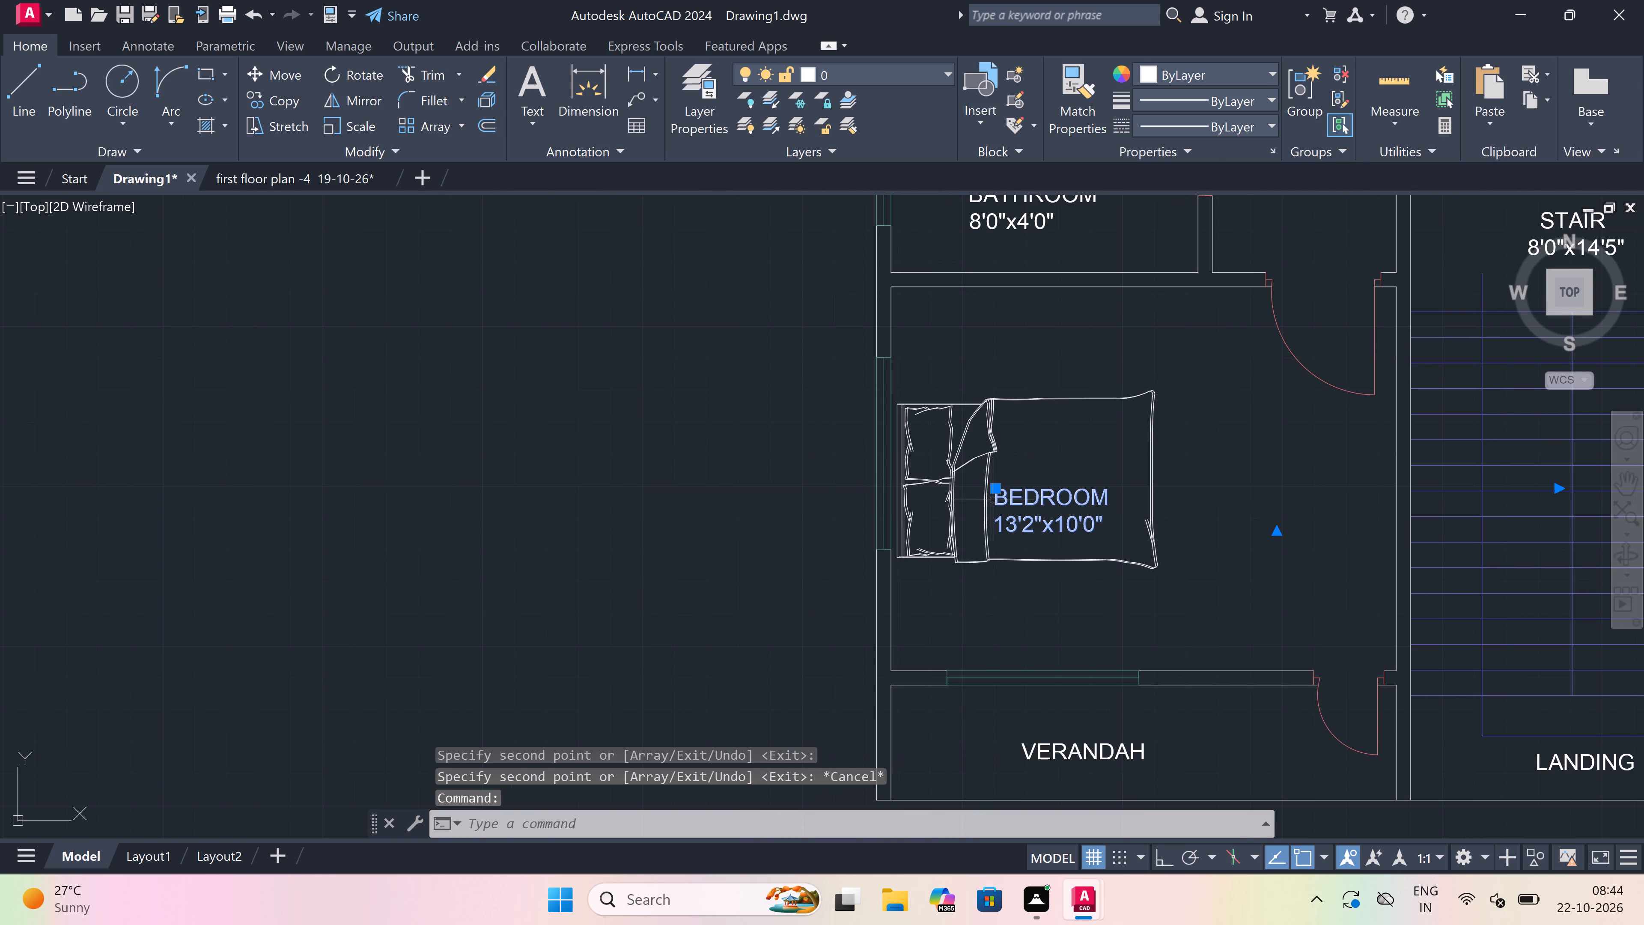
{"action": "left_click", "coordinate": [990, 492]}
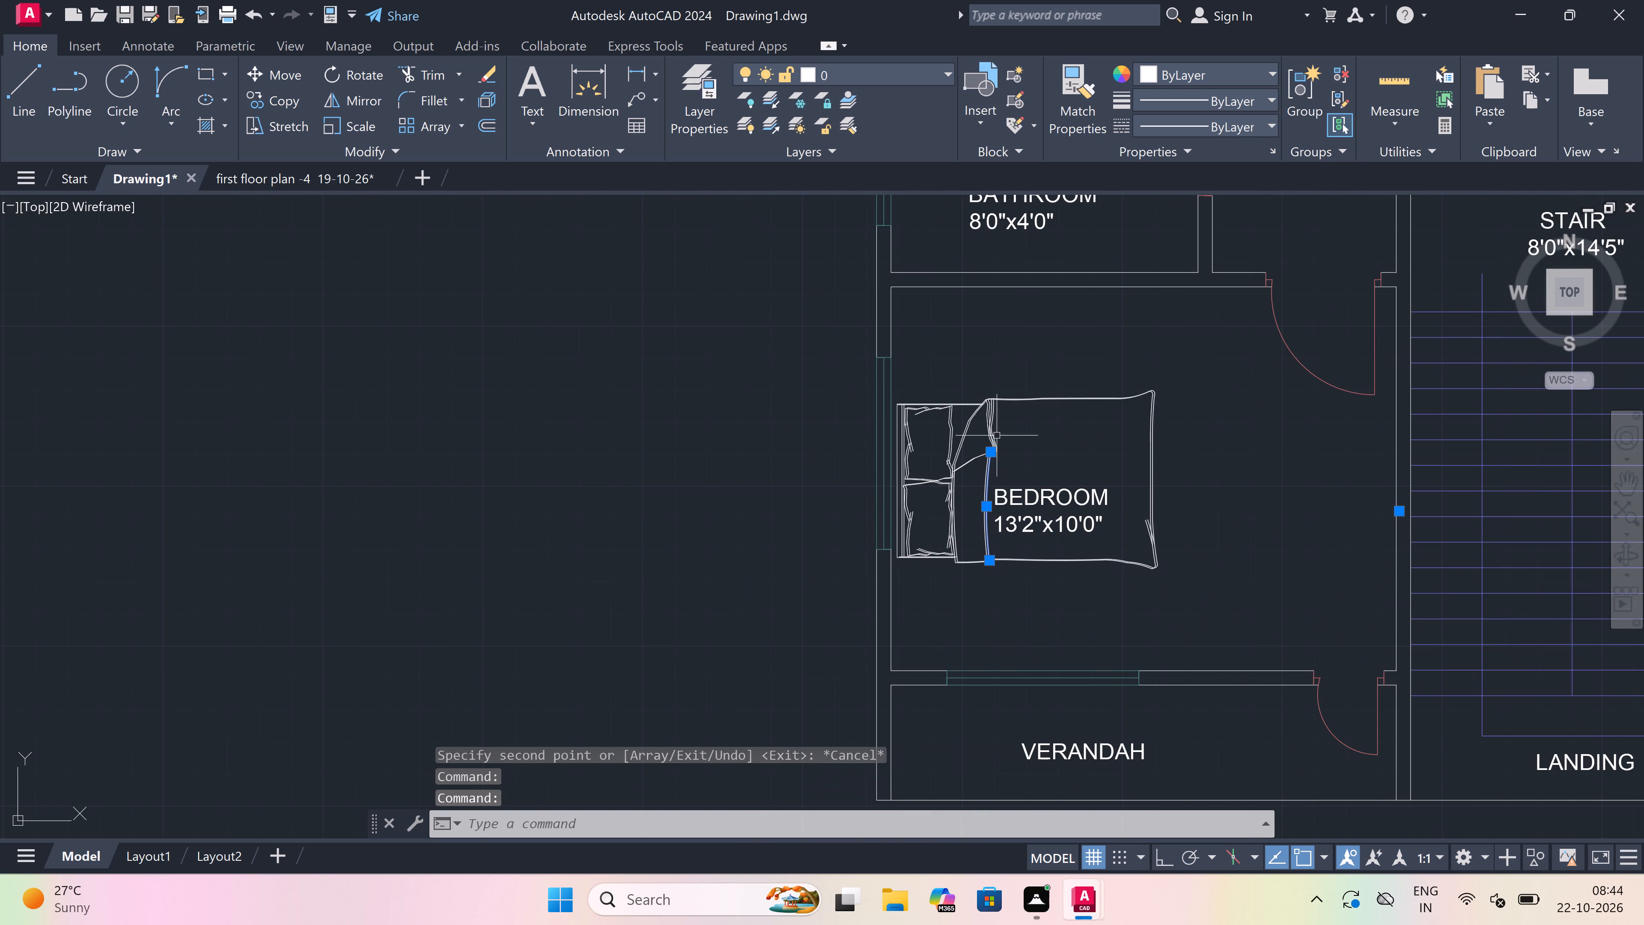
{"action": "key", "text": "Escape"}
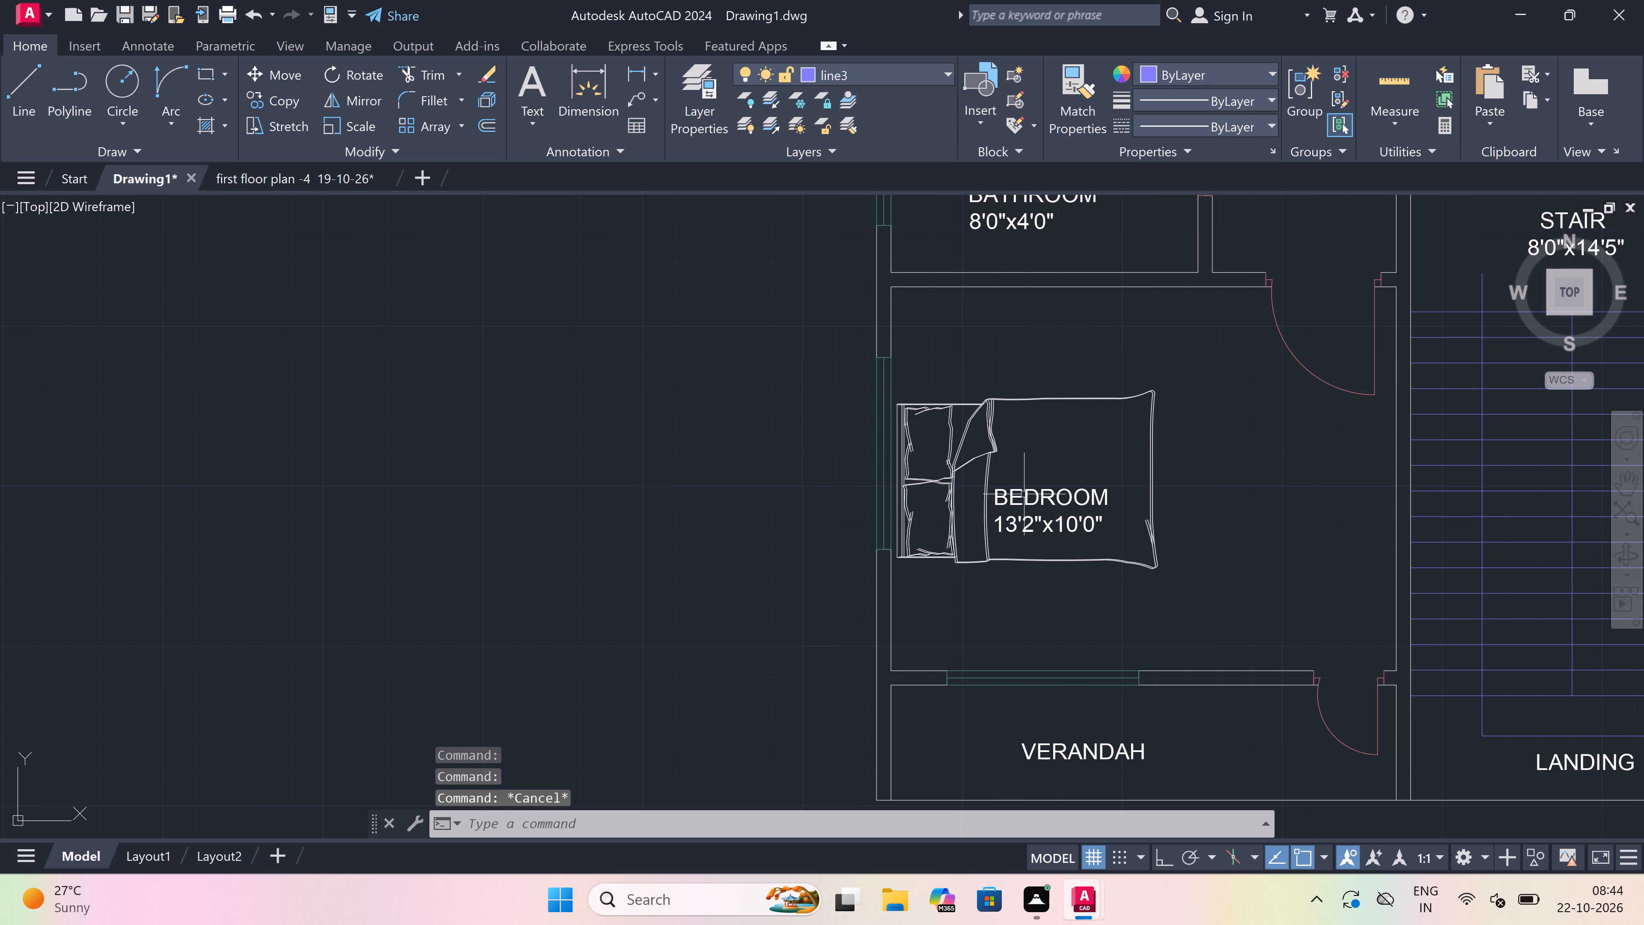
{"action": "left_click", "coordinate": [1025, 494]}
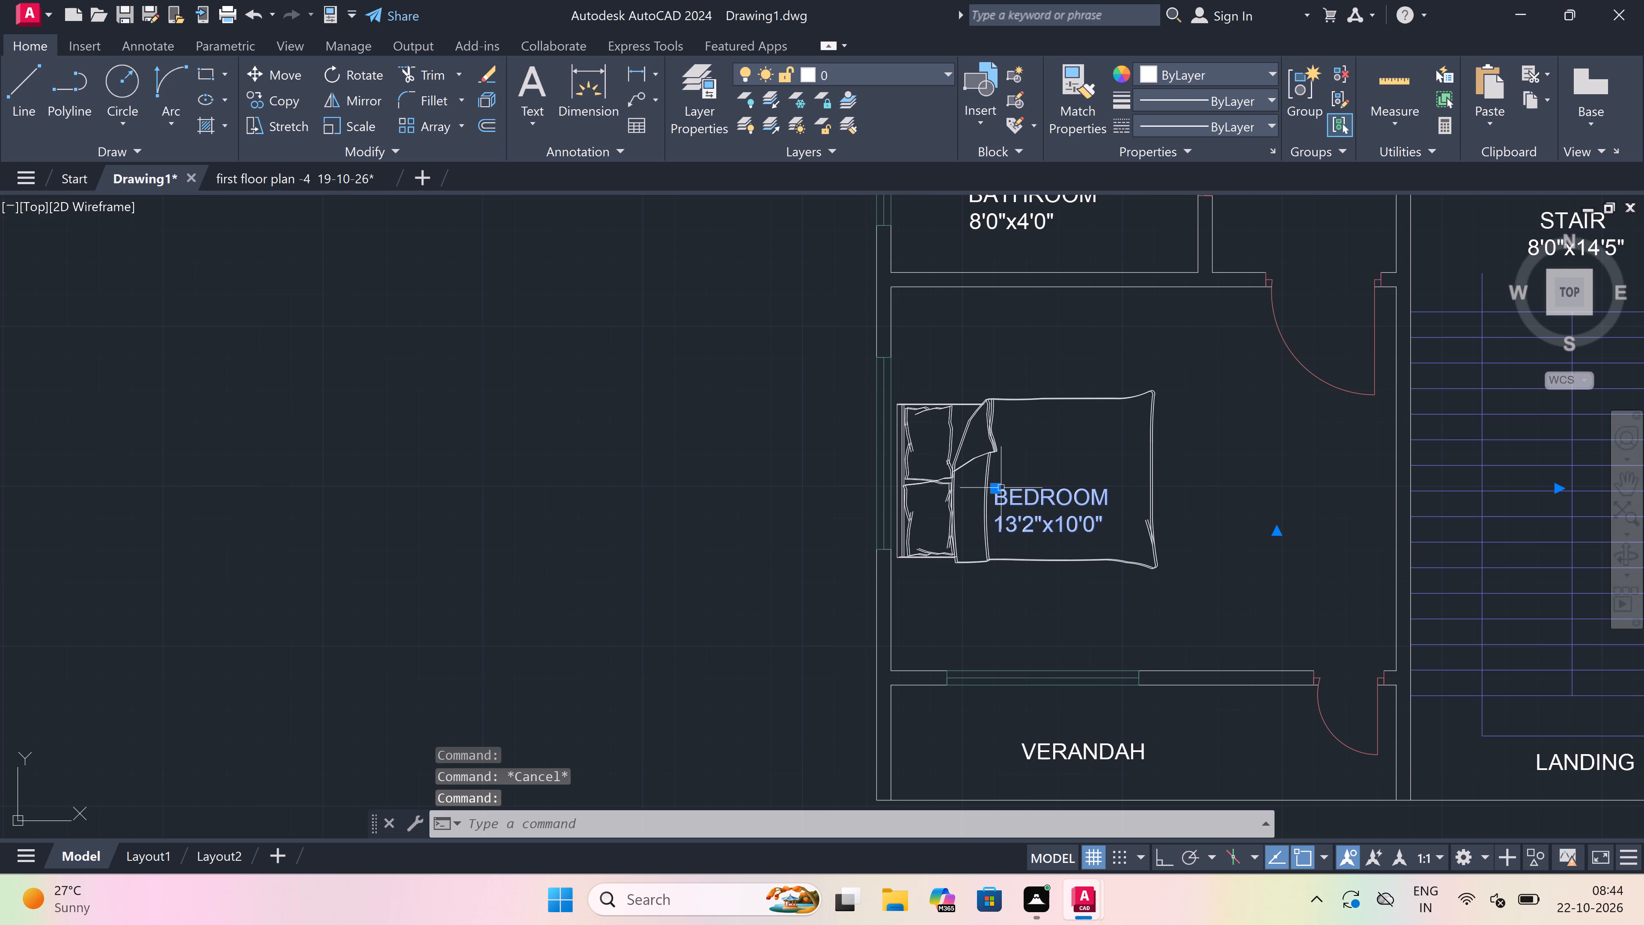
{"action": "left_click", "coordinate": [997, 484]}
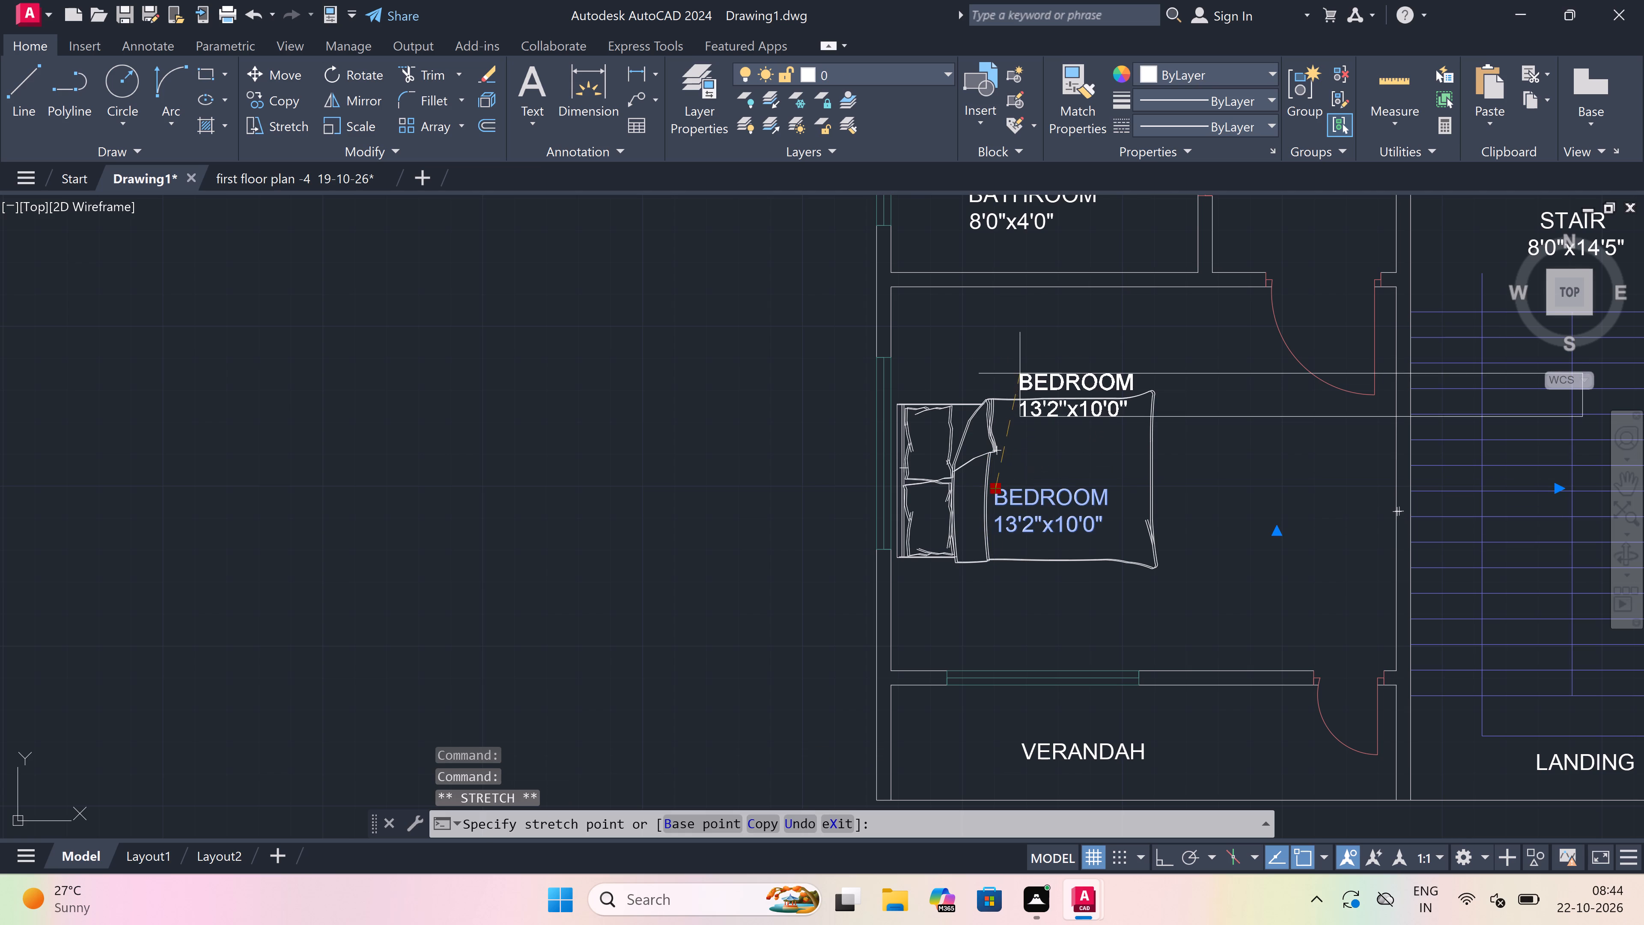
{"action": "scroll", "coordinate": [984, 416], "scroll_direction": "down", "scroll_amount": 2}
{"action": "scroll", "coordinate": [1009, 364], "scroll_direction": "up", "scroll_amount": 2}
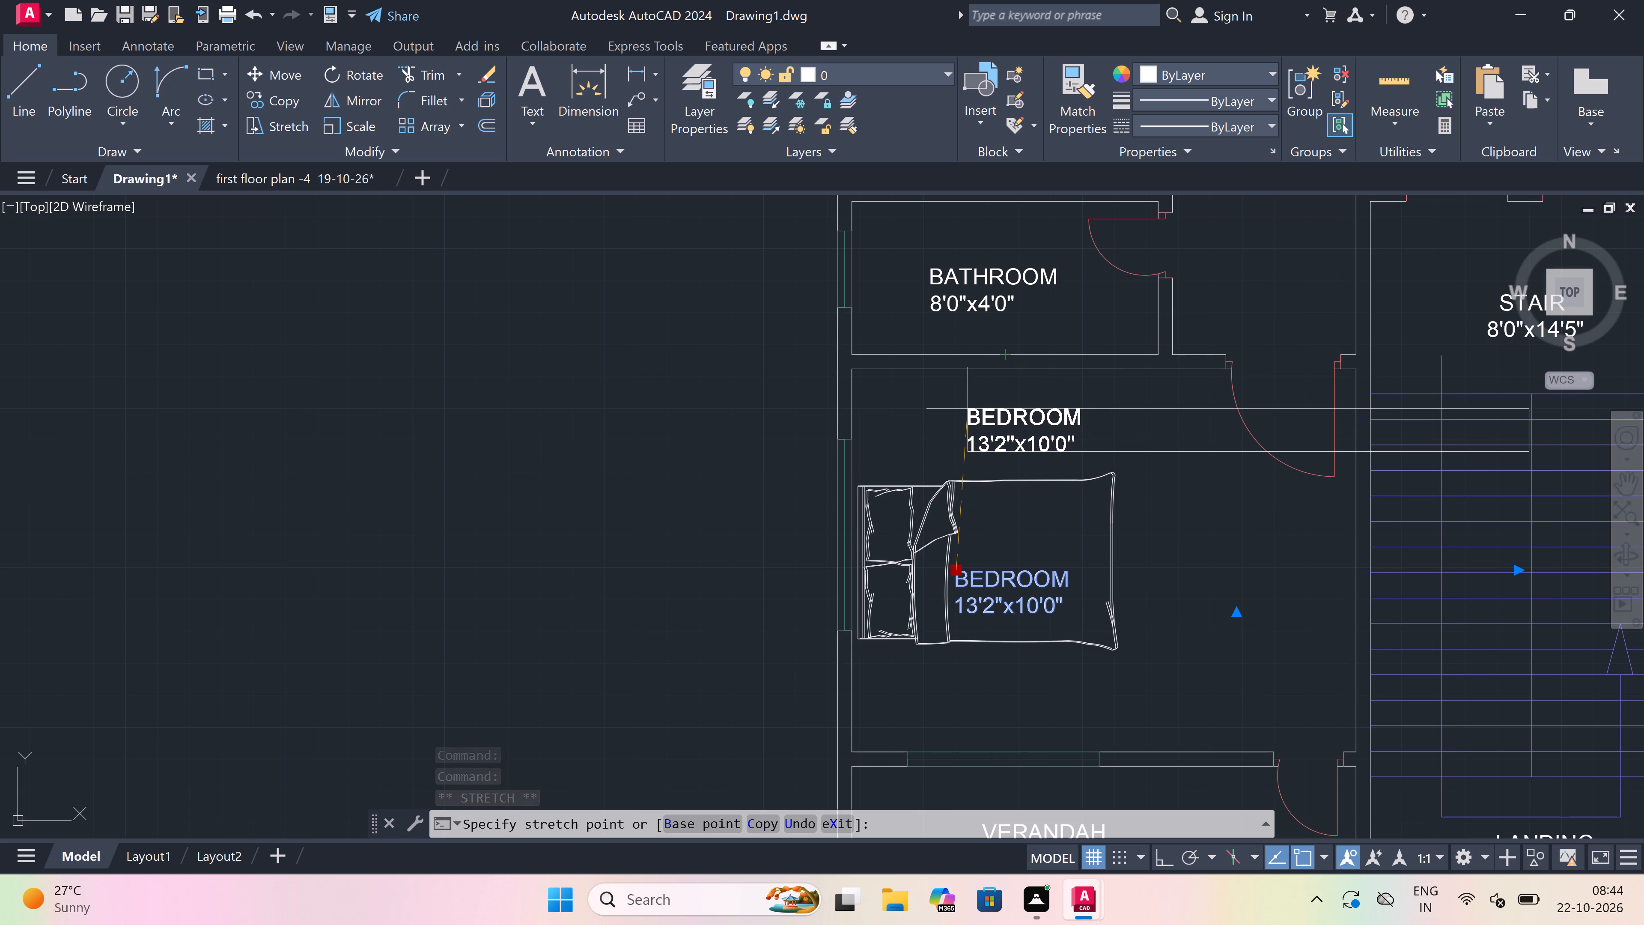
{"action": "left_click", "coordinate": [968, 403]}
{"action": "key", "text": "Escape"}
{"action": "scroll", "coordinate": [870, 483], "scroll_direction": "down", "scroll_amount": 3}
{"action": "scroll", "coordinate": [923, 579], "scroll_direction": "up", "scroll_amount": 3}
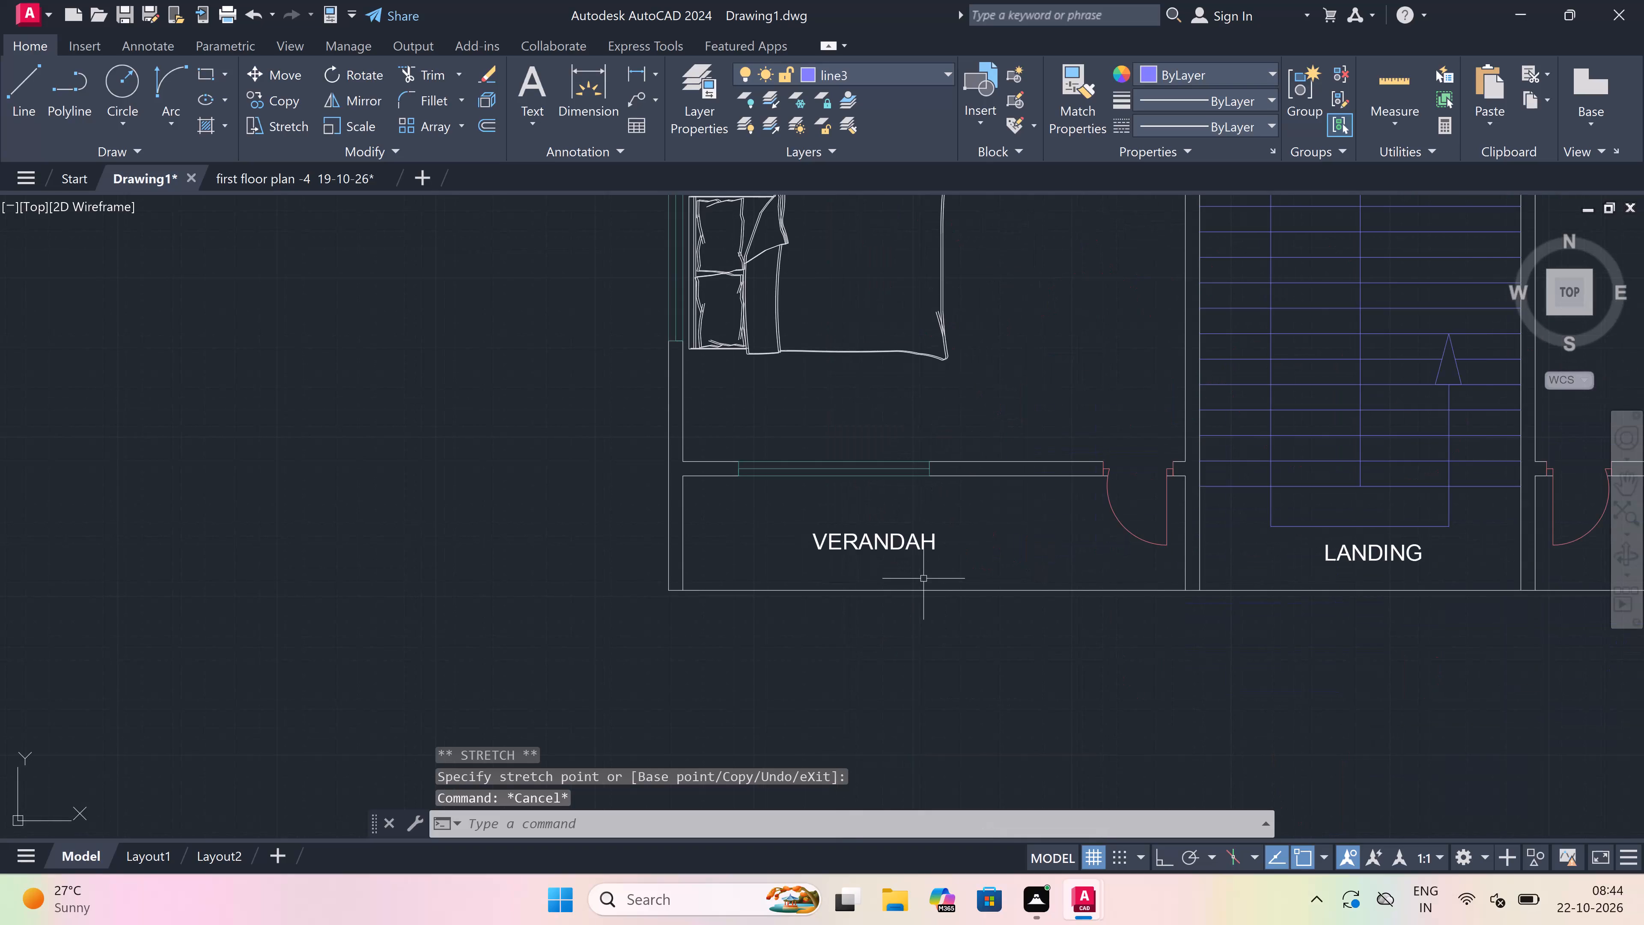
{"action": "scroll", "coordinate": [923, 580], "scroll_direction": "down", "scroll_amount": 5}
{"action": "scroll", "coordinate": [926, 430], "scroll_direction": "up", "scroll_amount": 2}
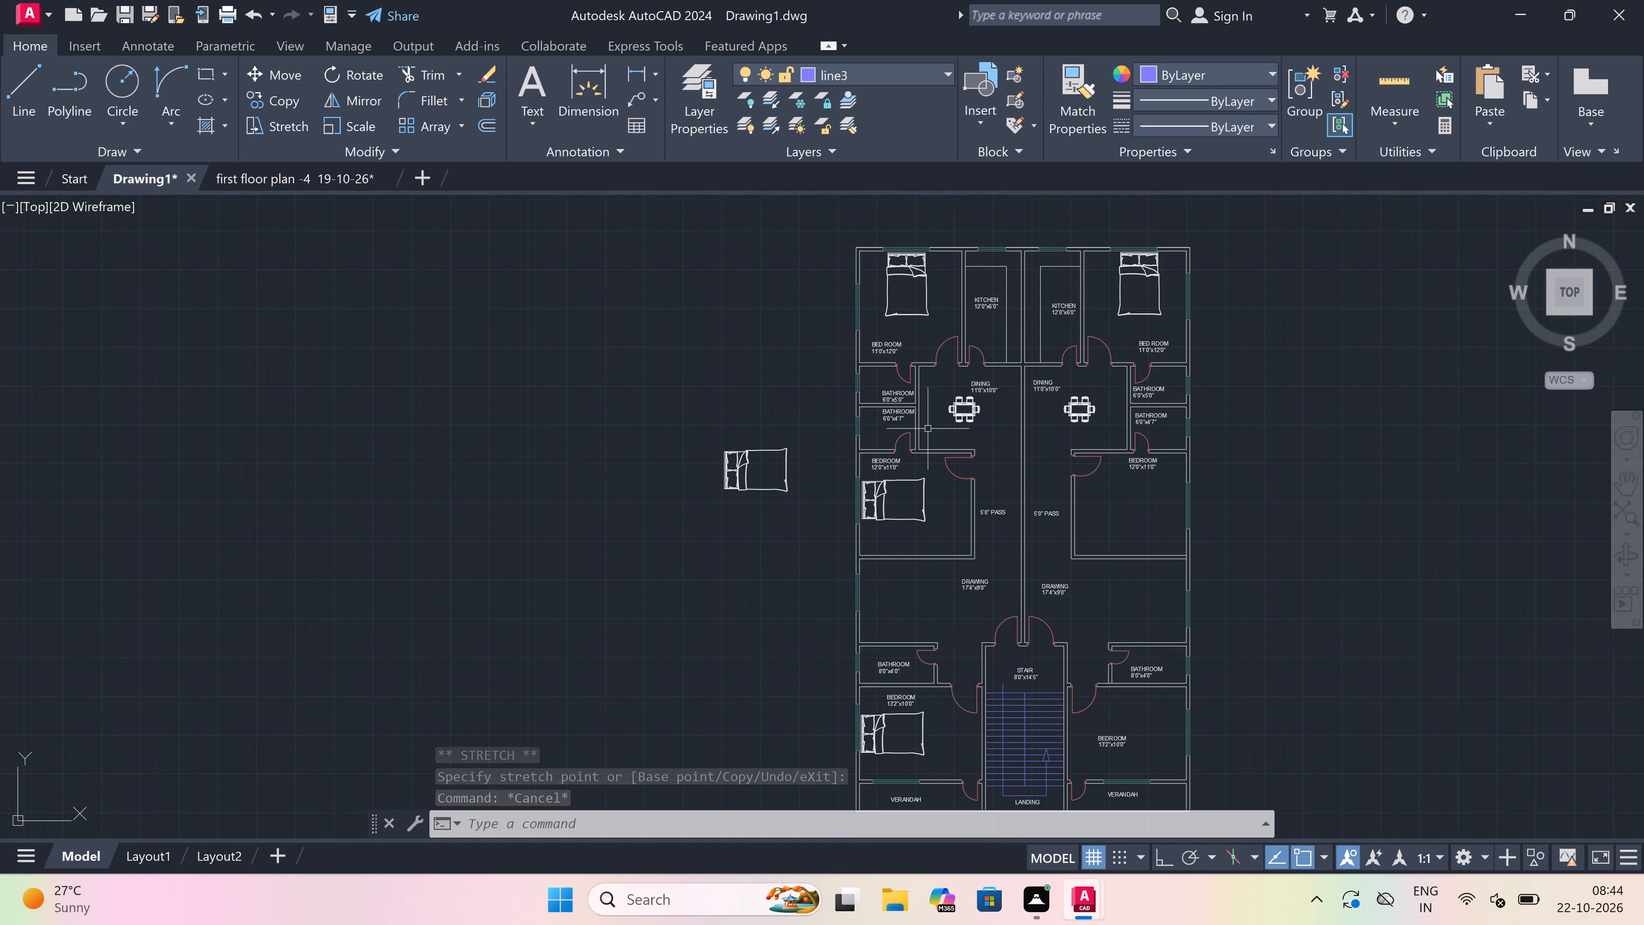
Erase the spare rotated double bed standing outside the plan, beyond its left outer wall.
{"action": "left_click", "coordinate": [820, 427]}
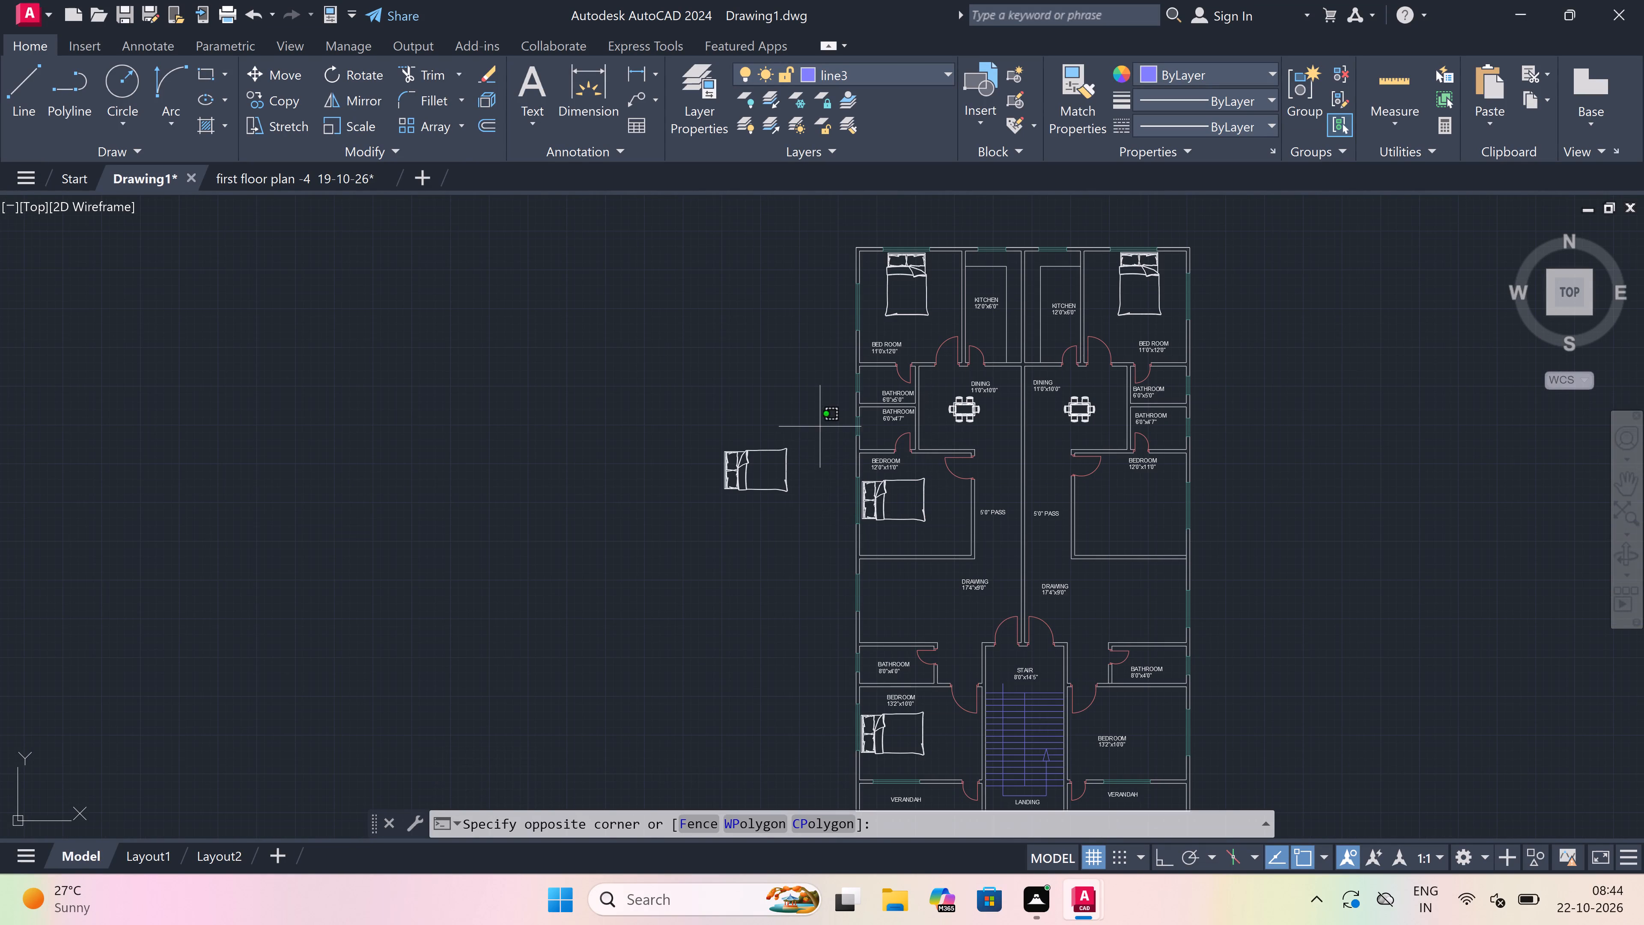
{"action": "left_click", "coordinate": [625, 582]}
{"action": "key", "text": "Delete"}
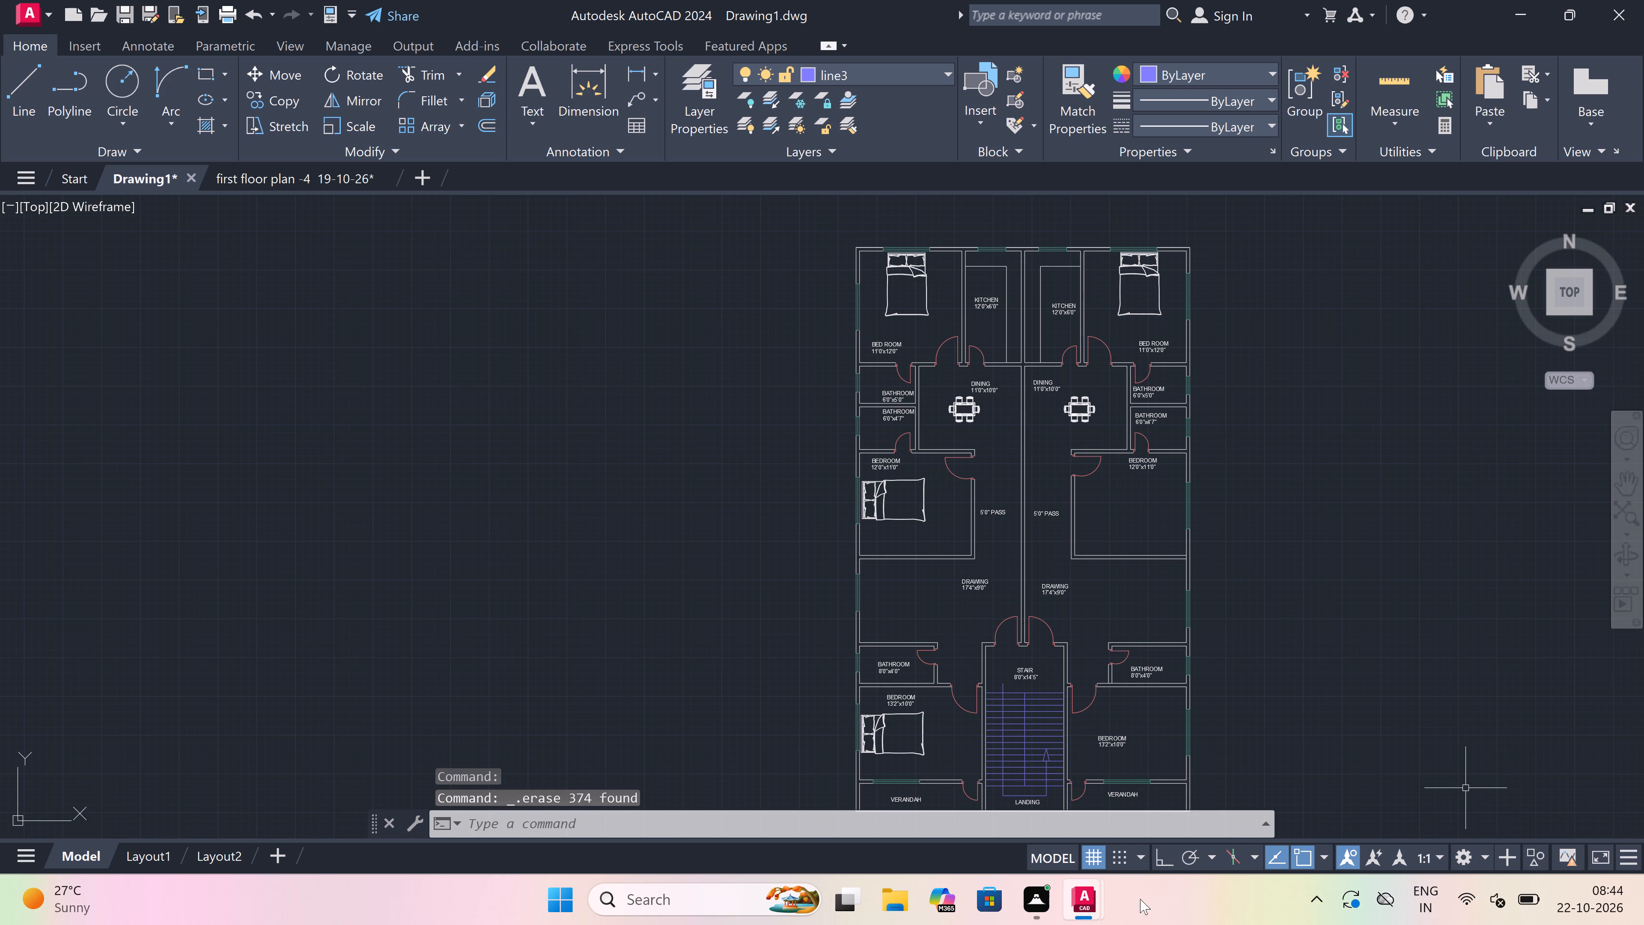
In the first floor plan -4 19-10-26 drawing, copy the lower unit's two living room sofas and centre table to the clipboard.
{"action": "left_click_drag", "start_coordinate": [1202, 771], "coordinate": [1206, 770]}
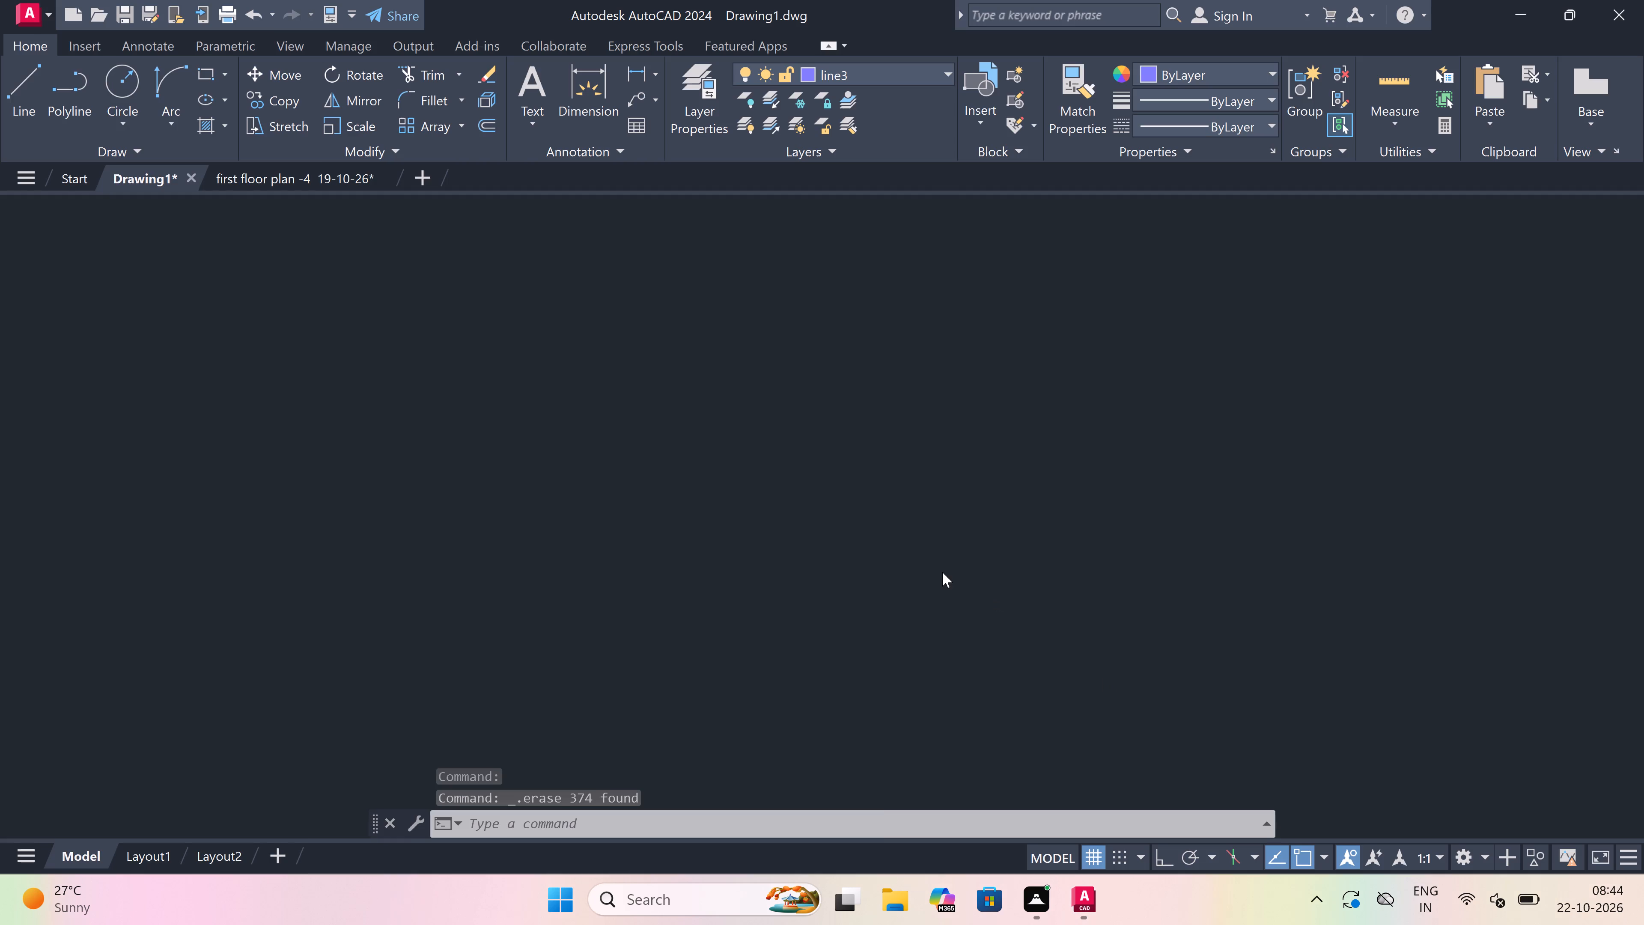
{"action": "scroll", "coordinate": [938, 579], "scroll_direction": "down", "scroll_amount": 4}
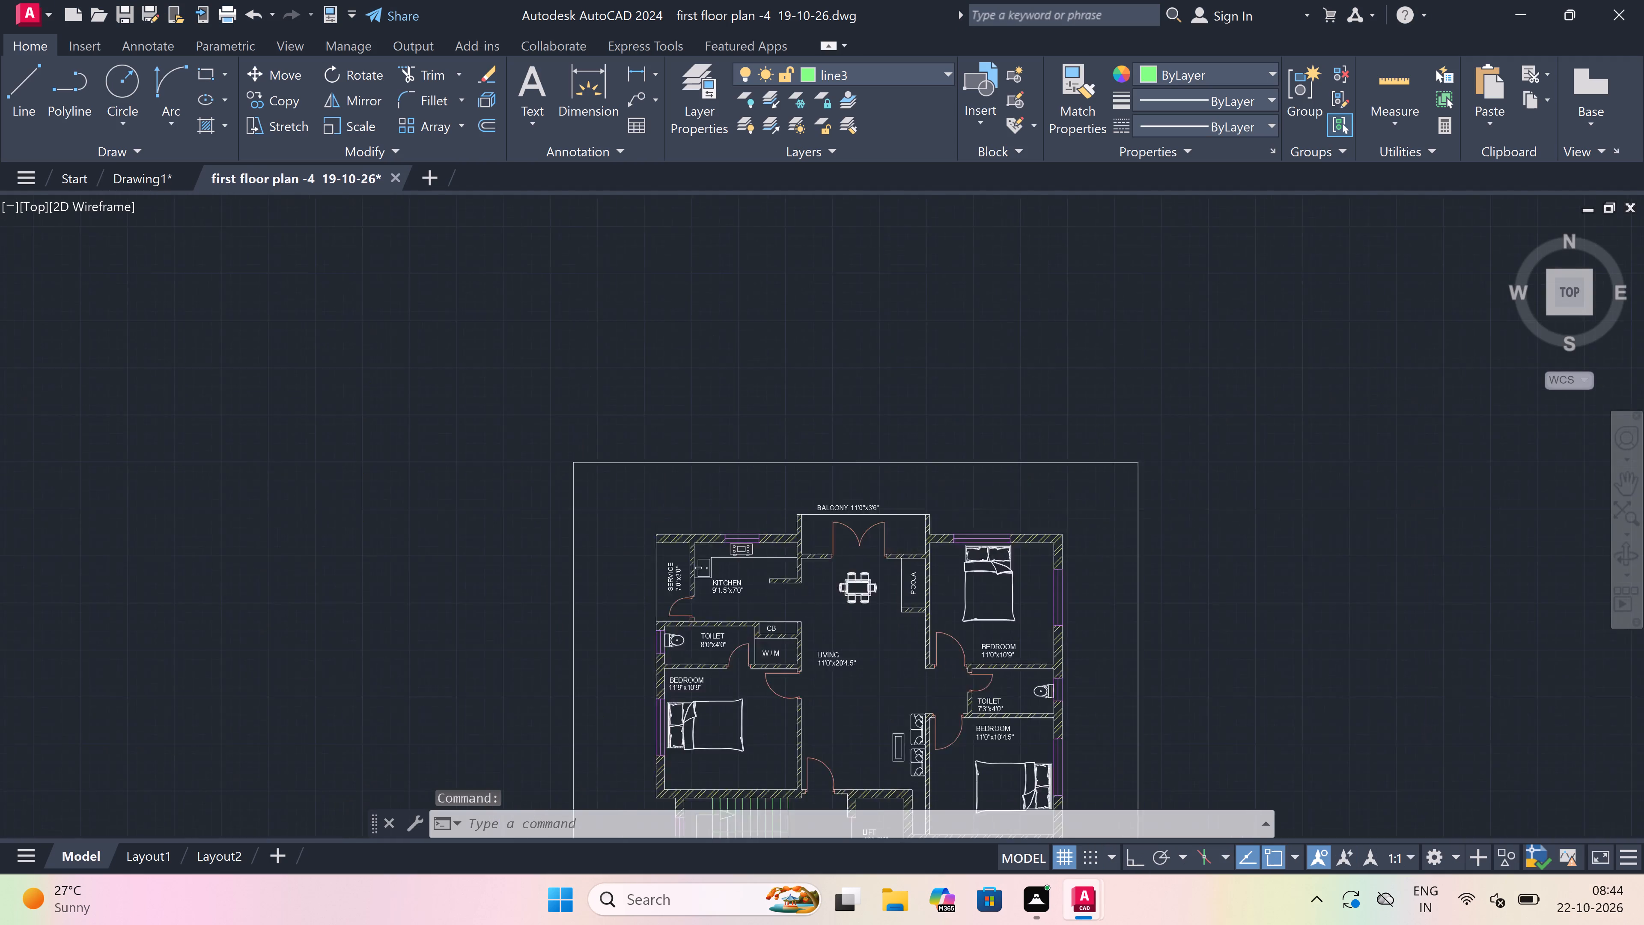
{"action": "scroll", "coordinate": [940, 584], "scroll_direction": "down", "scroll_amount": 2}
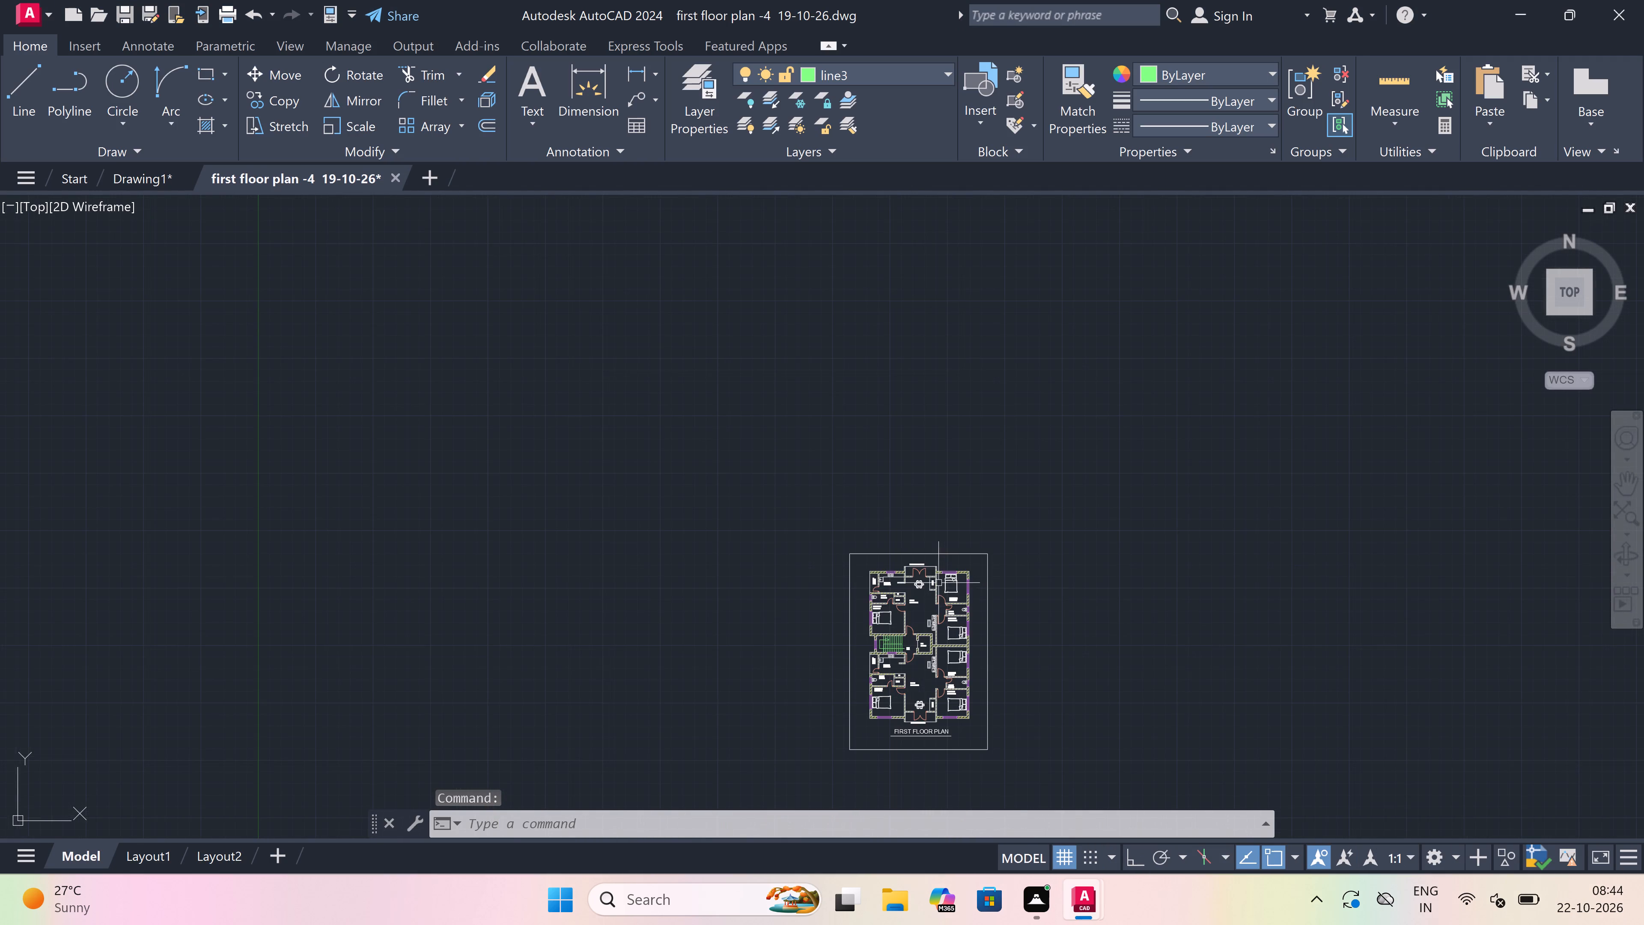
{"action": "scroll", "coordinate": [938, 583], "scroll_direction": "down", "scroll_amount": 1}
{"action": "scroll", "coordinate": [910, 636], "scroll_direction": "up", "scroll_amount": 6}
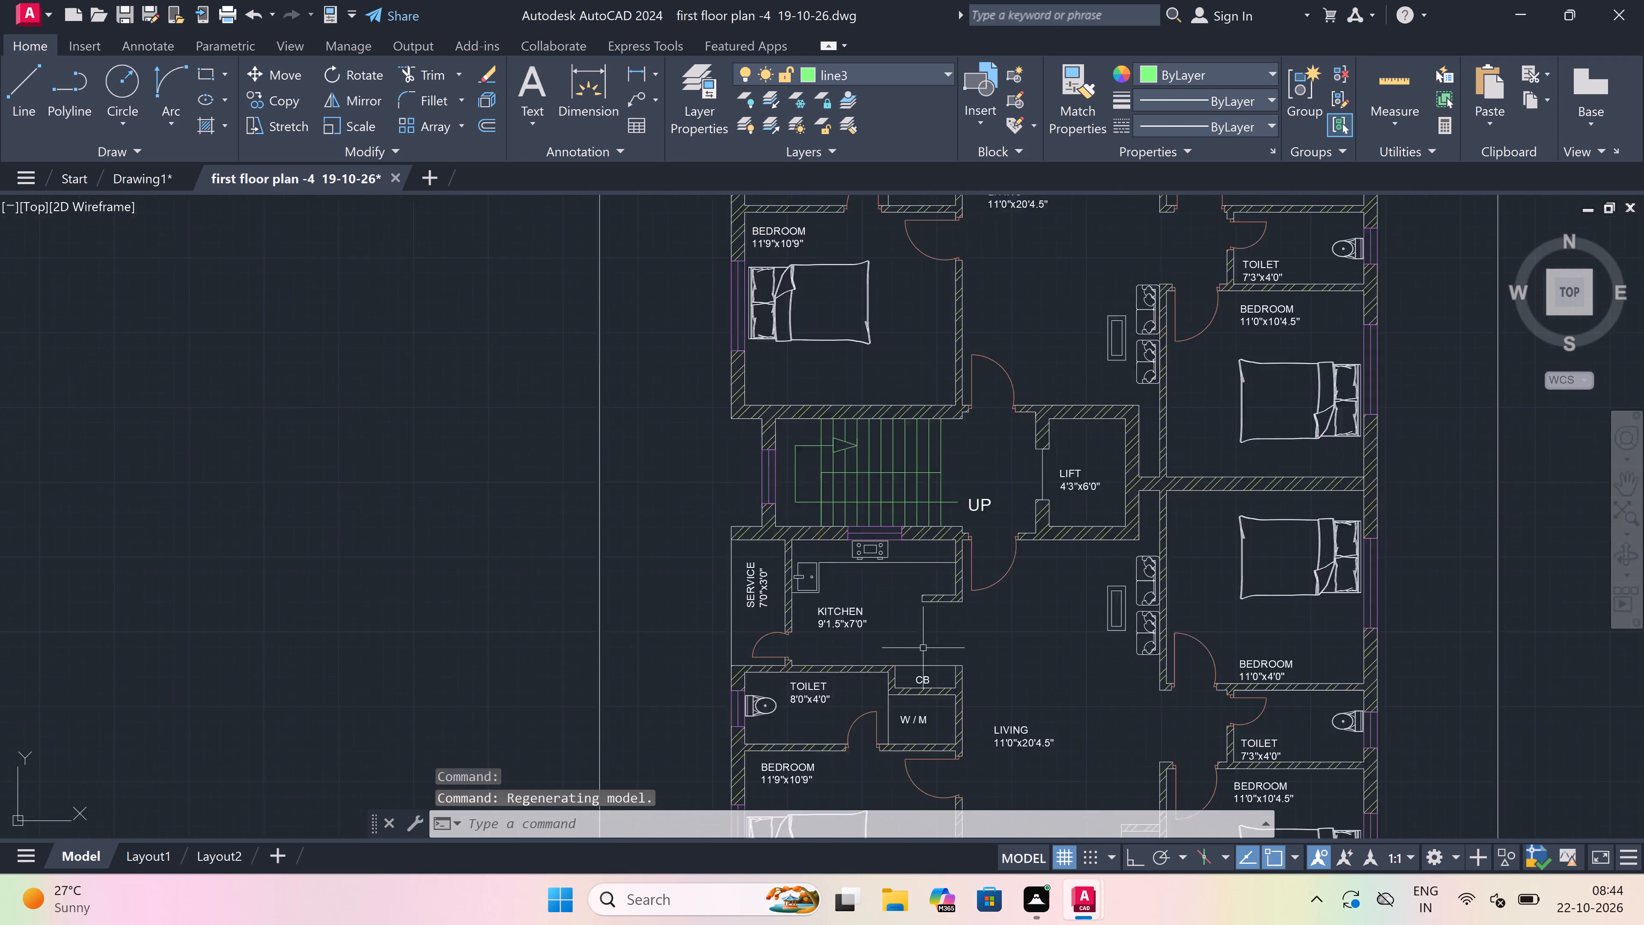
{"action": "scroll", "coordinate": [929, 641], "scroll_direction": "down", "scroll_amount": 2}
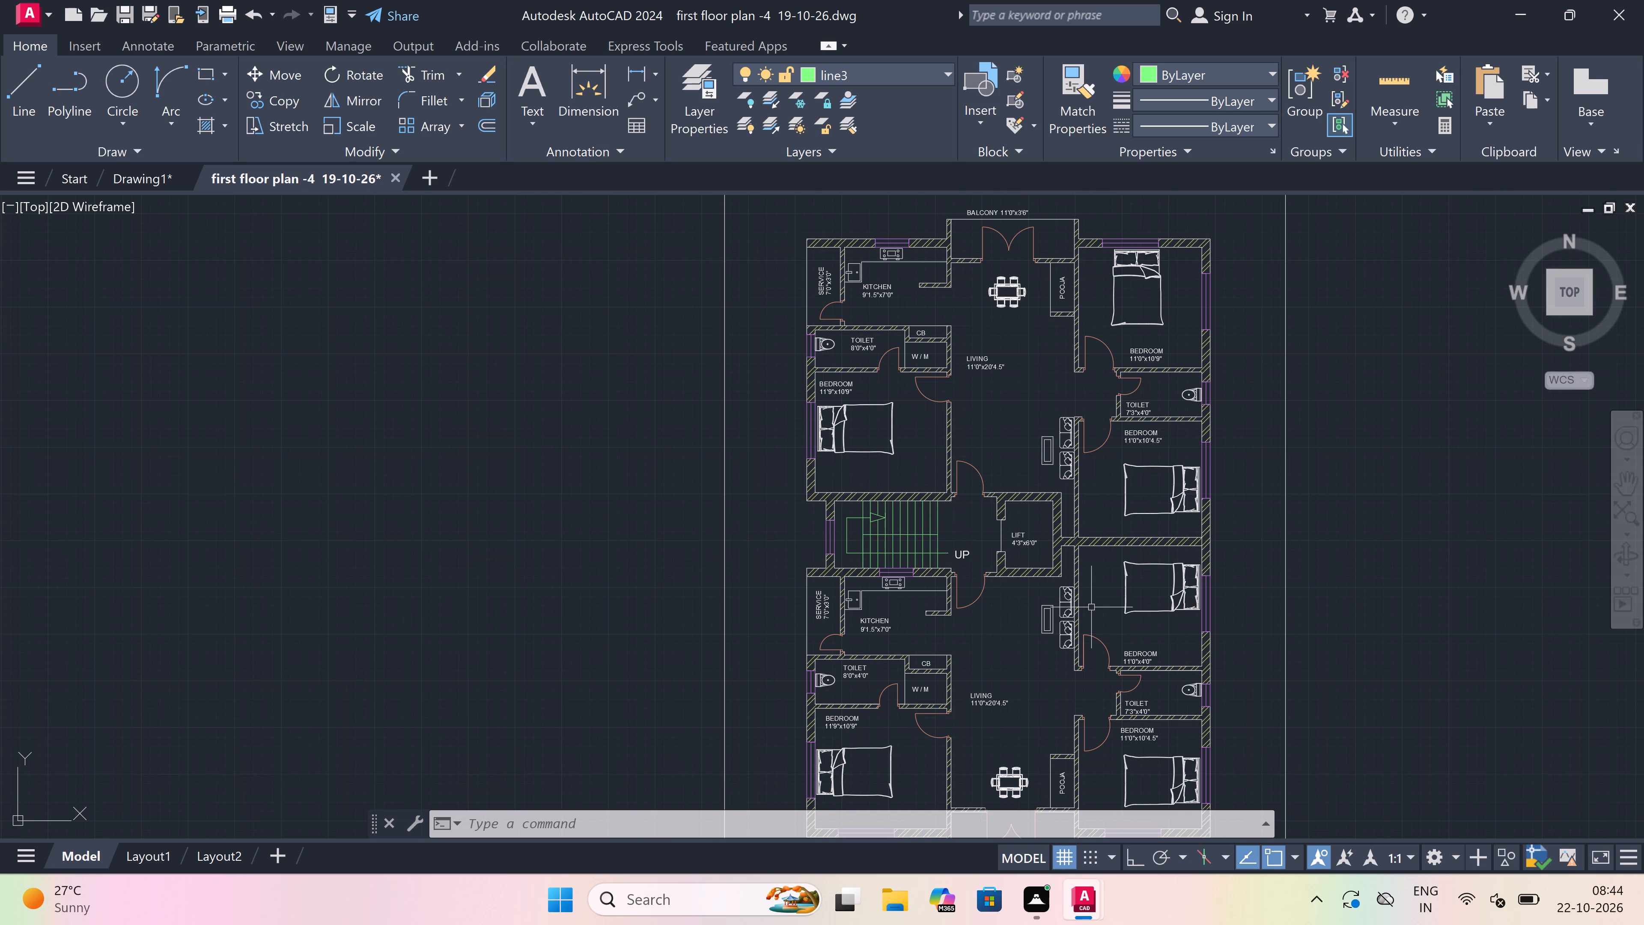
{"action": "scroll", "coordinate": [1086, 609], "scroll_direction": "up", "scroll_amount": 3}
{"action": "scroll", "coordinate": [1017, 530], "scroll_direction": "up", "scroll_amount": 2}
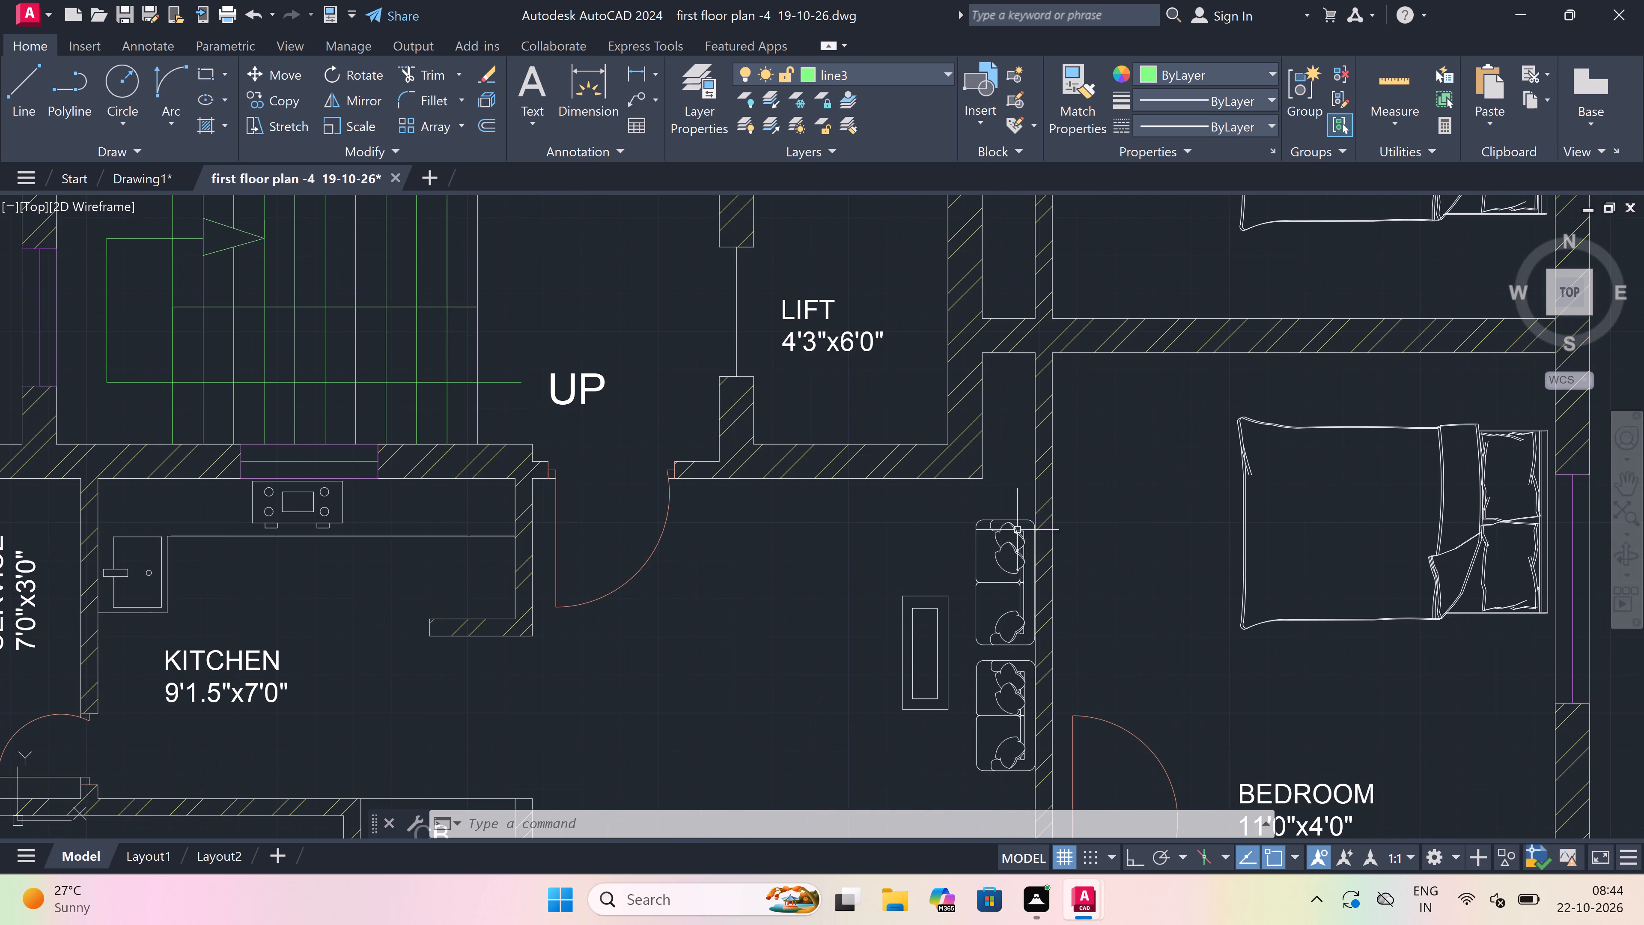
{"action": "scroll", "coordinate": [1031, 465], "scroll_direction": "up", "scroll_amount": 2}
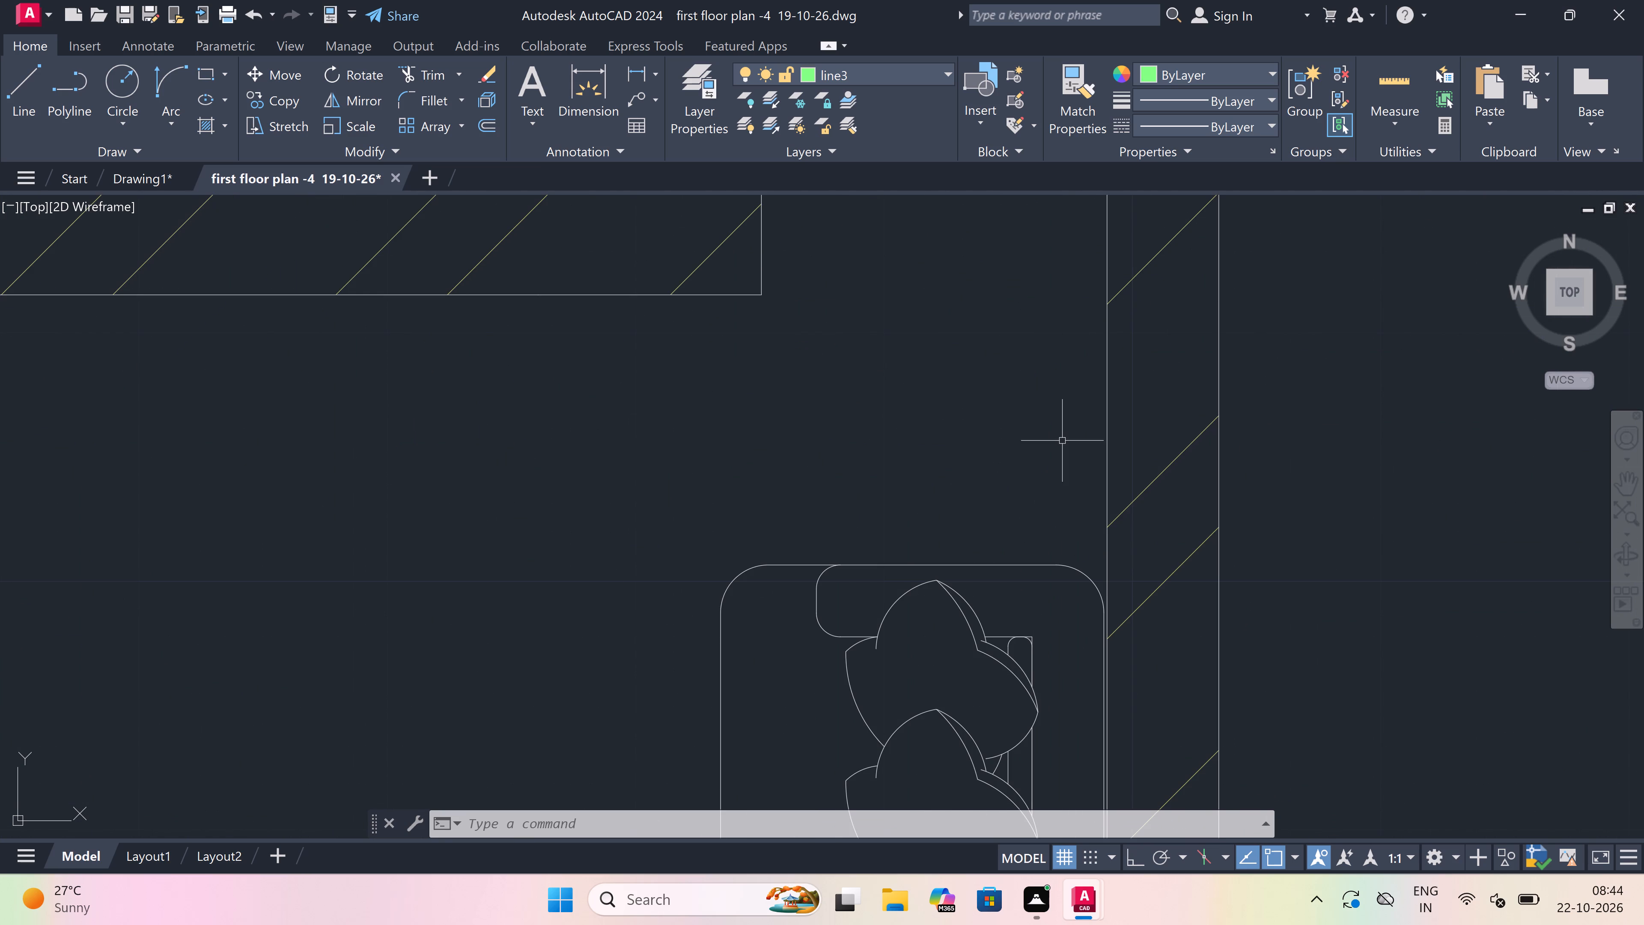
{"action": "left_click", "coordinate": [1088, 452]}
{"action": "scroll", "coordinate": [920, 579], "scroll_direction": "down", "scroll_amount": 5}
{"action": "scroll", "coordinate": [934, 544], "scroll_direction": "down", "scroll_amount": 3}
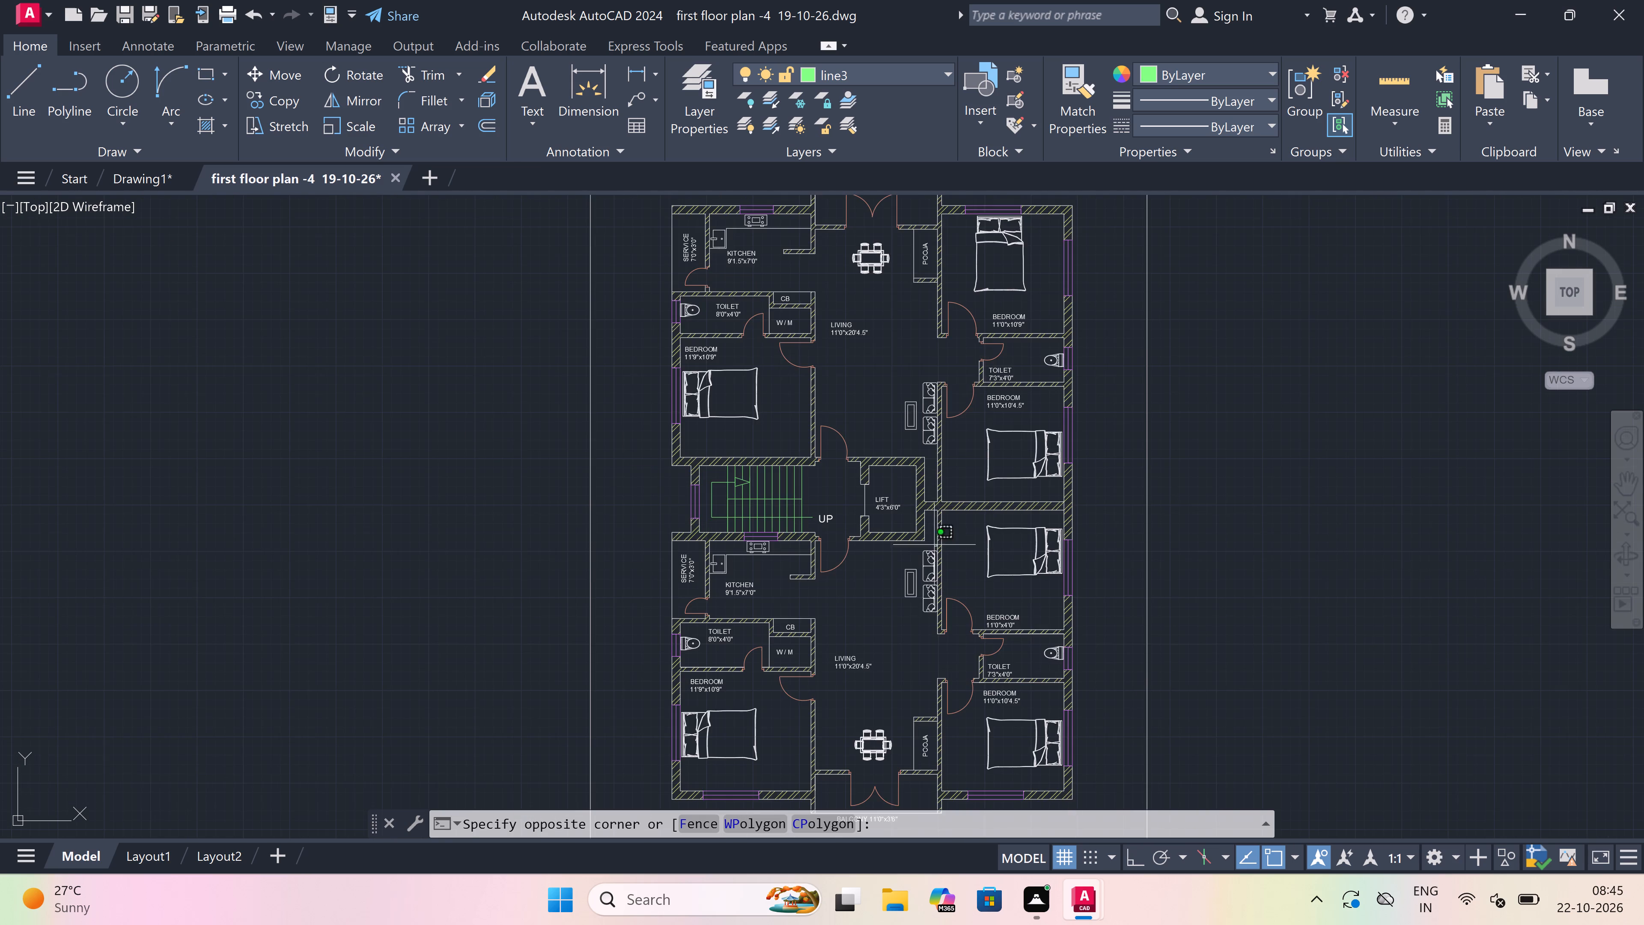
{"action": "scroll", "coordinate": [905, 596], "scroll_direction": "up", "scroll_amount": 3}
{"action": "double_click", "coordinate": [862, 683]}
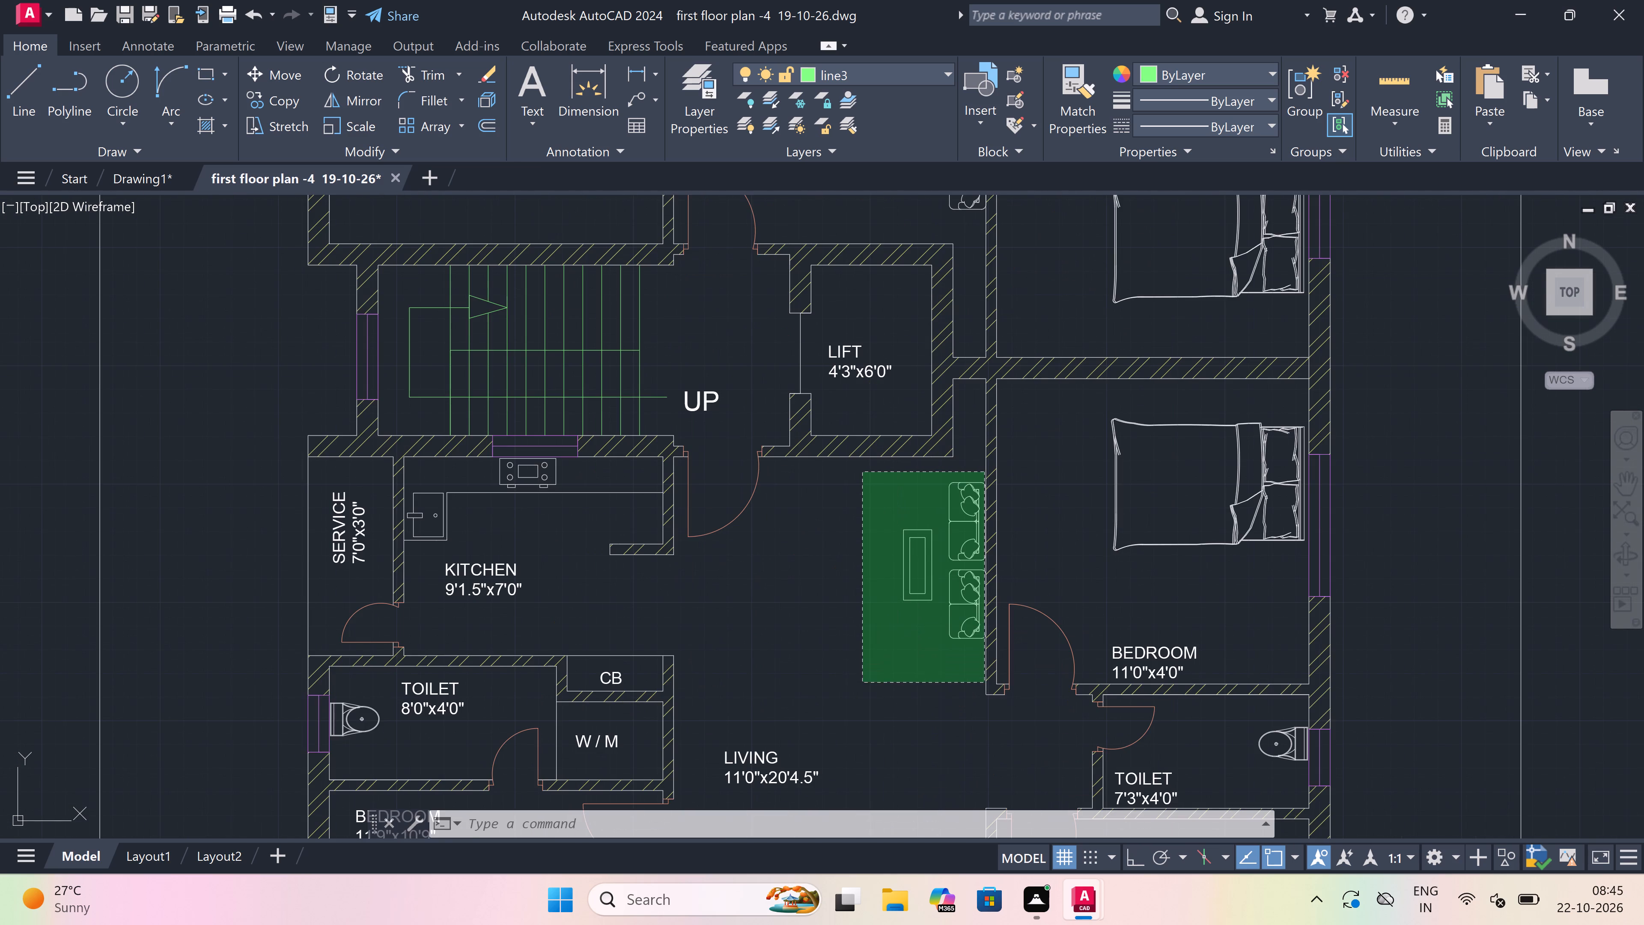
{"action": "key", "text": "ctrl+c"}
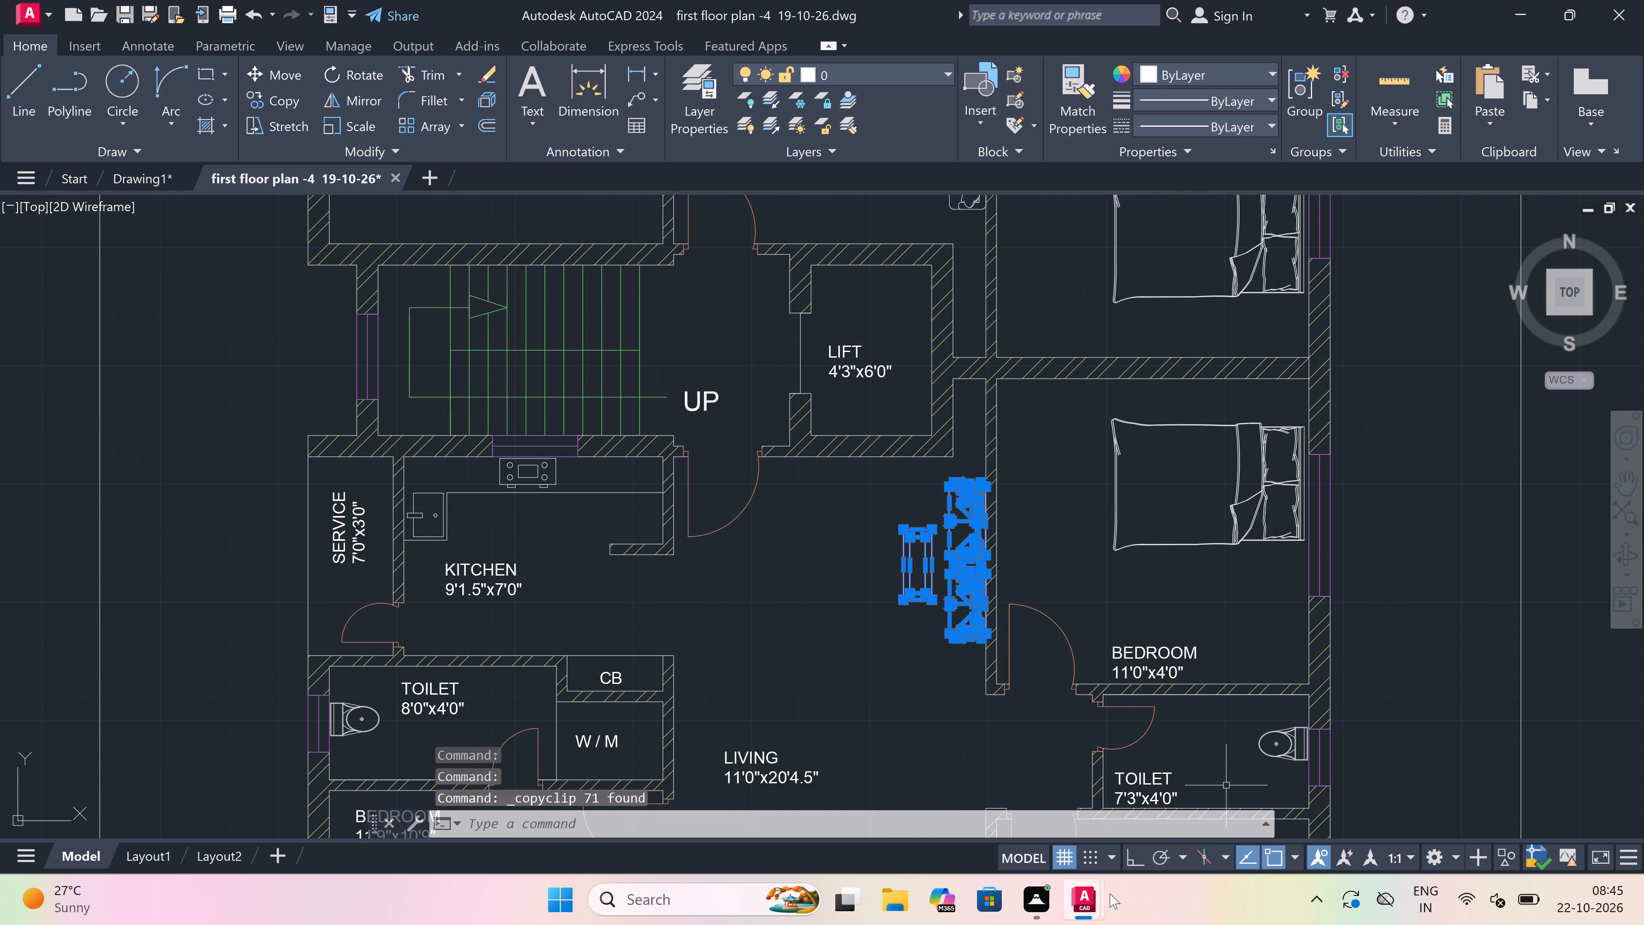
Paste the sofas and centre table into Drawing1's right DRAWING 17'4"x9'0" room, with the sofa backs beside the outer wall window.
{"action": "left_click", "coordinate": [1019, 813]}
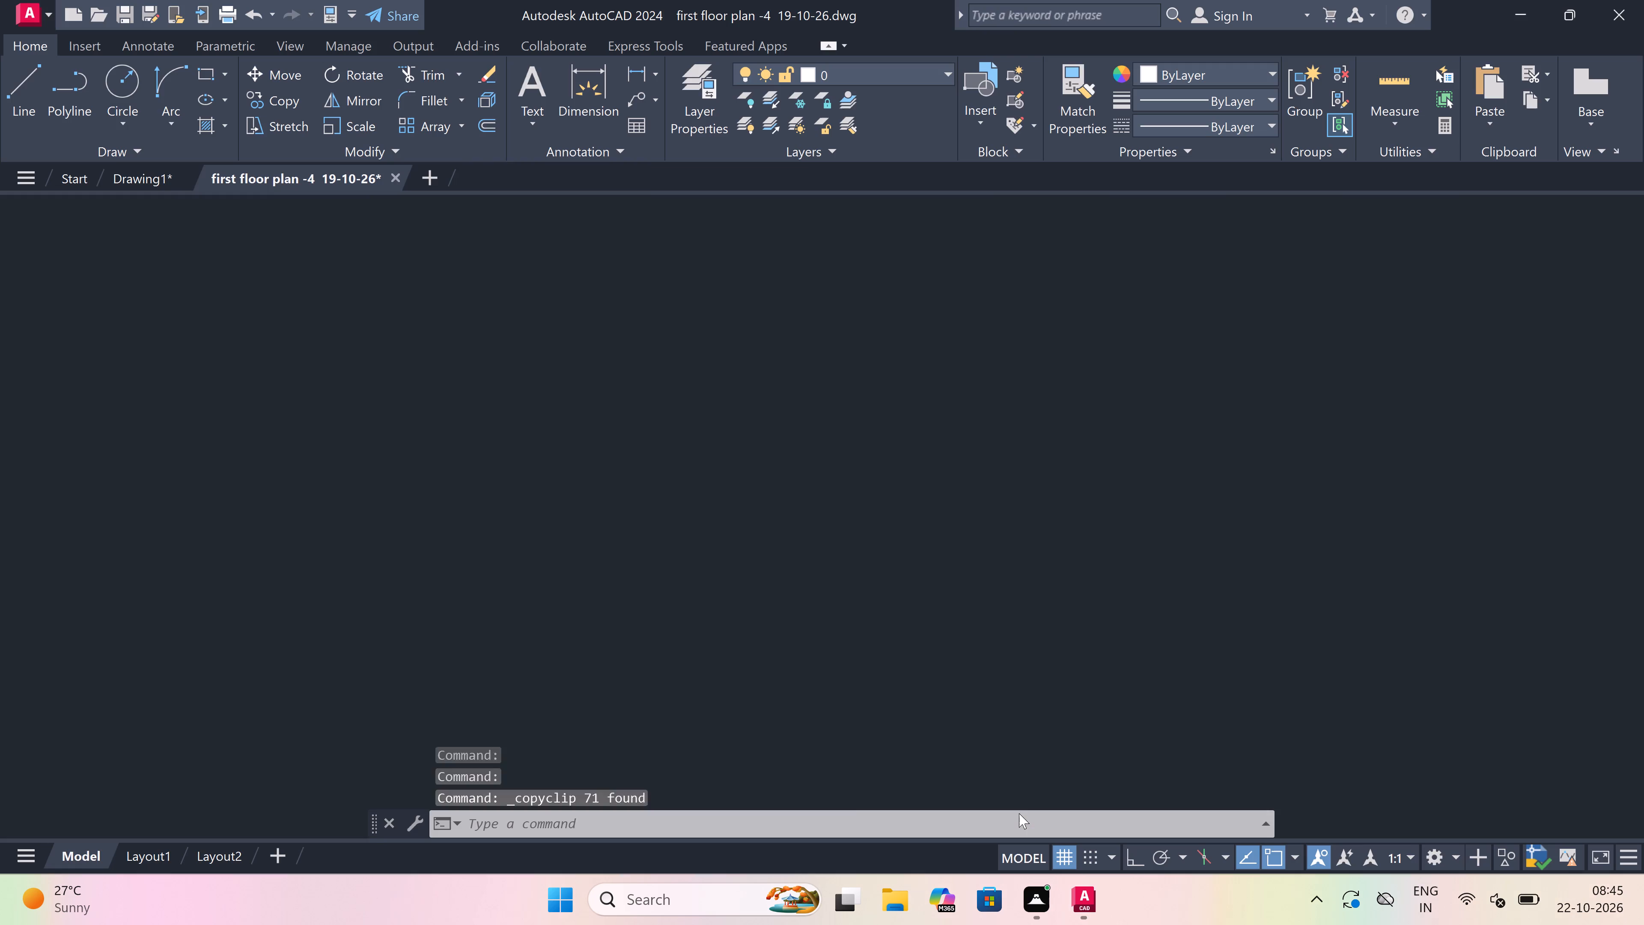
{"action": "key", "text": "ctrl+v"}
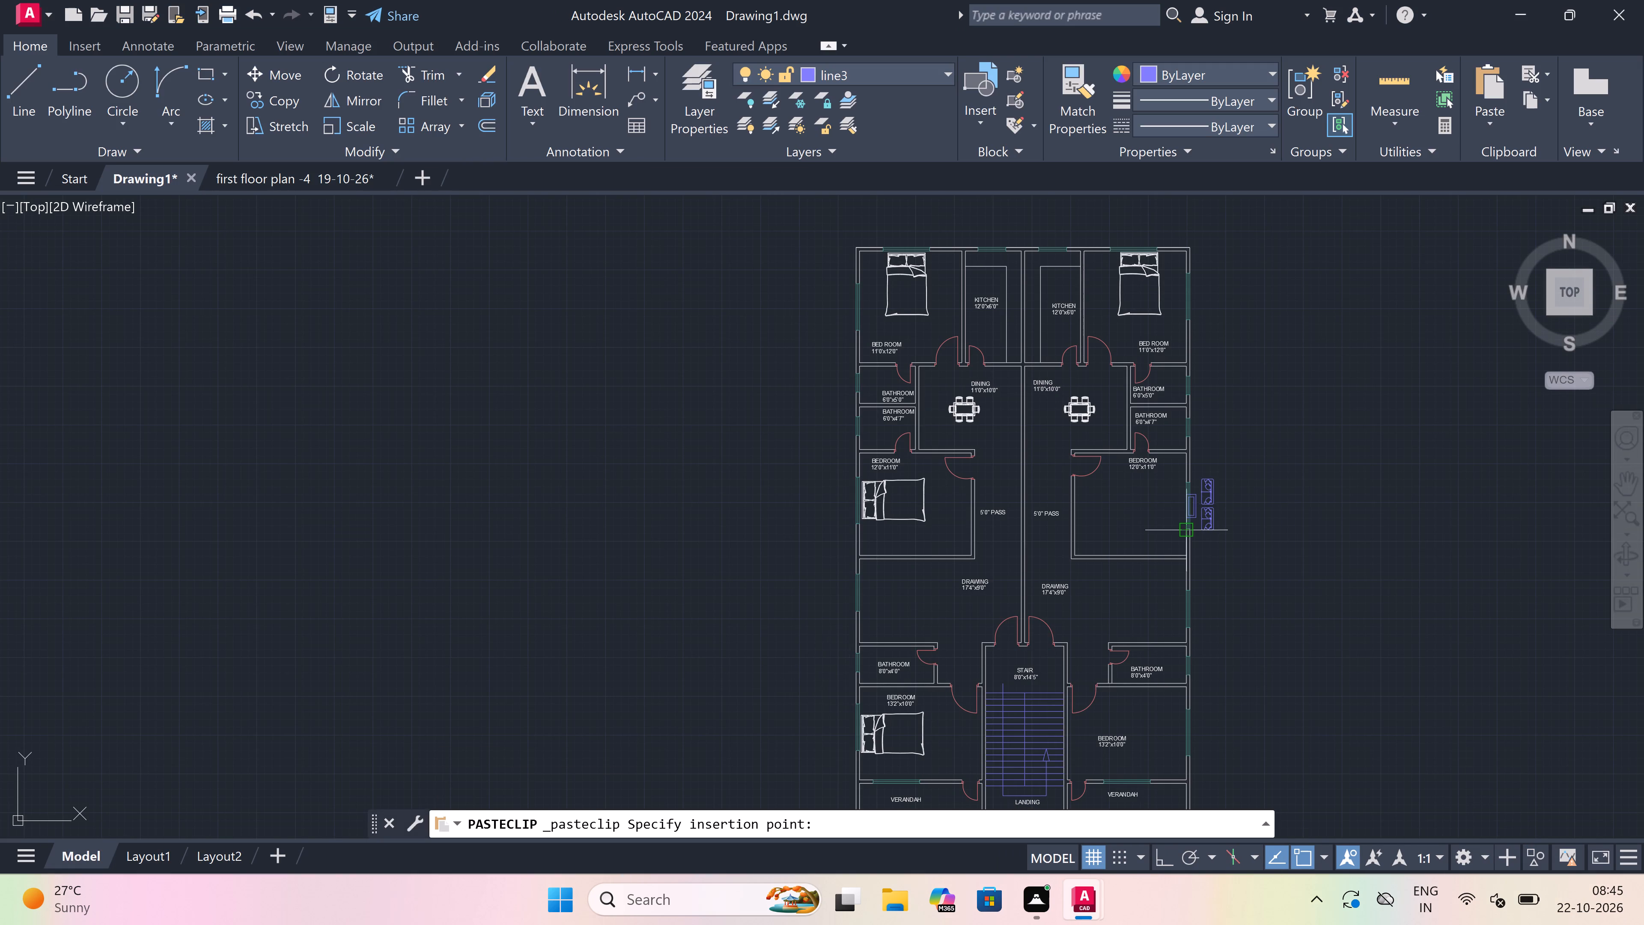
{"action": "scroll", "coordinate": [1141, 598], "scroll_direction": "up", "scroll_amount": 2}
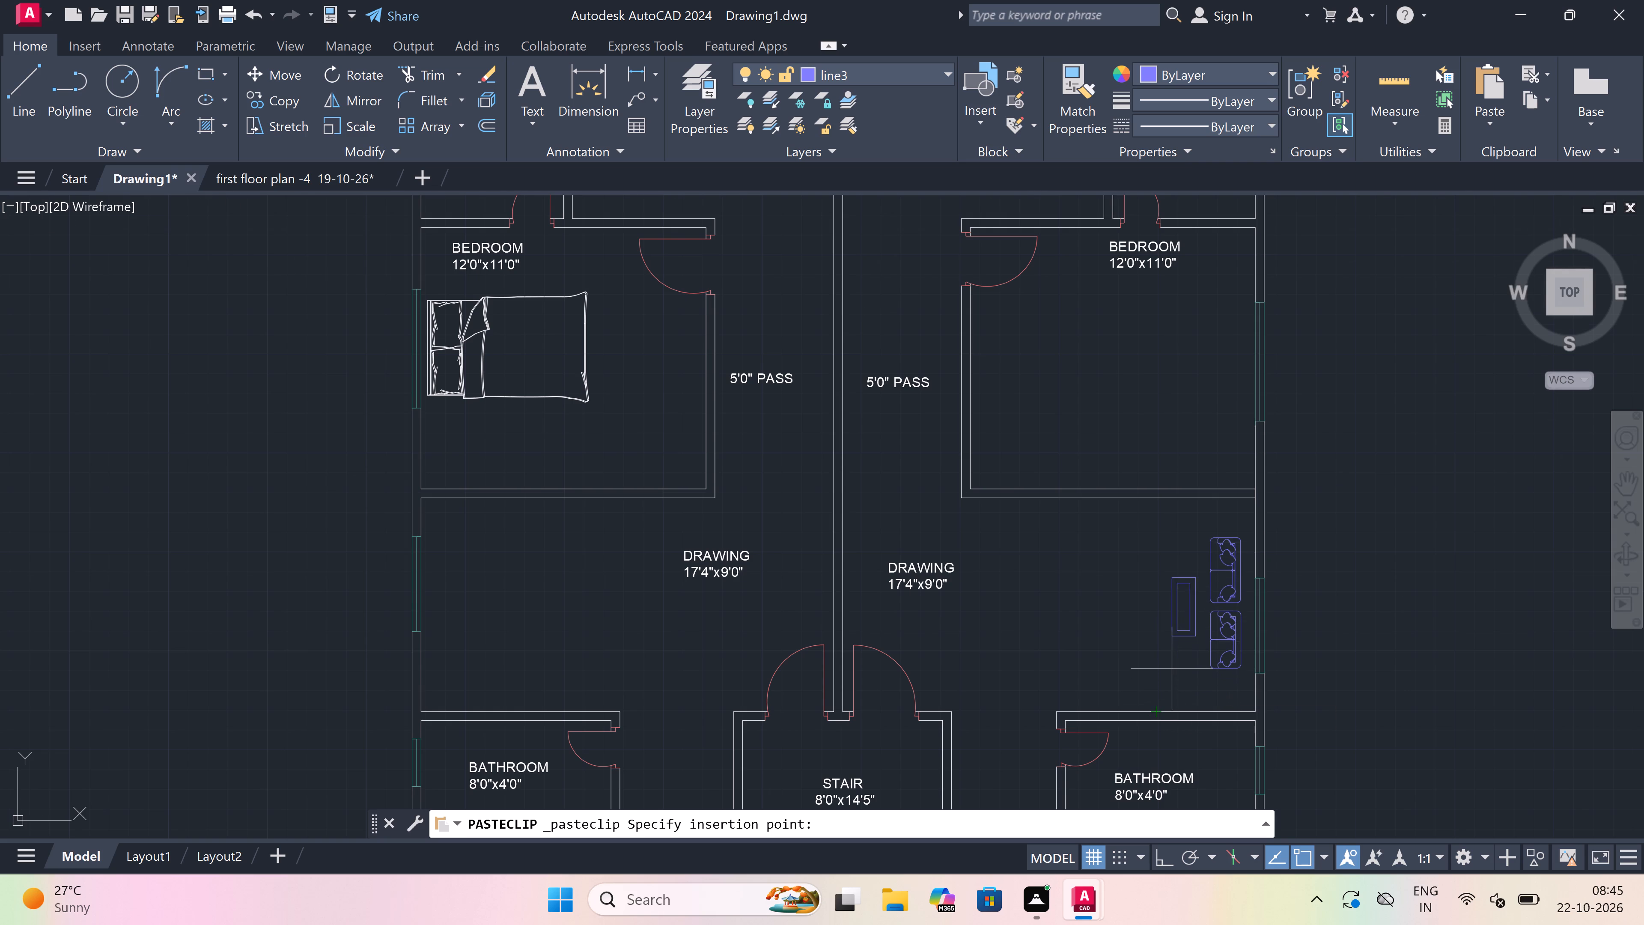
{"action": "scroll", "coordinate": [1172, 668], "scroll_direction": "up", "scroll_amount": 2}
{"action": "left_click", "coordinate": [1197, 661]}
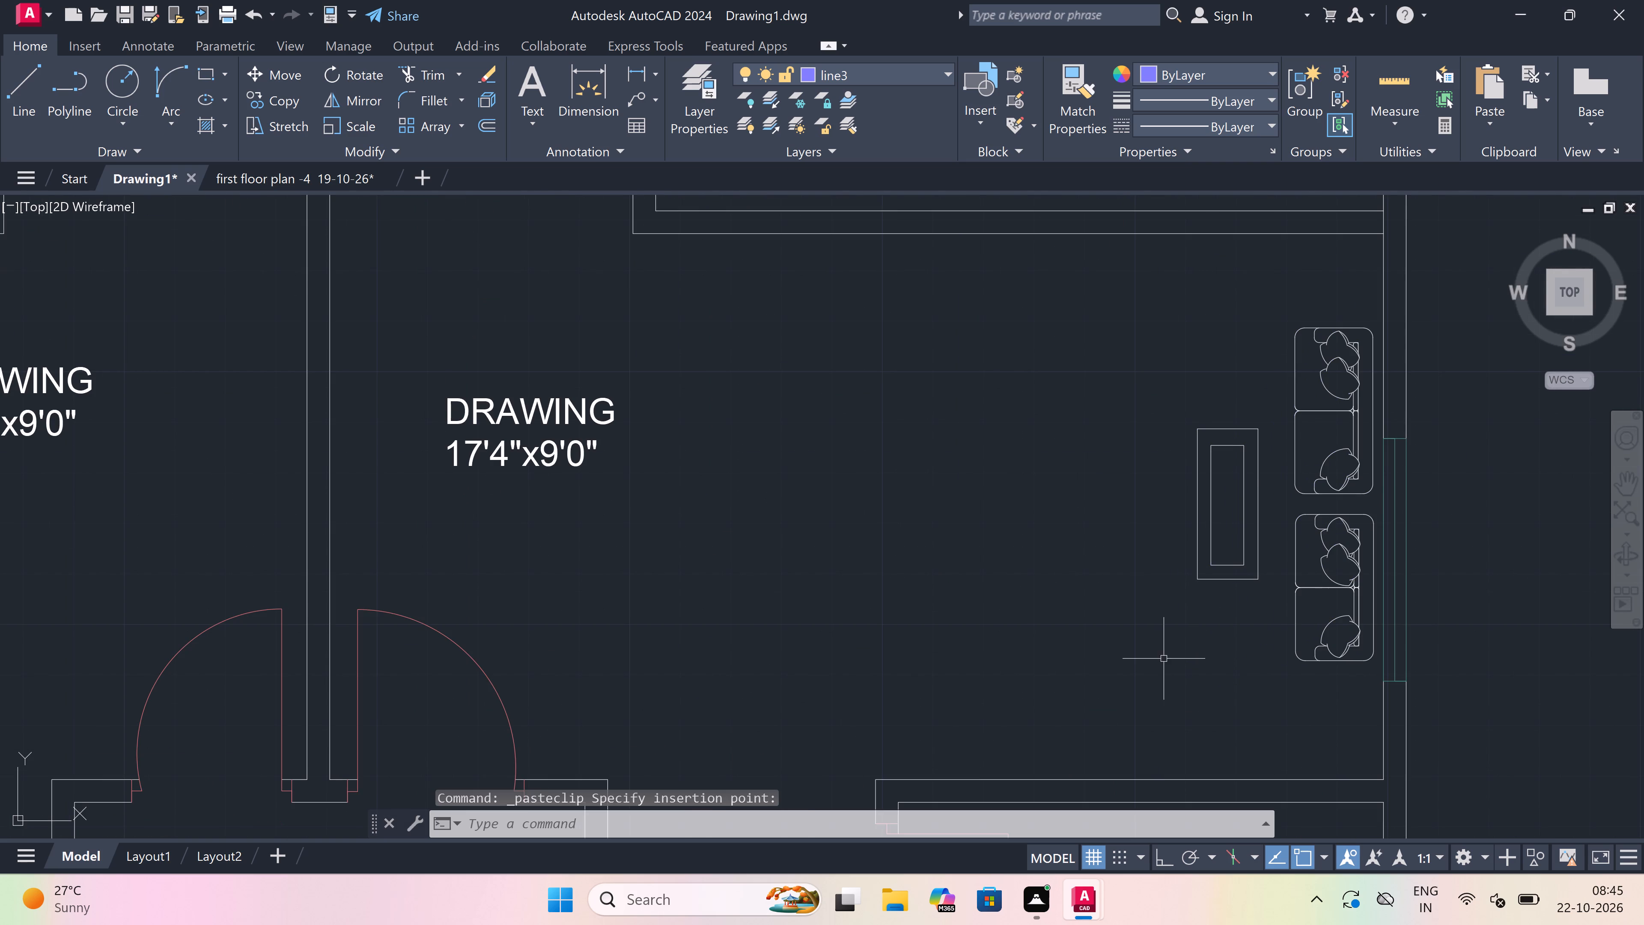
Copy the right DRAWING room's sofas and centre table to the empty space outside the plan's left outer wall.
{"action": "scroll", "coordinate": [1142, 659], "scroll_direction": "down", "scroll_amount": 3}
{"action": "scroll", "coordinate": [1234, 615], "scroll_direction": "up", "scroll_amount": 3}
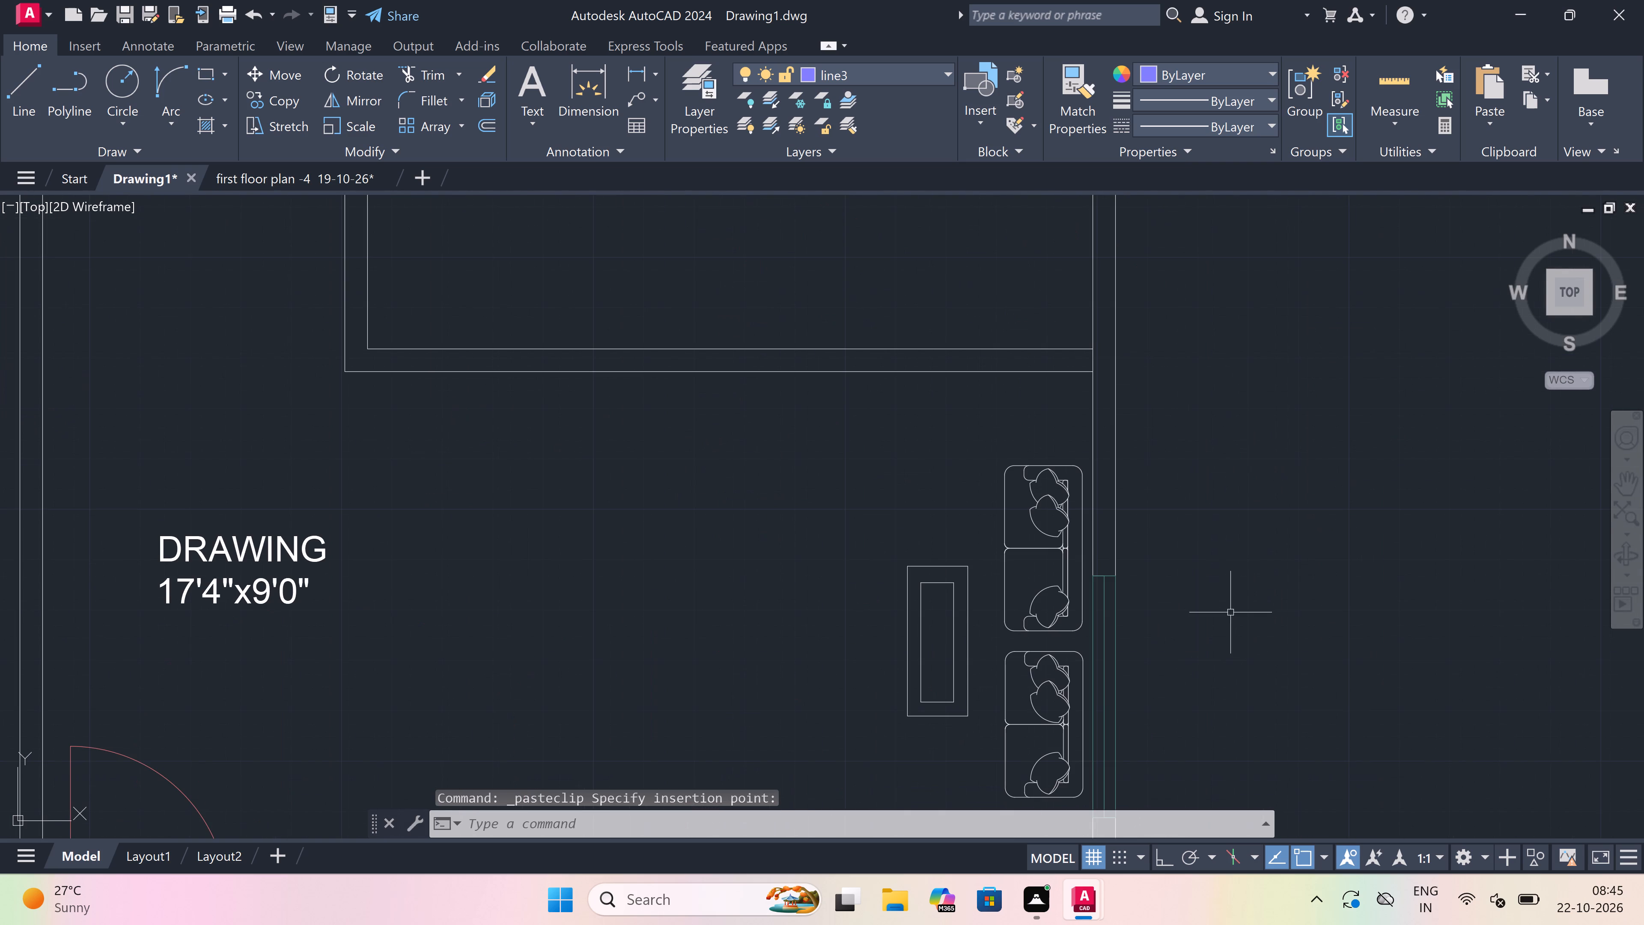
{"action": "scroll", "coordinate": [1088, 446], "scroll_direction": "up", "scroll_amount": 2}
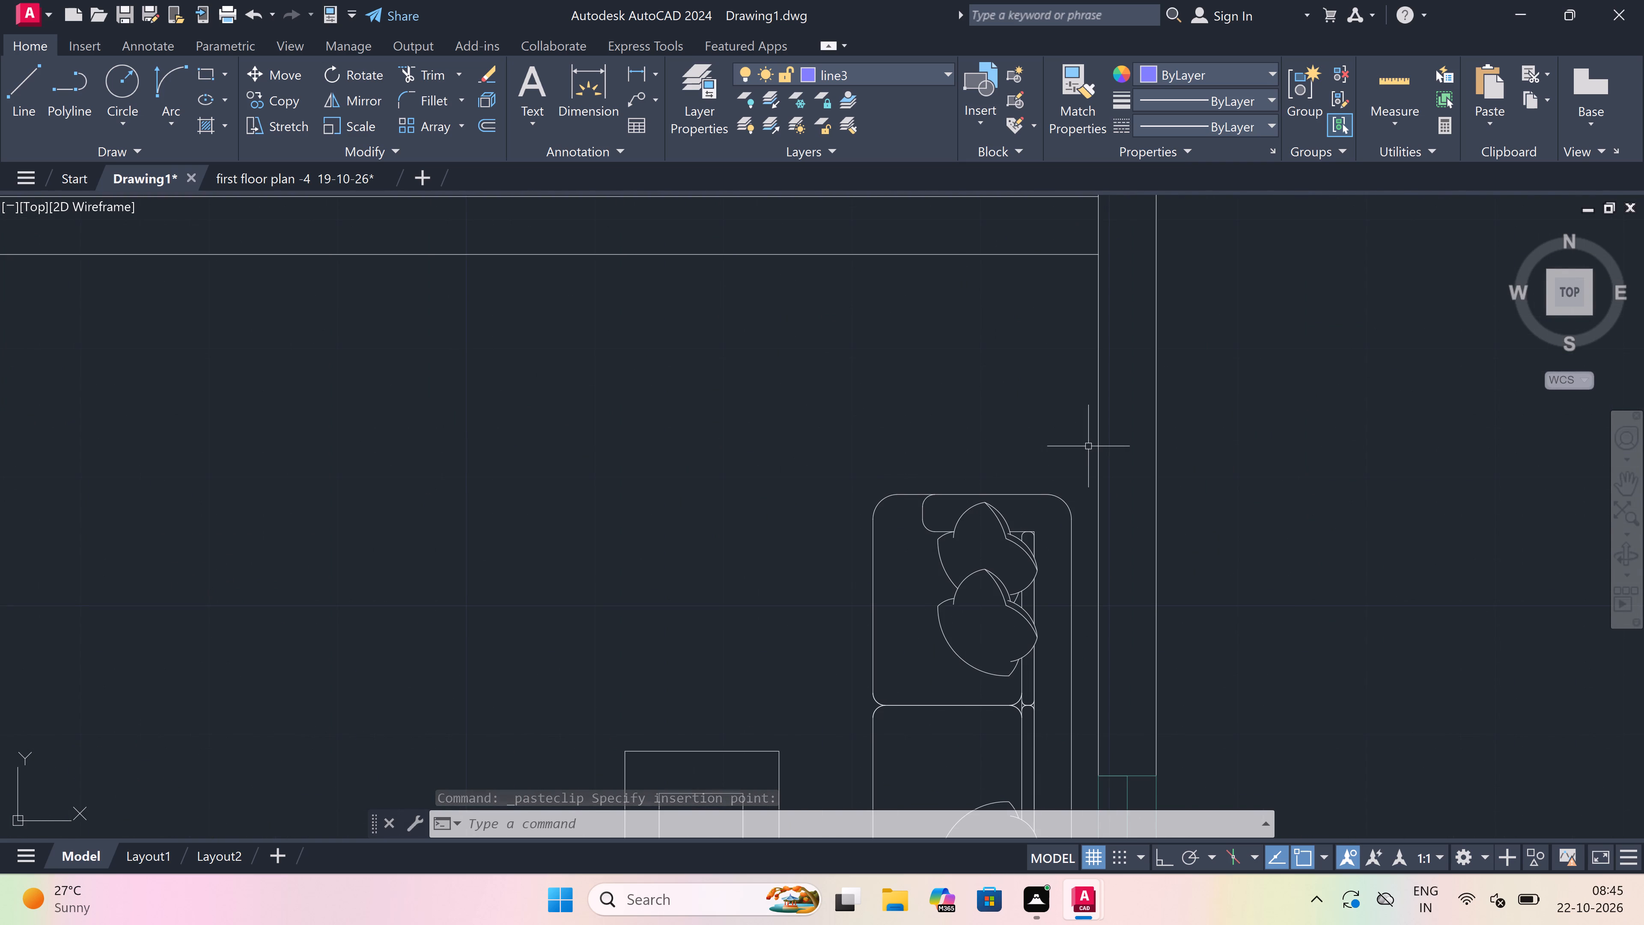
{"action": "left_click", "coordinate": [1088, 446]}
{"action": "scroll", "coordinate": [1088, 446], "scroll_direction": "down", "scroll_amount": 3}
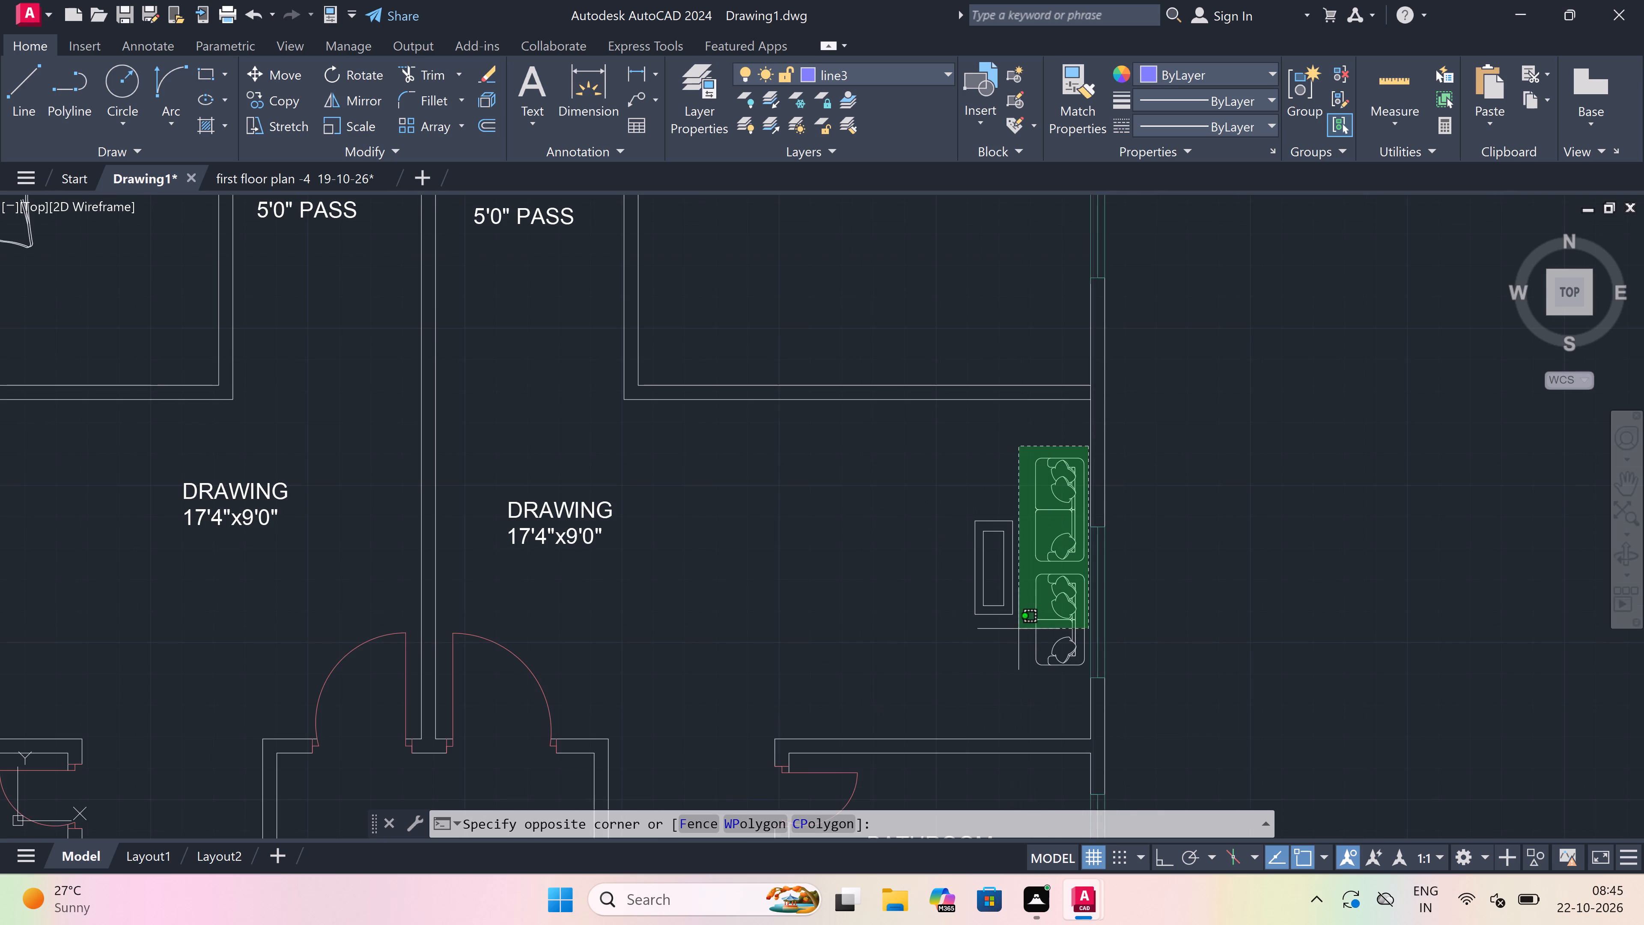
{"action": "left_click", "coordinate": [908, 700]}
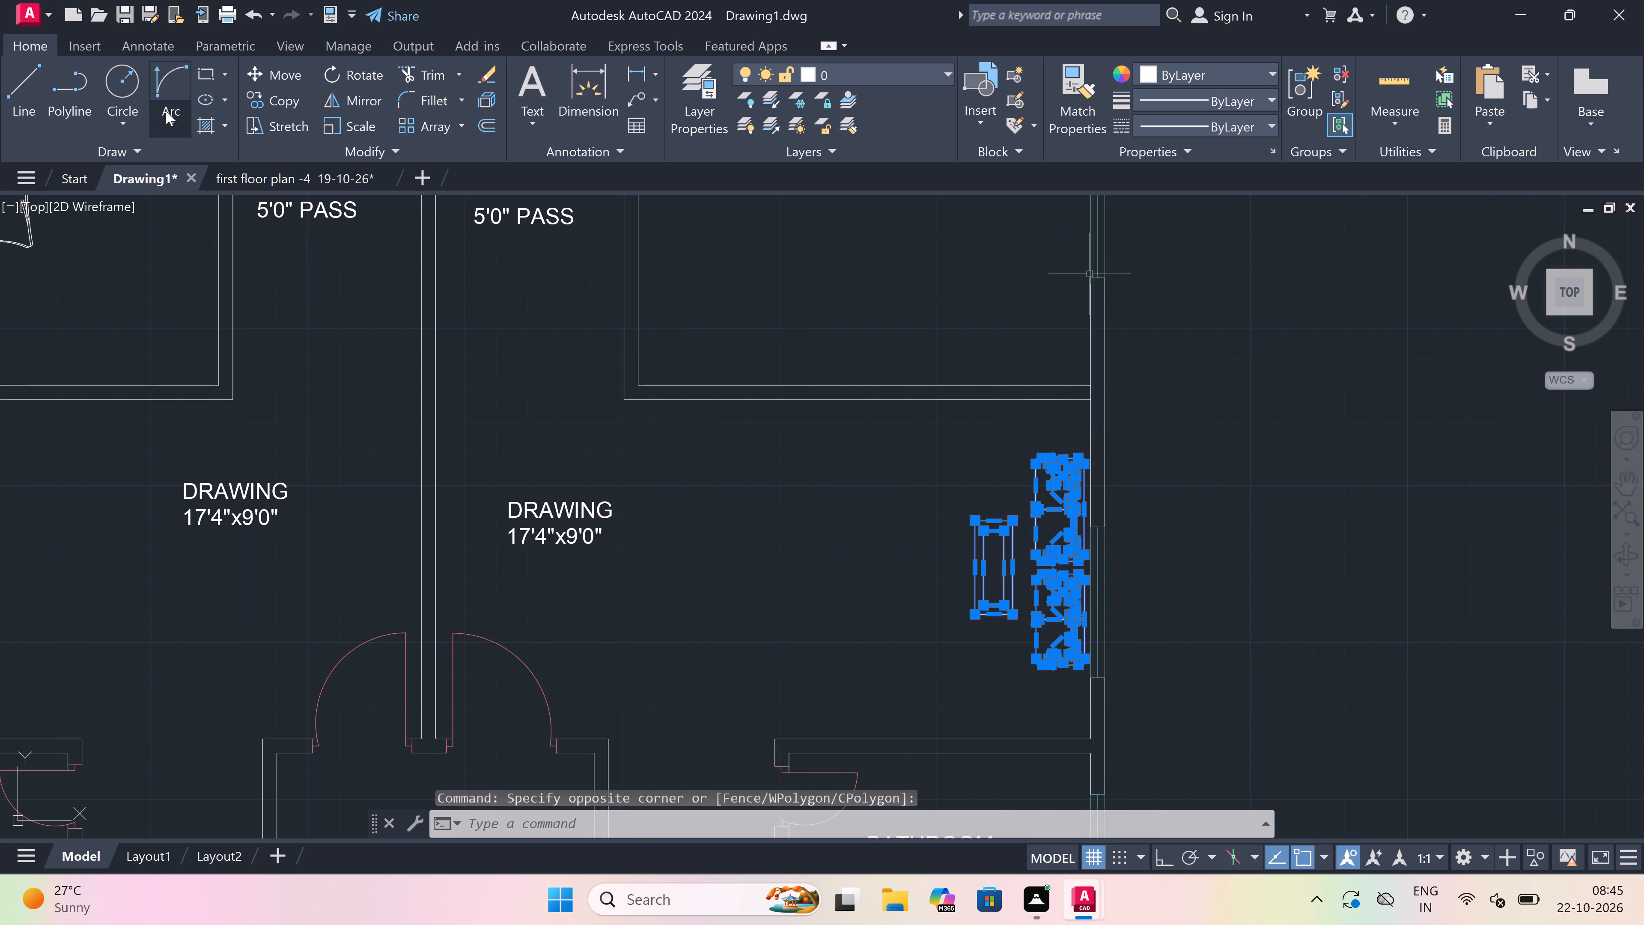
{"action": "left_click", "coordinate": [271, 99]}
{"action": "left_click", "coordinate": [1012, 566]}
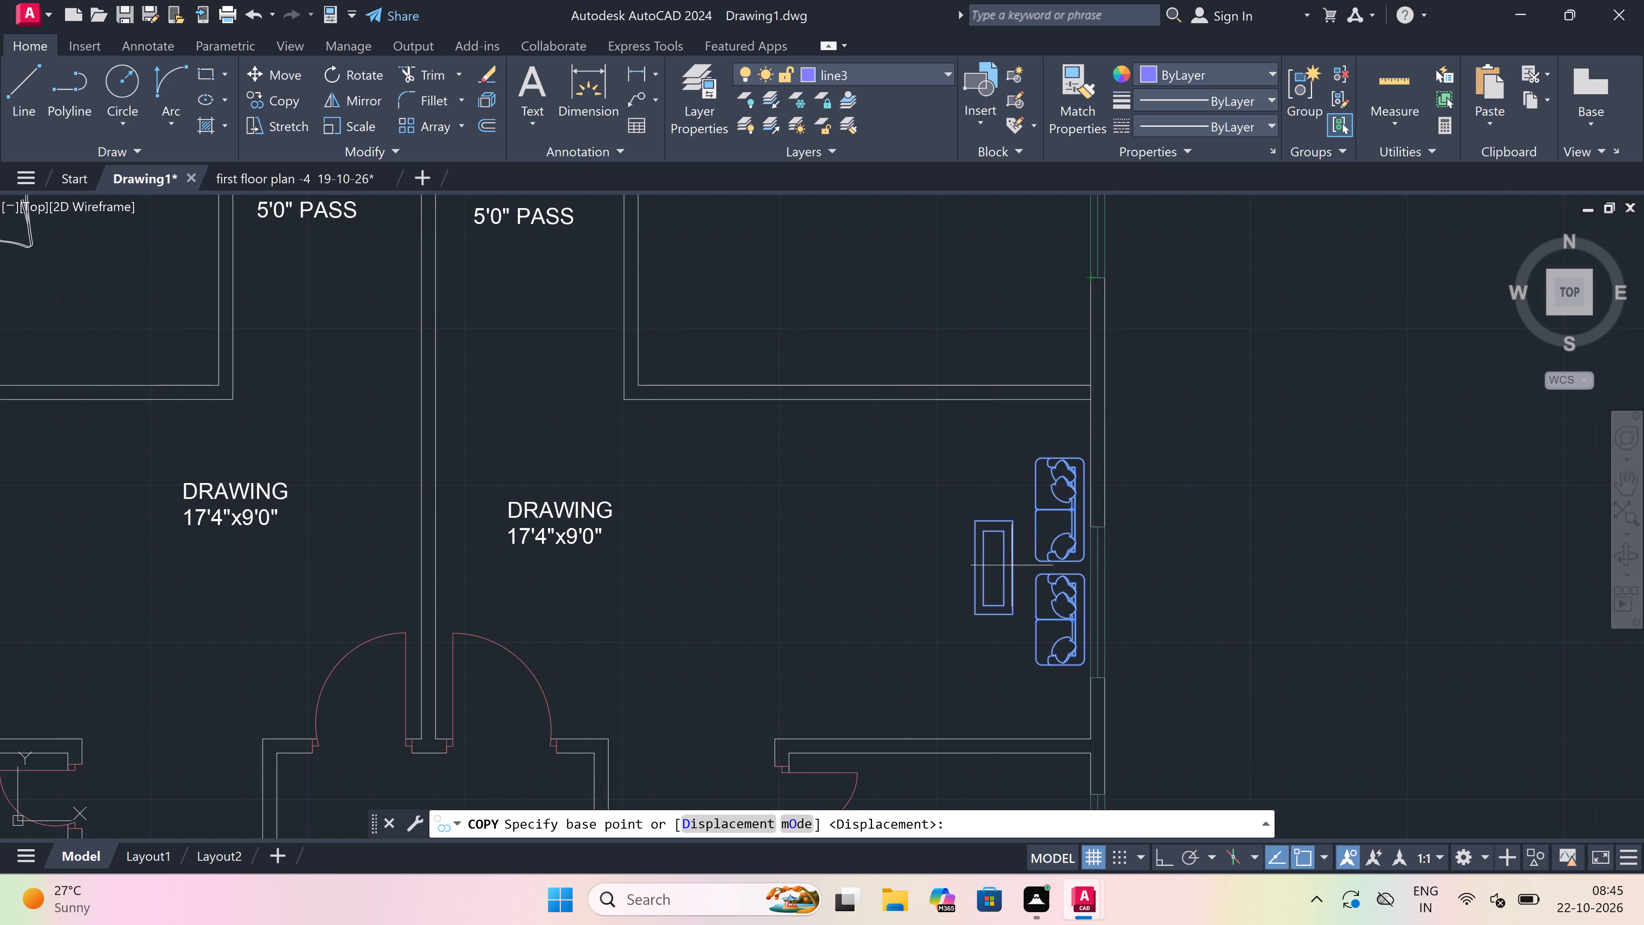
{"action": "scroll", "coordinate": [1226, 418], "scroll_direction": "down", "scroll_amount": 4}
{"action": "scroll", "coordinate": [879, 408], "scroll_direction": "up", "scroll_amount": 3}
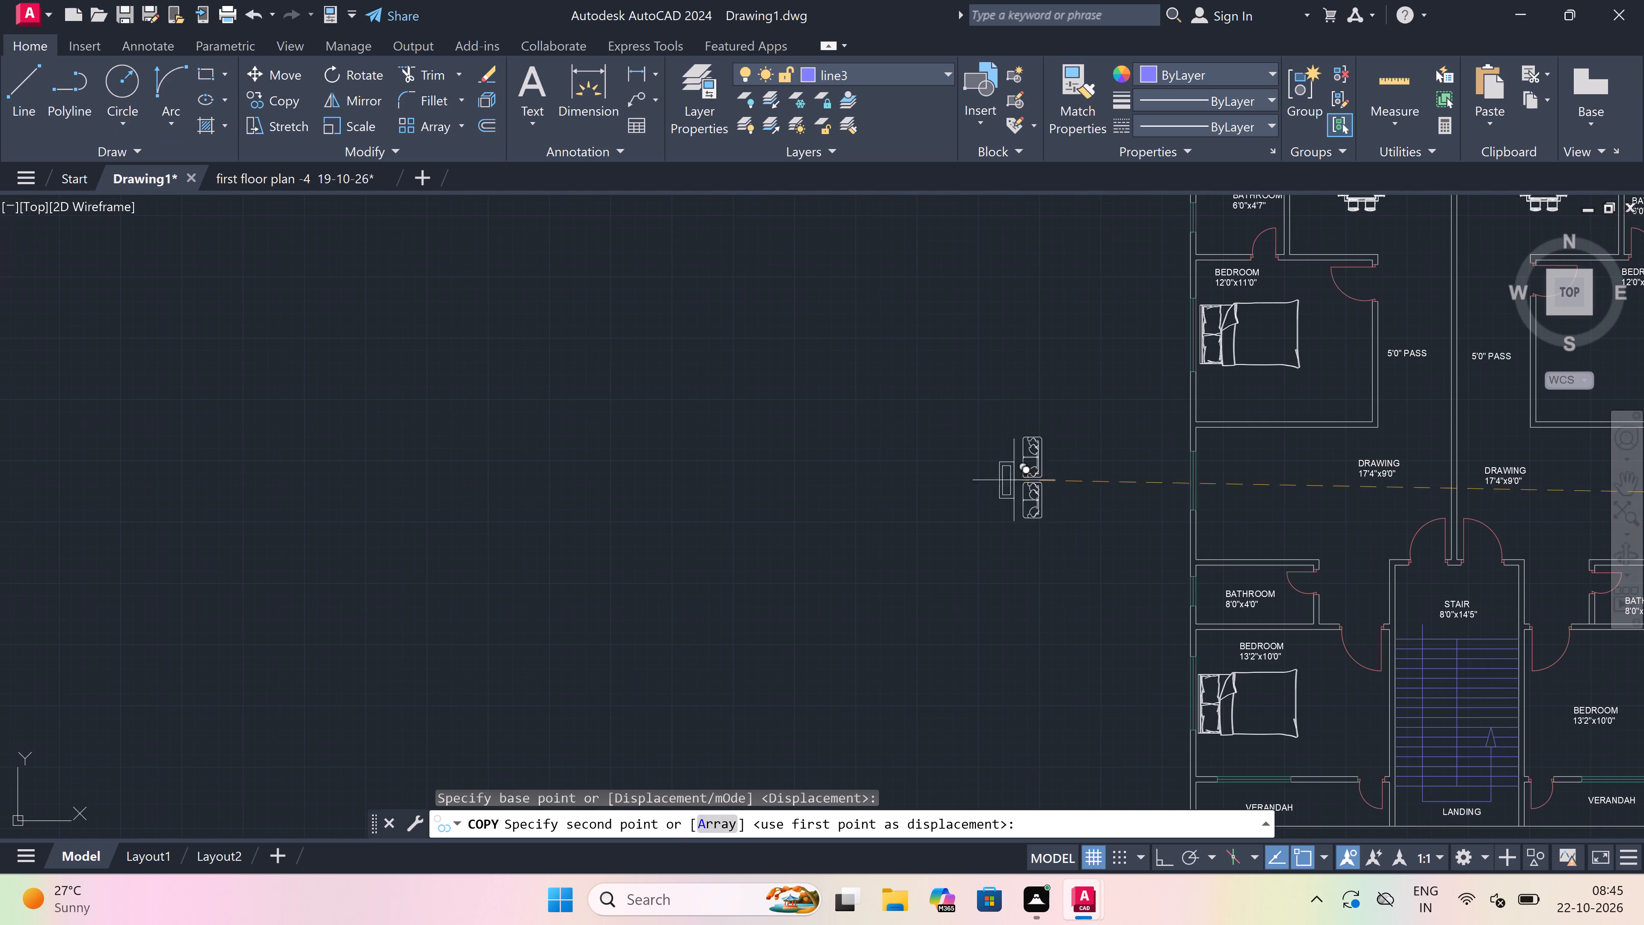
{"action": "left_click", "coordinate": [1102, 496]}
{"action": "key", "text": "Escape"}
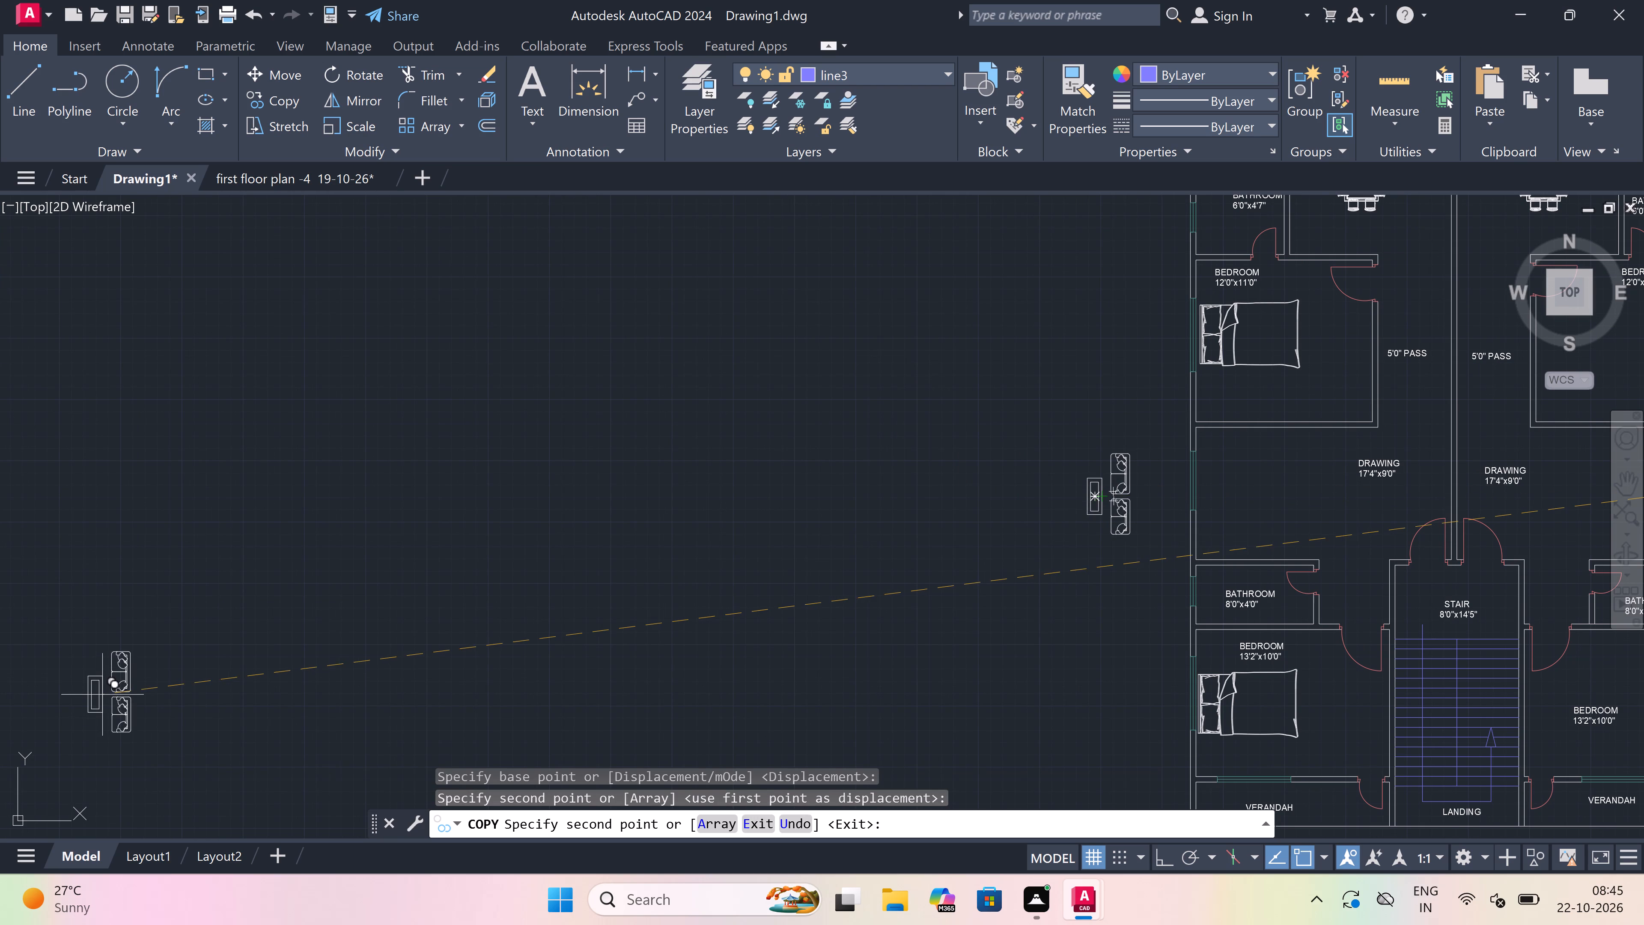
Rotate the copied sofas and centre table outside the plan 180° about a point between the sofas, with Ortho on.
{"action": "scroll", "coordinate": [1160, 462], "scroll_direction": "up", "scroll_amount": 2}
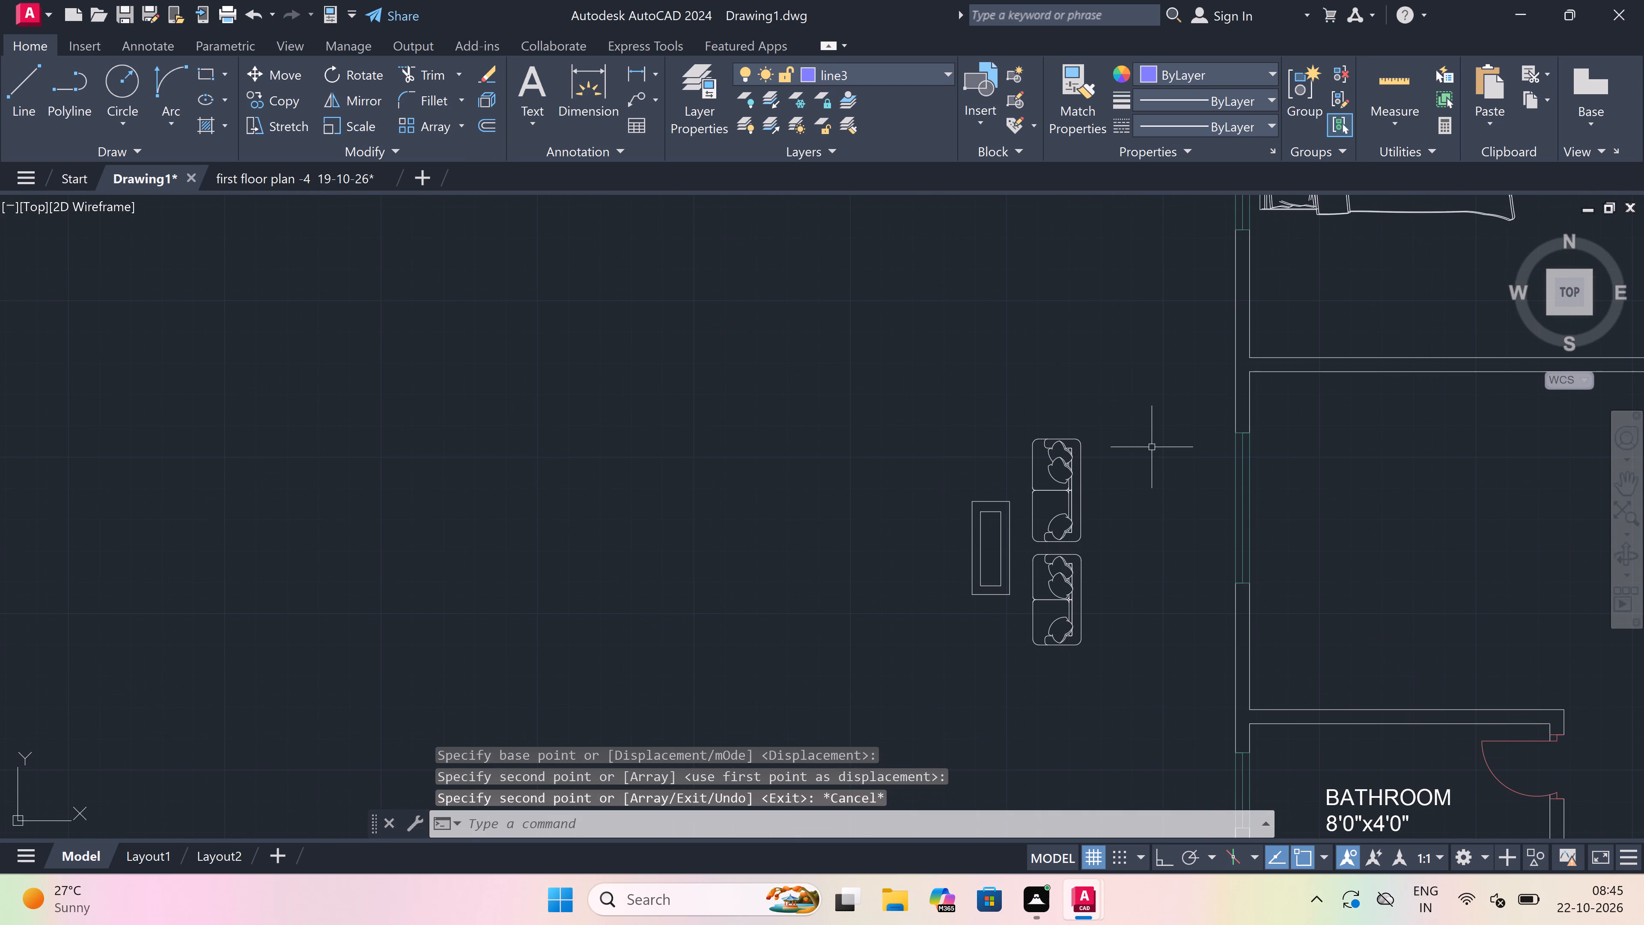
{"action": "left_click", "coordinate": [1139, 431]}
{"action": "left_click", "coordinate": [783, 722]}
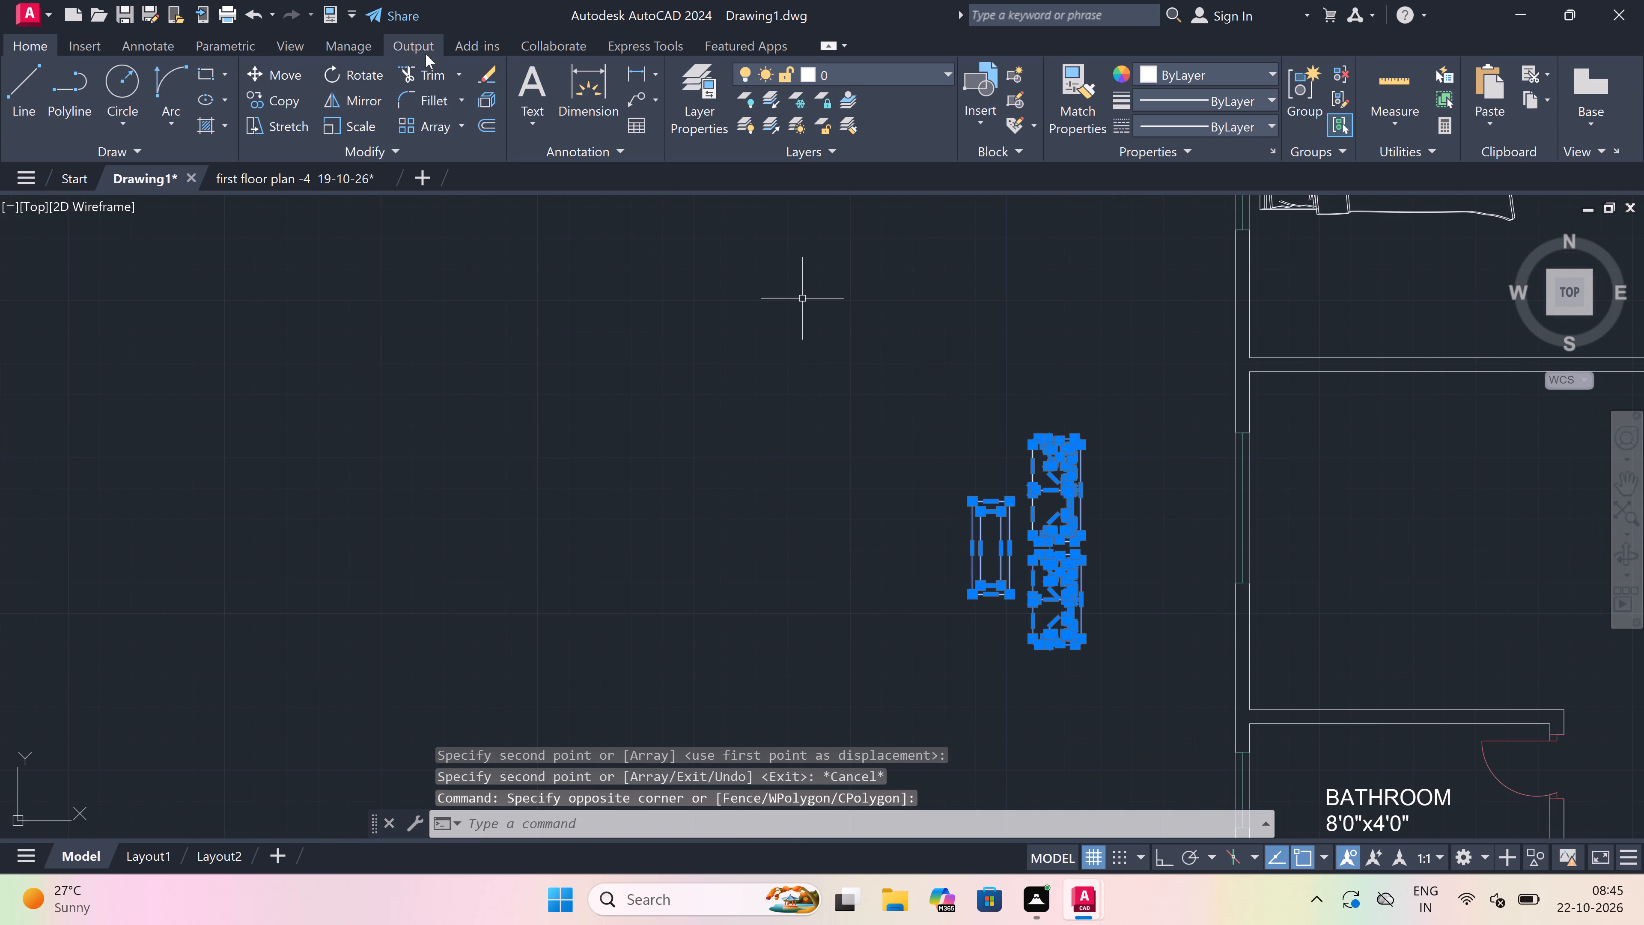
{"action": "left_click_drag", "start_coordinate": [369, 69], "coordinate": [390, 81]}
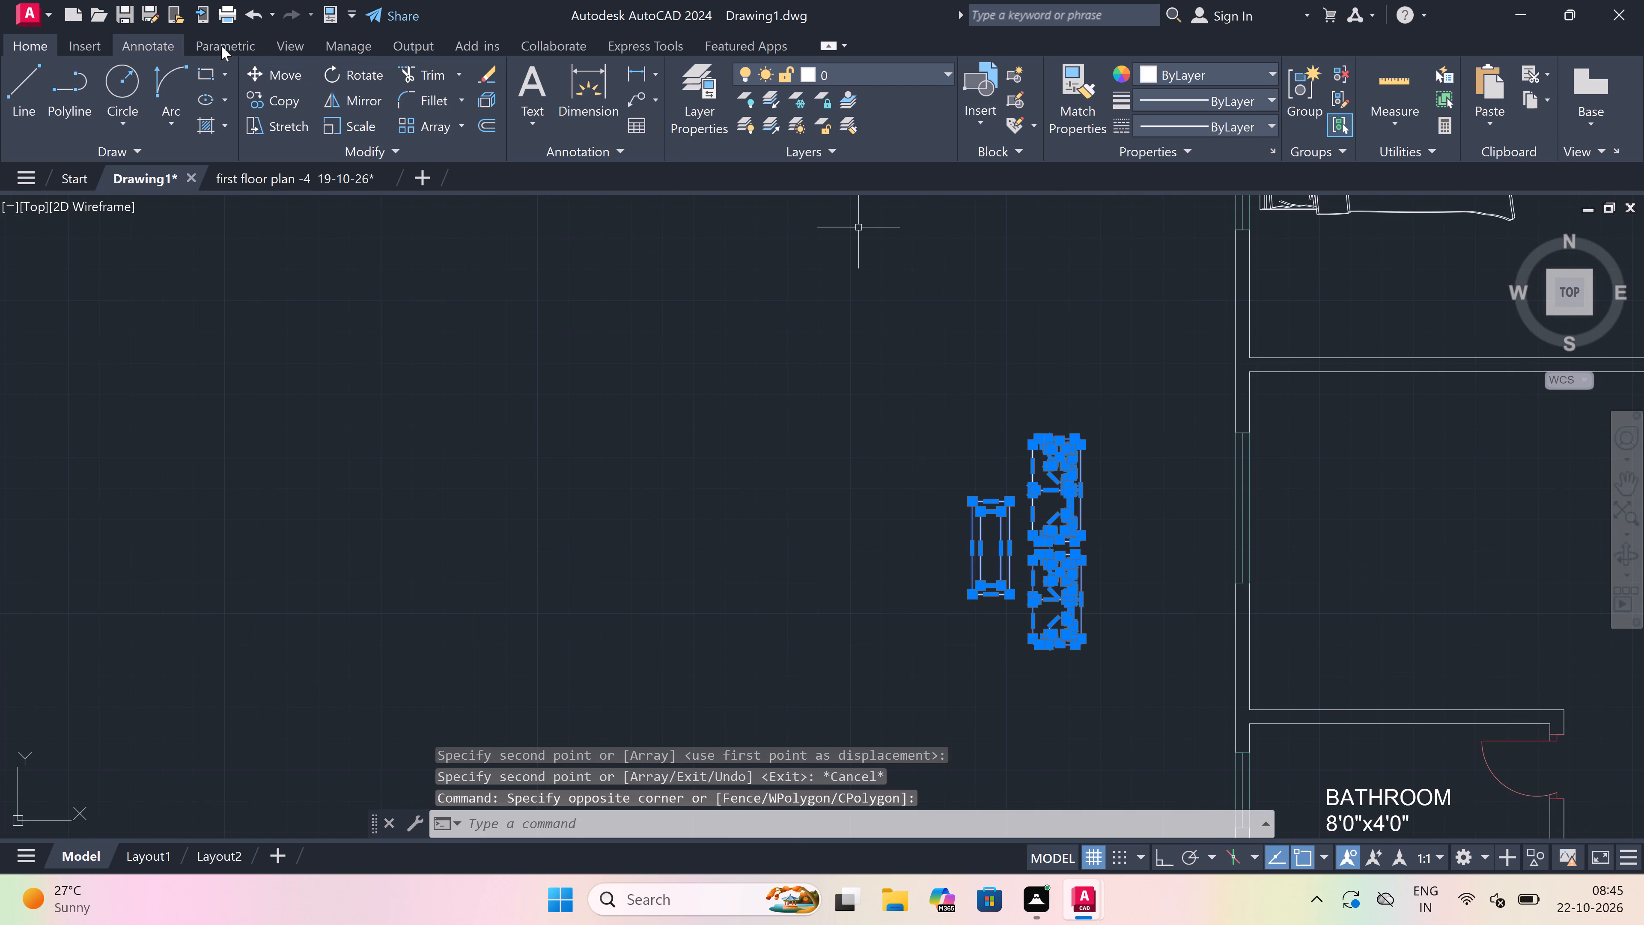
{"action": "left_click", "coordinate": [358, 69]}
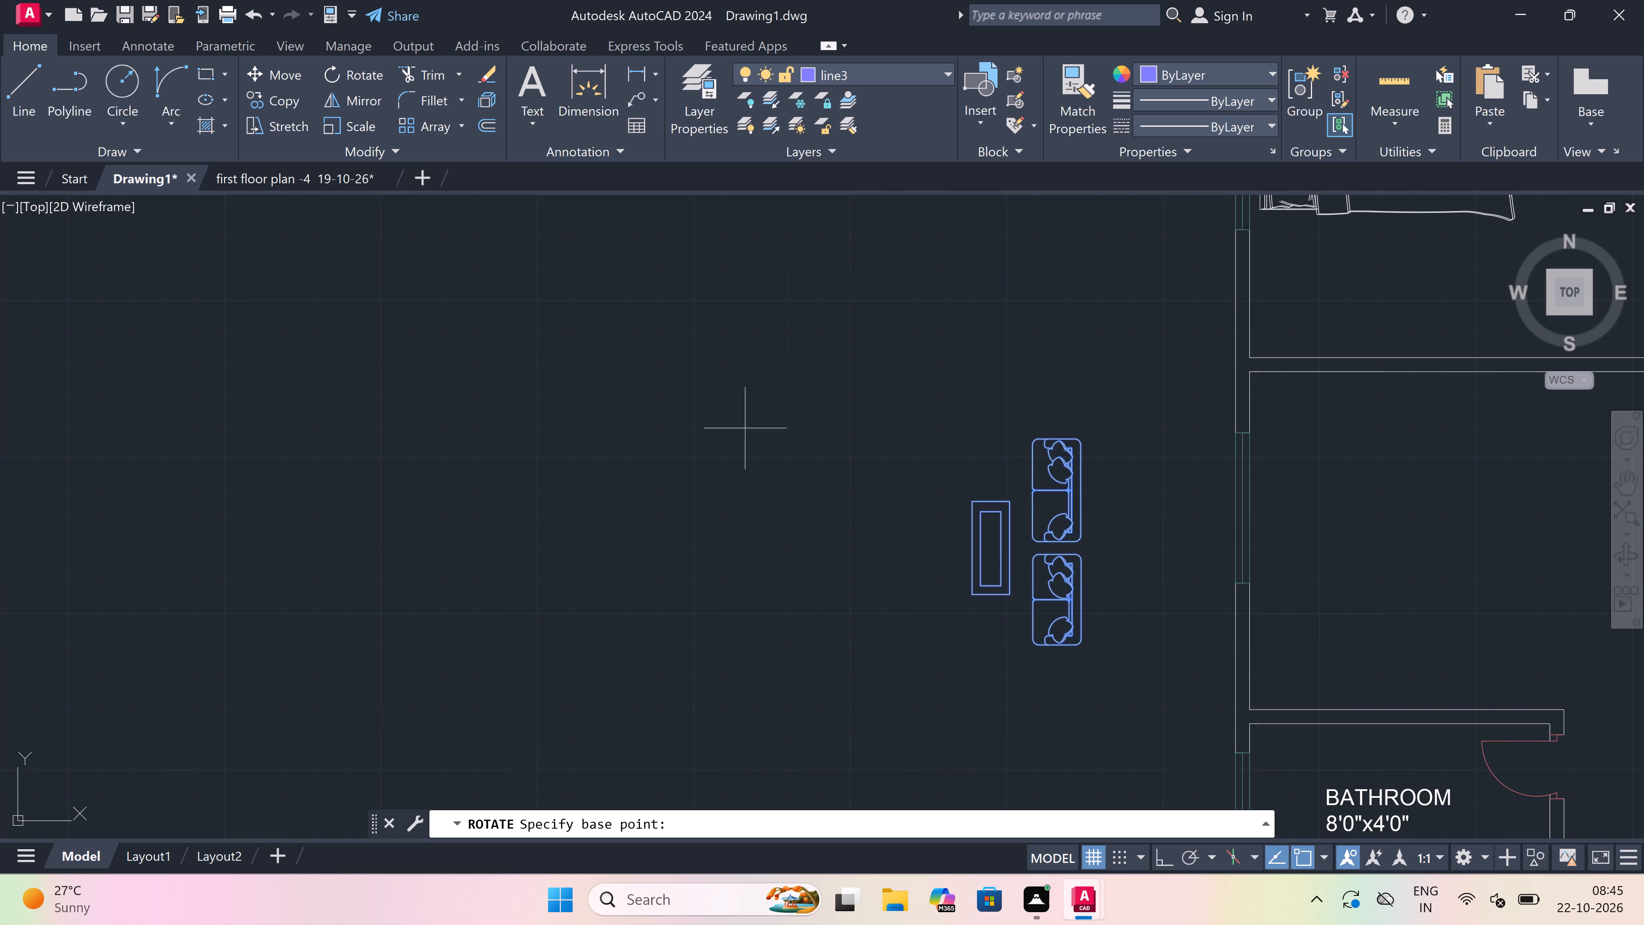
{"action": "left_click", "coordinate": [1039, 543]}
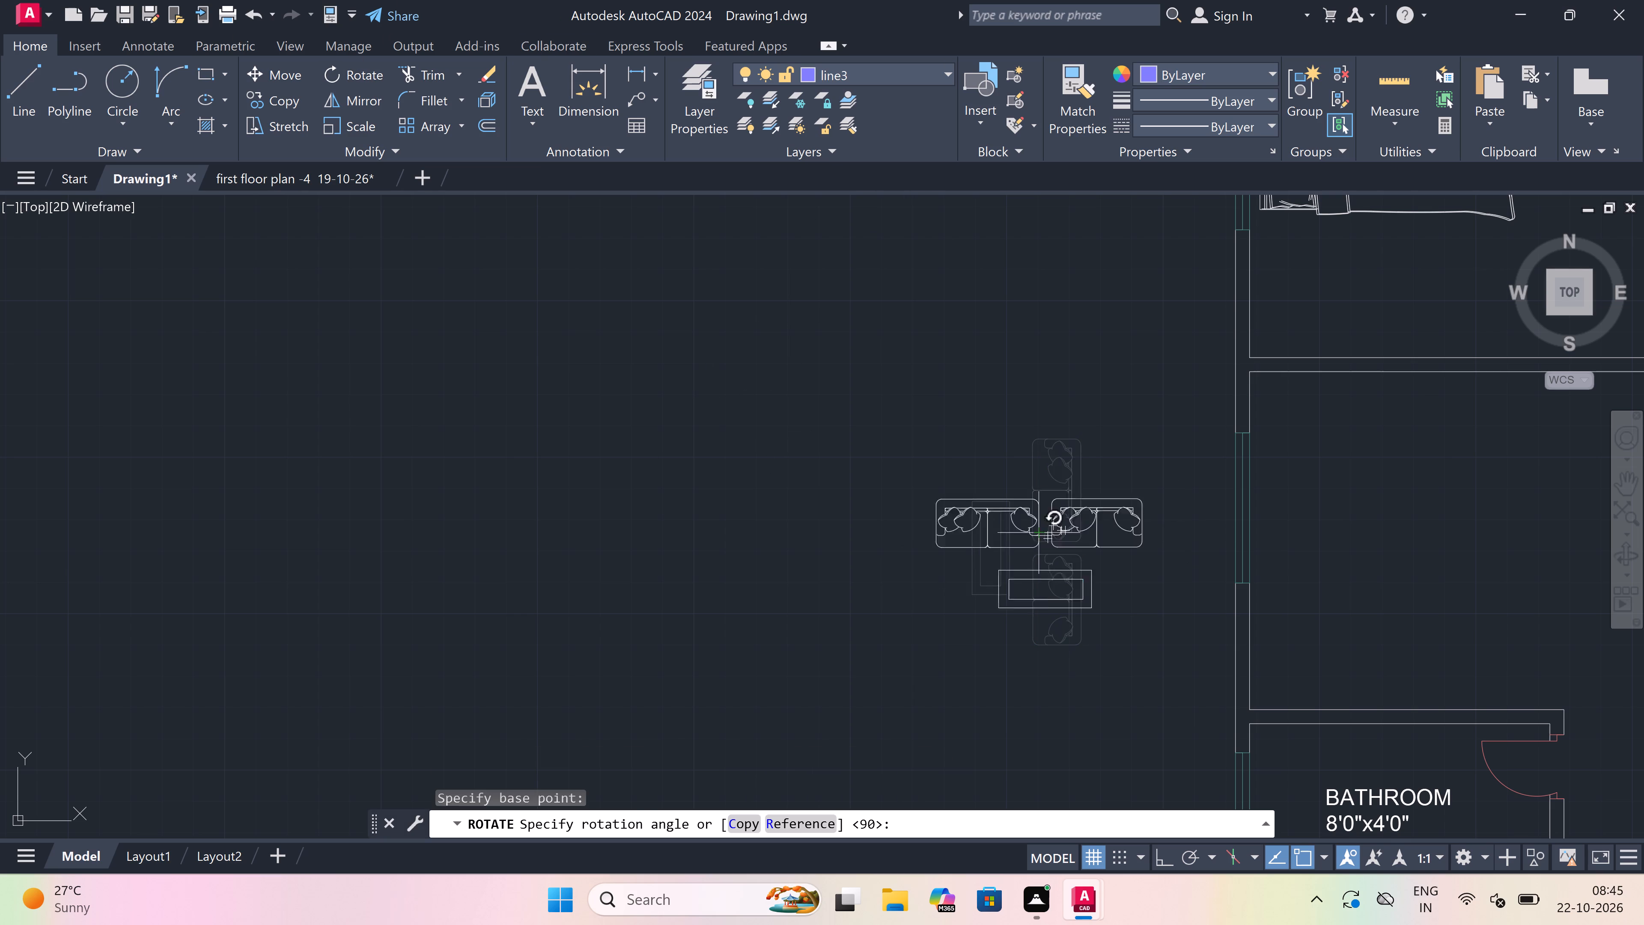
{"action": "key", "text": "F8"}
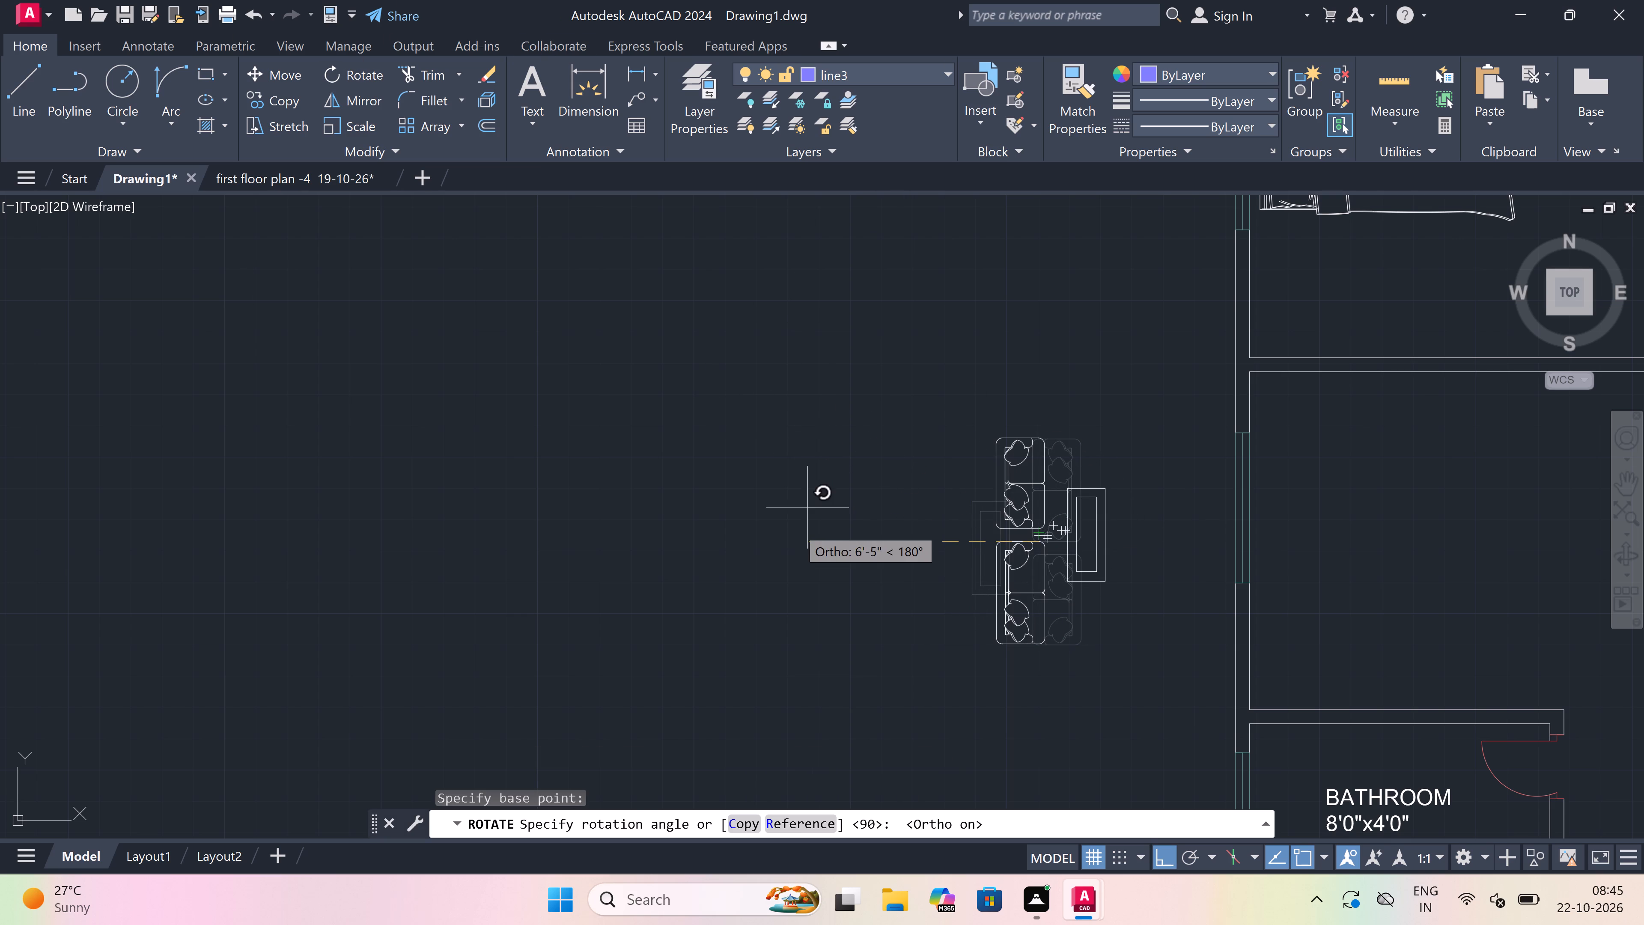
{"action": "left_click", "coordinate": [689, 579]}
{"action": "double_click", "coordinate": [1155, 371]}
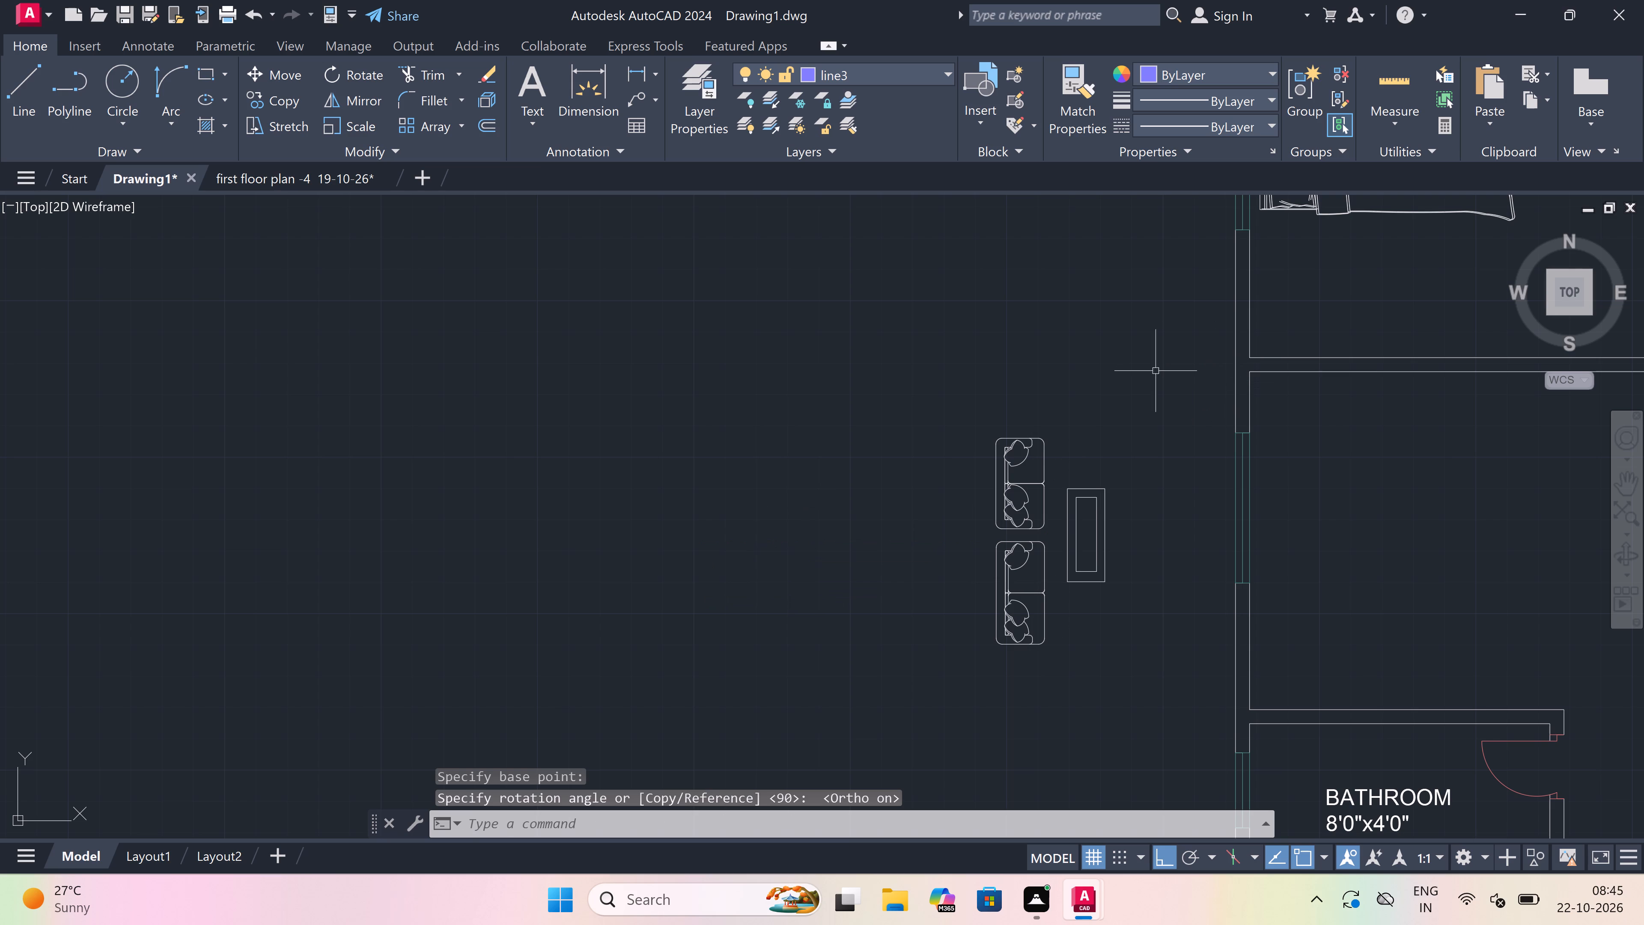
Move the rotated sofas and centre table into the left DRAWING 17'4"x9'0" room, with Ortho off and sofa backs beside the outer wall window.
{"action": "left_click", "coordinate": [1150, 410]}
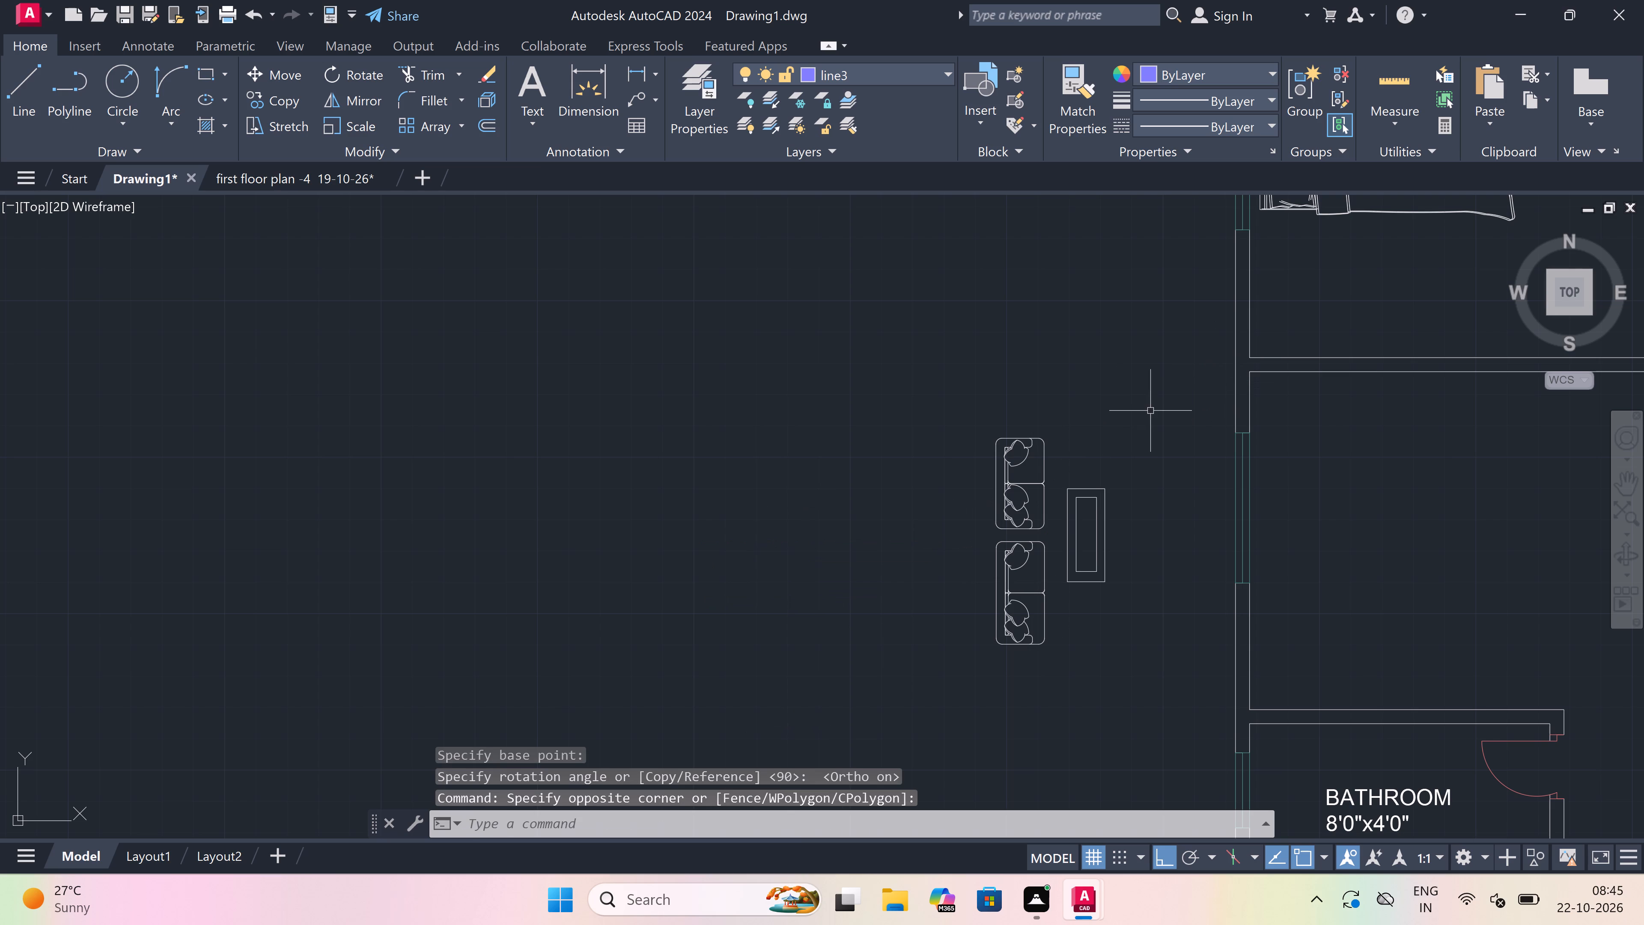
{"action": "left_click", "coordinate": [721, 753]}
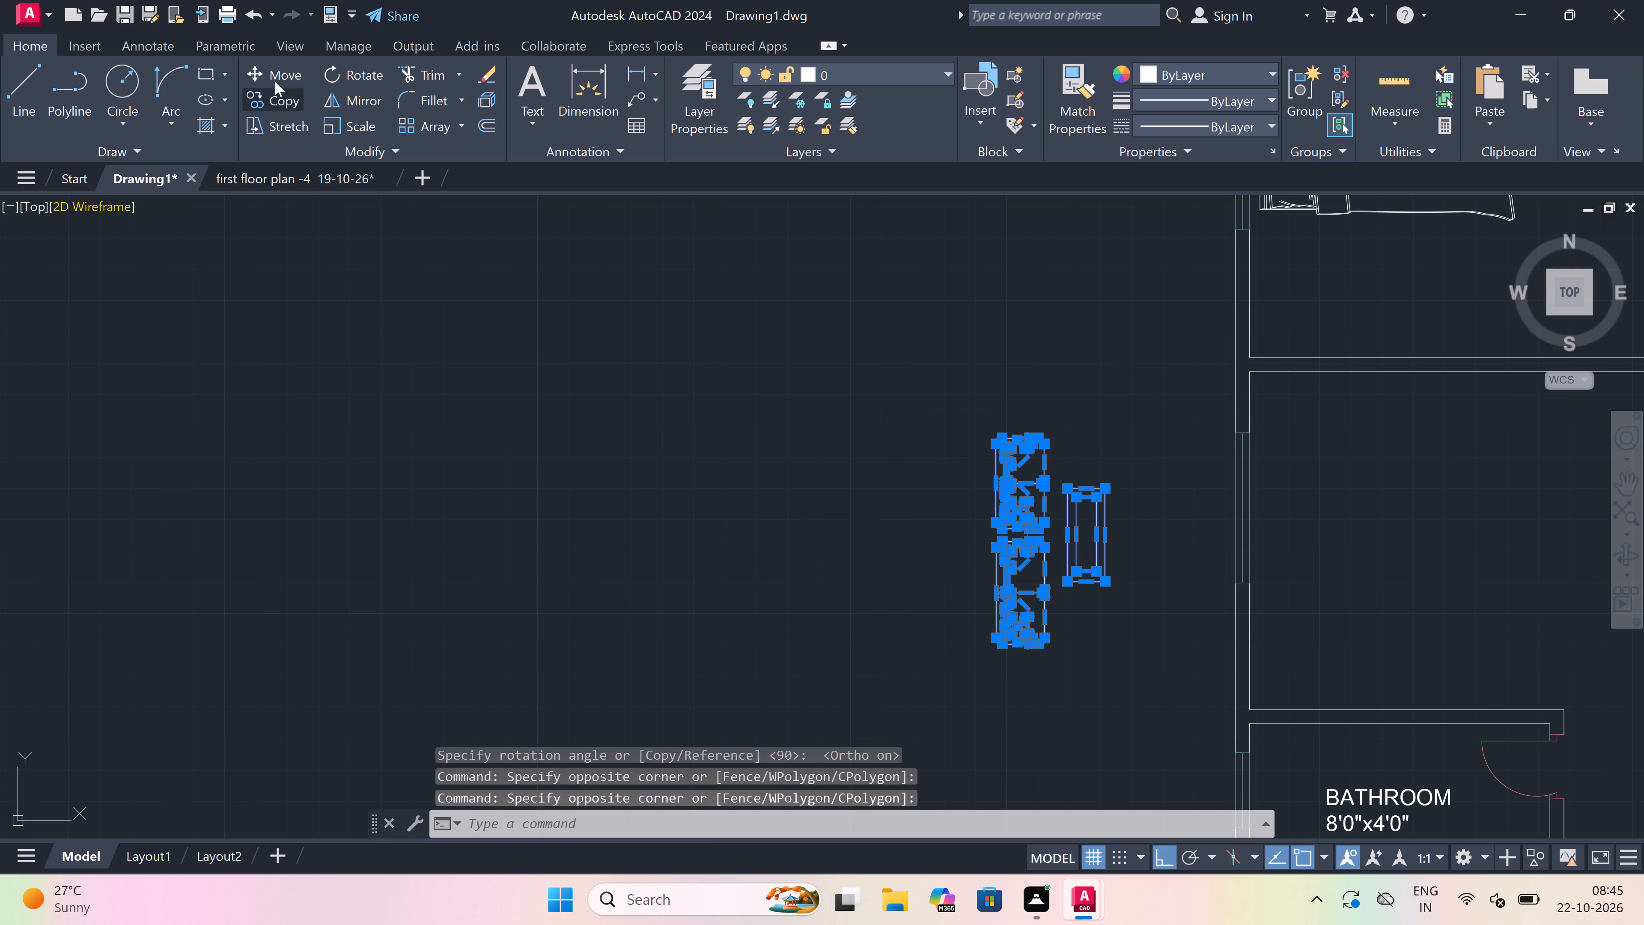
{"action": "left_click", "coordinate": [278, 70]}
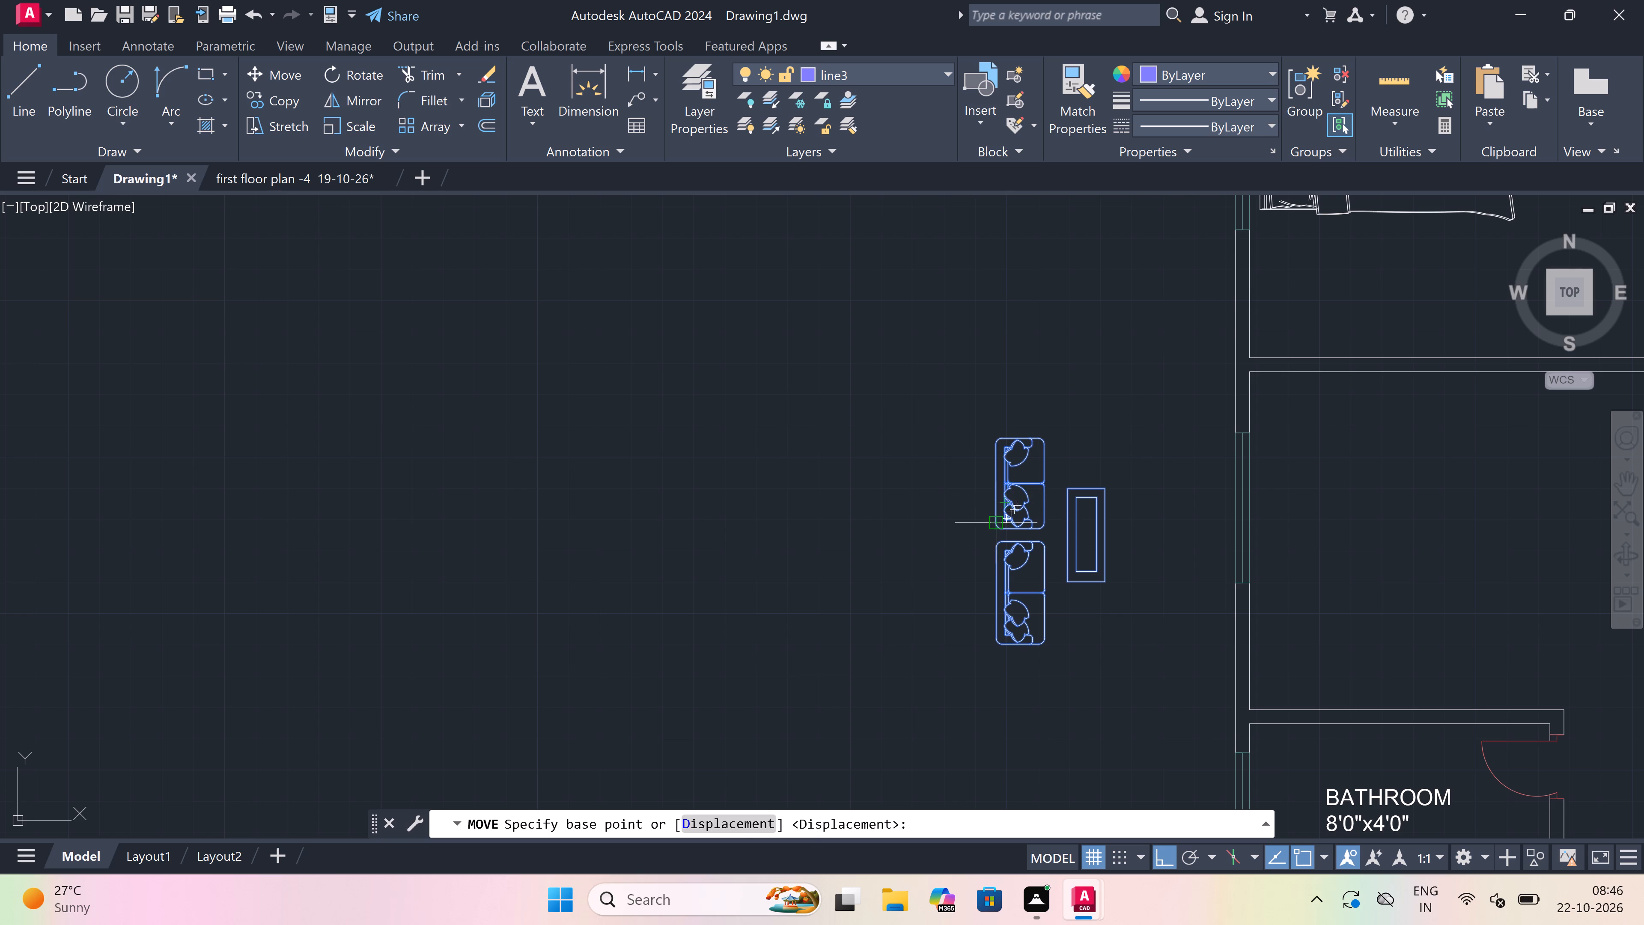
{"action": "left_click_drag", "start_coordinate": [994, 521], "coordinate": [998, 520]}
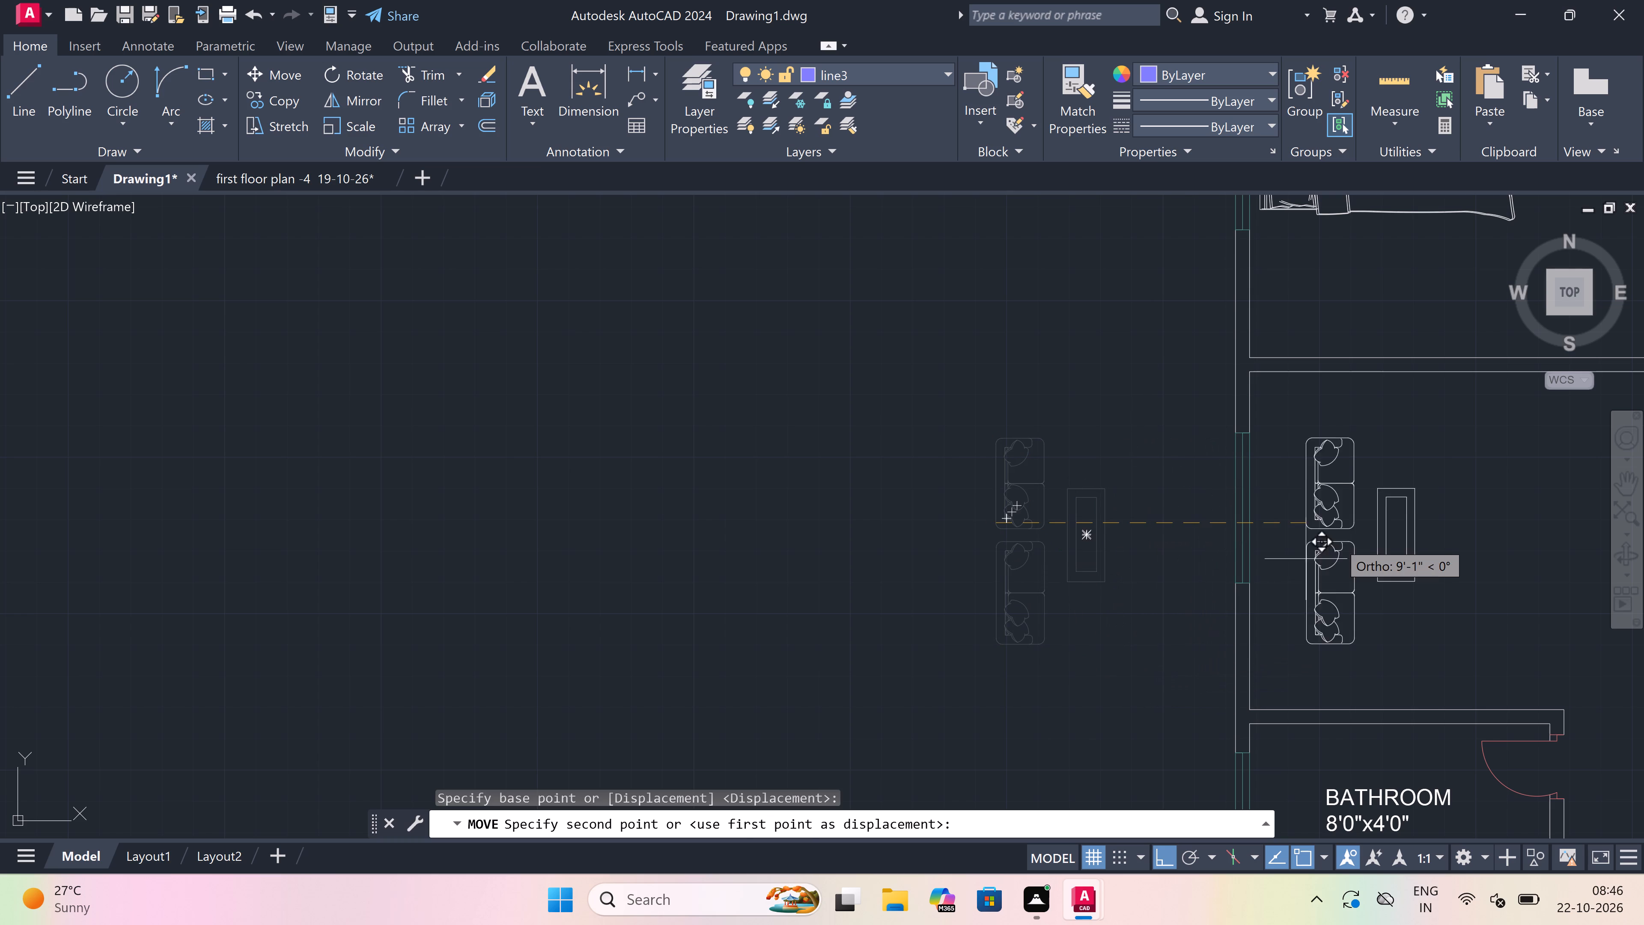
{"action": "key", "text": "F8"}
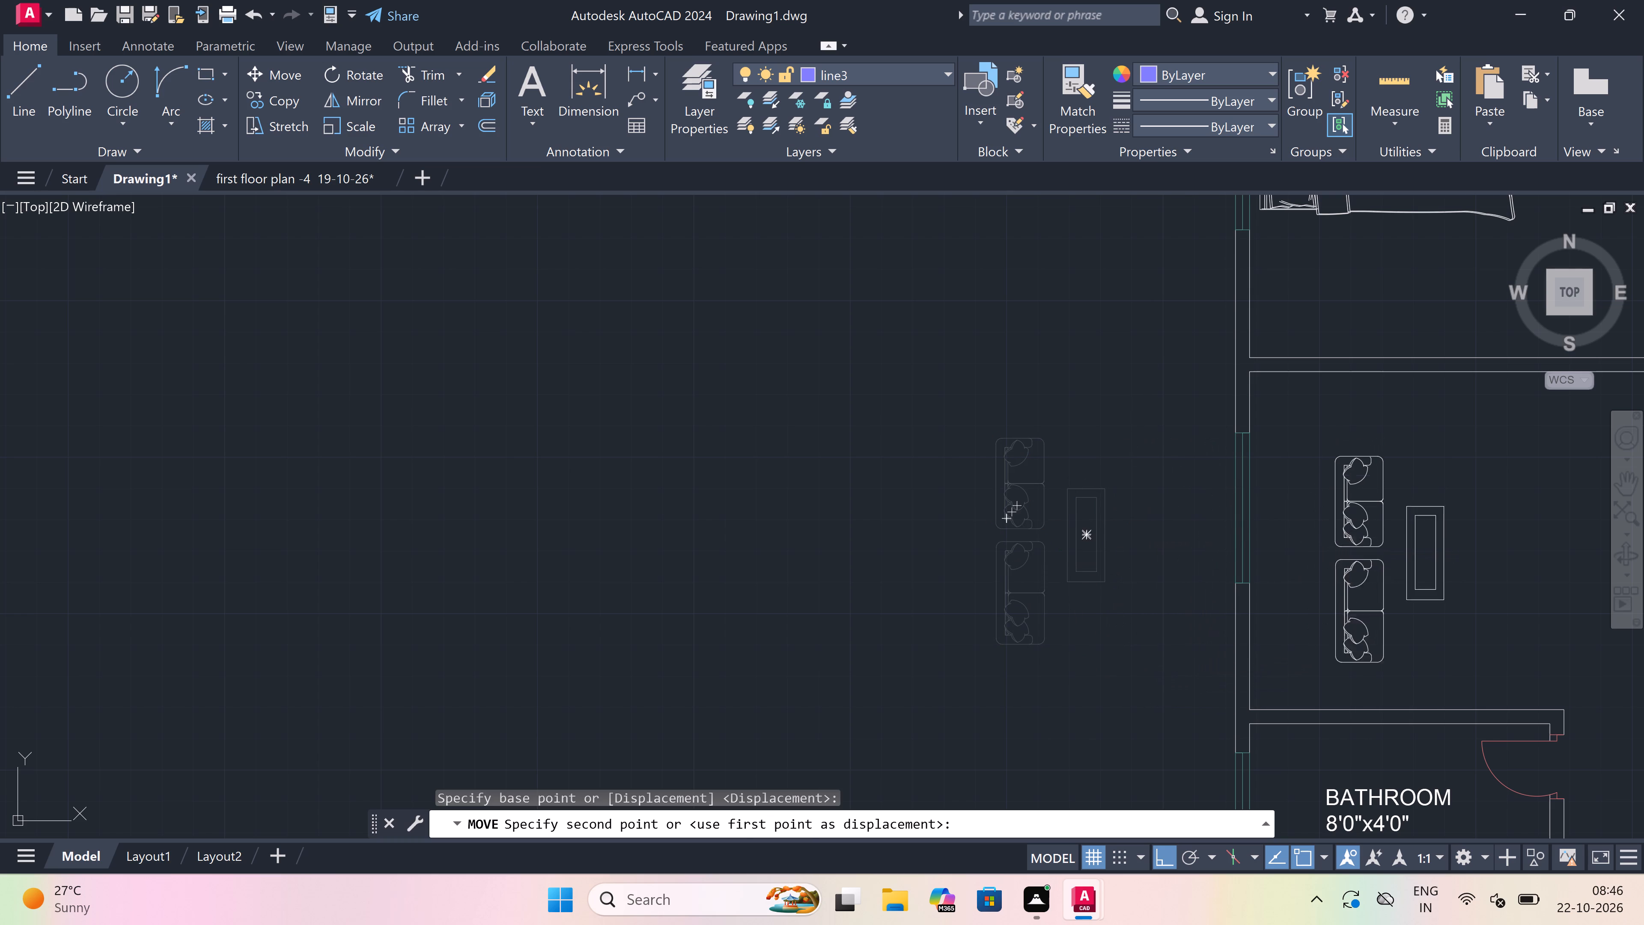
{"action": "scroll", "coordinate": [1263, 516], "scroll_direction": "up", "scroll_amount": 2}
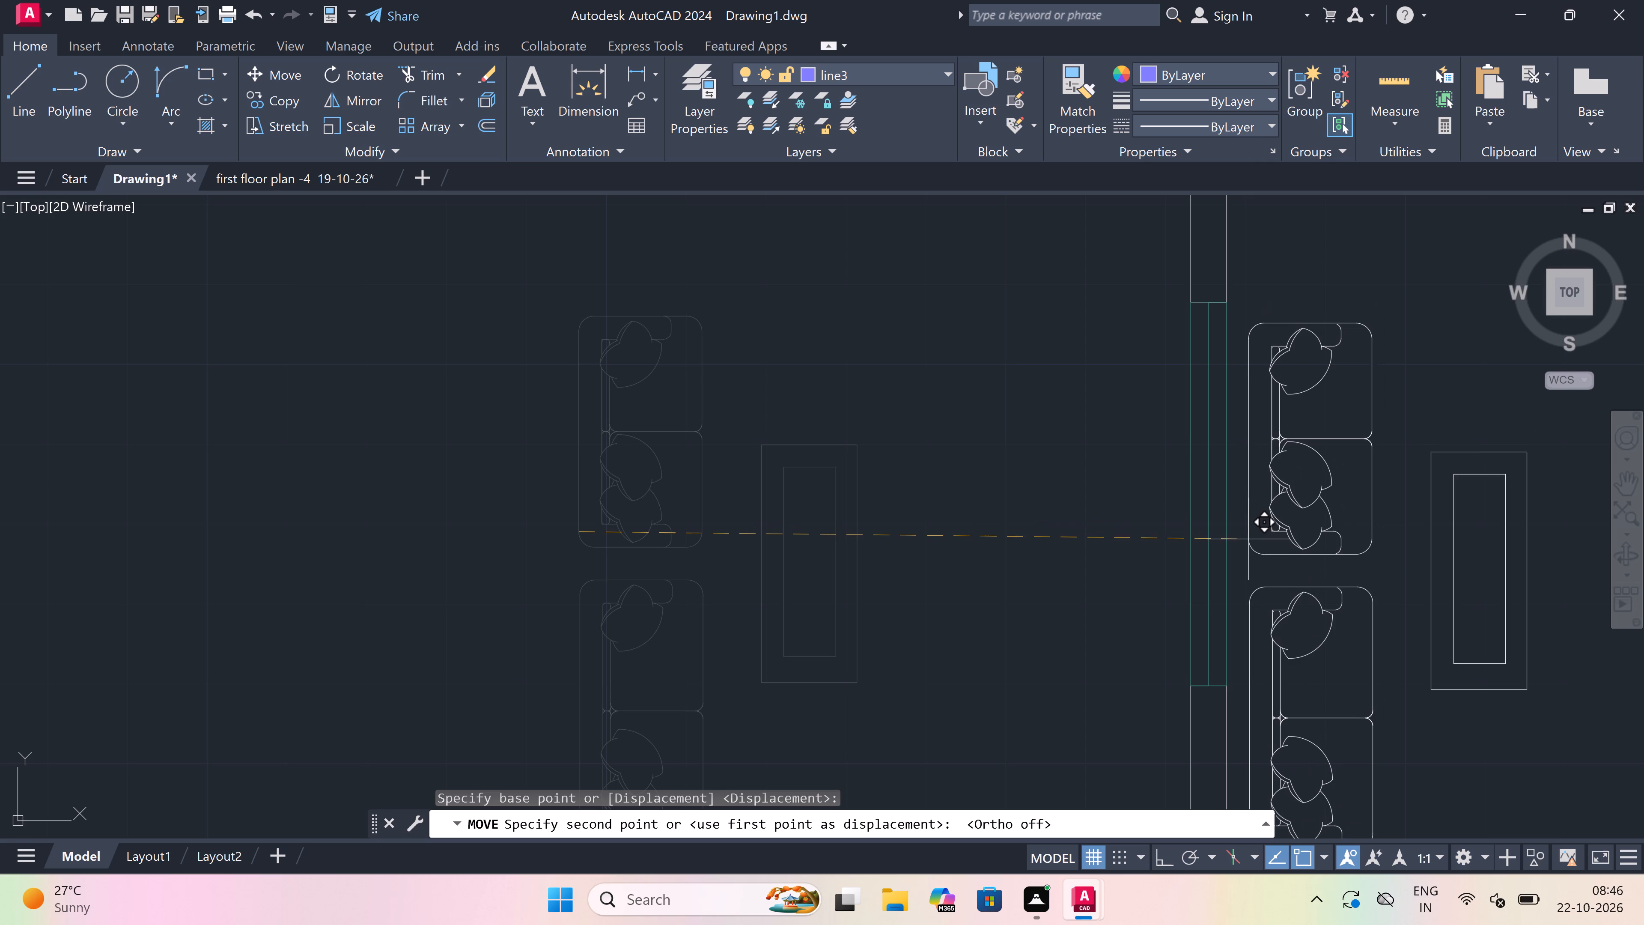
{"action": "left_click", "coordinate": [1246, 543]}
Copy the bed and label of the left BEDROOM 12'0"x11'0" to the empty space outside the plan's right outer wall.
{"action": "scroll", "coordinate": [1009, 549], "scroll_direction": "down", "scroll_amount": 5}
{"action": "scroll", "coordinate": [945, 567], "scroll_direction": "down", "scroll_amount": 3}
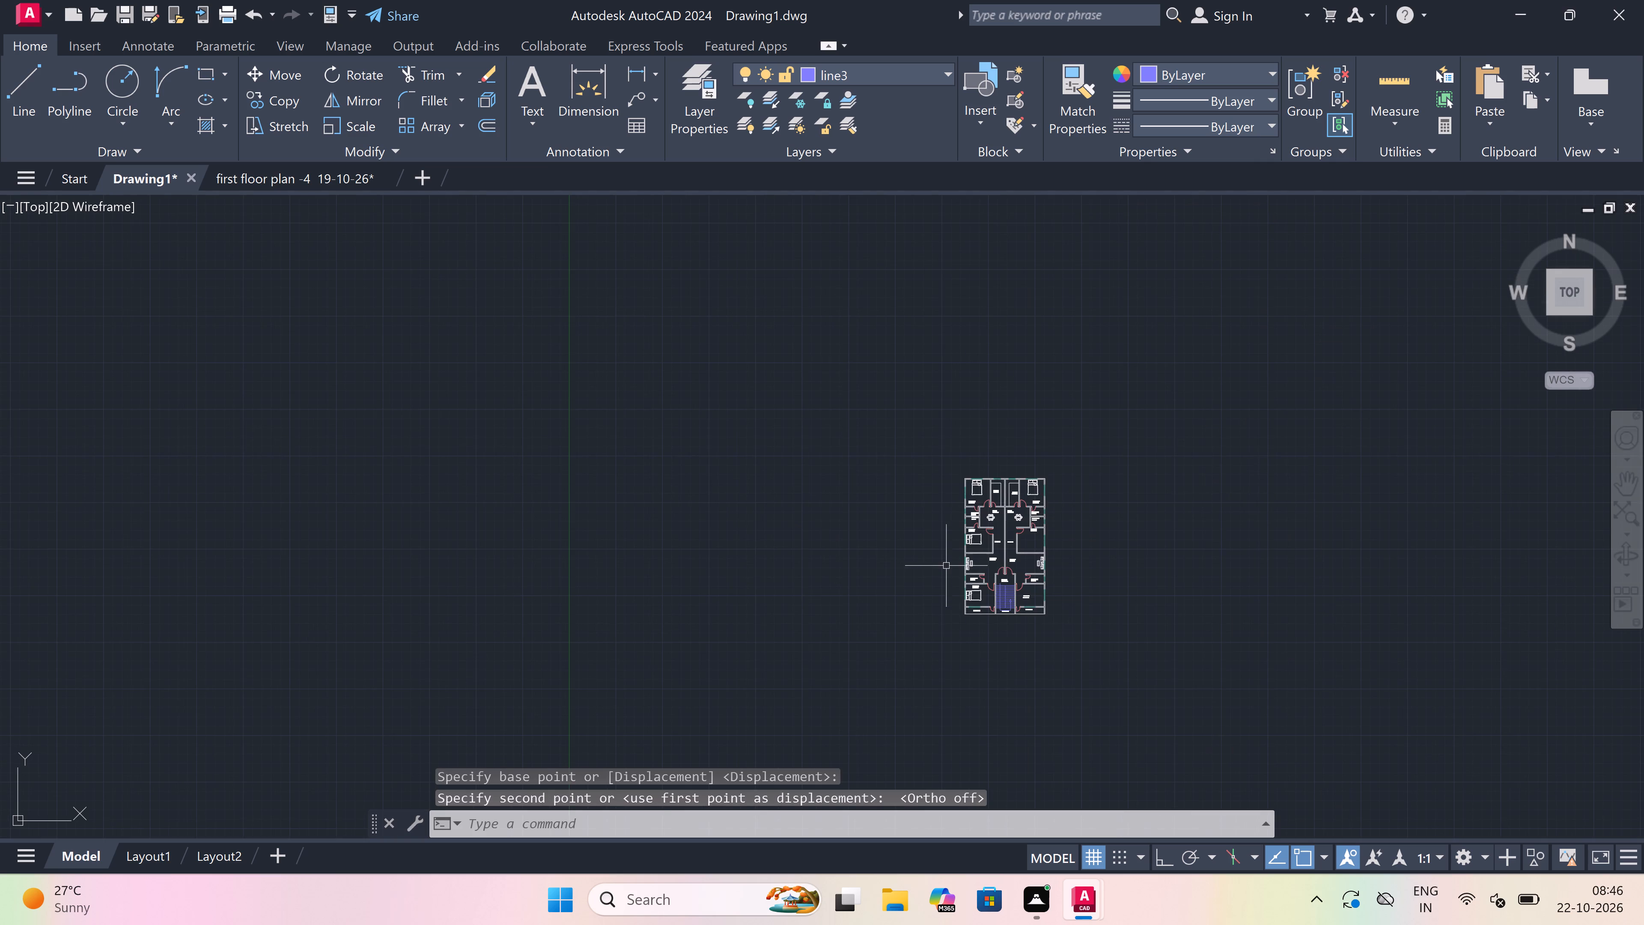
{"action": "scroll", "coordinate": [997, 545], "scroll_direction": "up", "scroll_amount": 3}
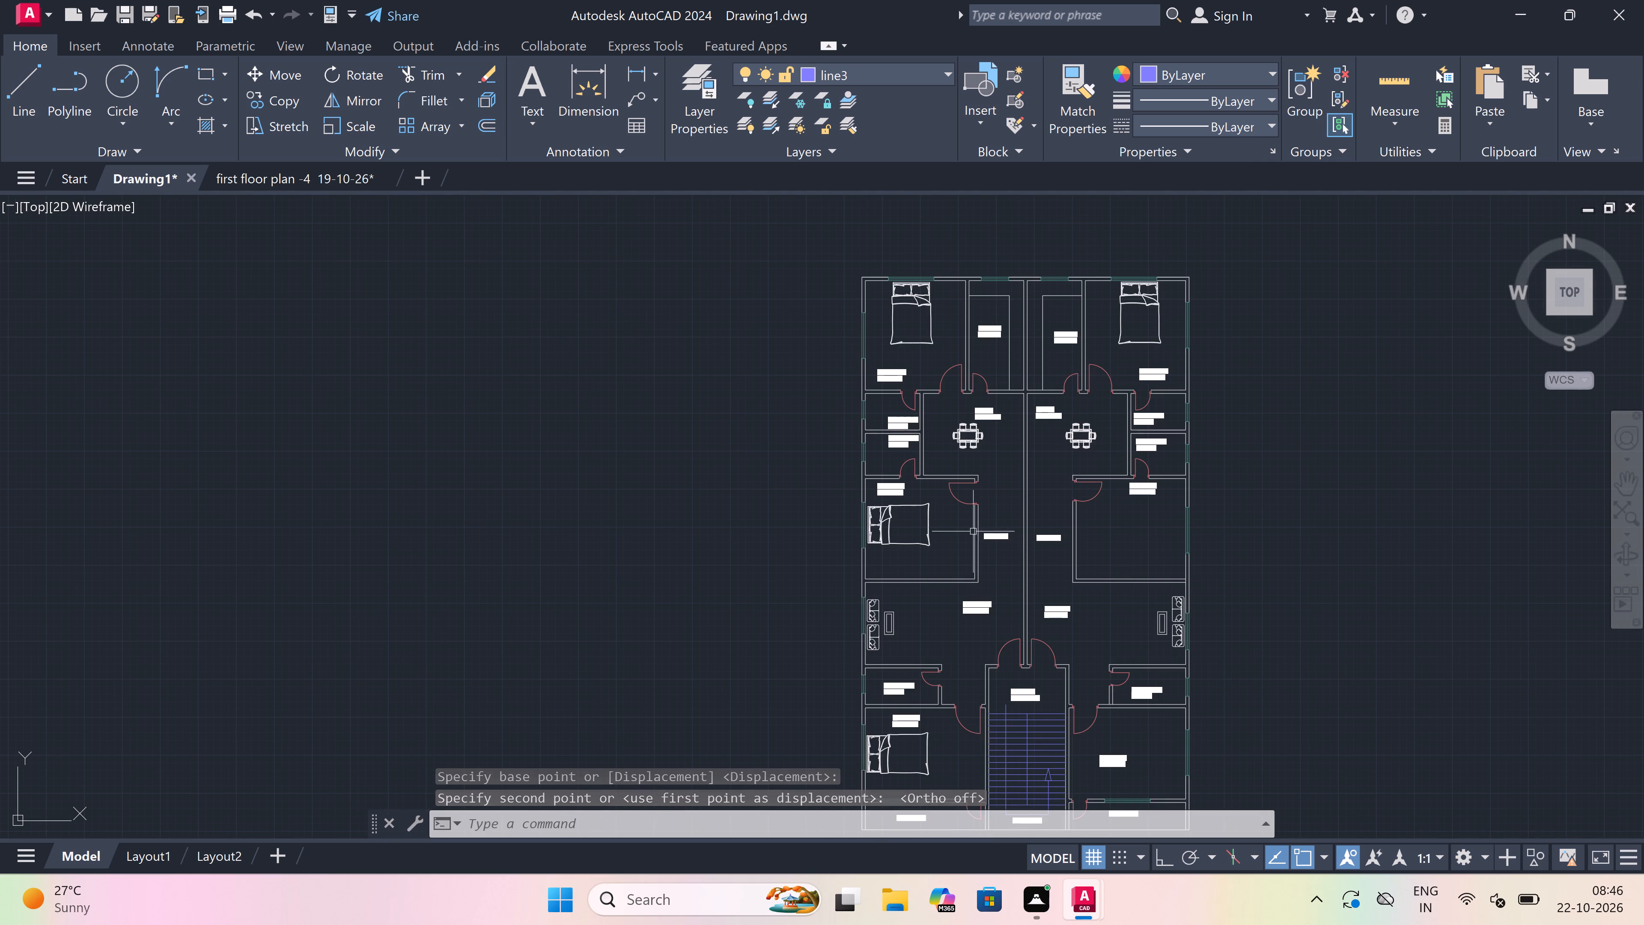
{"action": "scroll", "coordinate": [922, 511], "scroll_direction": "up", "scroll_amount": 3}
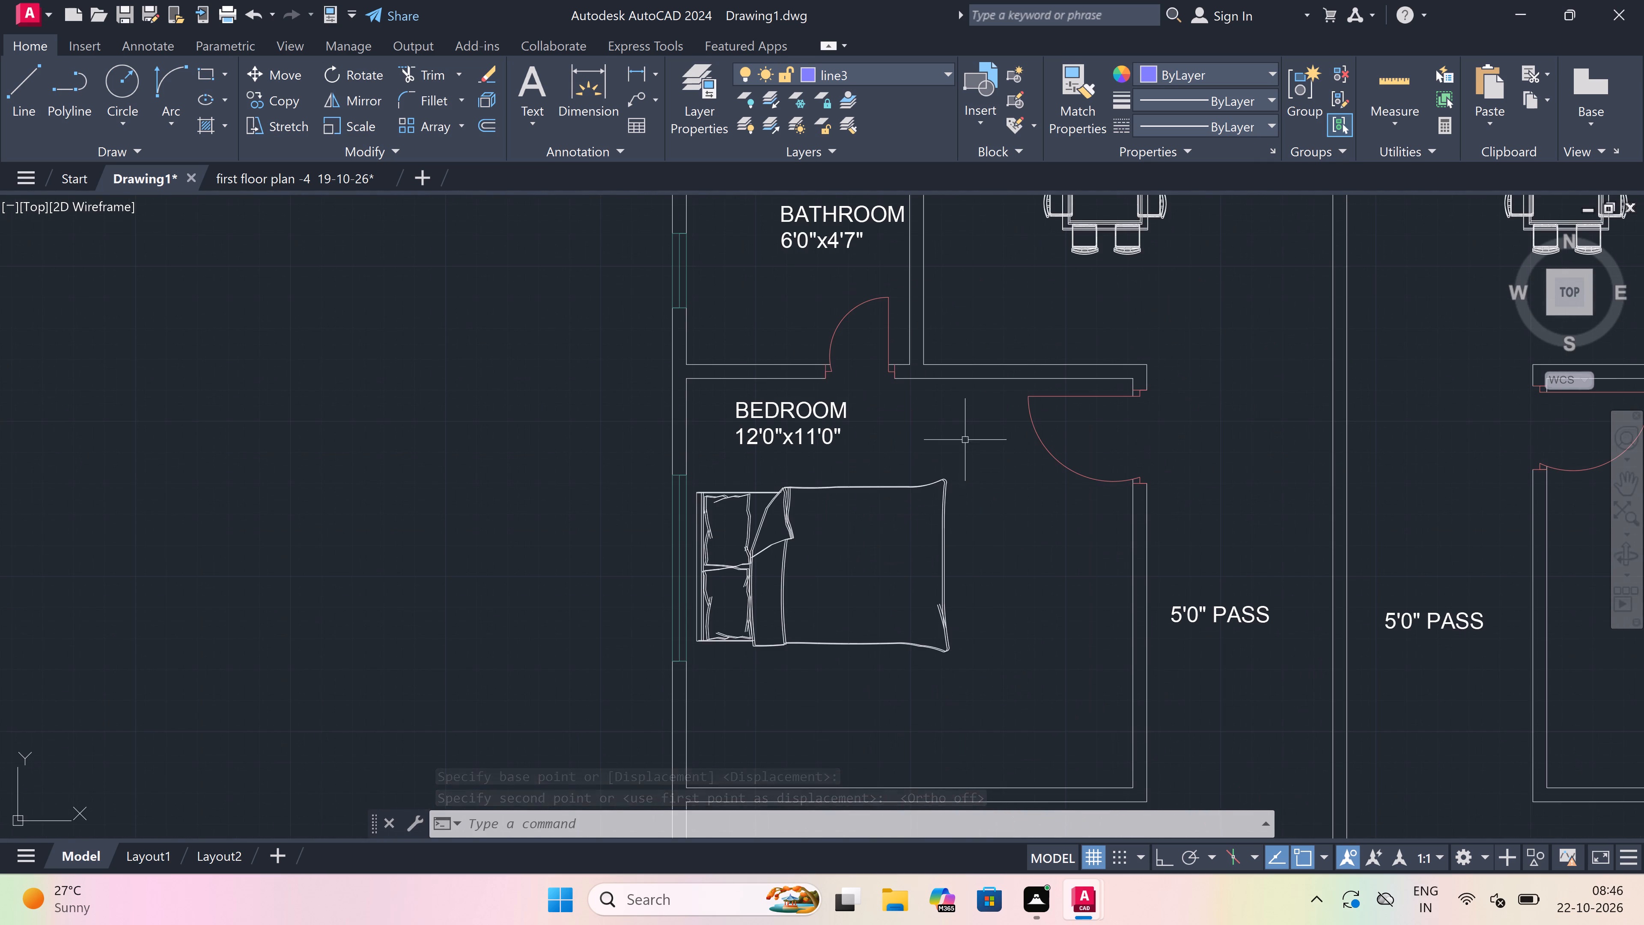
{"action": "left_click", "coordinate": [977, 443]}
{"action": "scroll", "coordinate": [704, 729], "scroll_direction": "up", "scroll_amount": 3}
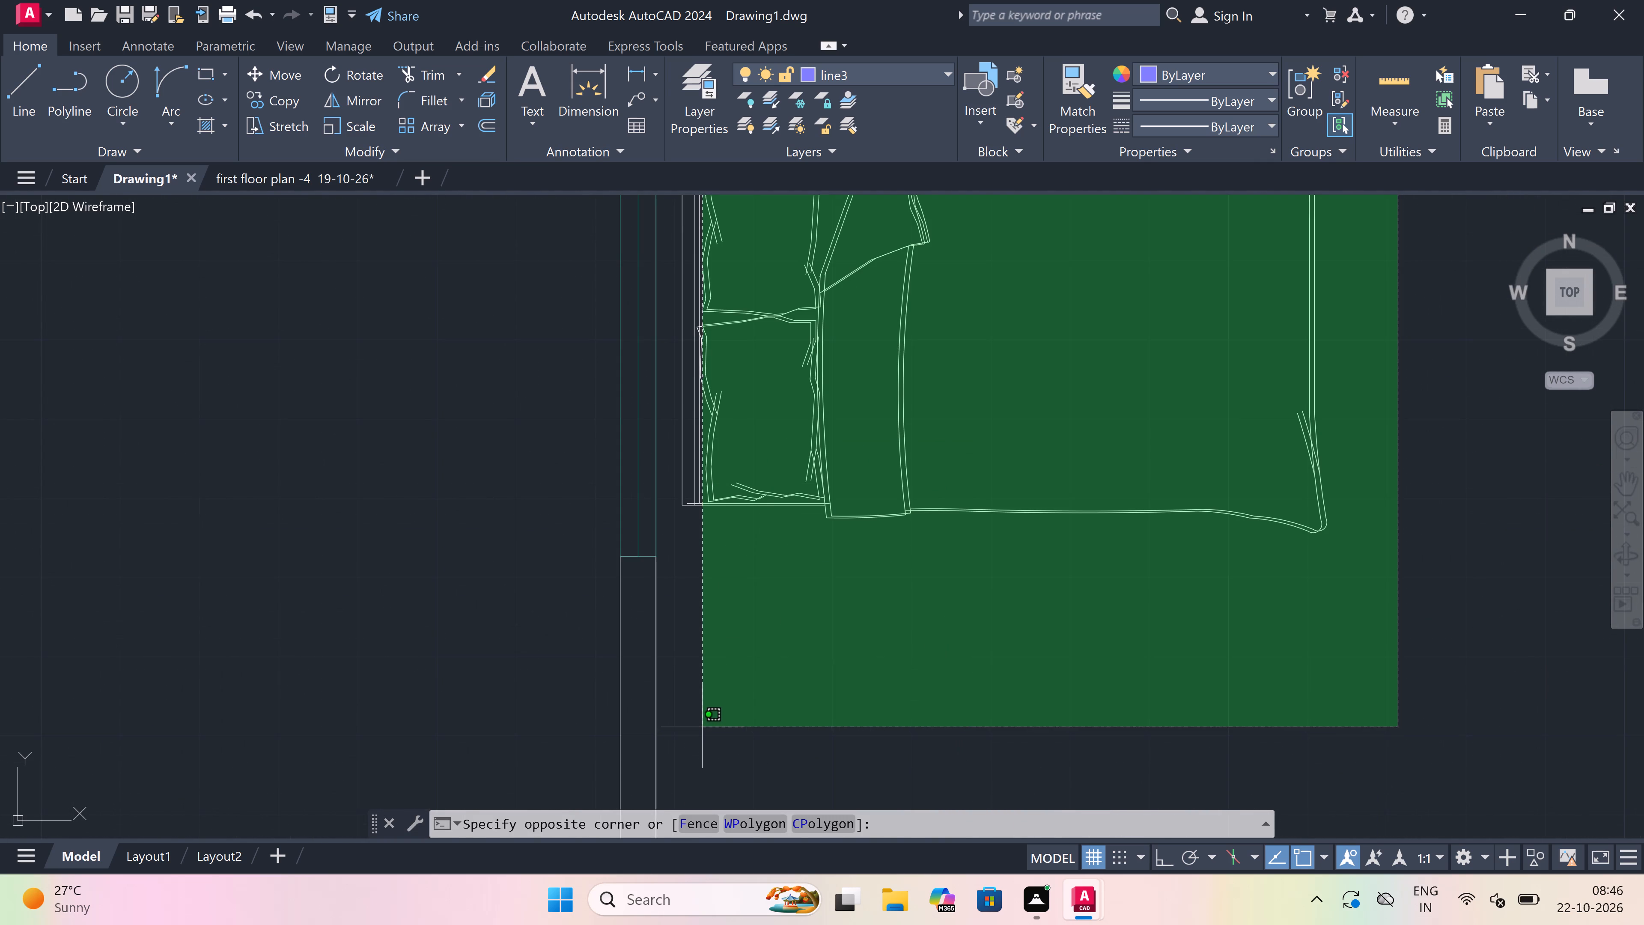
{"action": "left_click", "coordinate": [670, 709]}
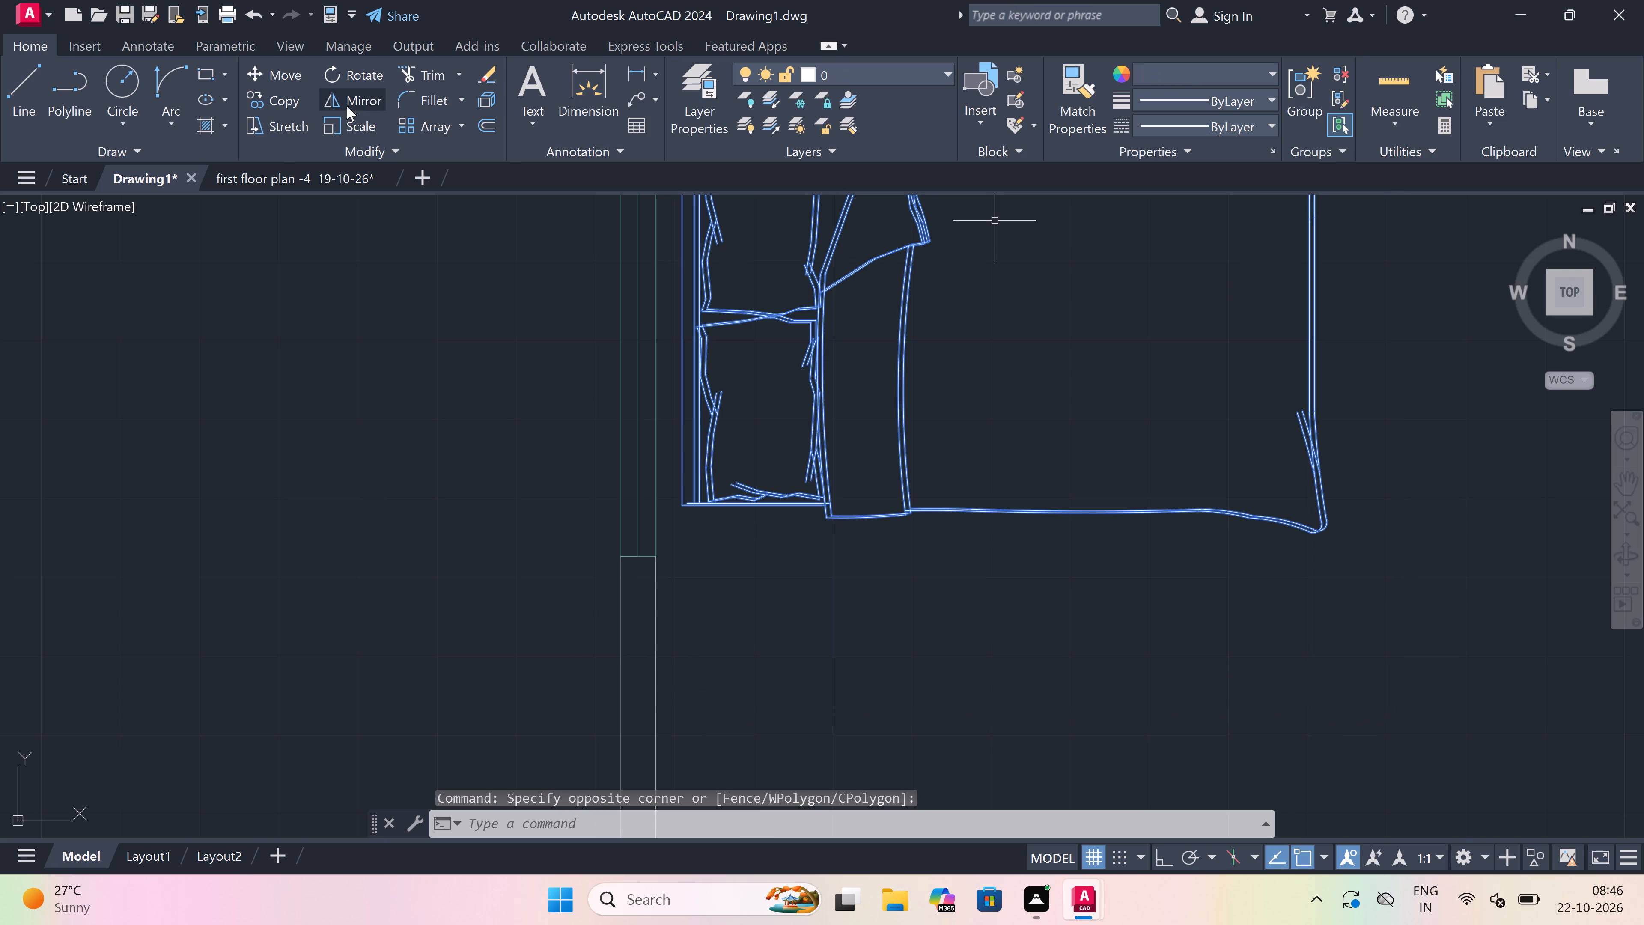
{"action": "left_click", "coordinate": [281, 100]}
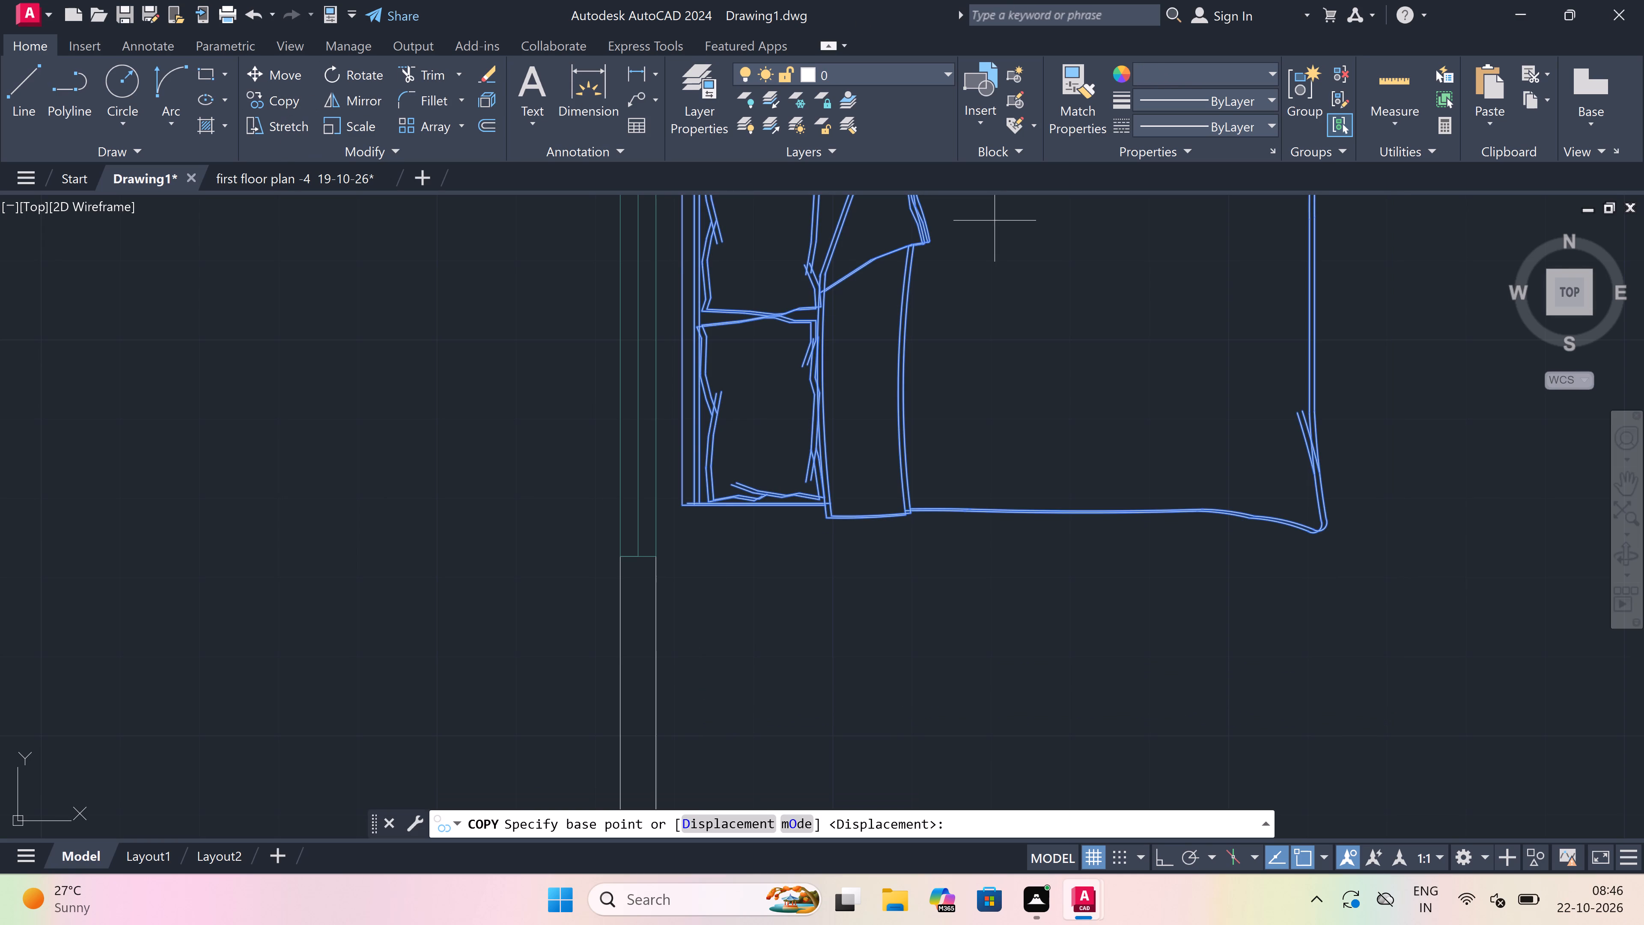
{"action": "left_click", "coordinate": [936, 364]}
{"action": "scroll", "coordinate": [923, 578], "scroll_direction": "down", "scroll_amount": 4}
{"action": "scroll", "coordinate": [896, 614], "scroll_direction": "down", "scroll_amount": 1}
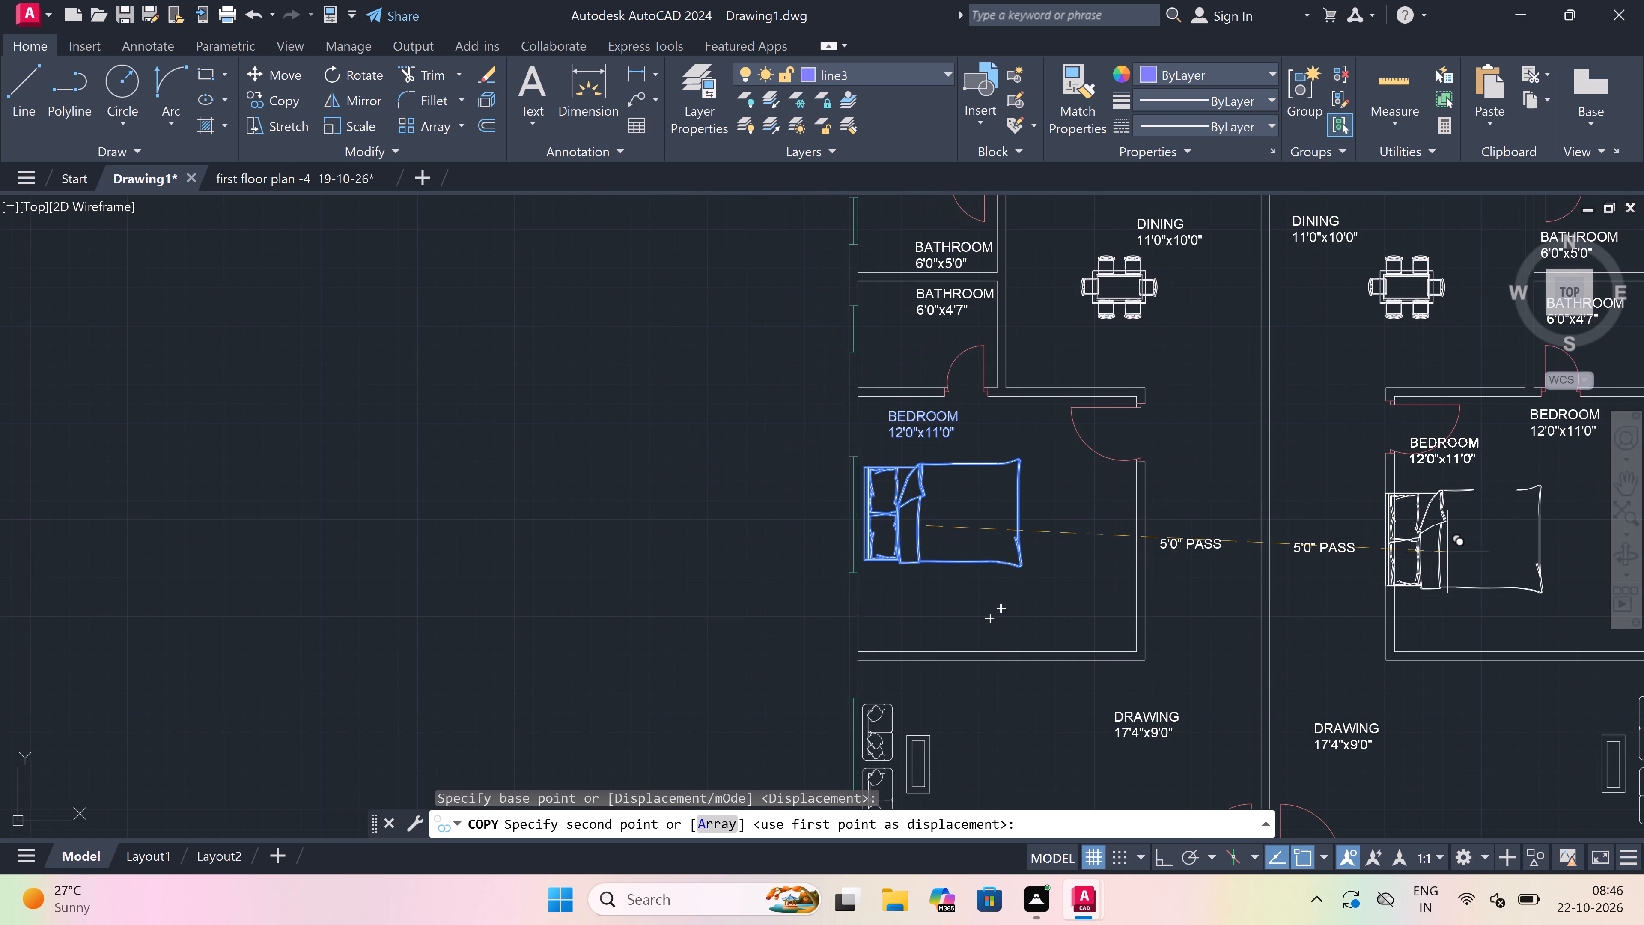
{"action": "scroll", "coordinate": [902, 610], "scroll_direction": "down", "scroll_amount": 2}
{"action": "scroll", "coordinate": [1364, 592], "scroll_direction": "up", "scroll_amount": 1}
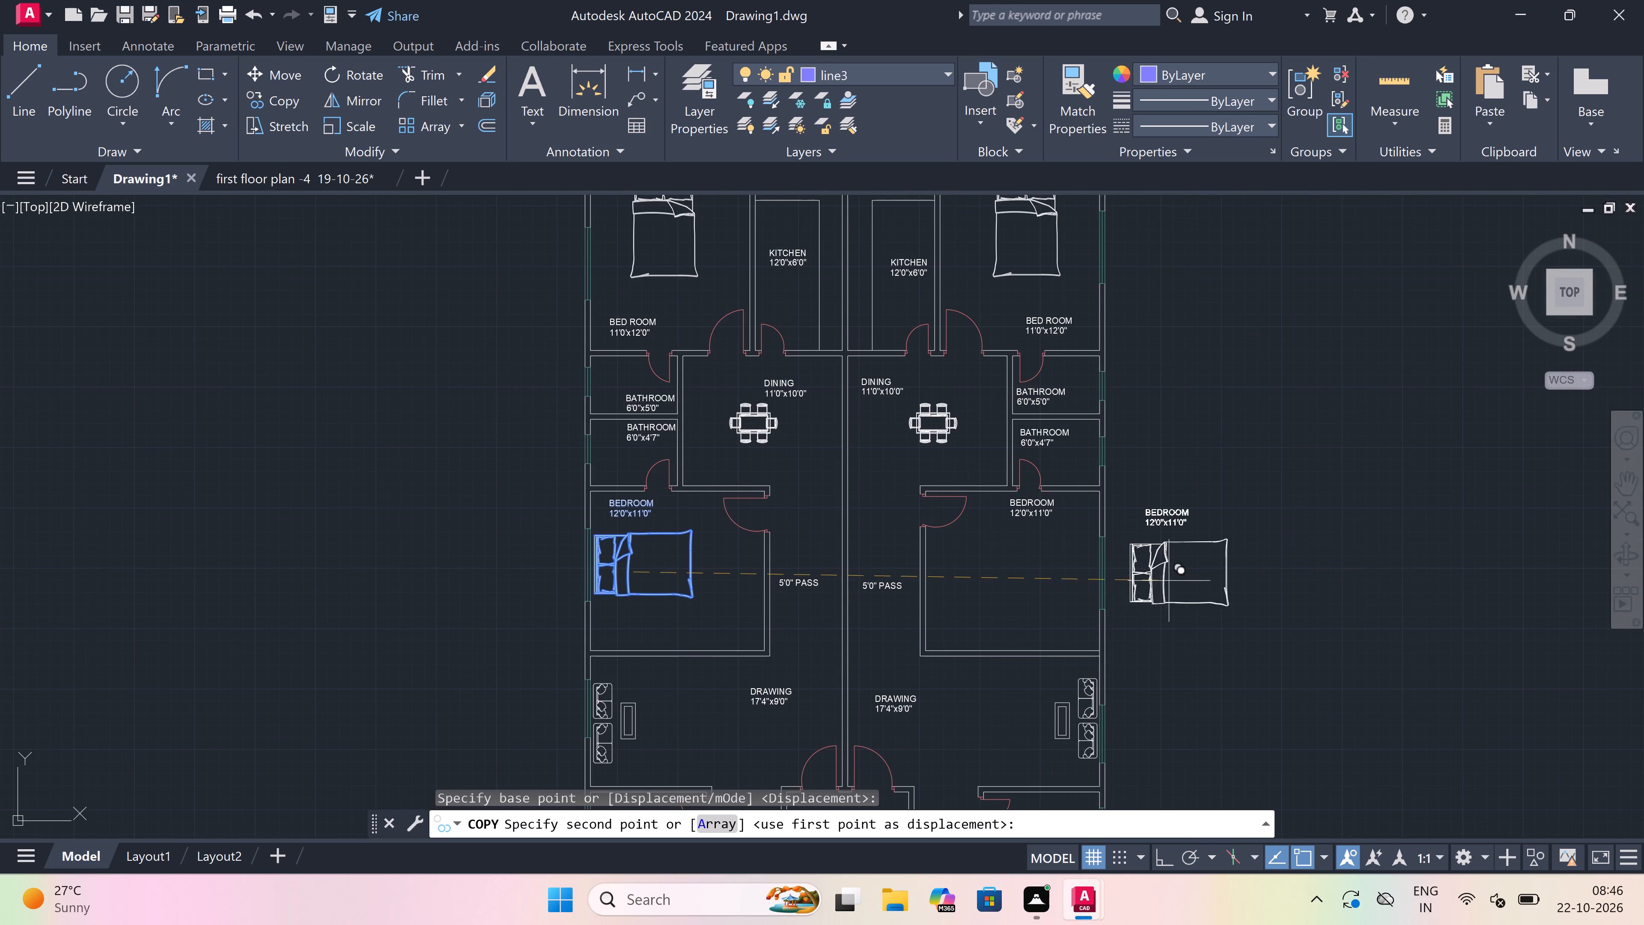
{"action": "left_click", "coordinate": [1284, 575]}
{"action": "key", "text": "Escape"}
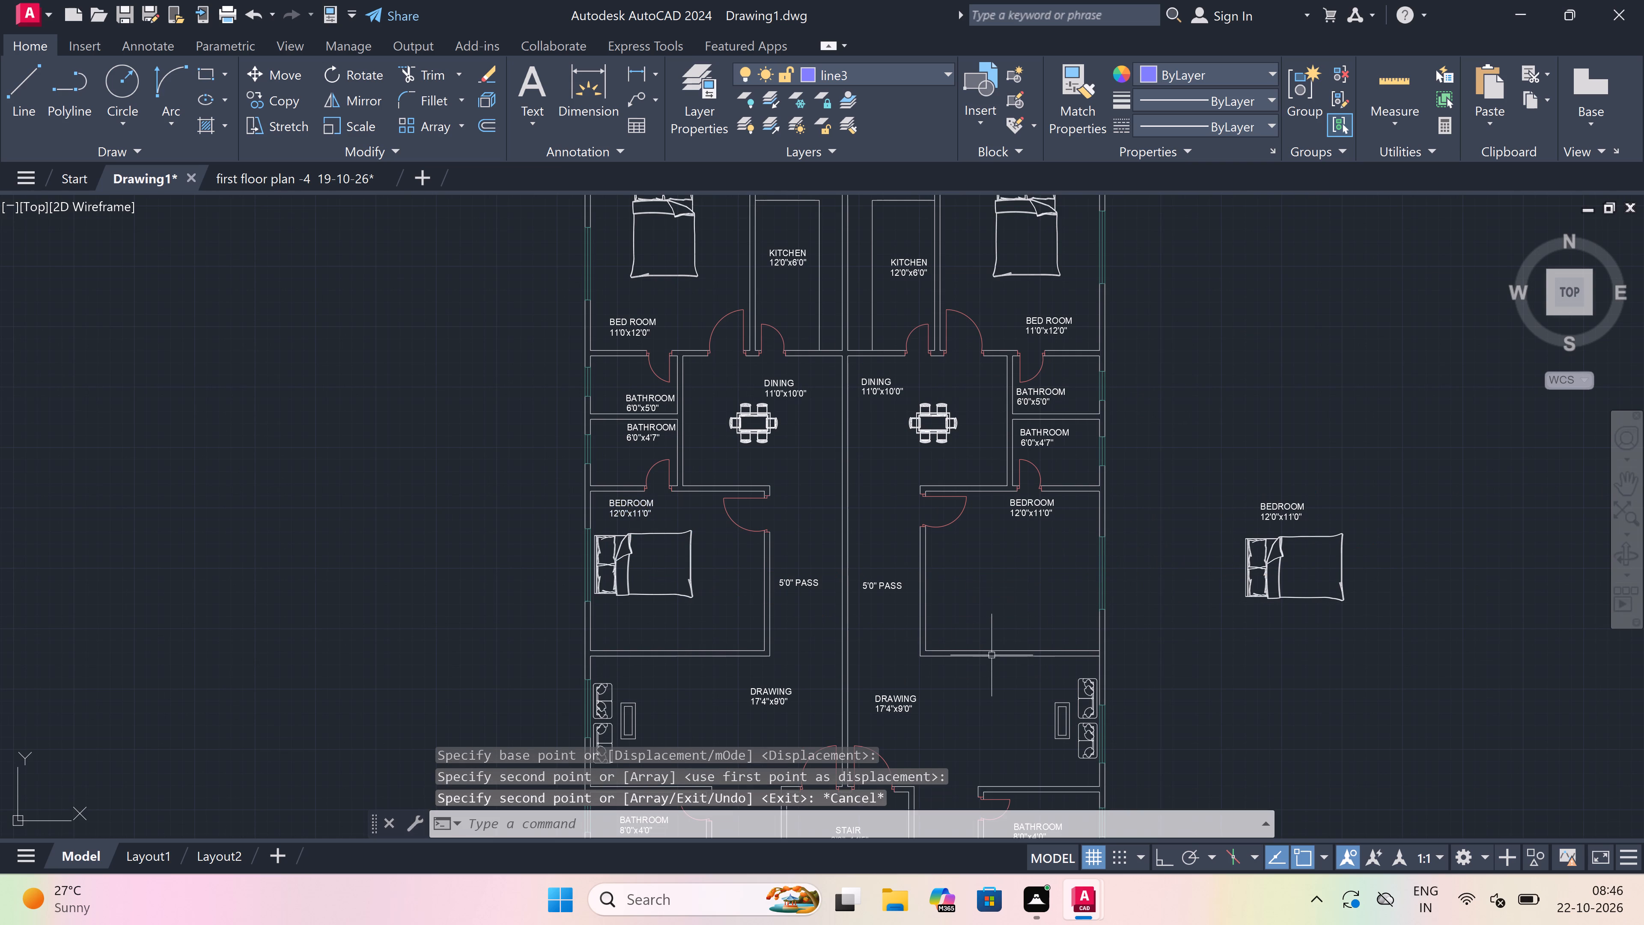
Delete the copied BEDROOM 12'0"x11'0" label above the bed outside the plan.
{"action": "left_click", "coordinate": [1287, 518]}
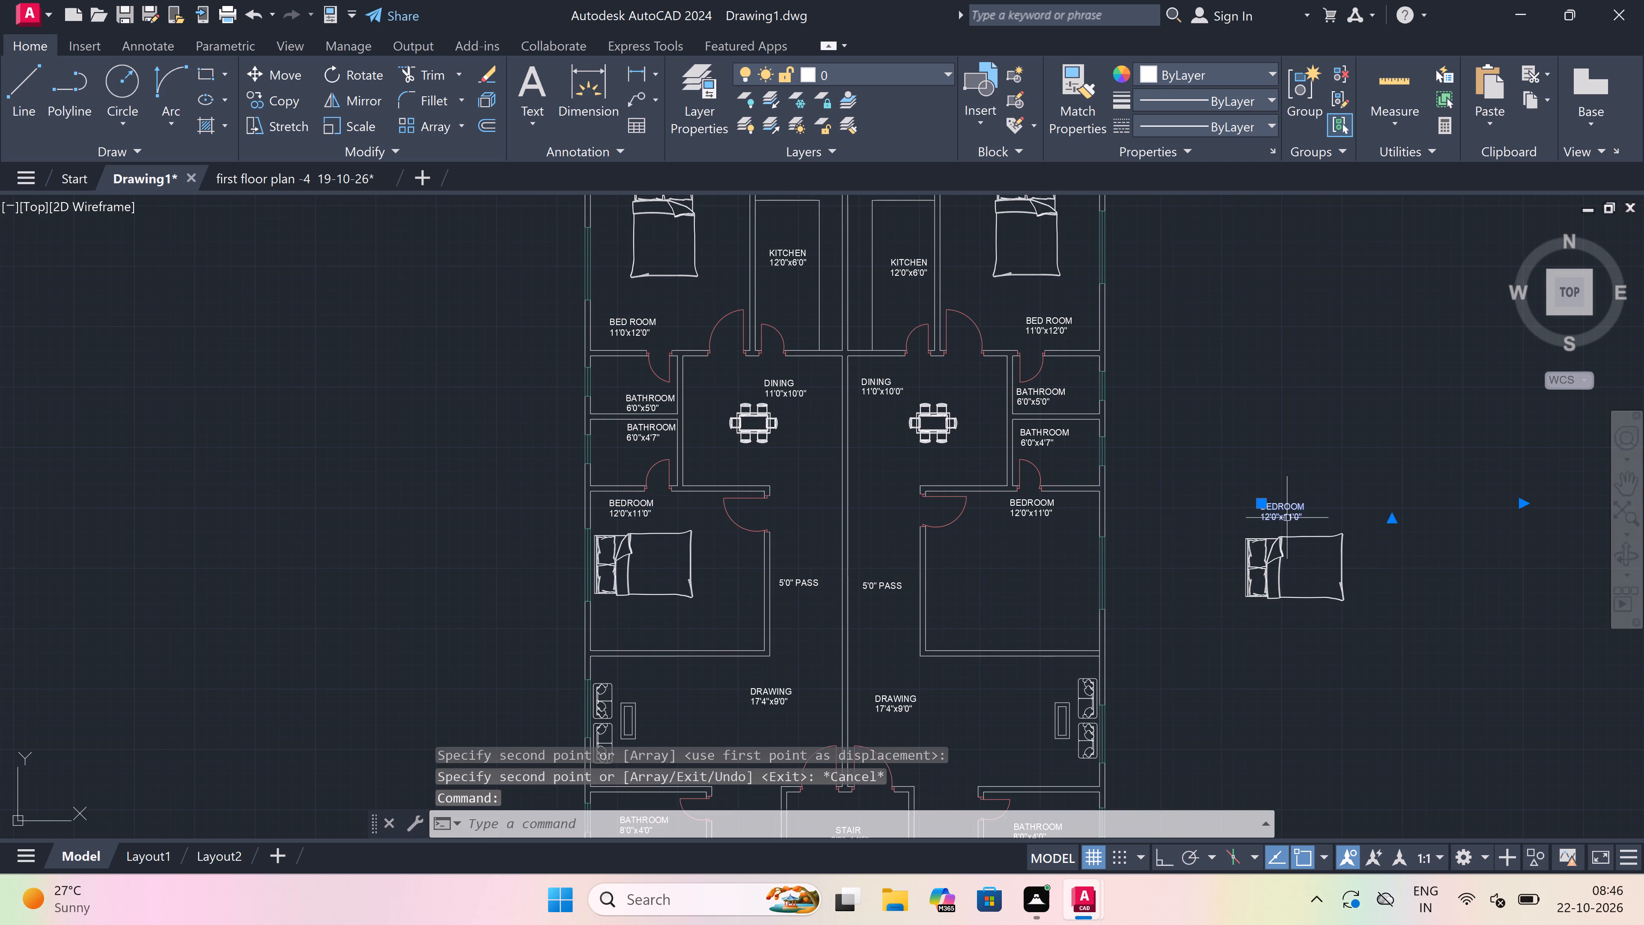
{"action": "key", "text": "Delete"}
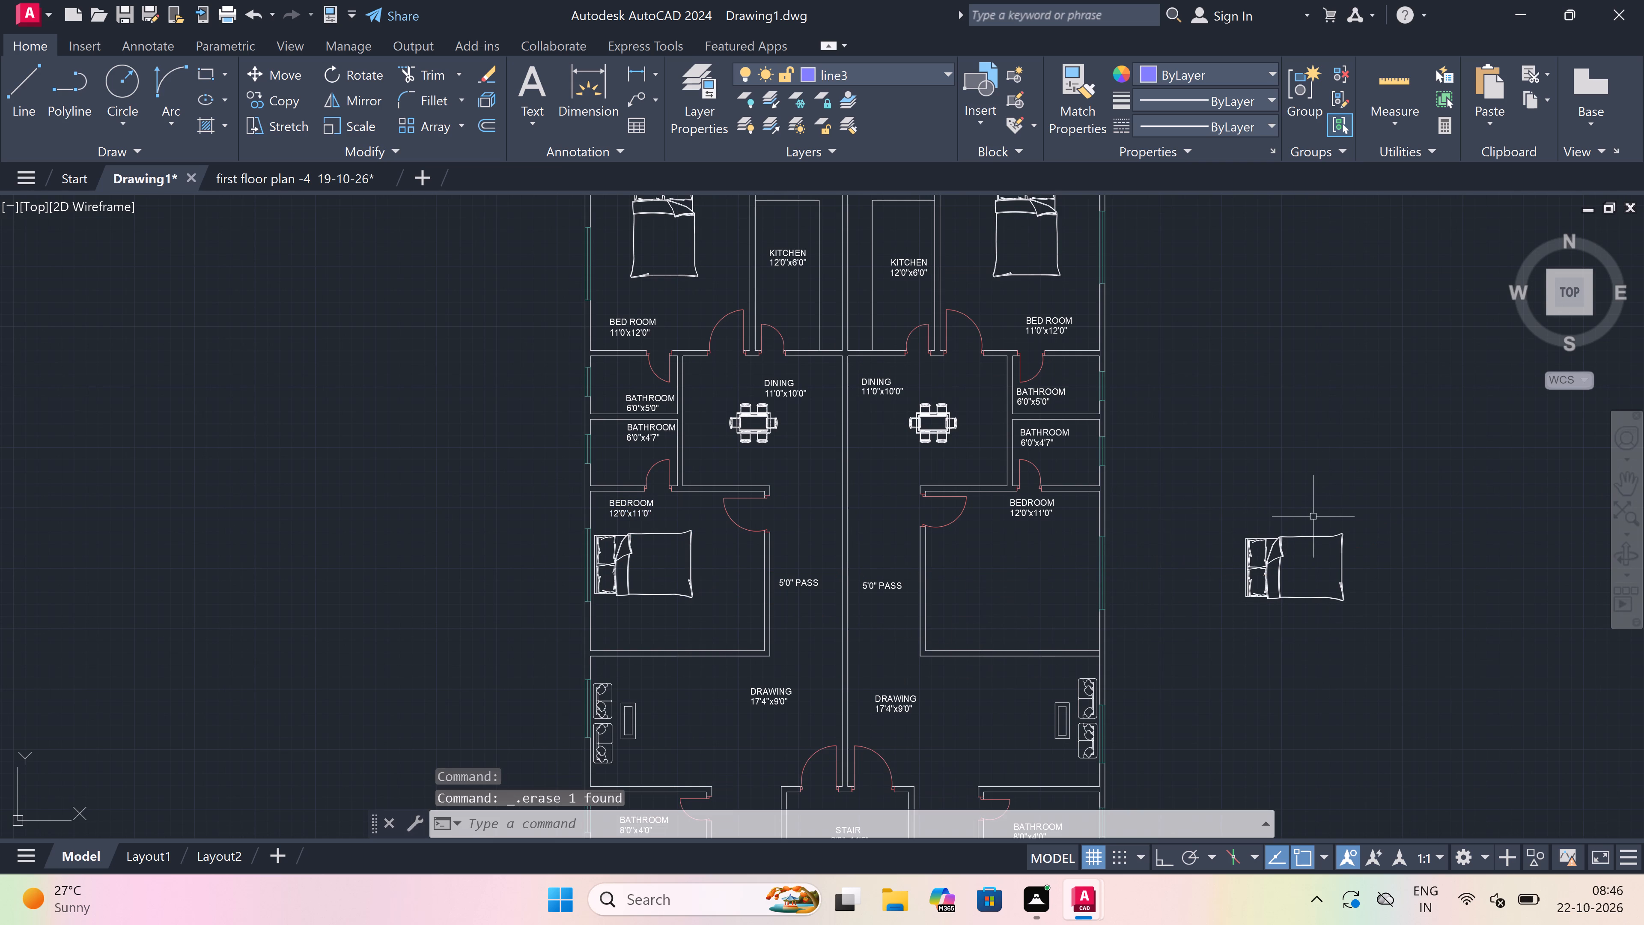
Rotate the copied bed outside the plan 180° about a point on its mattress, with Ortho on.
{"action": "left_click", "coordinate": [1448, 516]}
{"action": "left_click", "coordinate": [1223, 637]}
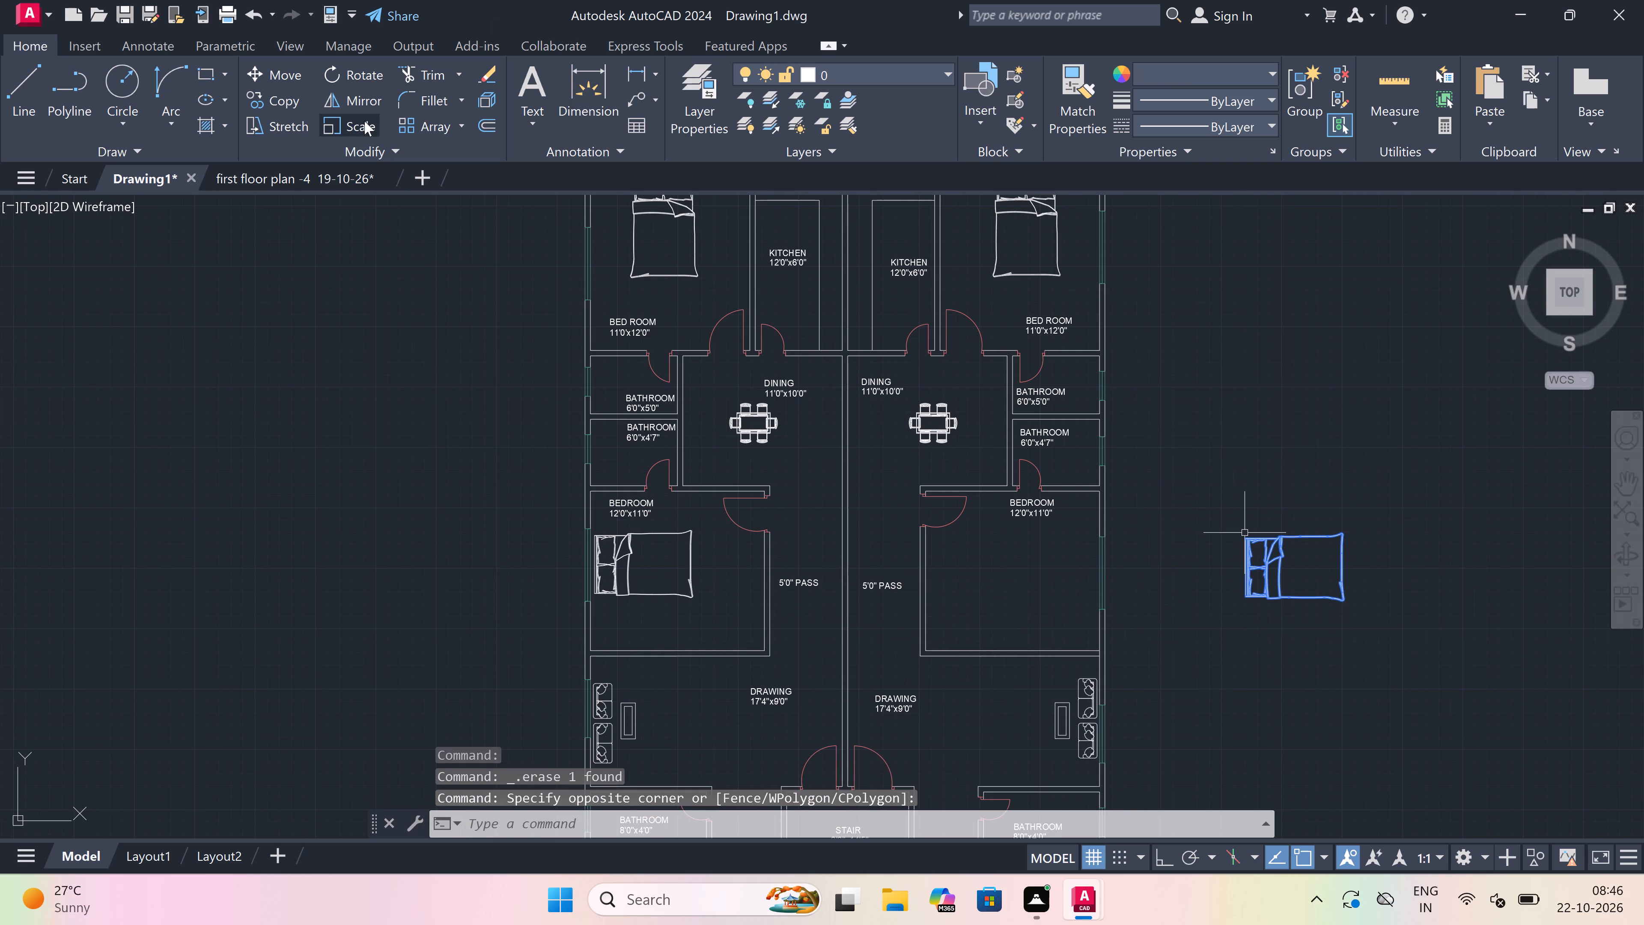
{"action": "left_click", "coordinate": [366, 72]}
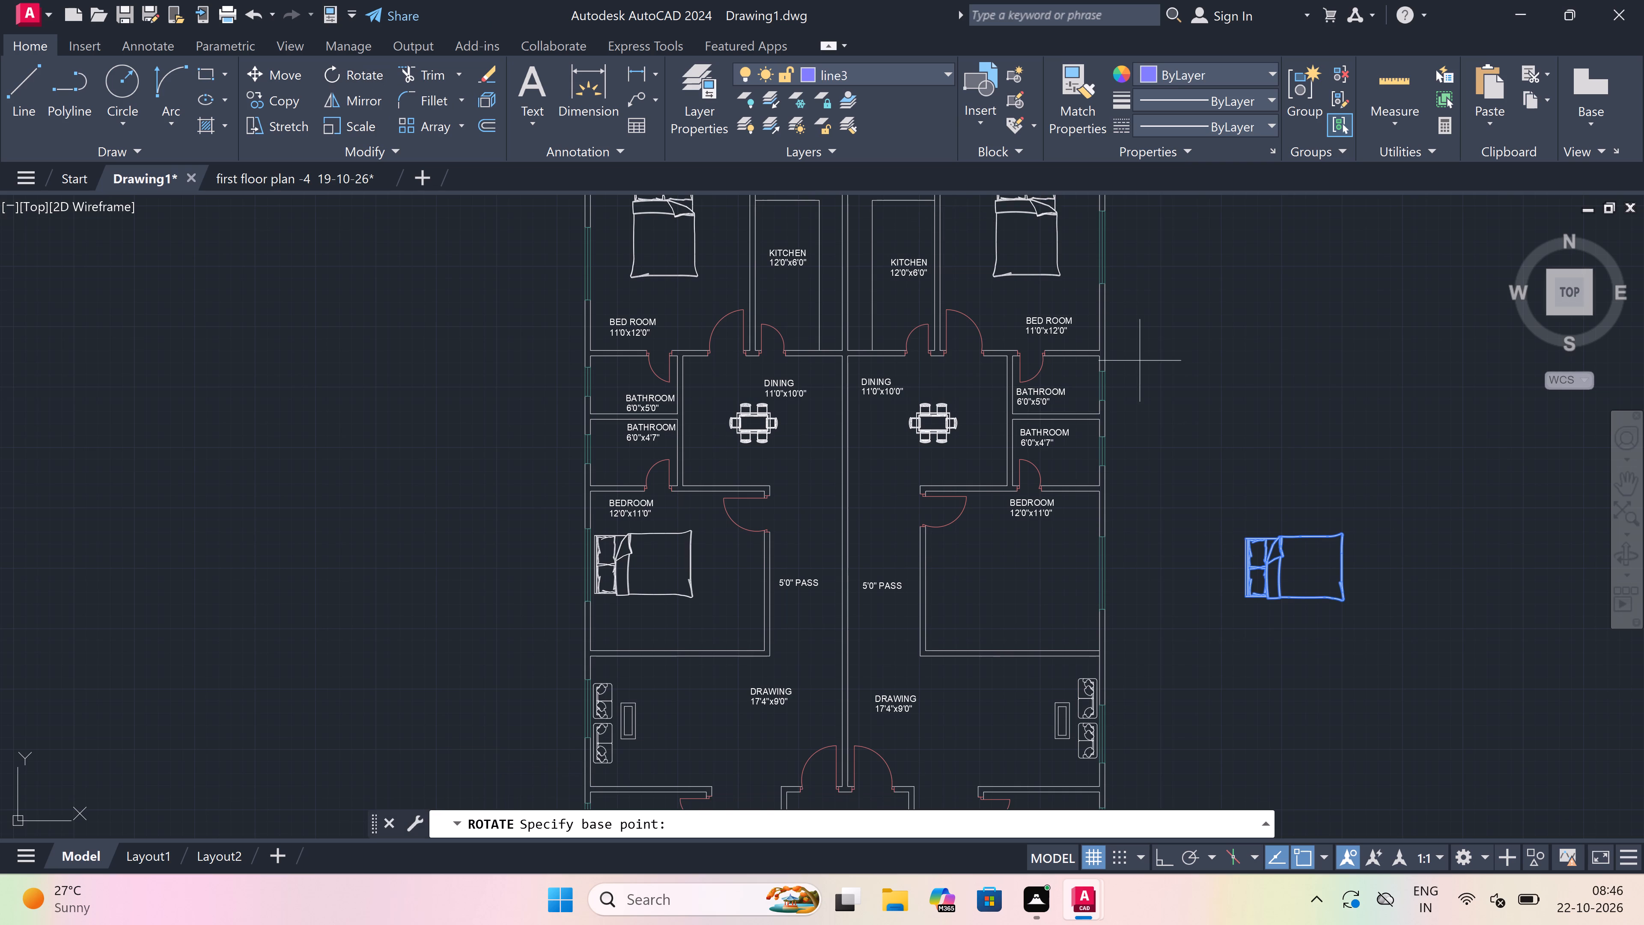
{"action": "double_click", "coordinate": [1317, 583]}
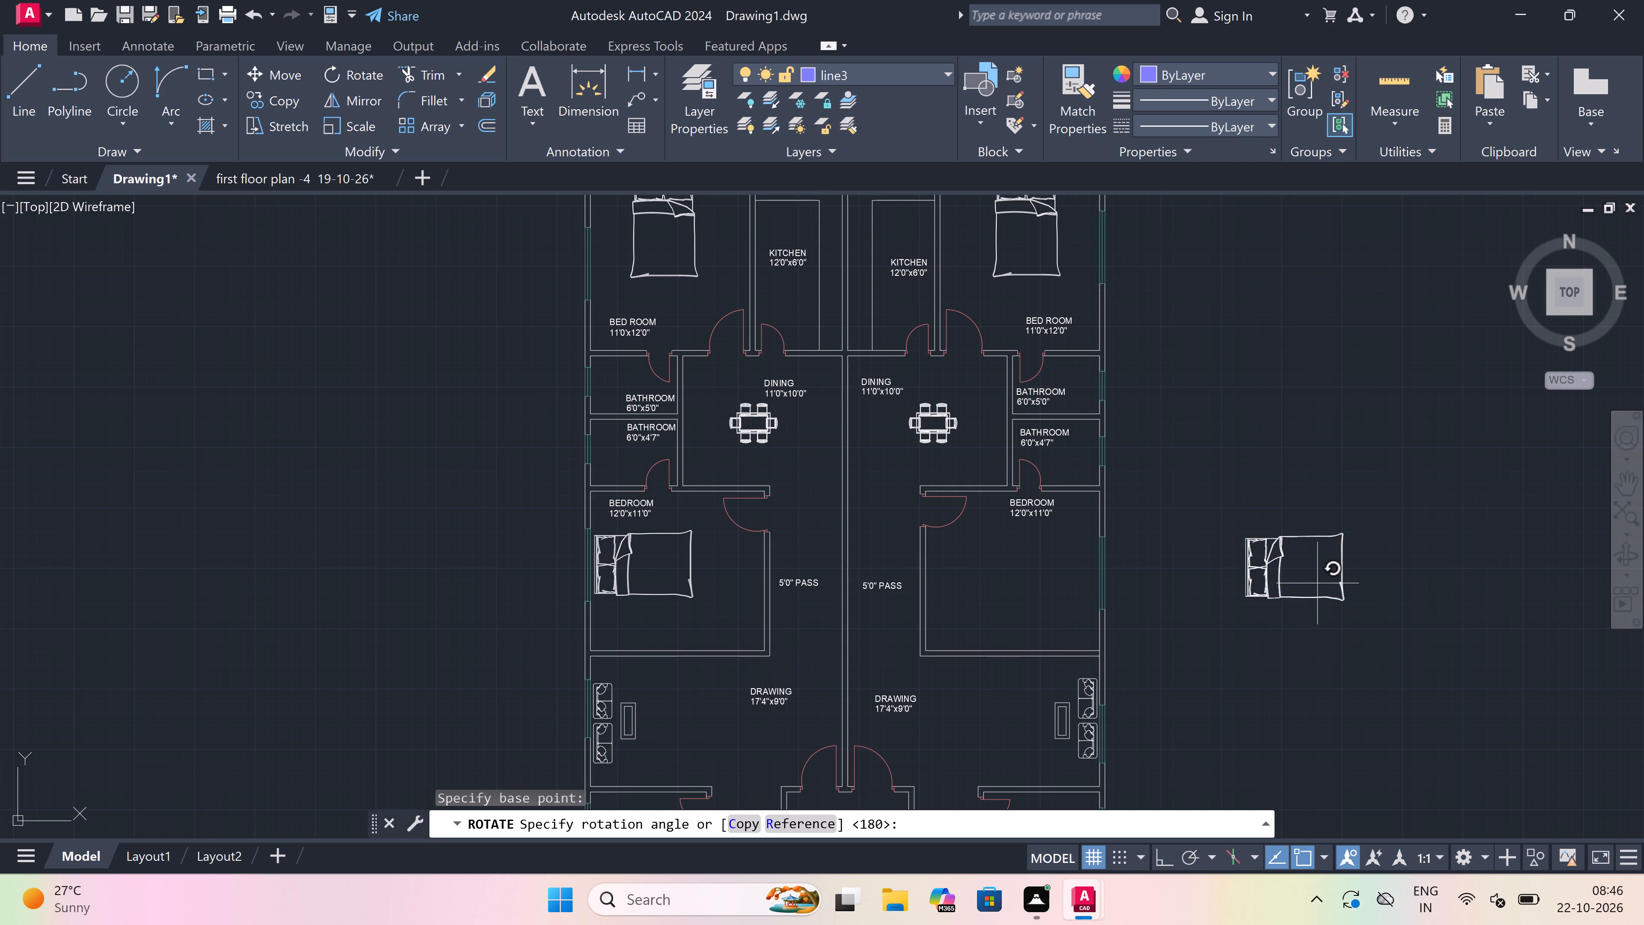
{"action": "key", "text": "F8"}
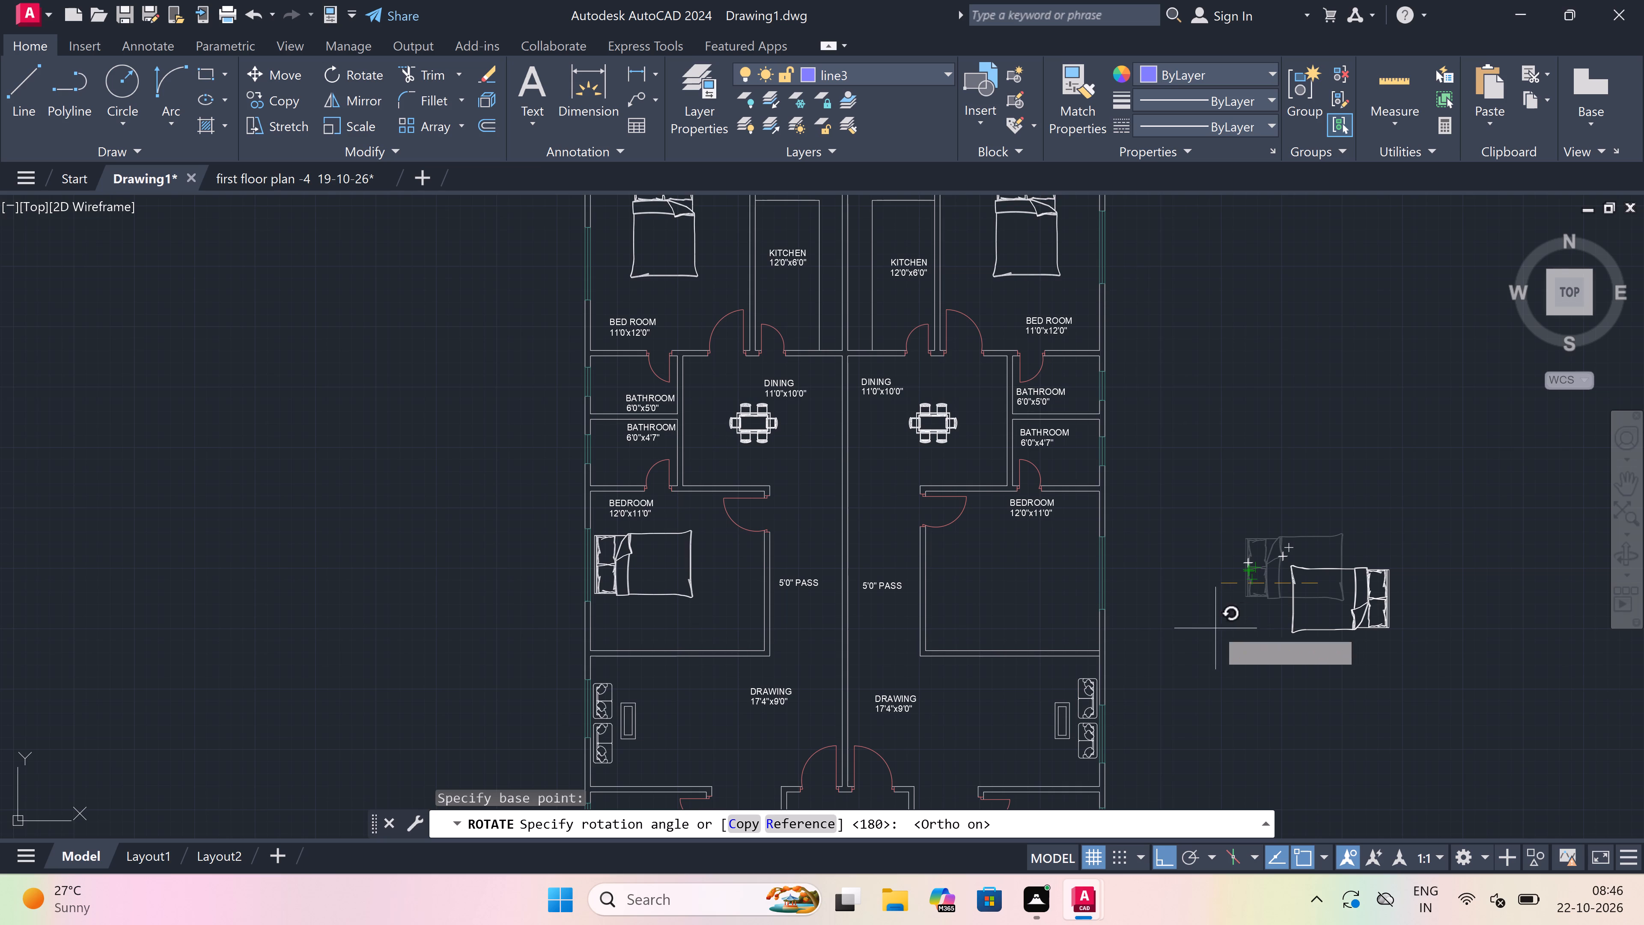
{"action": "triple_click", "coordinate": [1199, 618]}
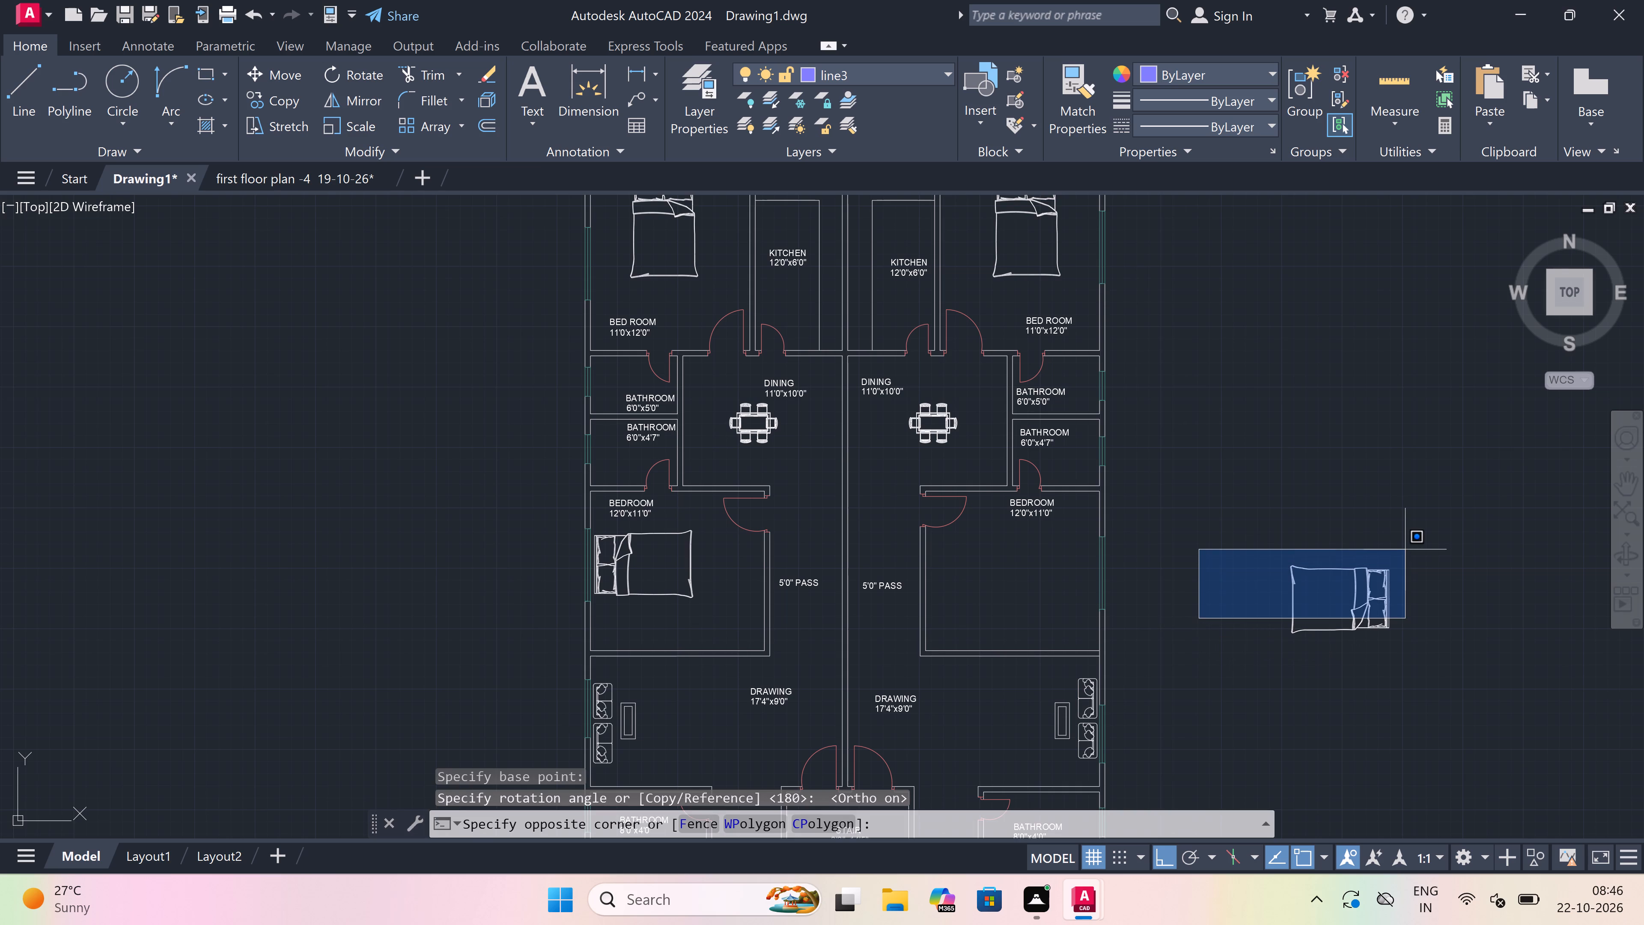
{"action": "key", "text": "Escape"}
Copy the rotated bed by its headboard into the right BEDROOM 12'0"x11'0", against the outer wall window, with Ortho off.
{"action": "left_click", "coordinate": [1428, 555]}
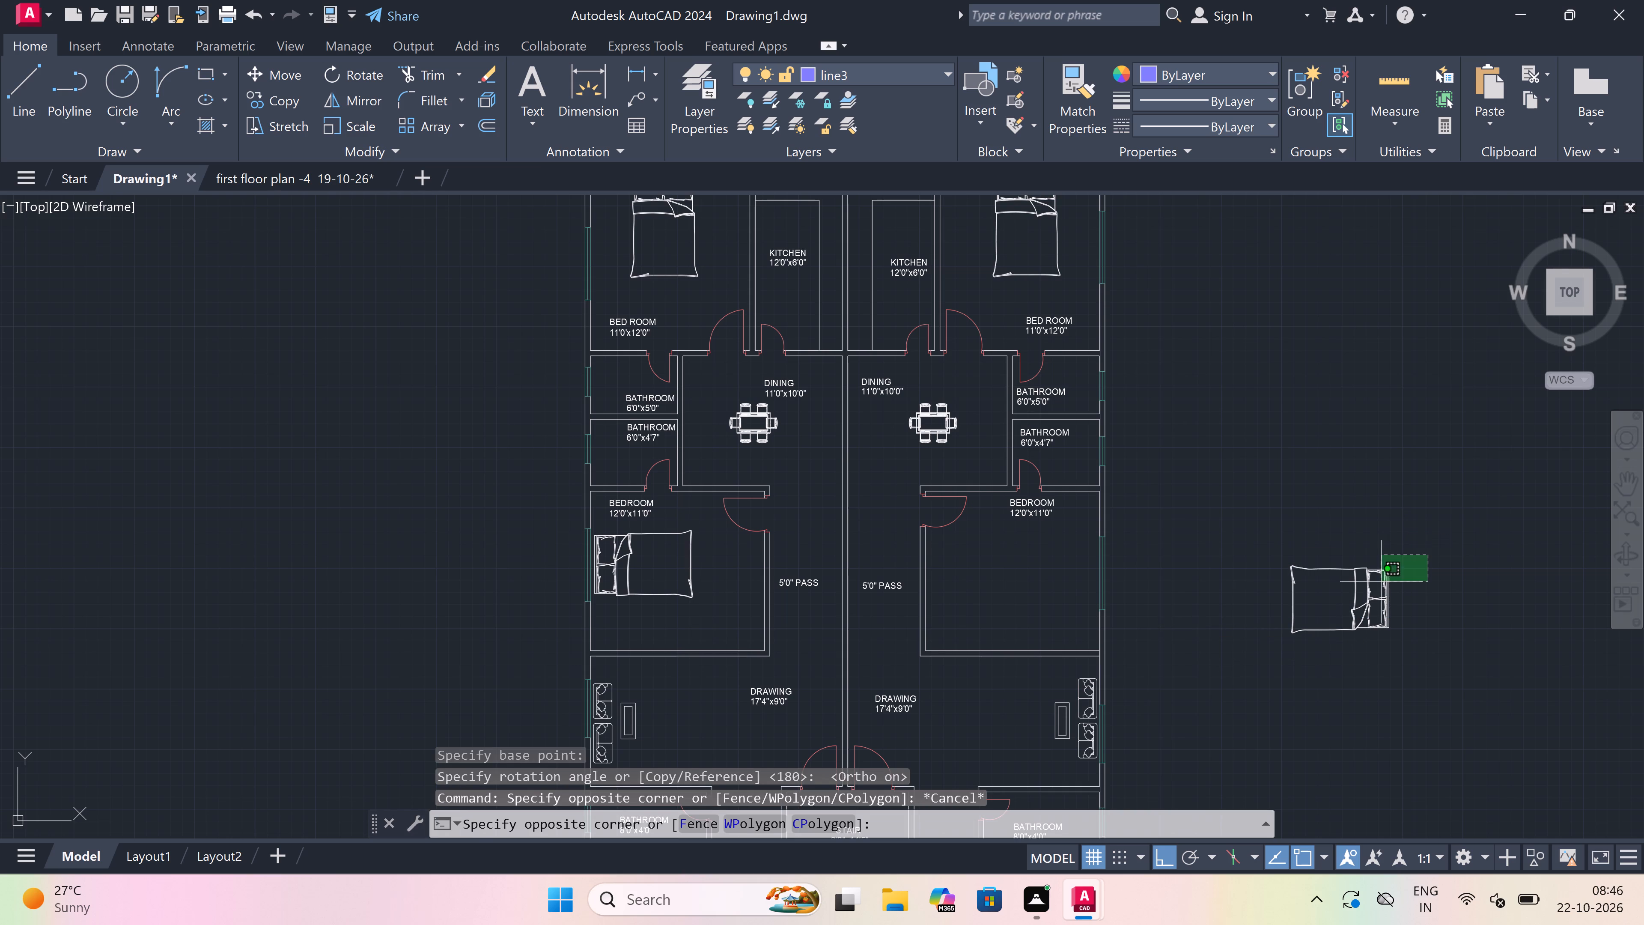
{"action": "left_click", "coordinate": [1196, 689]}
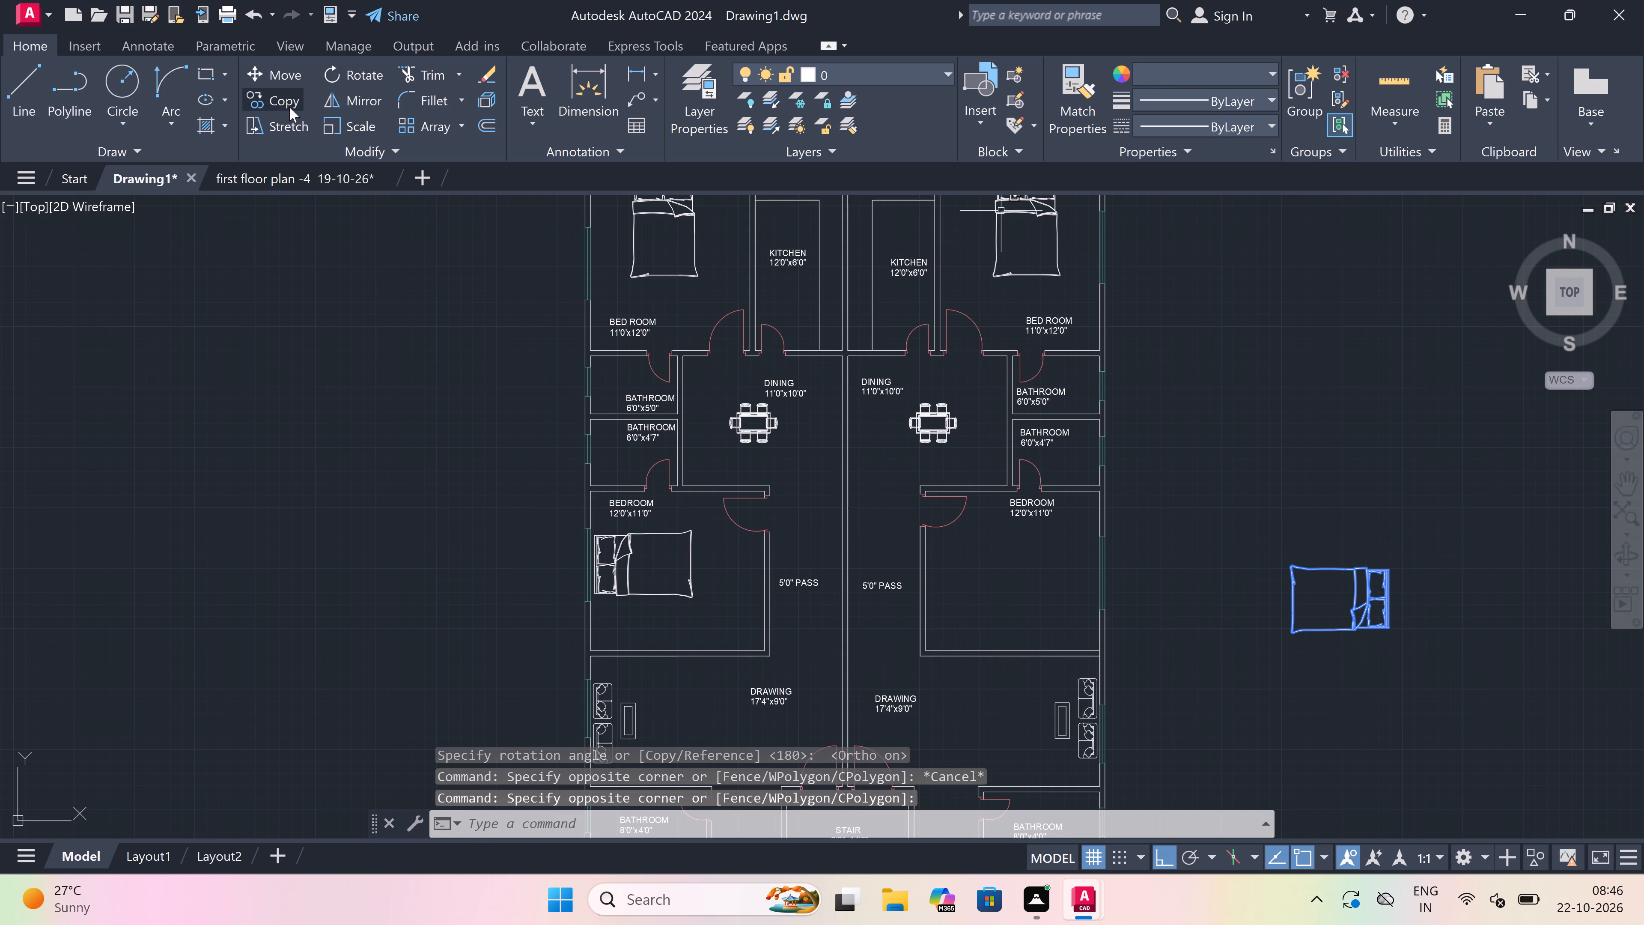
{"action": "left_click", "coordinate": [282, 101]}
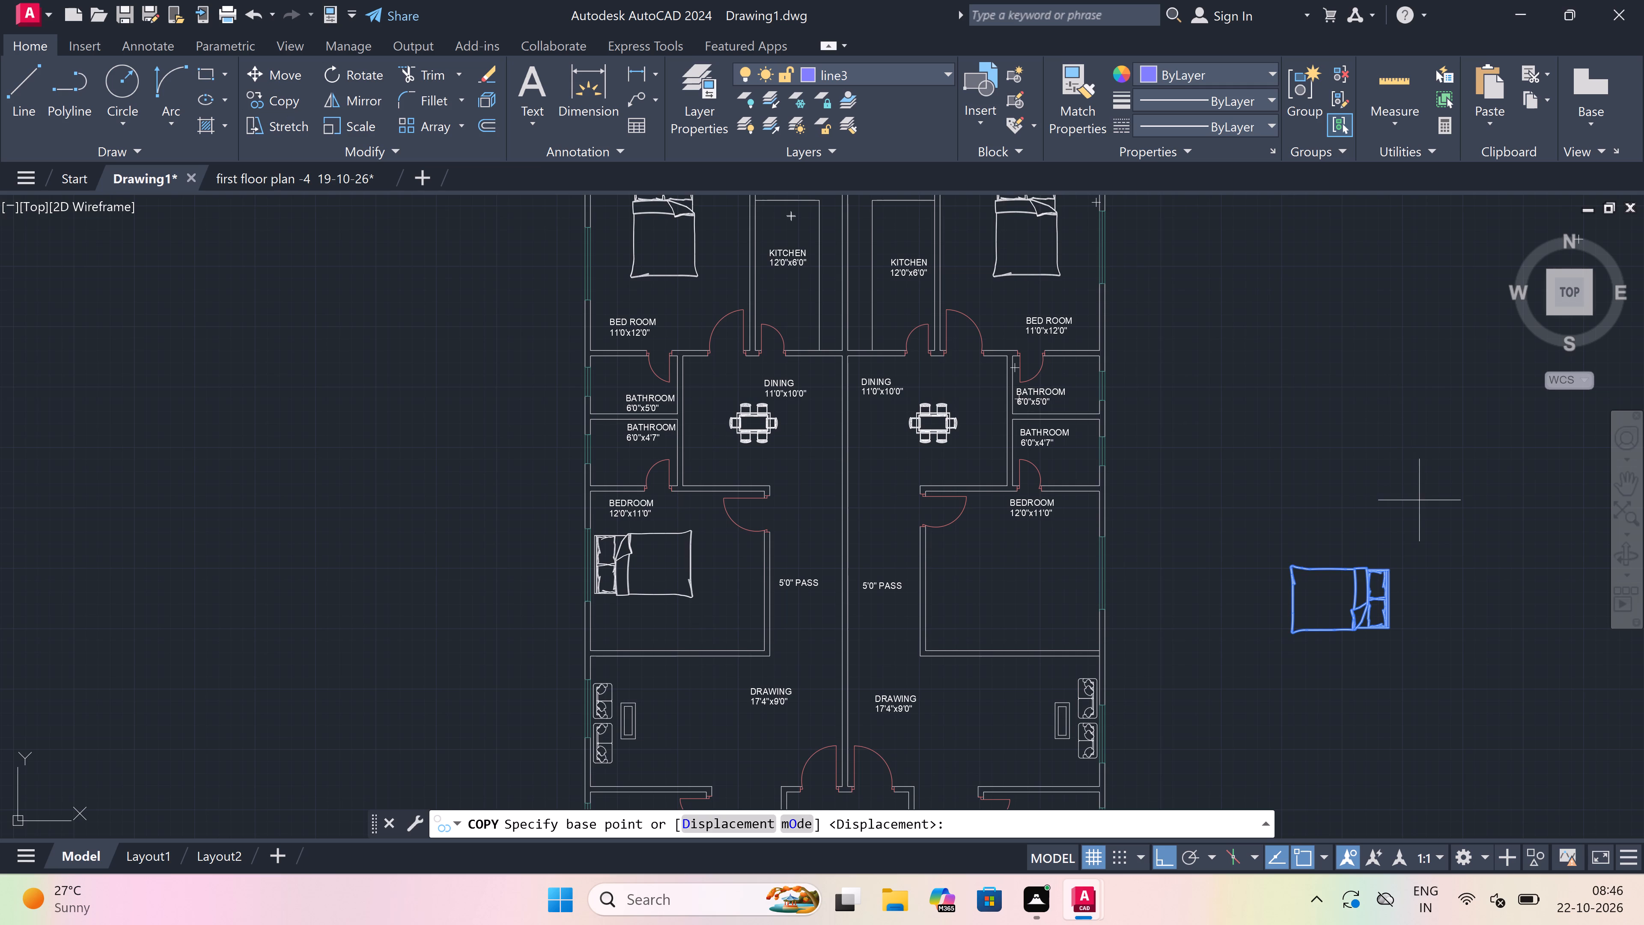
{"action": "left_click", "coordinate": [1390, 599]}
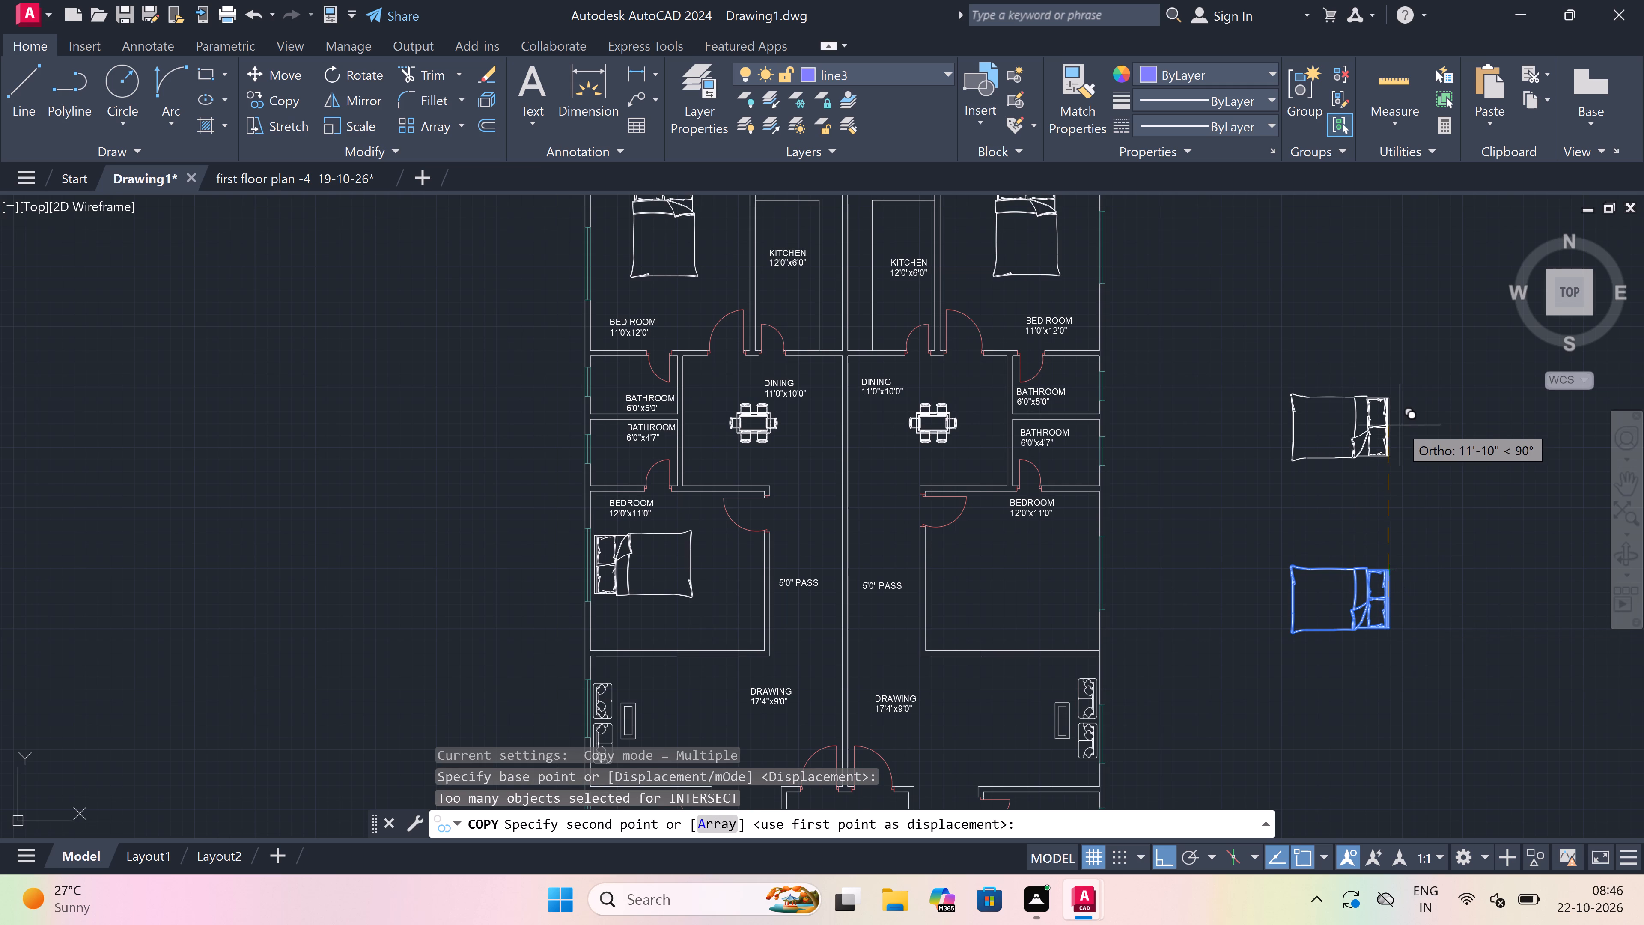
{"action": "key", "text": "F8"}
{"action": "scroll", "coordinate": [1092, 584], "scroll_direction": "up", "scroll_amount": 4}
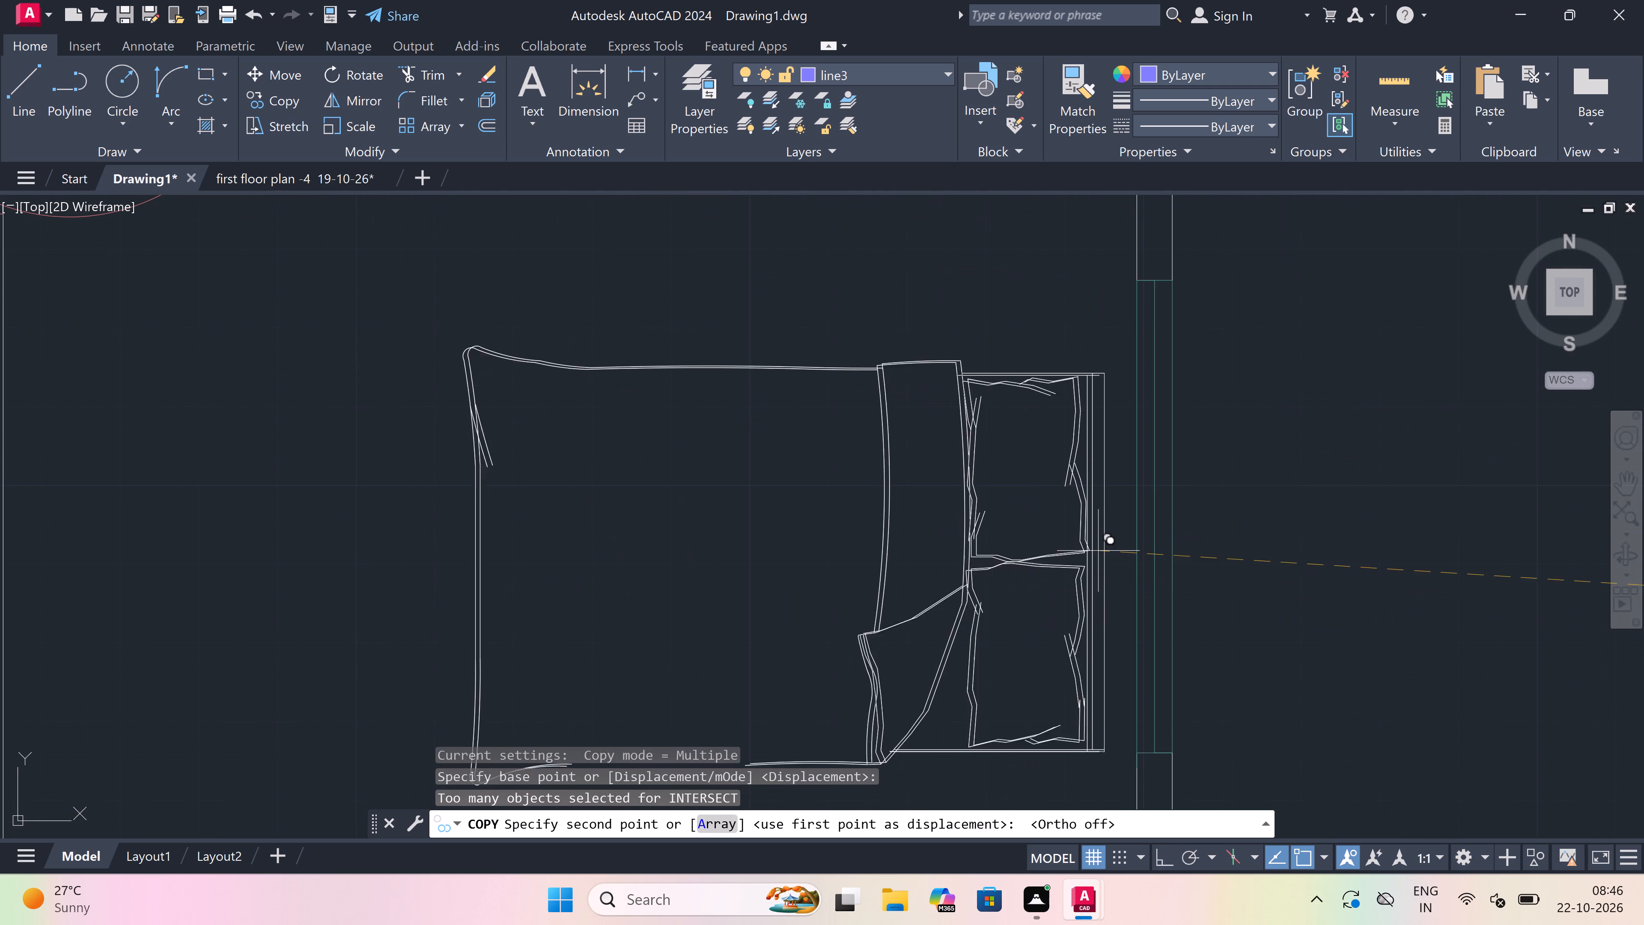
{"action": "scroll", "coordinate": [1081, 498], "scroll_direction": "up", "scroll_amount": 2}
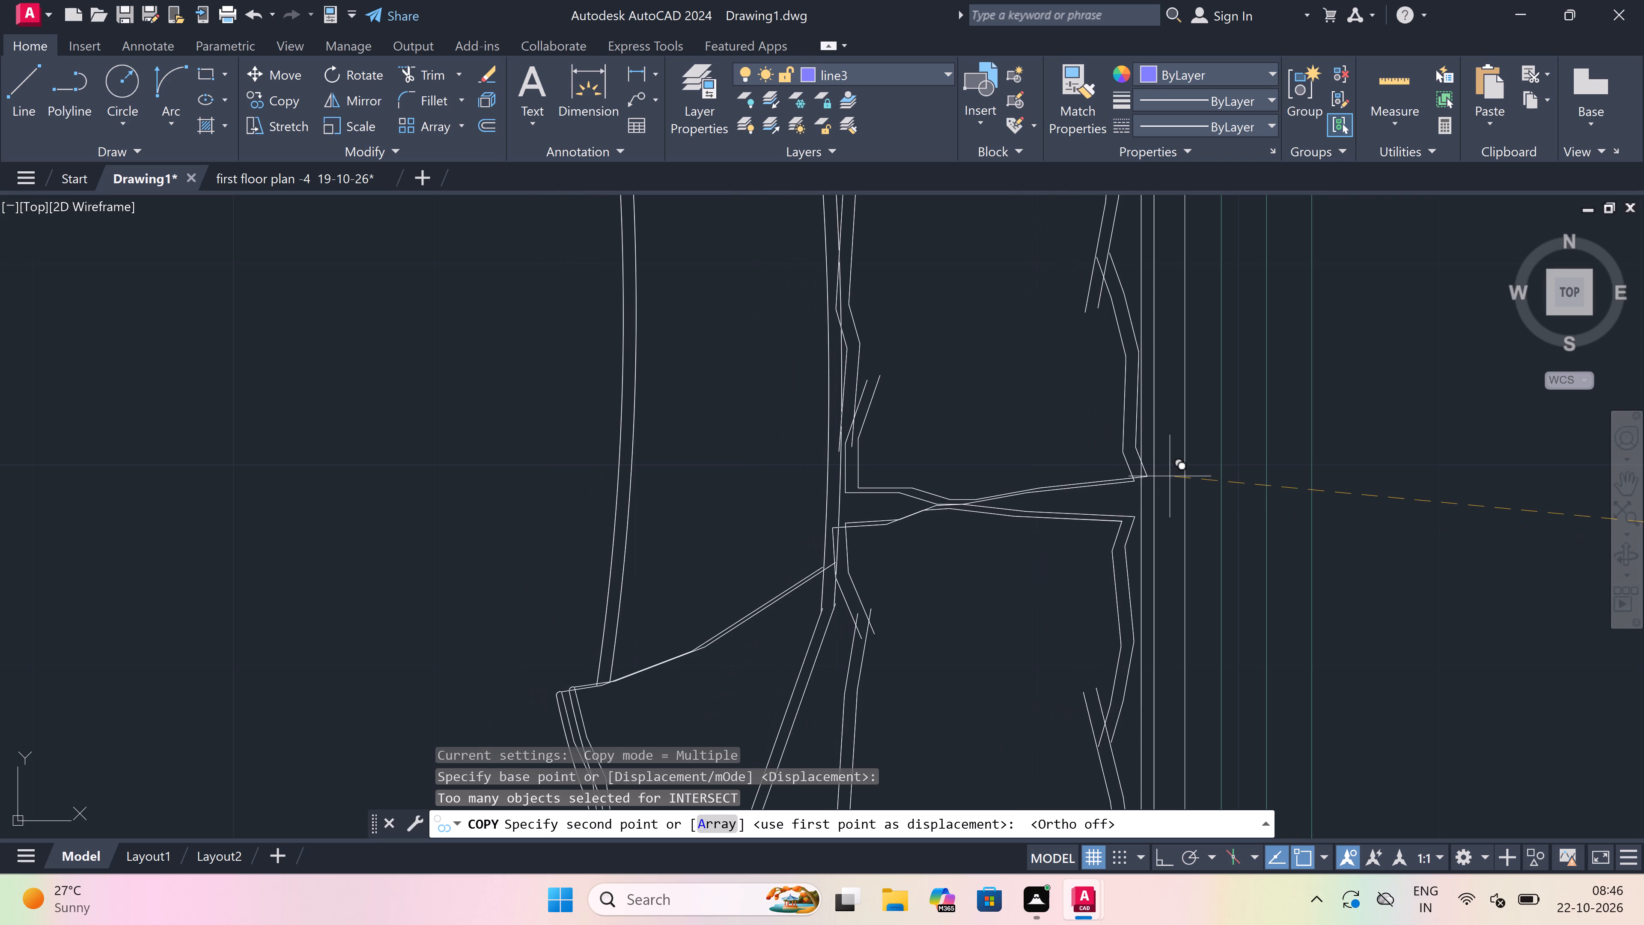
{"action": "left_click", "coordinate": [1159, 488]}
Place another copy of the rotated bed in the right BEDROOM 13'2"x10'0", headboard beside the outer wall window, and finish copying.
{"action": "scroll", "coordinate": [1131, 452], "scroll_direction": "down", "scroll_amount": 8}
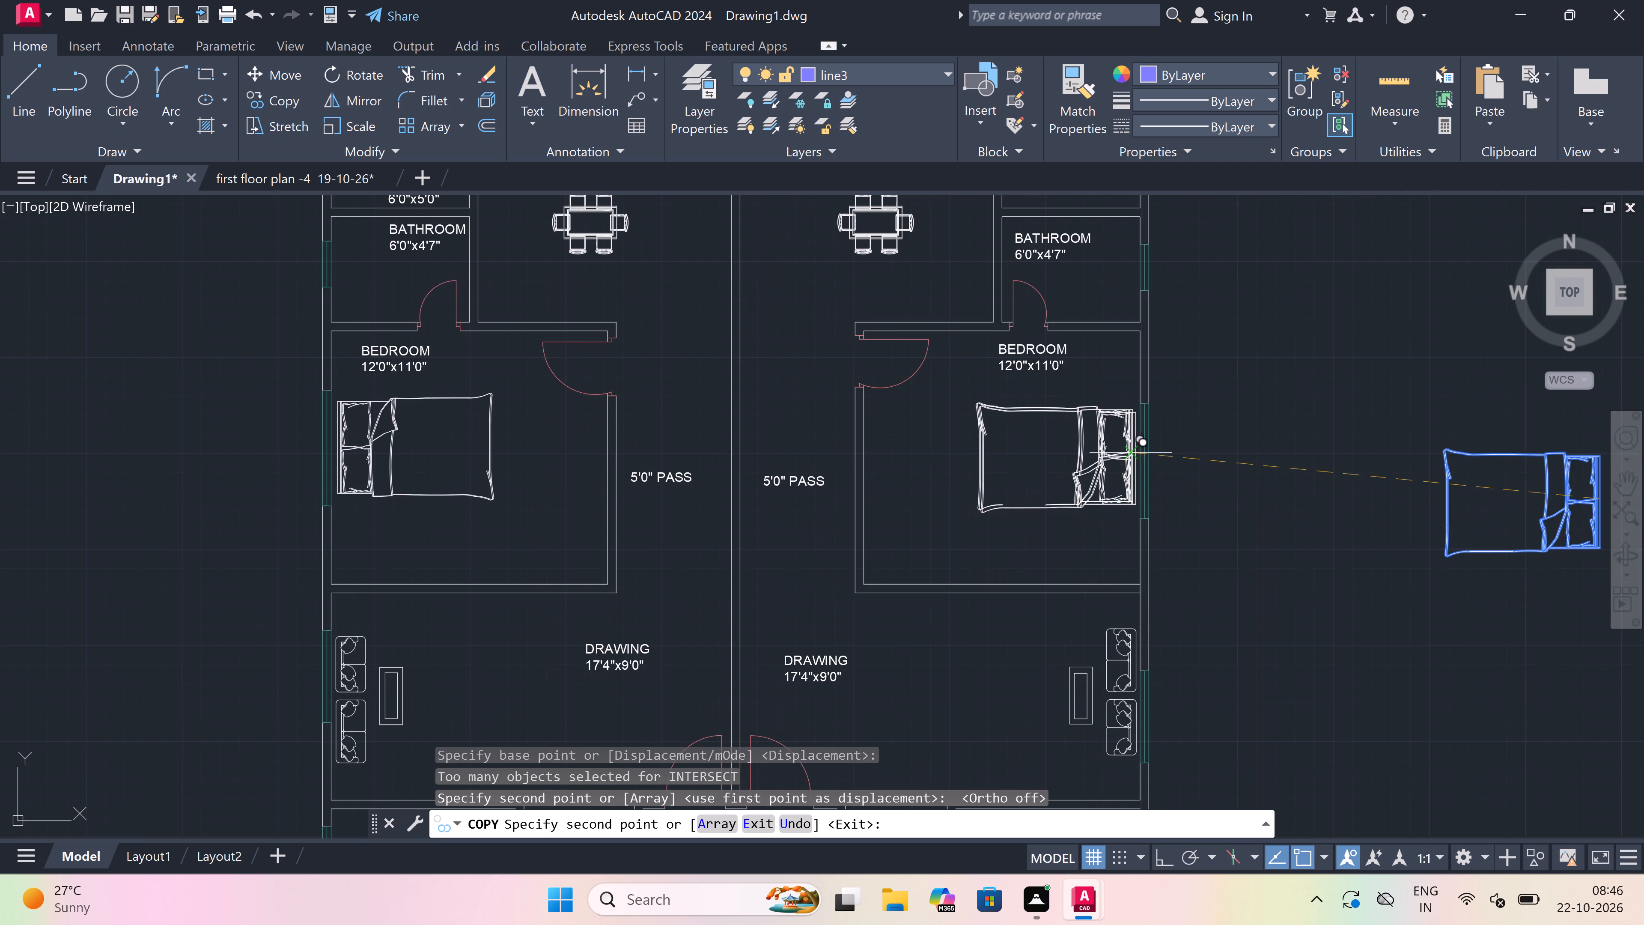
{"action": "scroll", "coordinate": [1132, 604], "scroll_direction": "down", "scroll_amount": 4}
{"action": "scroll", "coordinate": [1131, 682], "scroll_direction": "down", "scroll_amount": 4}
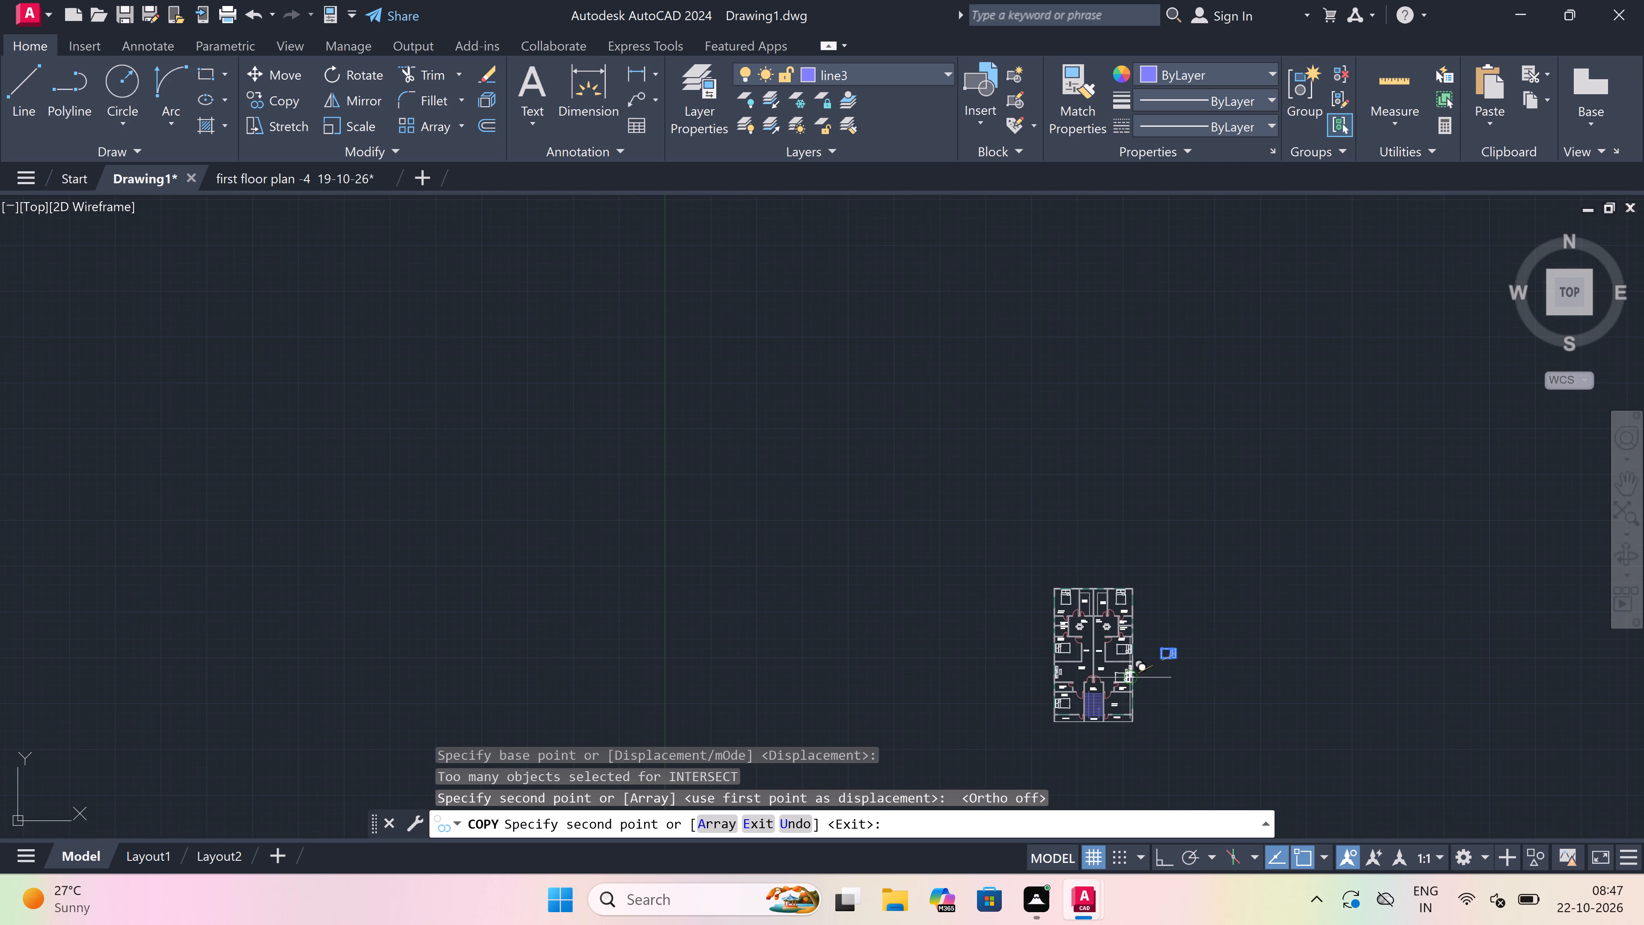
{"action": "scroll", "coordinate": [1134, 707], "scroll_direction": "up", "scroll_amount": 6}
{"action": "scroll", "coordinate": [1081, 682], "scroll_direction": "up", "scroll_amount": 2}
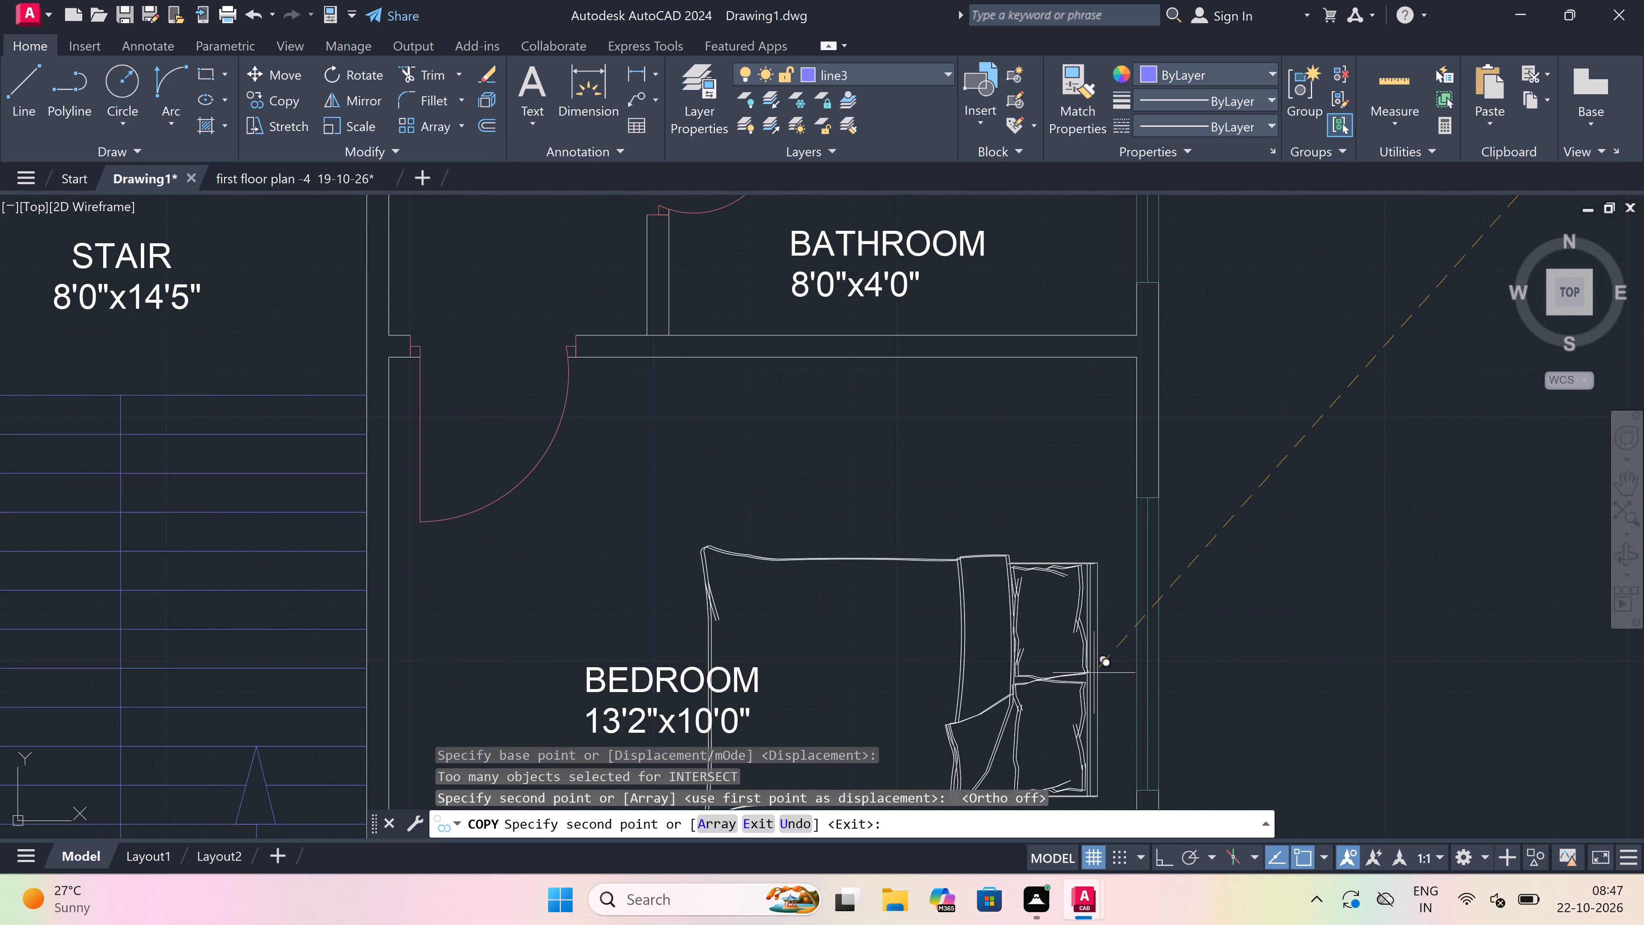
{"action": "scroll", "coordinate": [1102, 668], "scroll_direction": "up", "scroll_amount": 2}
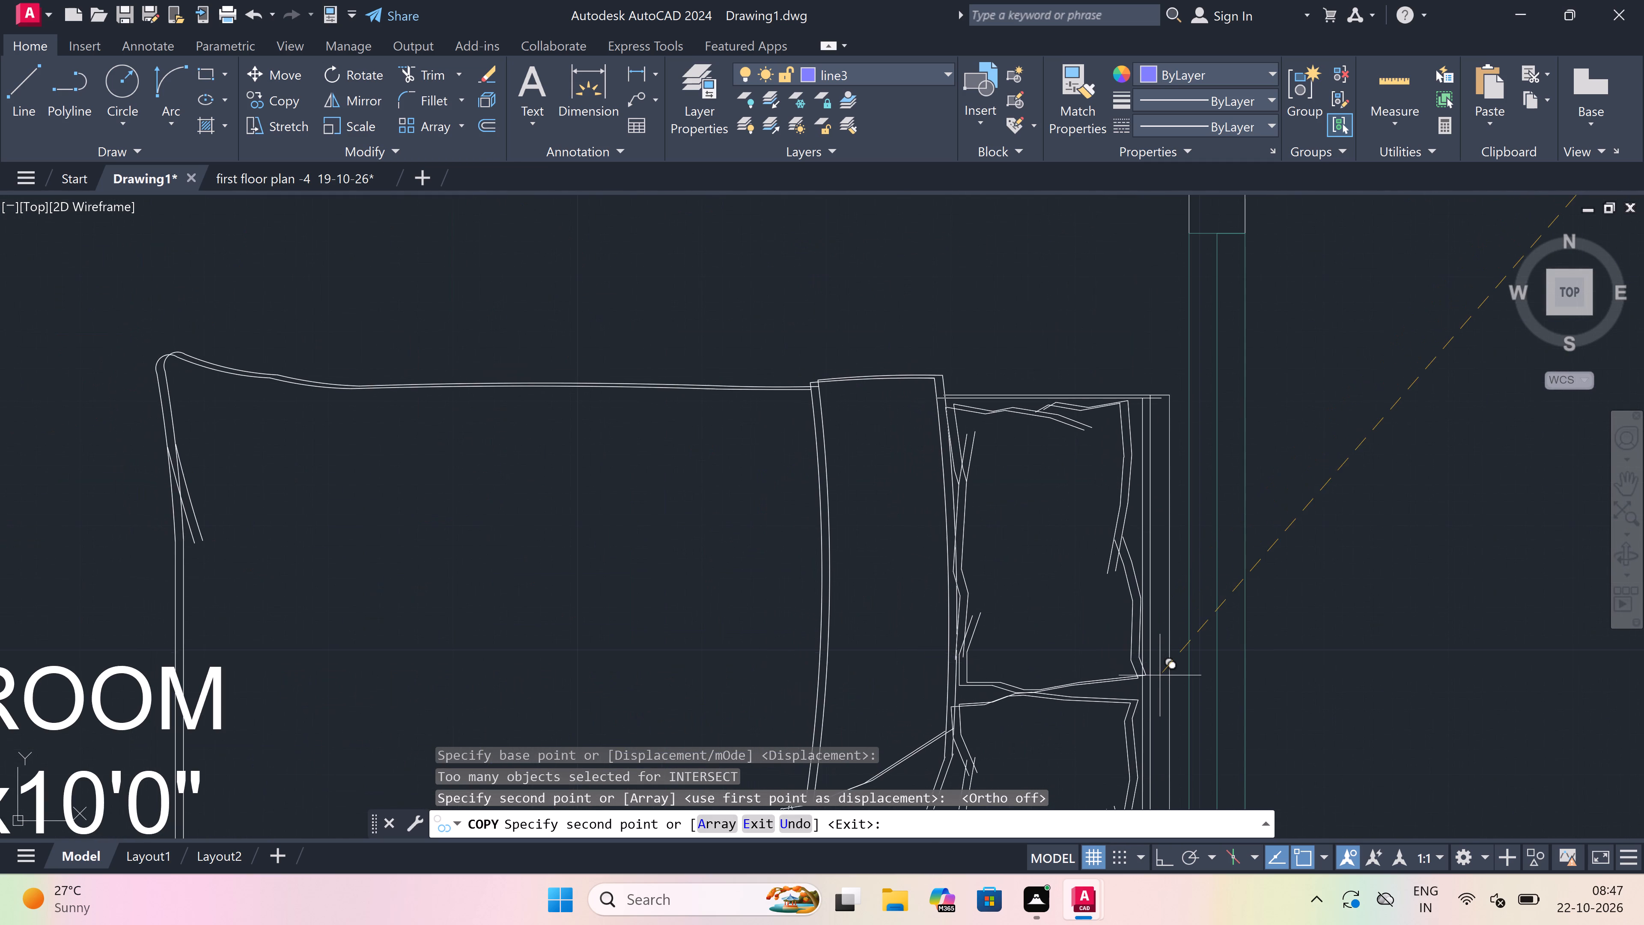
{"action": "left_click_drag", "start_coordinate": [1160, 674], "coordinate": [1164, 671]}
{"action": "key", "text": "Escape"}
Move the right unit's BEDROOM 13'2"x10'0" label off the bed to the clear space above it, just below the bathroom wall.
{"action": "scroll", "coordinate": [1201, 606], "scroll_direction": "down", "scroll_amount": 2}
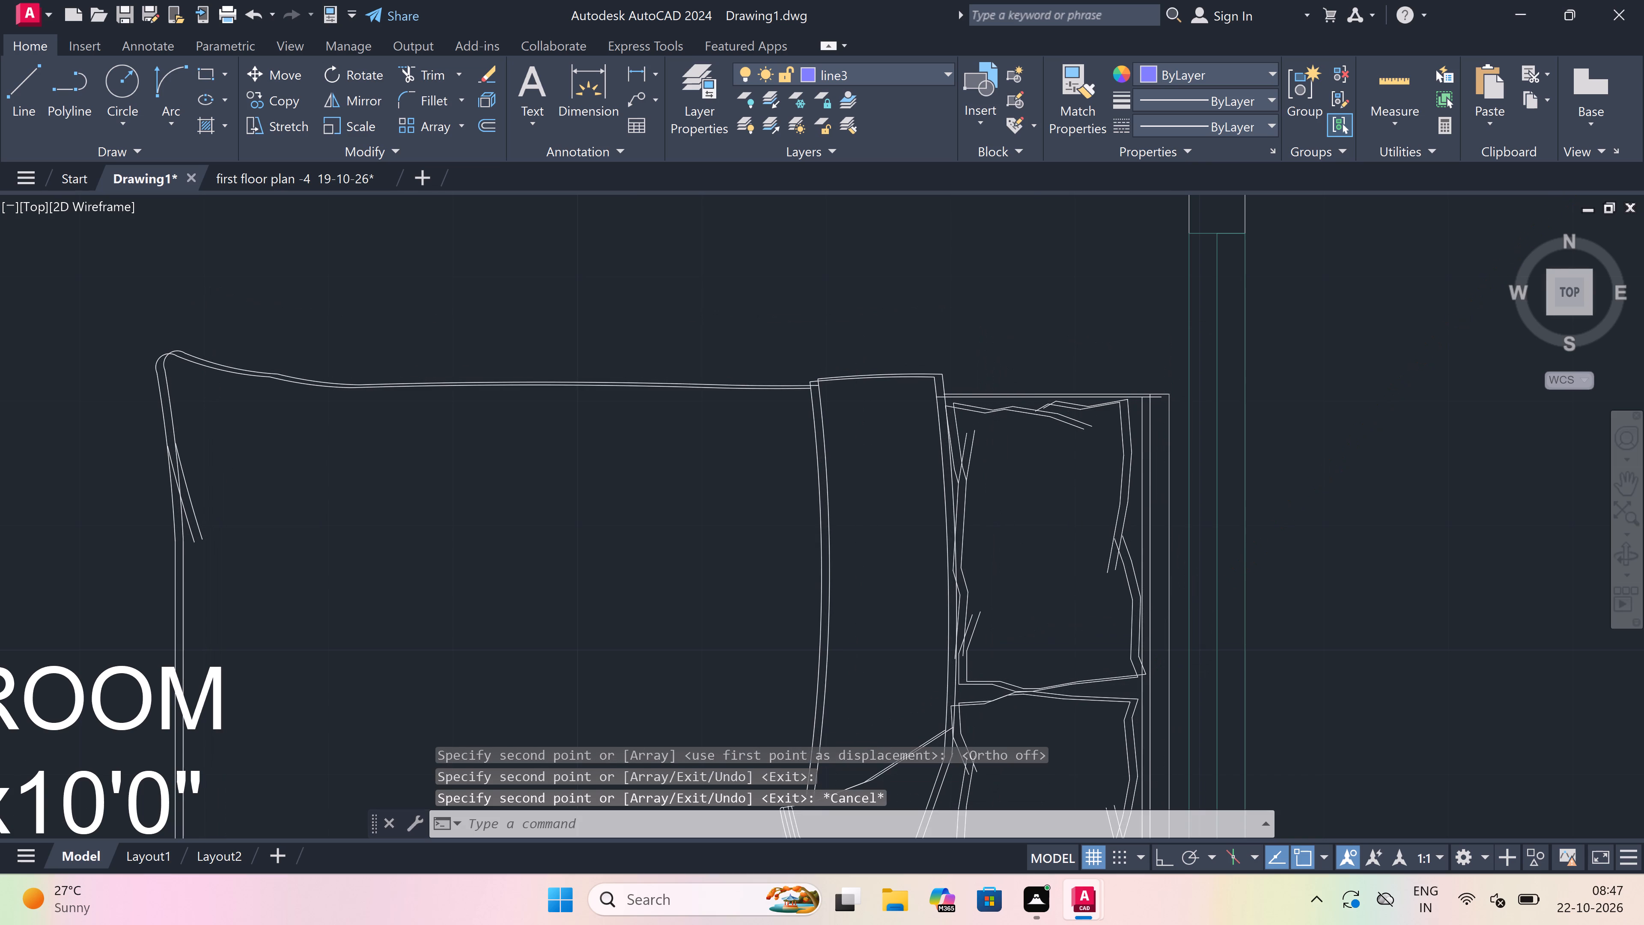
{"action": "scroll", "coordinate": [1201, 606], "scroll_direction": "down", "scroll_amount": 3}
{"action": "scroll", "coordinate": [1134, 609], "scroll_direction": "up", "scroll_amount": 2}
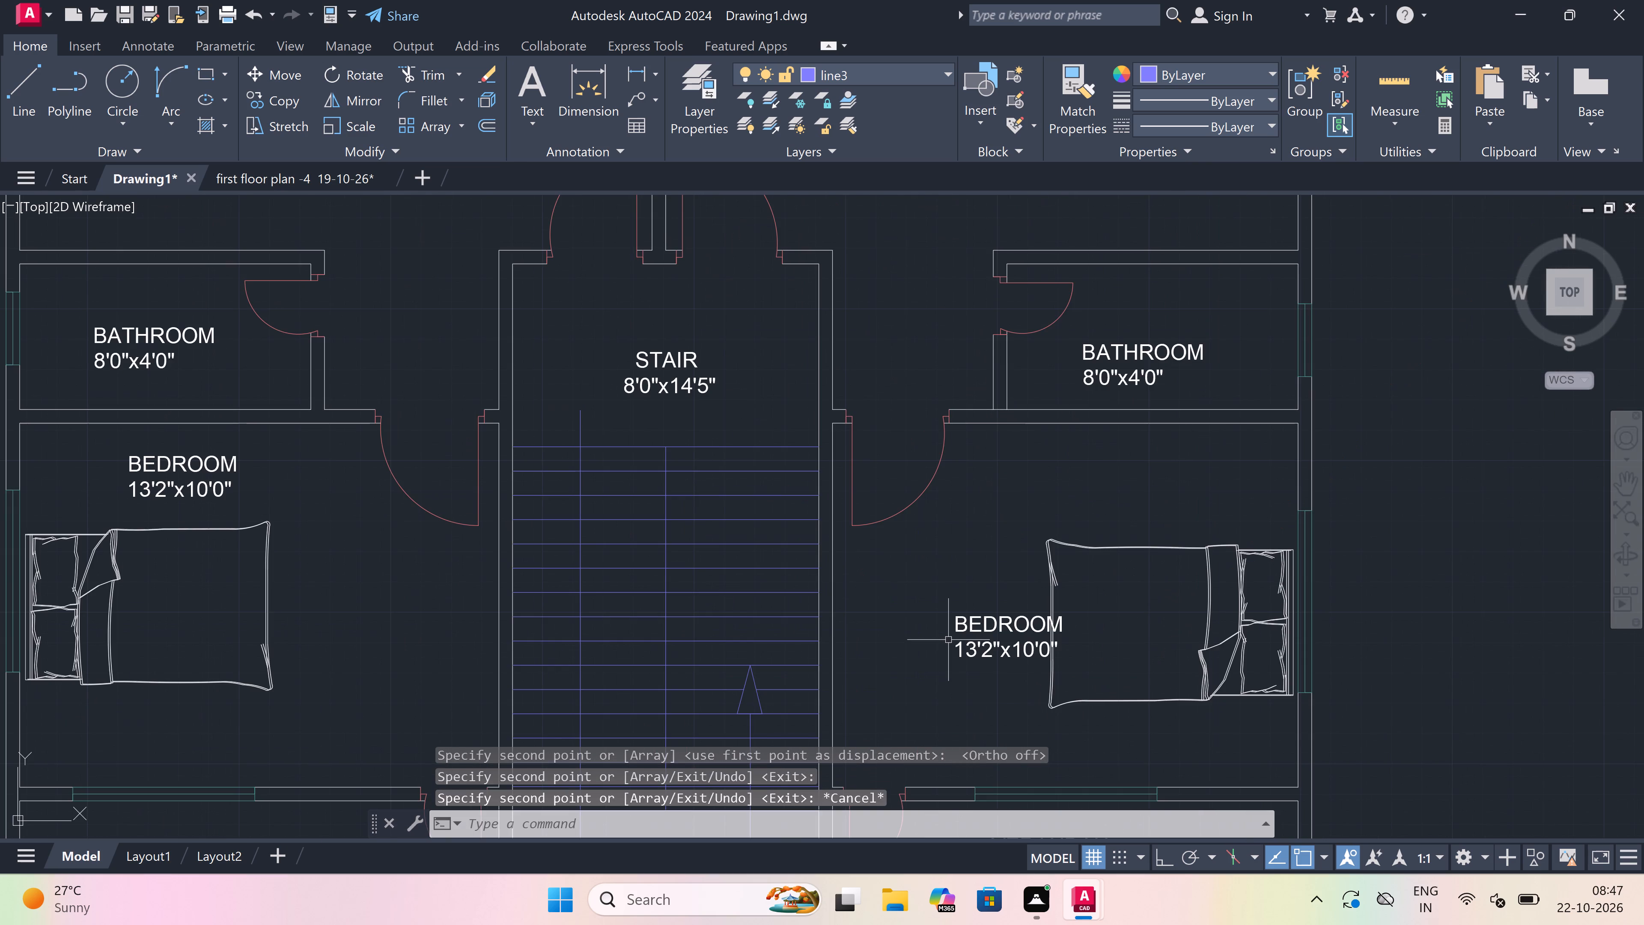
{"action": "left_click", "coordinate": [958, 625]}
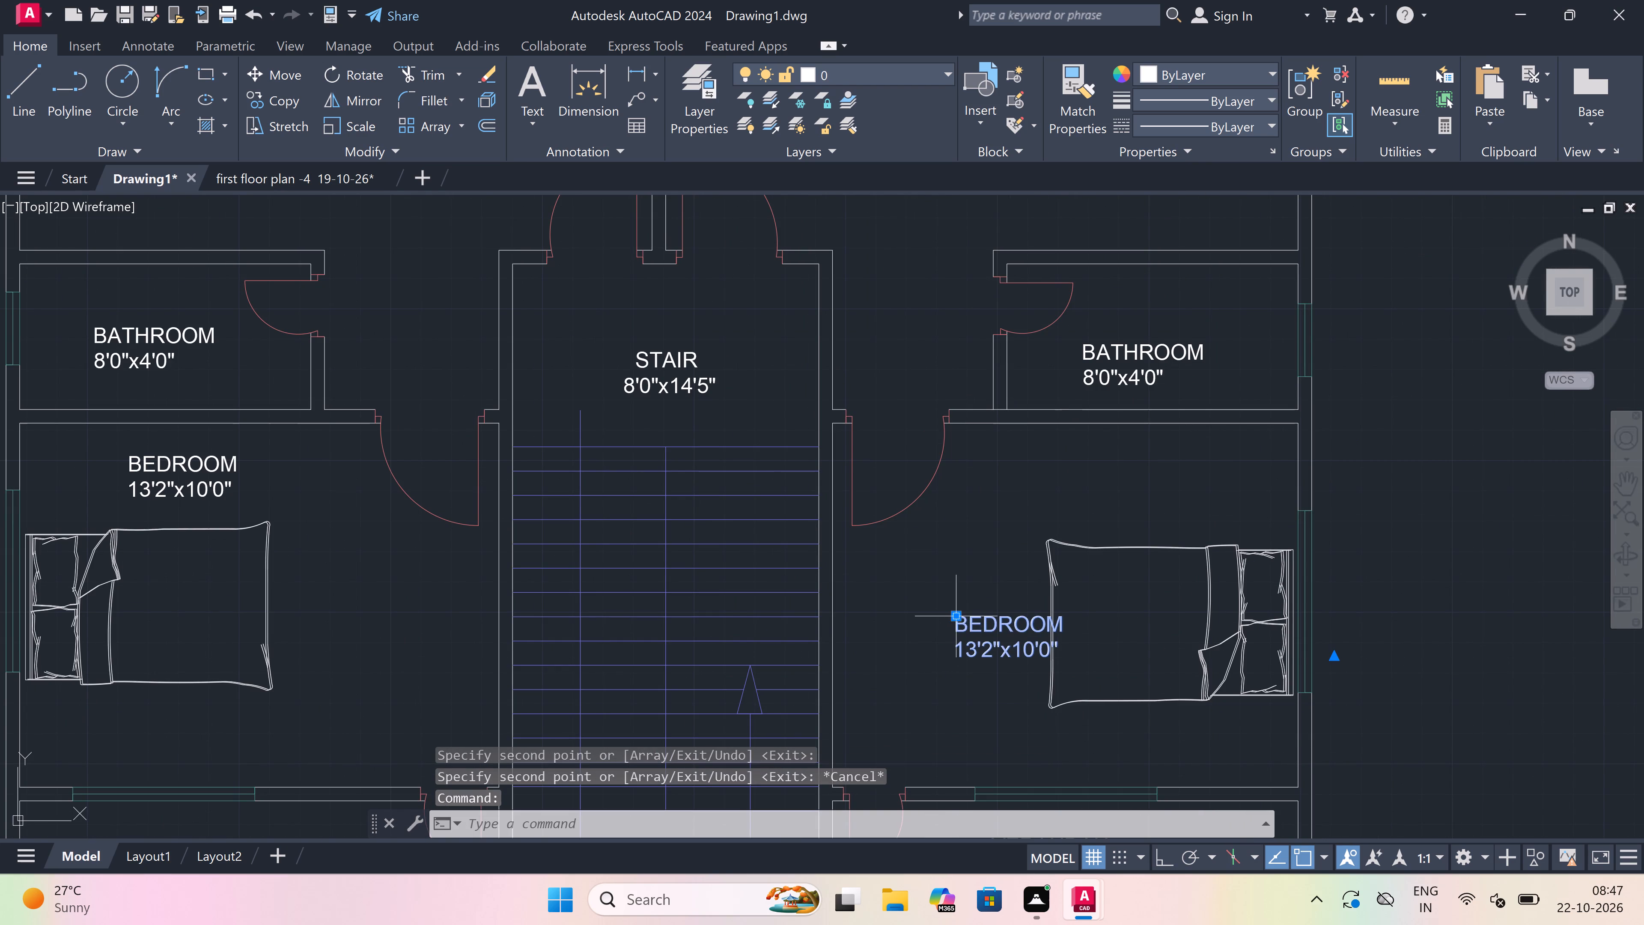
{"action": "left_click", "coordinate": [952, 619]}
{"action": "left_click", "coordinate": [1025, 443]}
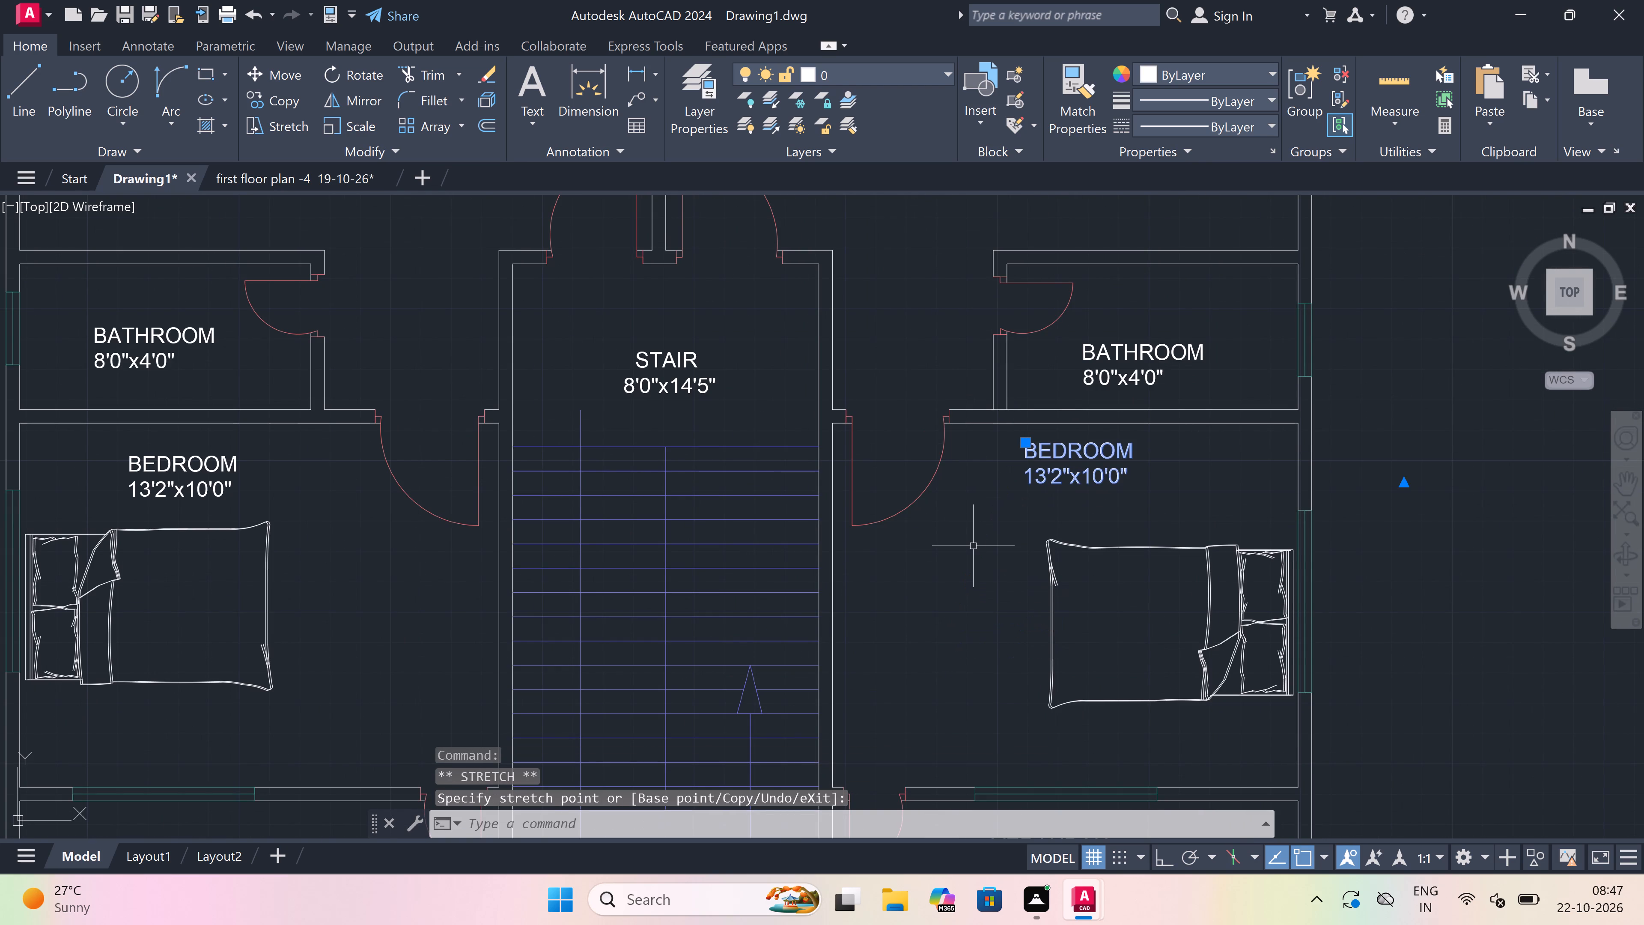
{"action": "key", "text": "Escape"}
Trim the line crossing the wall junction between the right BATHROOM 8'0"x4'0" partition and the BEDROOM 13'2"x10'0" wall.
{"action": "scroll", "coordinate": [973, 546], "scroll_direction": "down", "scroll_amount": 3}
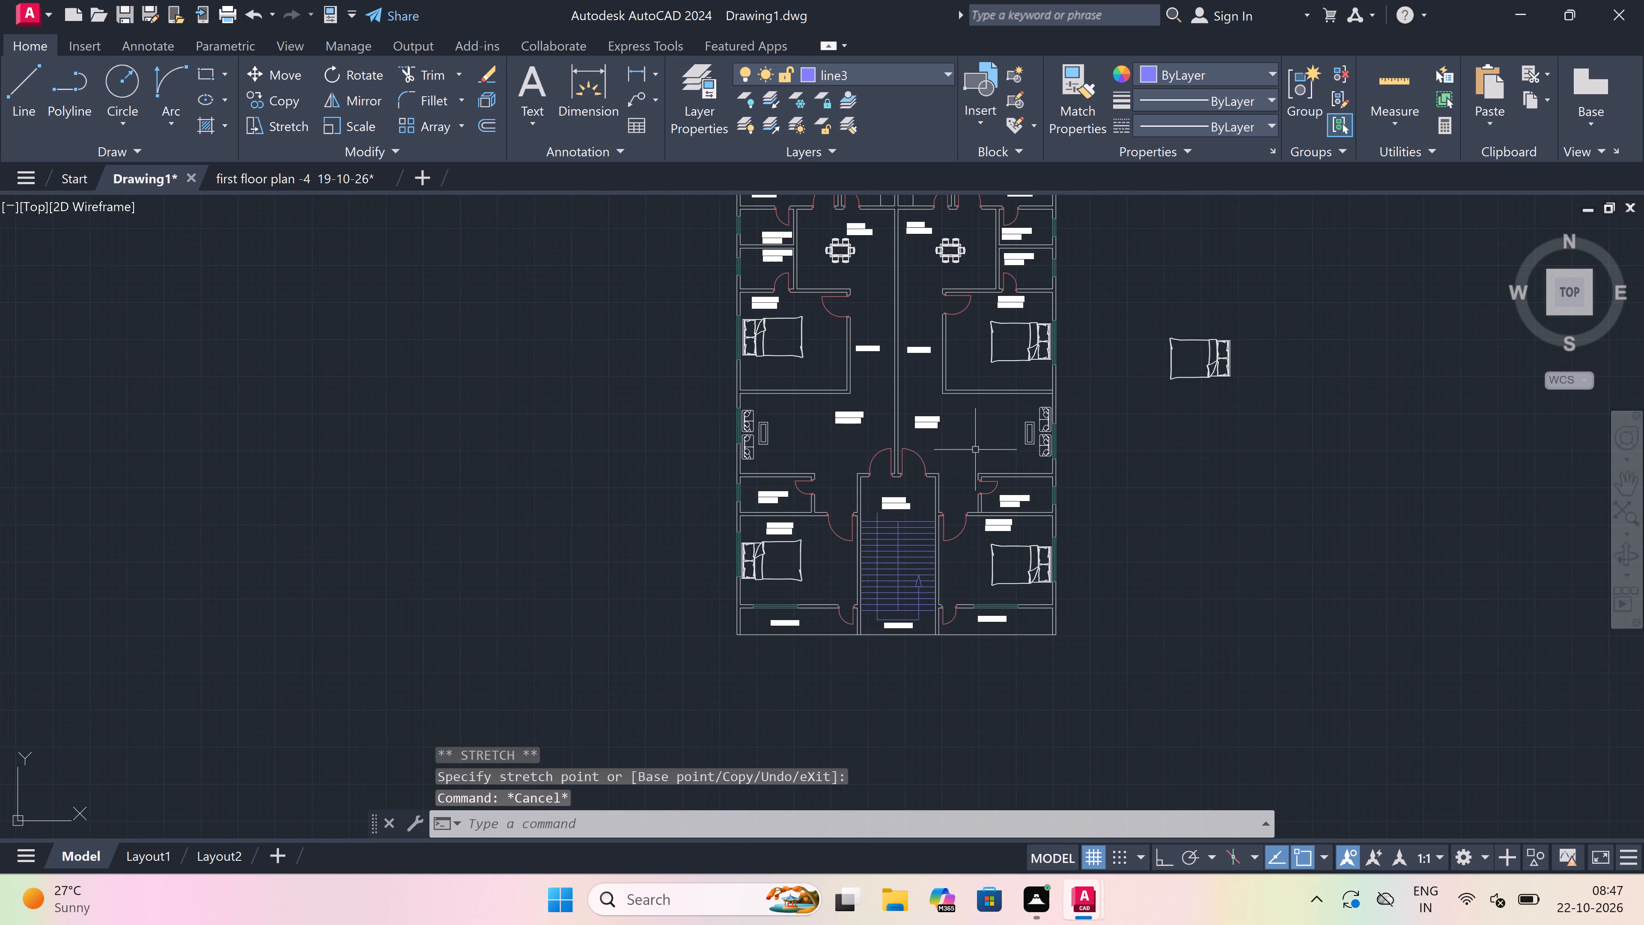
{"action": "type", "text": "tr"}
{"action": "key", "text": "space"}
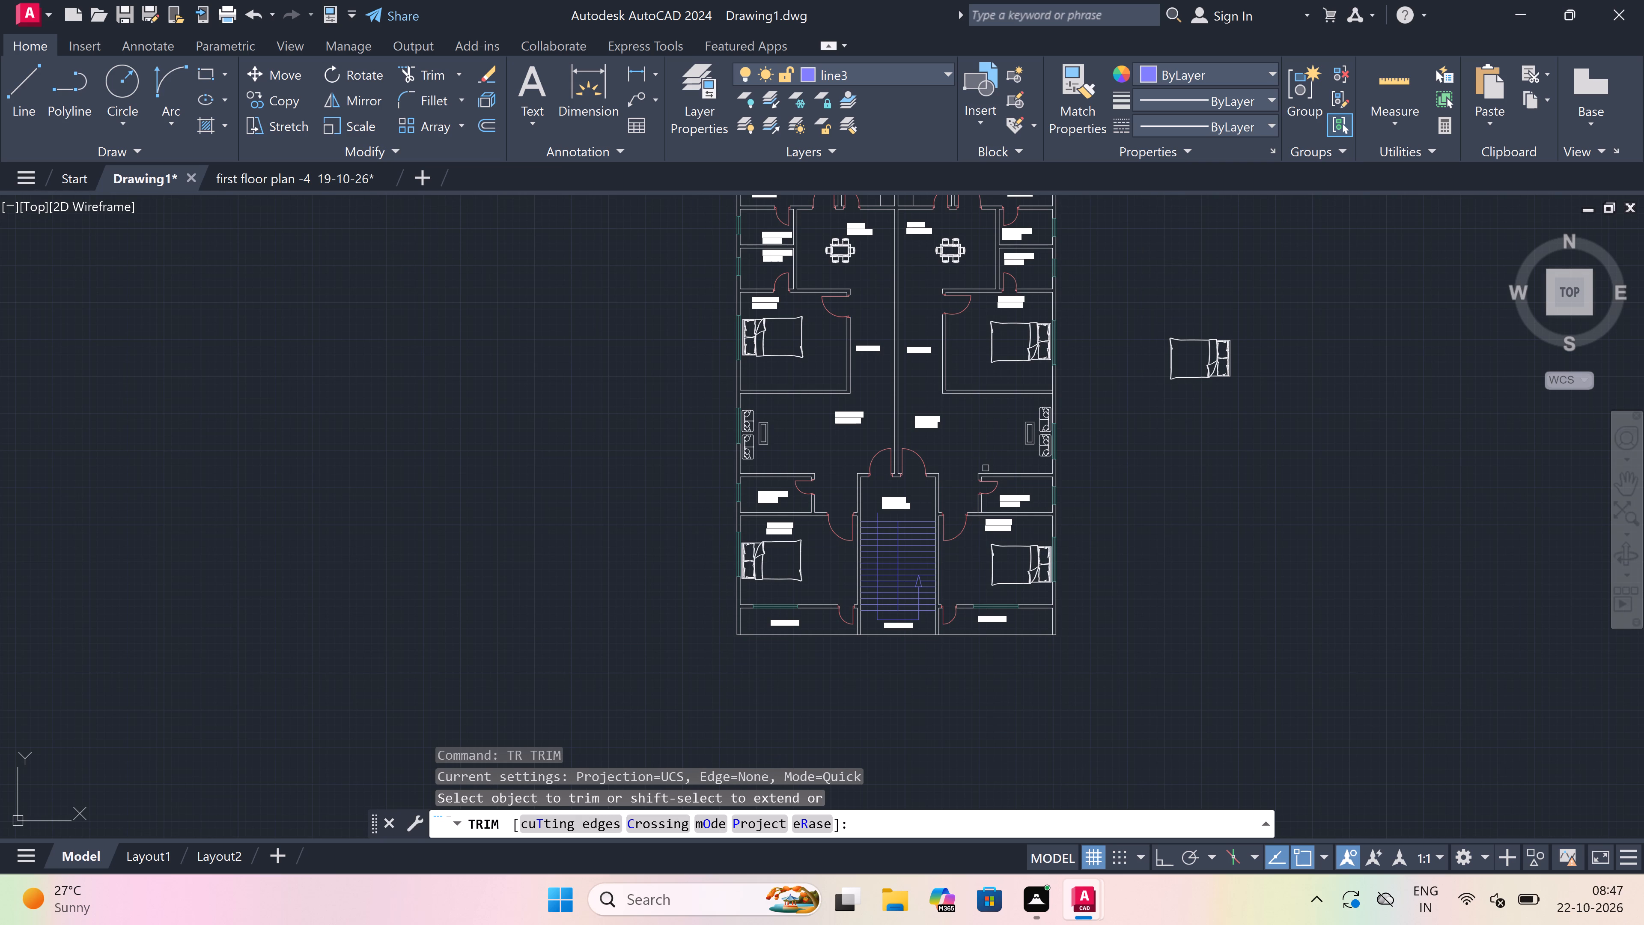
{"action": "scroll", "coordinate": [973, 522], "scroll_direction": "up", "scroll_amount": 2}
{"action": "scroll", "coordinate": [997, 485], "scroll_direction": "up", "scroll_amount": 3}
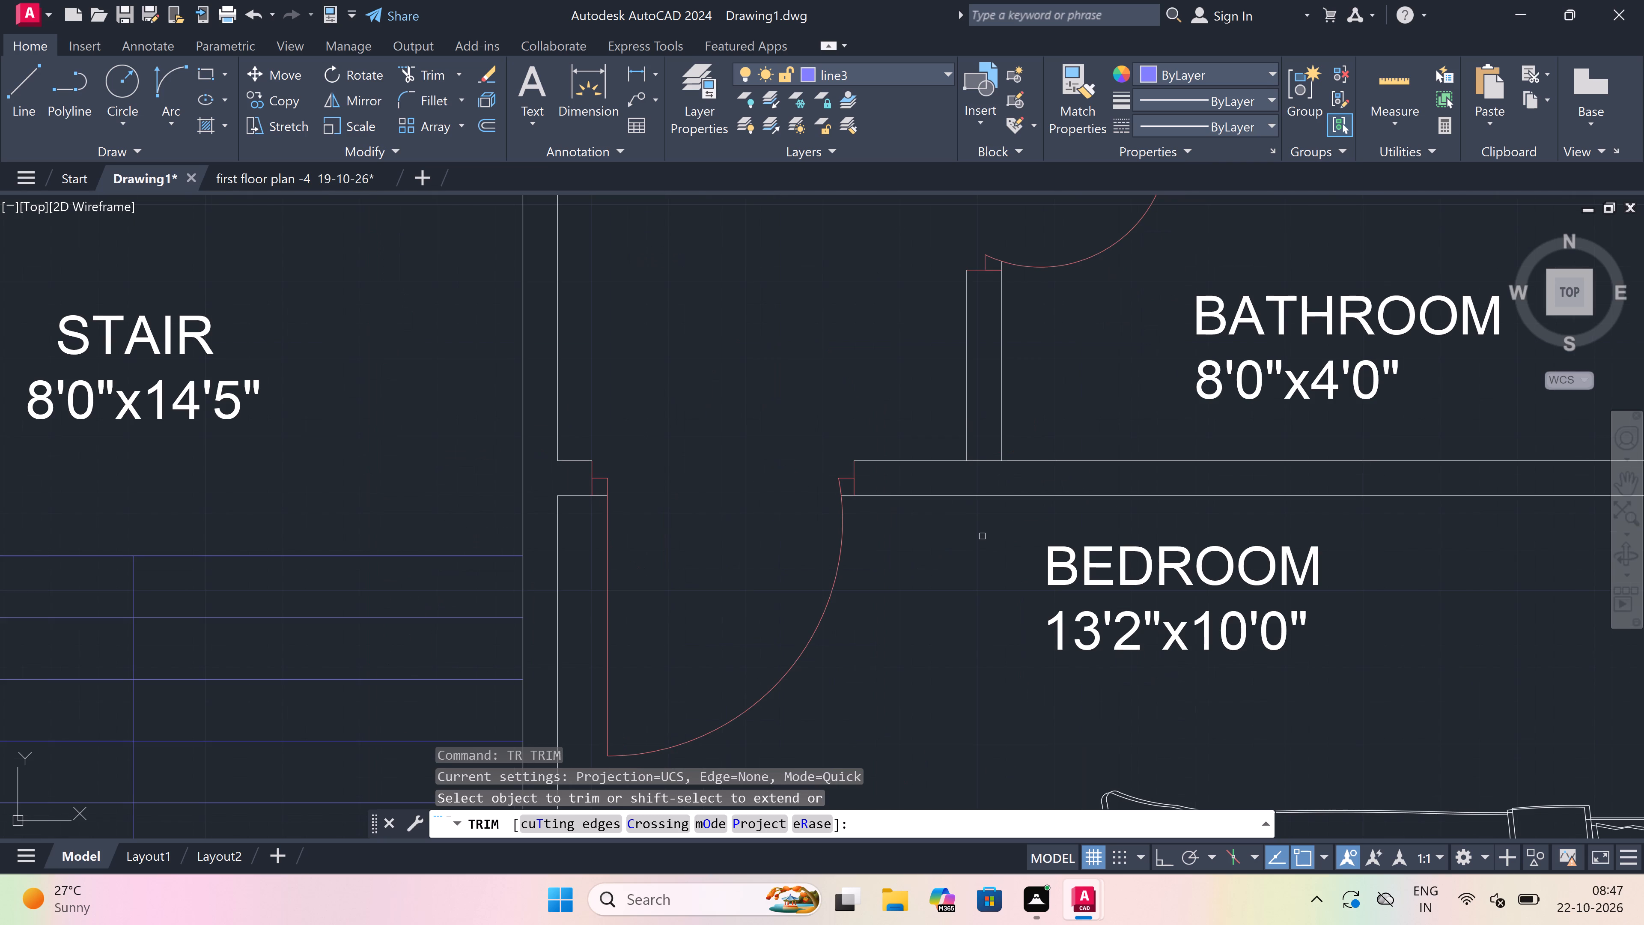
{"action": "left_click", "coordinate": [976, 461]}
{"action": "key", "text": "Escape"}
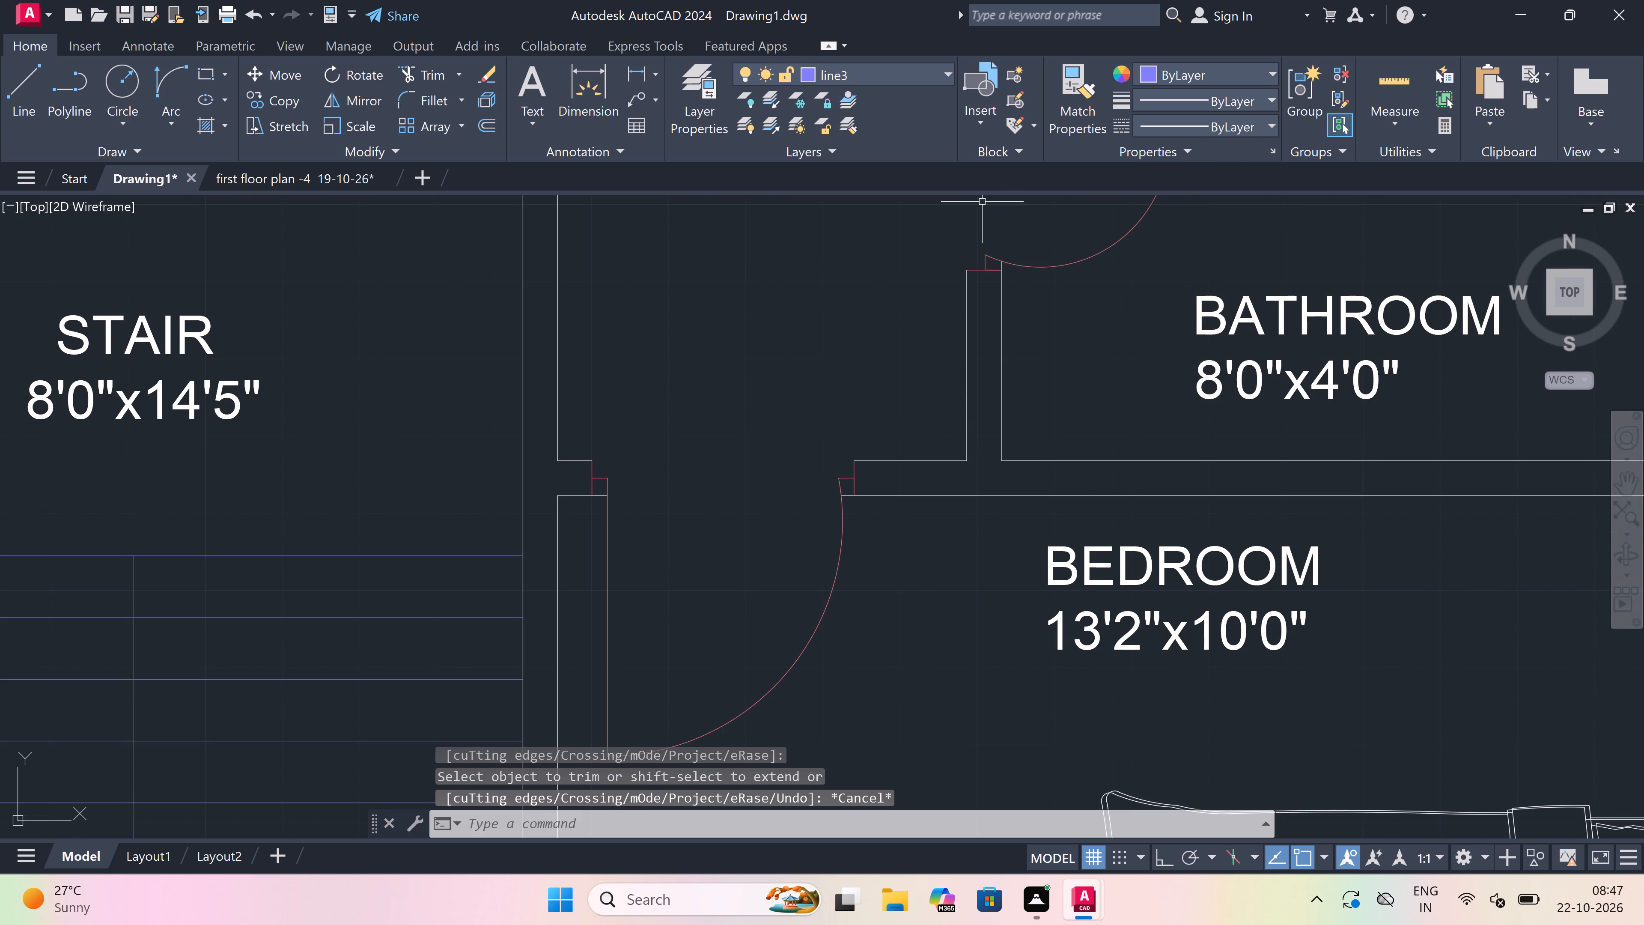
Move the right unit's BATHROOM 8'0"x4'0" label toward the door-side partition, just below the door swing.
{"action": "scroll", "coordinate": [960, 272], "scroll_direction": "down", "scroll_amount": 4}
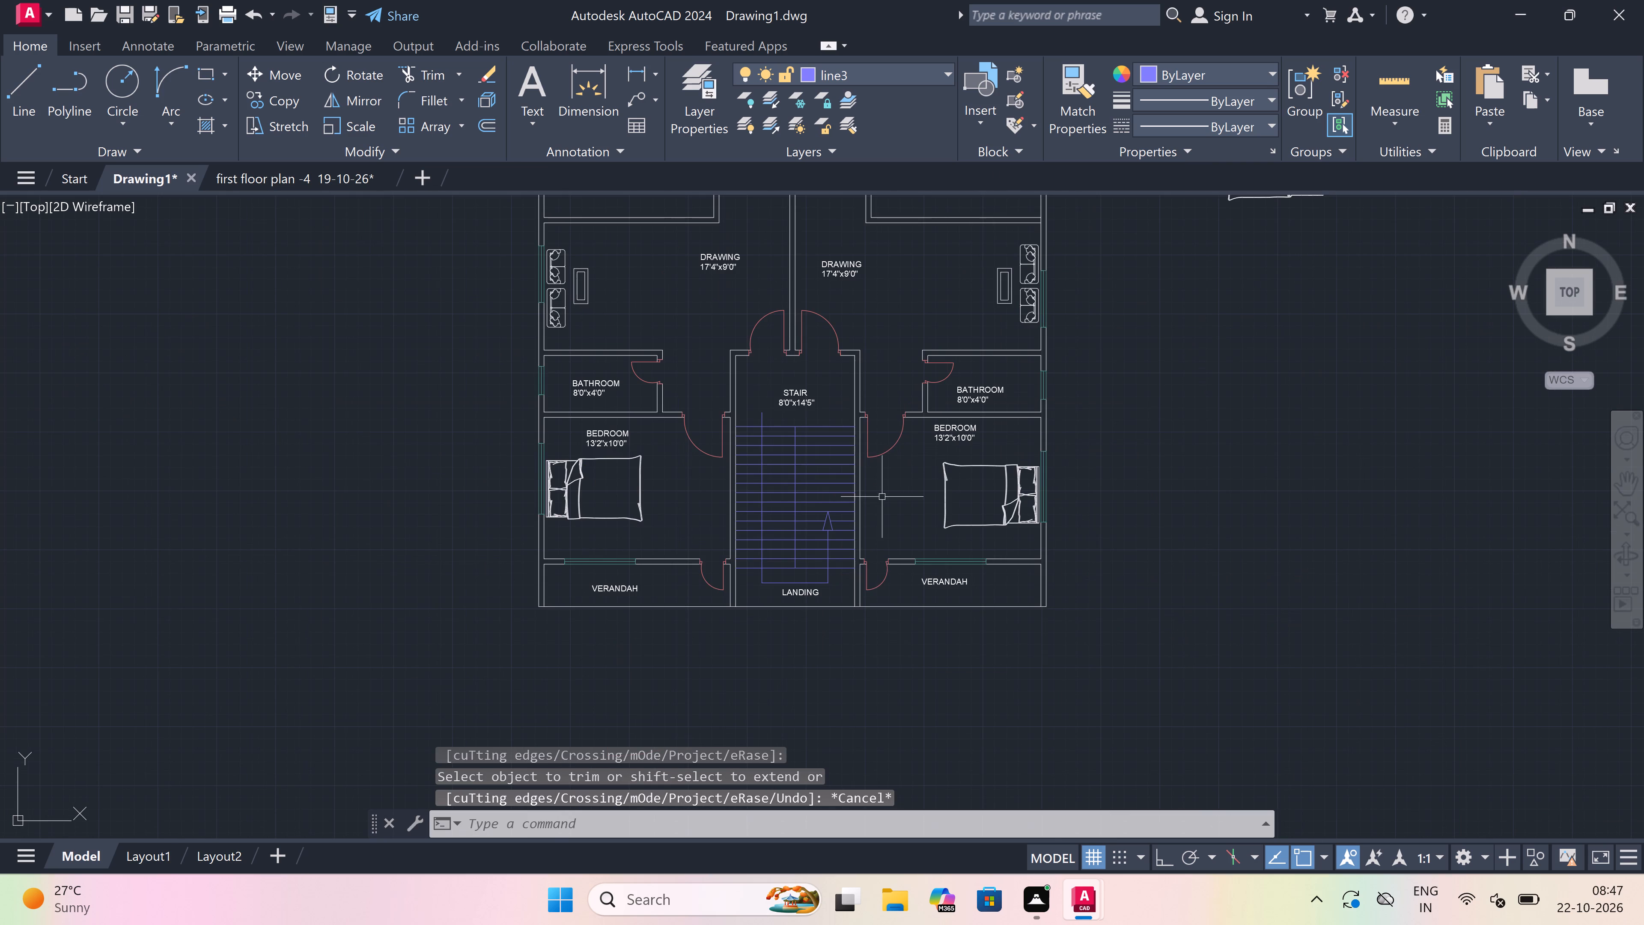
{"action": "scroll", "coordinate": [926, 400], "scroll_direction": "up", "scroll_amount": 3}
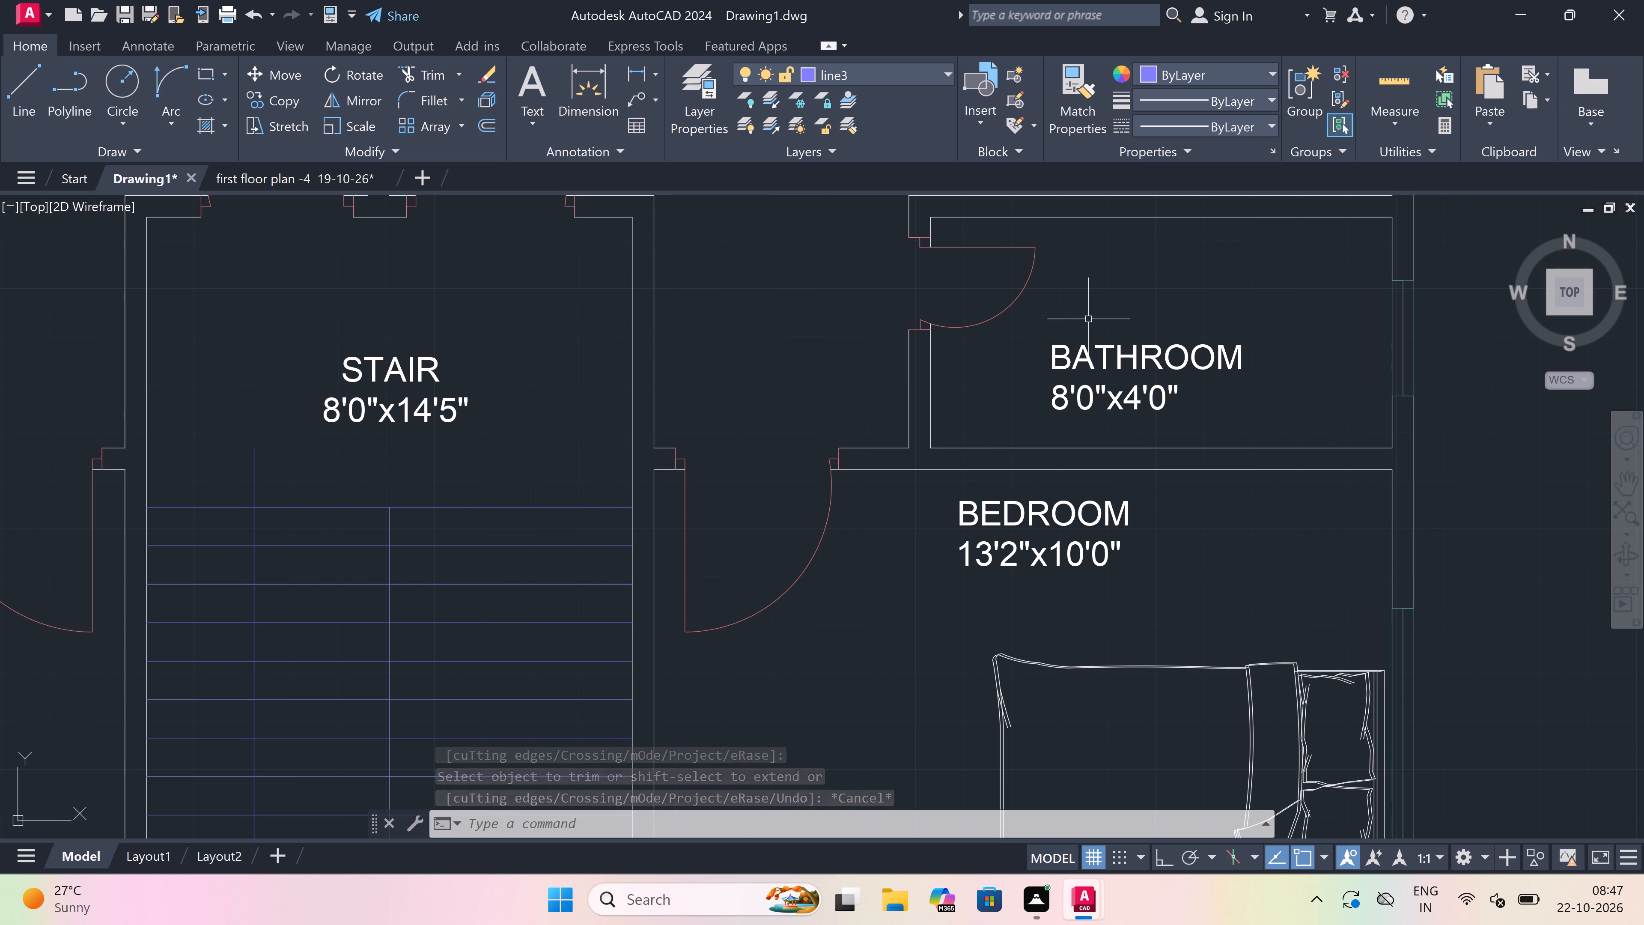
{"action": "double_click", "coordinate": [1075, 352]}
{"action": "left_click", "coordinate": [1014, 376]}
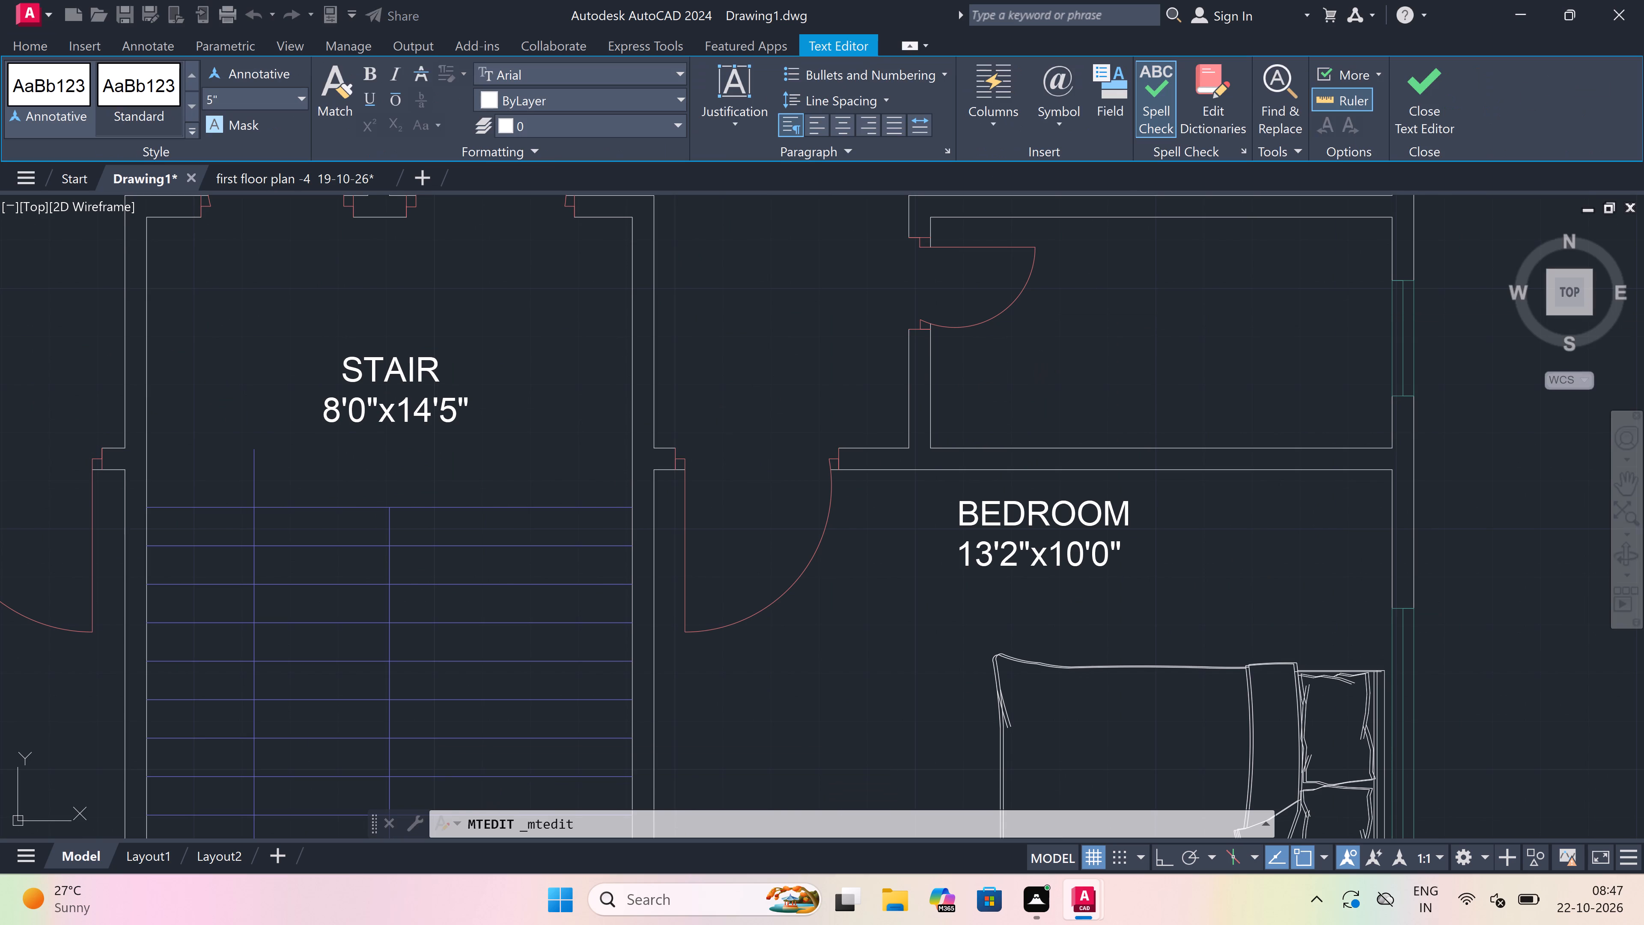
{"action": "left_click", "coordinate": [1043, 352]}
{"action": "left_click", "coordinate": [1048, 353]}
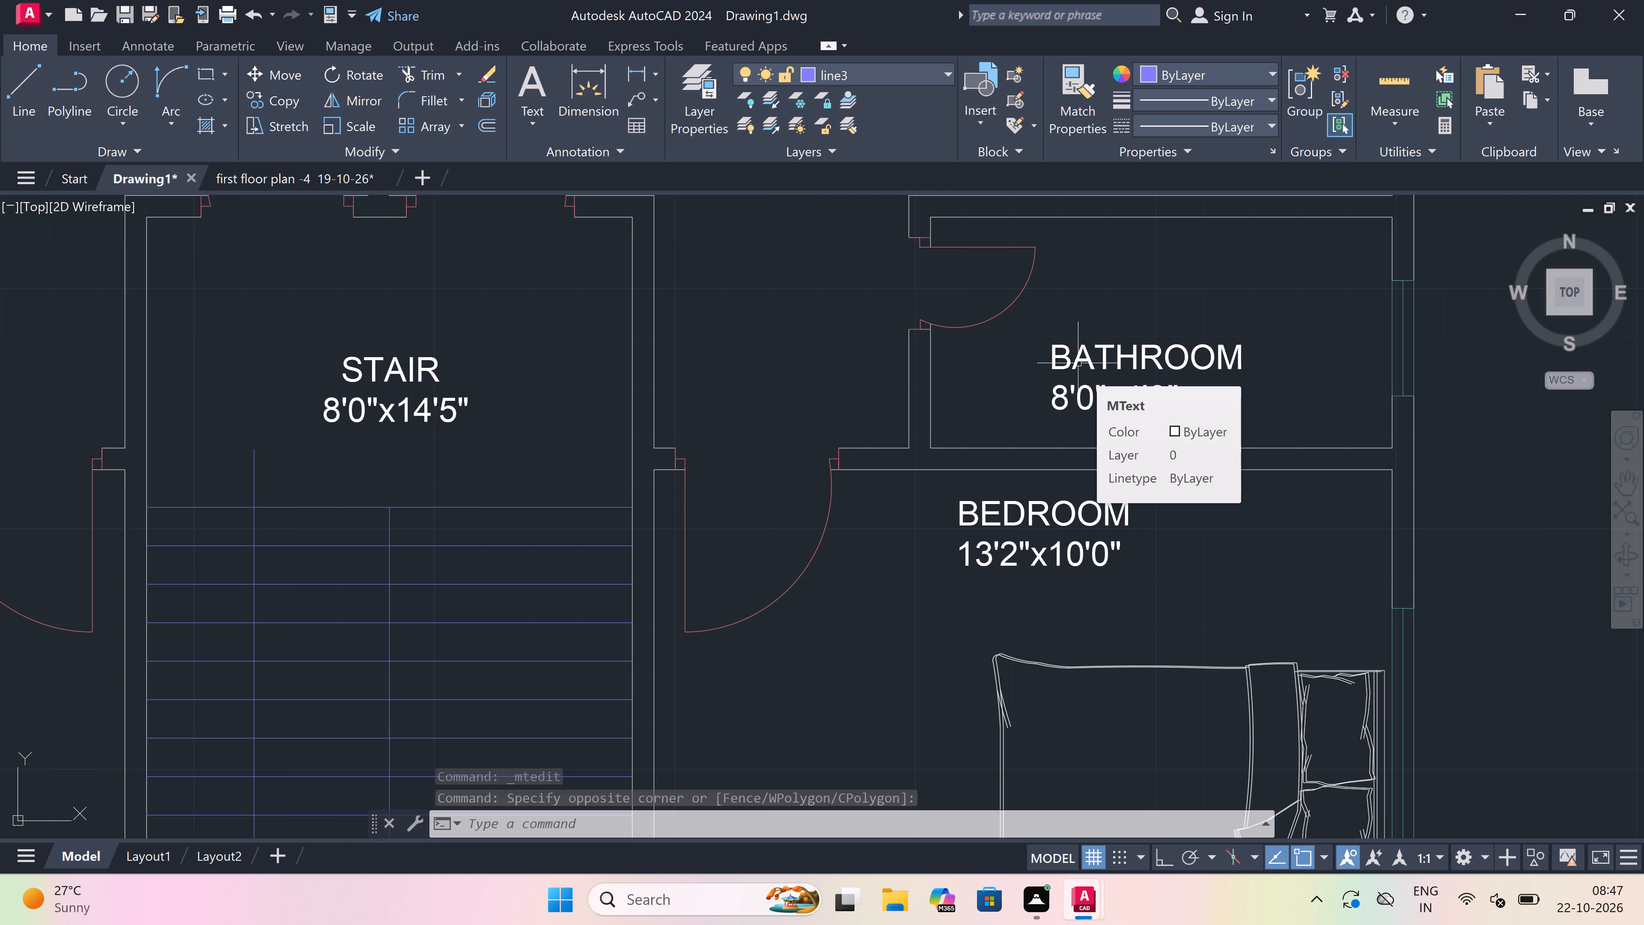
{"action": "left_click", "coordinate": [1078, 346]}
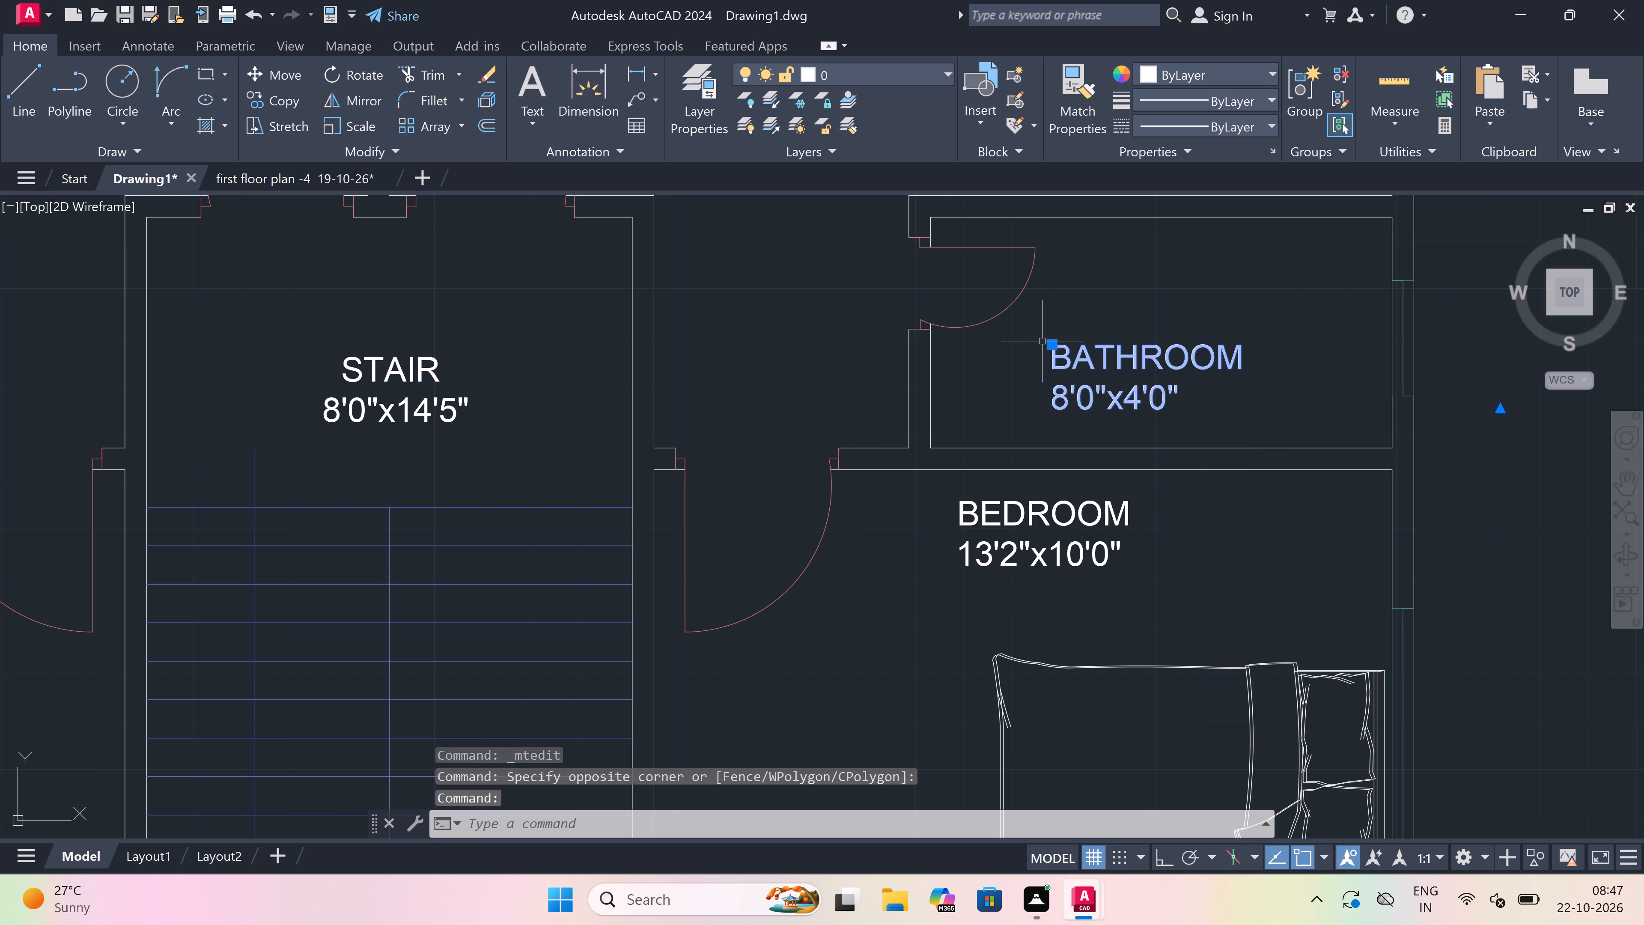
{"action": "left_click", "coordinate": [1053, 338]}
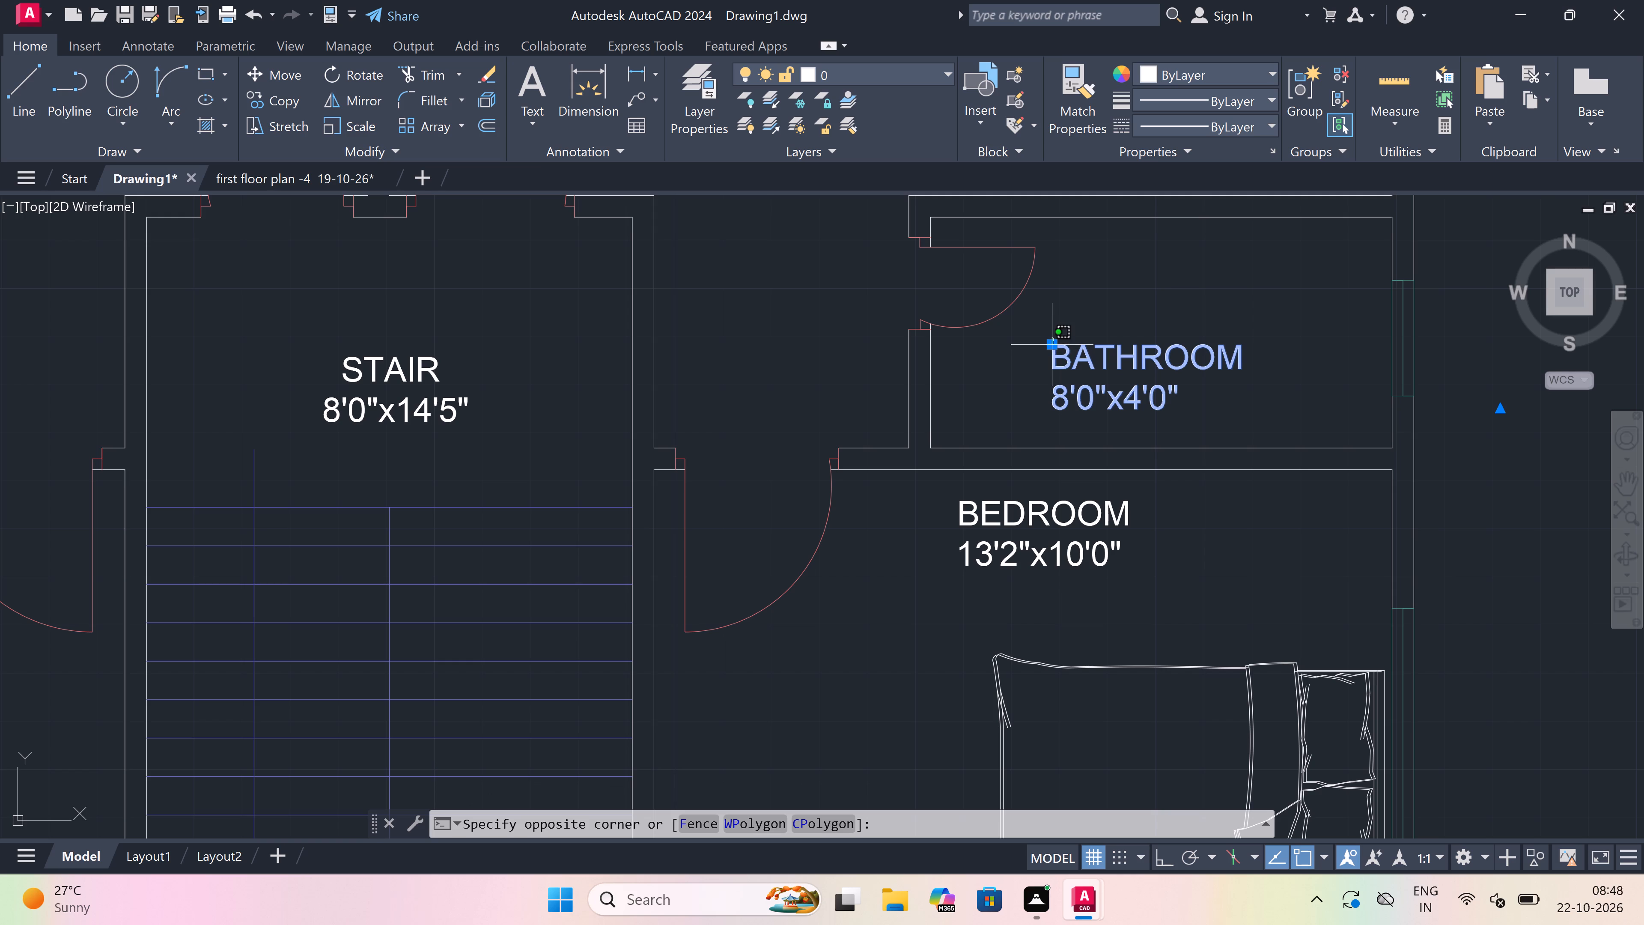
{"action": "left_click", "coordinate": [1055, 343]}
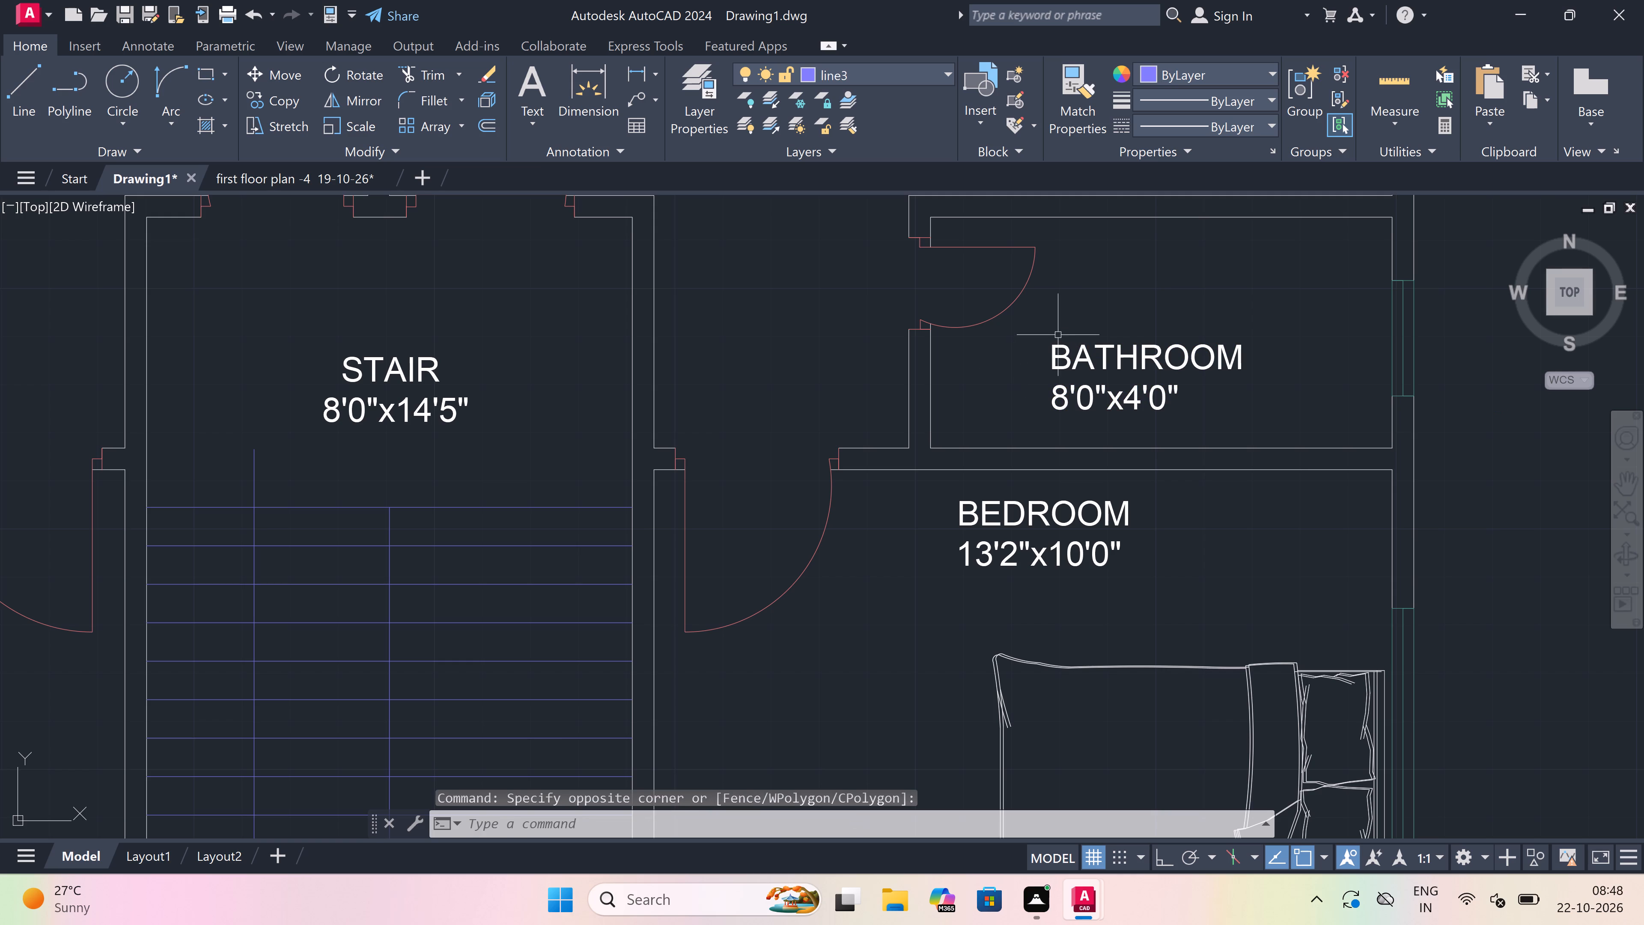
{"action": "left_click", "coordinate": [1058, 335]}
{"action": "left_click", "coordinate": [1044, 362]}
{"action": "left_click", "coordinate": [1057, 345]}
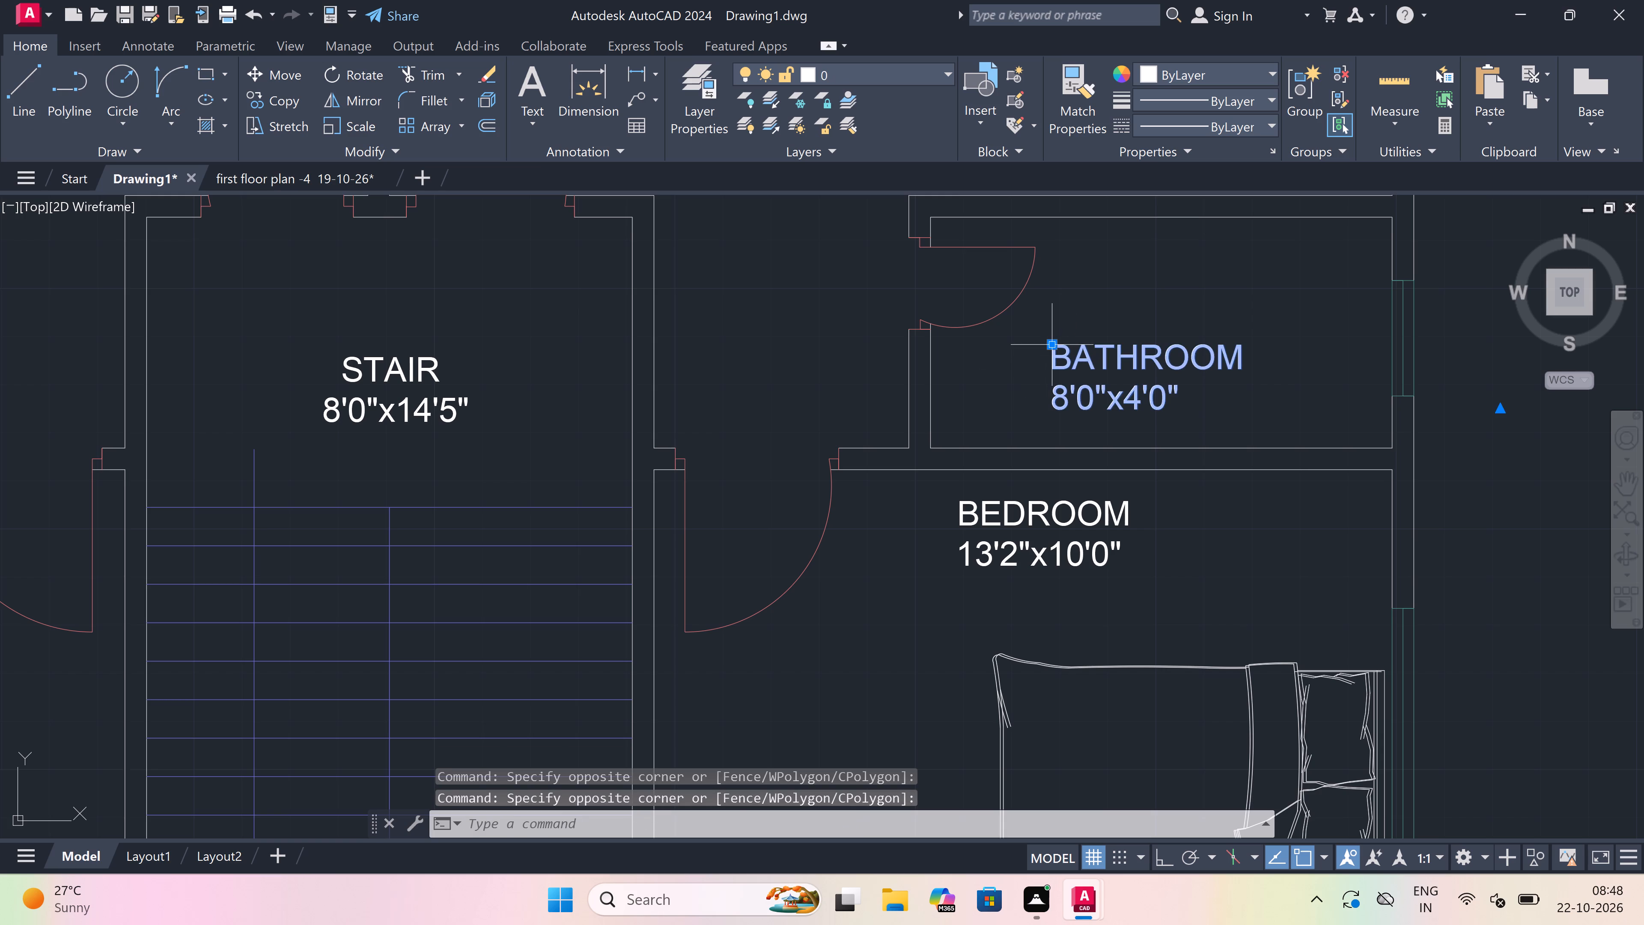
{"action": "left_click", "coordinate": [973, 361]}
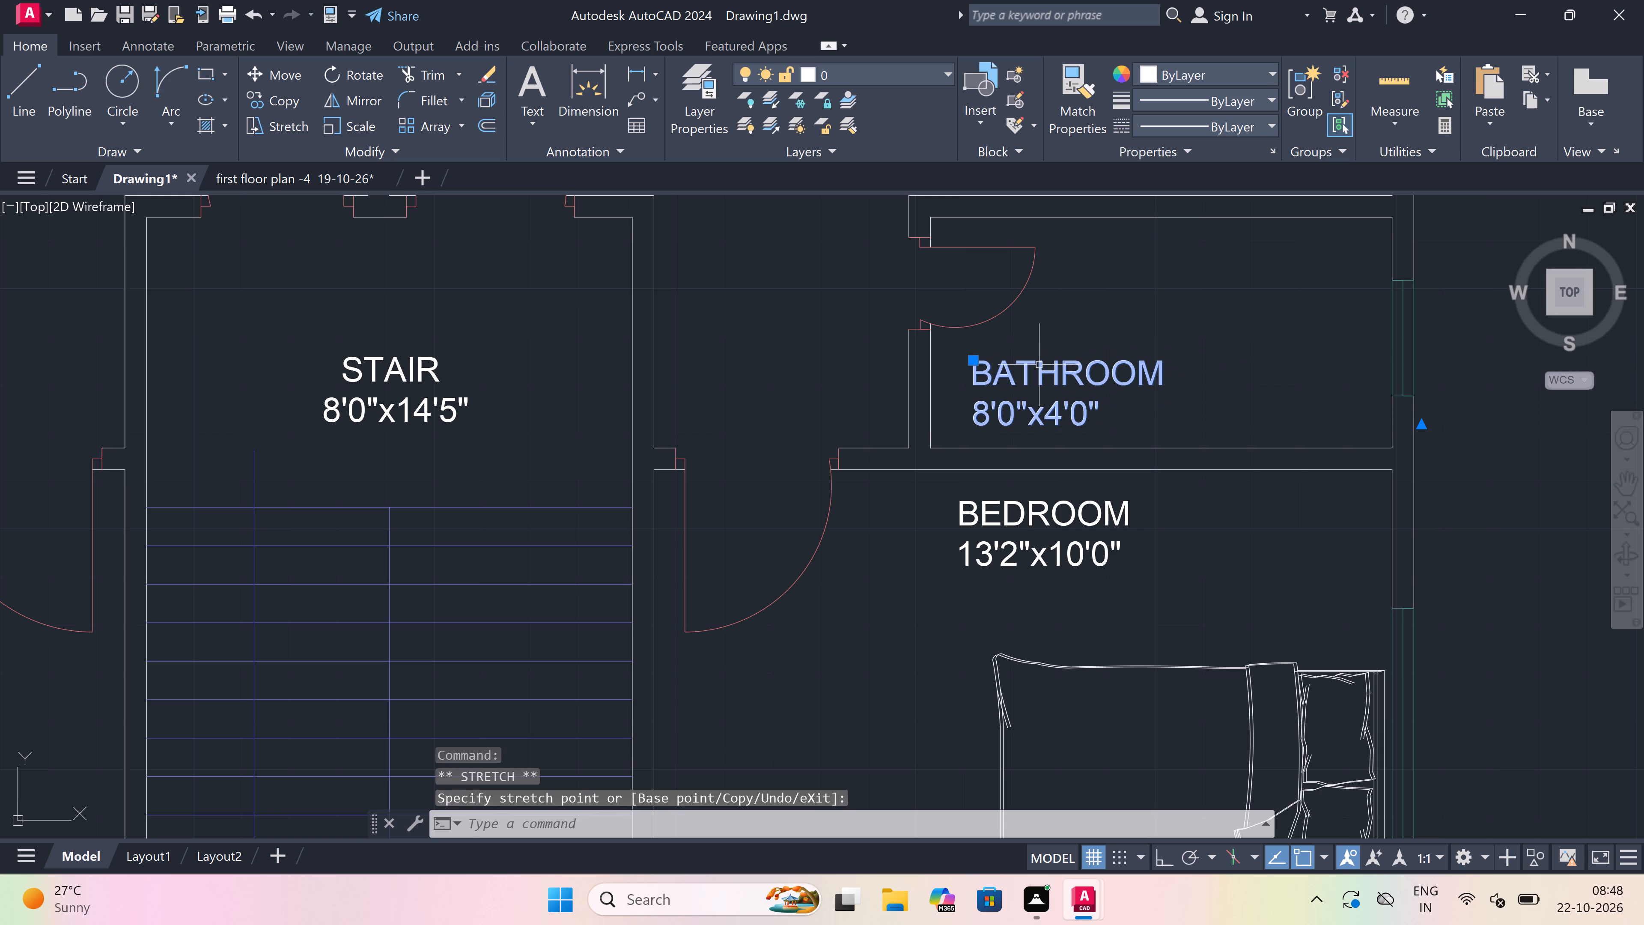
{"action": "key", "text": "Escape"}
Move the left unit's BATHROOM 8'0"x4'0" label down toward the door-side partition, just below the door swing.
{"action": "scroll", "coordinate": [985, 406], "scroll_direction": "down", "scroll_amount": 3}
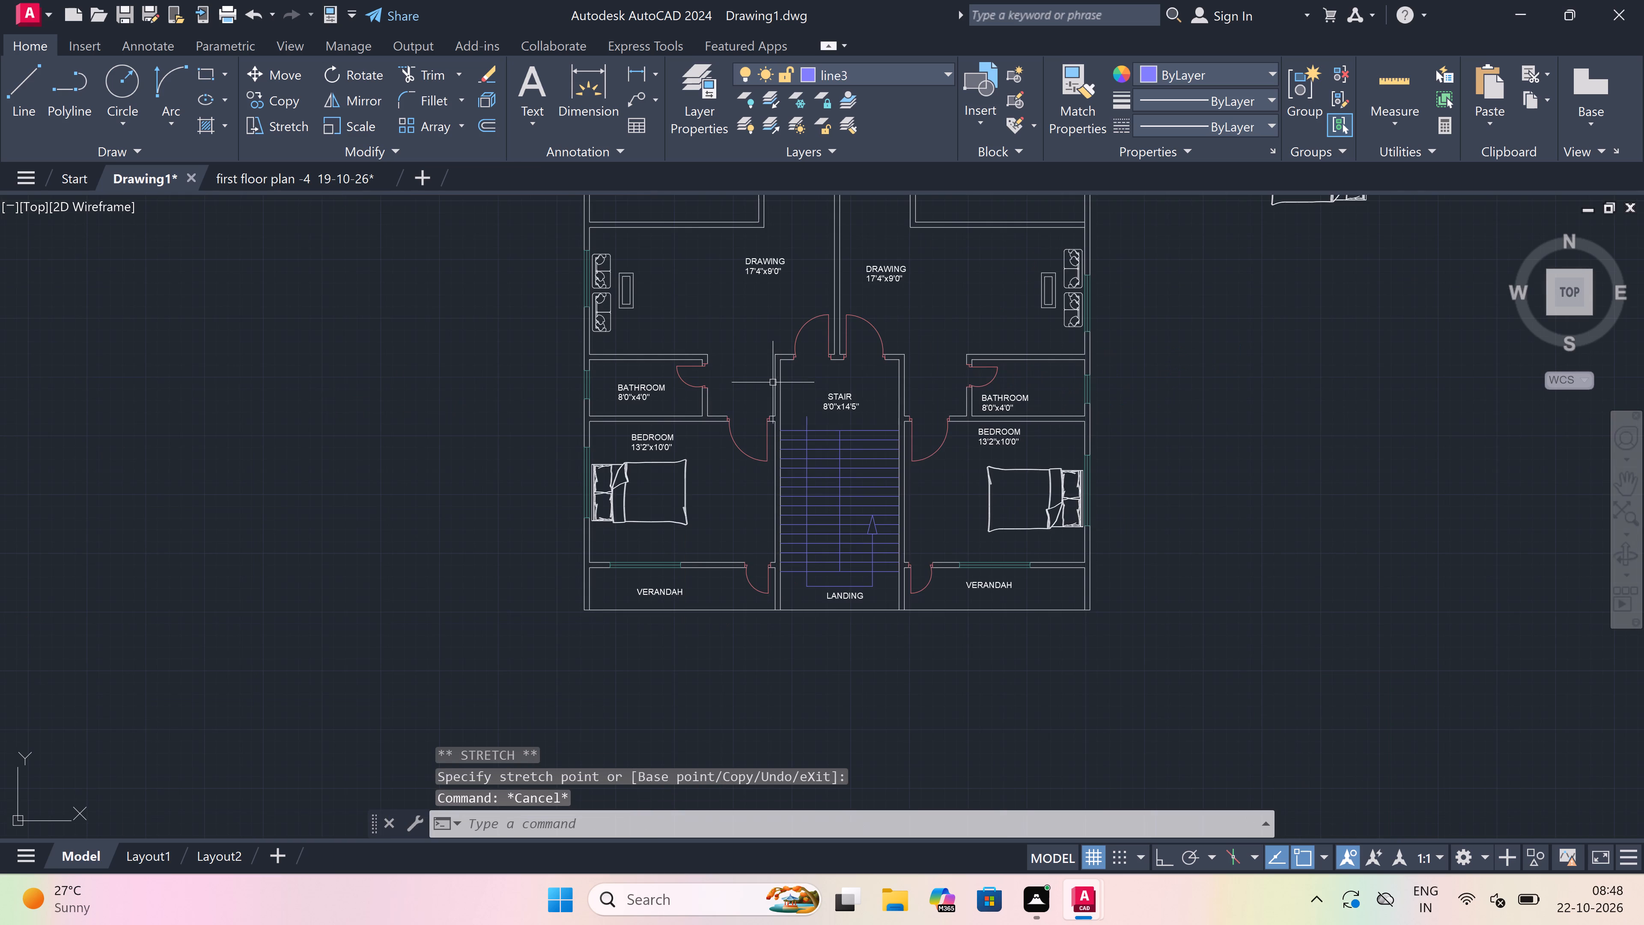
{"action": "scroll", "coordinate": [571, 394], "scroll_direction": "up", "scroll_amount": 2}
{"action": "left_click", "coordinate": [715, 376]}
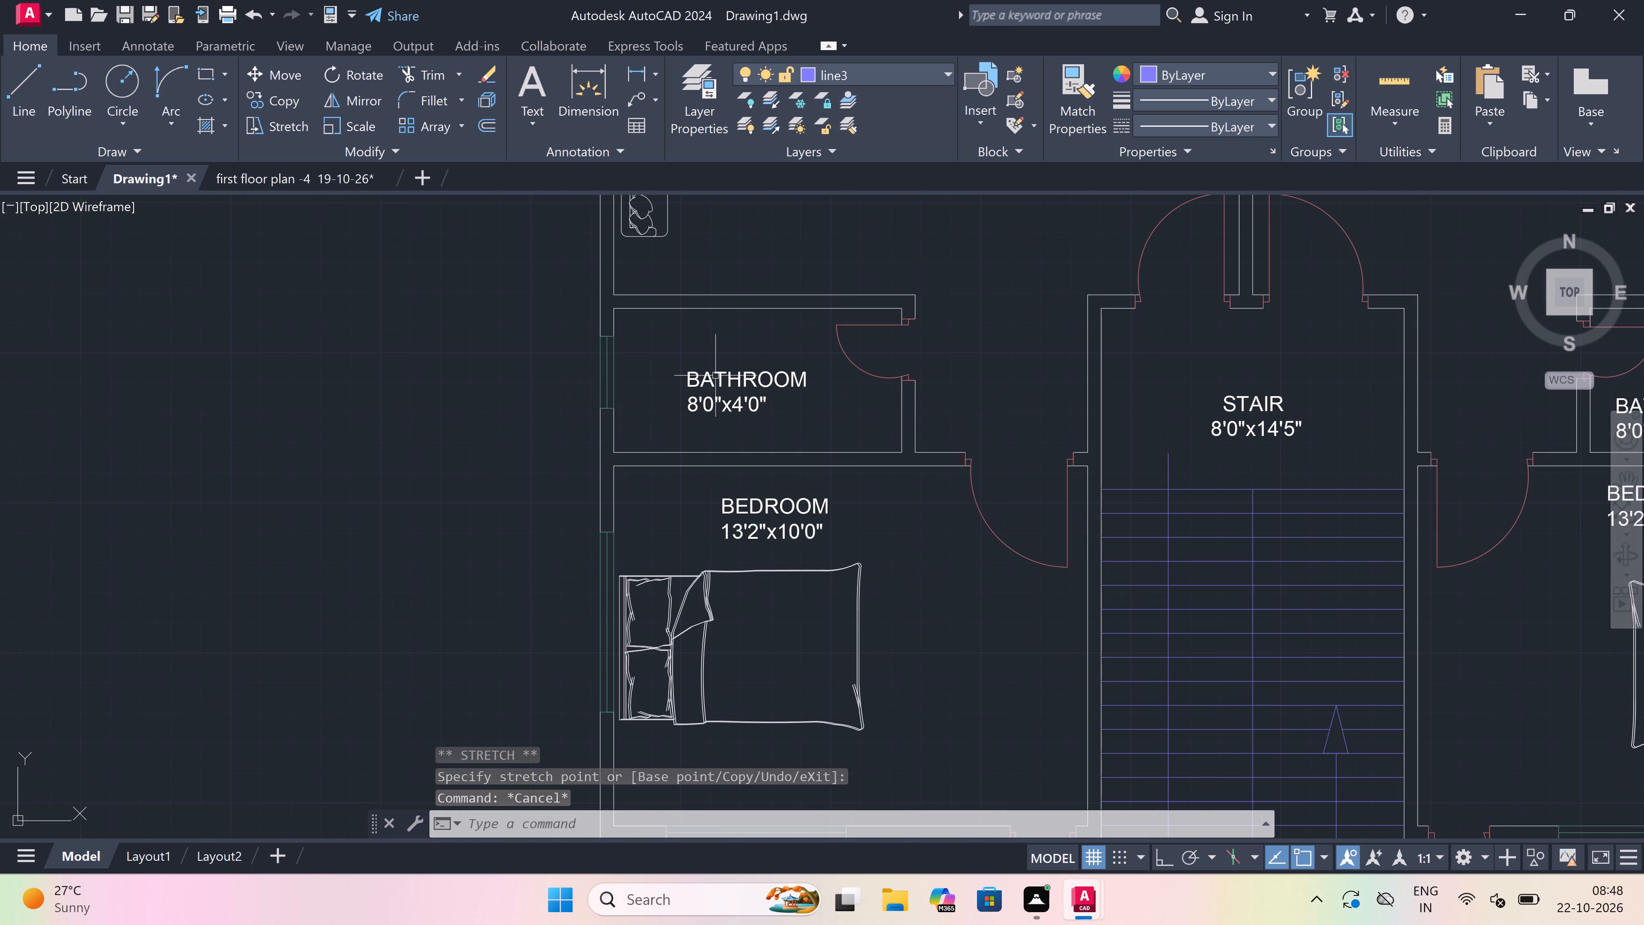
{"action": "double_click", "coordinate": [682, 375]}
{"action": "left_click", "coordinate": [691, 366]}
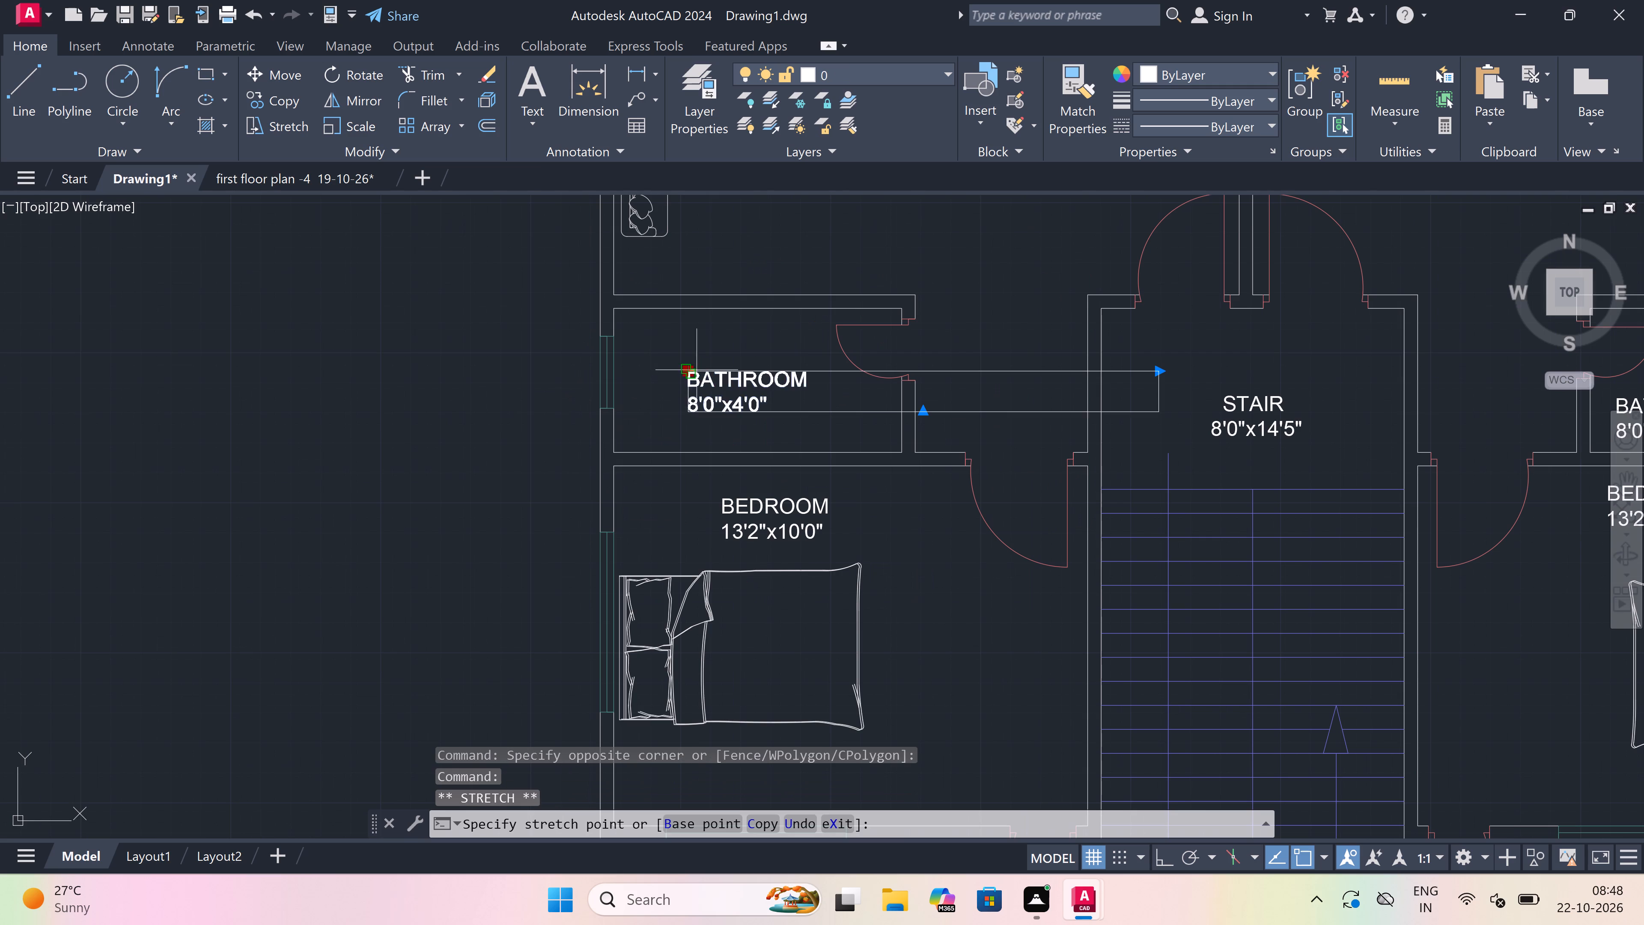
{"action": "double_click", "coordinate": [753, 392]}
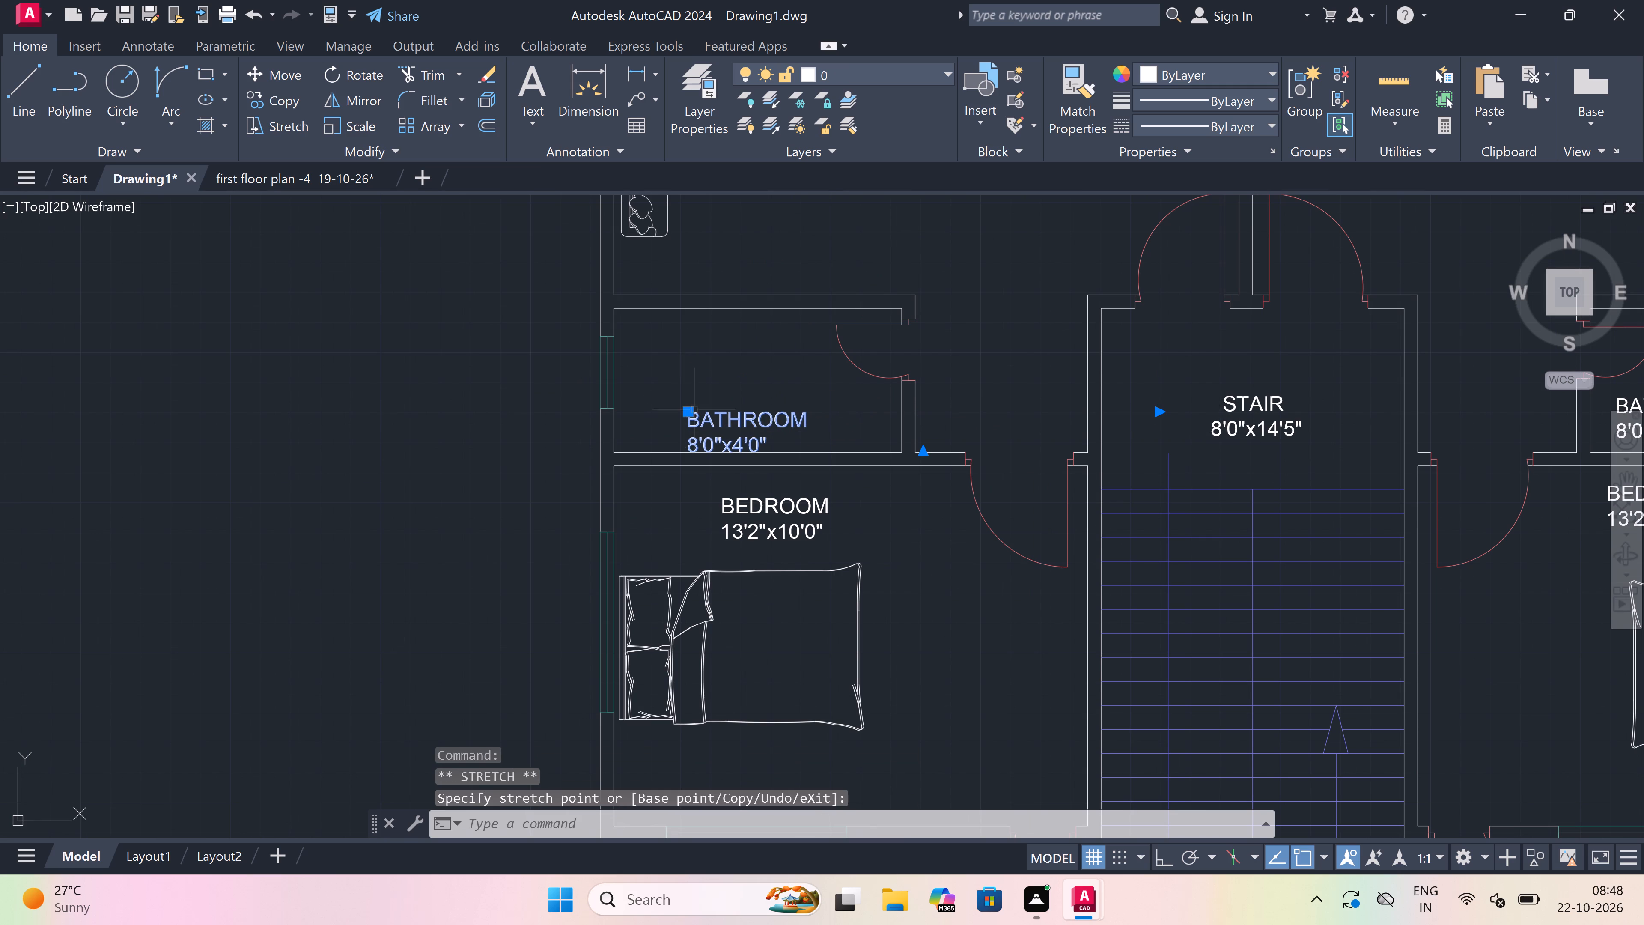
{"action": "left_click", "coordinate": [694, 409]}
{"action": "double_click", "coordinate": [688, 409]}
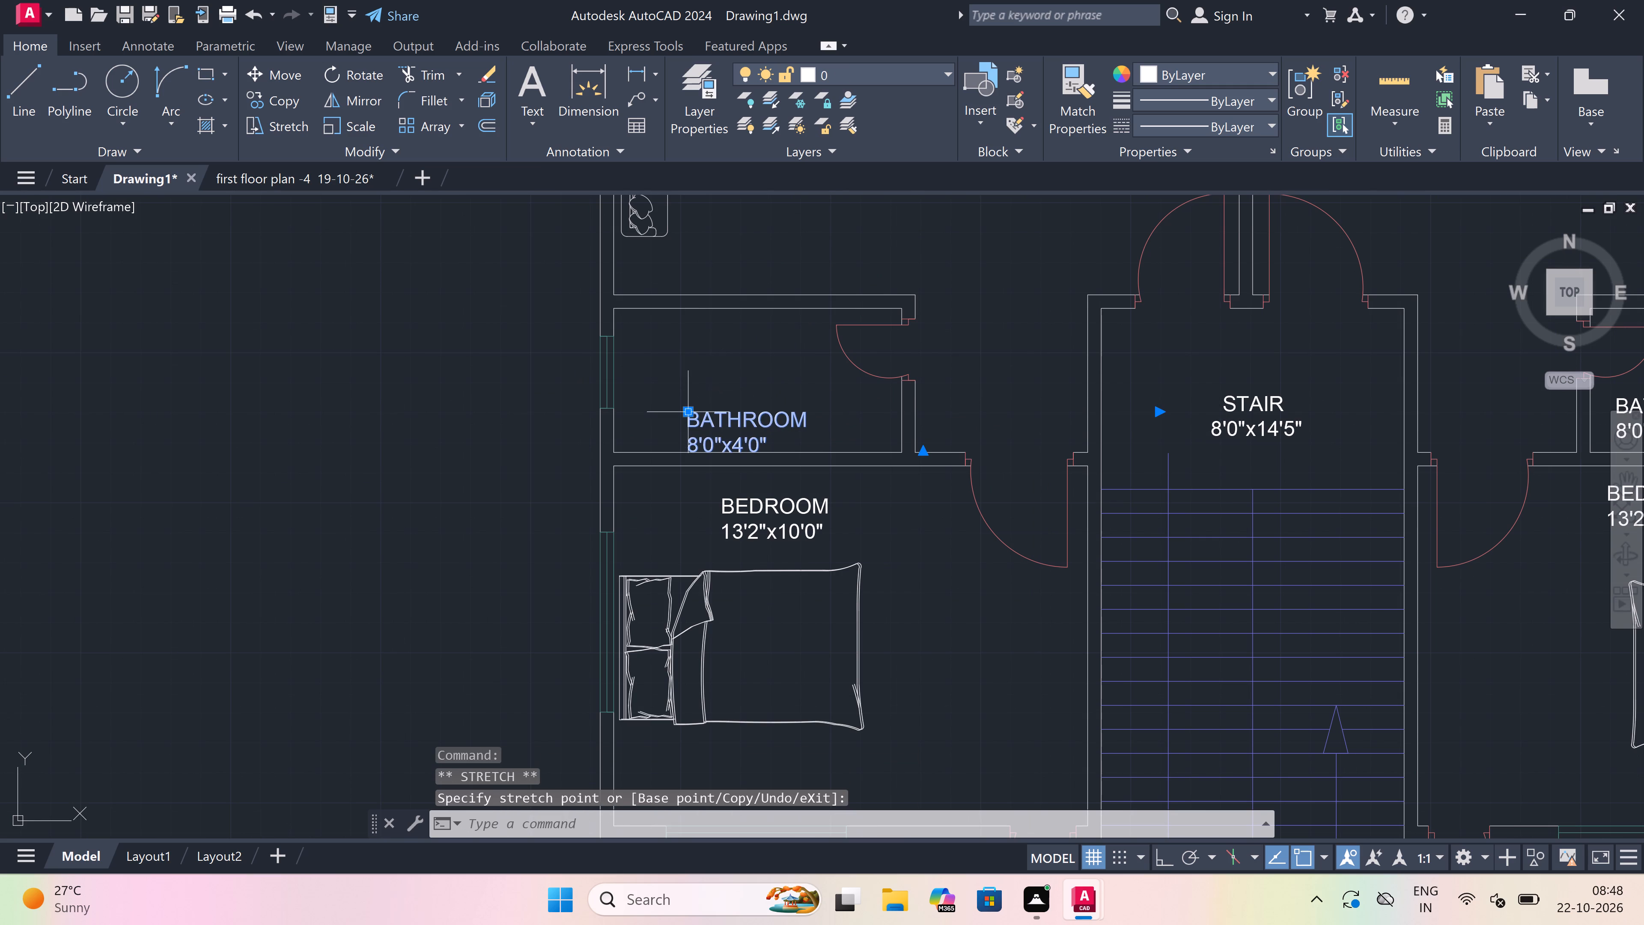
{"action": "left_click", "coordinate": [685, 410]}
{"action": "scroll", "coordinate": [764, 382], "scroll_direction": "up", "scroll_amount": 2}
{"action": "left_click", "coordinate": [758, 407]}
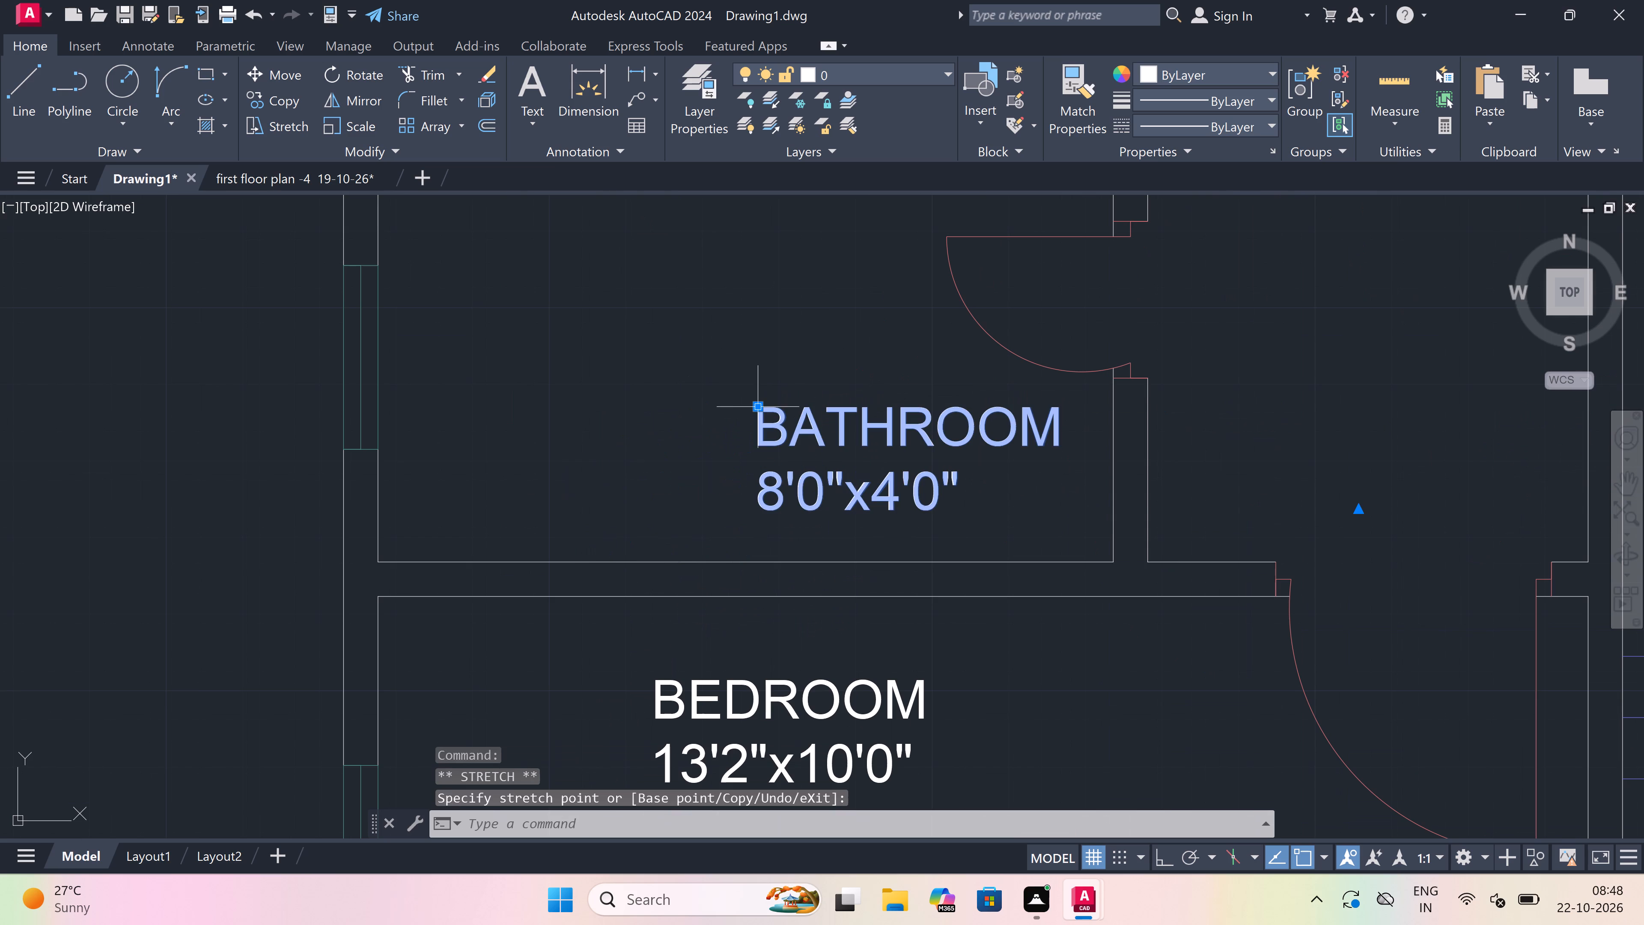
{"action": "key", "text": "Escape"}
Delete the spare rotated bed outside the plan, beyond the right unit's outer wall.
{"action": "scroll", "coordinate": [739, 406], "scroll_direction": "down", "scroll_amount": 4}
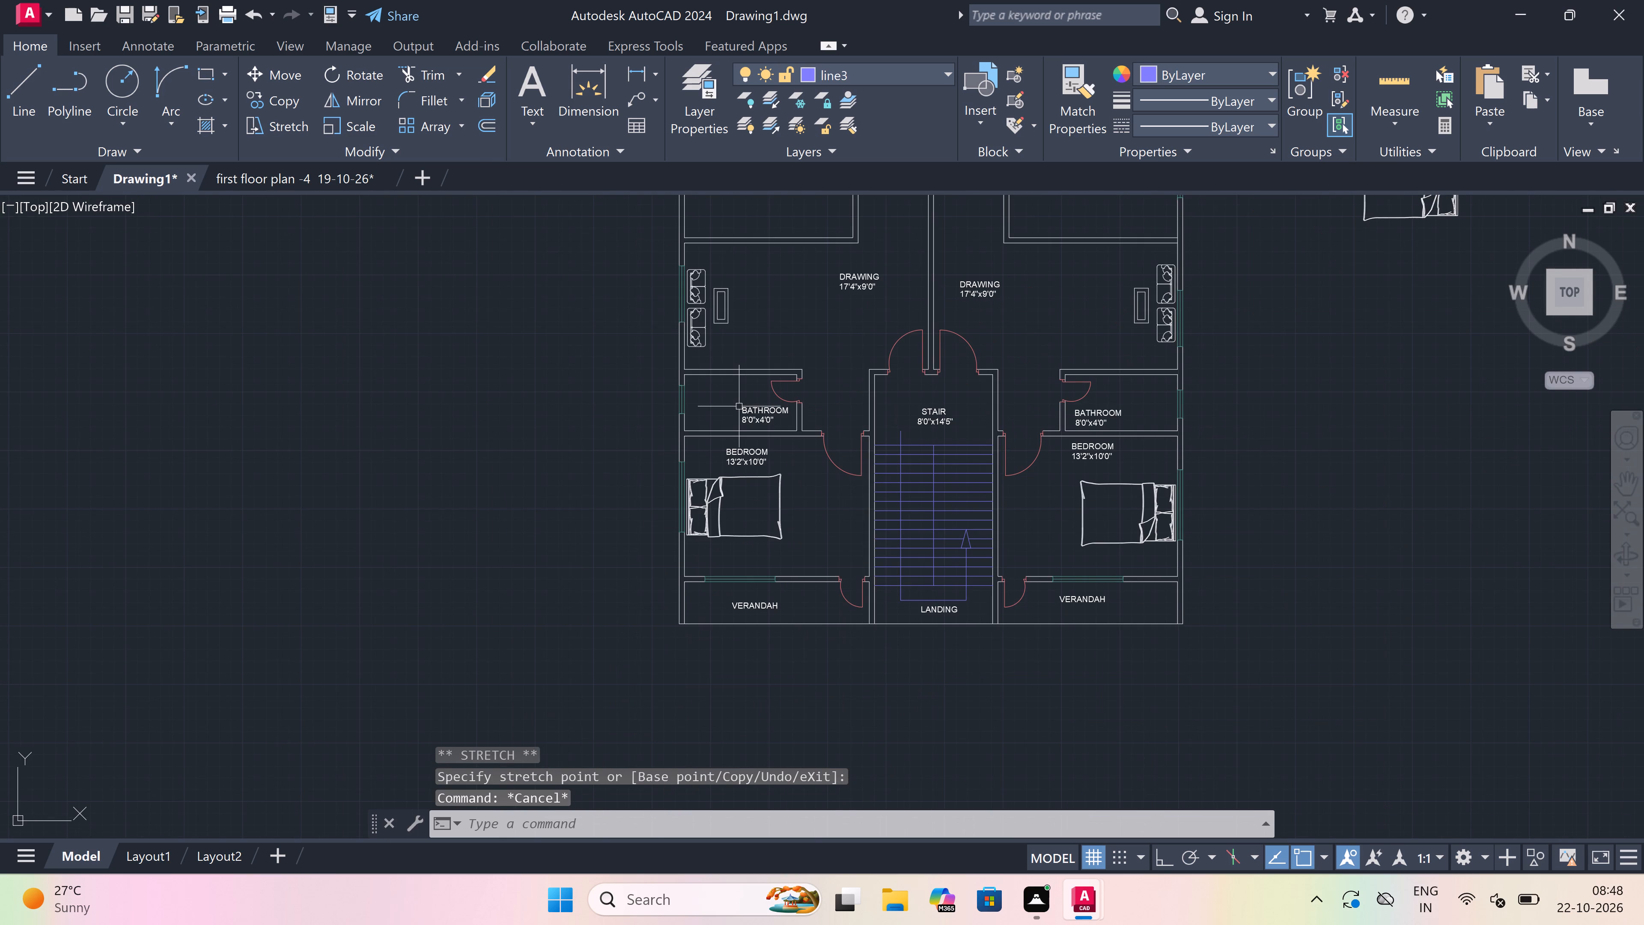
{"action": "scroll", "coordinate": [768, 421], "scroll_direction": "down", "scroll_amount": 3}
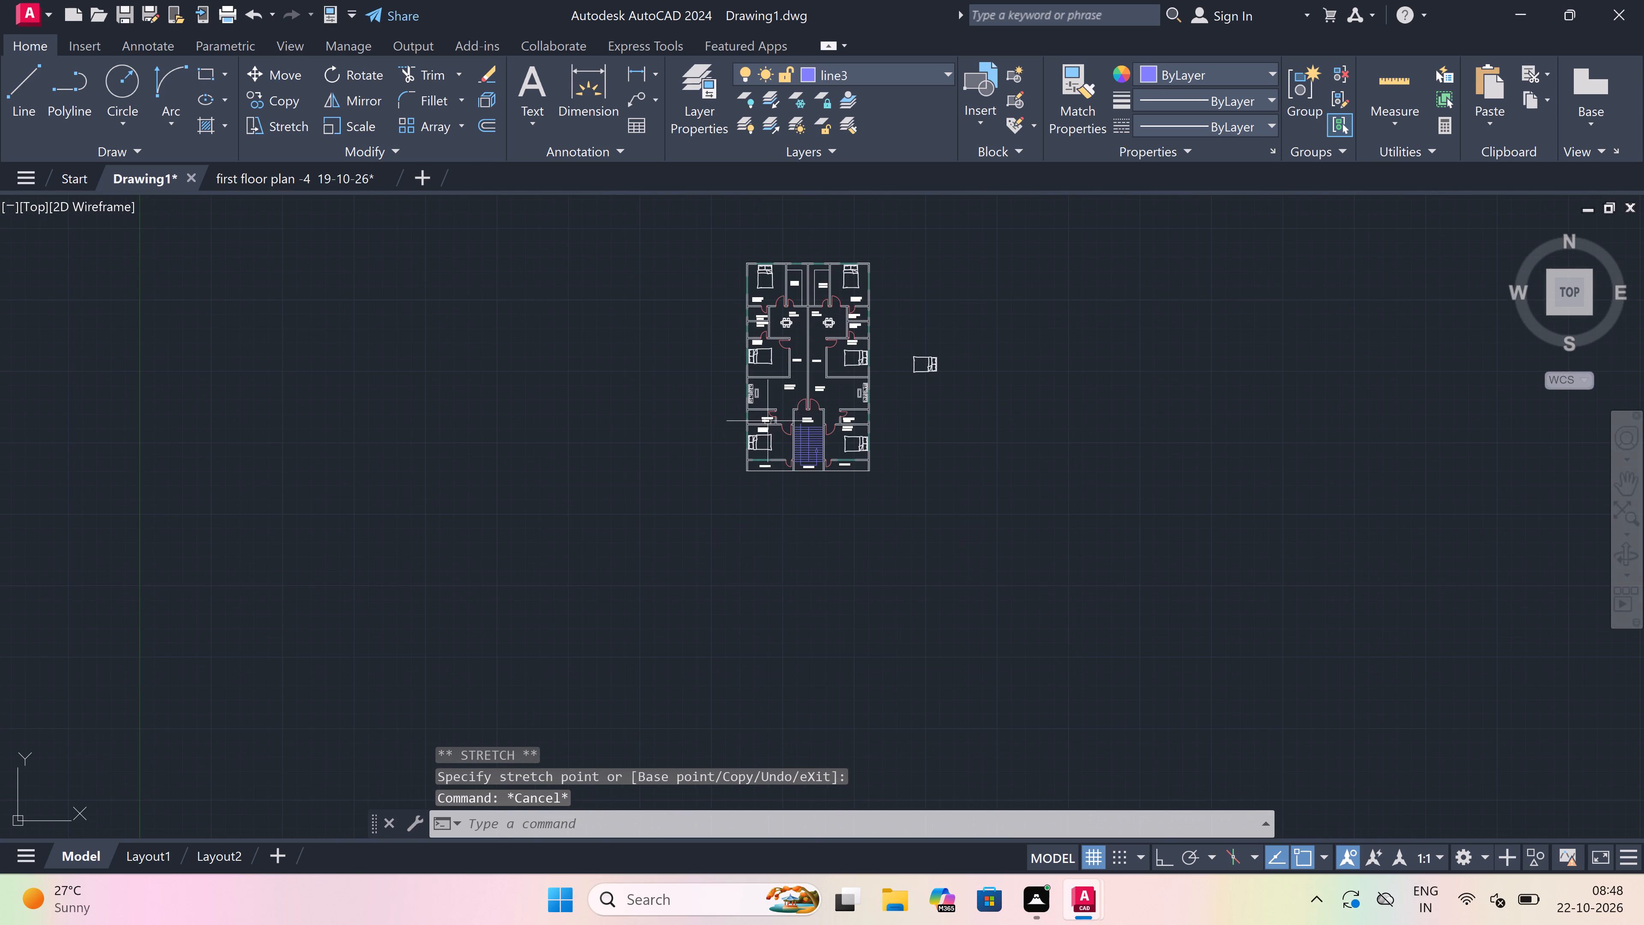
{"action": "scroll", "coordinate": [769, 323], "scroll_direction": "up", "scroll_amount": 3}
{"action": "scroll", "coordinate": [1013, 394], "scroll_direction": "down", "scroll_amount": 1}
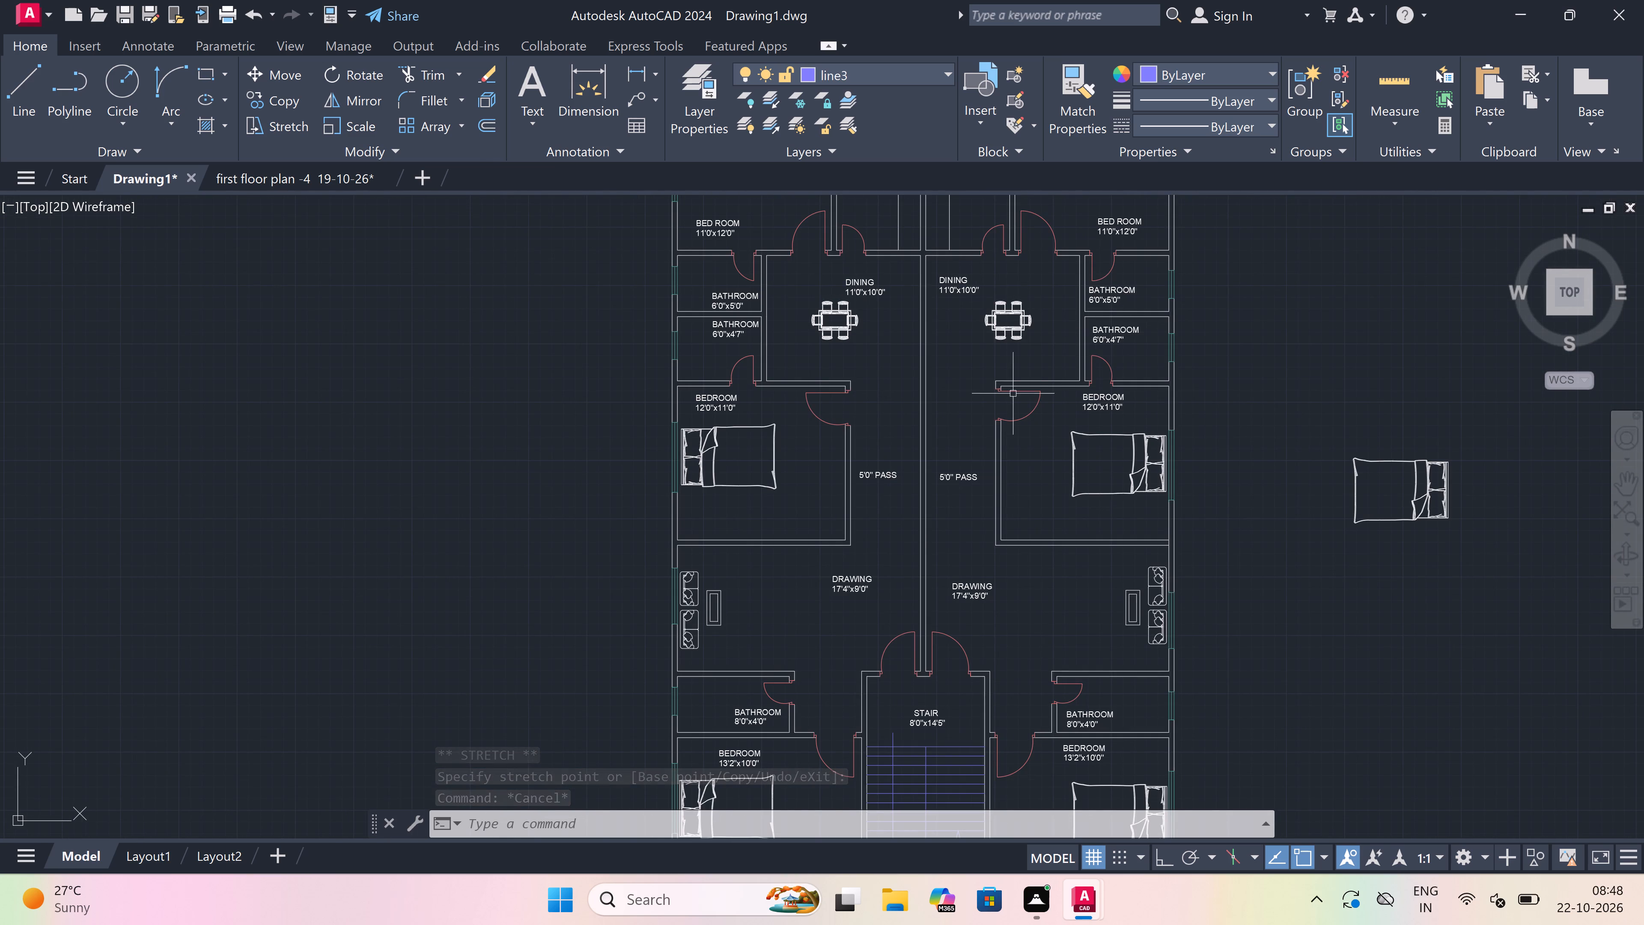
{"action": "scroll", "coordinate": [1013, 394], "scroll_direction": "down", "scroll_amount": 1}
{"action": "scroll", "coordinate": [1033, 387], "scroll_direction": "up", "scroll_amount": 2}
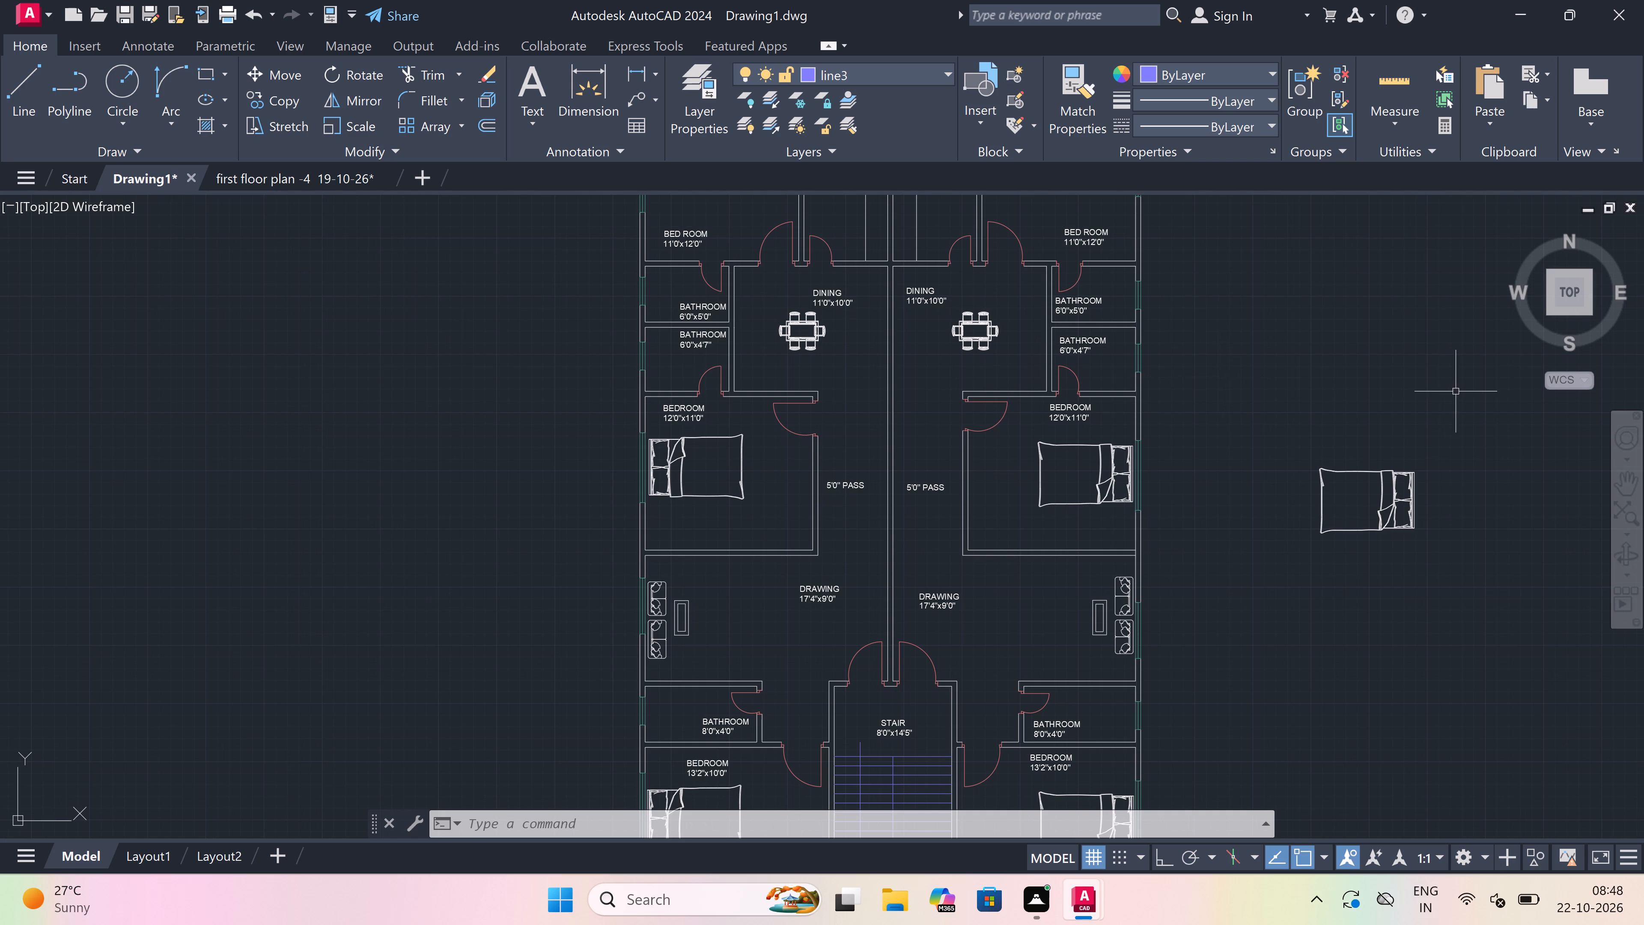
{"action": "left_click", "coordinate": [1474, 454]}
{"action": "left_click", "coordinate": [1257, 573]}
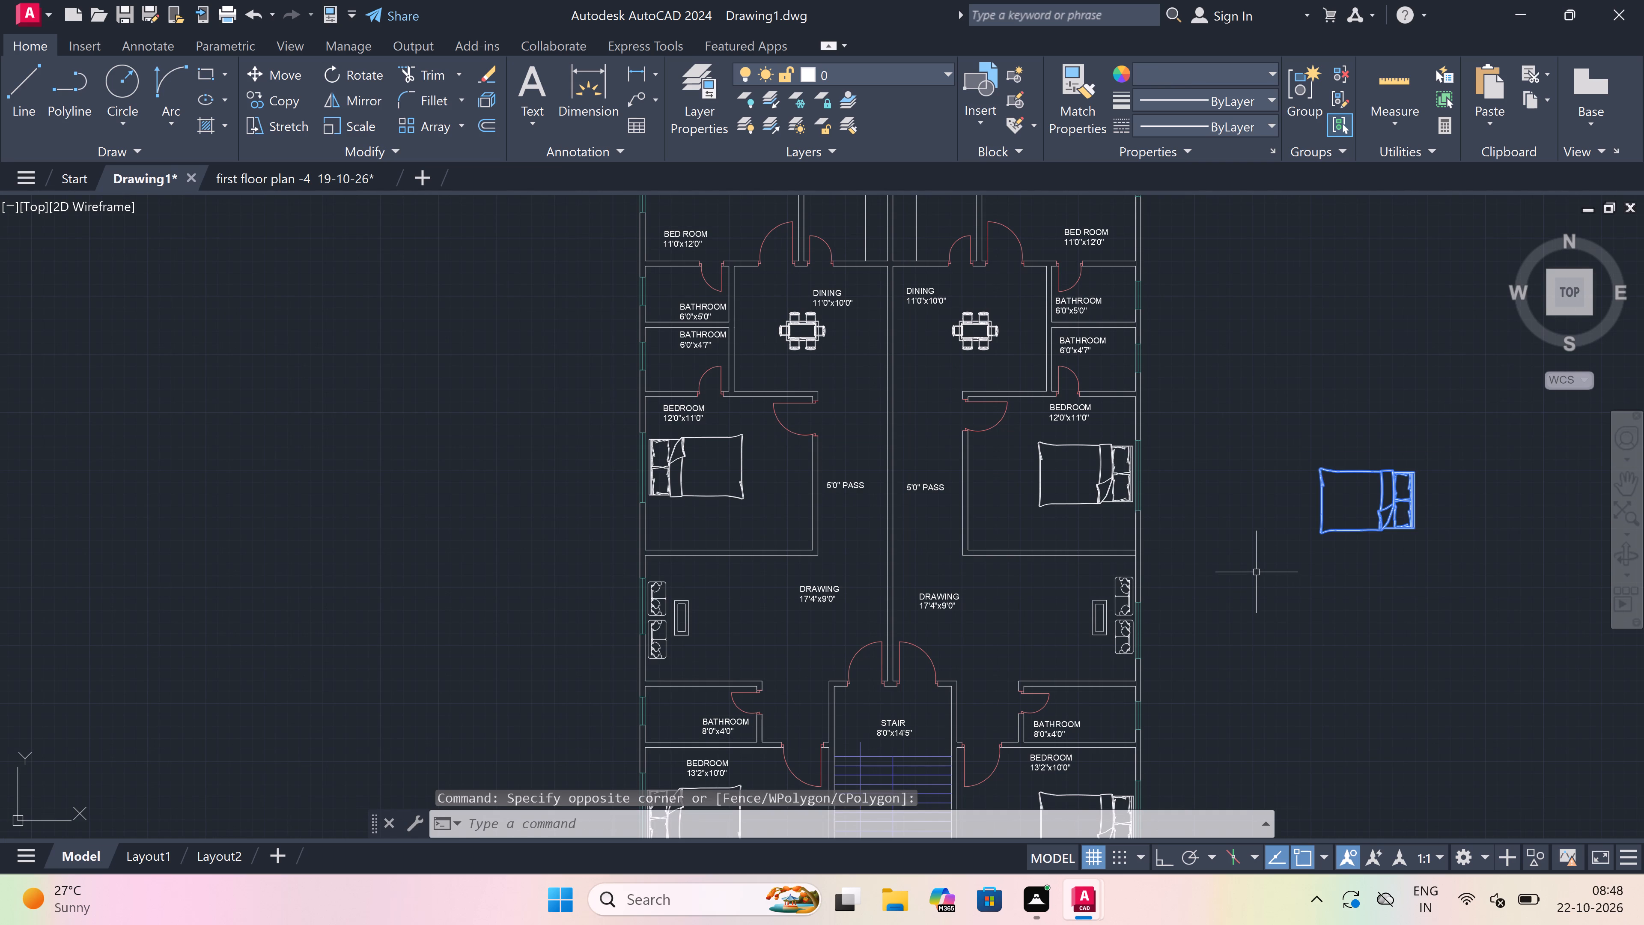
{"action": "key", "text": "Delete"}
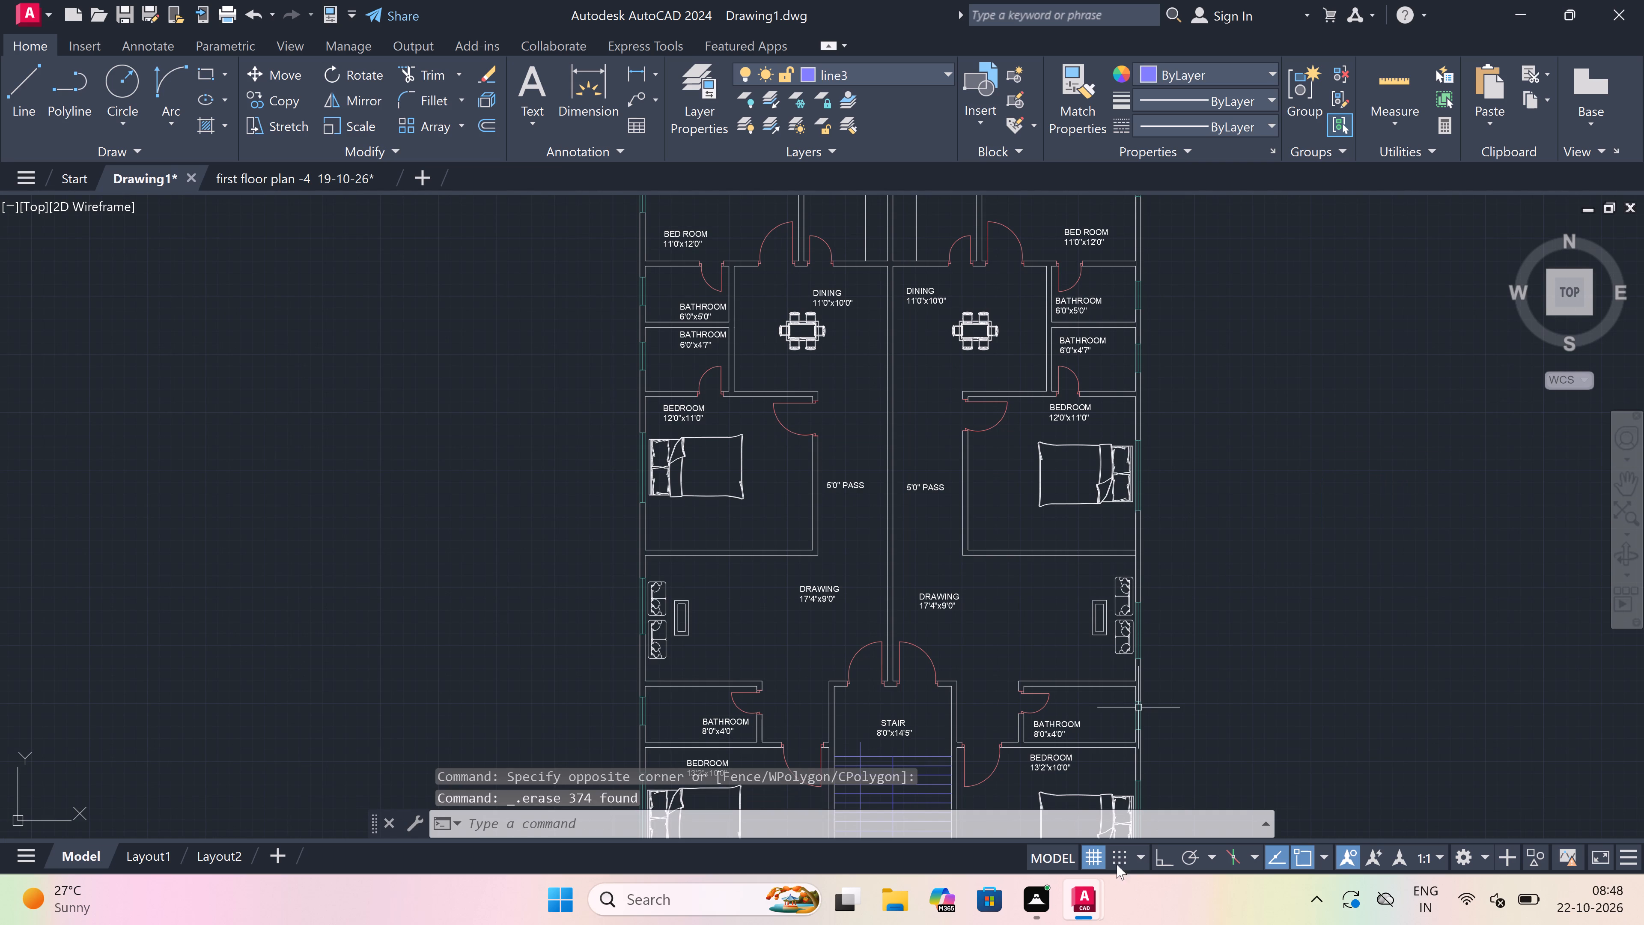
Switch to the first floor plan reference drawing and locate the toilet fixture in the TOILET 8'0"x4'0" room.
{"action": "left_click", "coordinate": [1134, 805]}
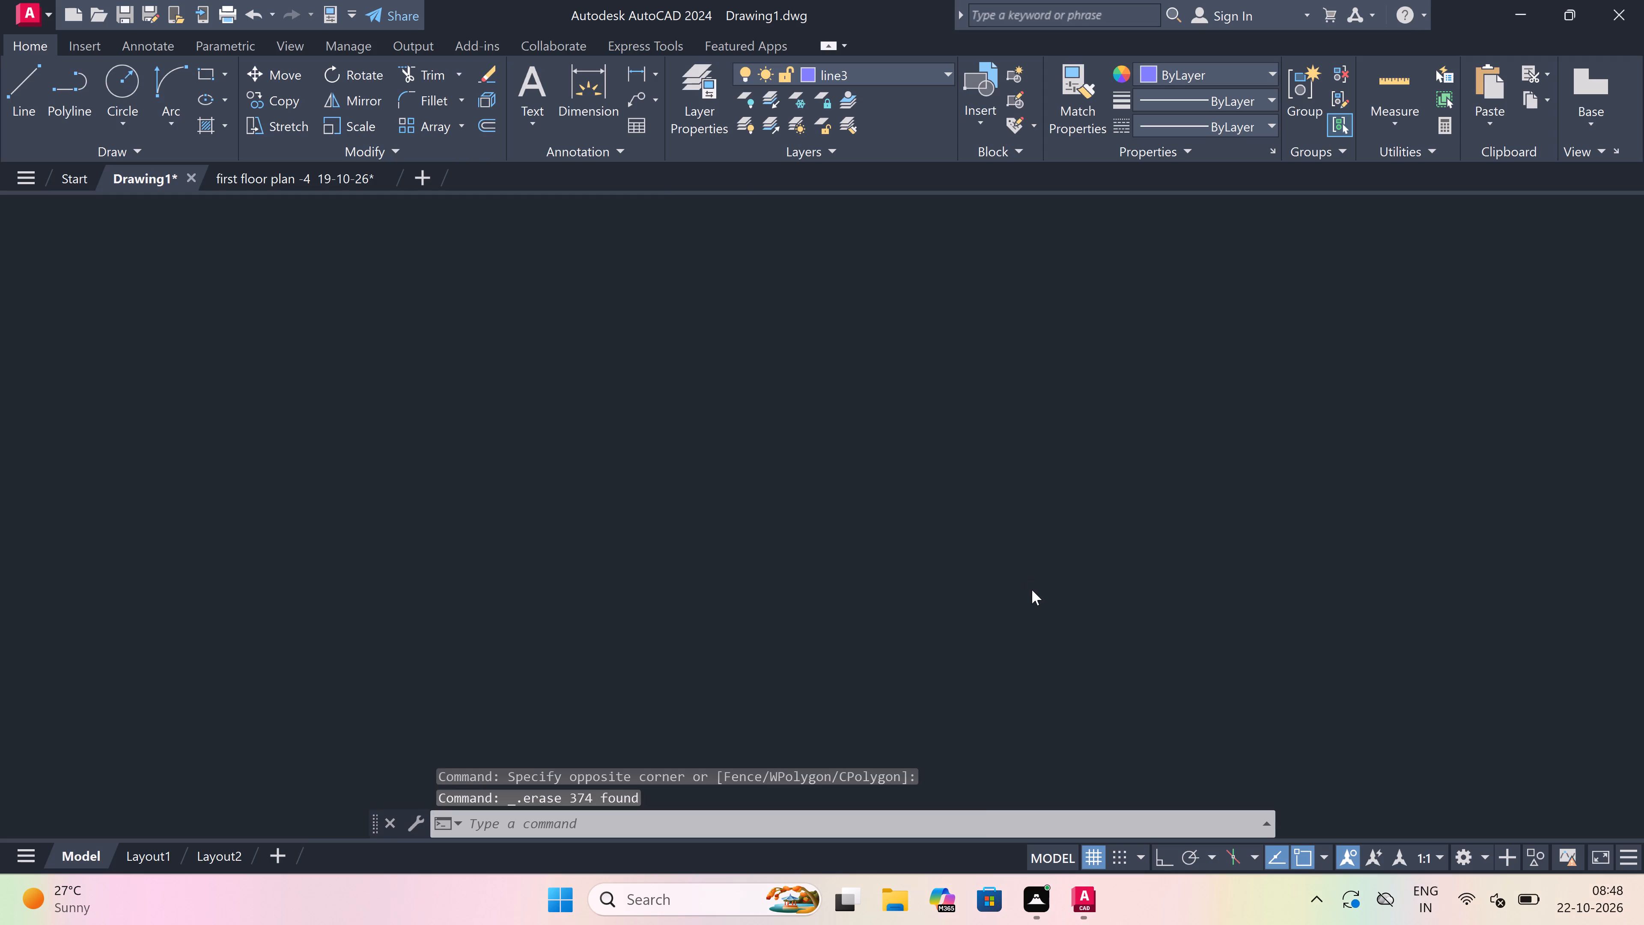
{"action": "scroll", "coordinate": [1015, 560], "scroll_direction": "down", "scroll_amount": 4}
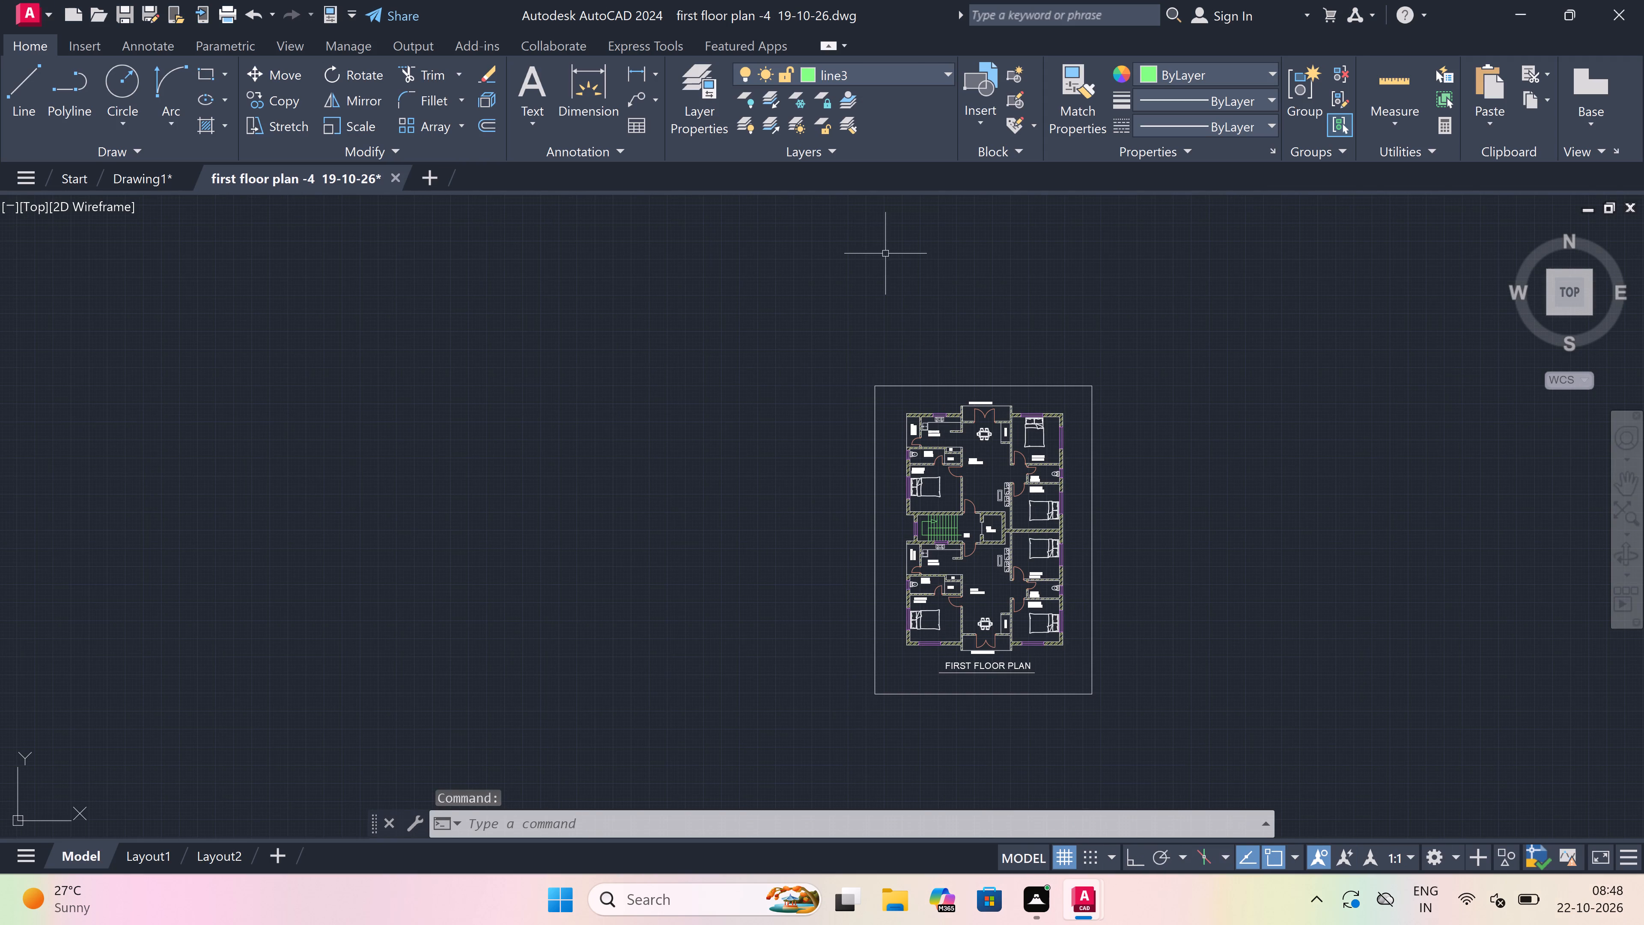
{"action": "scroll", "coordinate": [948, 429], "scroll_direction": "up", "scroll_amount": 3}
{"action": "scroll", "coordinate": [772, 537], "scroll_direction": "up", "scroll_amount": 1}
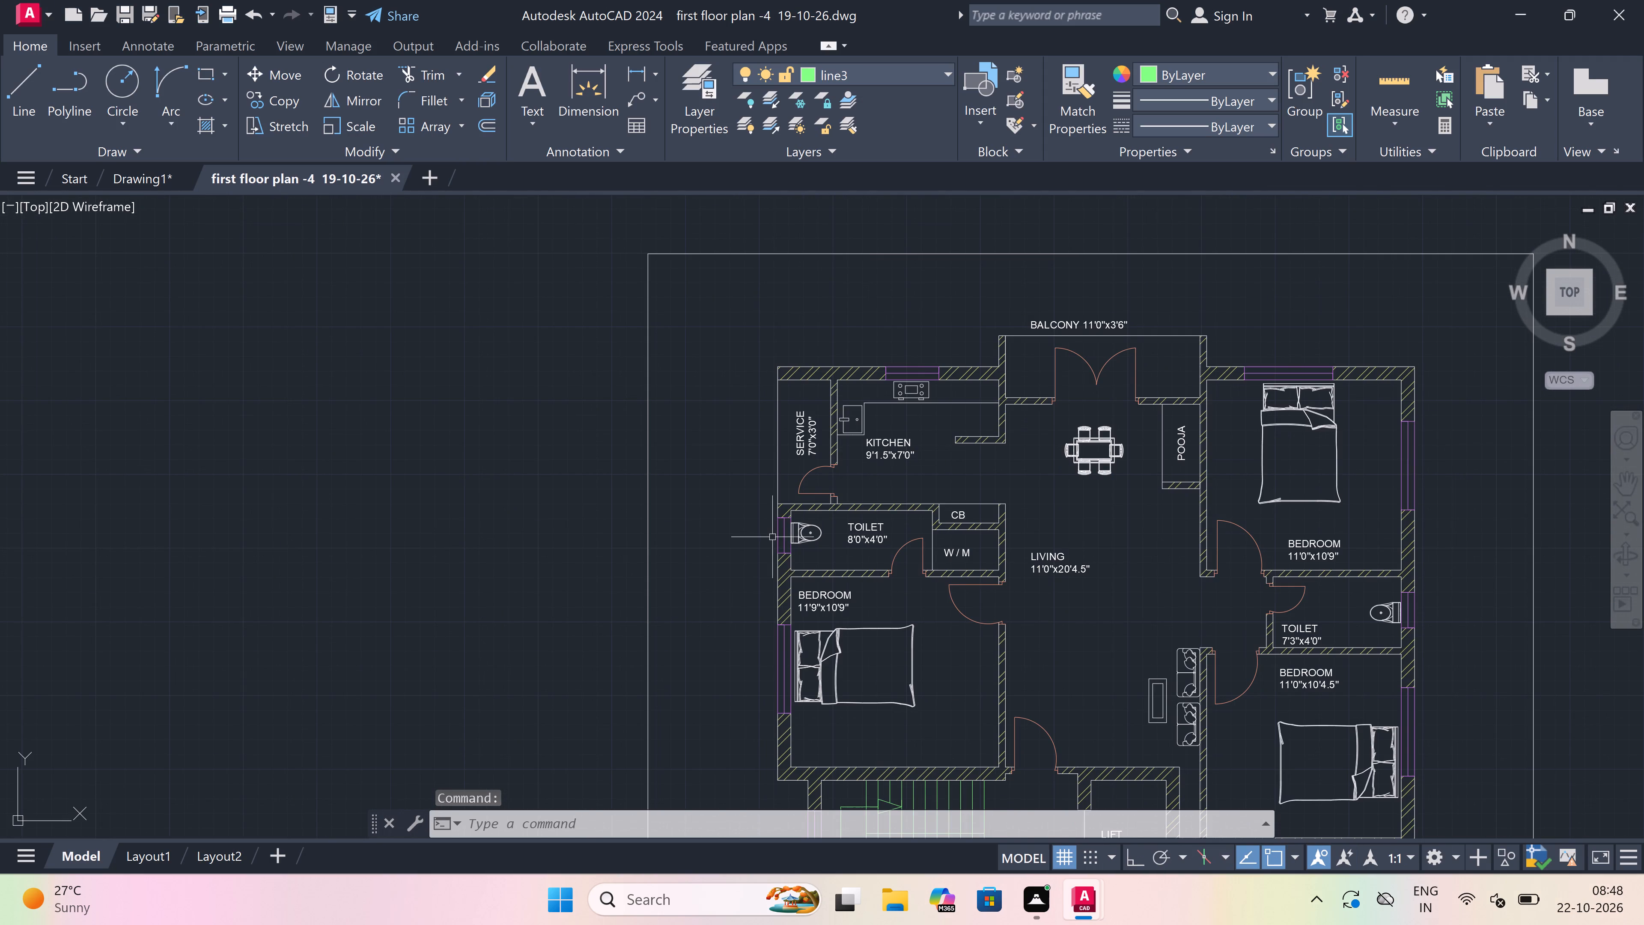
{"action": "scroll", "coordinate": [772, 537], "scroll_direction": "up", "scroll_amount": 2}
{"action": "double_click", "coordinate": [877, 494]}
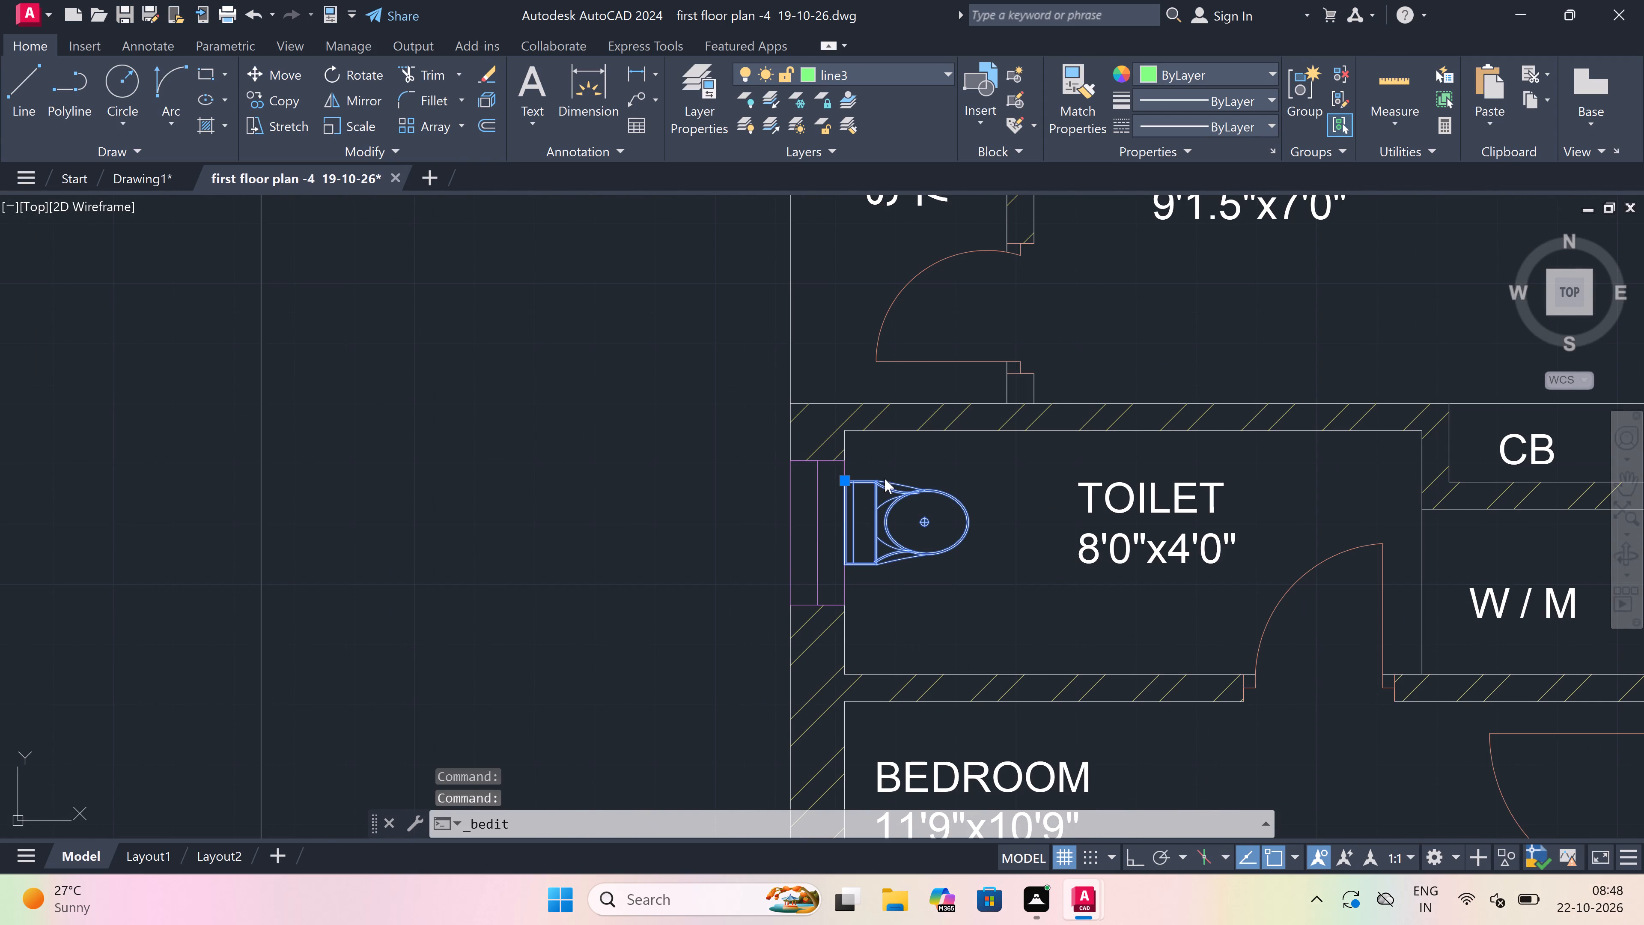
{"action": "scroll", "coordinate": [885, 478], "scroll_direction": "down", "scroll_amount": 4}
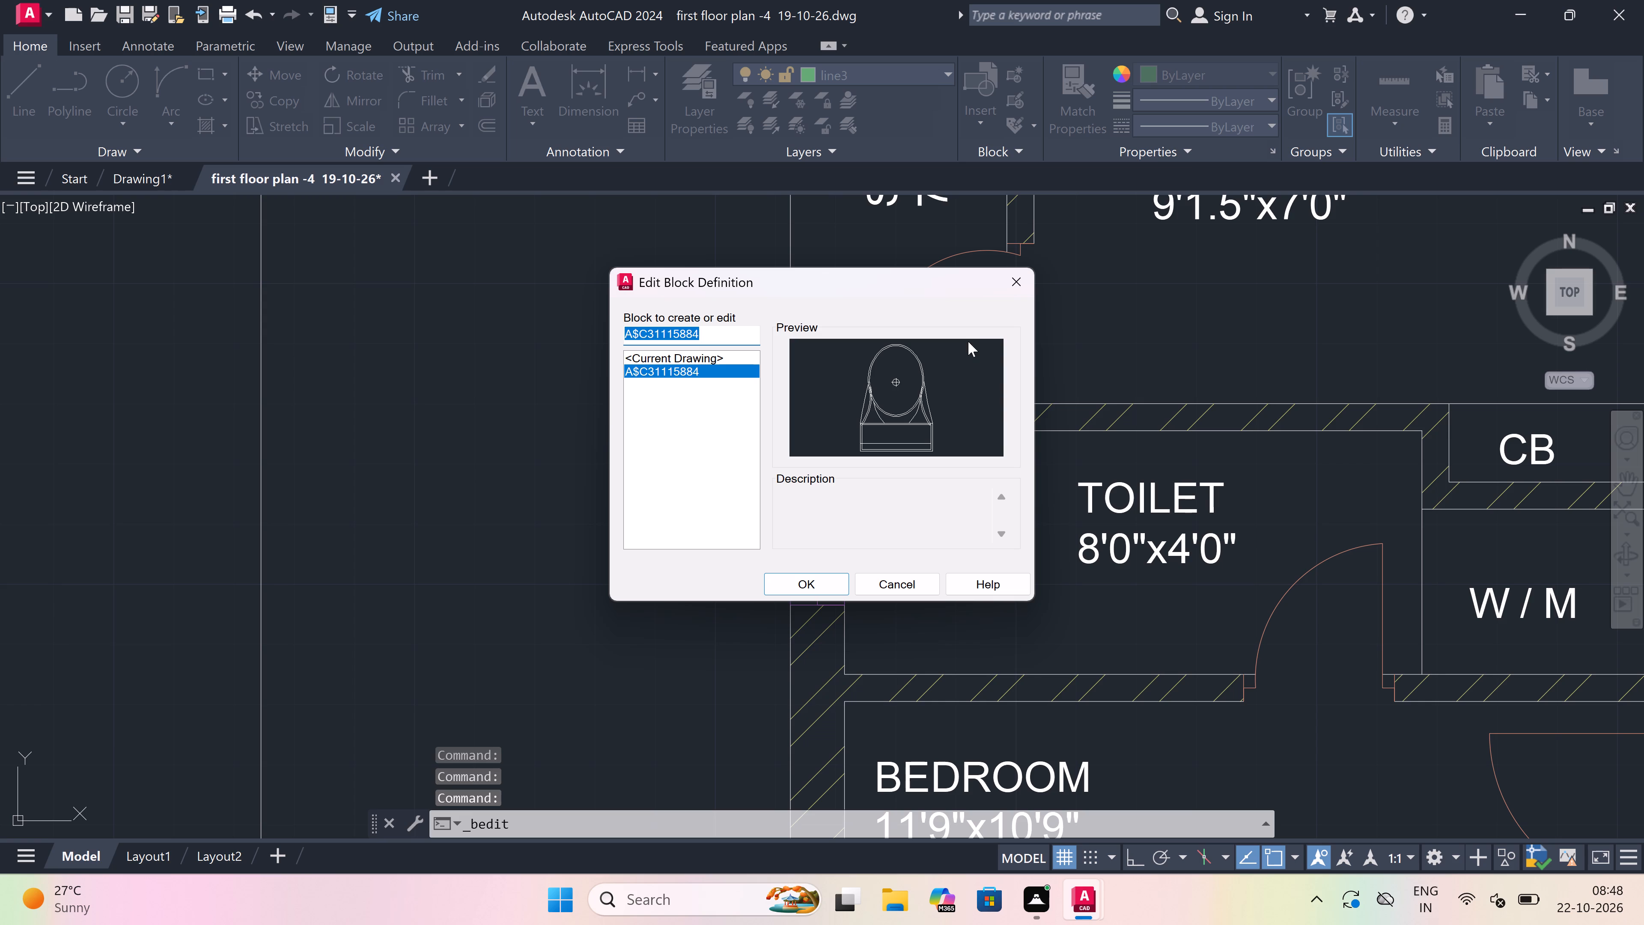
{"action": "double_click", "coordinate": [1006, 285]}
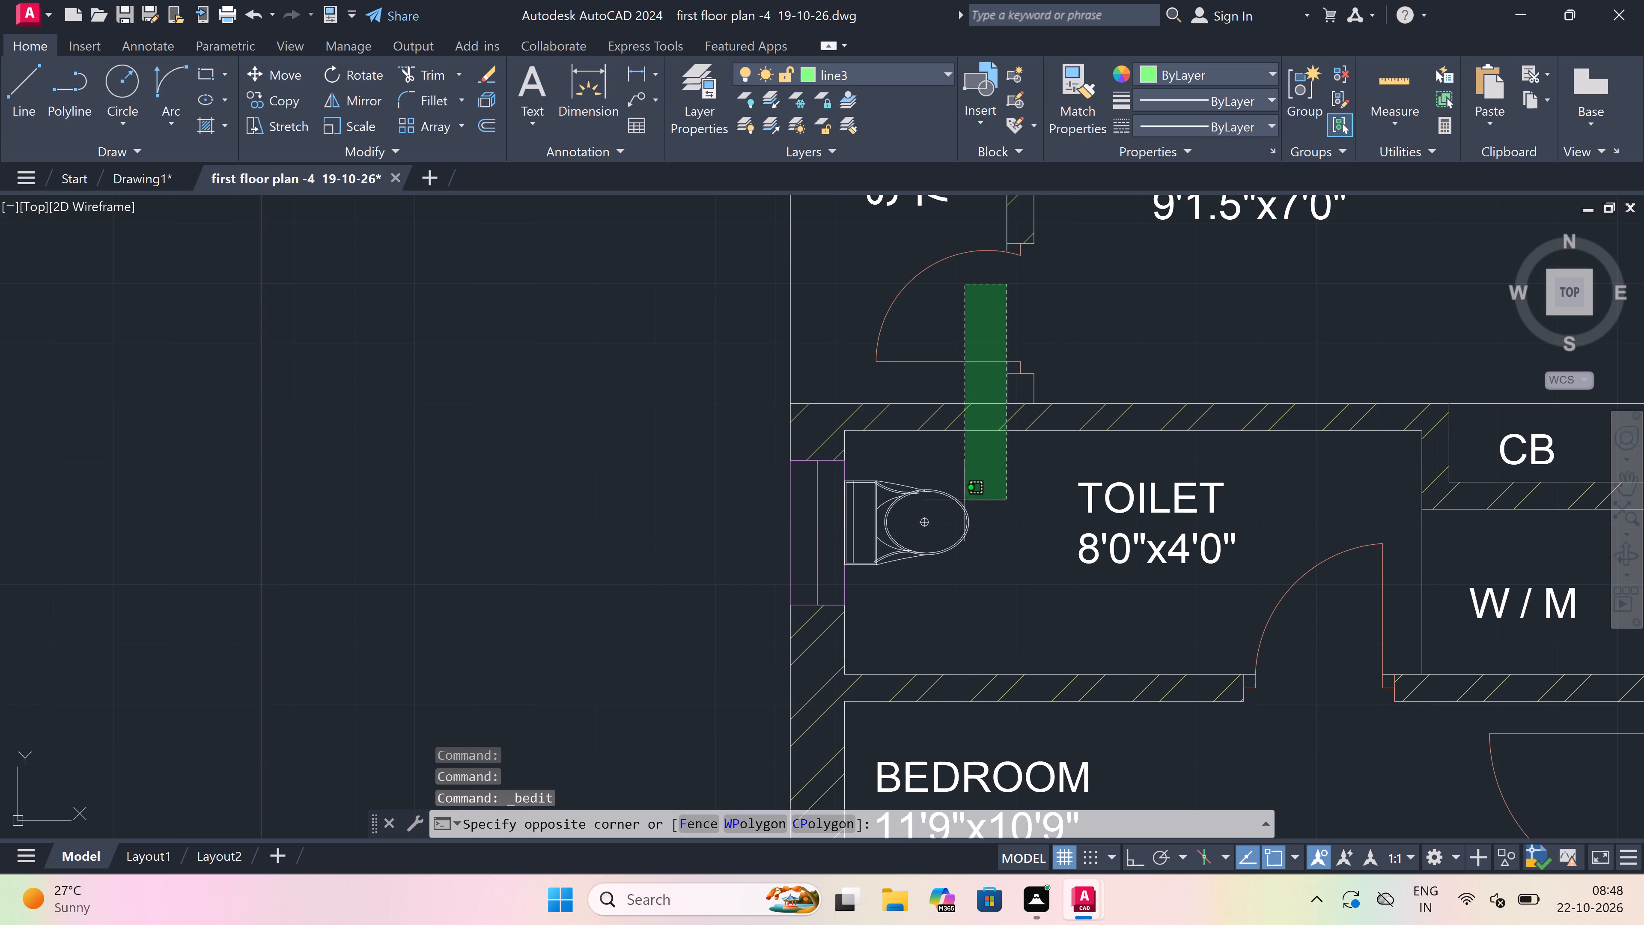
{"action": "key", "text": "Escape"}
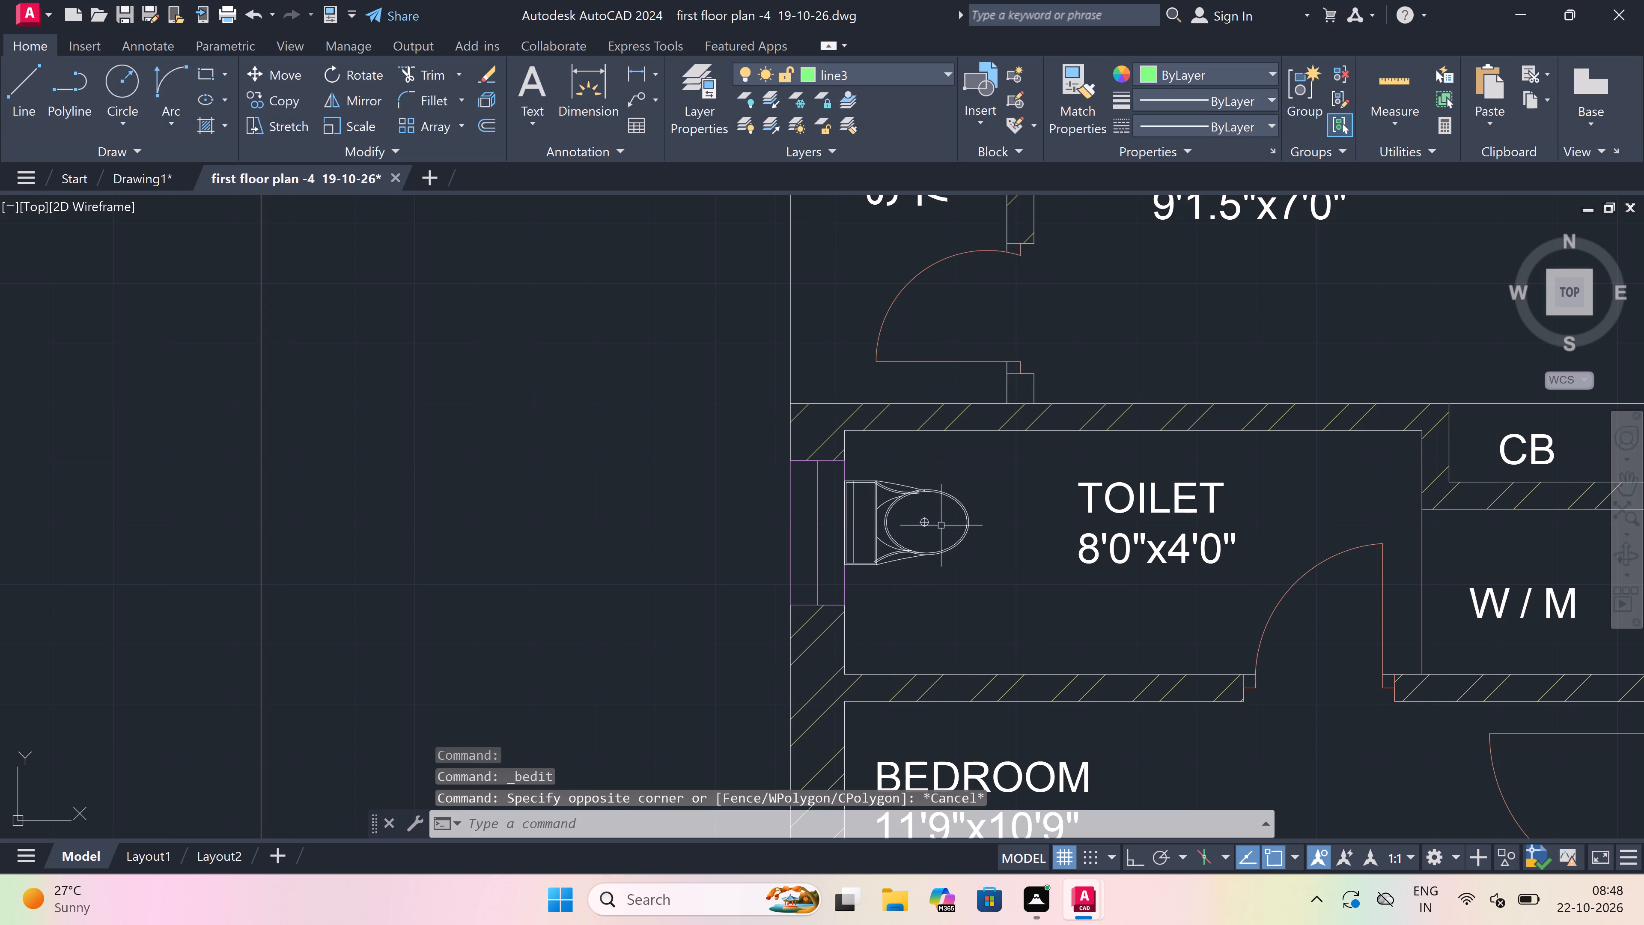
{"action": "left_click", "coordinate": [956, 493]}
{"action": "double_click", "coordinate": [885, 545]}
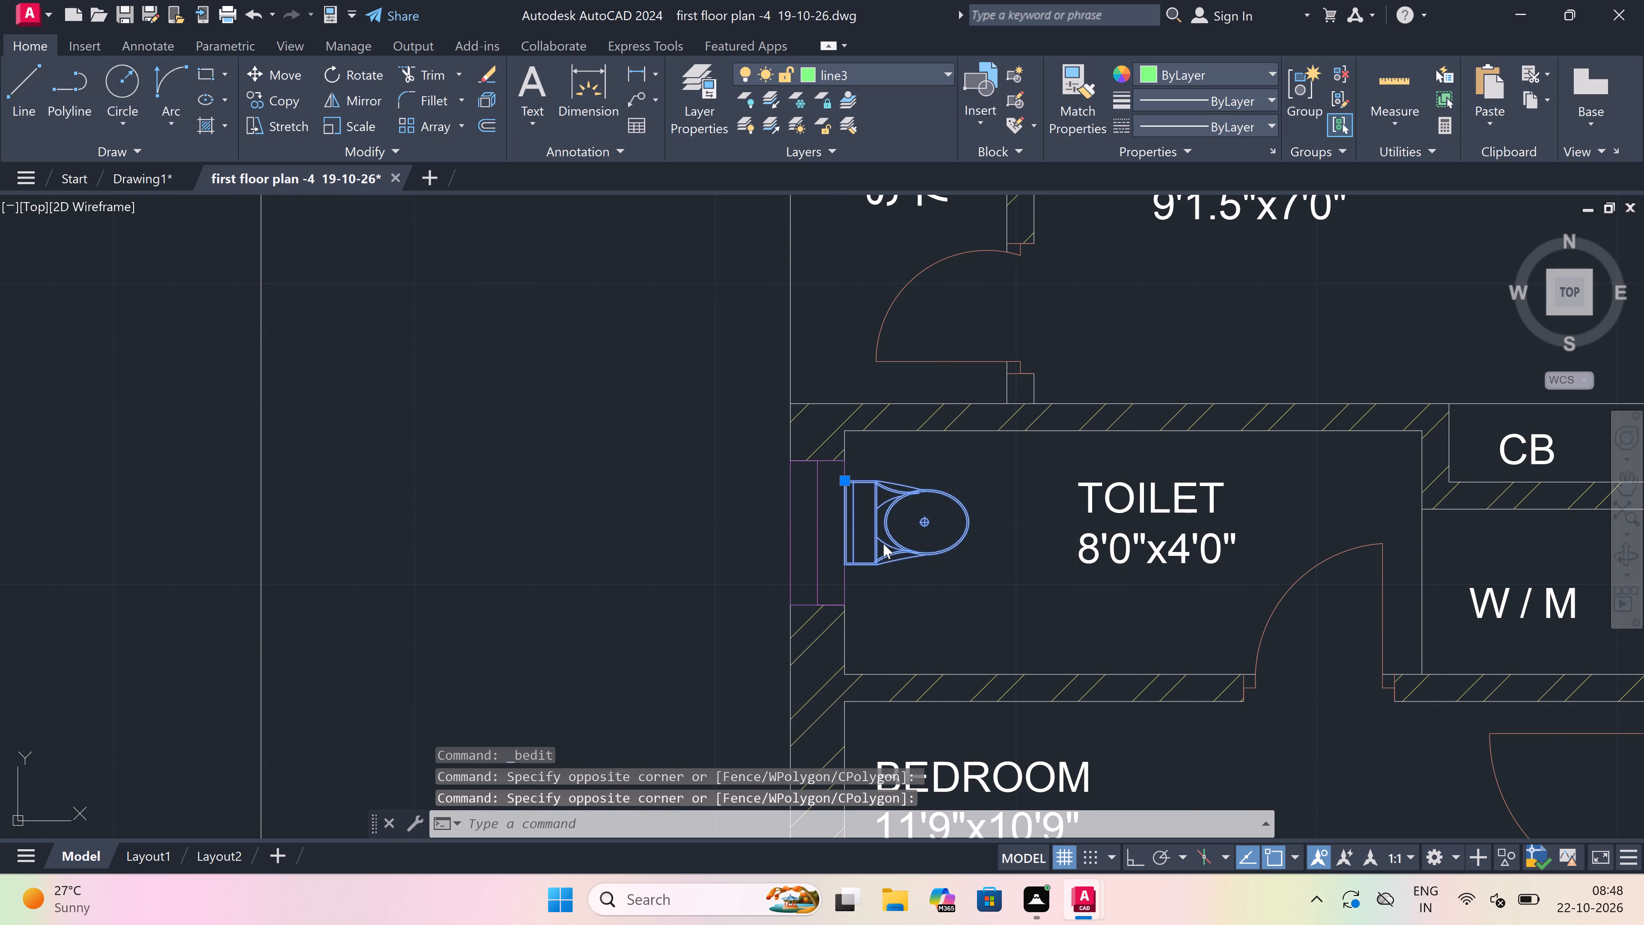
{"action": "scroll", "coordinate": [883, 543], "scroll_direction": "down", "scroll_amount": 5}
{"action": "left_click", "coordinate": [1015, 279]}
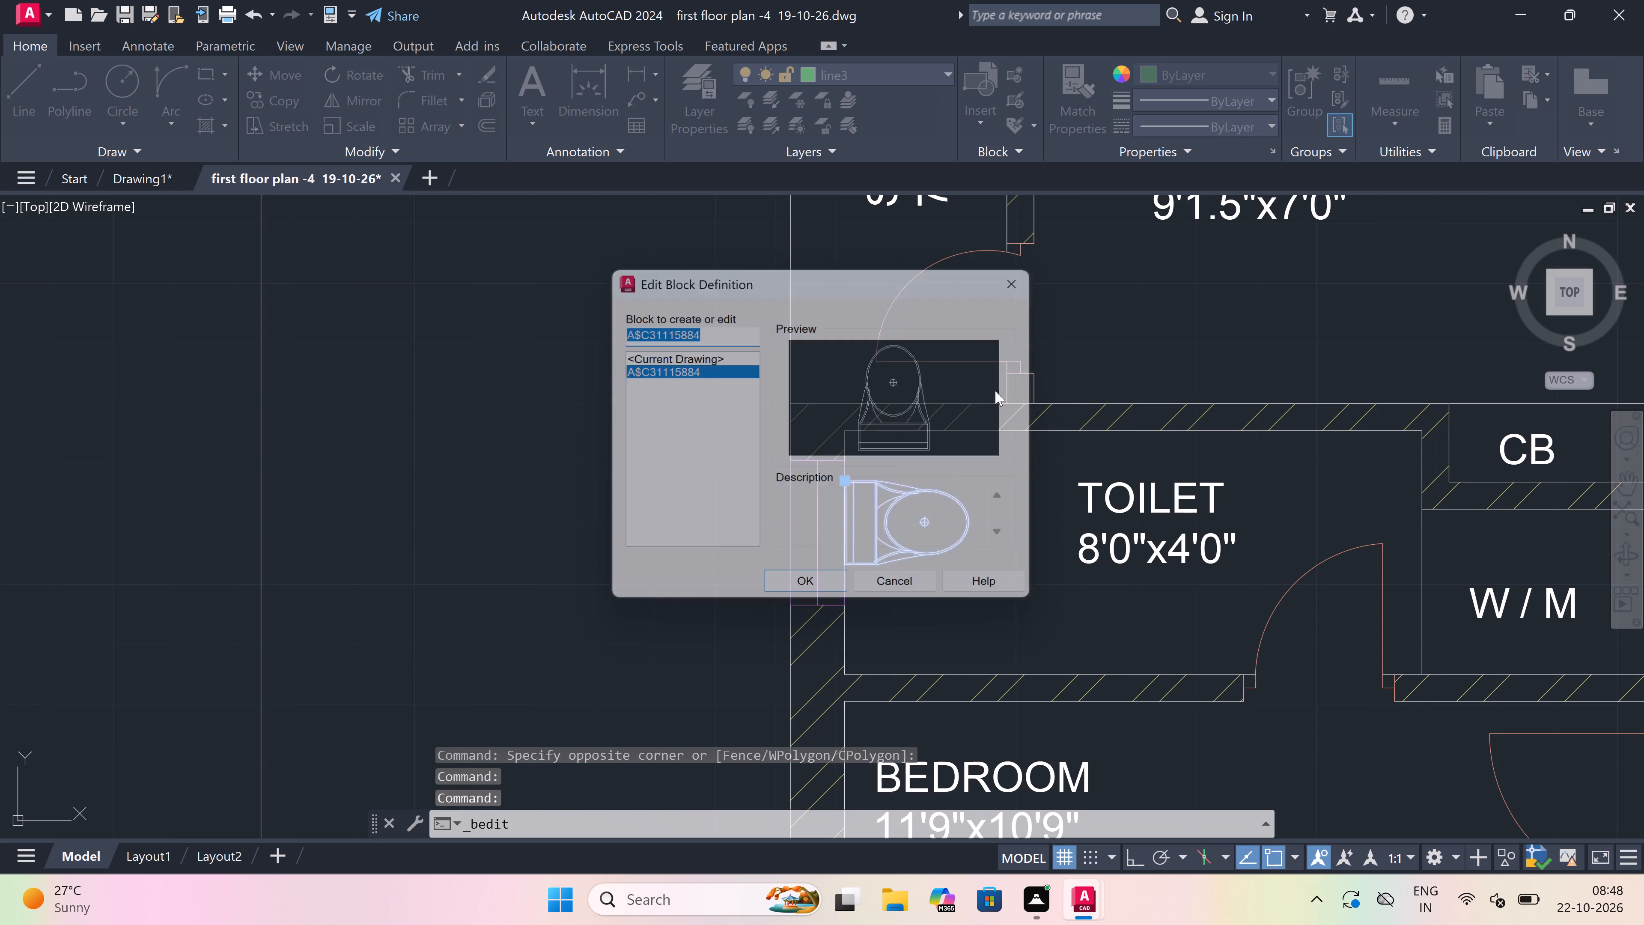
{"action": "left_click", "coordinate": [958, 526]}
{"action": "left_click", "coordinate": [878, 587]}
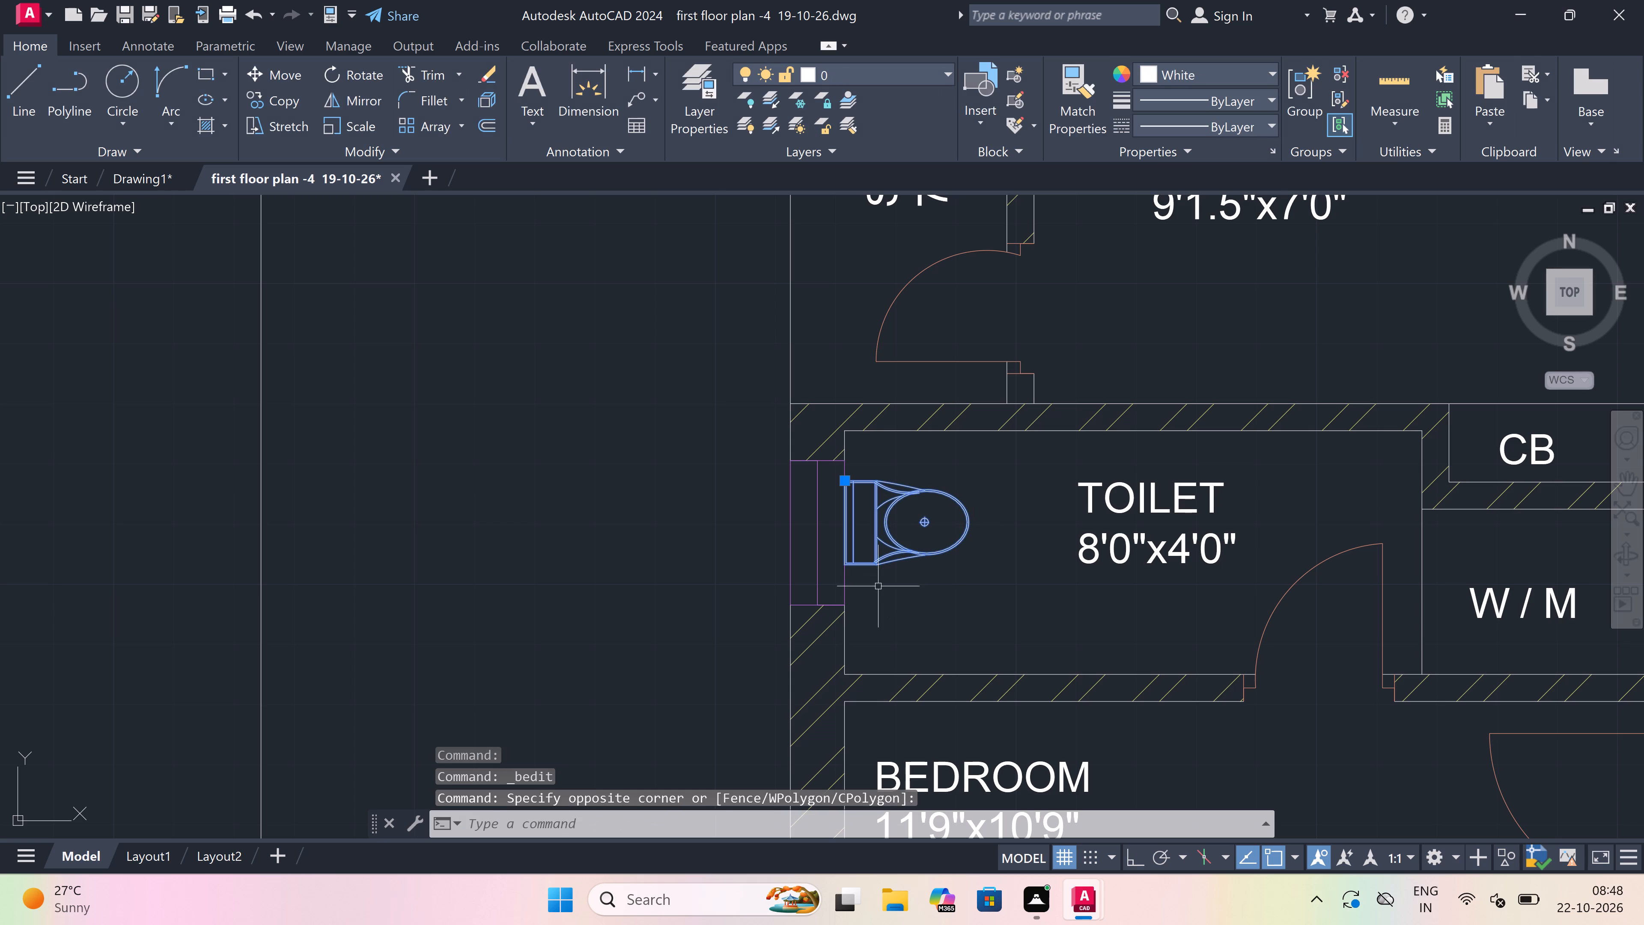
Copy the toilet fixture from the reference TOILET 7'3"x4'0" and paste it into Drawing1 at the right unit's BEDROOM 13'2"x10'0" door.
{"action": "scroll", "coordinate": [876, 581], "scroll_direction": "down", "scroll_amount": 5}
{"action": "scroll", "coordinate": [1117, 641], "scroll_direction": "up", "scroll_amount": 1}
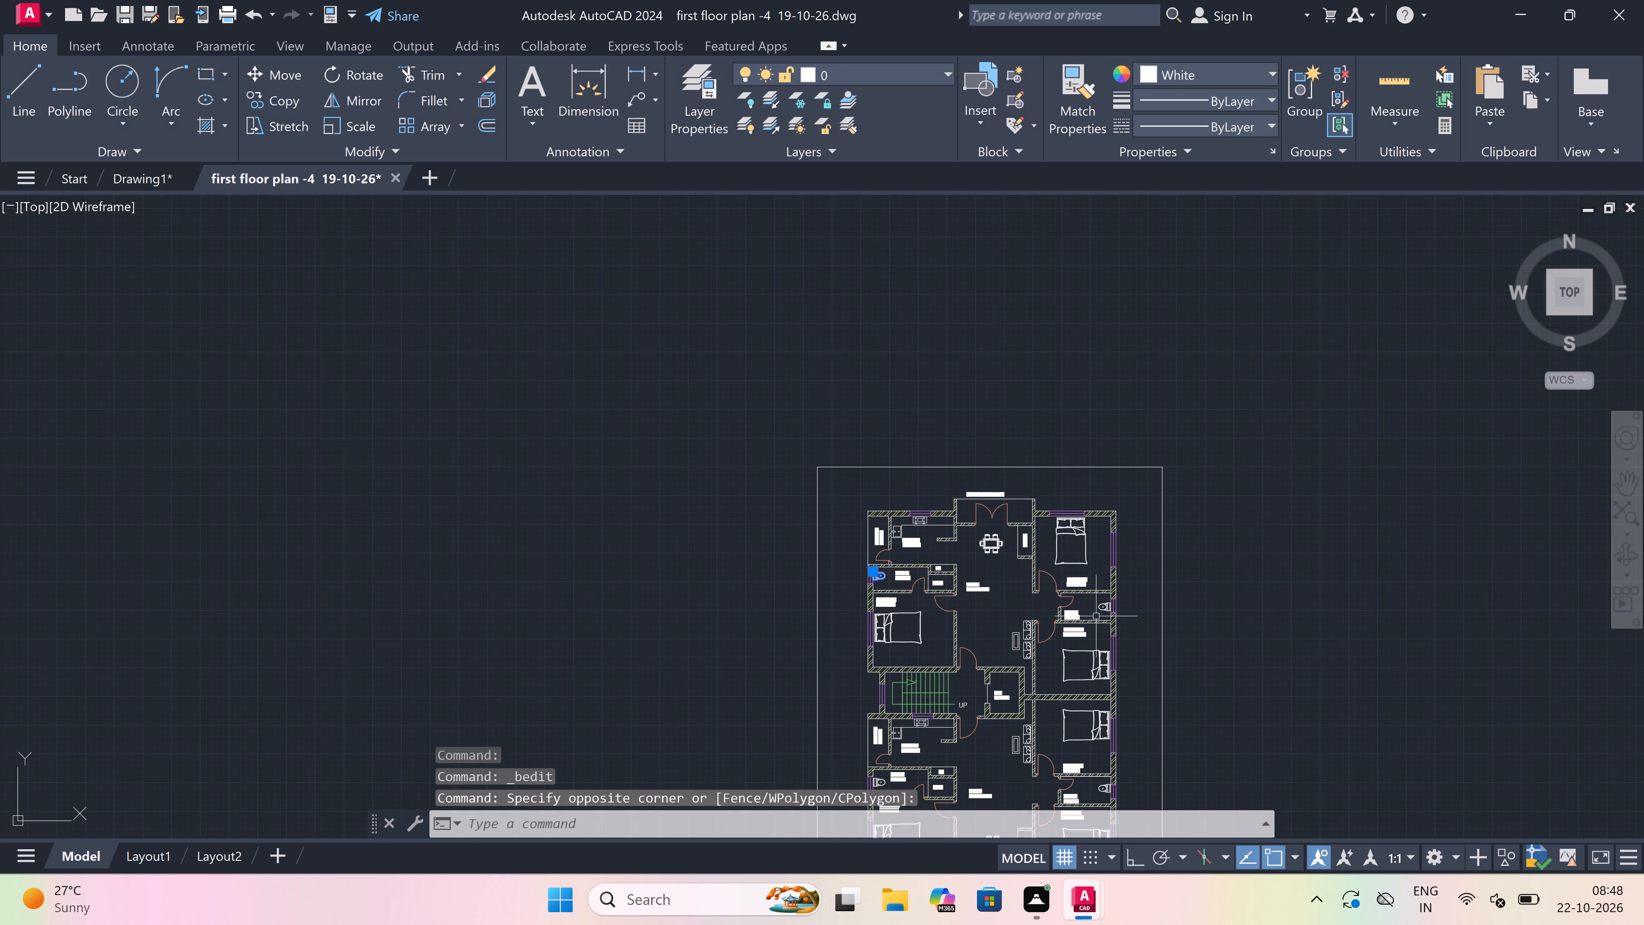
{"action": "scroll", "coordinate": [1117, 642], "scroll_direction": "up", "scroll_amount": 3}
{"action": "scroll", "coordinate": [1056, 443], "scroll_direction": "up", "scroll_amount": 1}
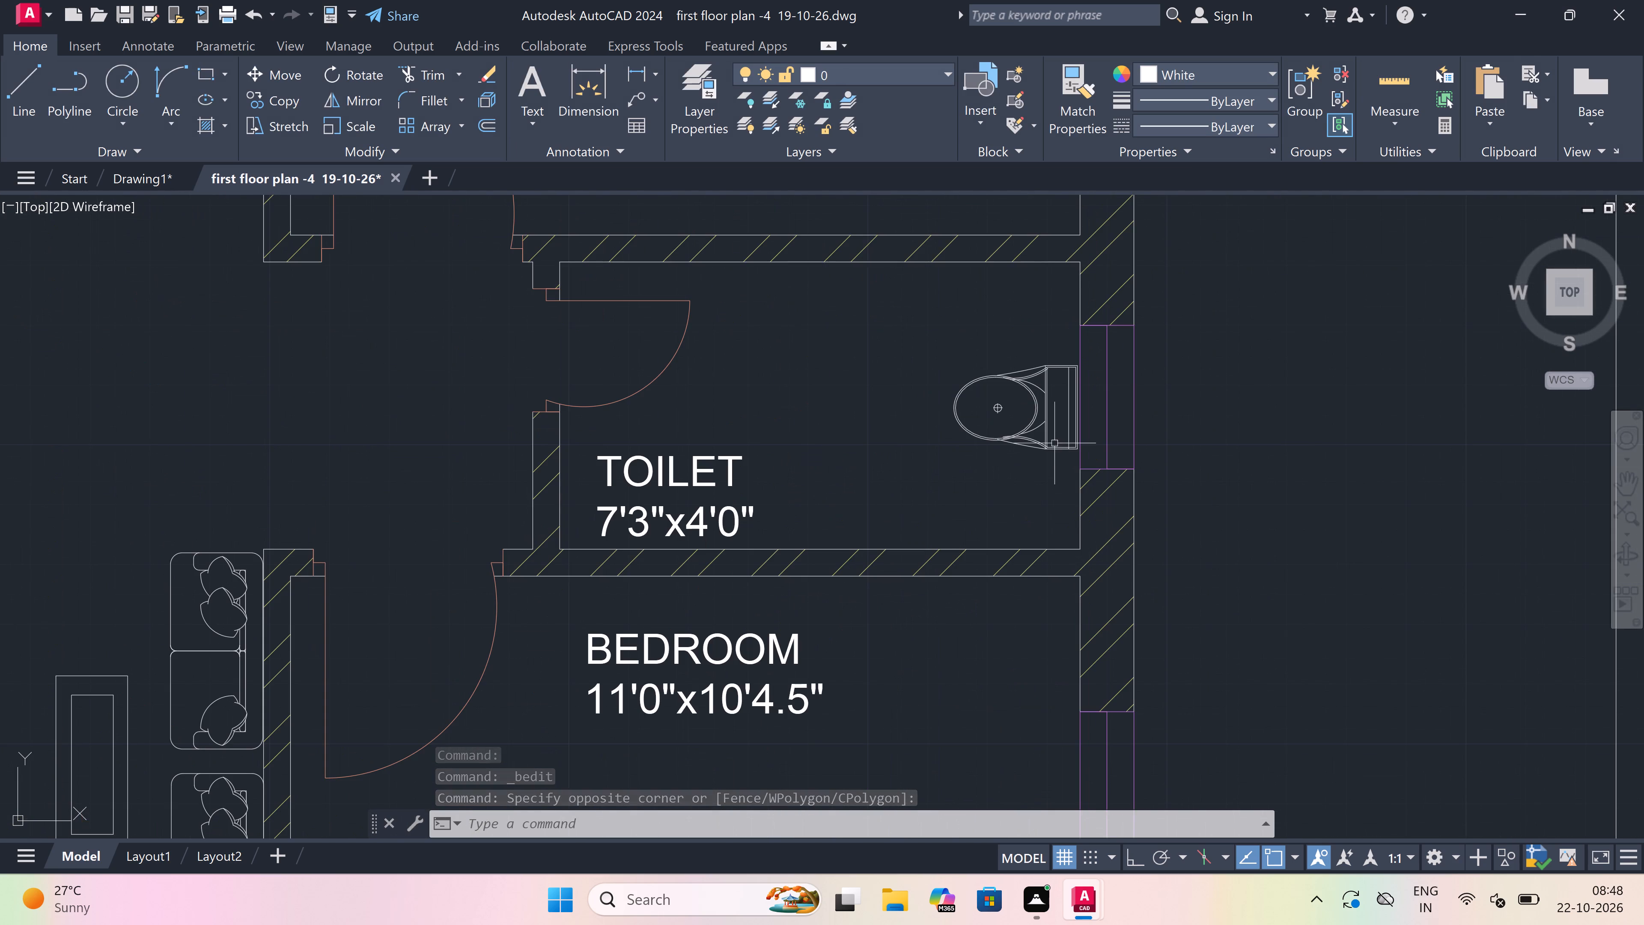
{"action": "left_click", "coordinate": [1054, 442]}
{"action": "left_click", "coordinate": [985, 472]}
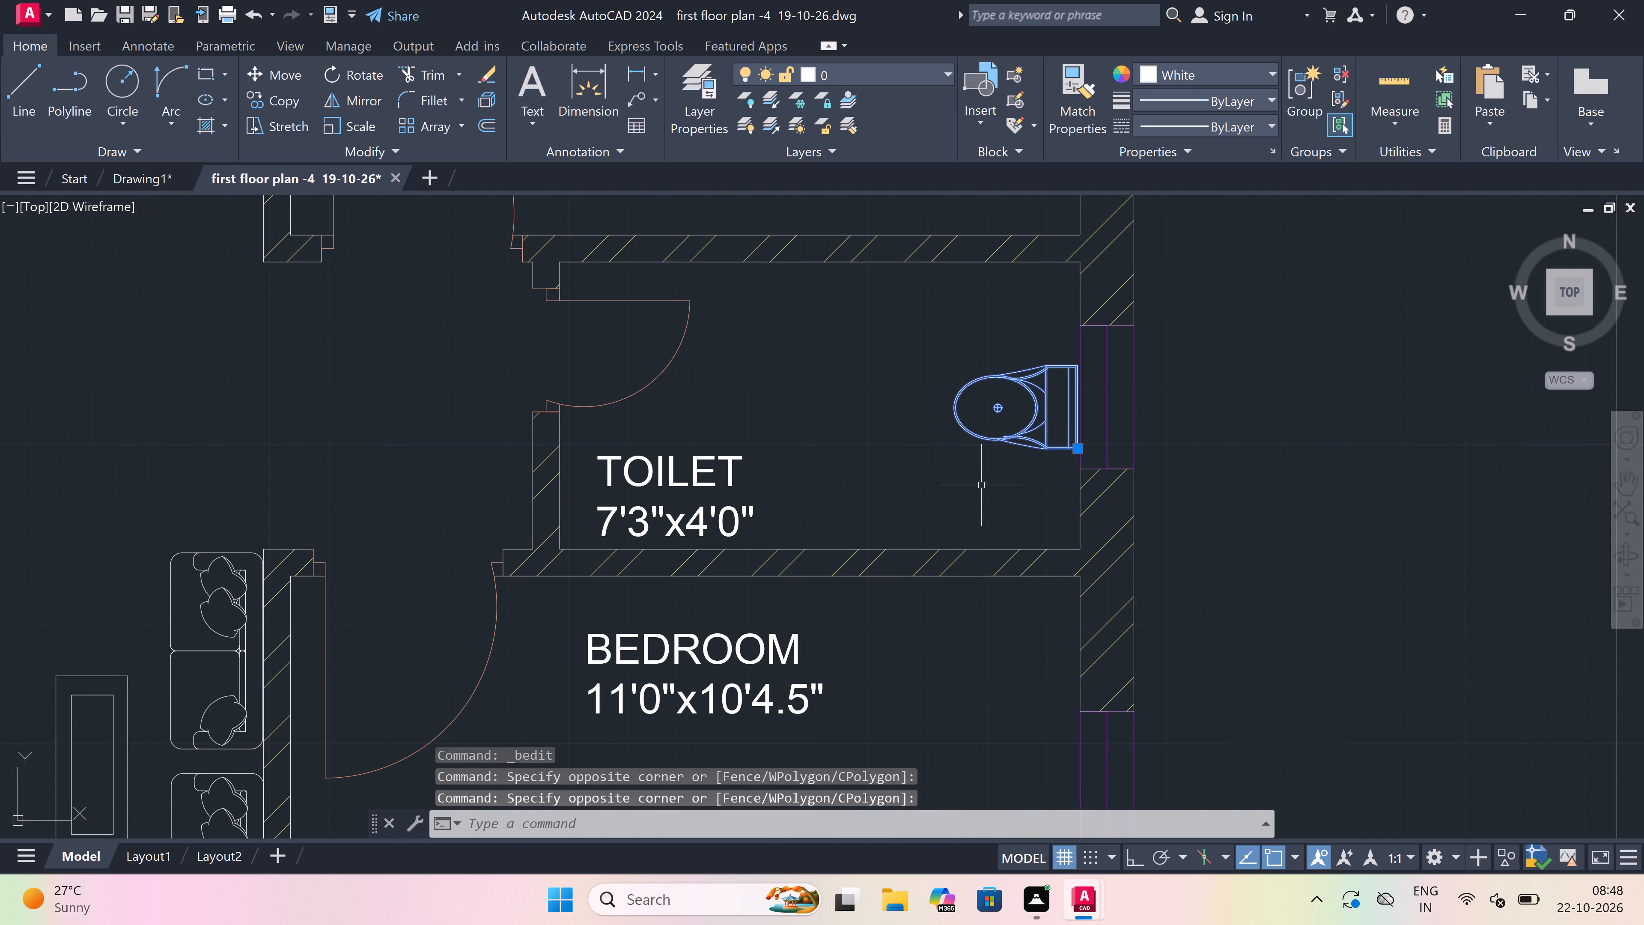
{"action": "key", "text": "ctrl+c"}
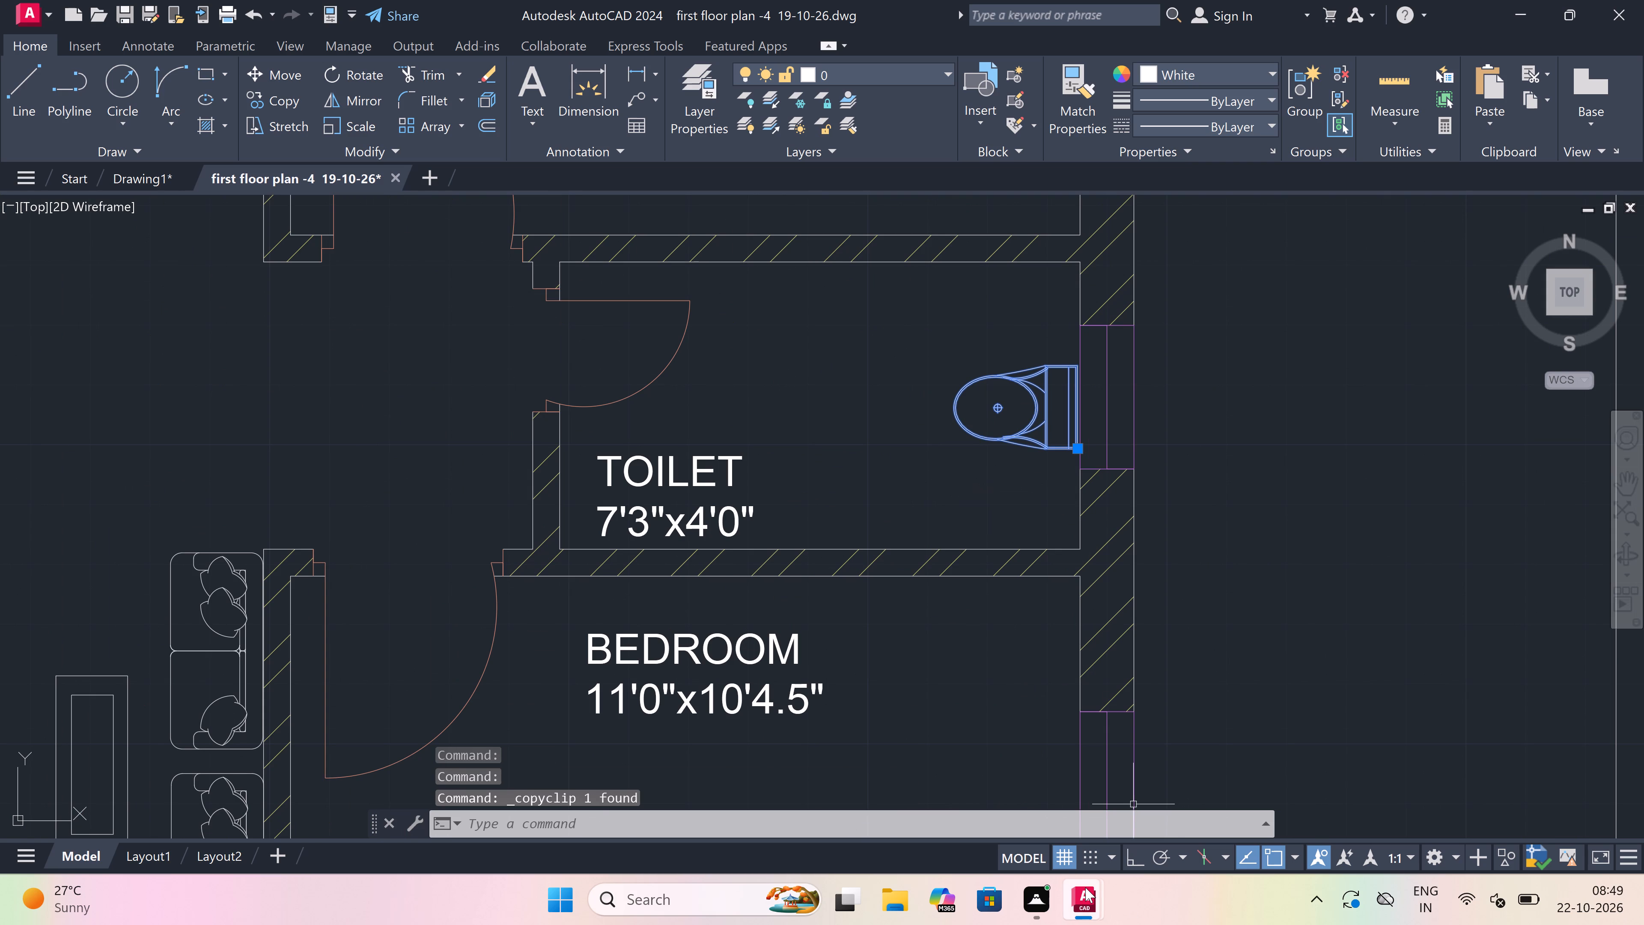
{"action": "left_click", "coordinate": [974, 783]}
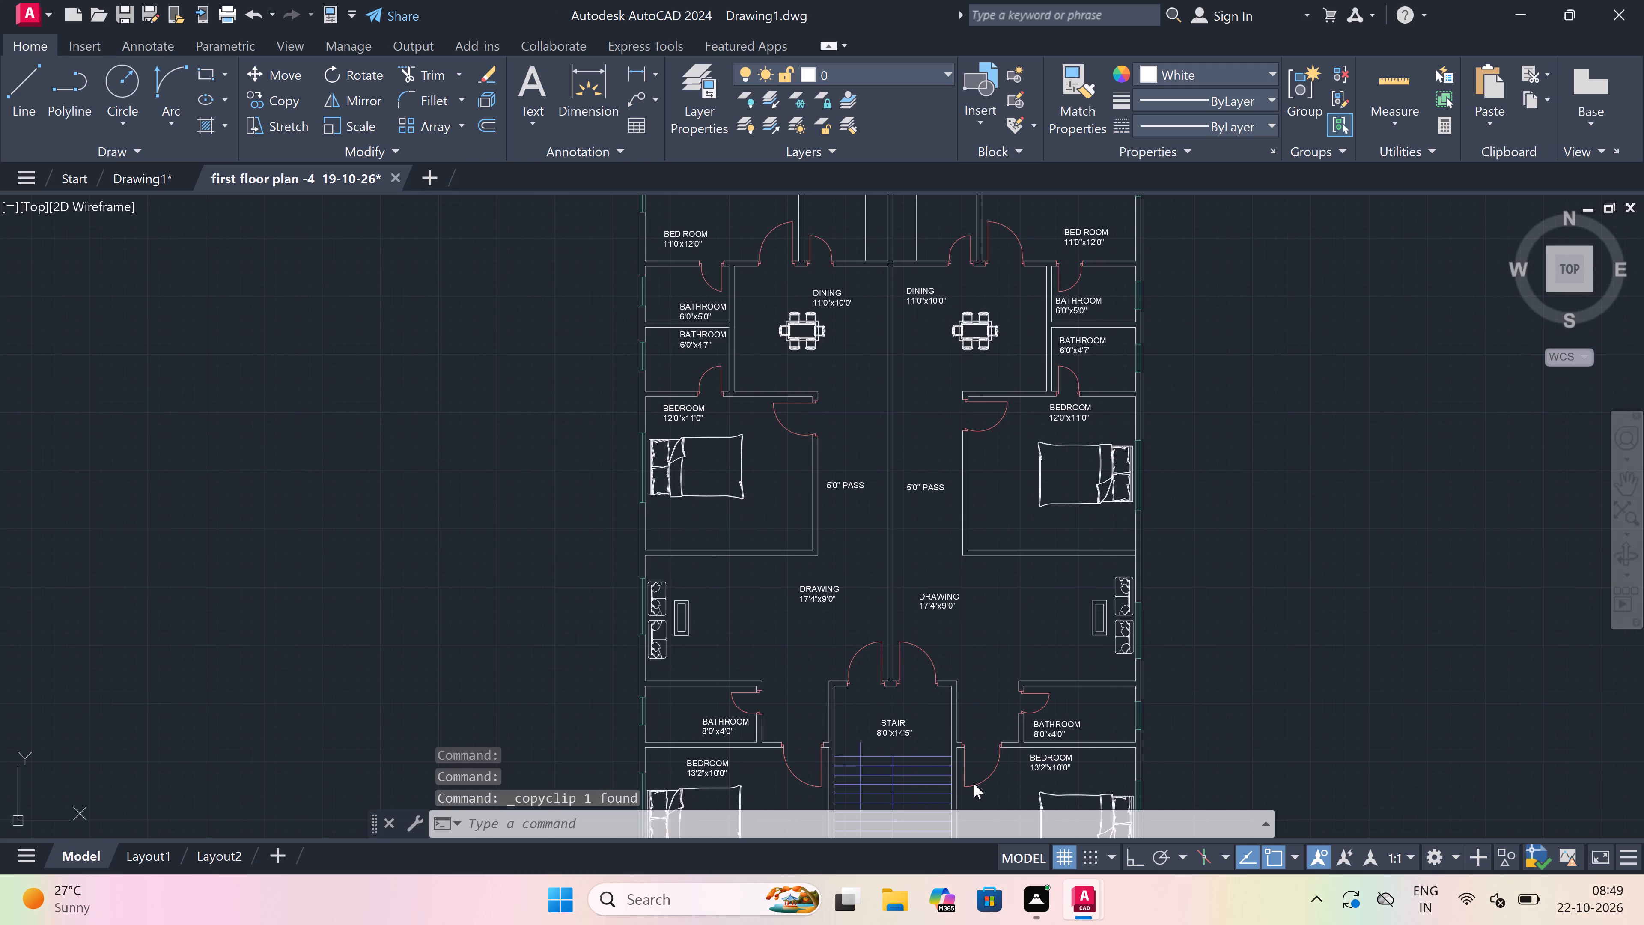
{"action": "key", "text": "ctrl+v"}
{"action": "left_click", "coordinate": [974, 783], "text": "ctrl"}
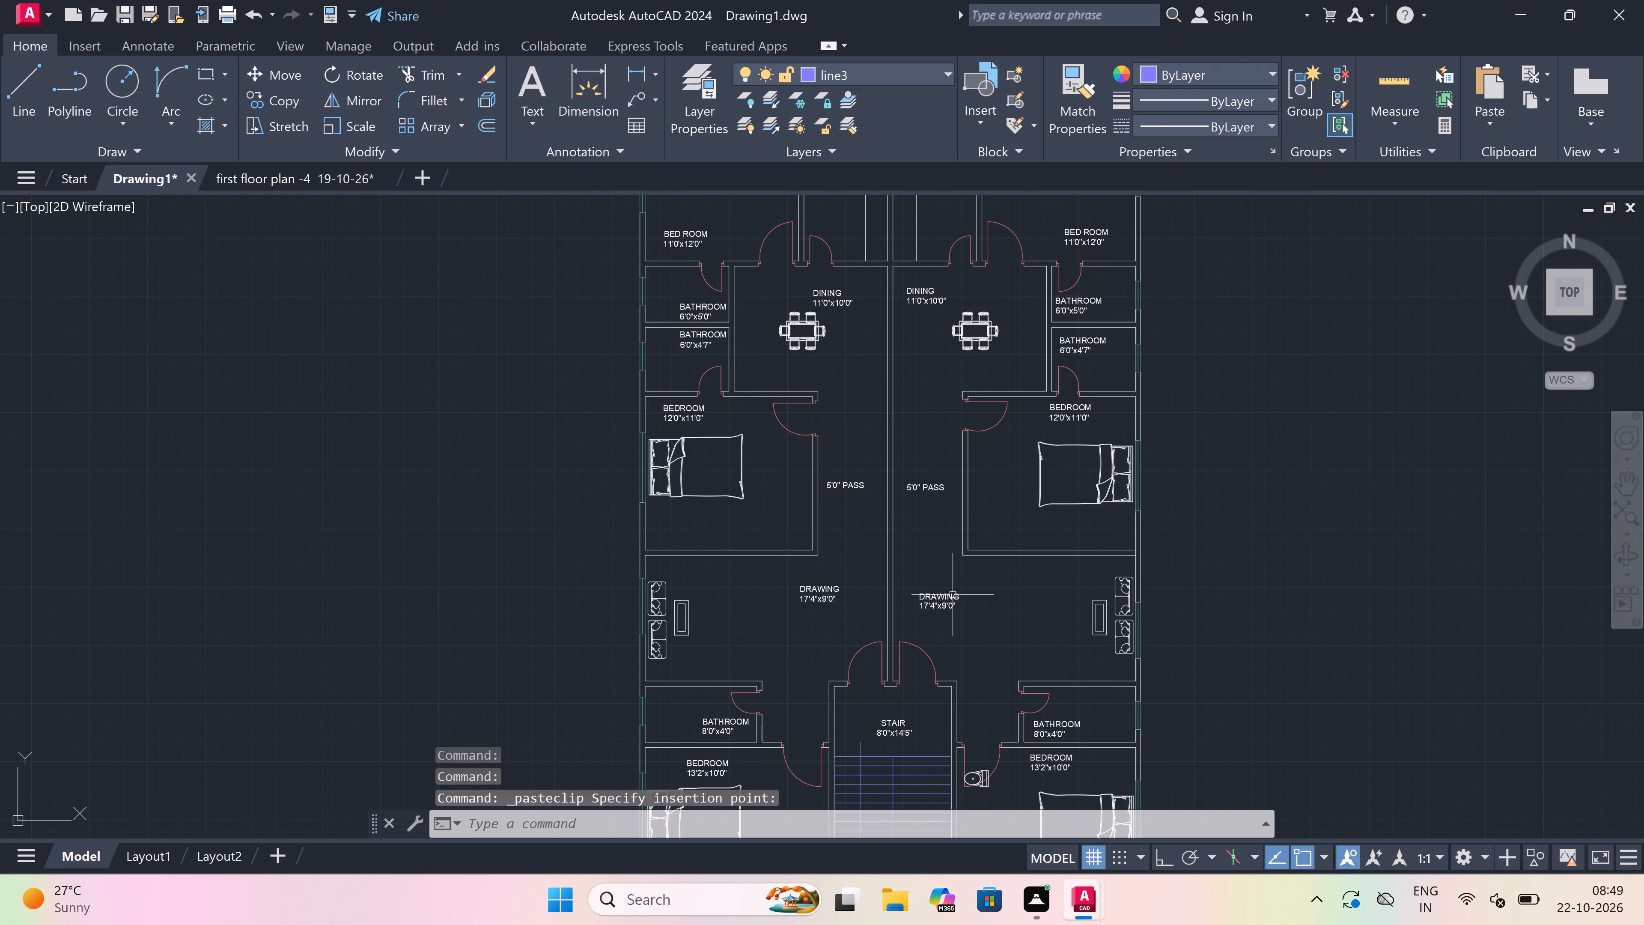
Move the pasted toilet into the right unit's BATHROOM 8'0"x4'0", with its tank close to the outer-wall window.
{"action": "scroll", "coordinate": [924, 576], "scroll_direction": "down", "scroll_amount": 3}
{"action": "scroll", "coordinate": [922, 635], "scroll_direction": "up", "scroll_amount": 4}
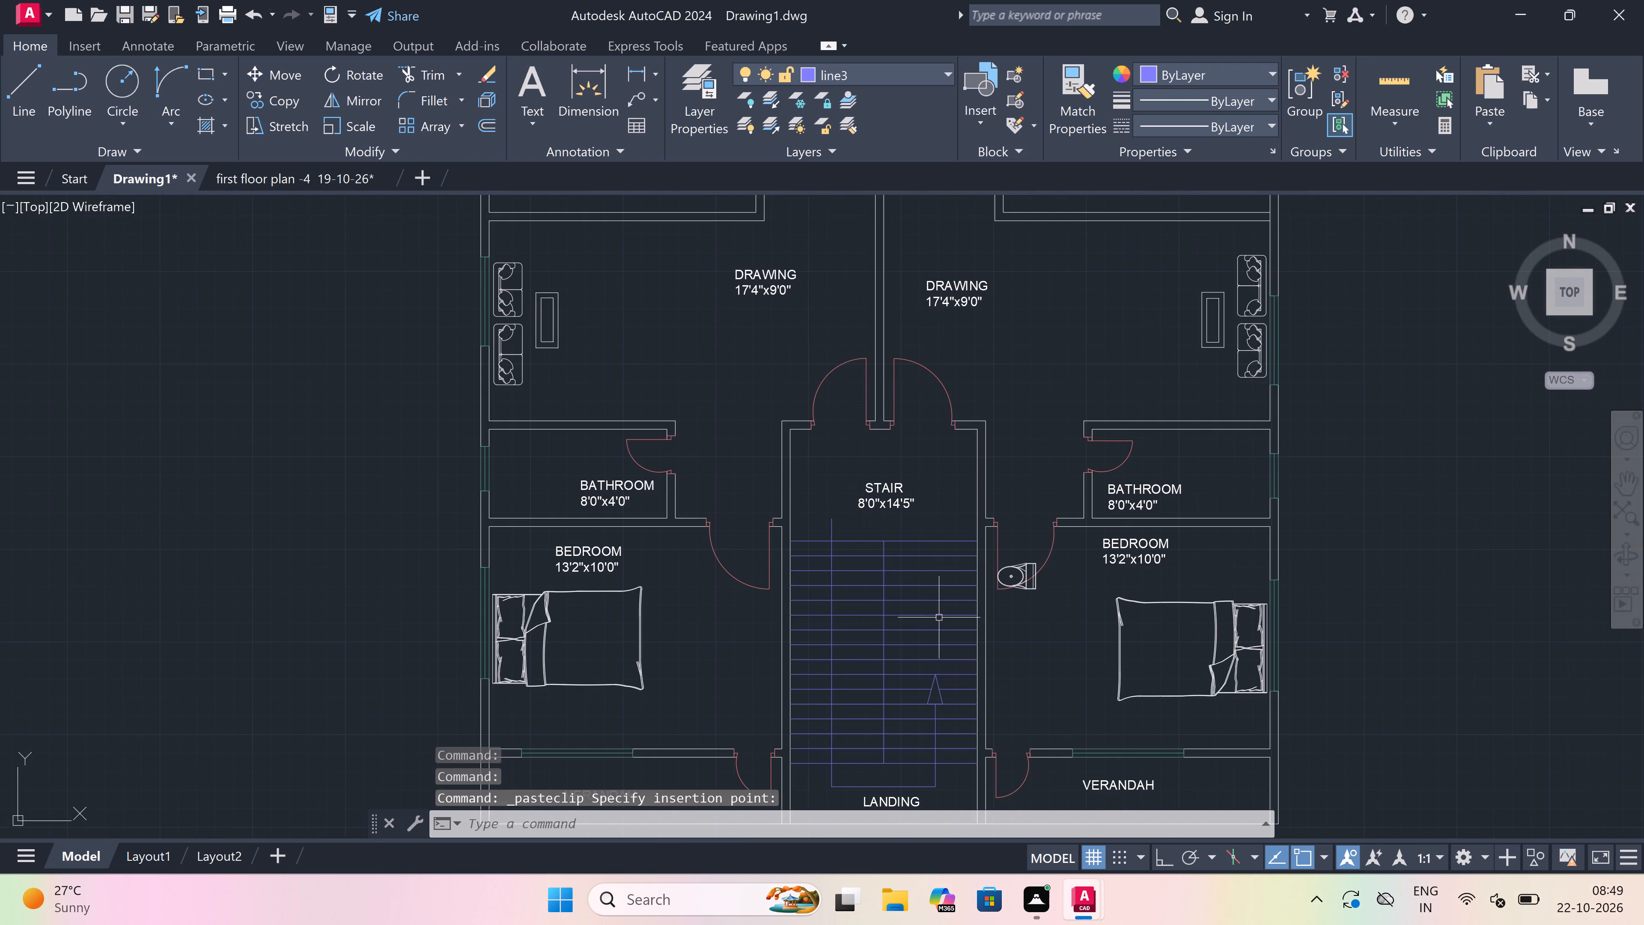
{"action": "scroll", "coordinate": [1033, 567], "scroll_direction": "up", "scroll_amount": 3}
{"action": "left_click", "coordinate": [1008, 573]}
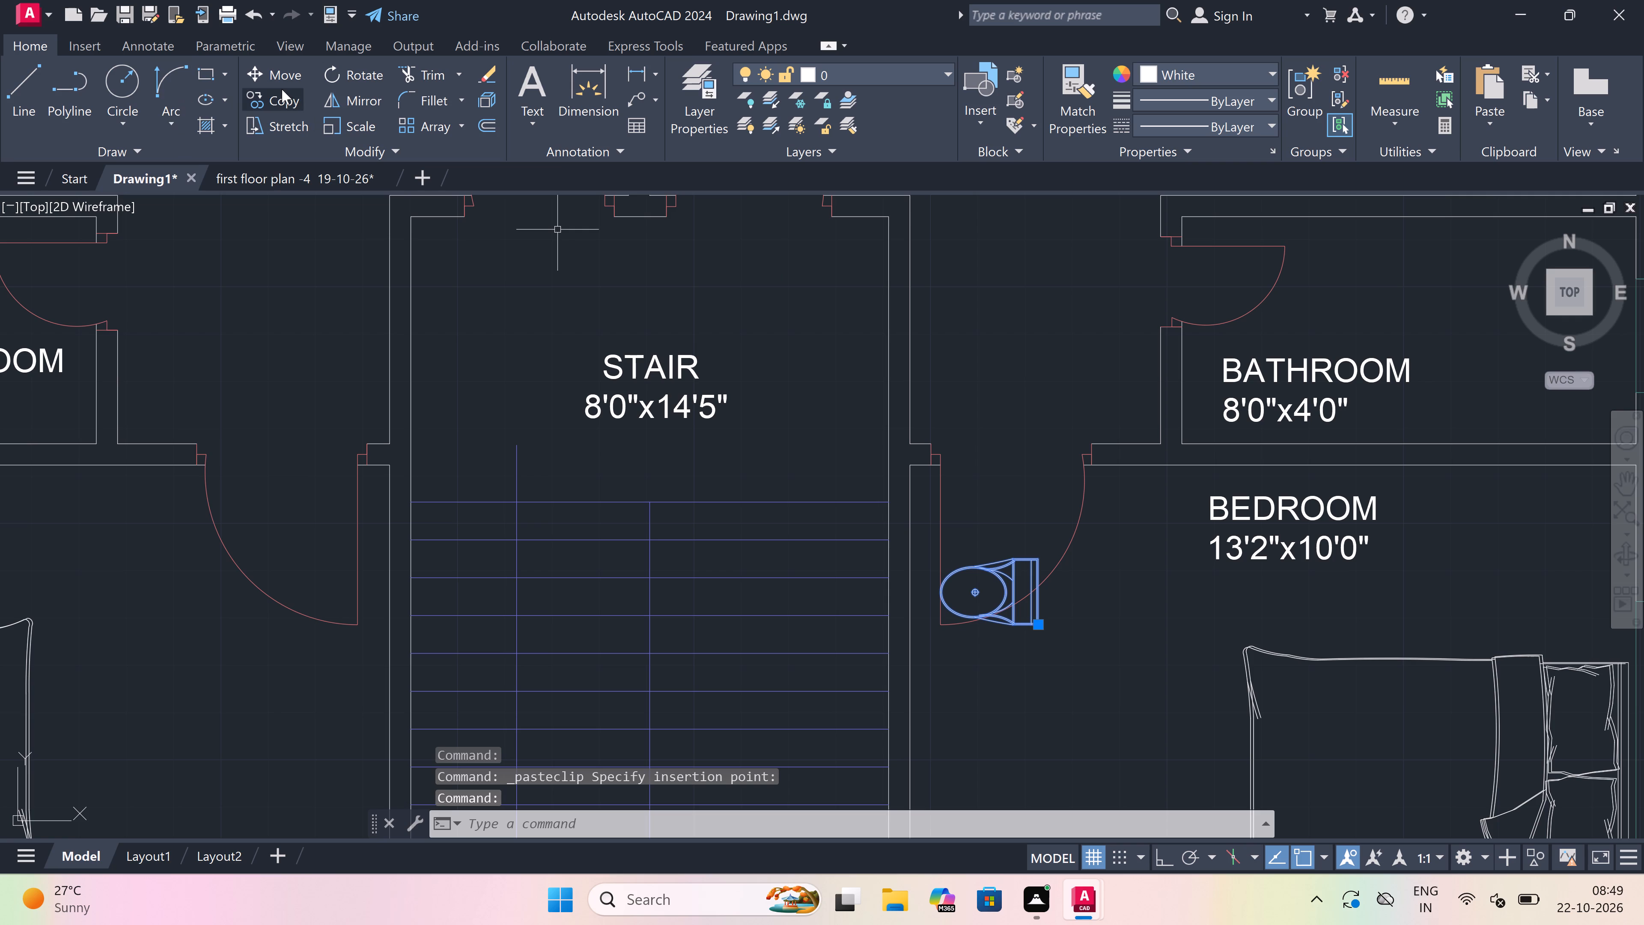
{"action": "left_click", "coordinate": [283, 72]}
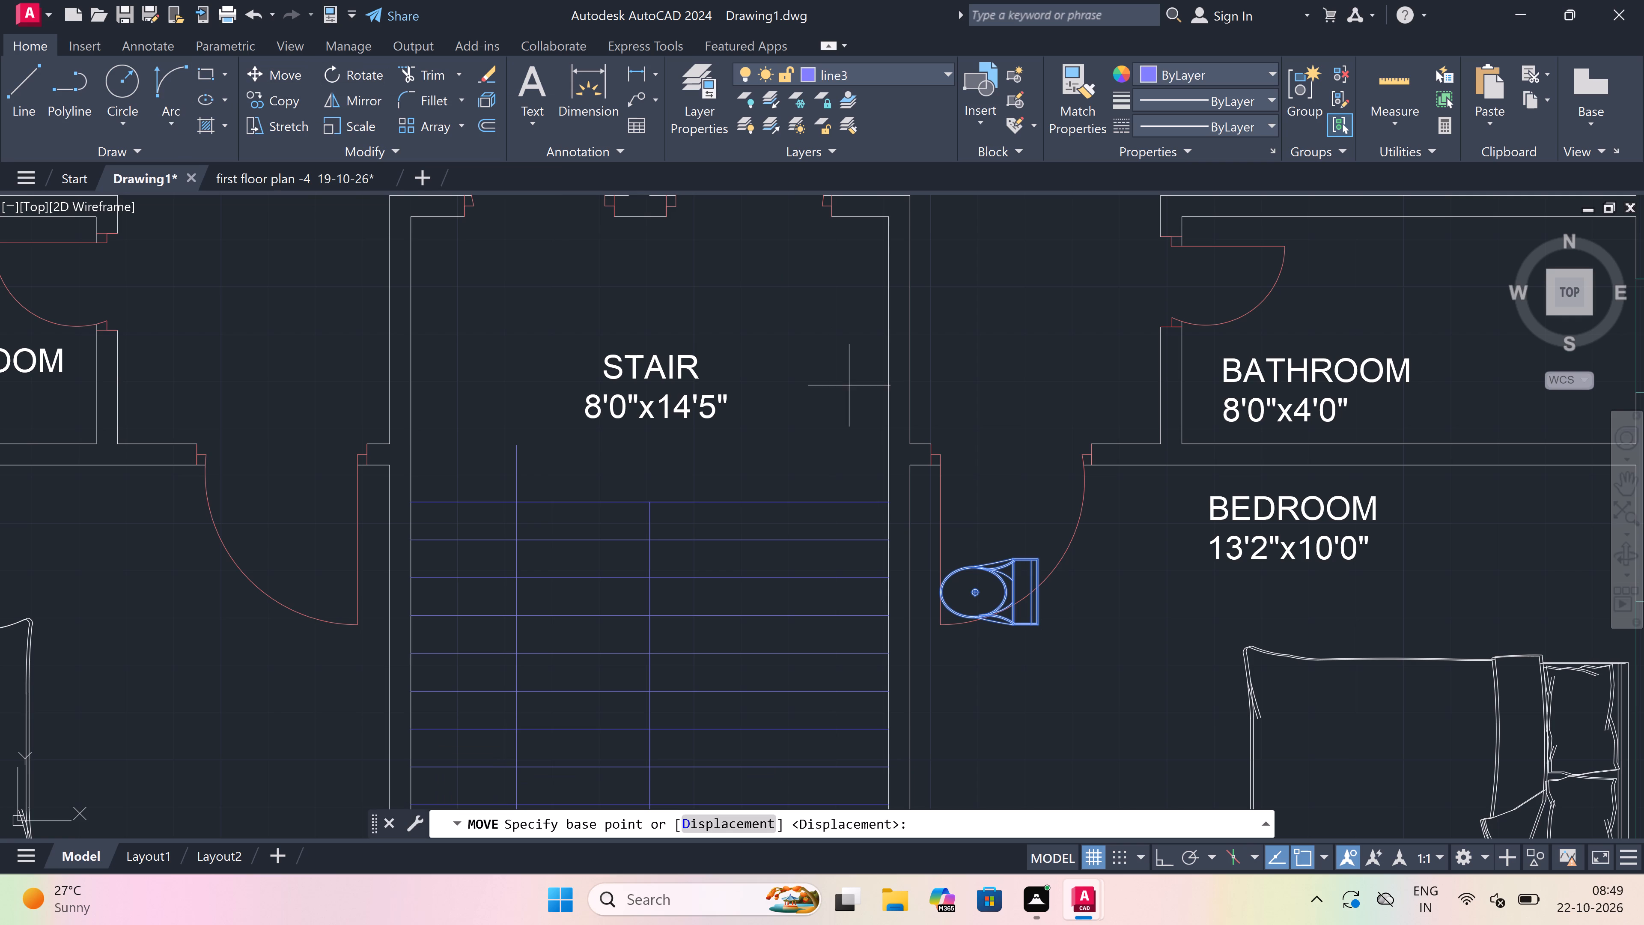
{"action": "left_click", "coordinate": [1040, 579]}
{"action": "scroll", "coordinate": [715, 571], "scroll_direction": "down", "scroll_amount": 3}
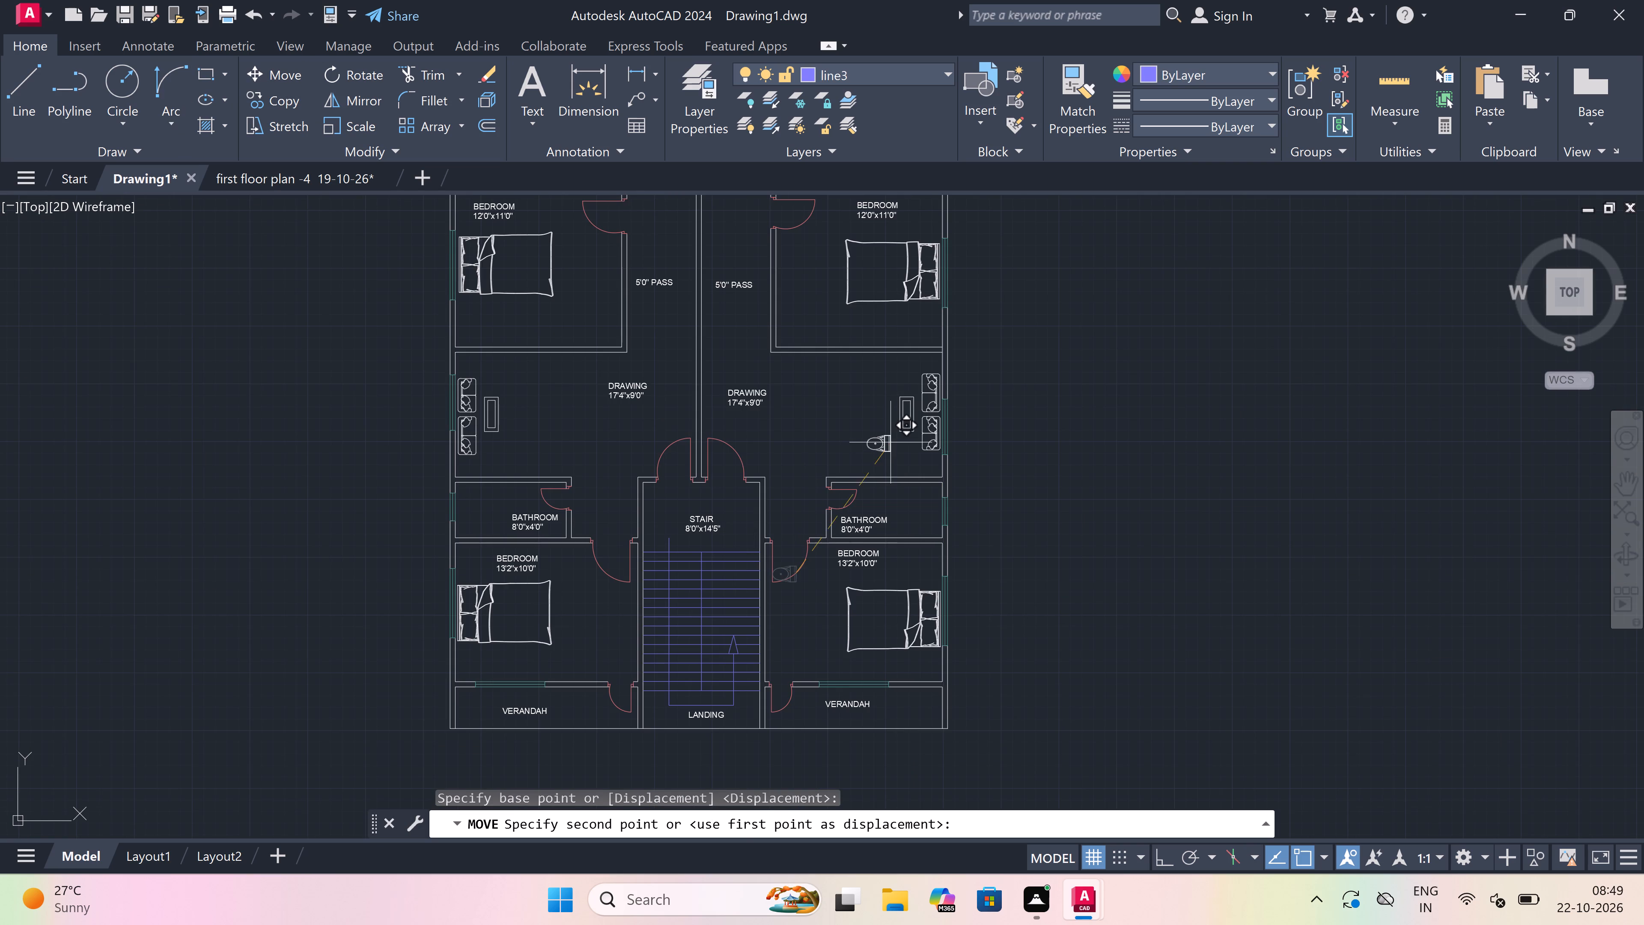
{"action": "scroll", "coordinate": [899, 496], "scroll_direction": "up", "scroll_amount": 3}
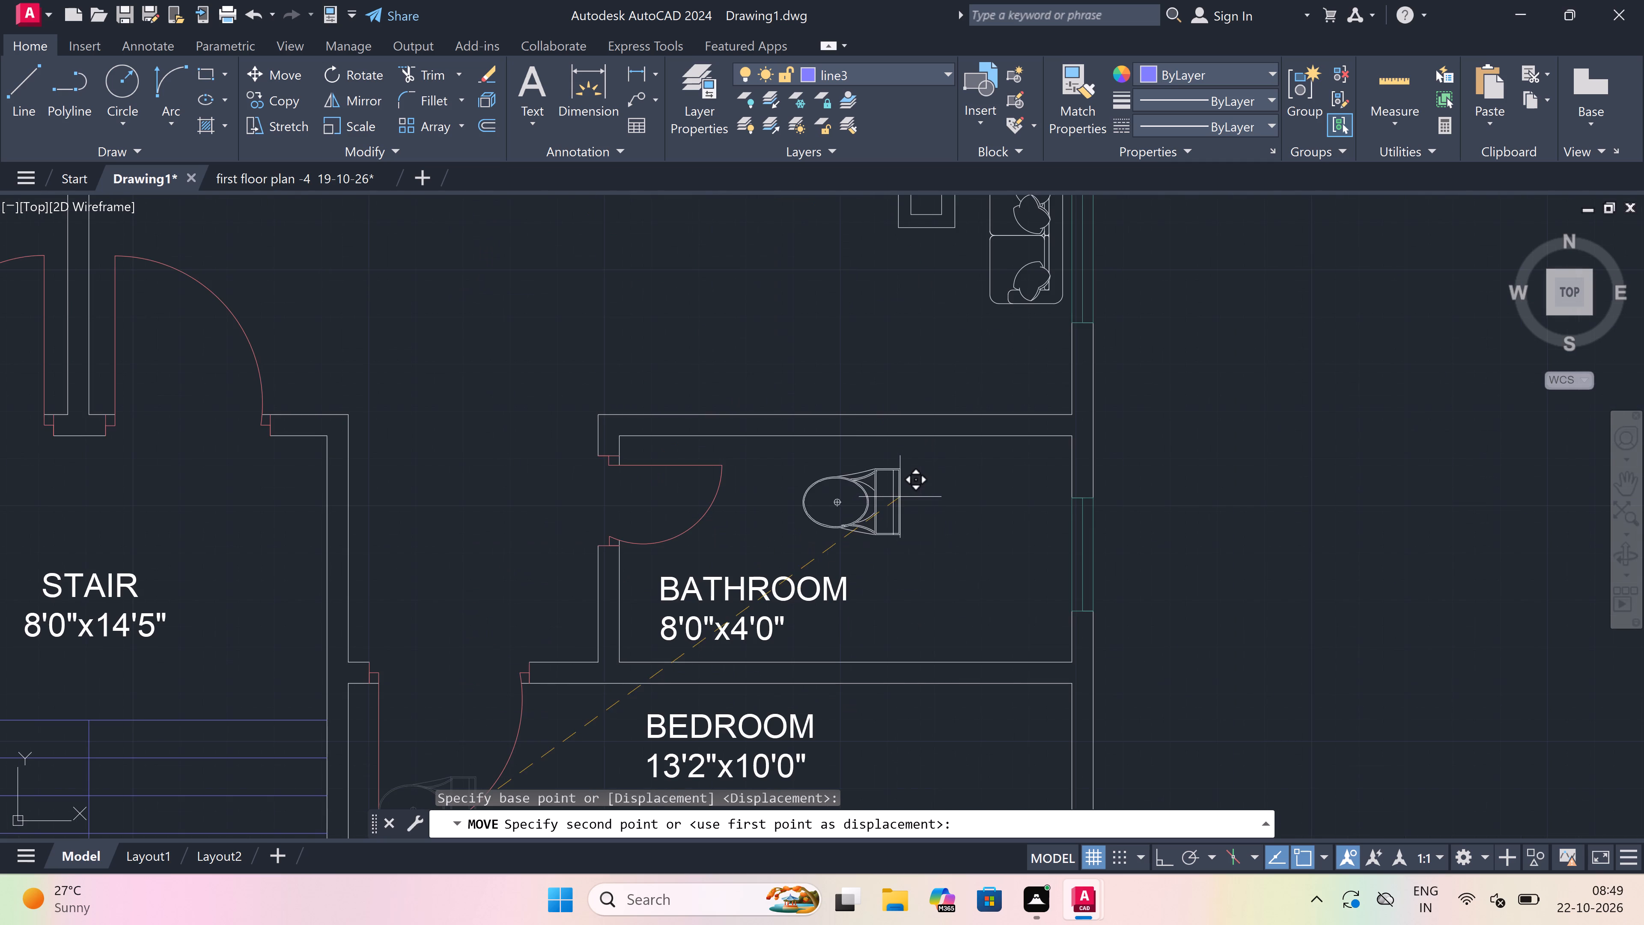
{"action": "scroll", "coordinate": [1065, 528], "scroll_direction": "up", "scroll_amount": 3}
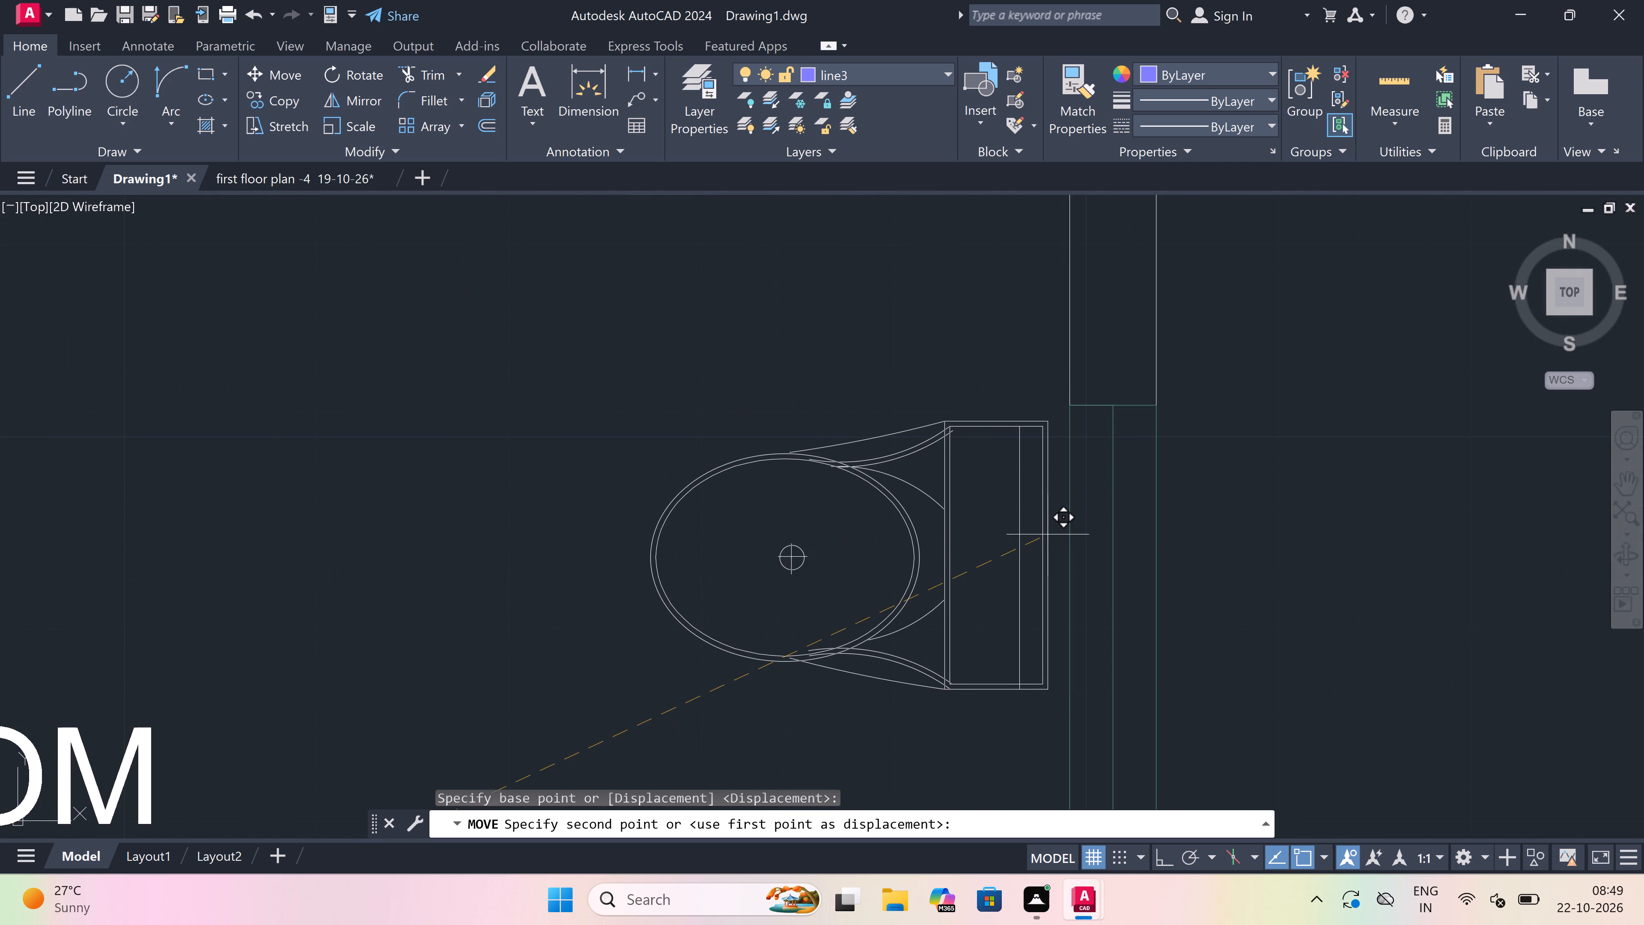
{"action": "left_click", "coordinate": [1054, 534]}
Copy the toilet from BATHROOM 8'0"x4'0" into the right unit's BATHROOM 6'0"x5'0", beside the outer-wall window.
{"action": "left_click", "coordinate": [1022, 498]}
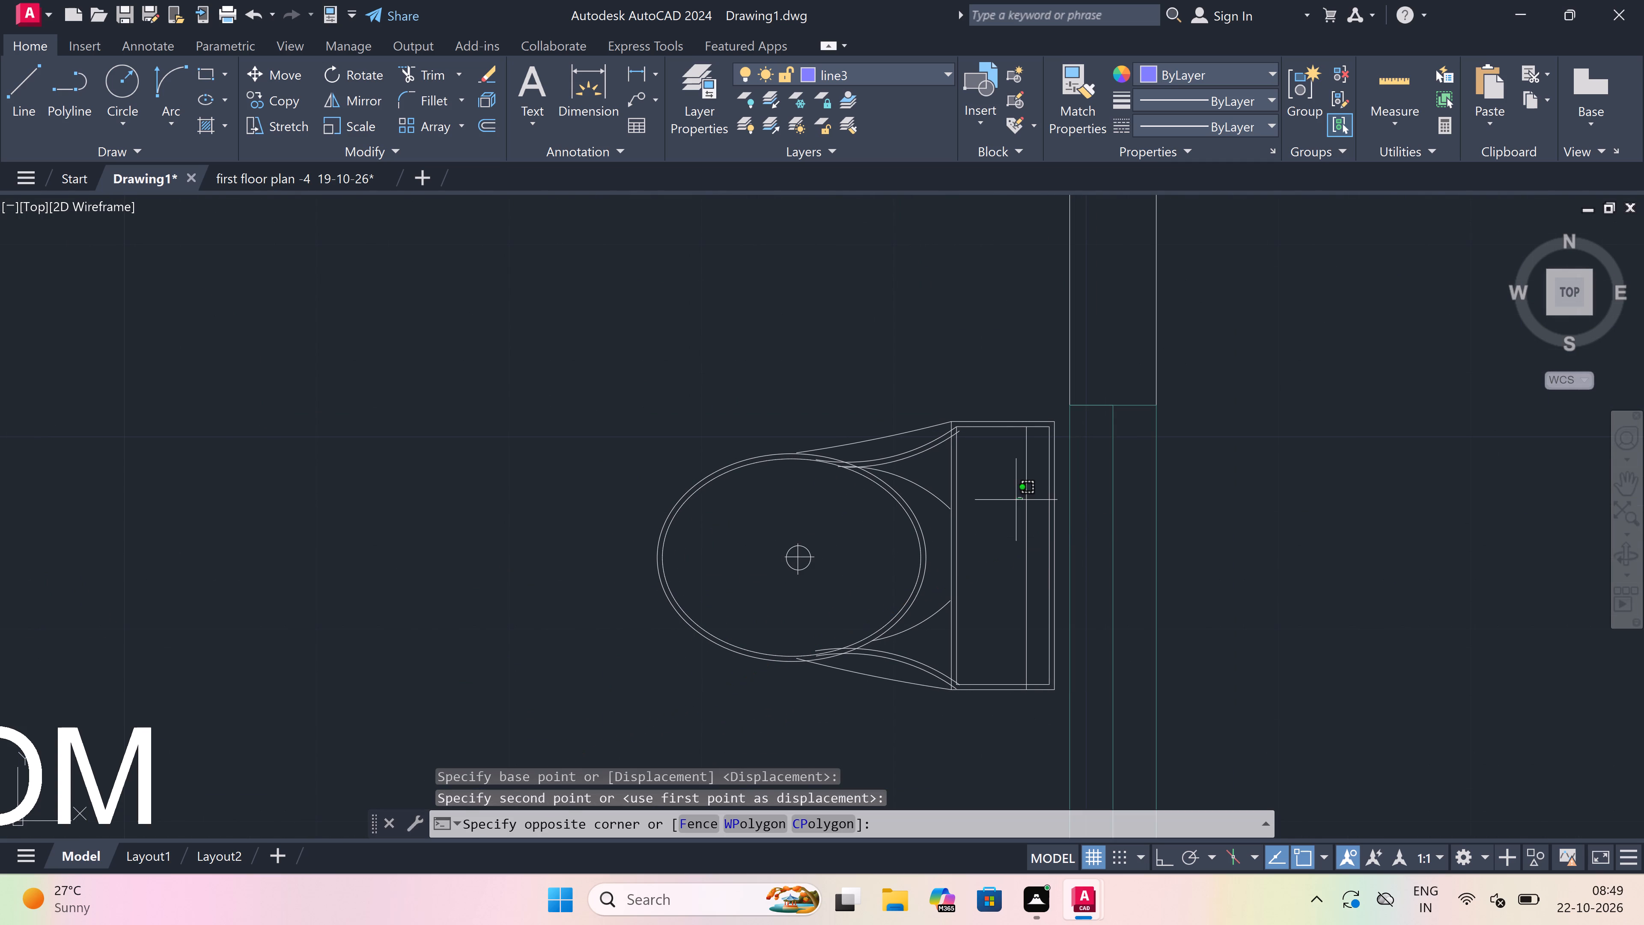
{"action": "double_click", "coordinate": [755, 587]}
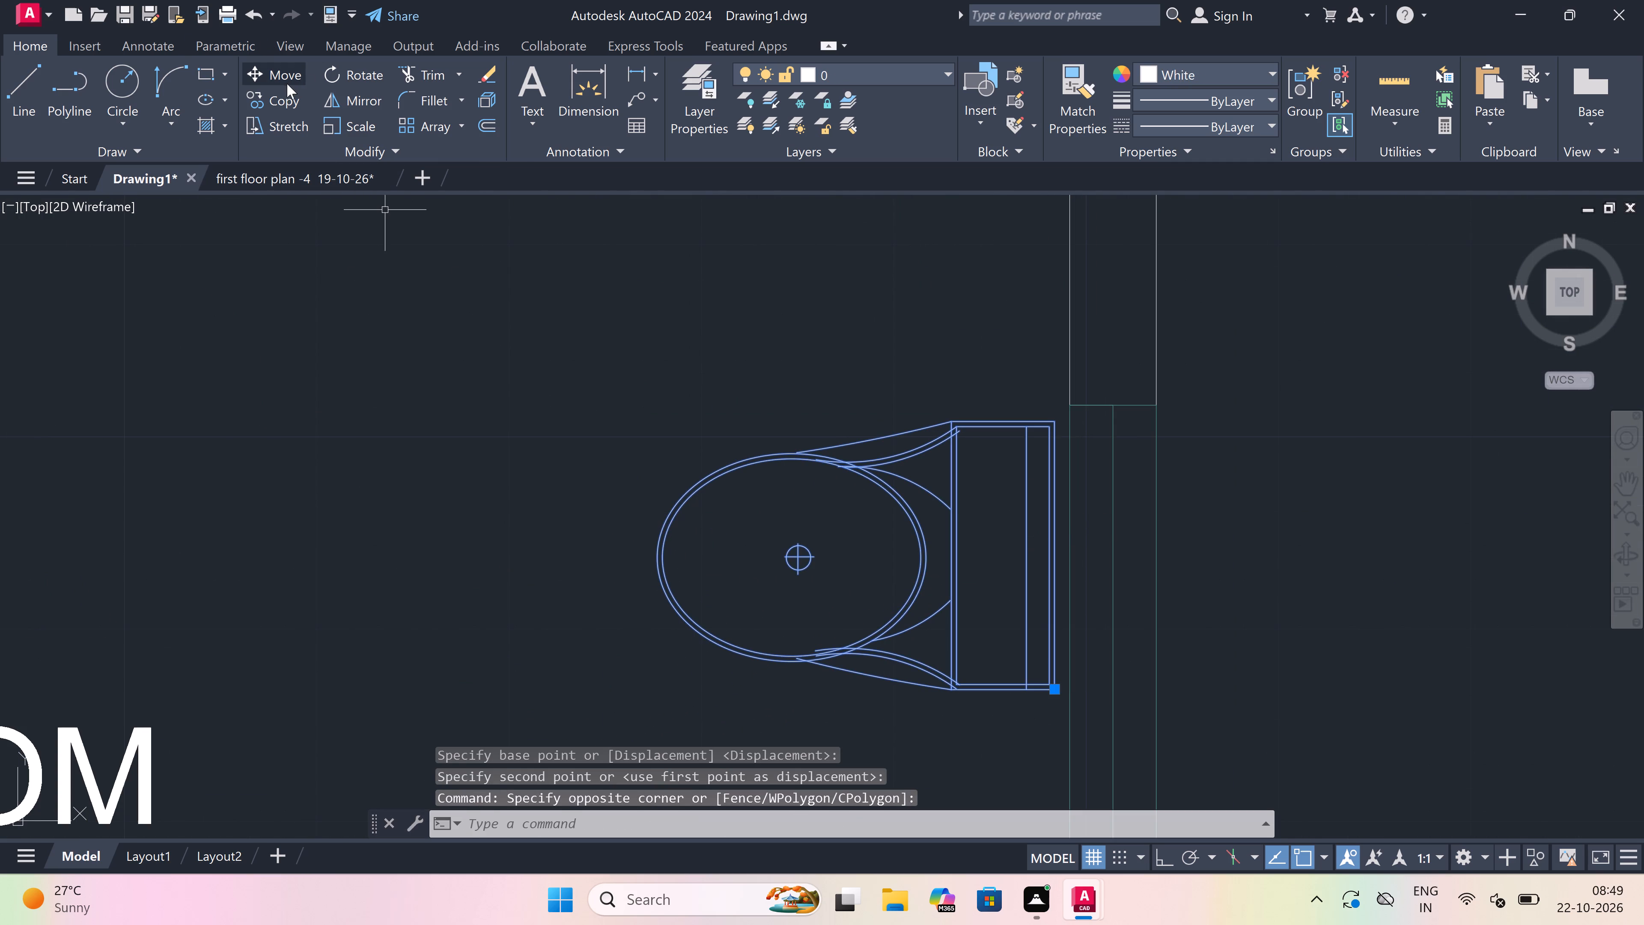
{"action": "left_click", "coordinate": [278, 97]}
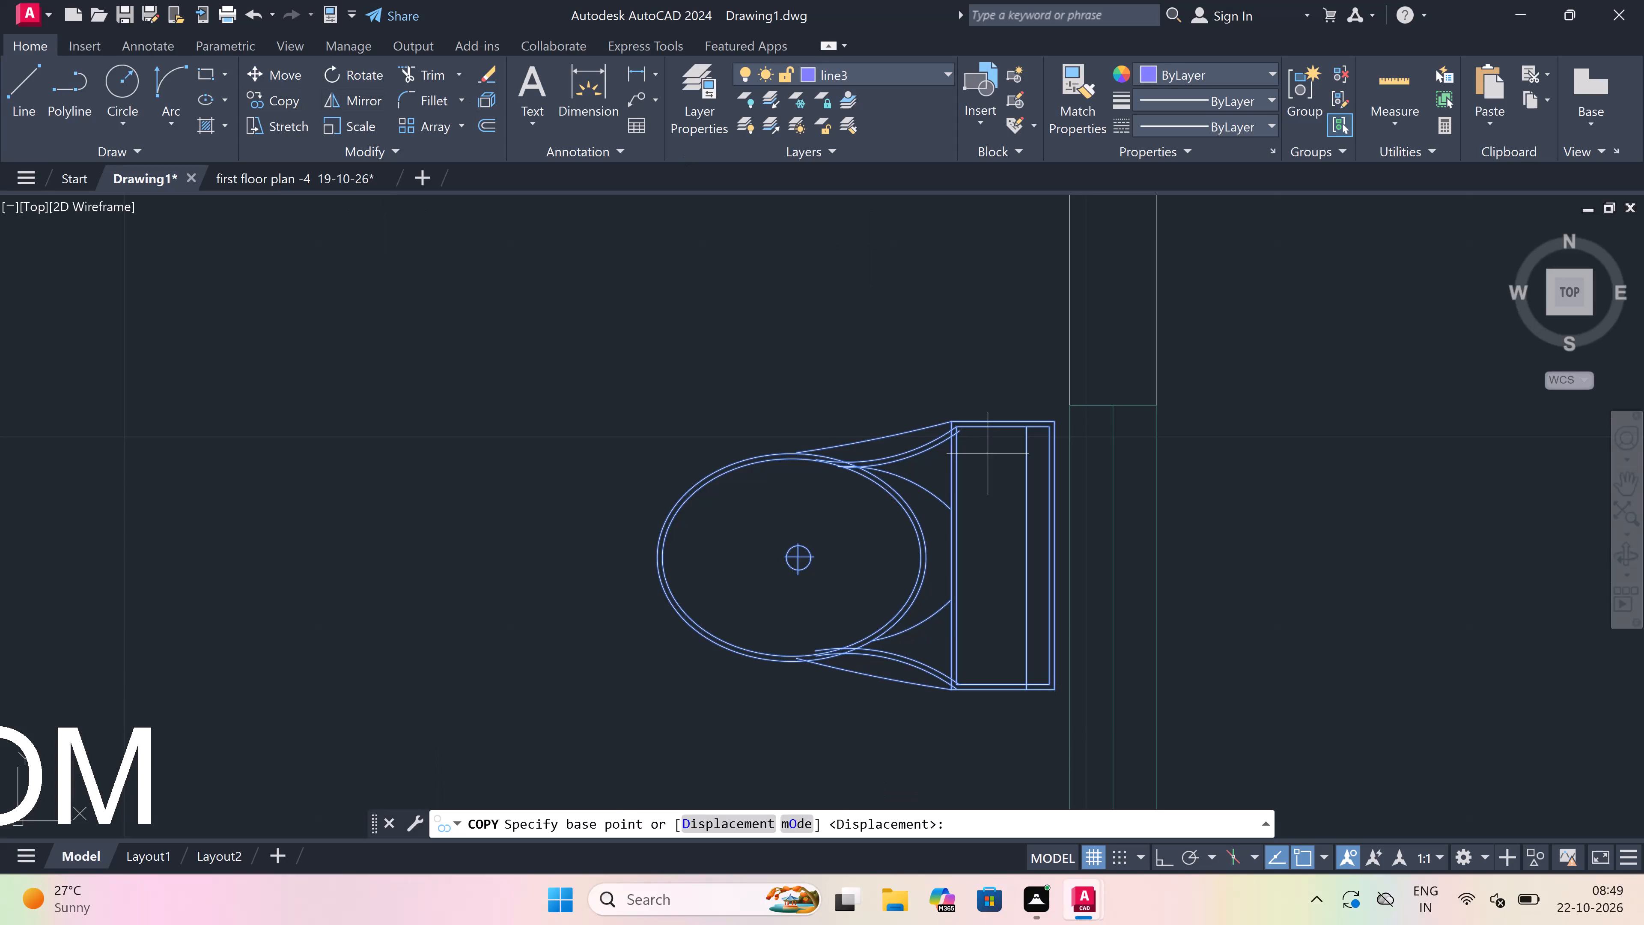
{"action": "left_click", "coordinate": [983, 463]}
{"action": "scroll", "coordinate": [917, 426], "scroll_direction": "down", "scroll_amount": 4}
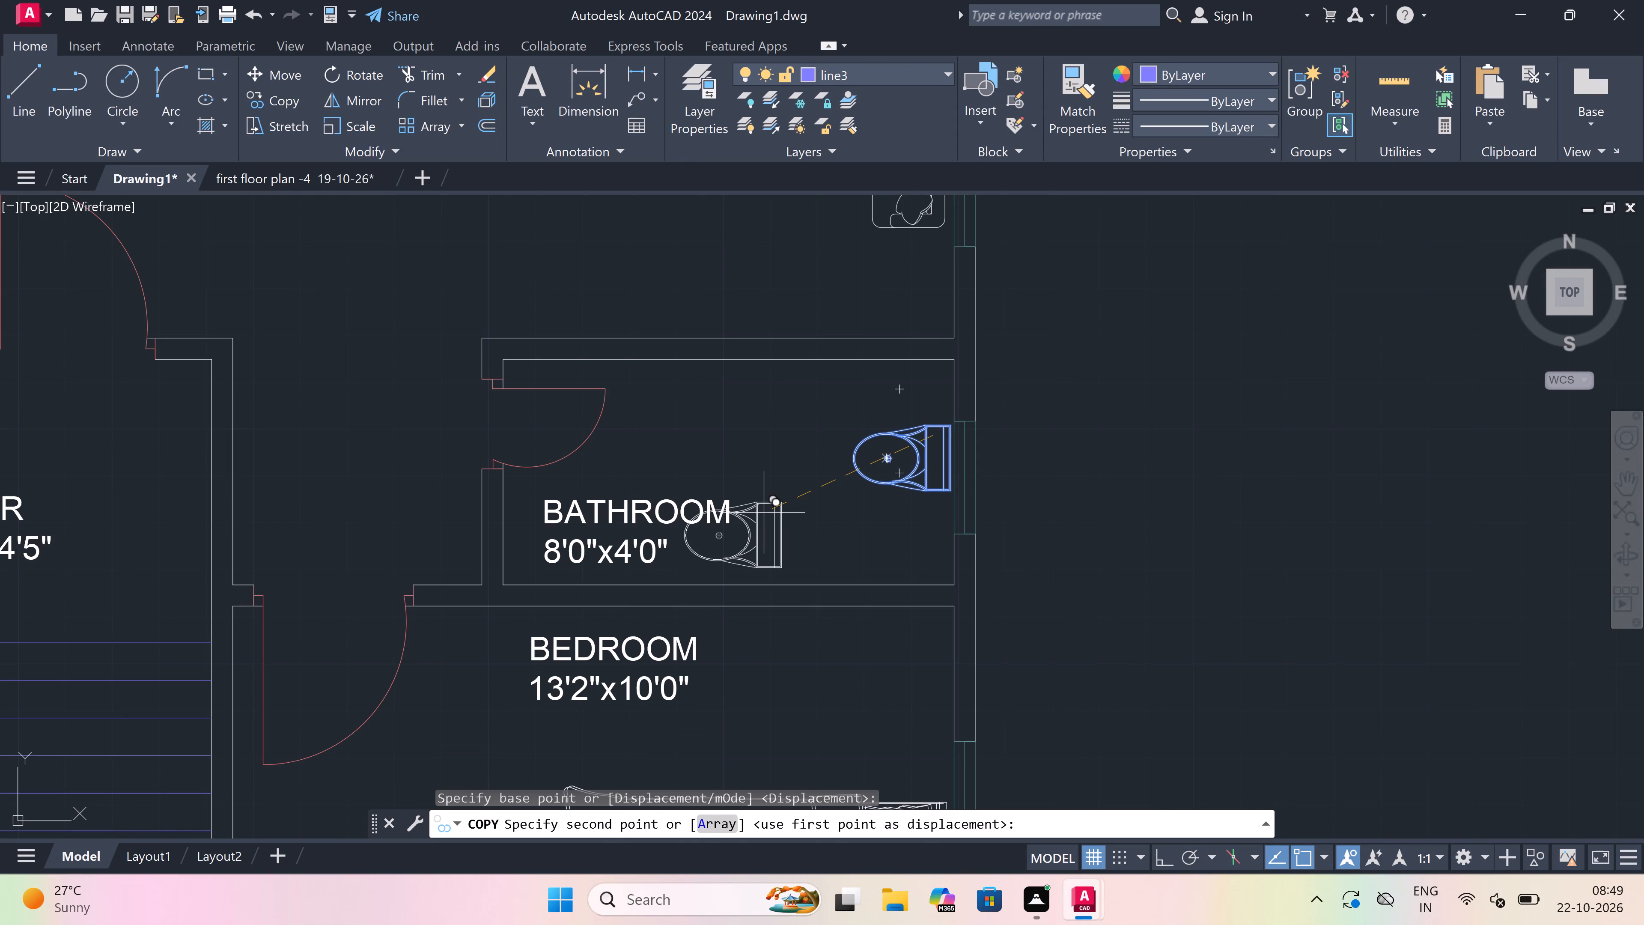
{"action": "scroll", "coordinate": [764, 514], "scroll_direction": "down", "scroll_amount": 2}
{"action": "scroll", "coordinate": [722, 575], "scroll_direction": "down", "scroll_amount": 1}
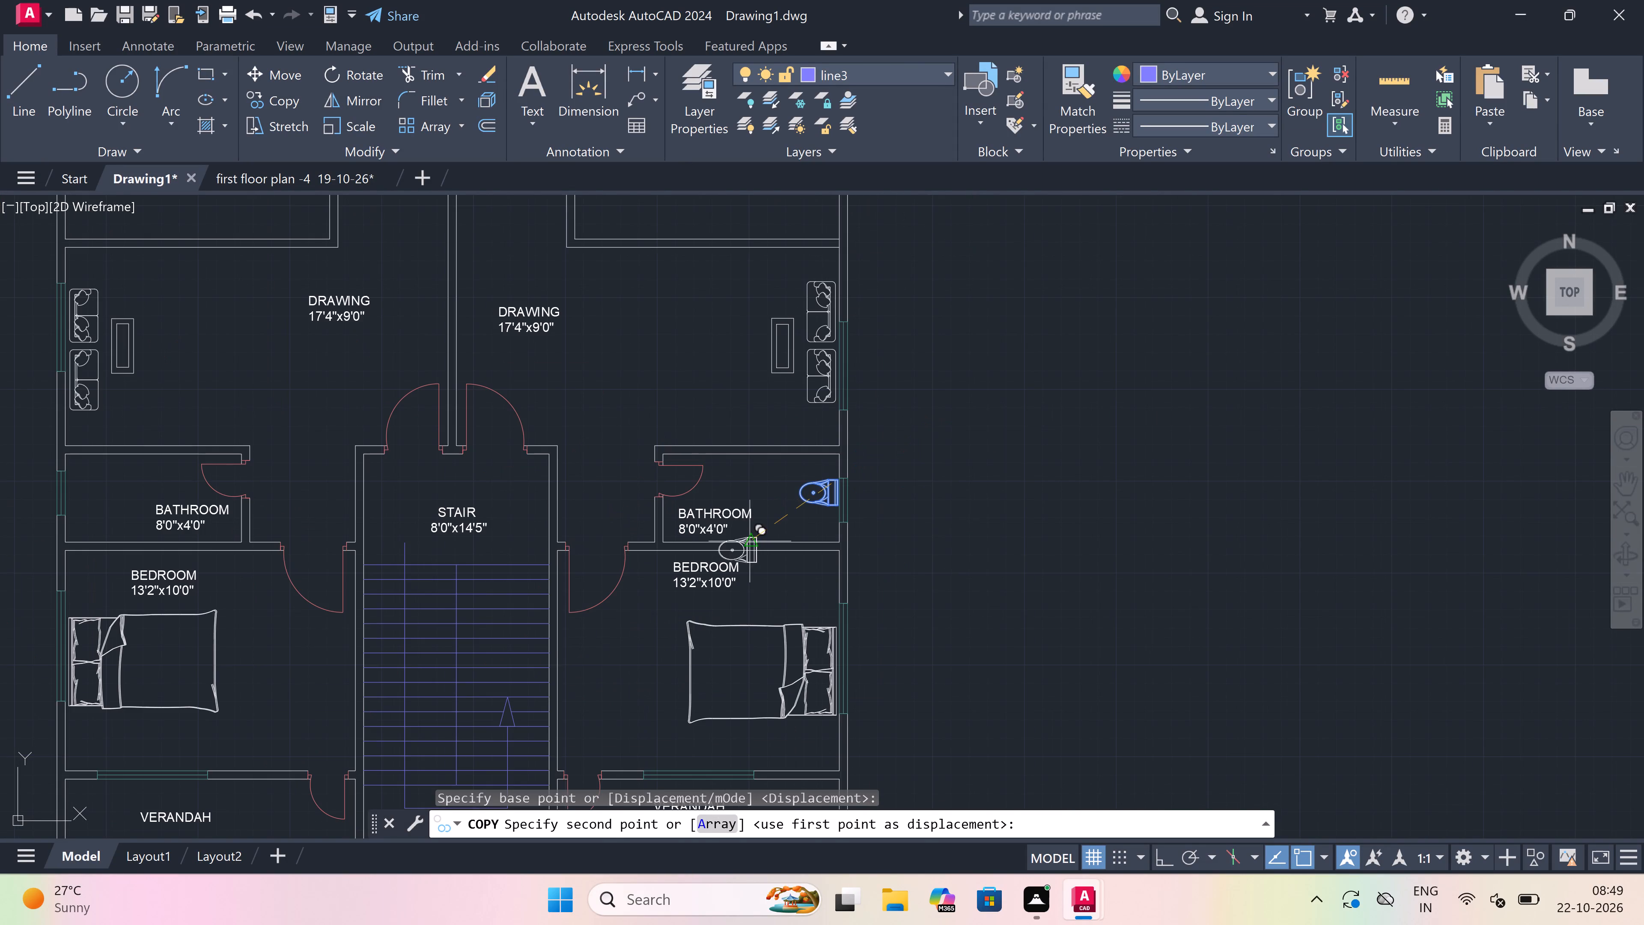
{"action": "scroll", "coordinate": [728, 567], "scroll_direction": "down", "scroll_amount": 1}
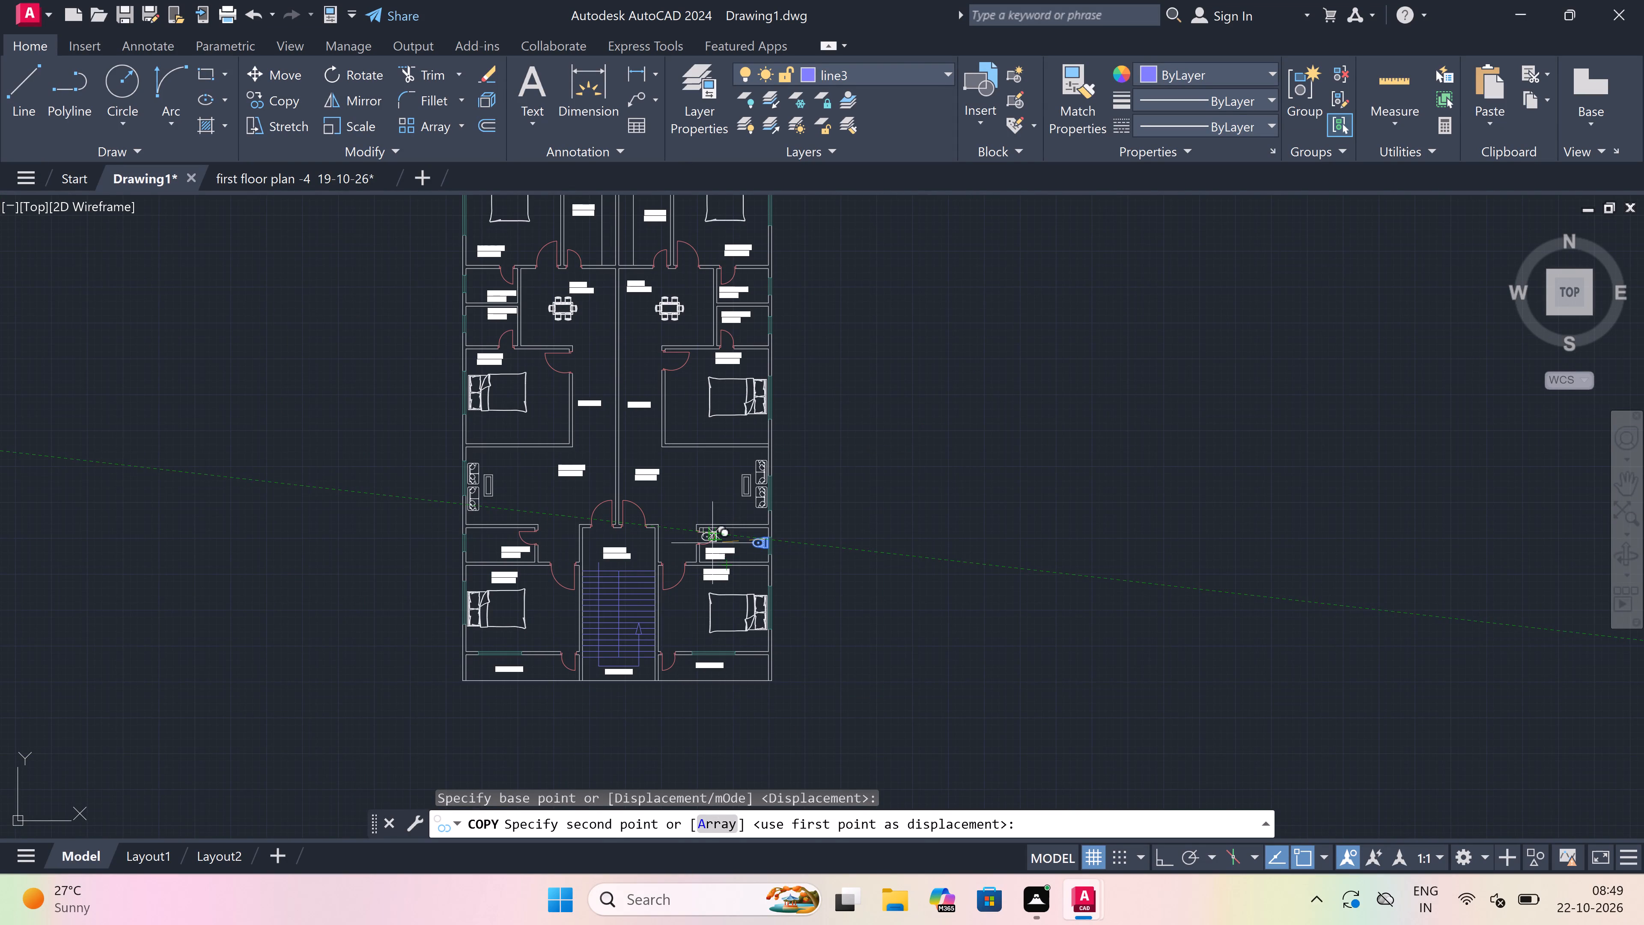
{"action": "scroll", "coordinate": [705, 582], "scroll_direction": "down", "scroll_amount": 1}
{"action": "scroll", "coordinate": [739, 365], "scroll_direction": "up", "scroll_amount": 3}
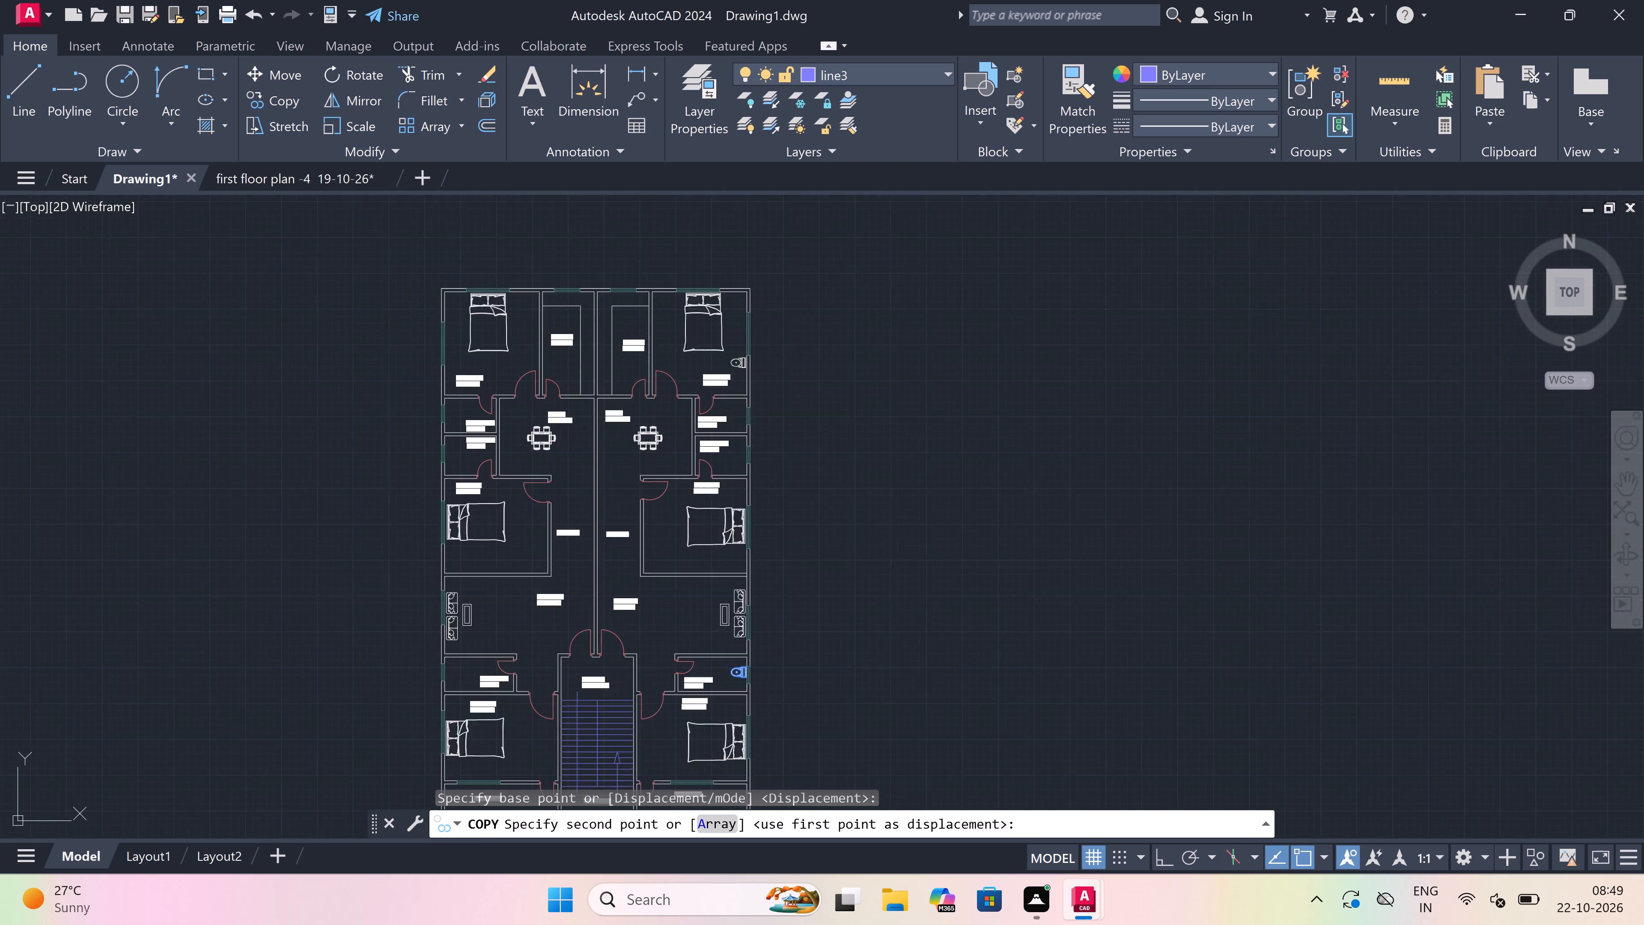
{"action": "scroll", "coordinate": [748, 546], "scroll_direction": "up", "scroll_amount": 4}
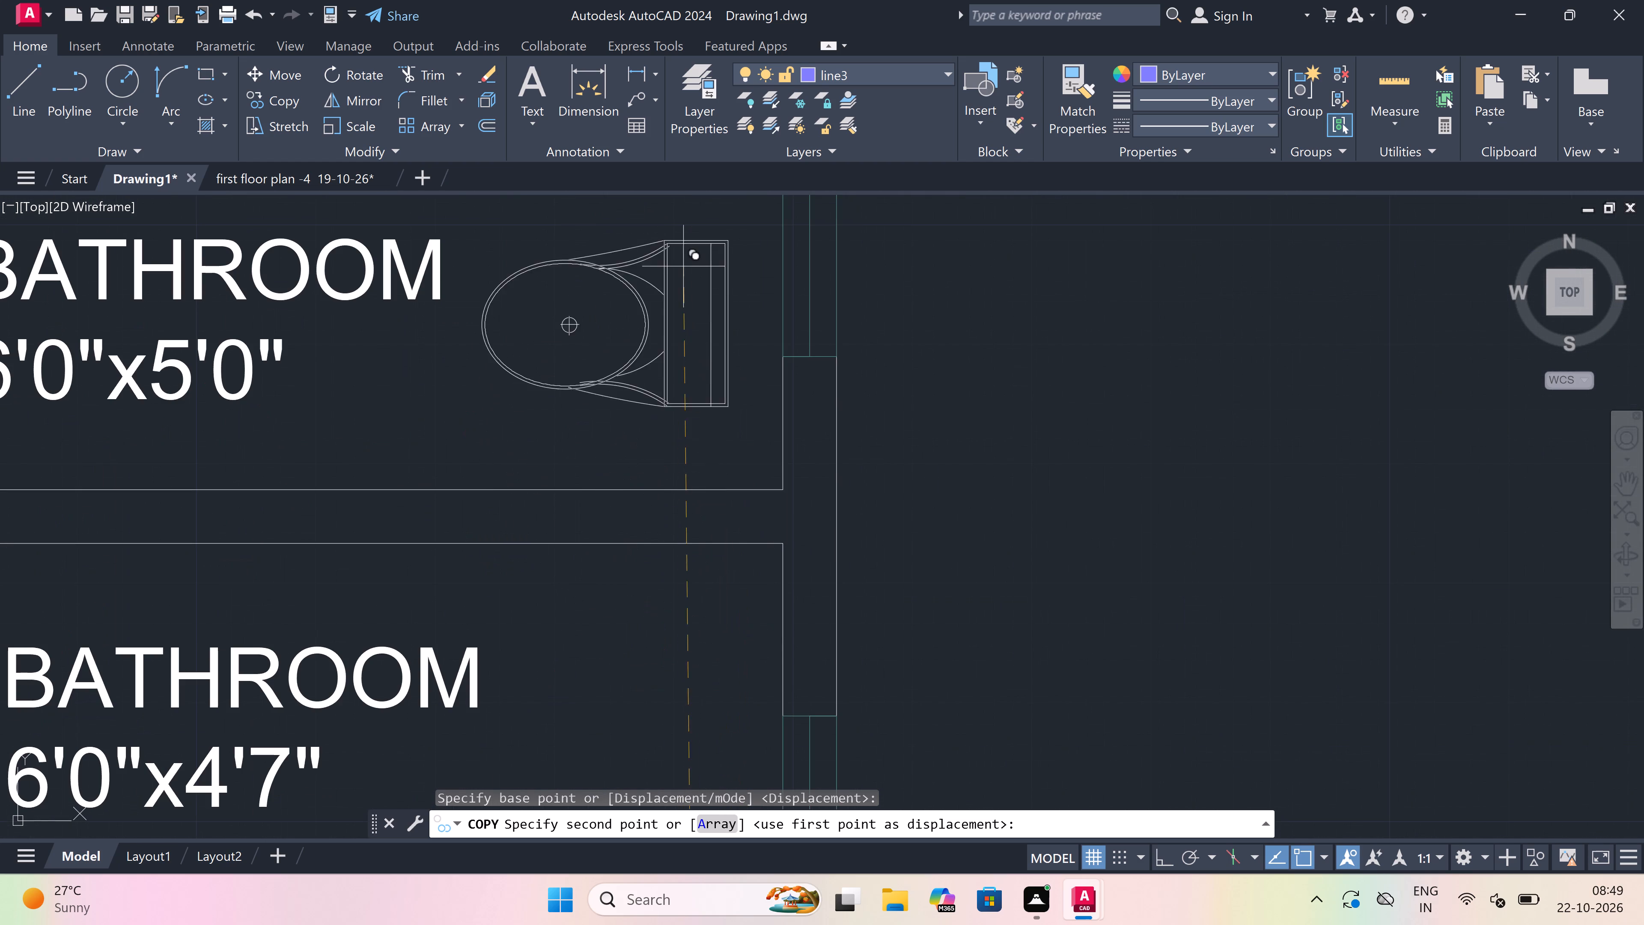
{"action": "scroll", "coordinate": [653, 511], "scroll_direction": "down", "scroll_amount": 3}
{"action": "scroll", "coordinate": [671, 351], "scroll_direction": "up", "scroll_amount": 4}
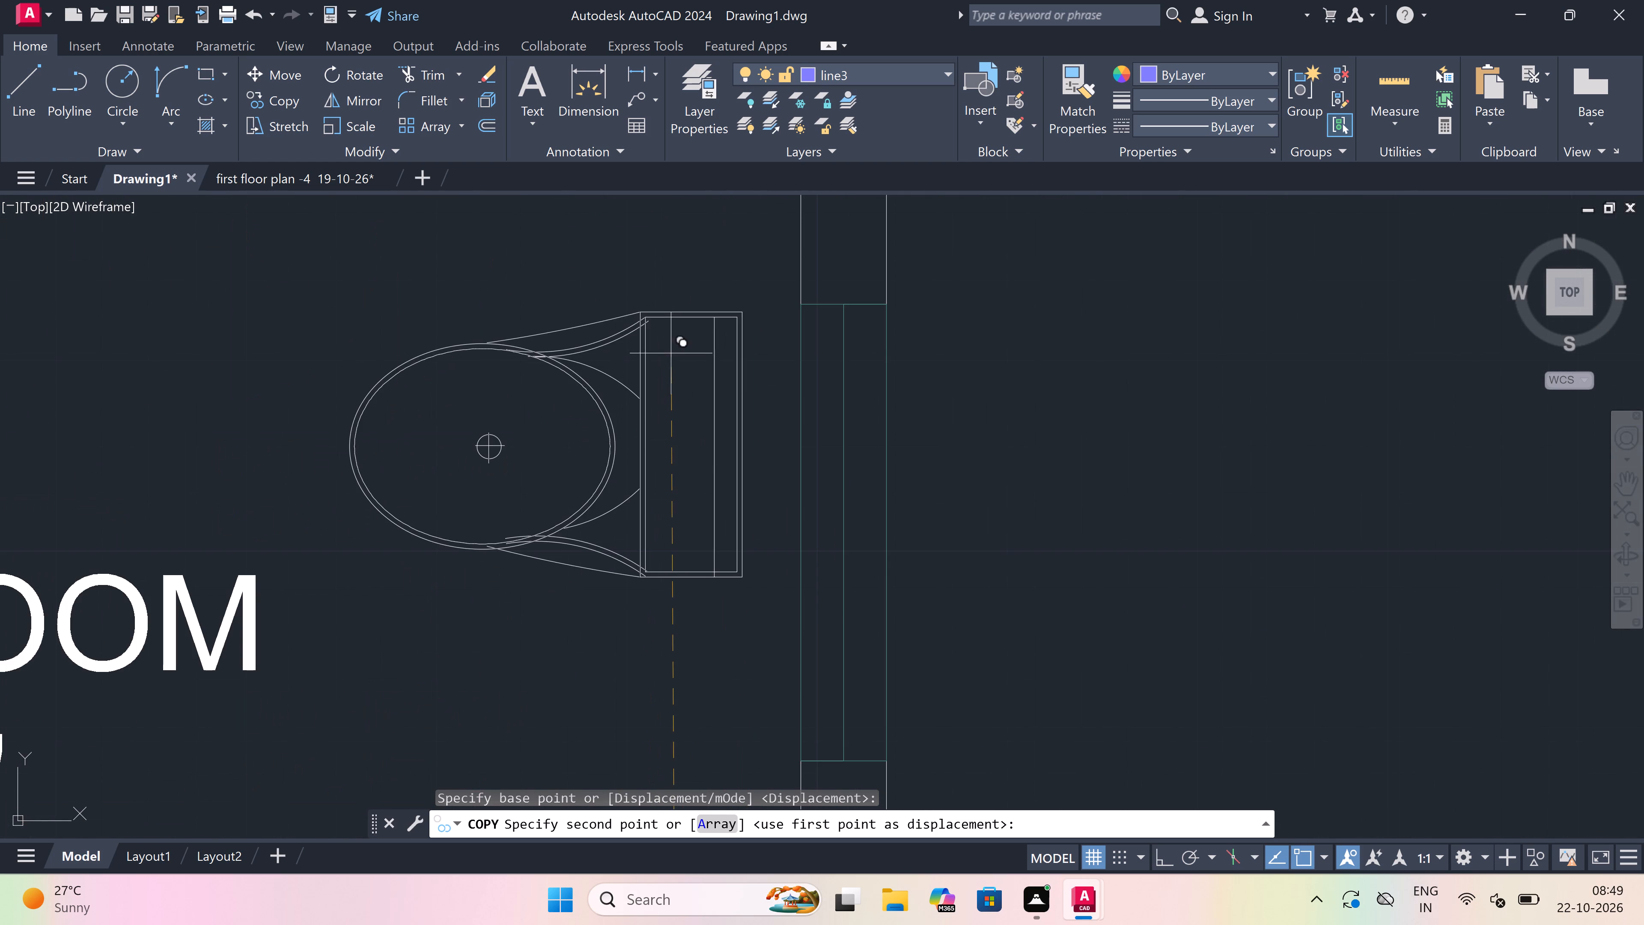
{"action": "left_click", "coordinate": [718, 411]}
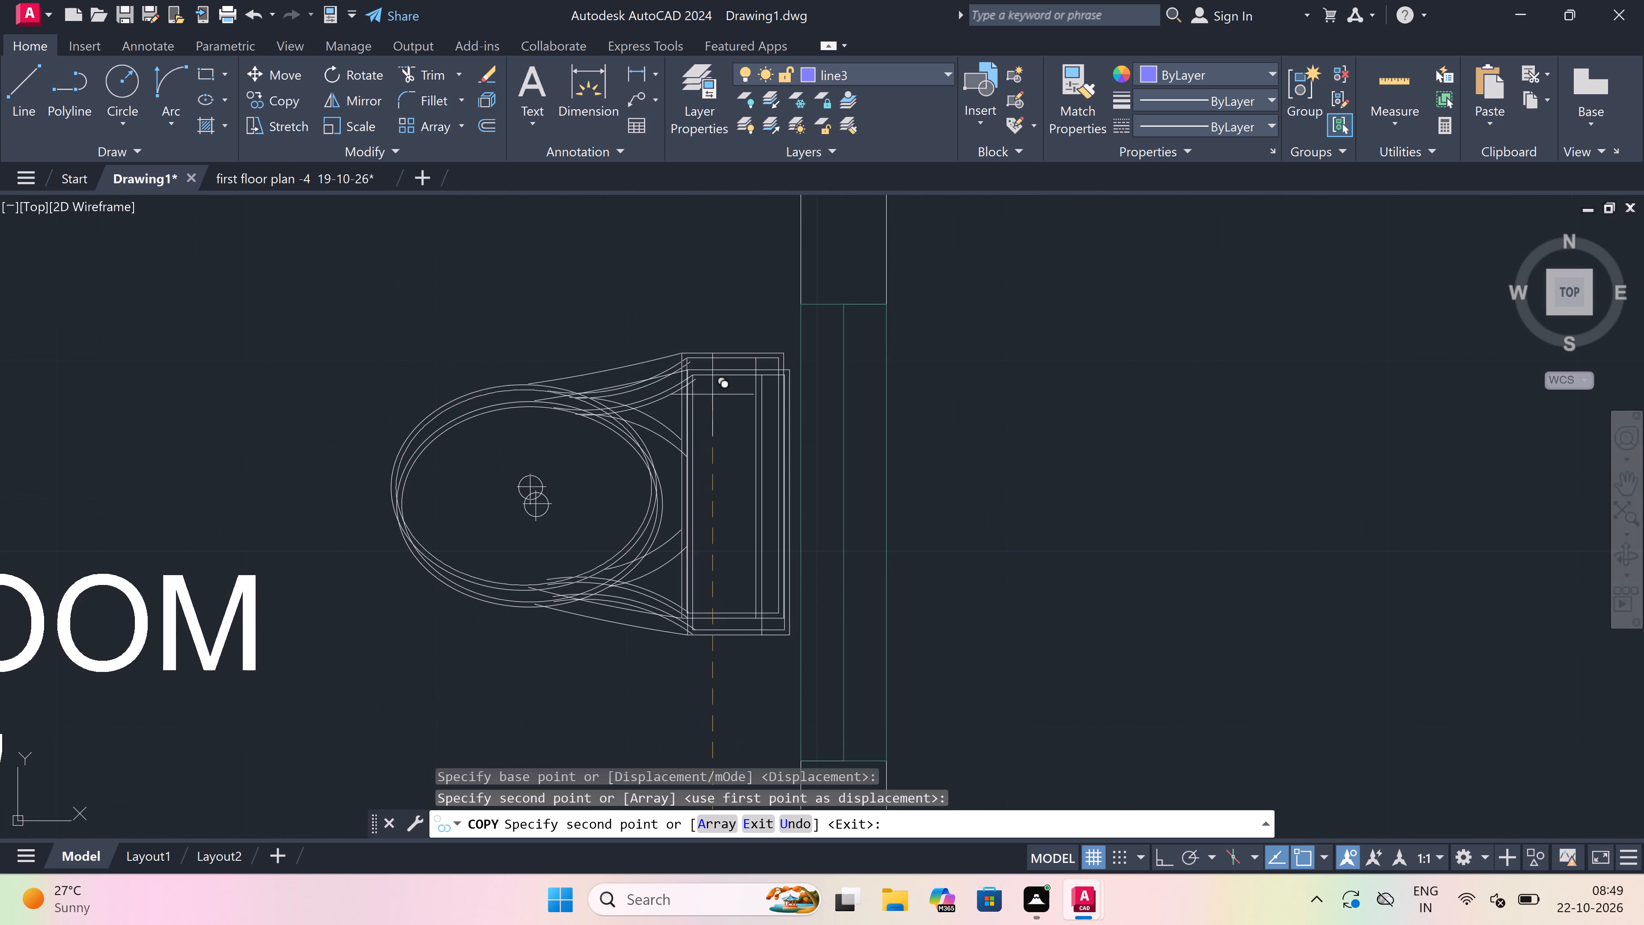
Place another copy of the toilet in the right unit's BATHROOM 6'0"x4'7", beside the outer-wall window.
{"action": "scroll", "coordinate": [708, 372], "scroll_direction": "down", "scroll_amount": 5}
{"action": "scroll", "coordinate": [676, 580], "scroll_direction": "up", "scroll_amount": 1}
{"action": "scroll", "coordinate": [712, 526], "scroll_direction": "up", "scroll_amount": 2}
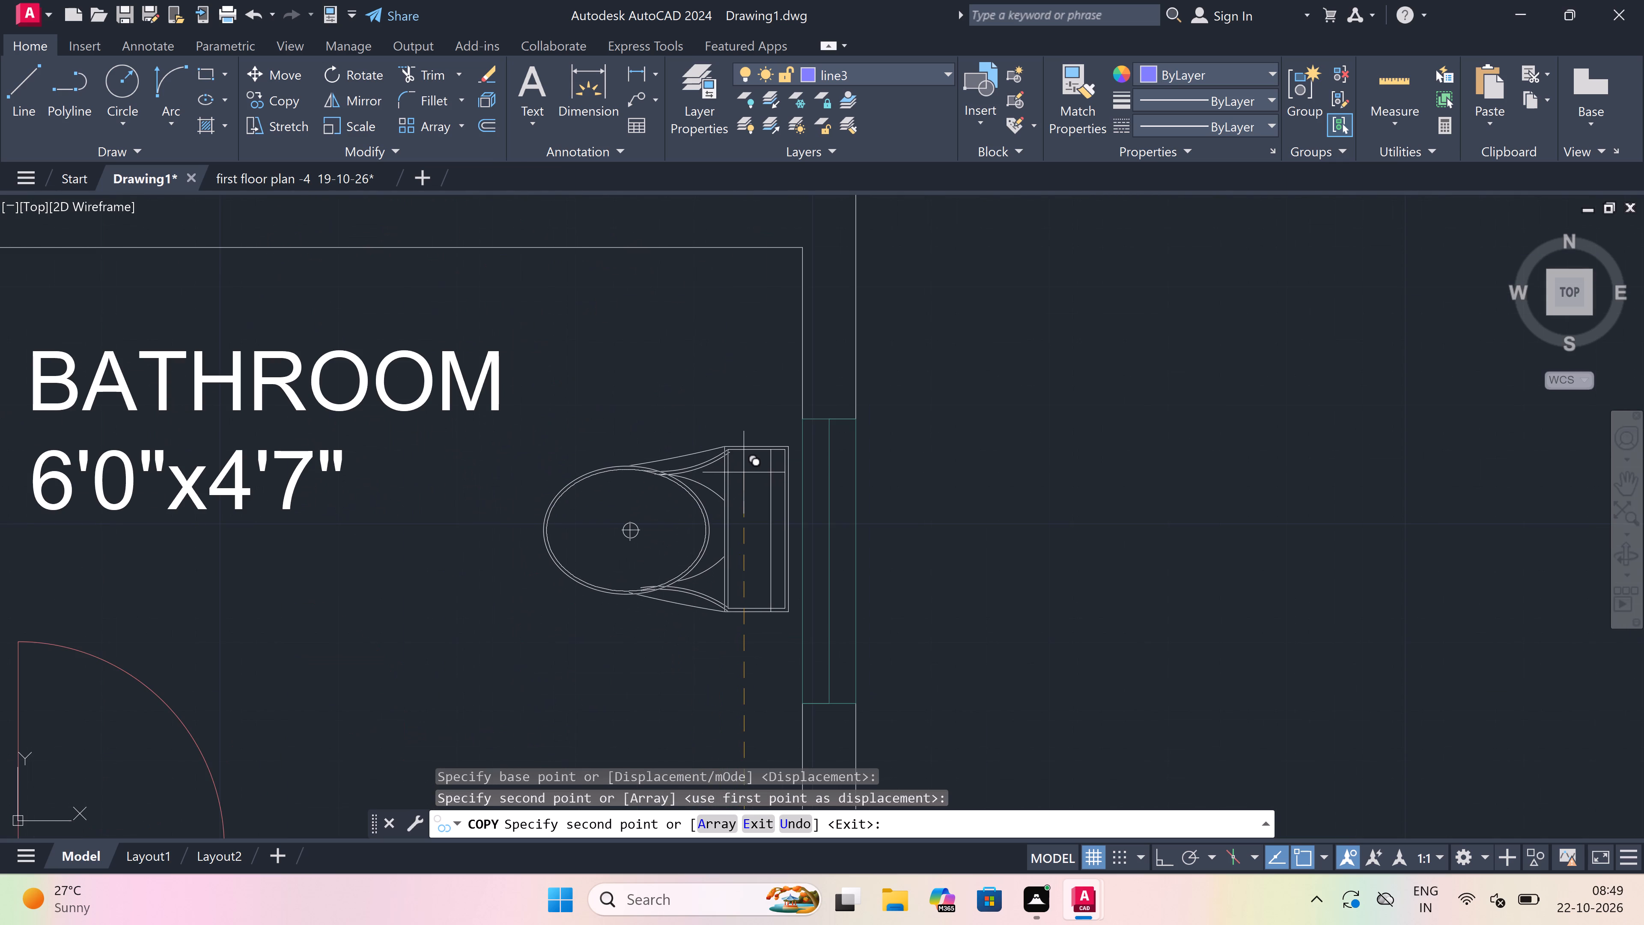
{"action": "left_click", "coordinate": [747, 474]}
Place another copy of the toilet outside the left unit's outer wall, level with the two stacked bathrooms, and end copying.
{"action": "scroll", "coordinate": [770, 462], "scroll_direction": "down", "scroll_amount": 9}
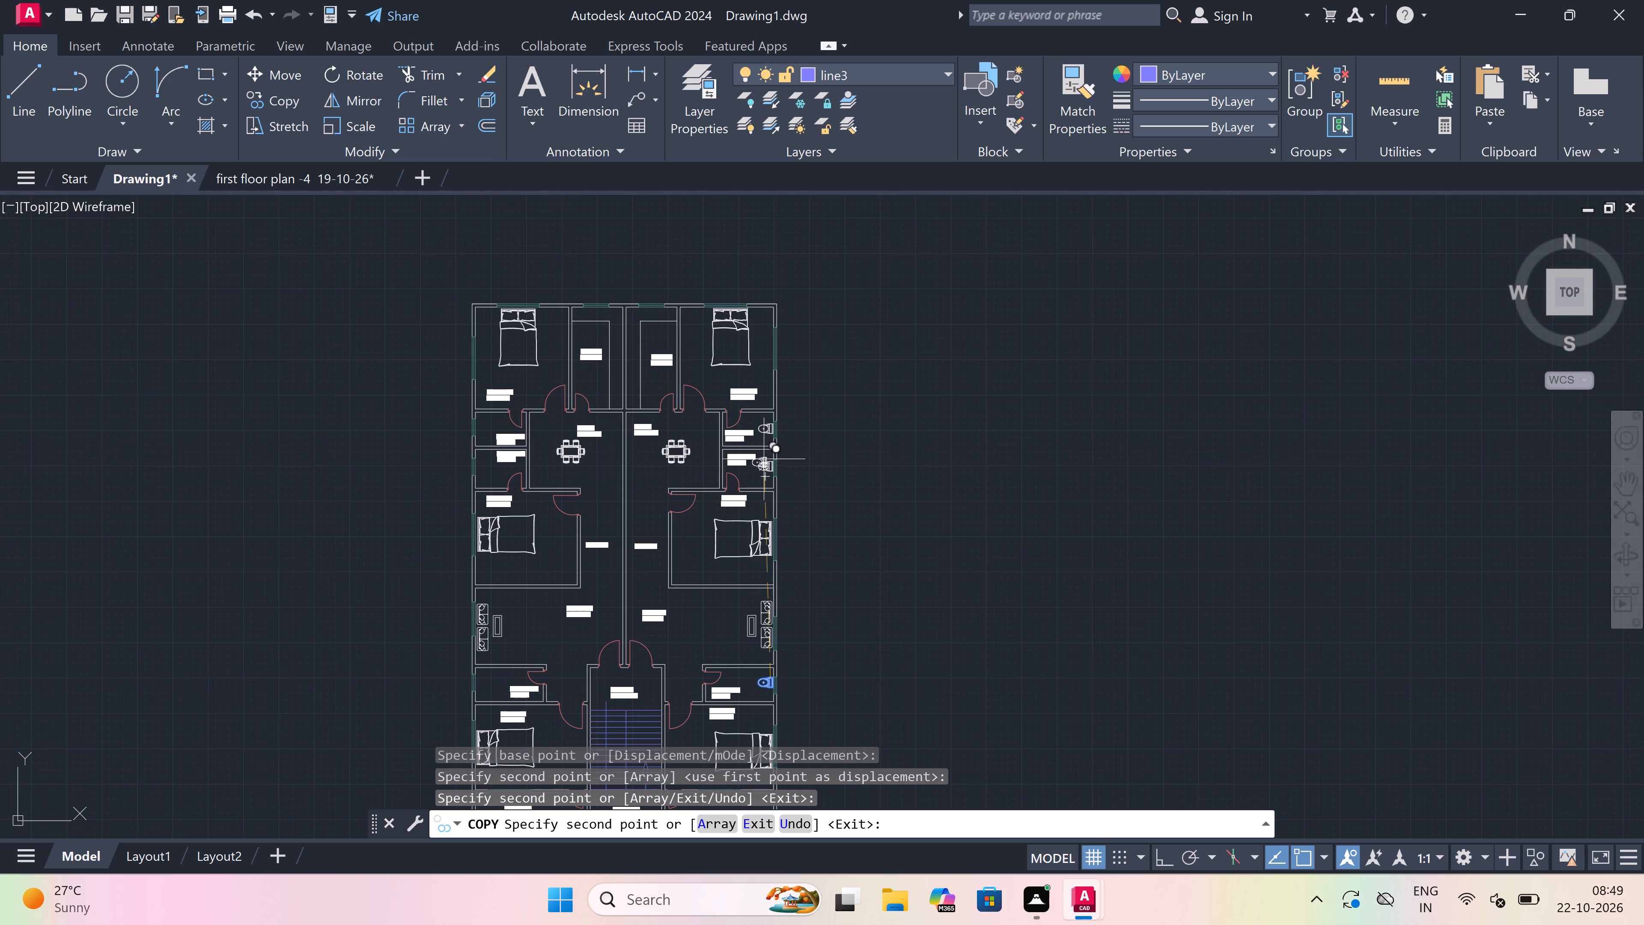
{"action": "scroll", "coordinate": [477, 426], "scroll_direction": "up", "scroll_amount": 2}
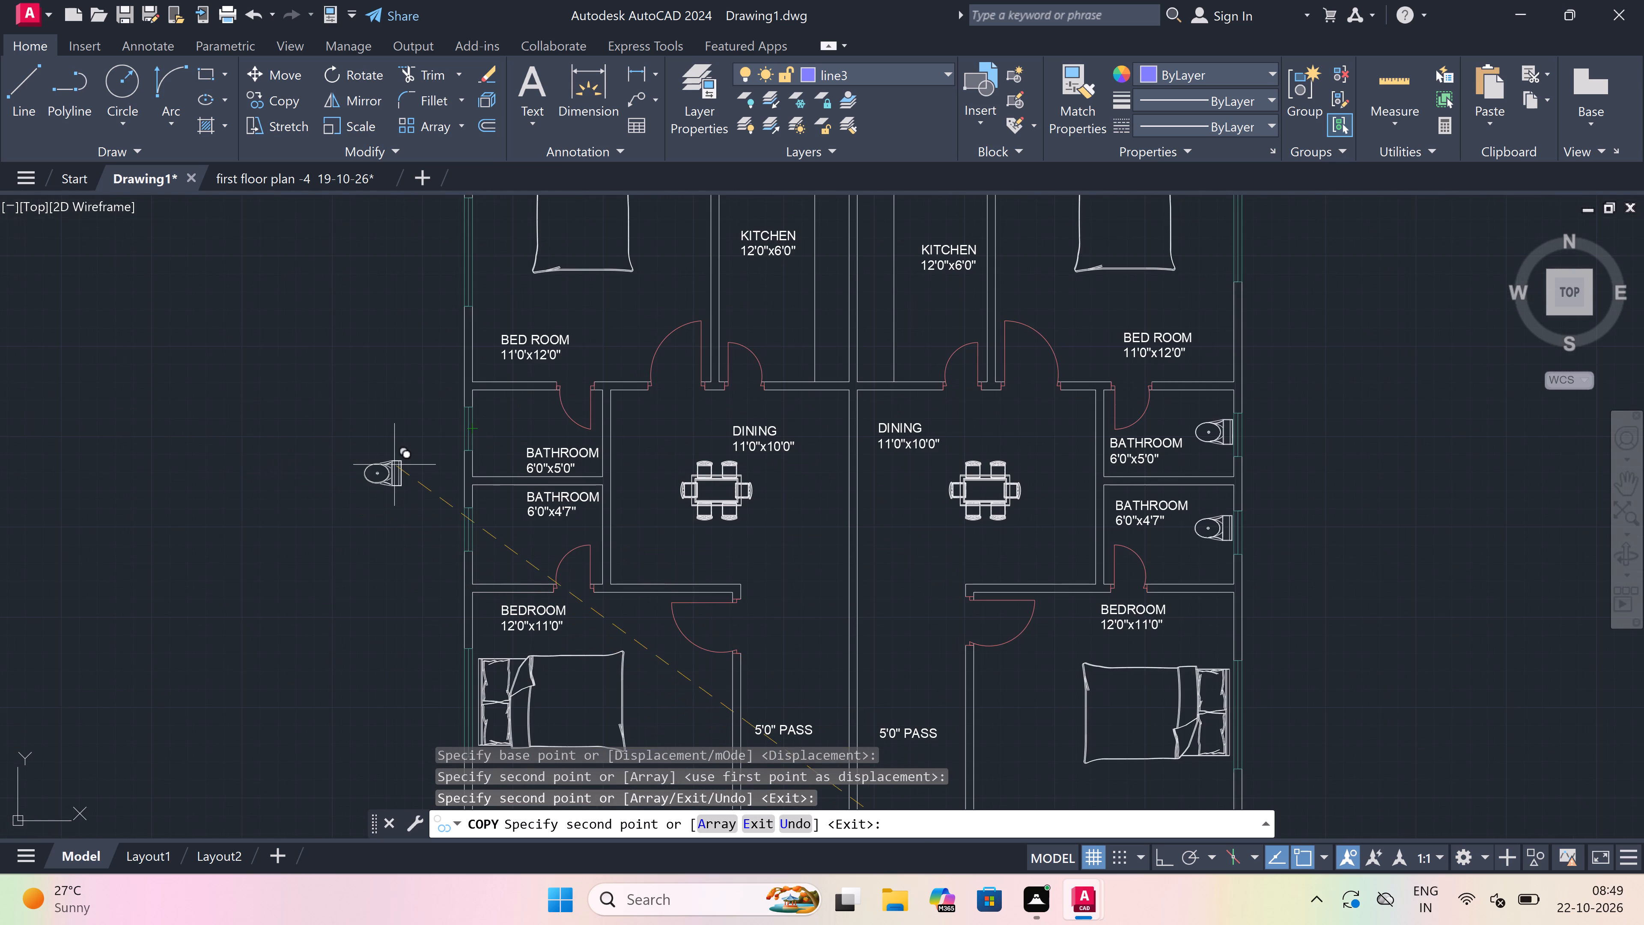
{"action": "double_click", "coordinate": [387, 466]}
{"action": "key", "text": "Escape"}
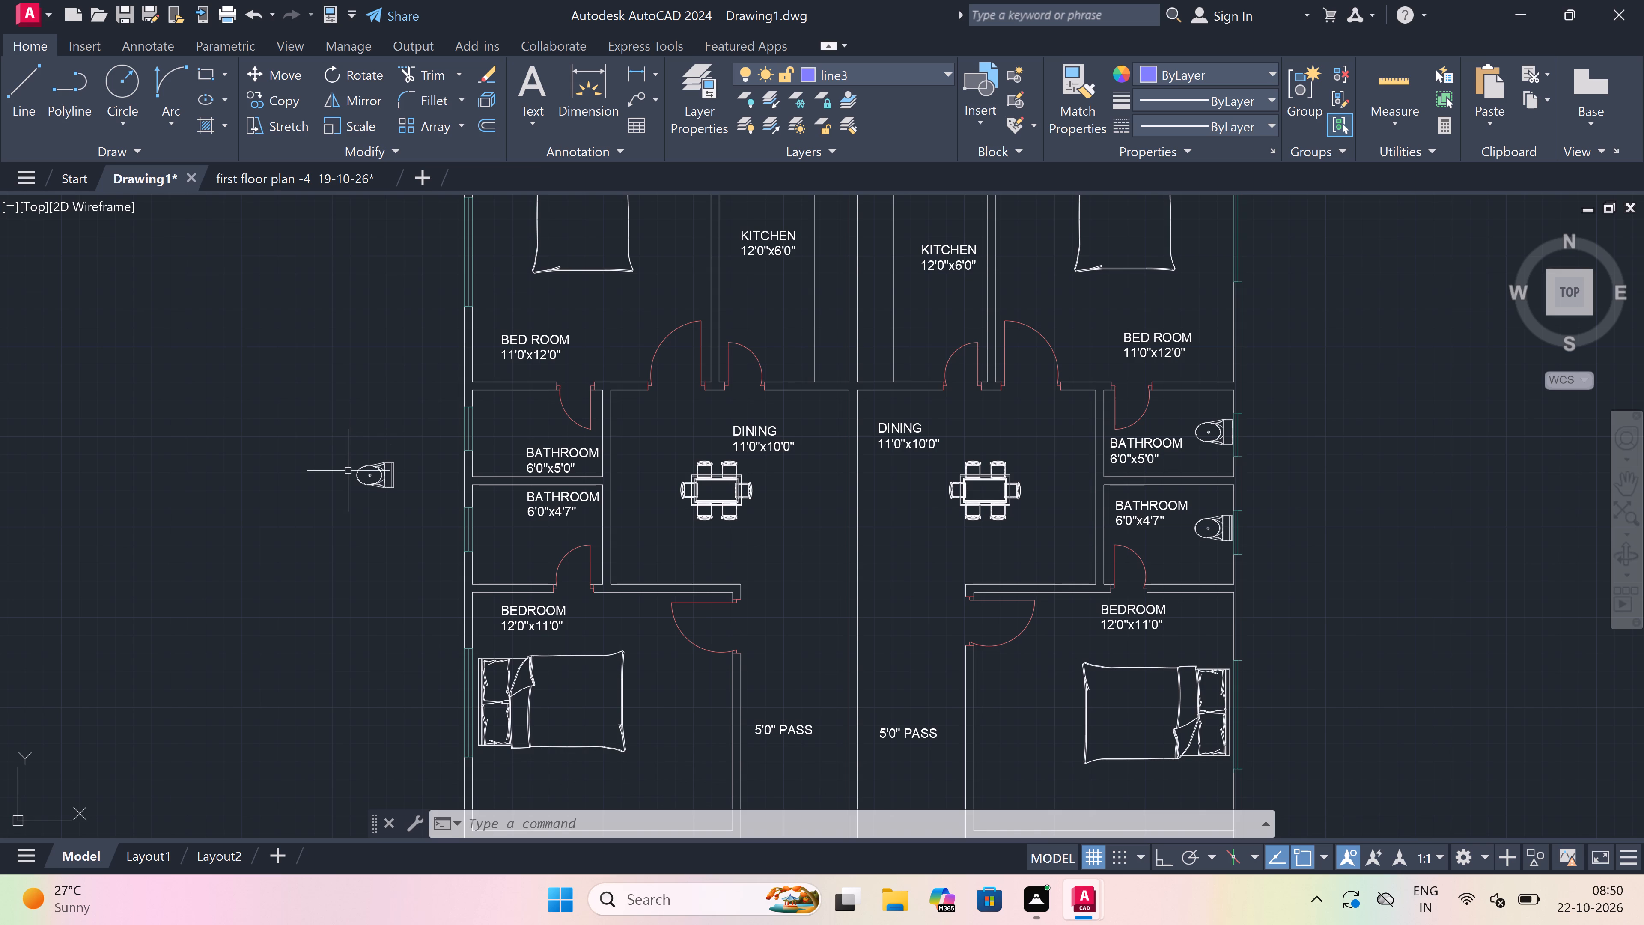
Rotate the toilet outside the left unit by 180 degrees so its tank points away from the building.
{"action": "scroll", "coordinate": [368, 467], "scroll_direction": "up", "scroll_amount": 2}
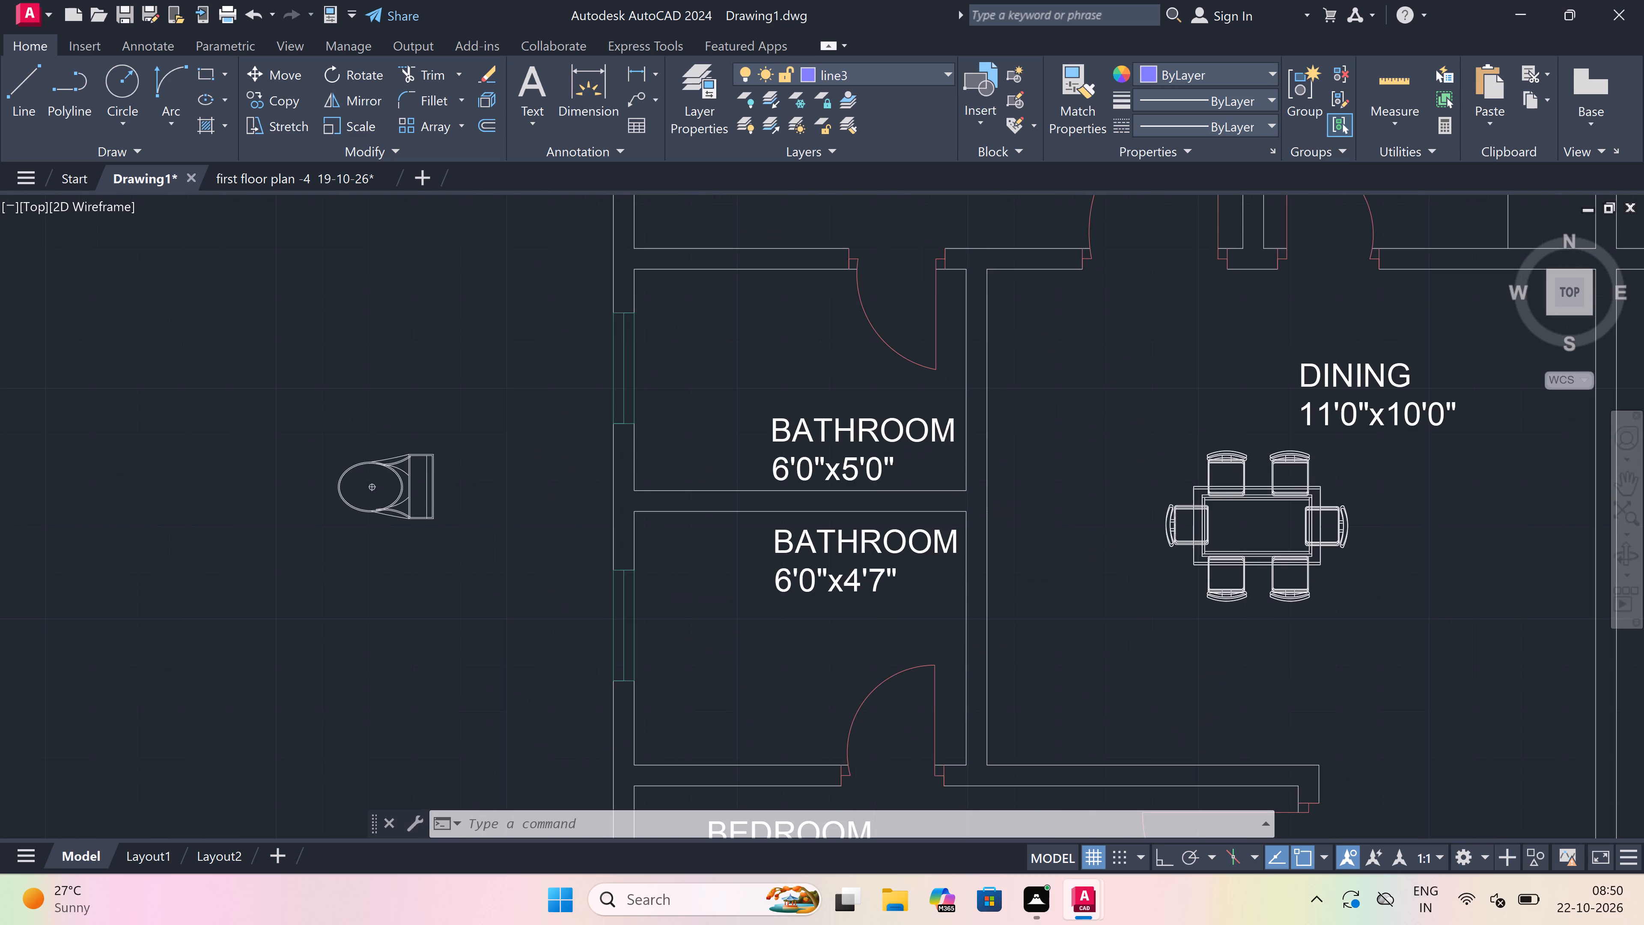
{"action": "double_click", "coordinate": [393, 473]}
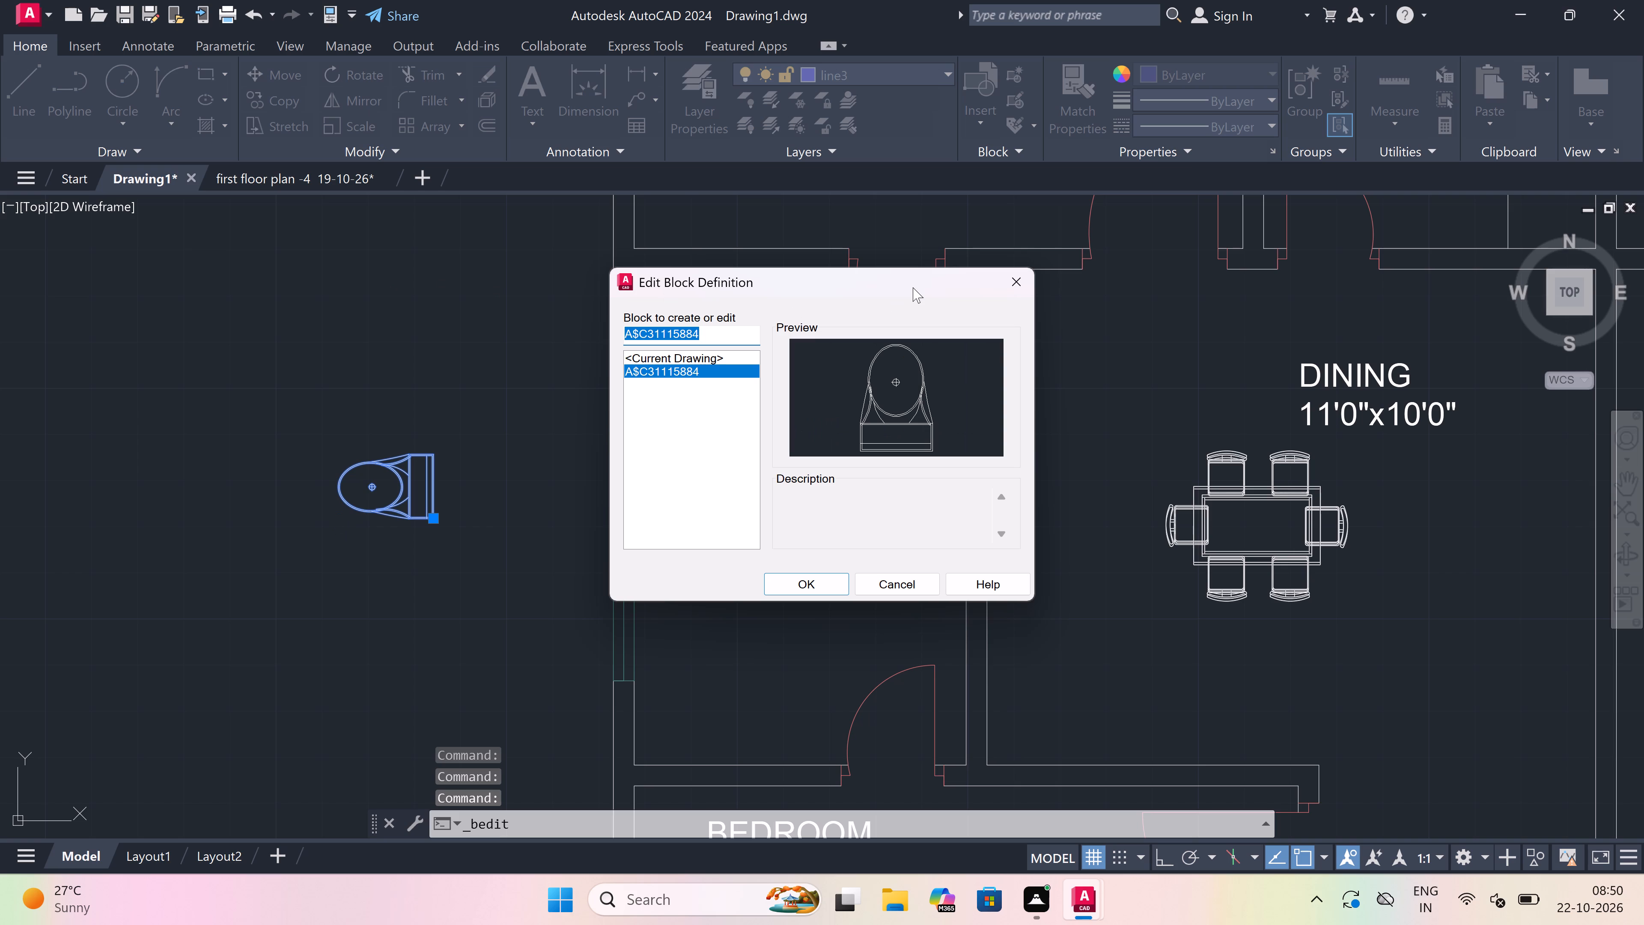
{"action": "left_click", "coordinate": [1022, 282]}
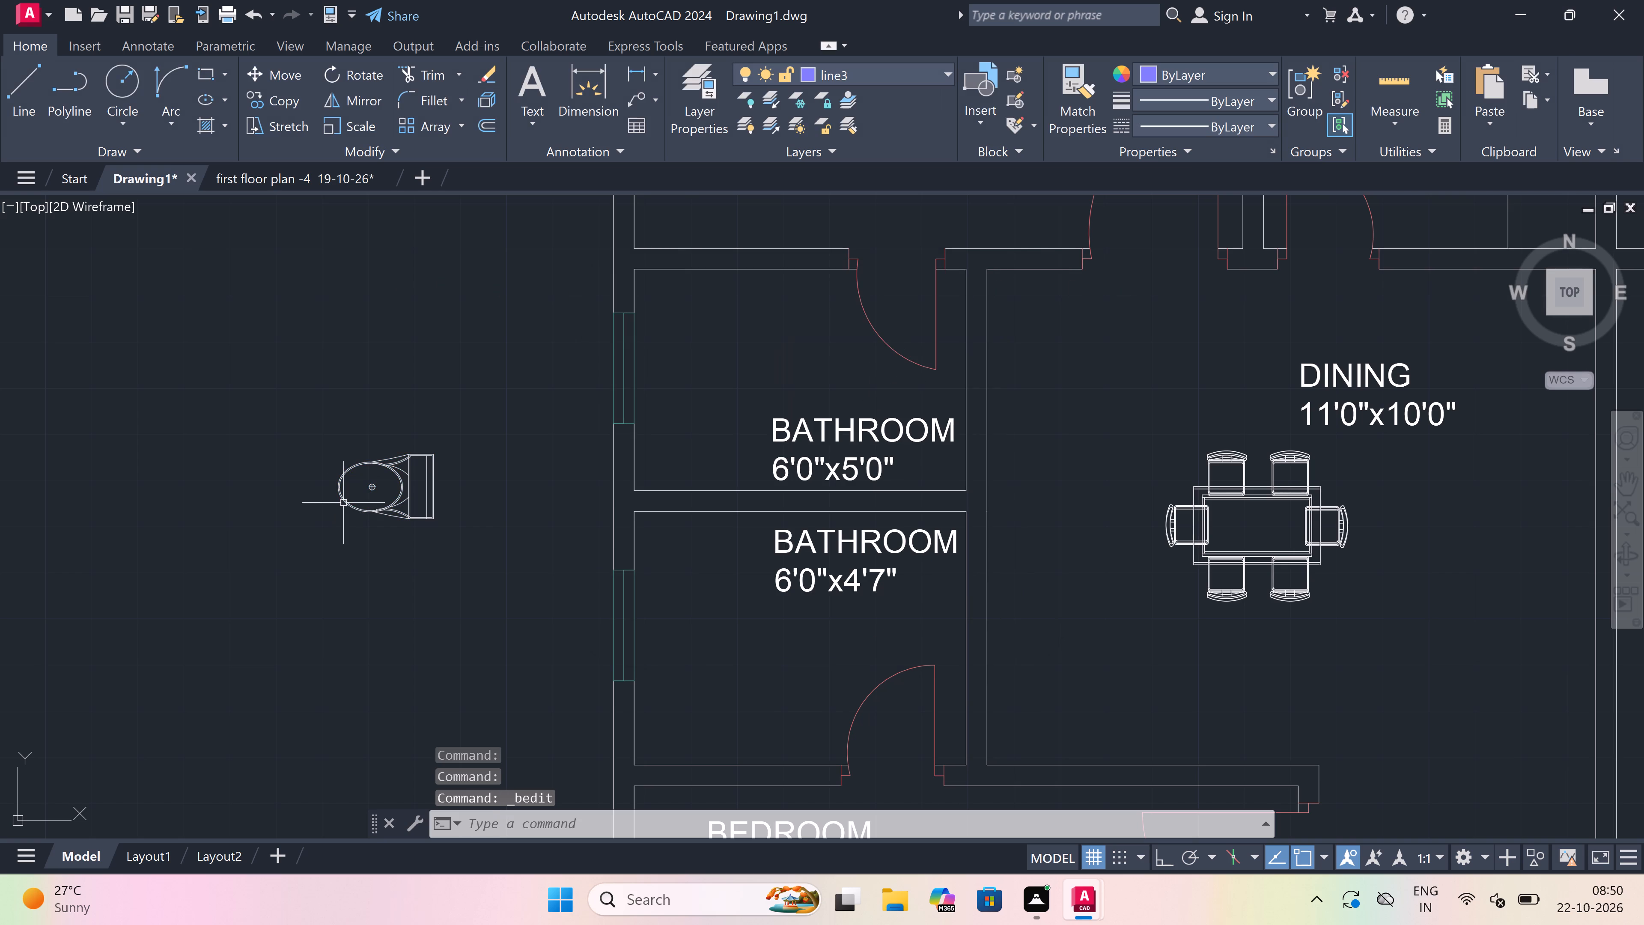
{"action": "left_click_drag", "start_coordinate": [485, 412], "coordinate": [479, 419]}
{"action": "left_click", "coordinate": [97, 710]}
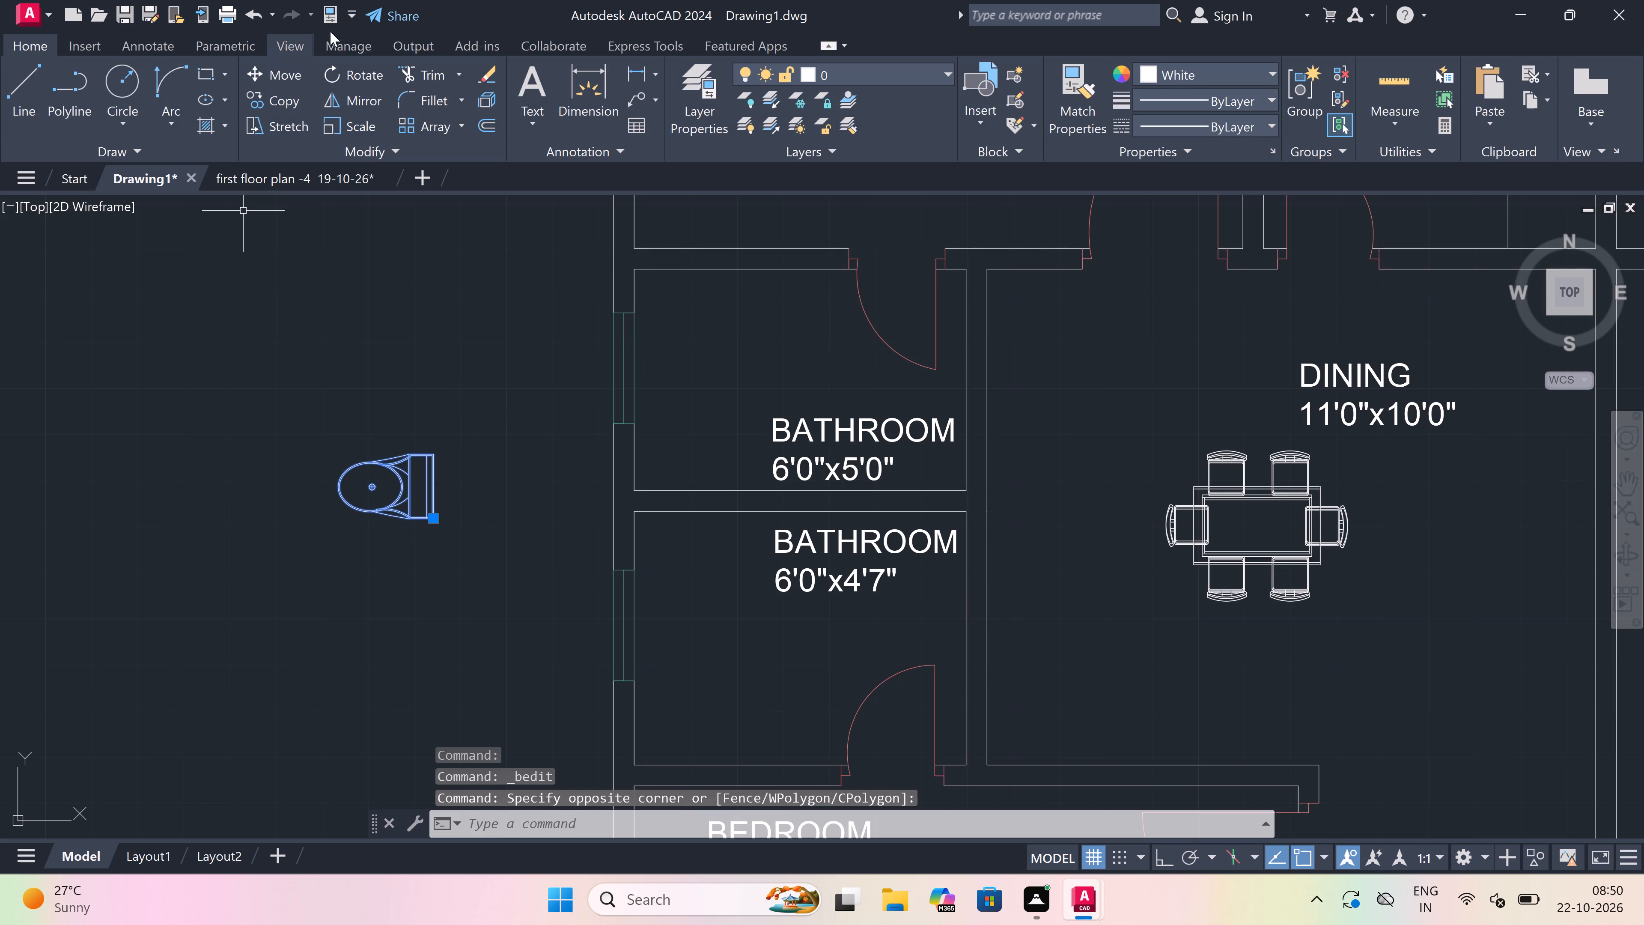
{"action": "left_click", "coordinate": [362, 72]}
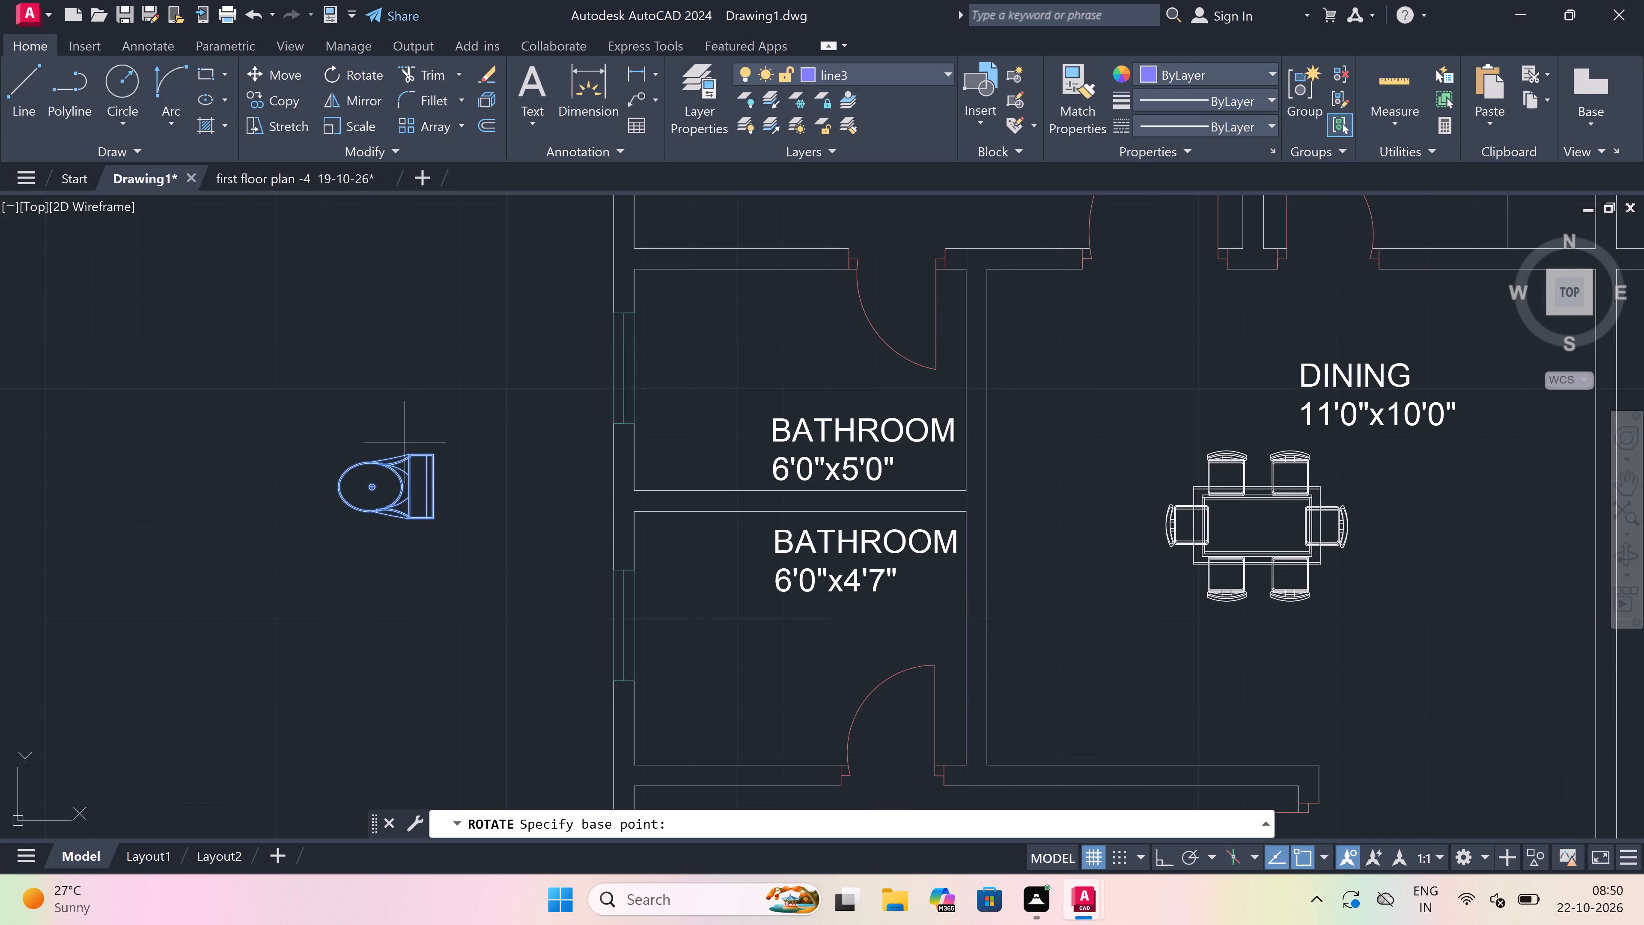
{"action": "left_click", "coordinate": [389, 477]}
{"action": "key", "text": "F8"}
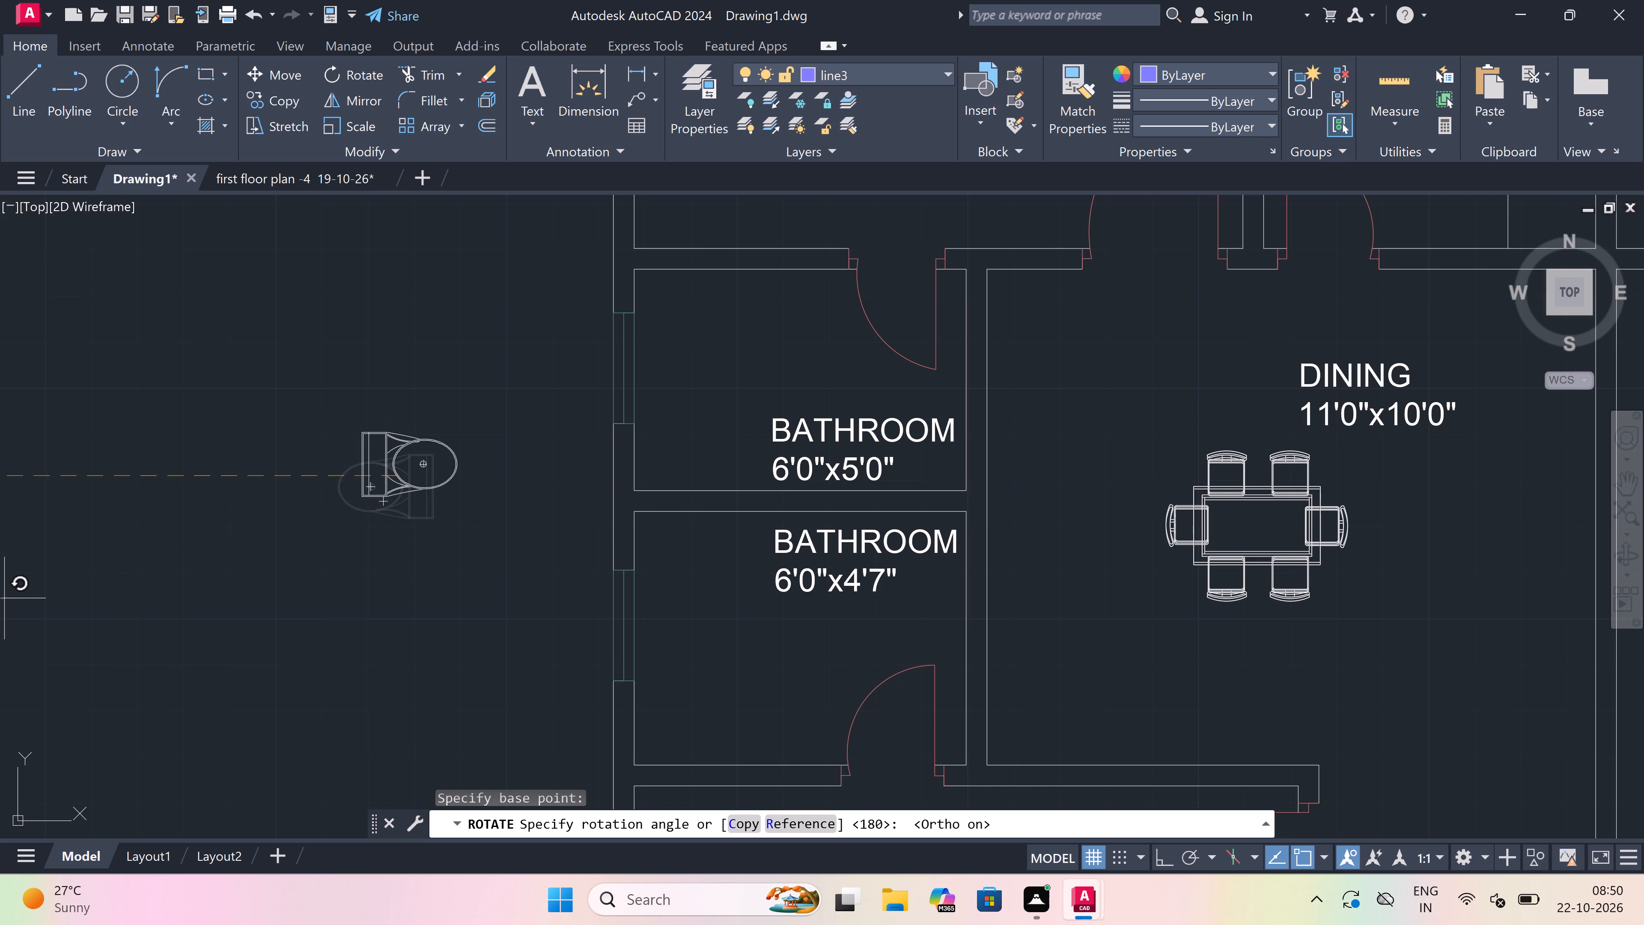
{"action": "left_click", "coordinate": [234, 428]}
Copy the rotated toilet into the left unit's BATHROOM 6'0"x5'0", with its tank close to the outer-wall window.
{"action": "left_click", "coordinate": [356, 428]}
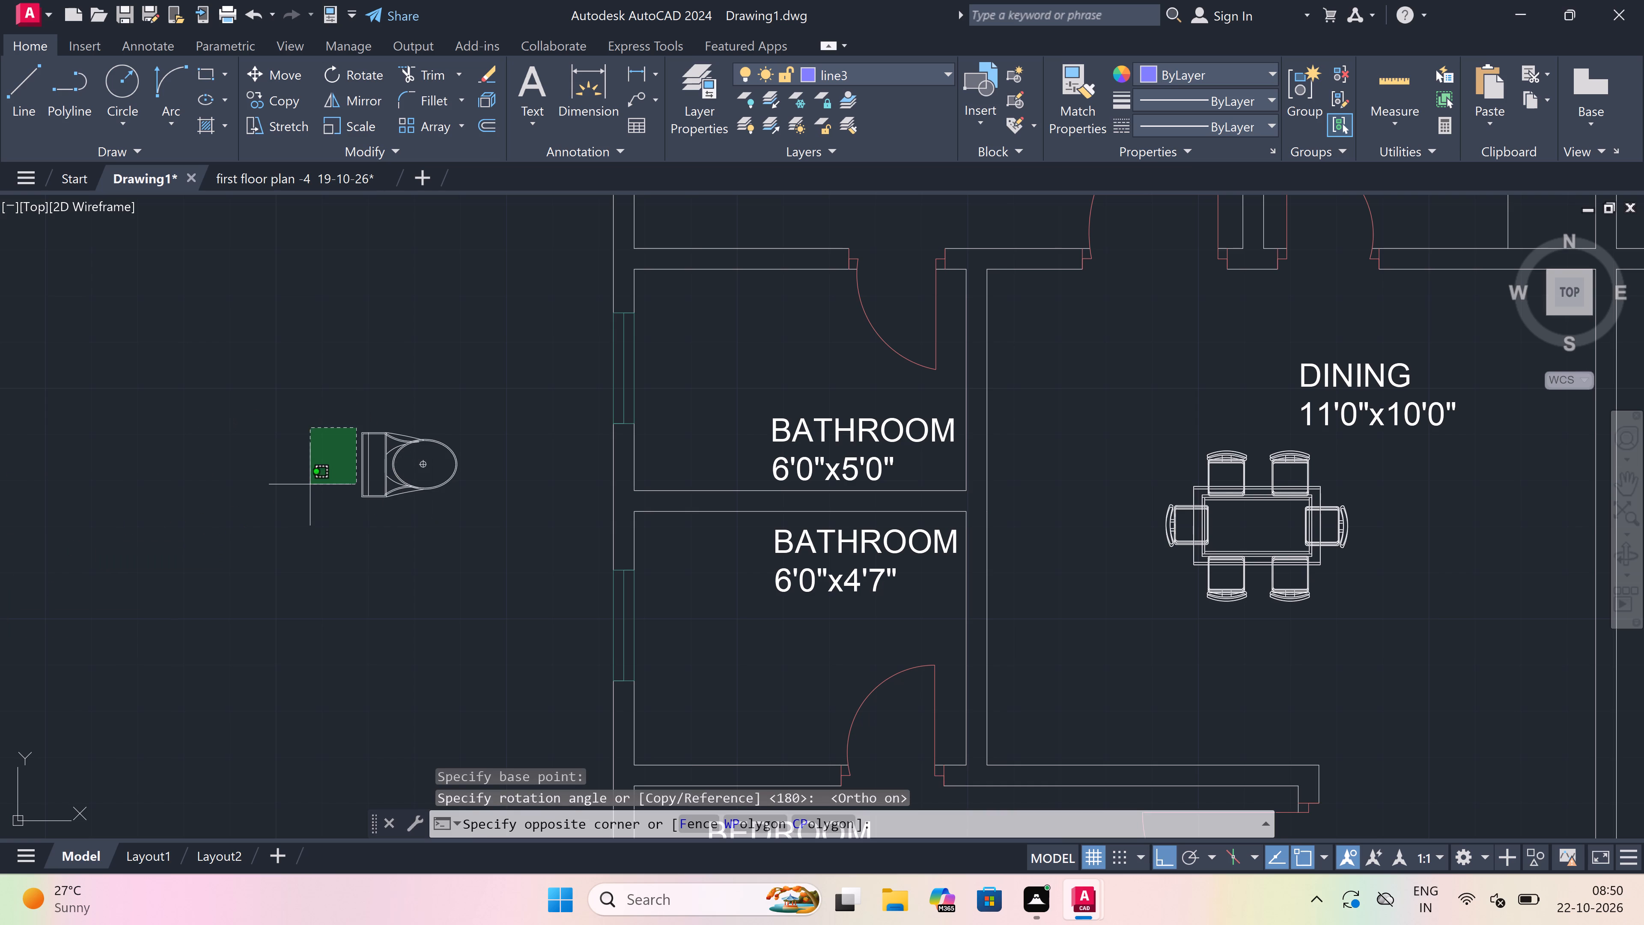
{"action": "left_click", "coordinate": [310, 486]}
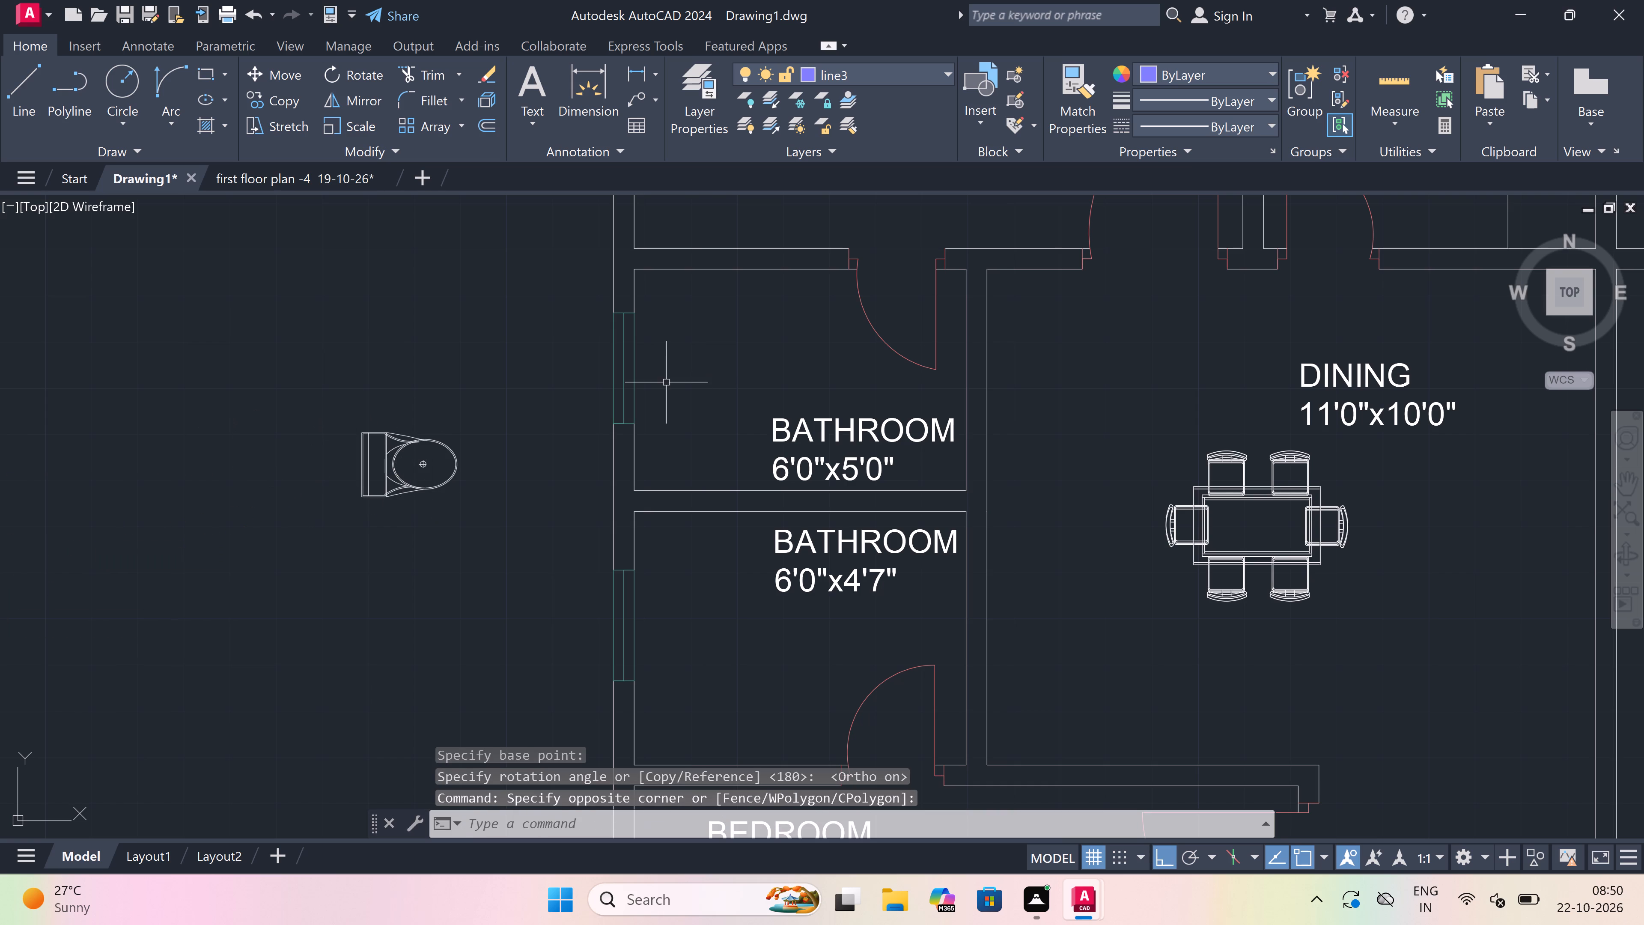
{"action": "left_click", "coordinate": [446, 393]}
{"action": "double_click", "coordinate": [283, 541]}
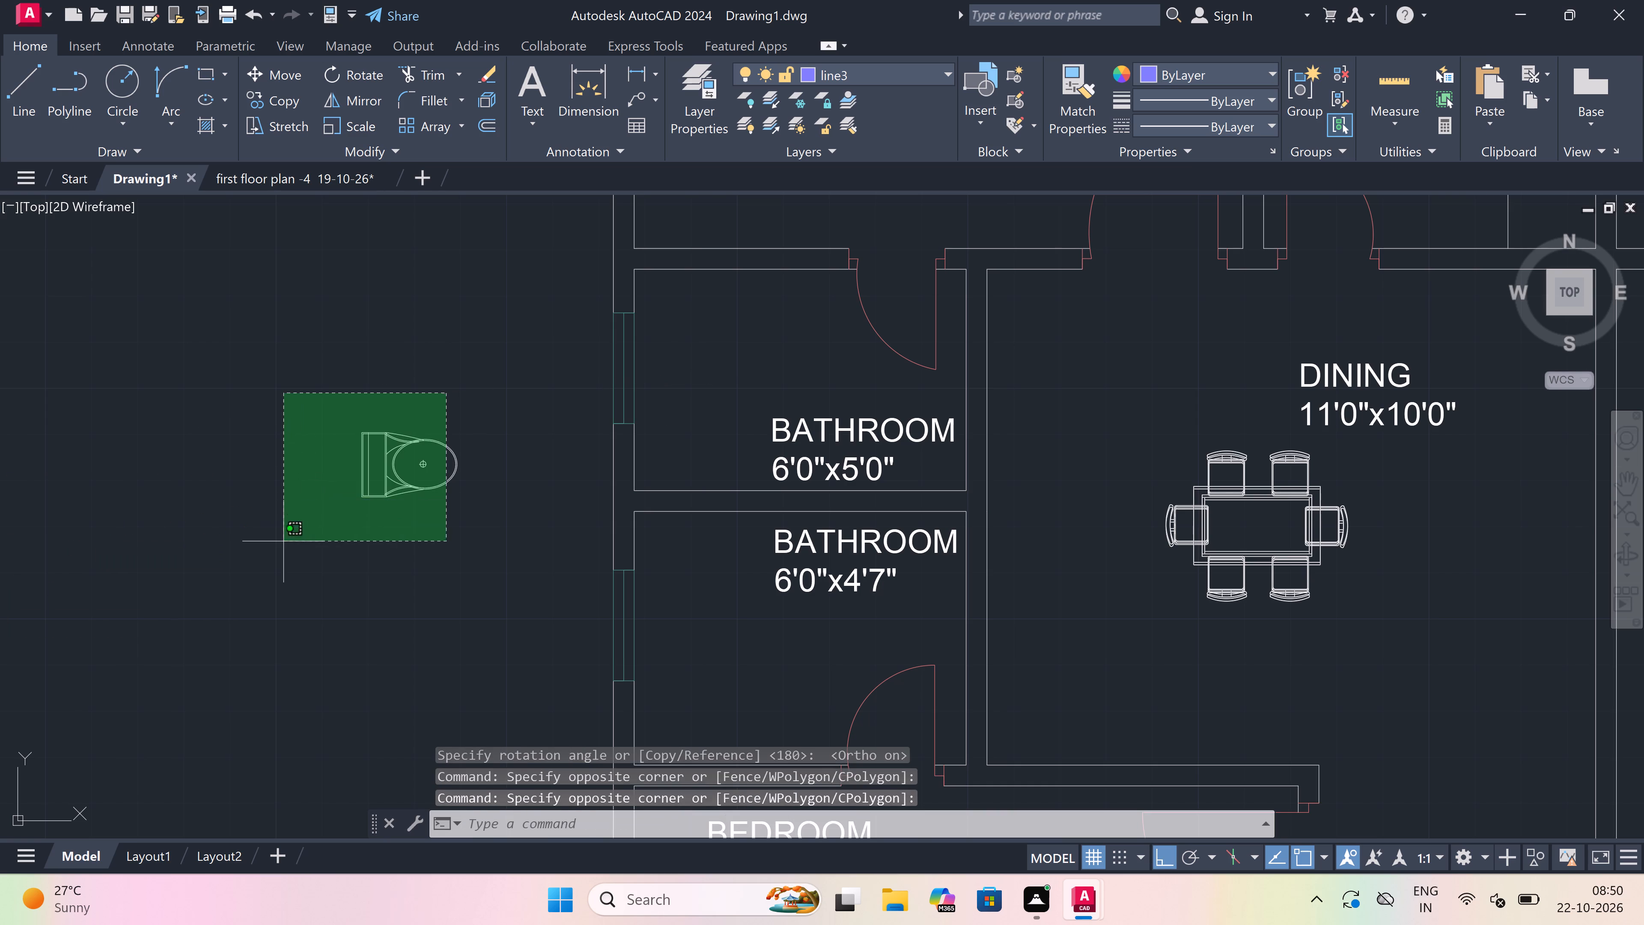
{"action": "left_click", "coordinate": [283, 103]}
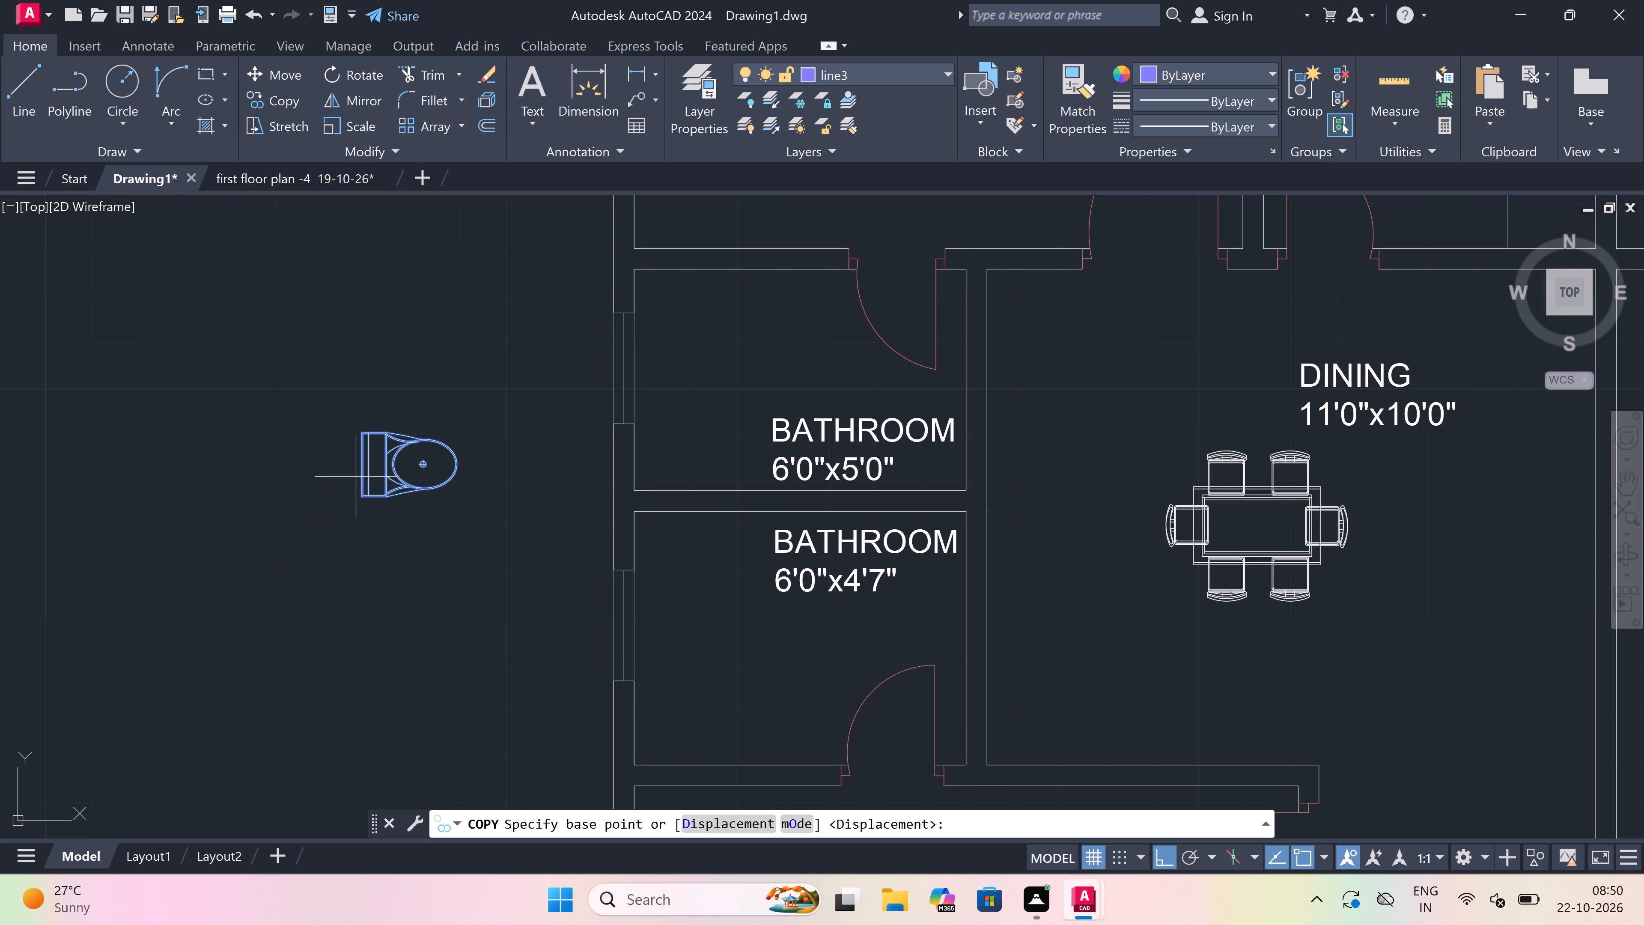
{"action": "left_click", "coordinate": [364, 465]}
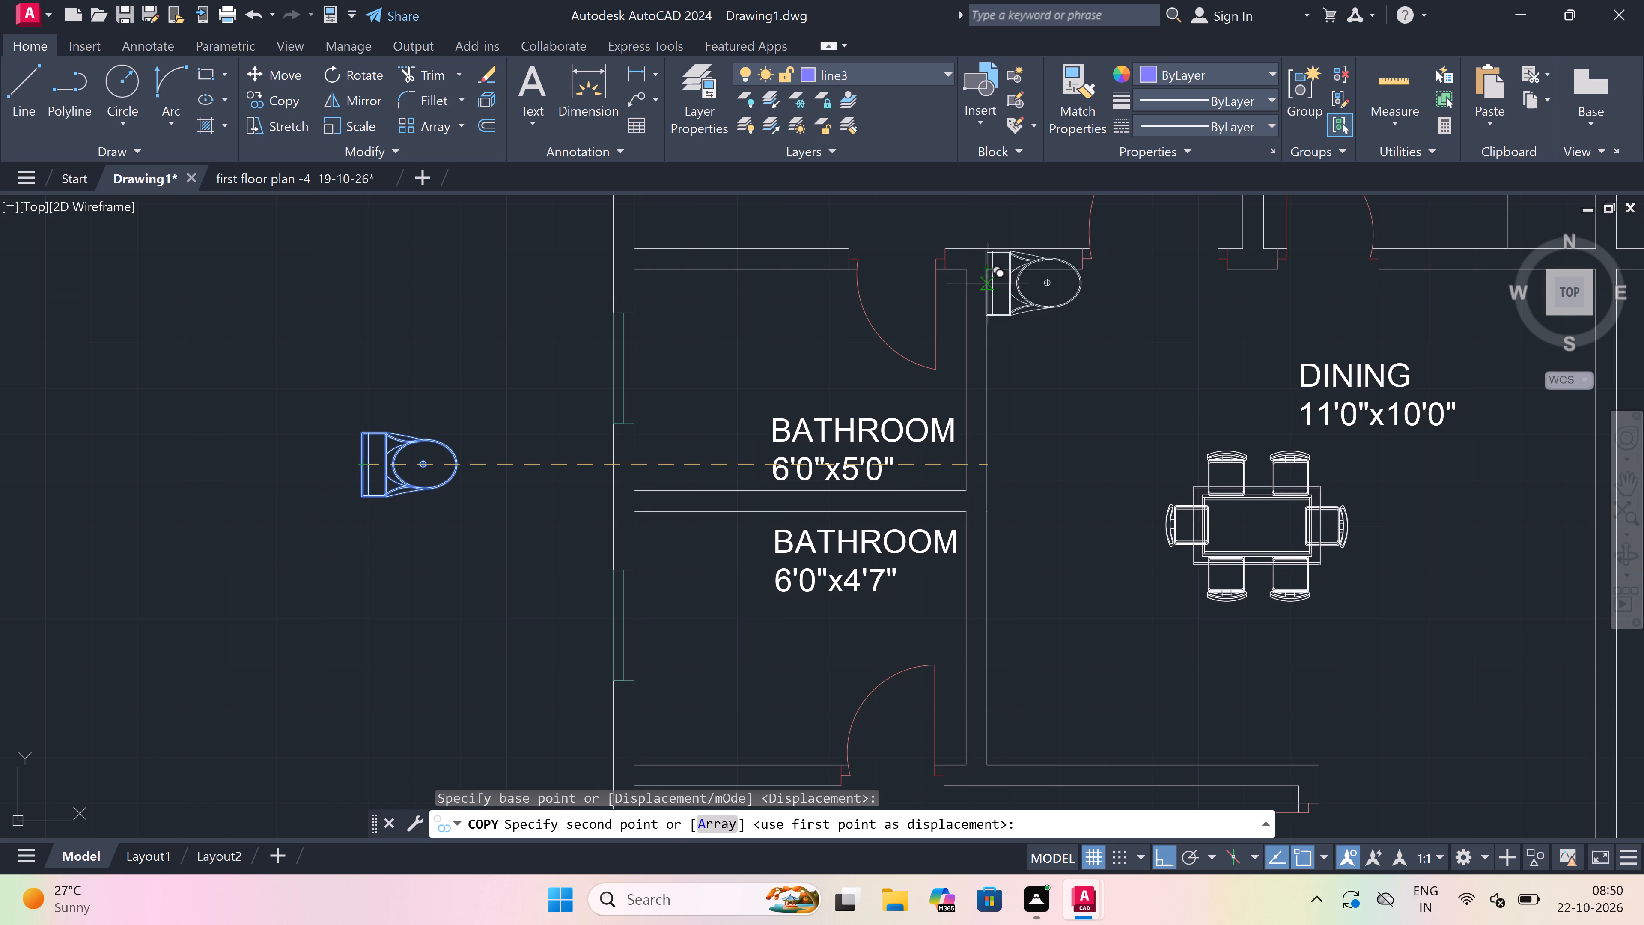
{"action": "key", "text": "F8"}
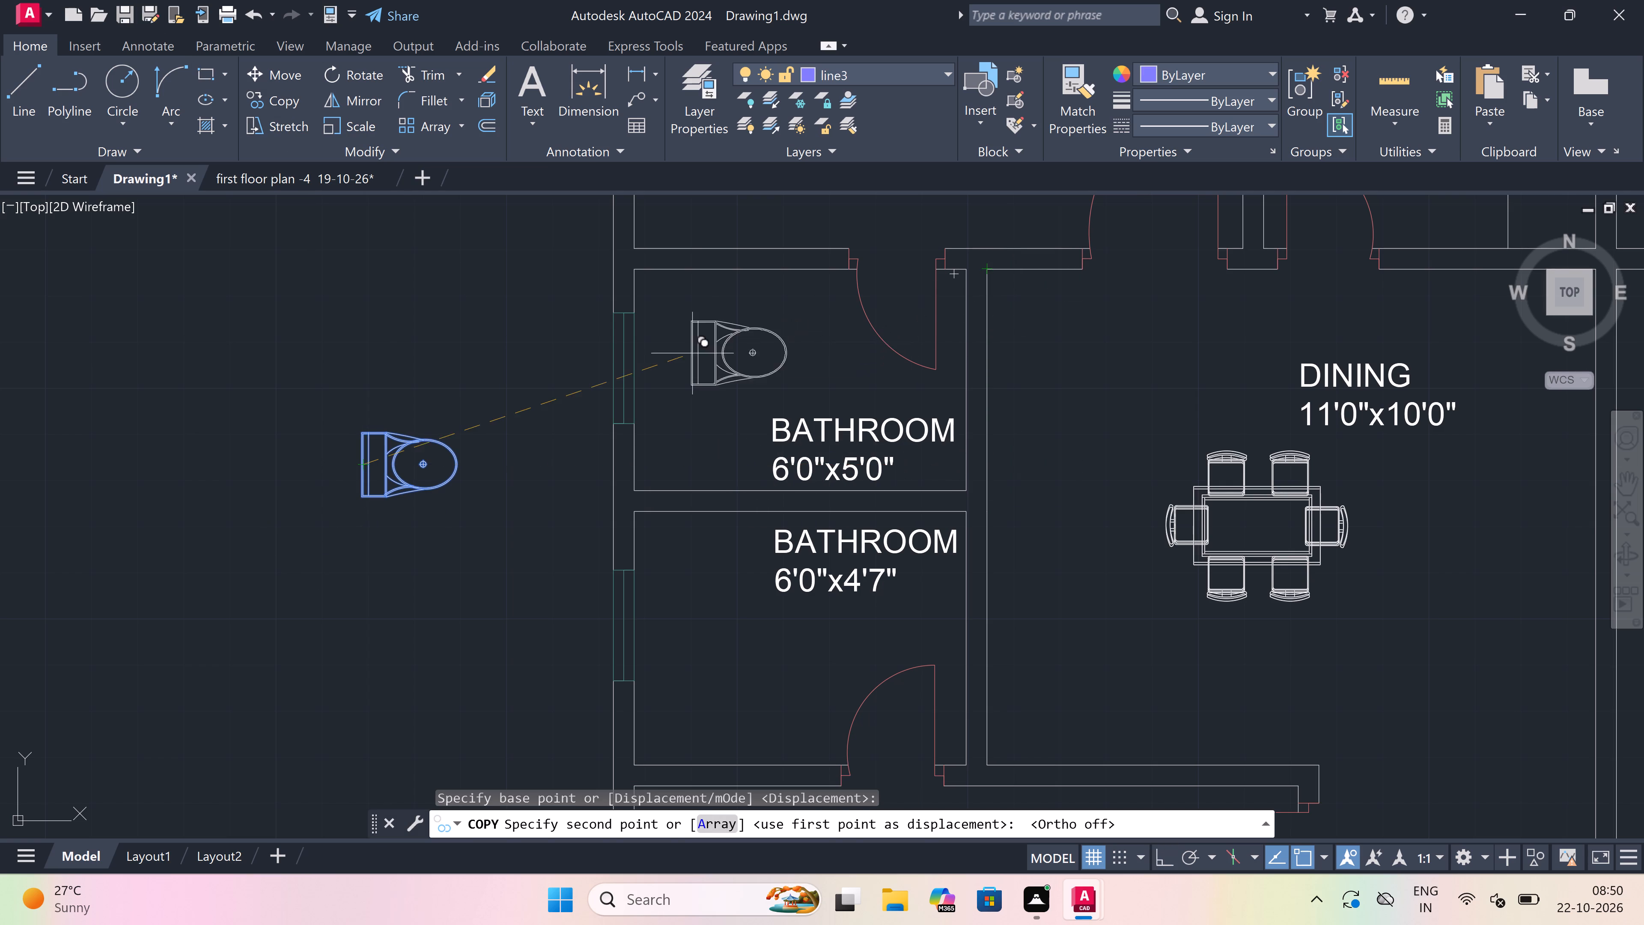
{"action": "scroll", "coordinate": [676, 336], "scroll_direction": "up", "scroll_amount": 3}
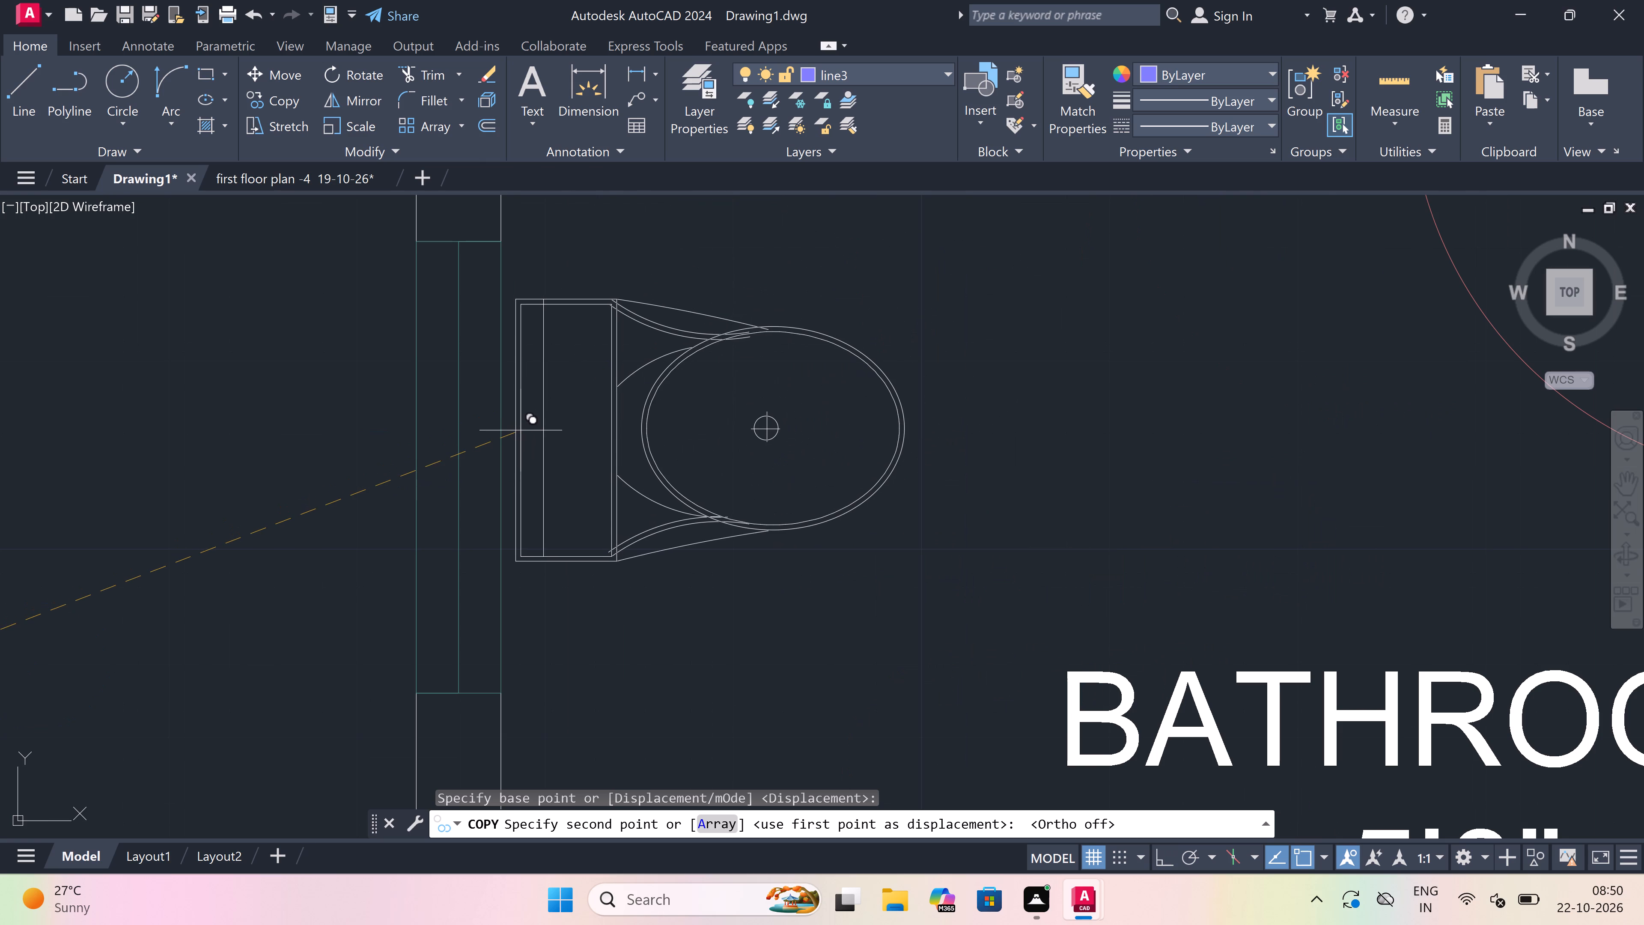
{"action": "left_click", "coordinate": [519, 430]}
Place another copy of the rotated toilet in the left unit's BATHROOM 6'0"x4'7", beside the outer-wall window.
{"action": "scroll", "coordinate": [523, 419], "scroll_direction": "down", "scroll_amount": 6}
{"action": "scroll", "coordinate": [518, 546], "scroll_direction": "up", "scroll_amount": 2}
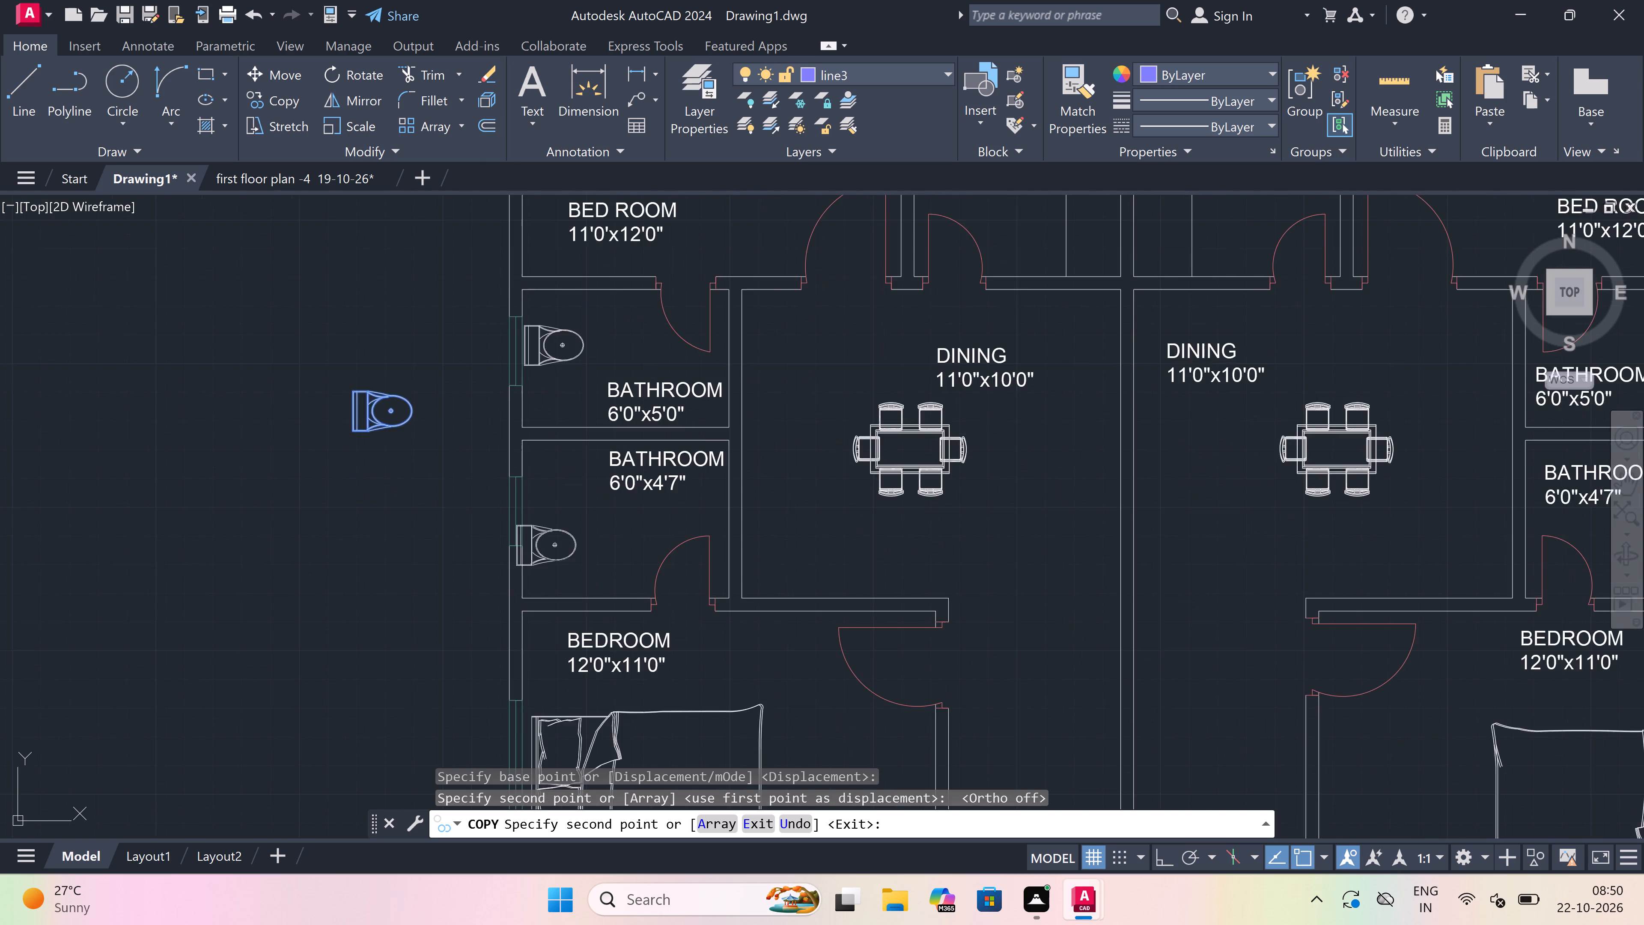
{"action": "scroll", "coordinate": [523, 480], "scroll_direction": "up", "scroll_amount": 5}
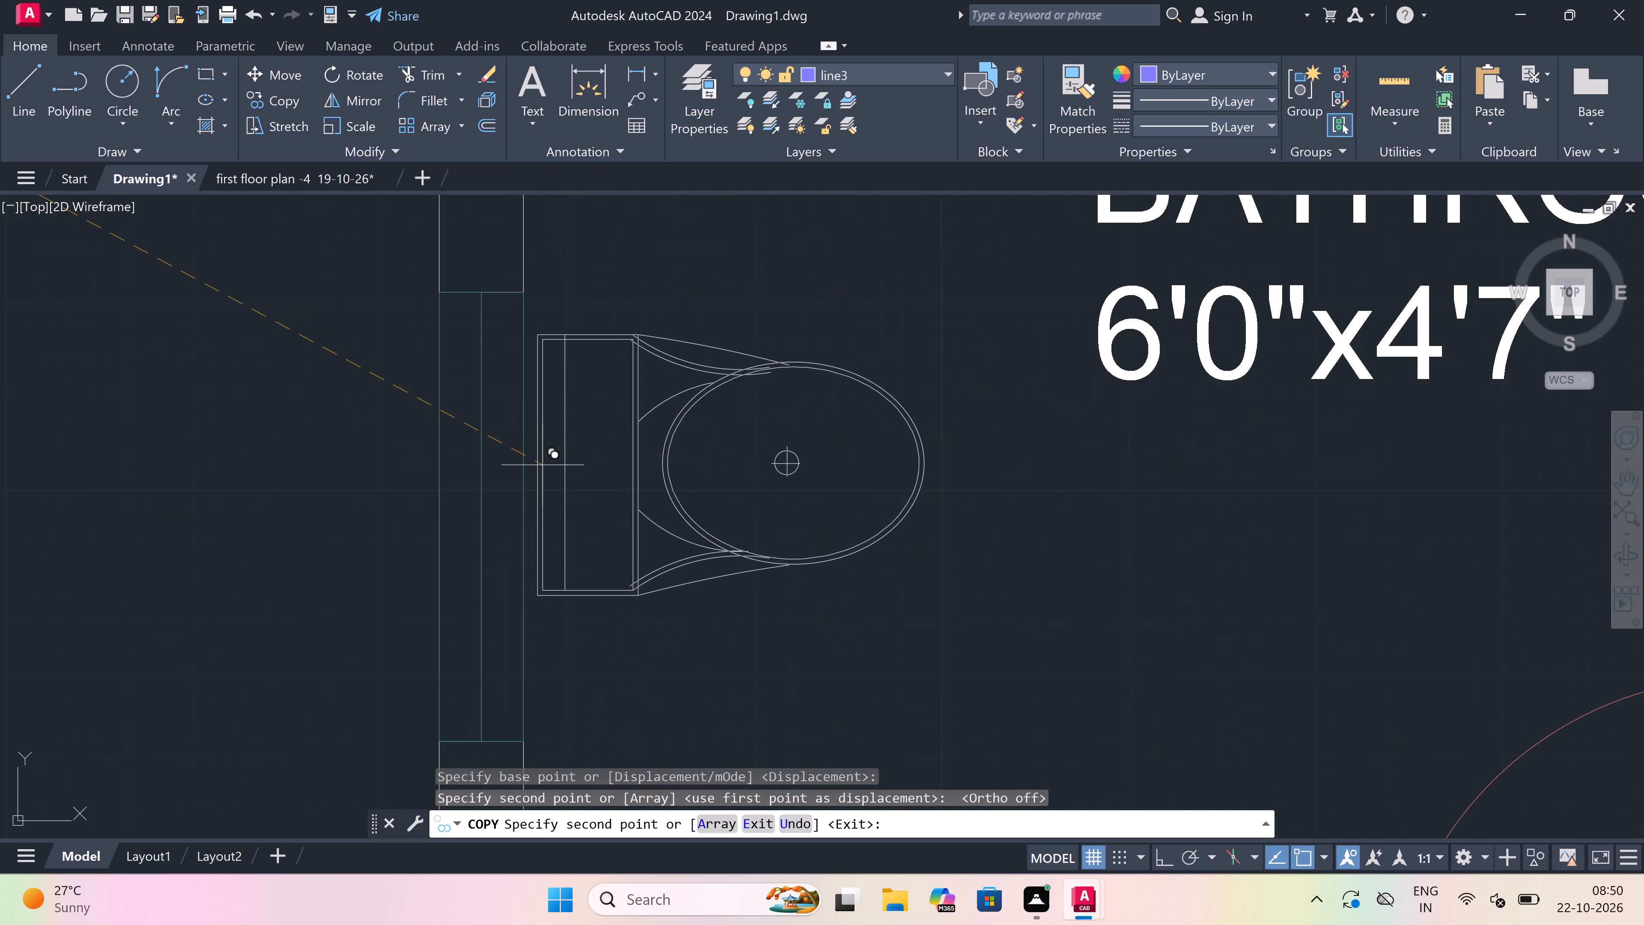
{"action": "left_click", "coordinate": [542, 465]}
{"action": "key", "text": "Escape"}
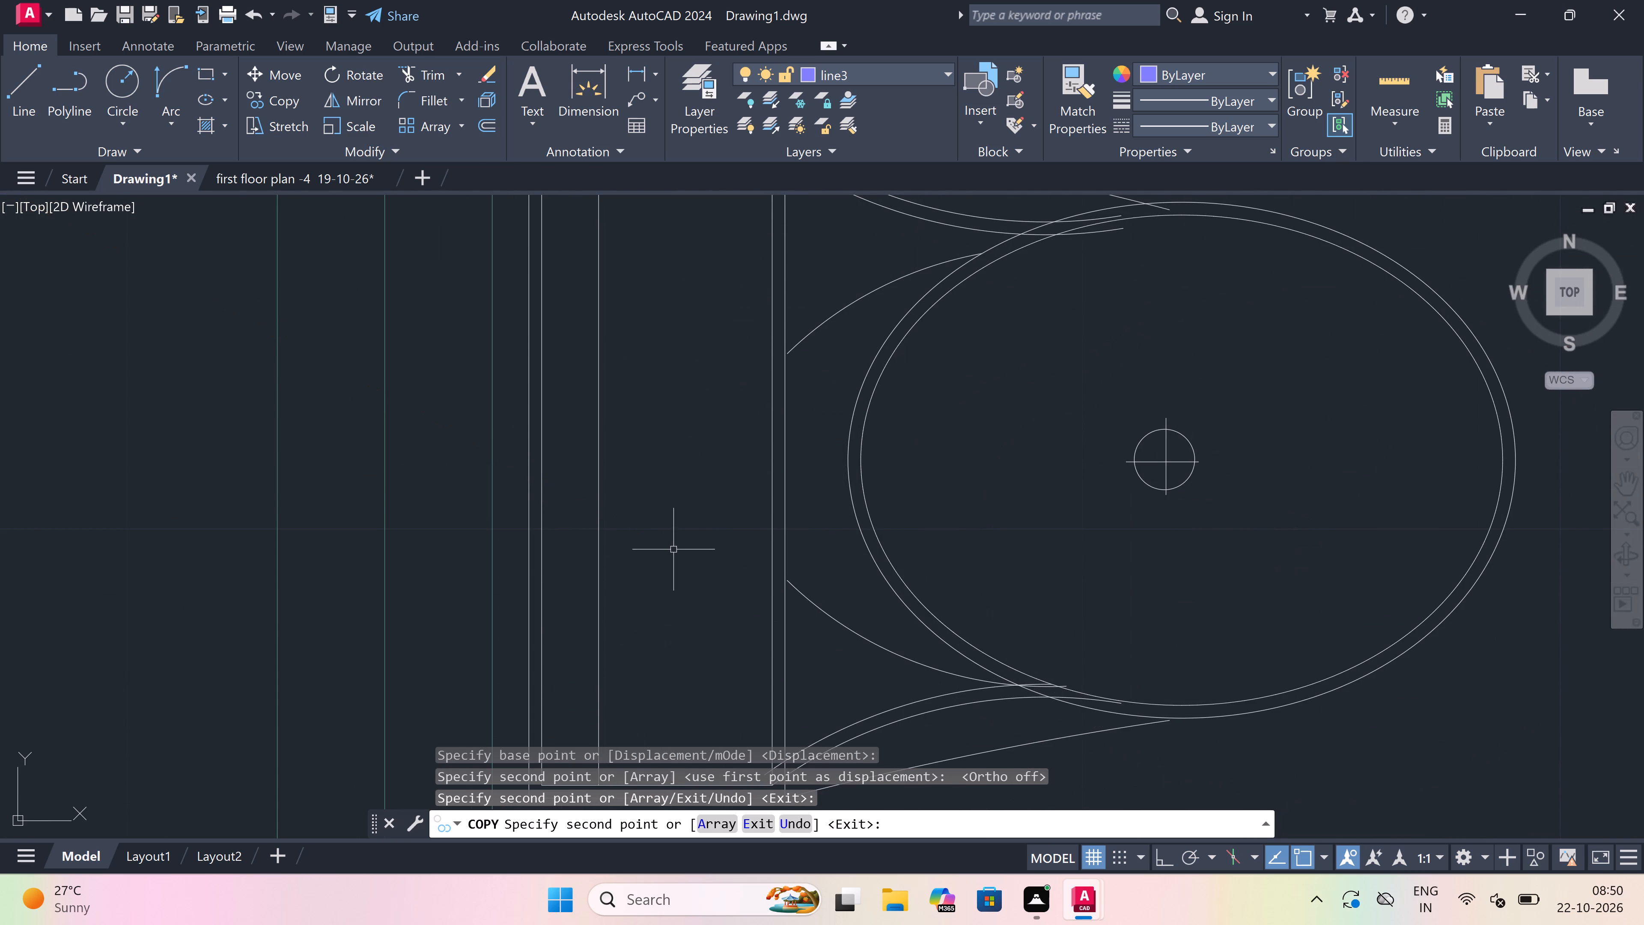
Delete the spare toilet left outside the left unit's outer wall.
{"action": "scroll", "coordinate": [557, 493], "scroll_direction": "down", "scroll_amount": 5}
{"action": "scroll", "coordinate": [395, 298], "scroll_direction": "up", "scroll_amount": 1}
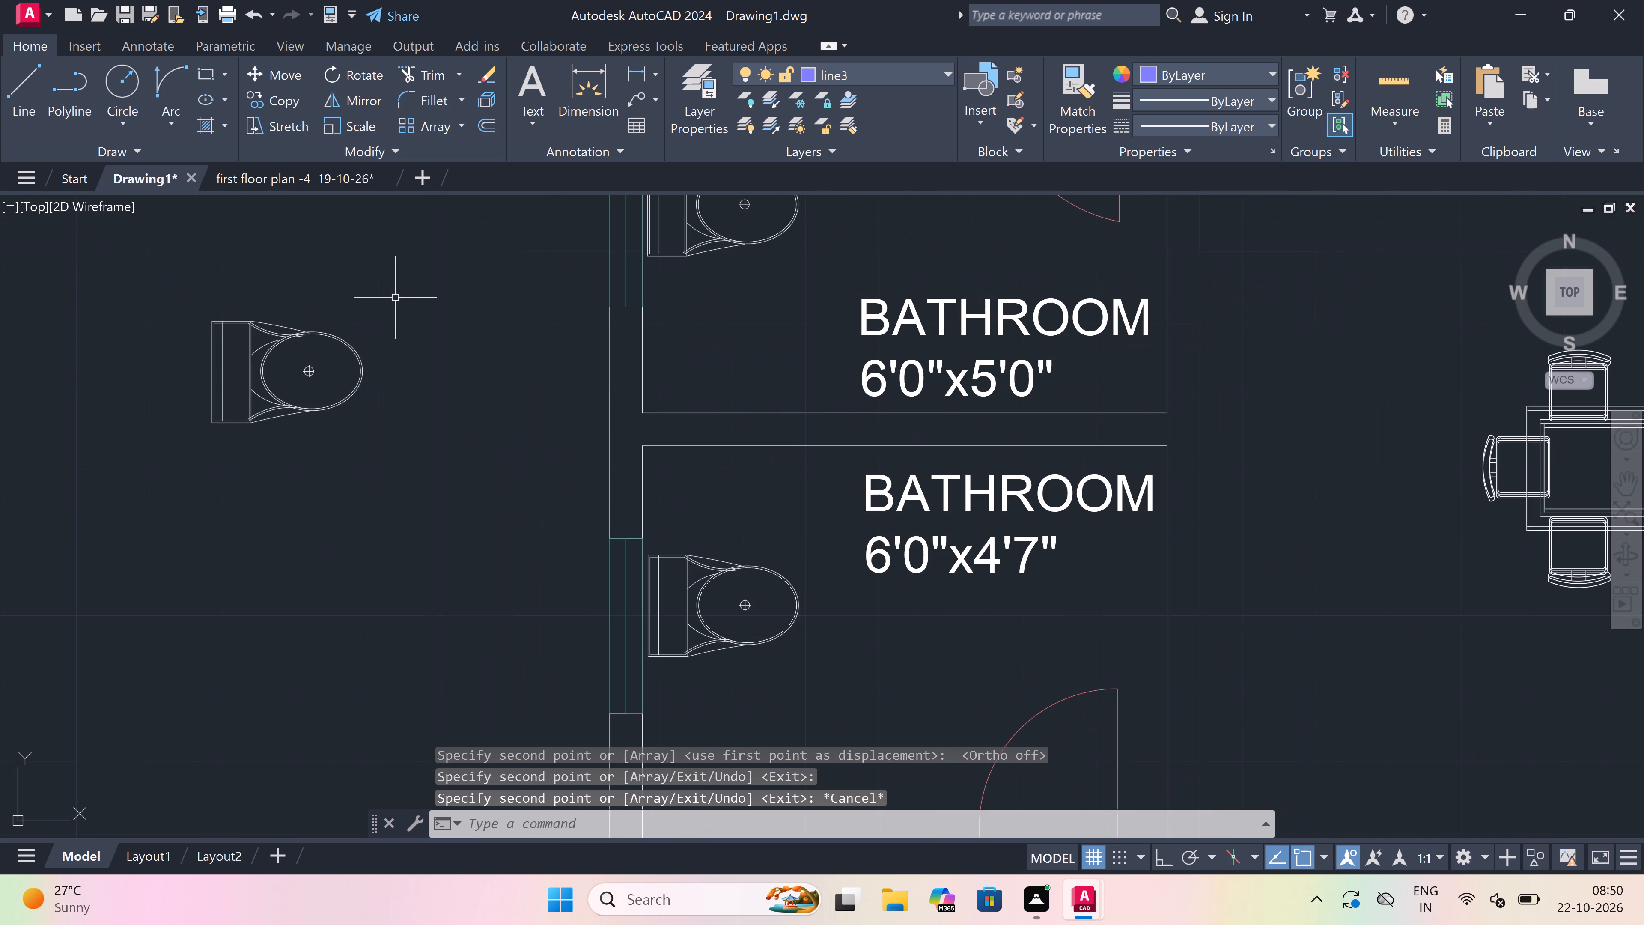
{"action": "left_click", "coordinate": [395, 299]}
{"action": "left_click", "coordinate": [70, 476]}
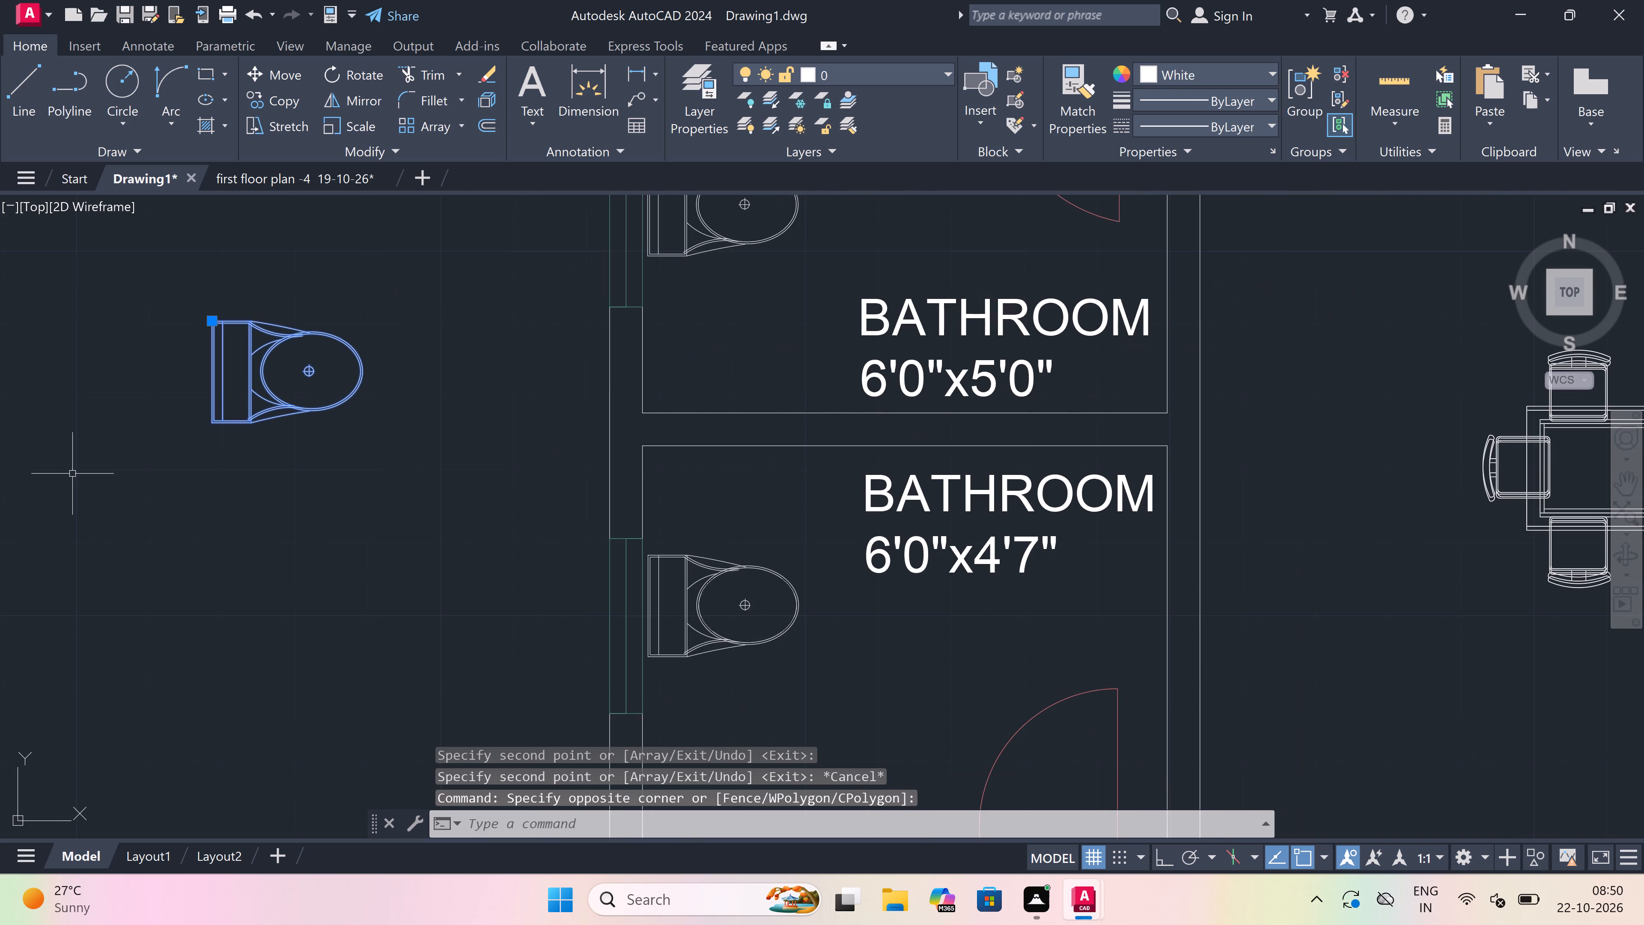
{"action": "key", "text": "Delete"}
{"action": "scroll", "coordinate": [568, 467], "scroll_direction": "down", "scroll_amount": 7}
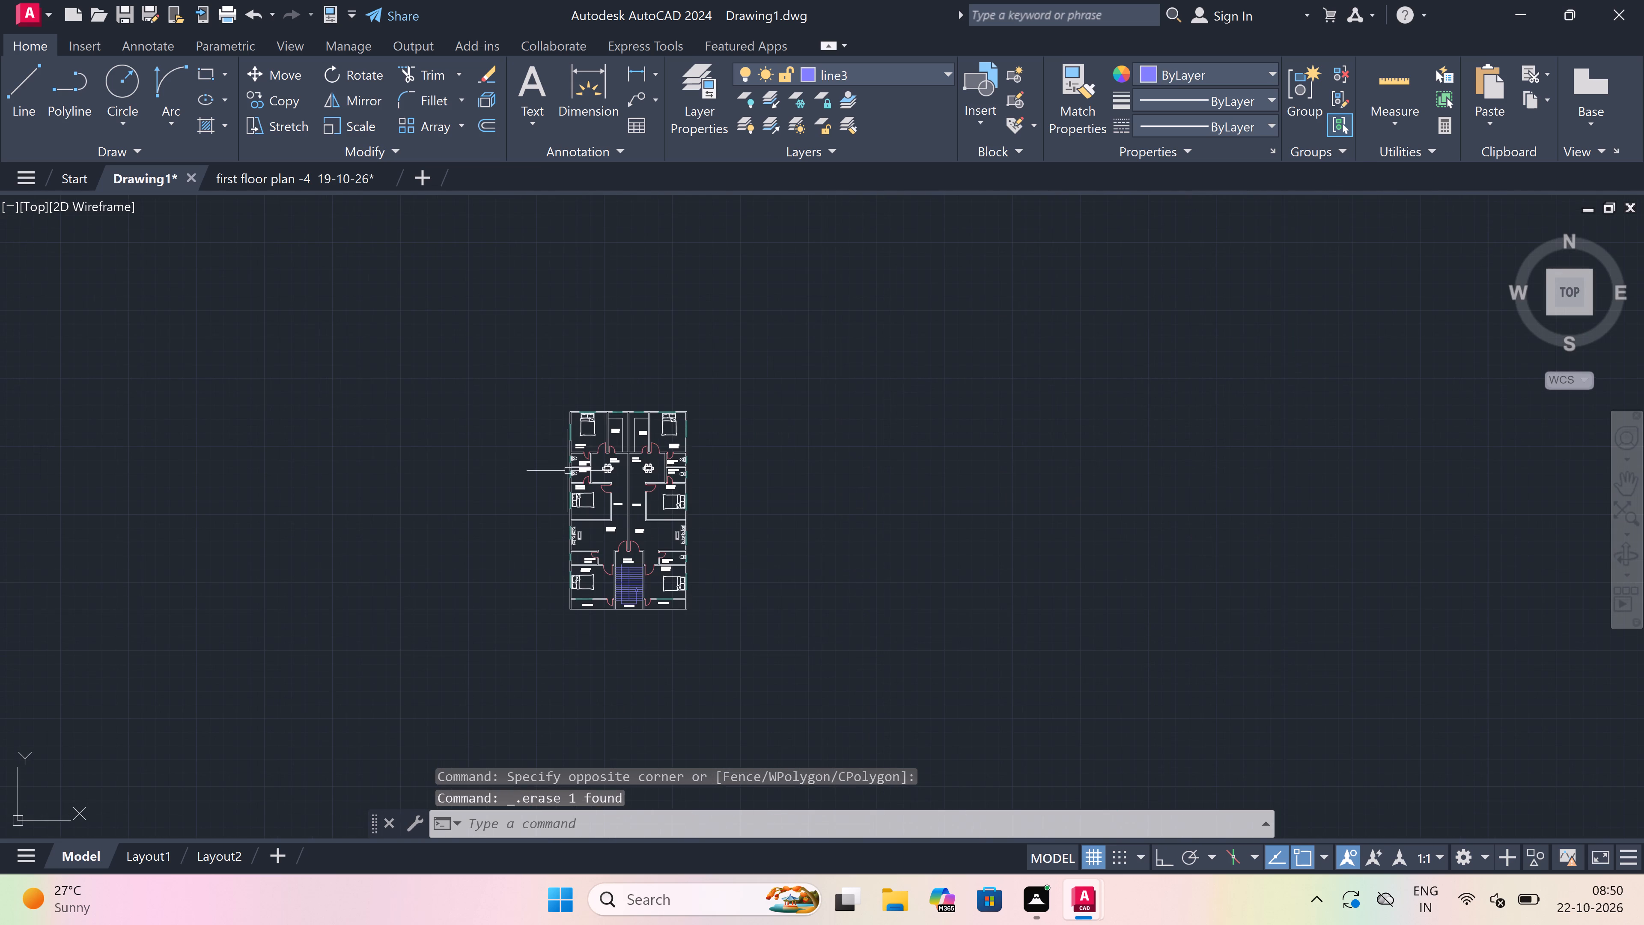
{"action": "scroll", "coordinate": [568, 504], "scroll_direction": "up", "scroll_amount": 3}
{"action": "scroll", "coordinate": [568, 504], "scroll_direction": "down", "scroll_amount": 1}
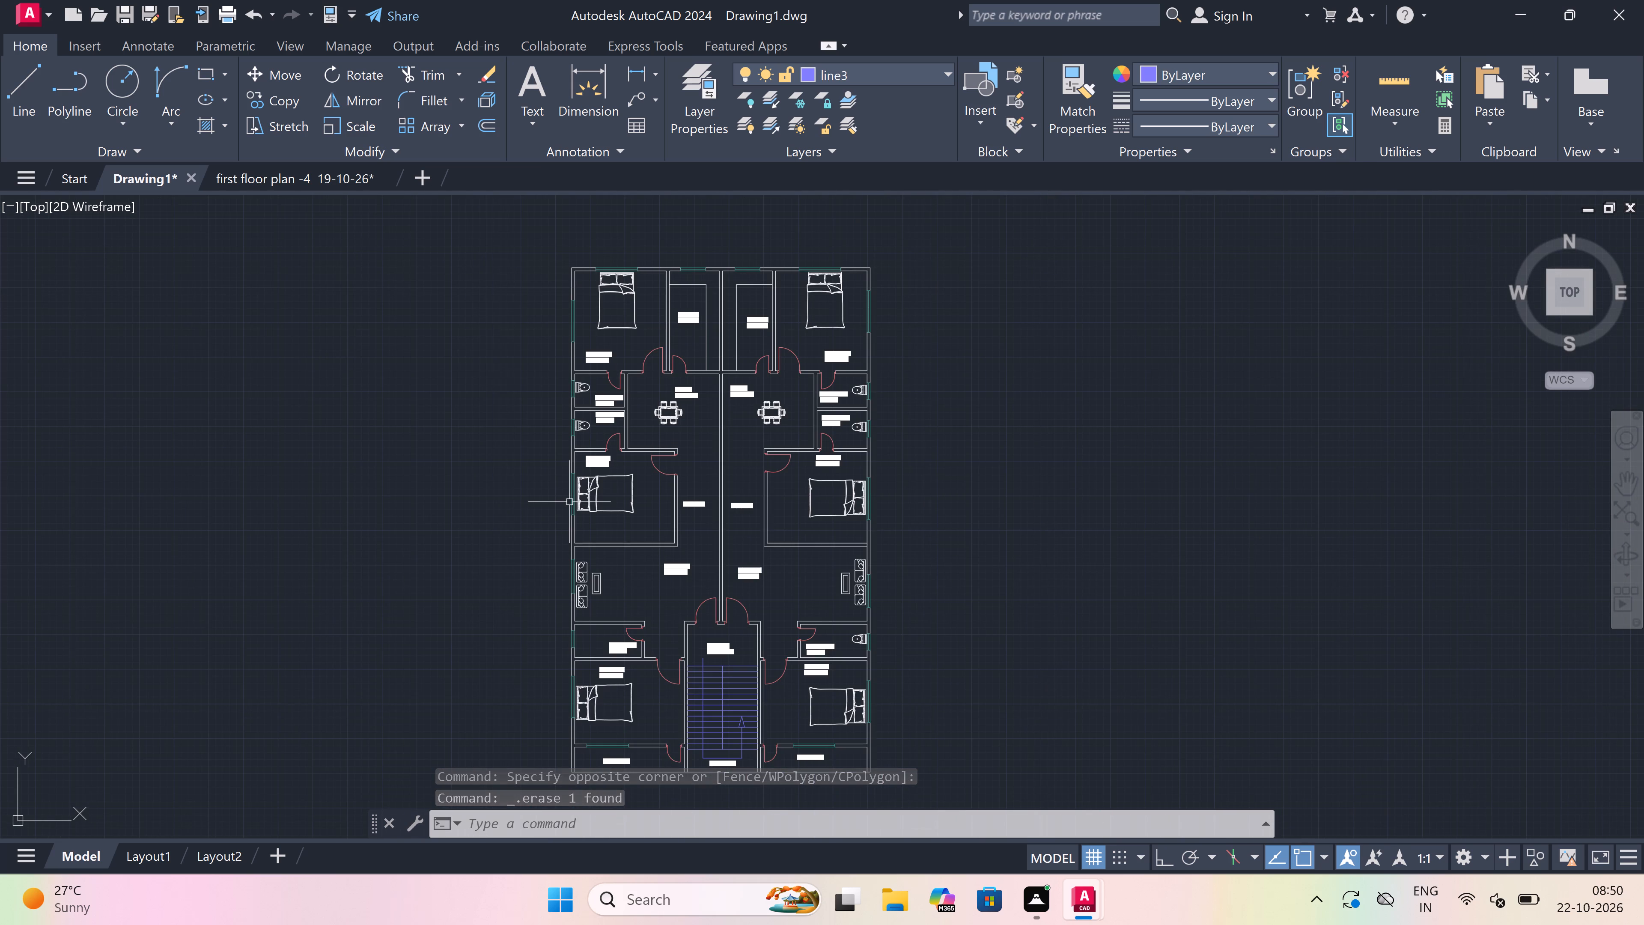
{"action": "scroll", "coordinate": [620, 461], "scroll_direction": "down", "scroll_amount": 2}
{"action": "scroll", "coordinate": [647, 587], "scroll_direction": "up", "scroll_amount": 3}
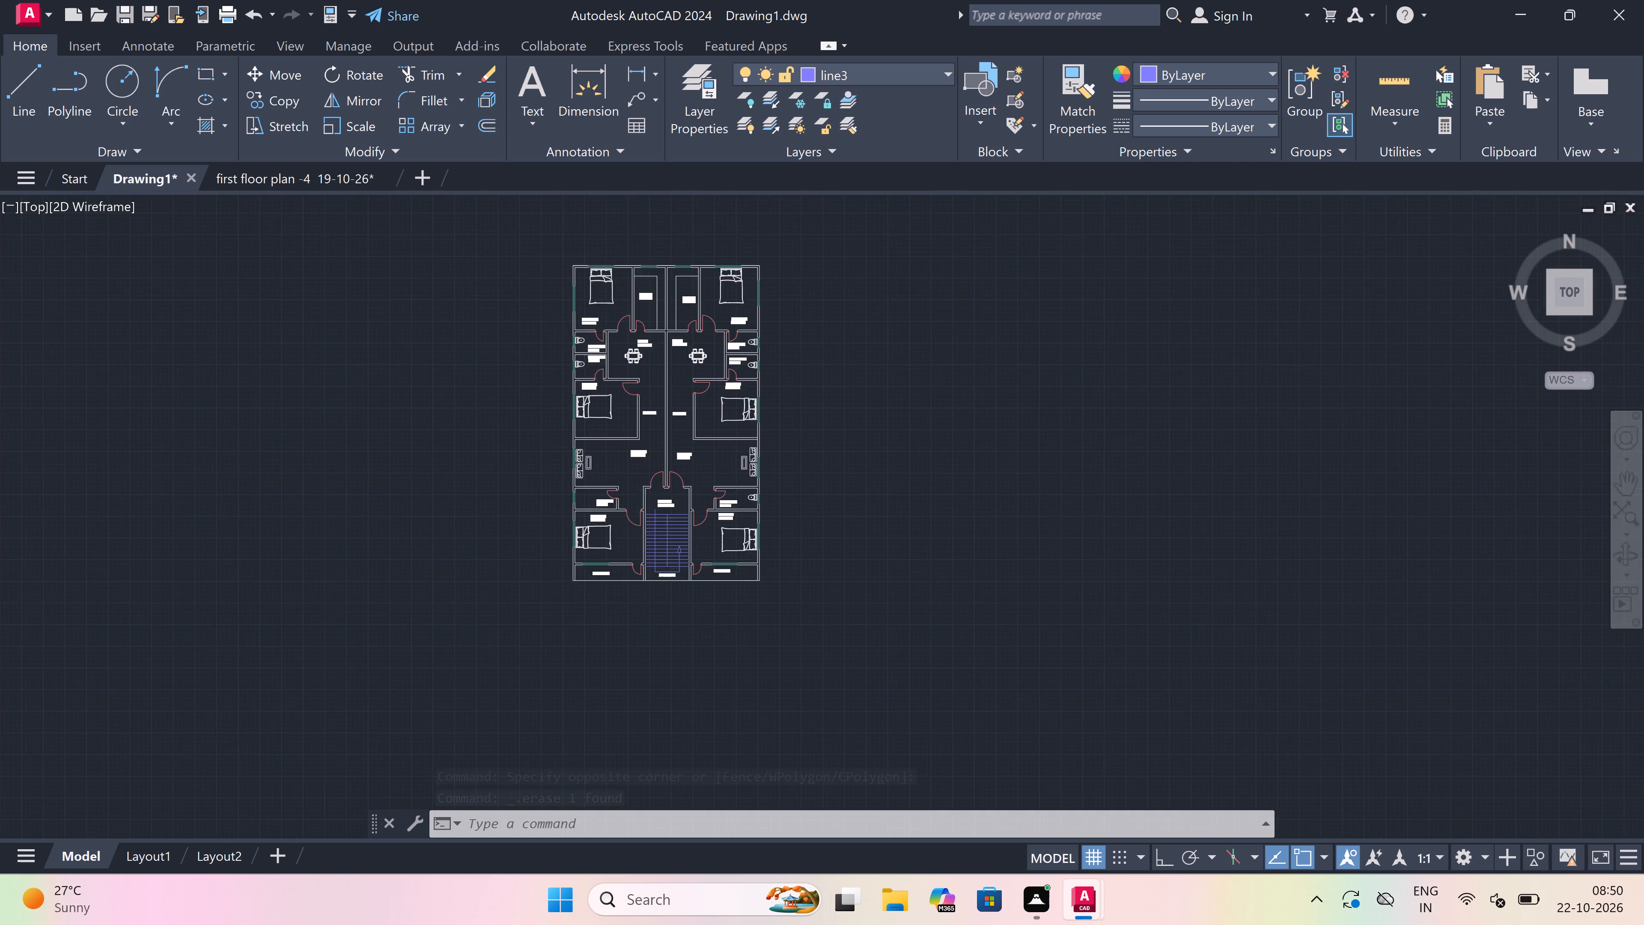
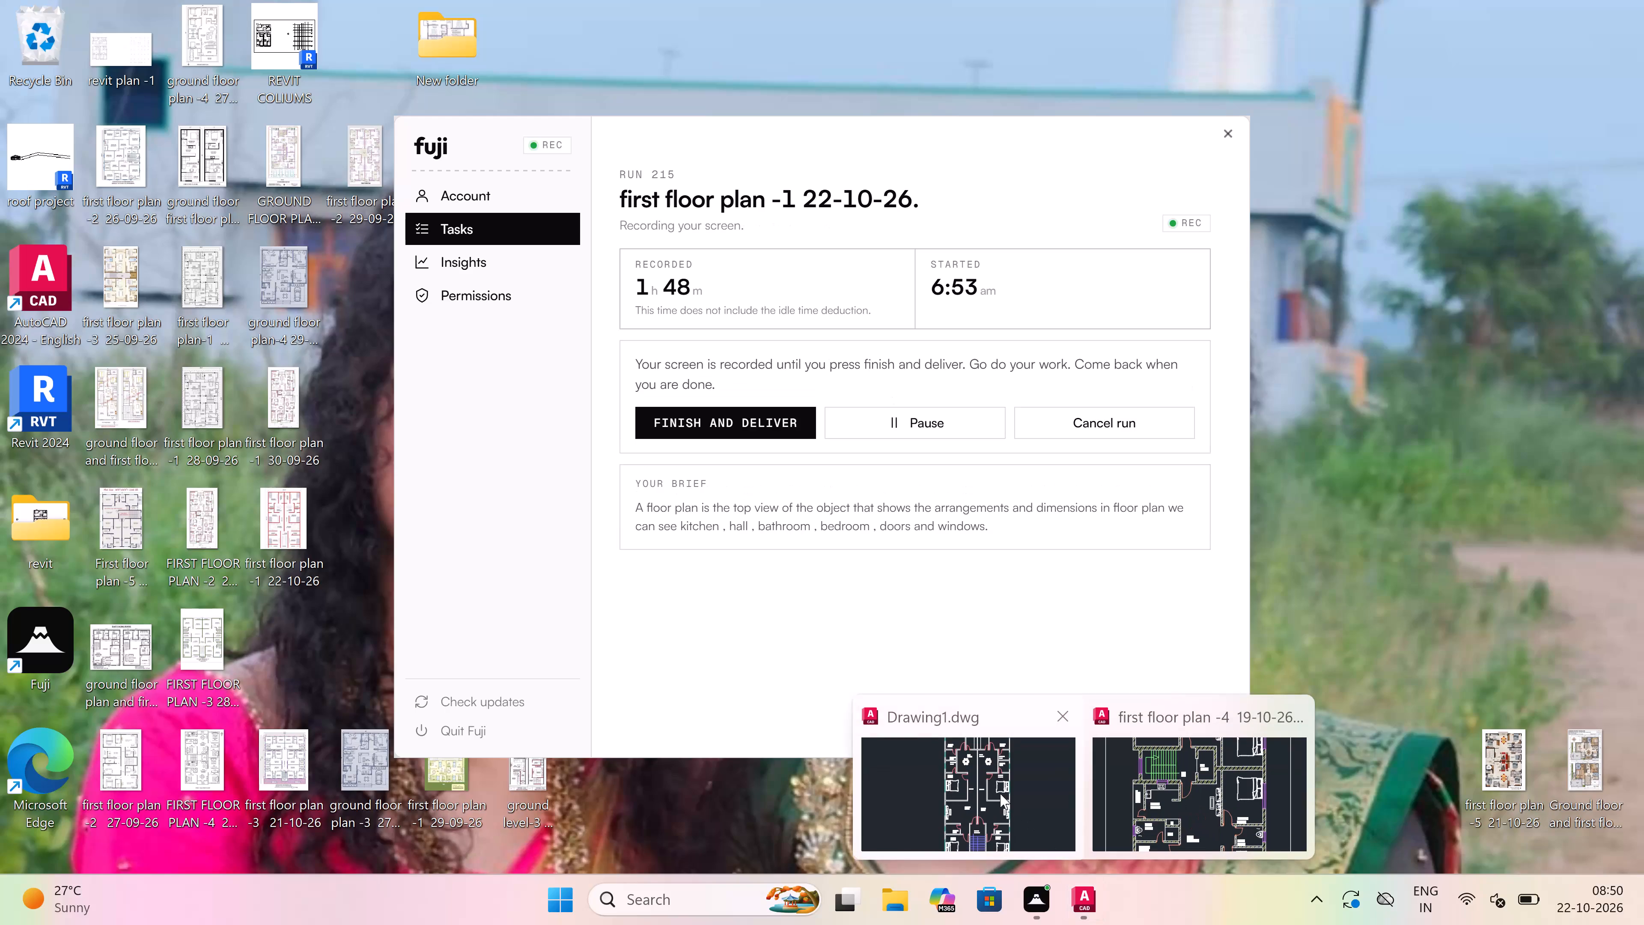
Switch to Drawing1 in AutoCAD and maximize the application window.
{"action": "left_click_drag", "start_coordinate": [1001, 794], "coordinate": [1005, 795]}
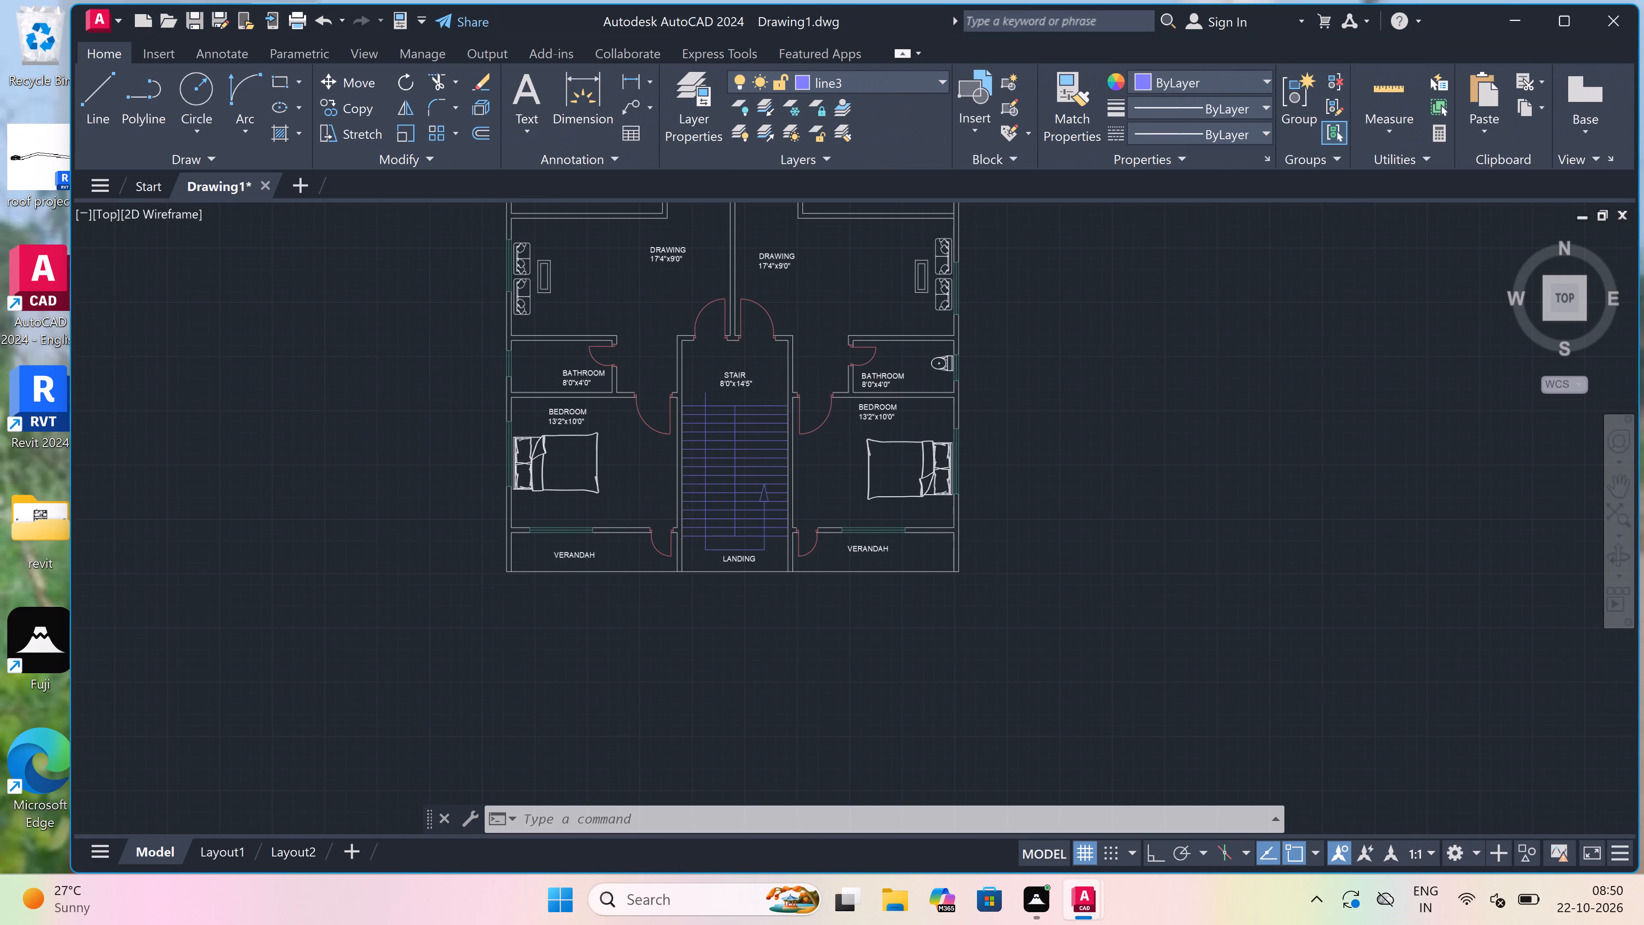
{"action": "scroll", "coordinate": [779, 501], "scroll_direction": "down", "scroll_amount": 6}
{"action": "scroll", "coordinate": [785, 454], "scroll_direction": "up", "scroll_amount": 4}
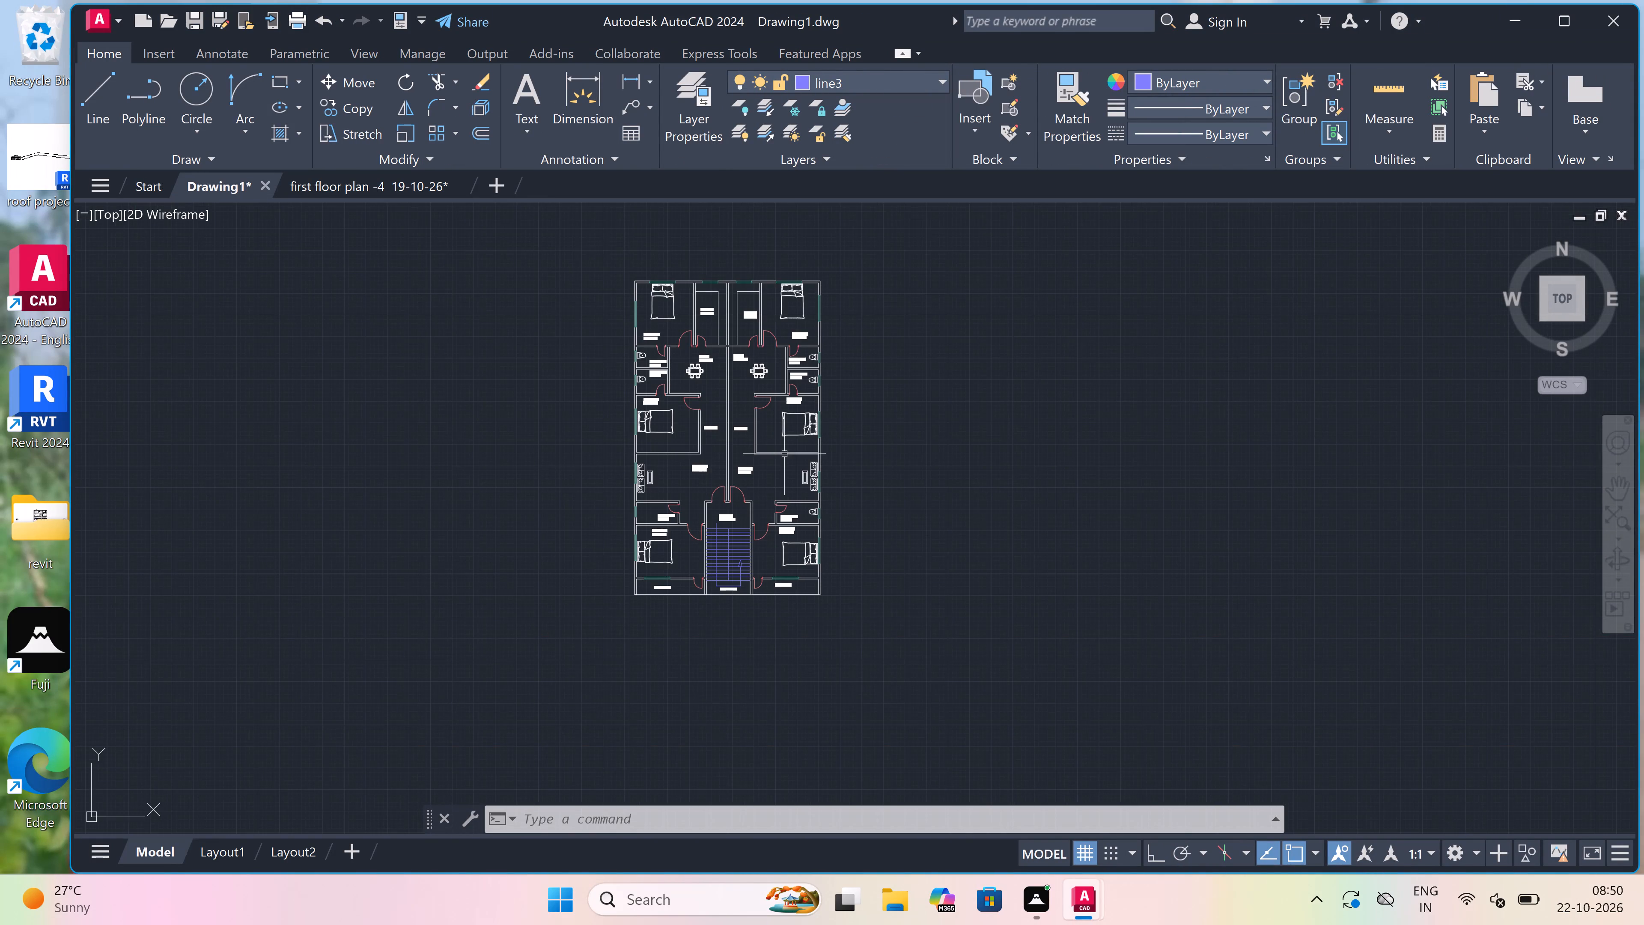
{"action": "scroll", "coordinate": [766, 468], "scroll_direction": "up", "scroll_amount": 2}
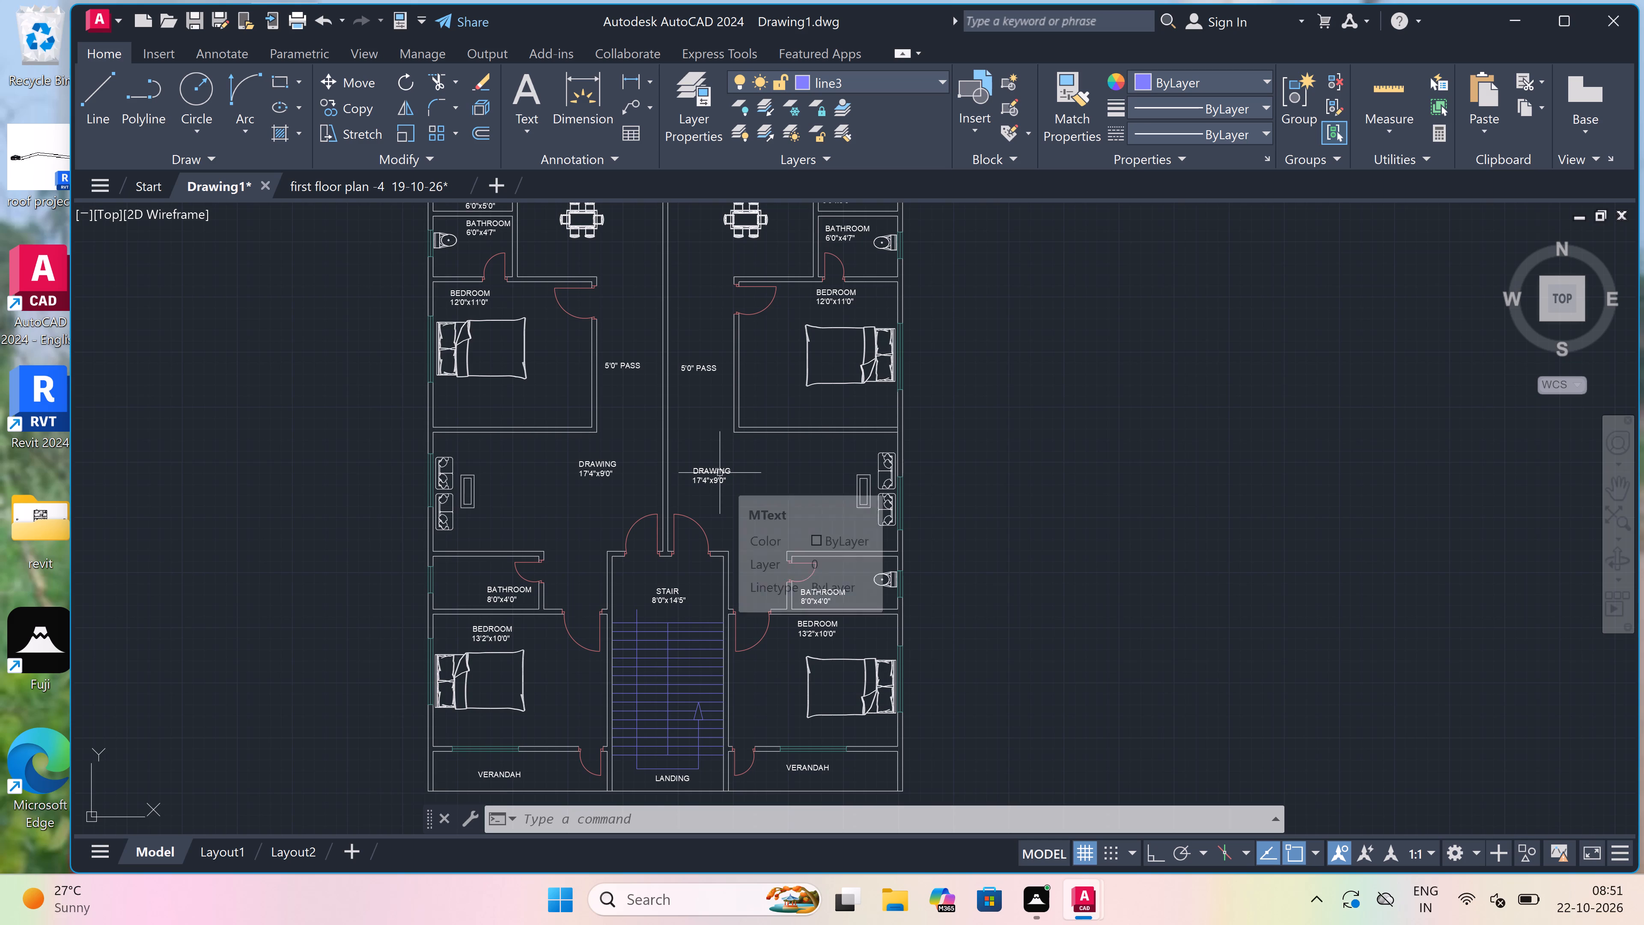
{"action": "type", "text": "h"}
{"action": "key", "text": "space"}
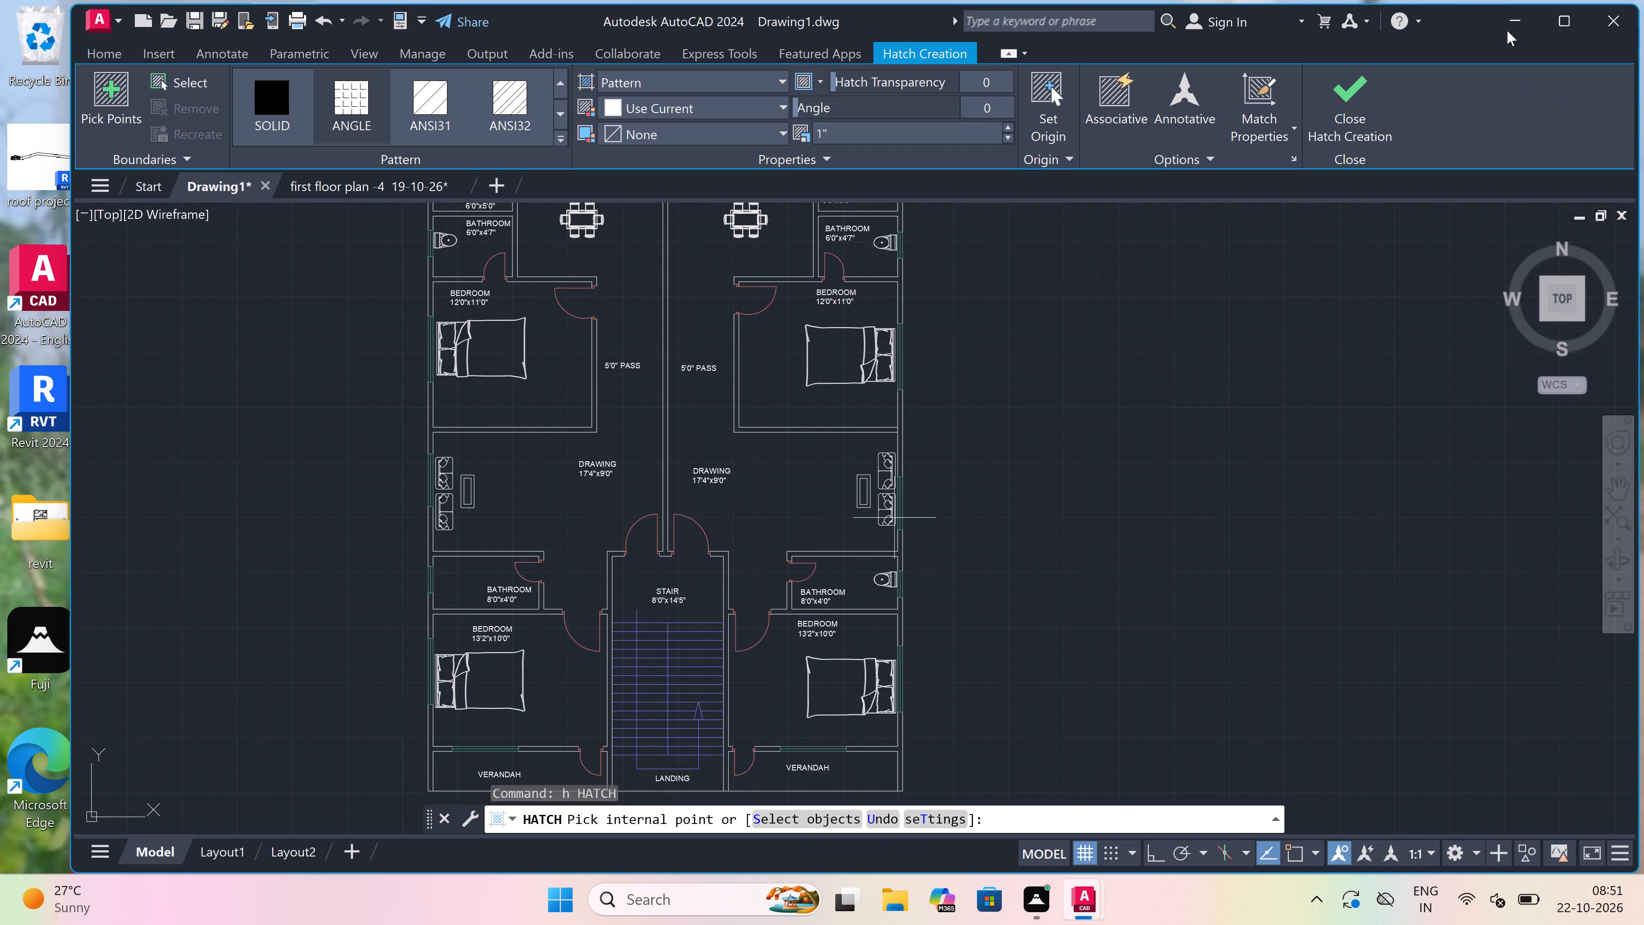
{"action": "left_click", "coordinate": [1555, 15]}
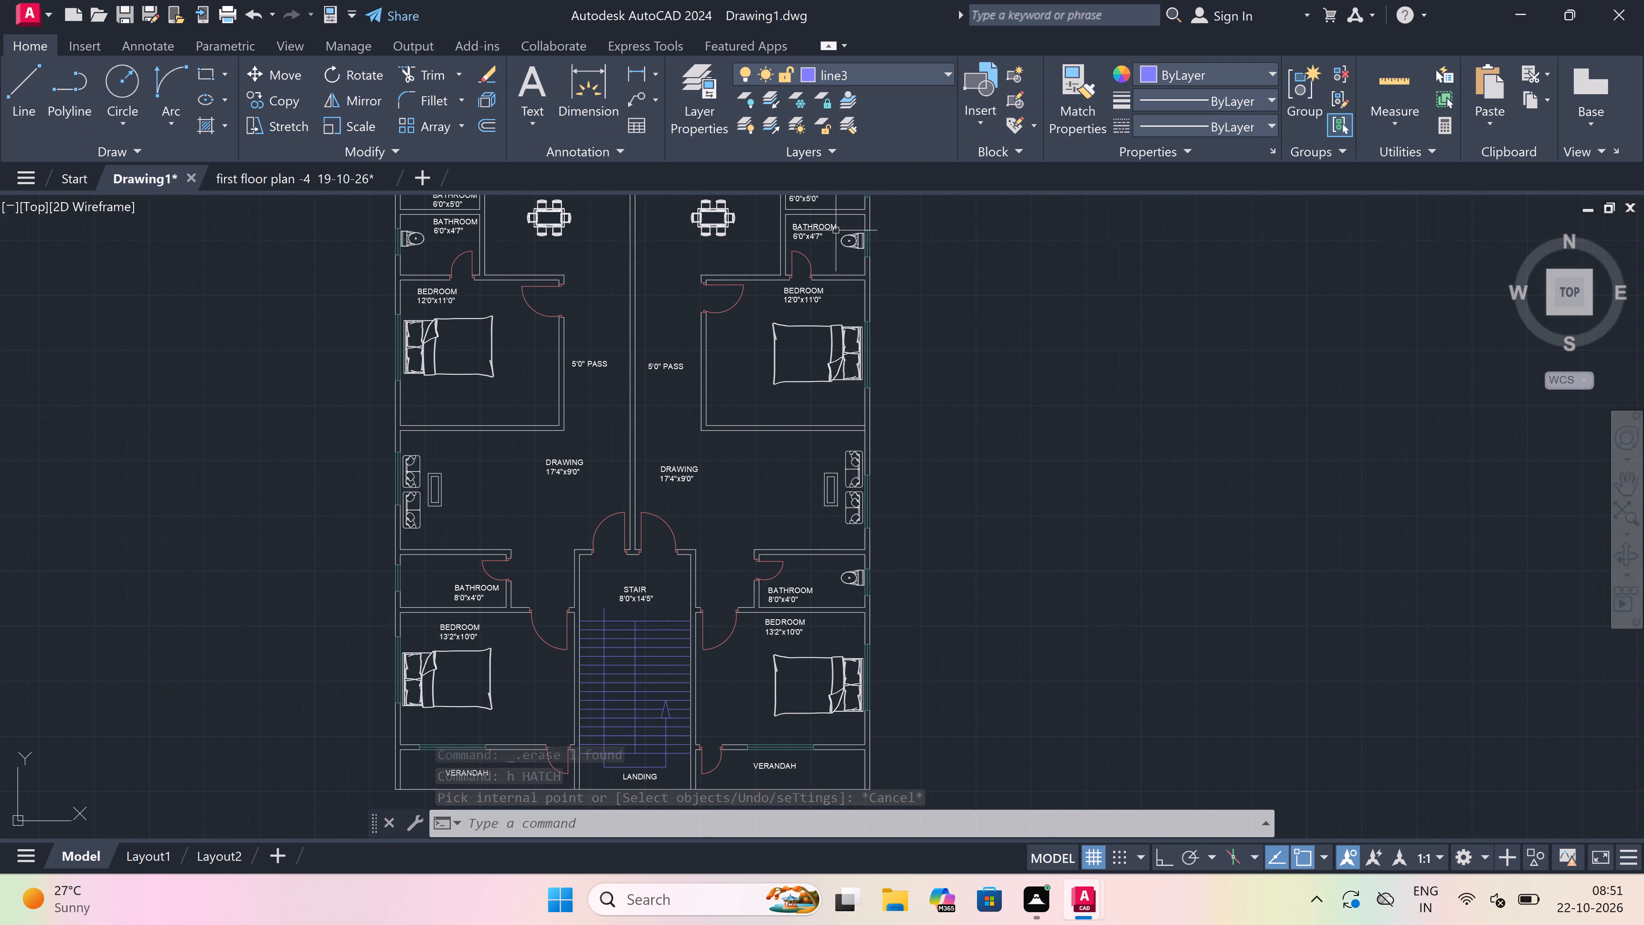
Hatch the left unit's upper bedroom corner wall and its bedroom–kitchen wall with pattern ANSI32 in colour 169,83,160.
{"action": "key", "text": "space"}
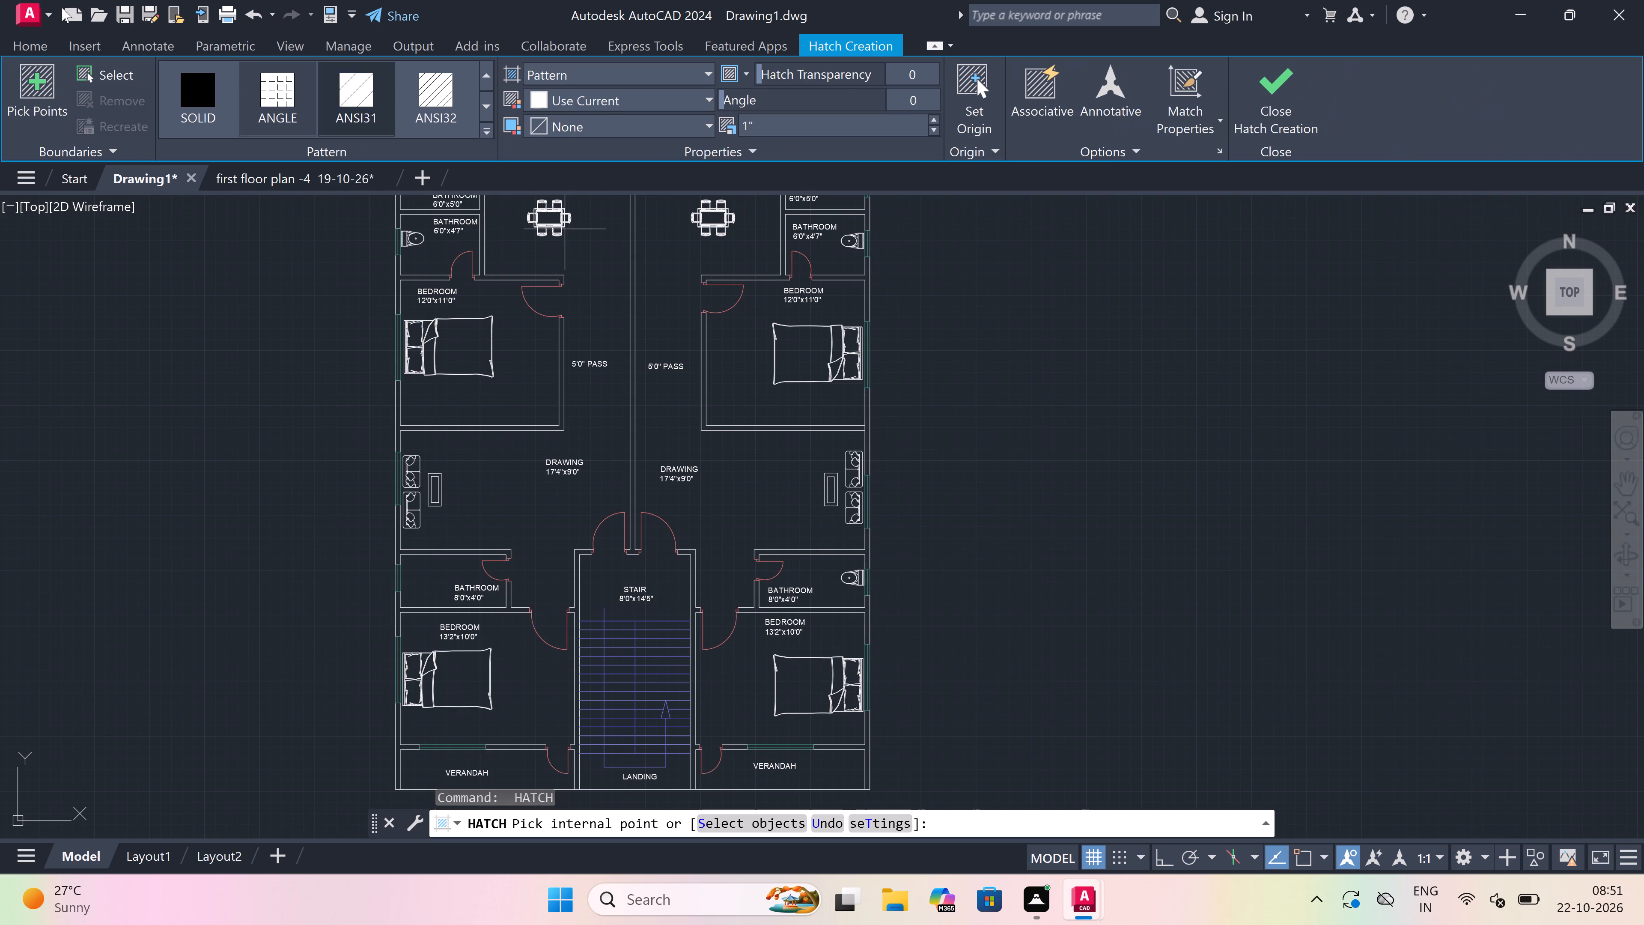
{"action": "double_click", "coordinate": [442, 84]}
{"action": "left_click", "coordinate": [659, 100]}
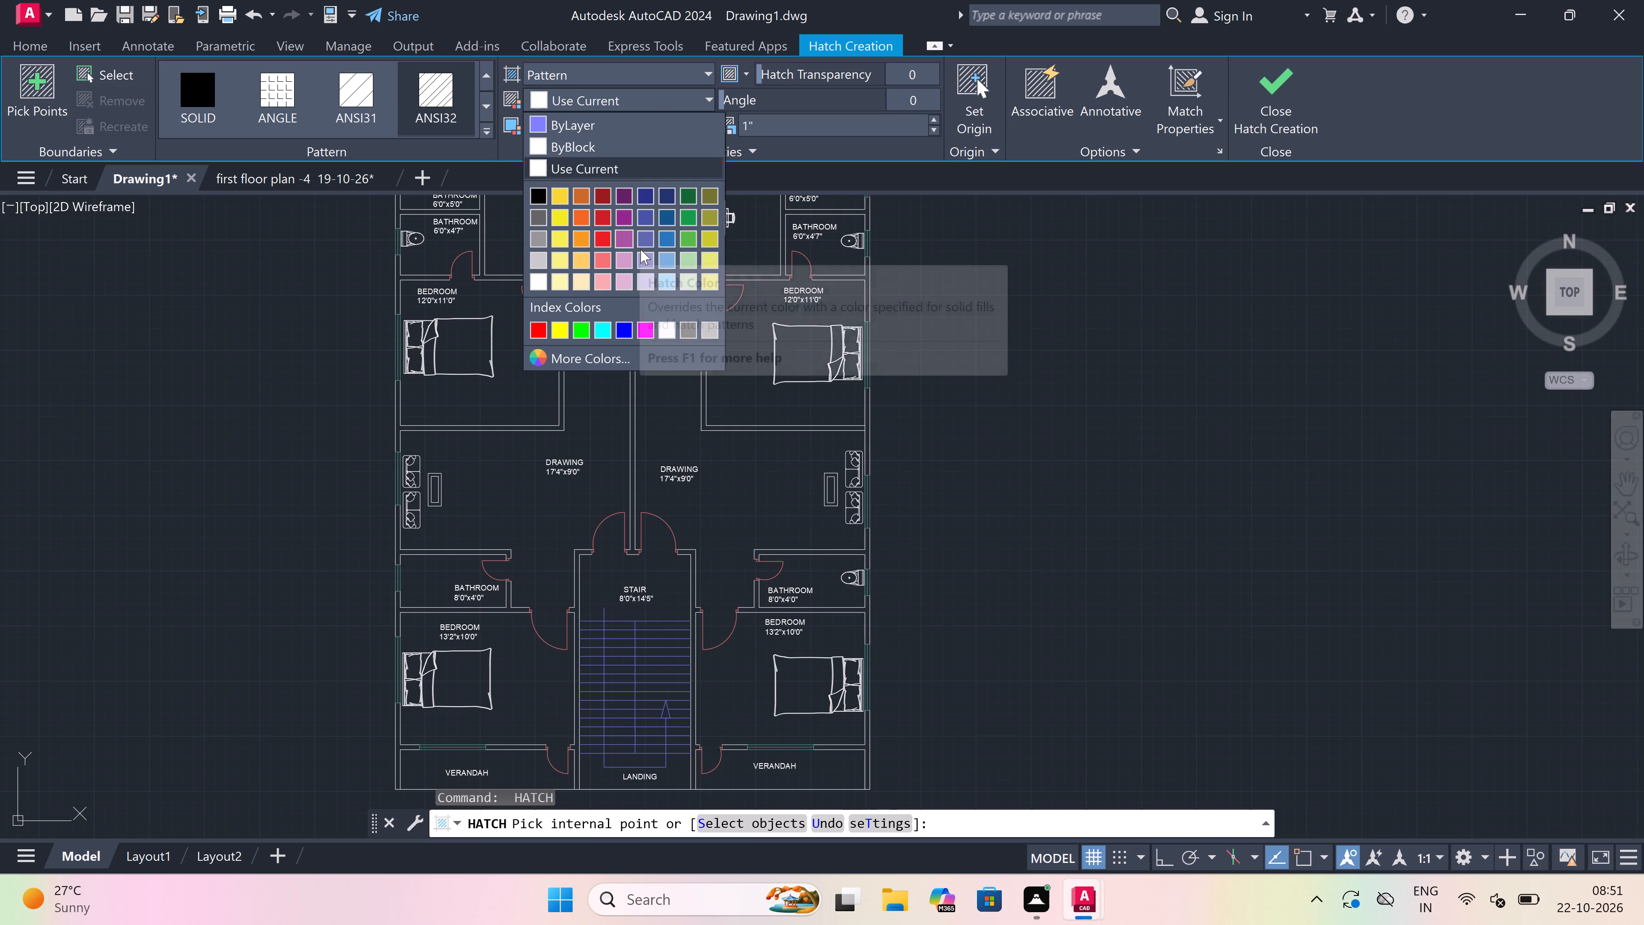
{"action": "left_click", "coordinate": [671, 236]}
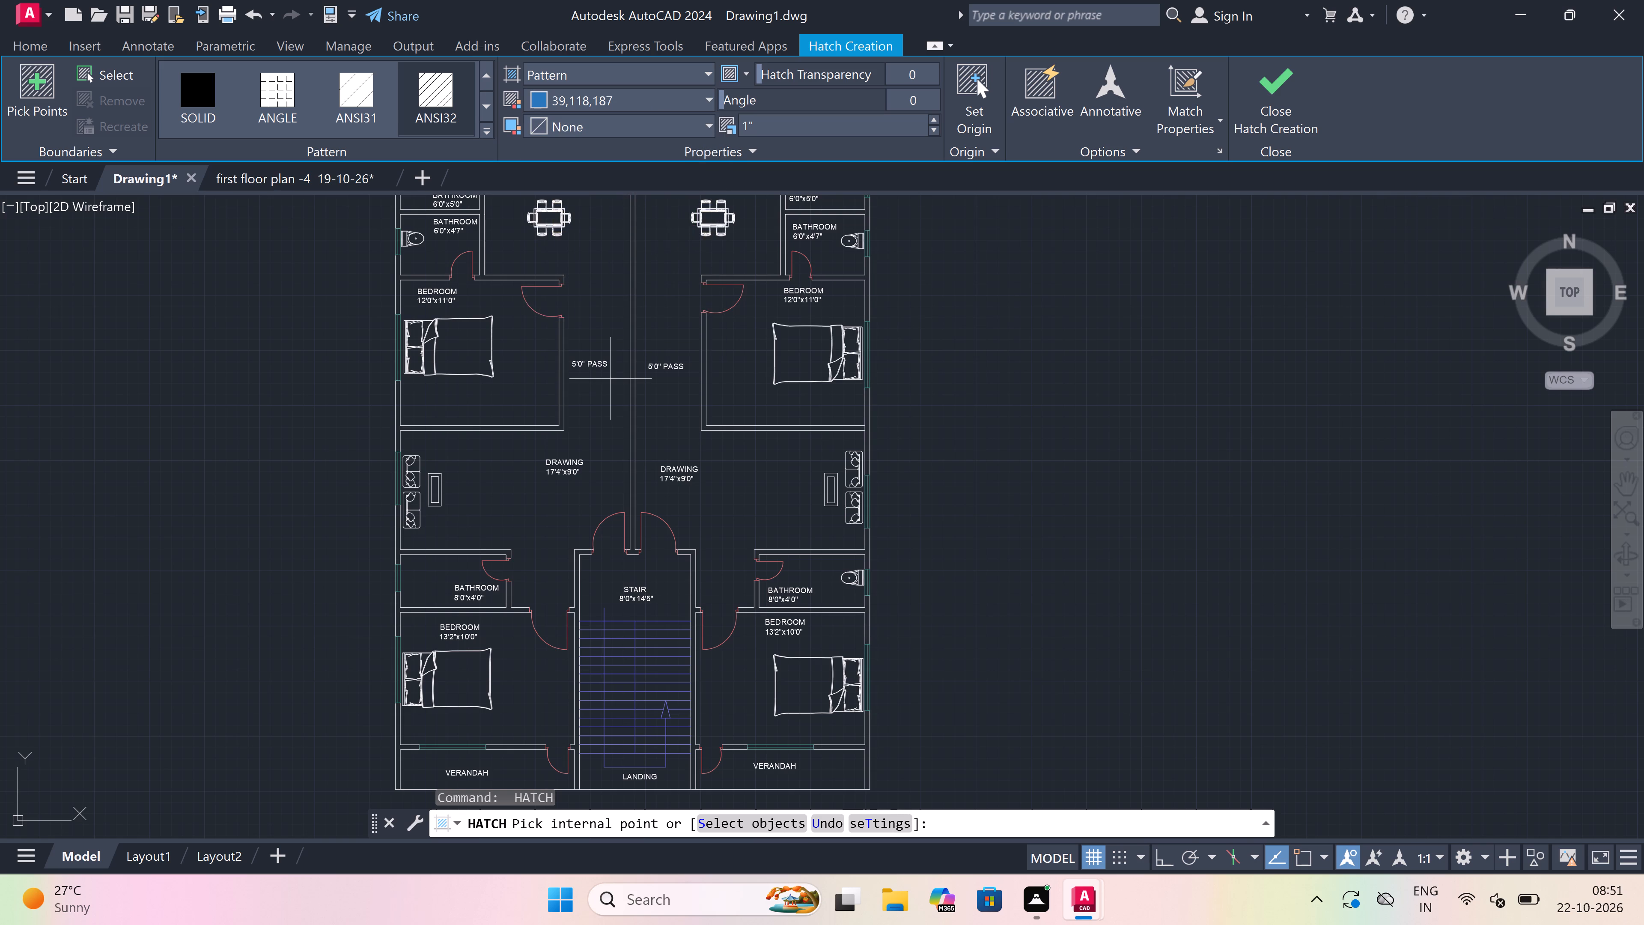
{"action": "scroll", "coordinate": [574, 412], "scroll_direction": "down", "scroll_amount": 3}
{"action": "scroll", "coordinate": [557, 319], "scroll_direction": "up", "scroll_amount": 2}
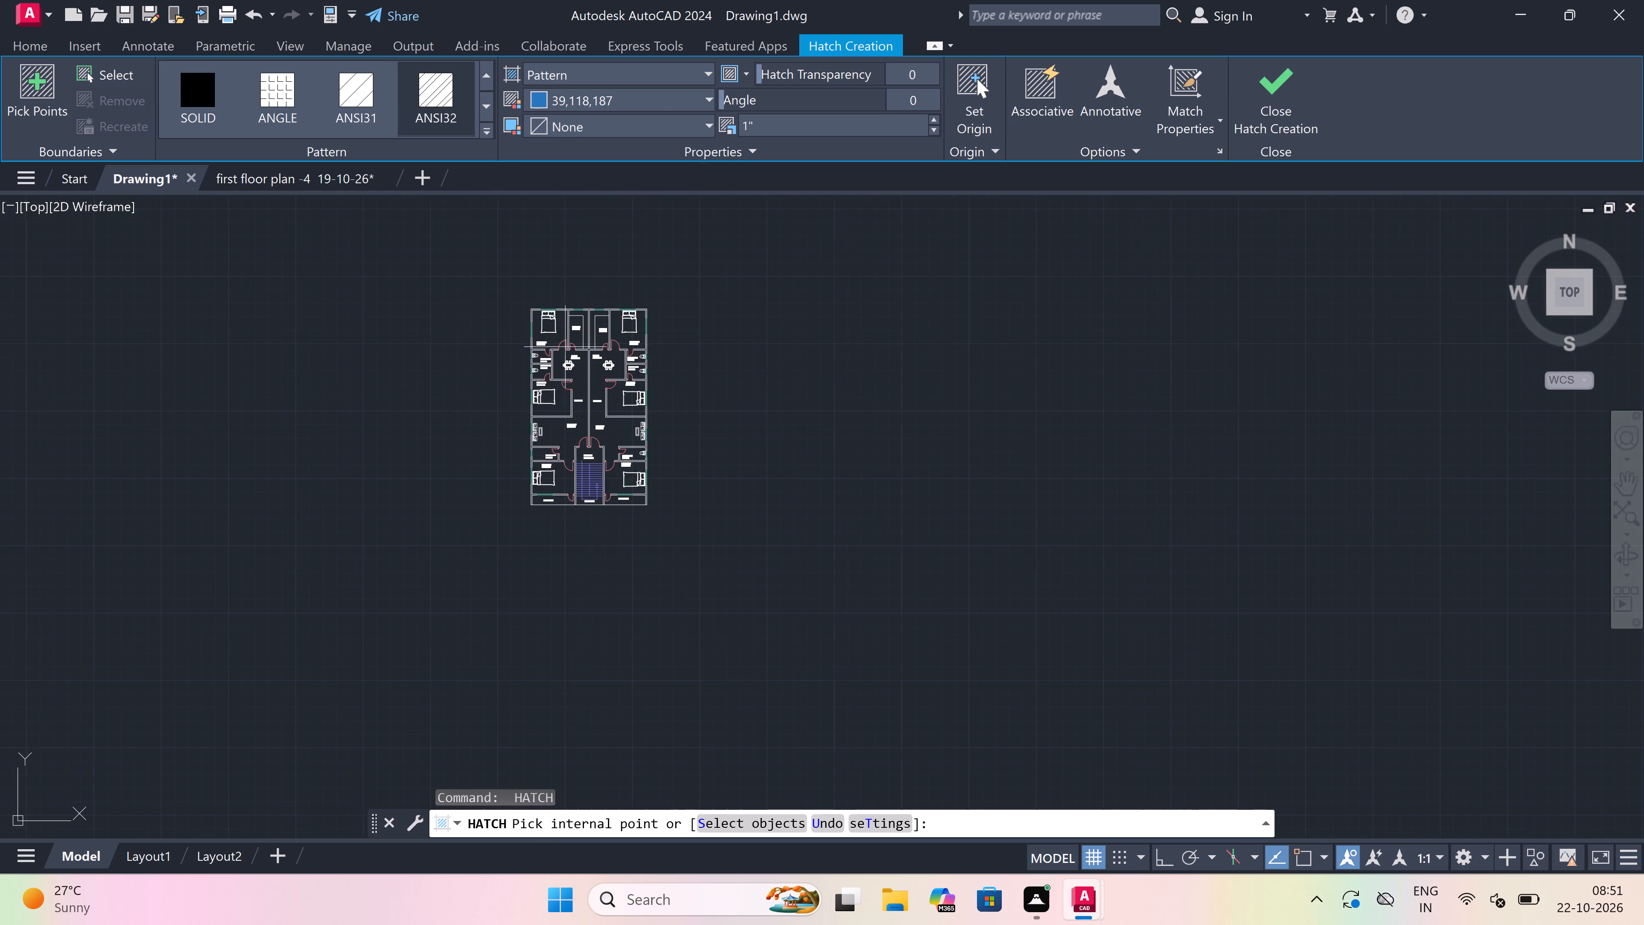
{"action": "scroll", "coordinate": [557, 319], "scroll_direction": "up", "scroll_amount": 1}
{"action": "left_click", "coordinate": [628, 94]}
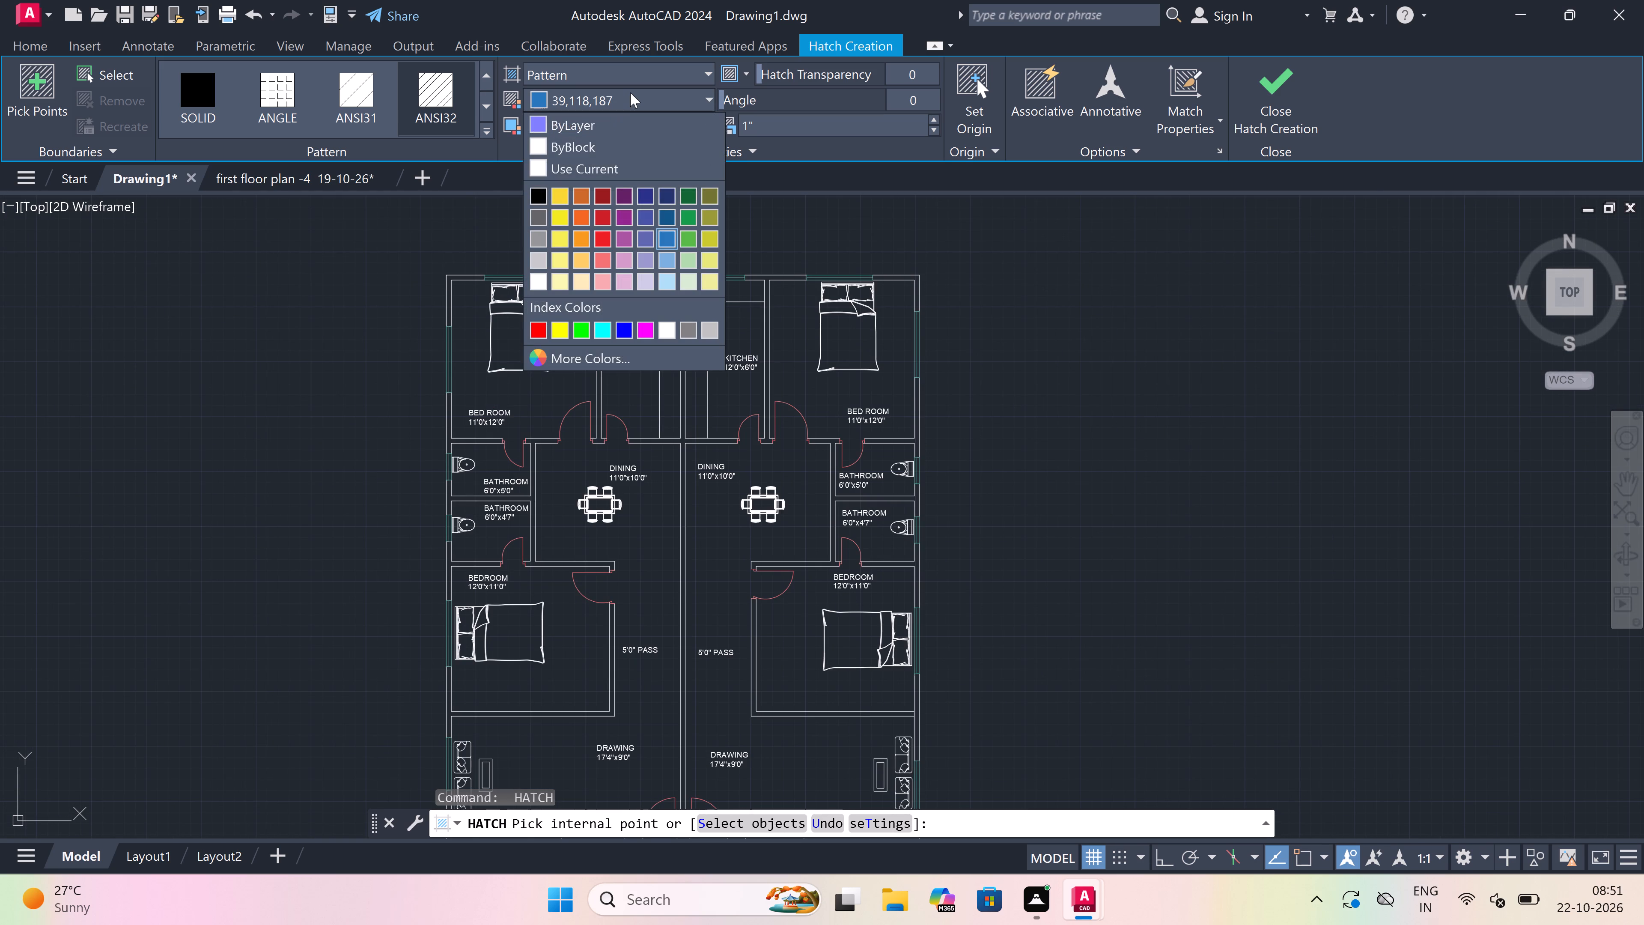
{"action": "left_click", "coordinate": [623, 240]}
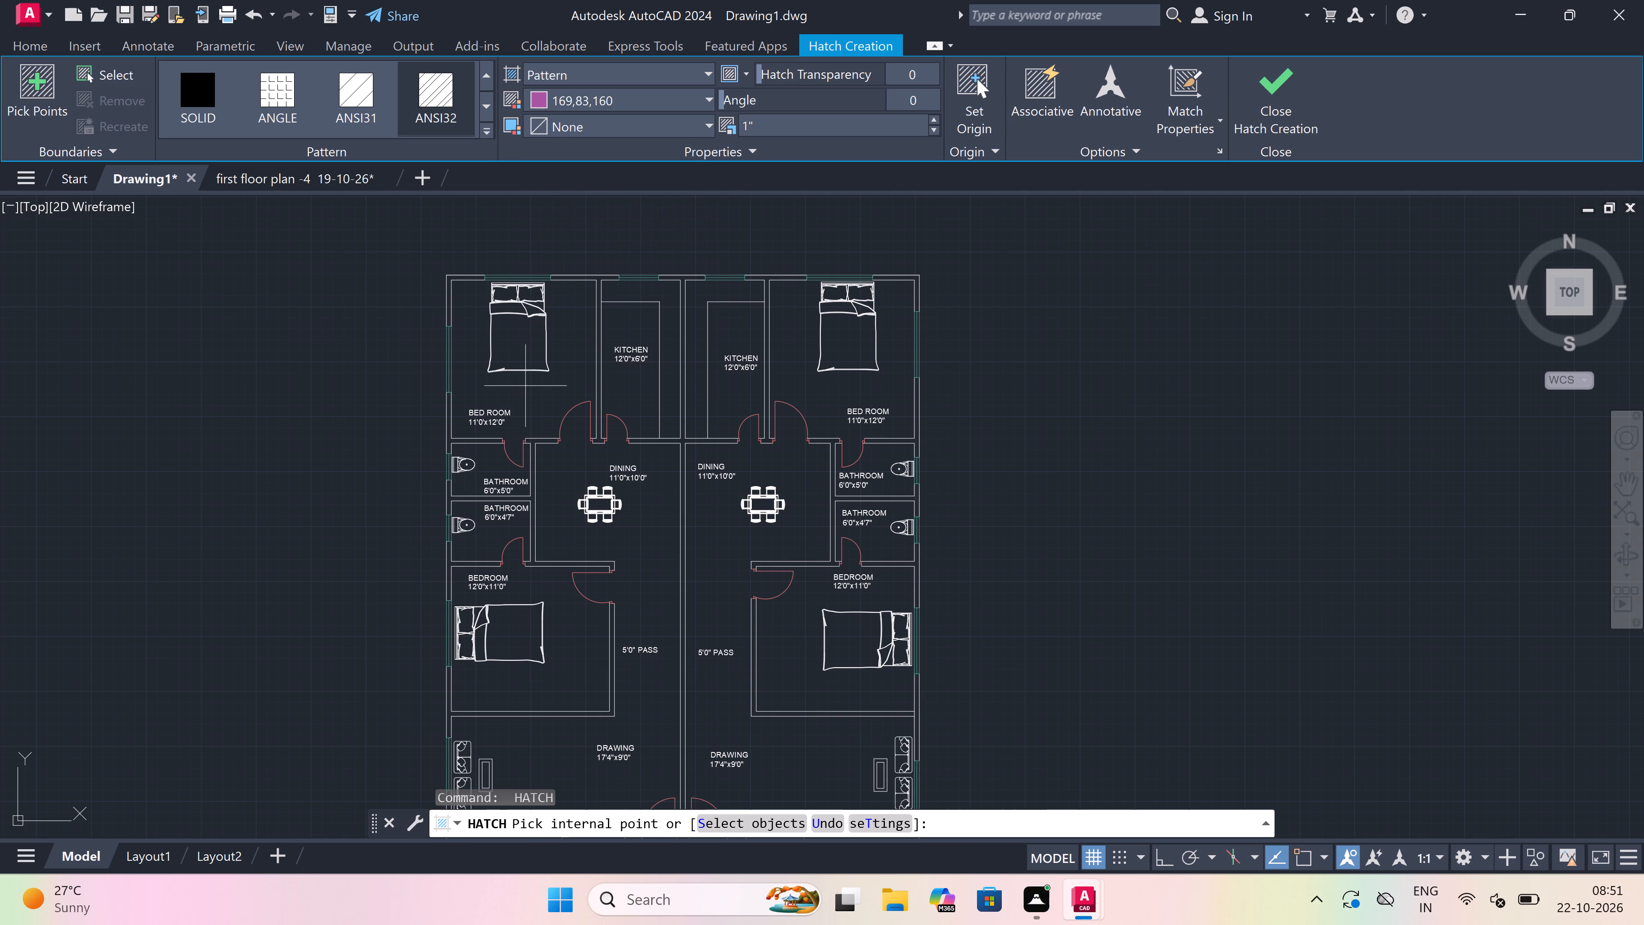
{"action": "scroll", "coordinate": [428, 296], "scroll_direction": "up", "scroll_amount": 2}
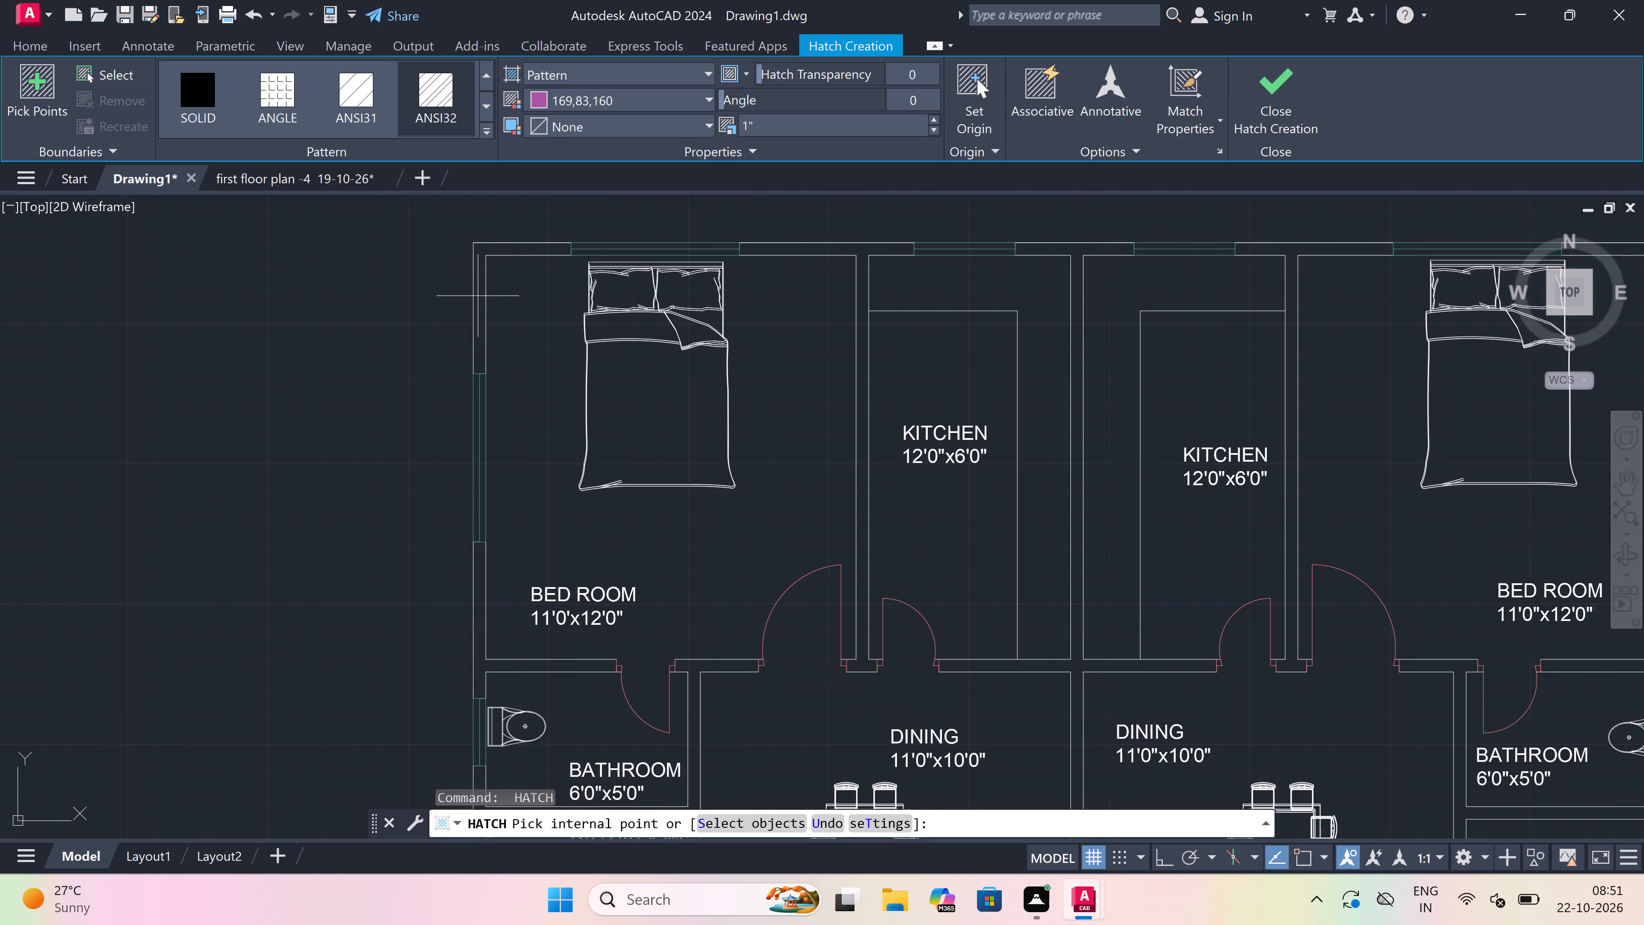
{"action": "left_click", "coordinate": [482, 296]}
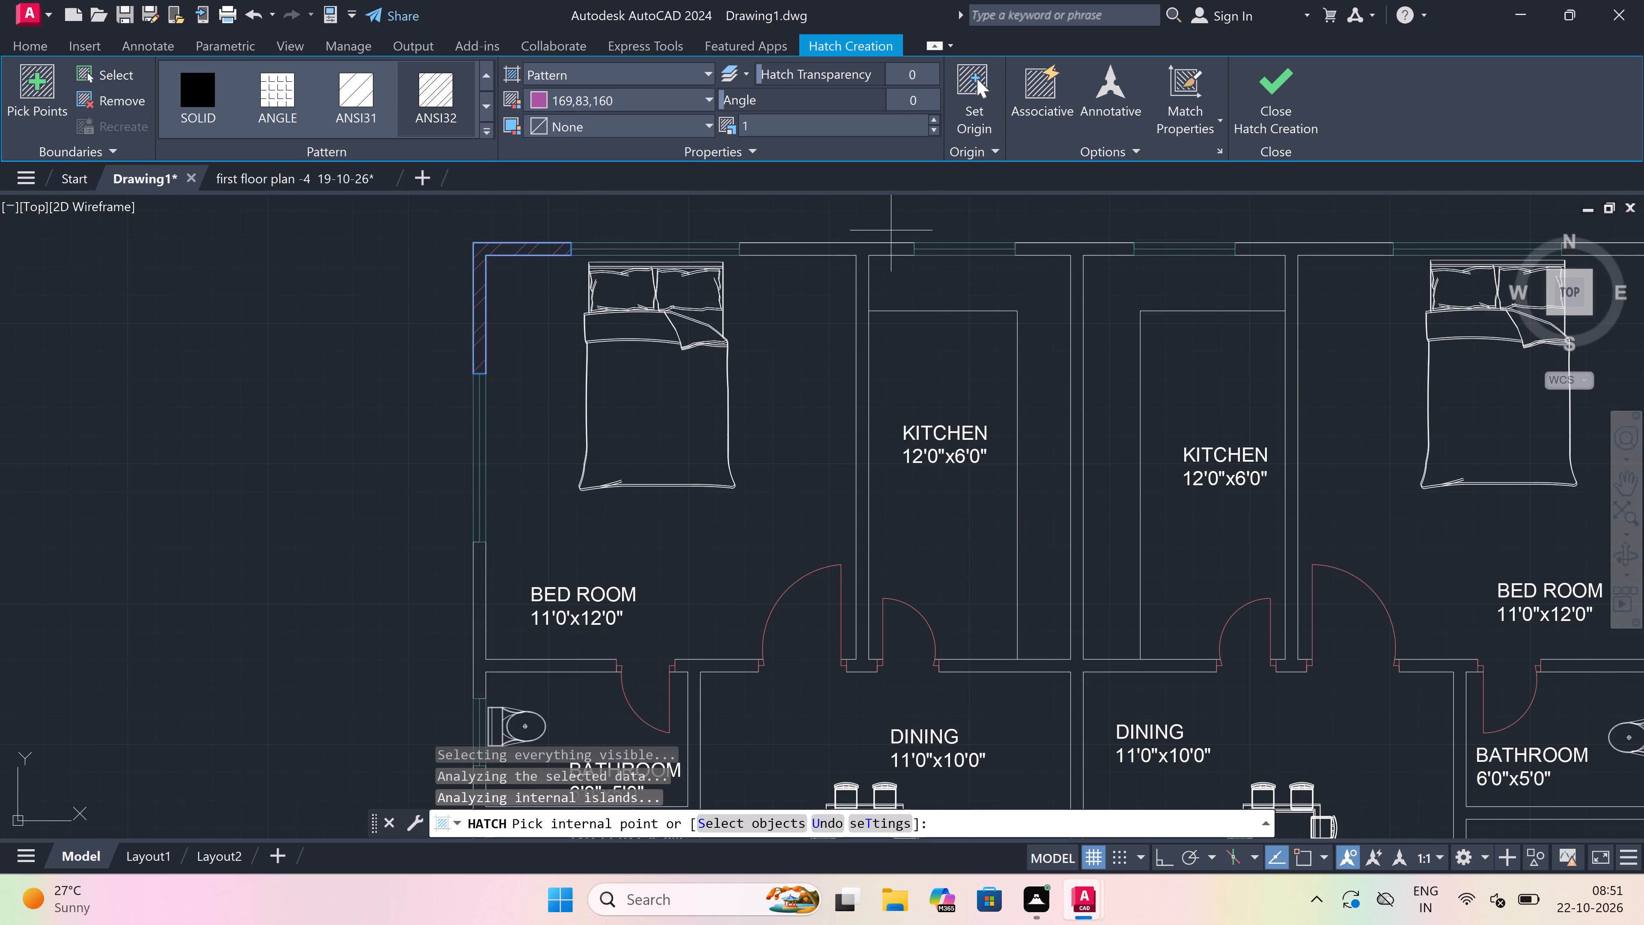
{"action": "left_click", "coordinate": [860, 248]}
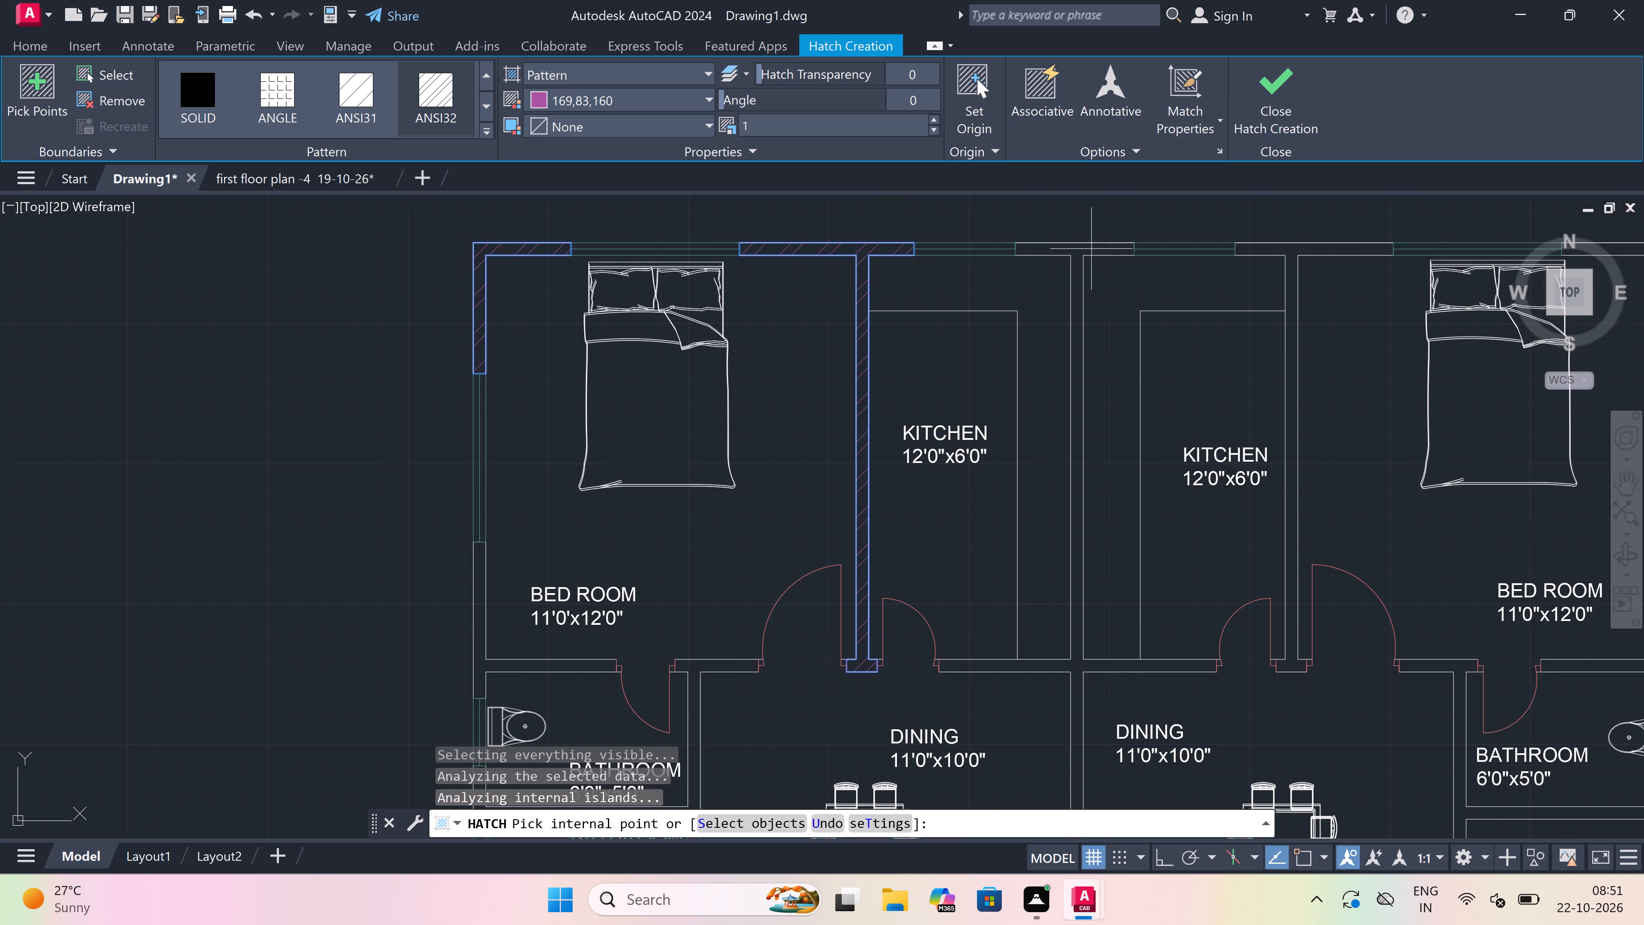
Hatch the right unit's kitchen–bedroom wall, and try to hatch the central wall between the two kitchens.
{"action": "left_click", "coordinate": [1074, 249]}
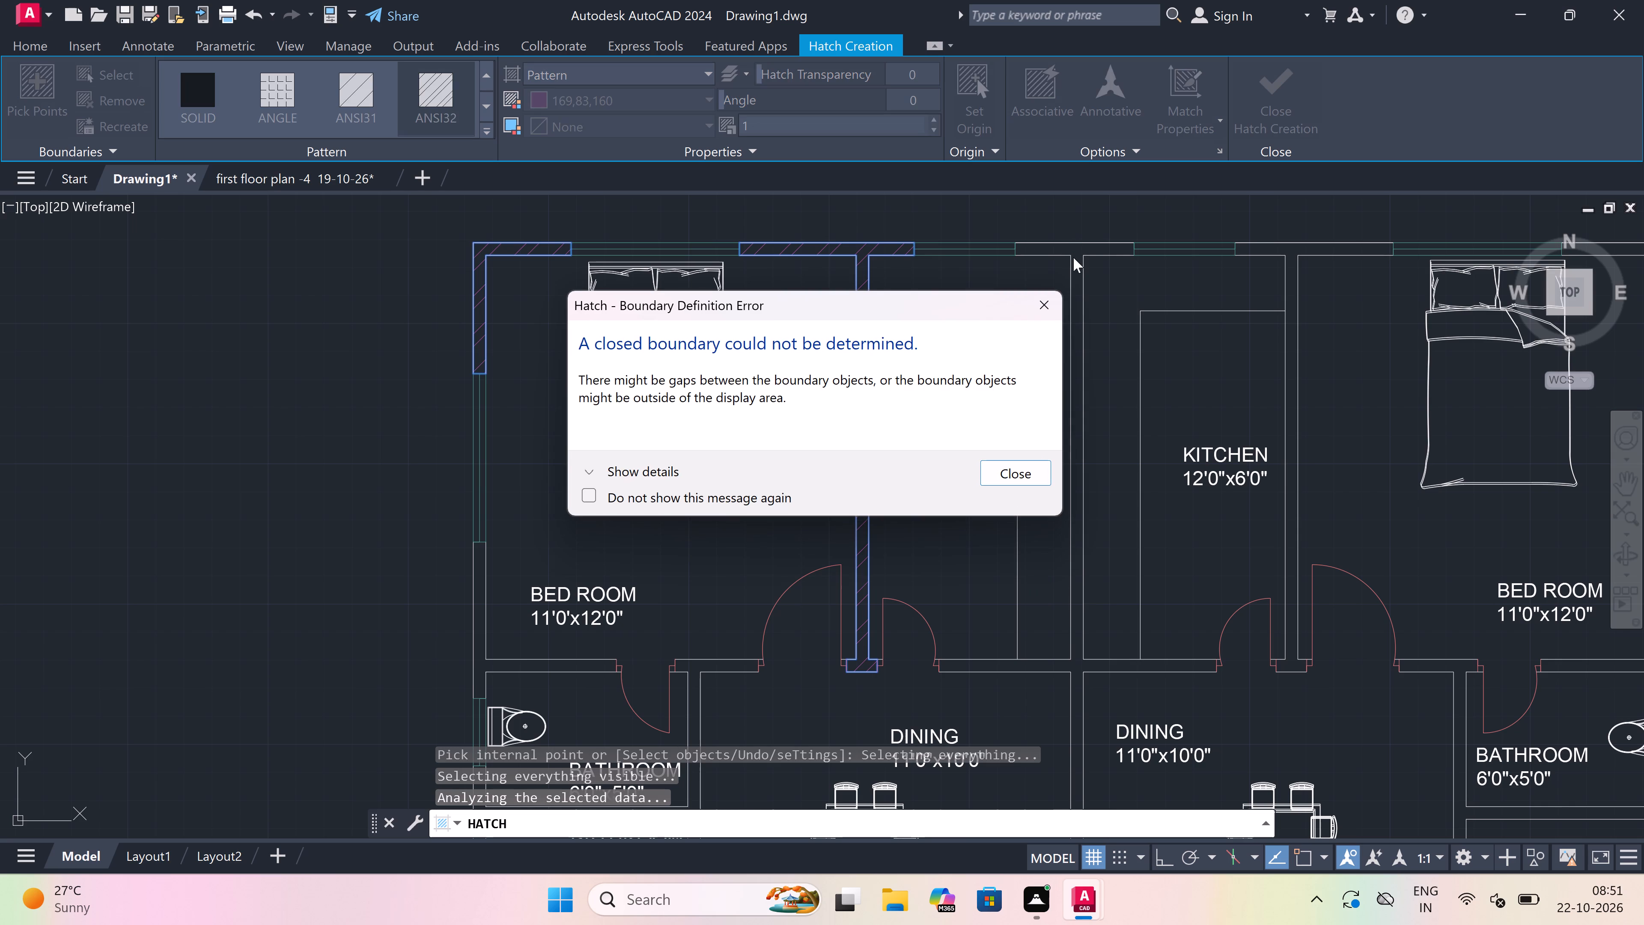
{"action": "left_click", "coordinate": [1018, 473]}
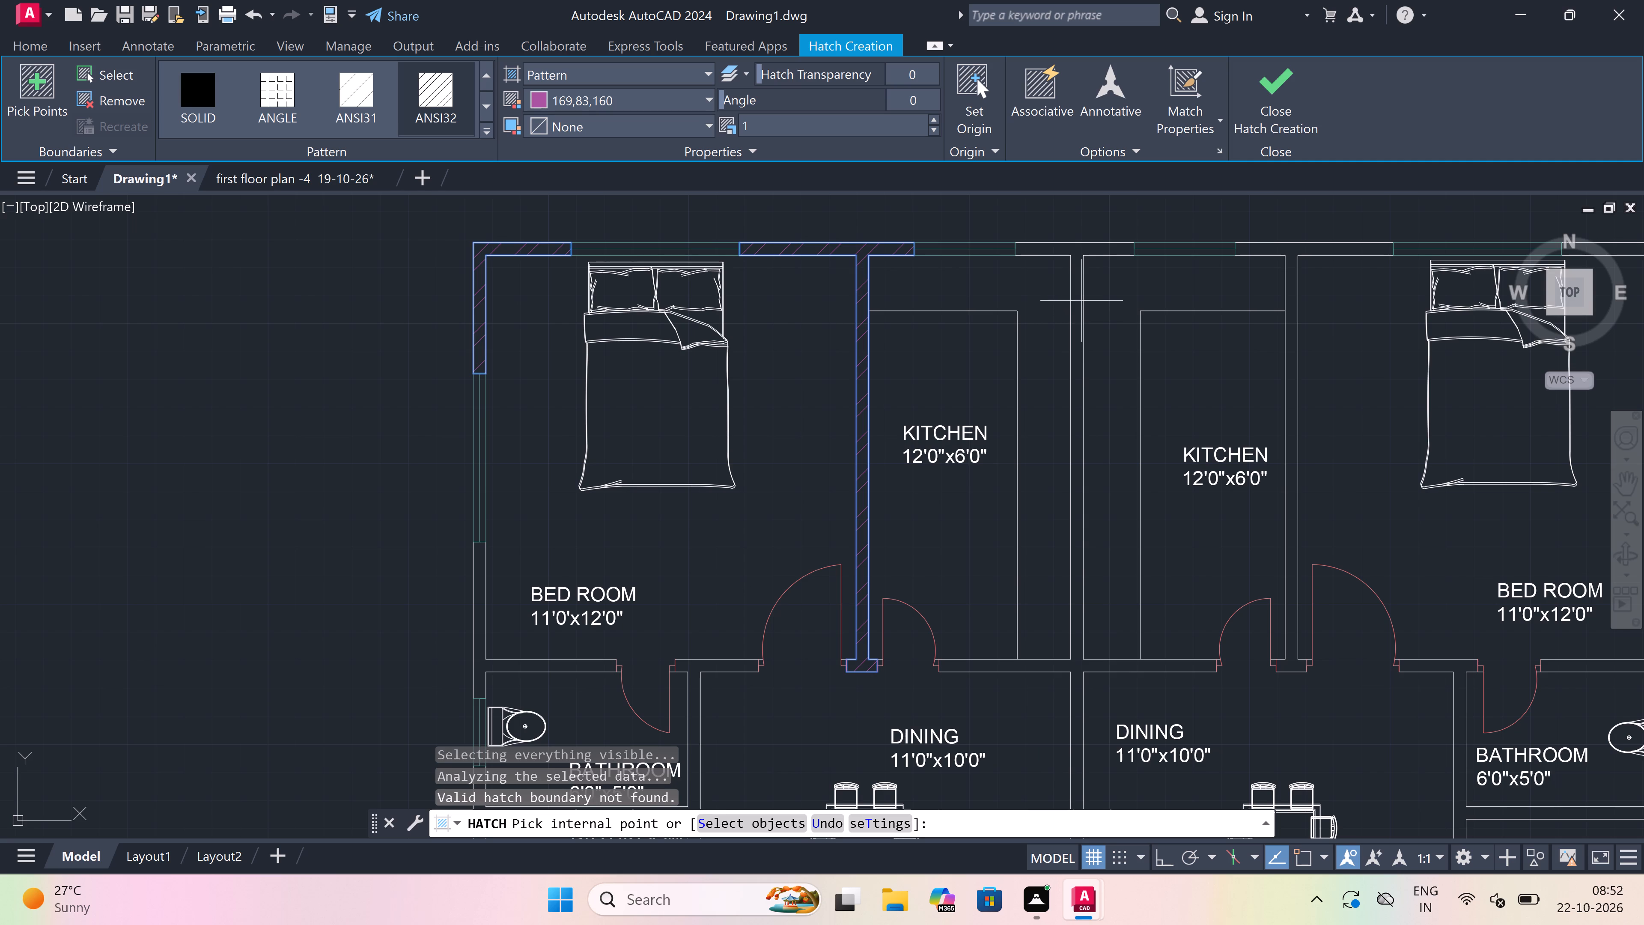
{"action": "left_click", "coordinate": [1280, 247]}
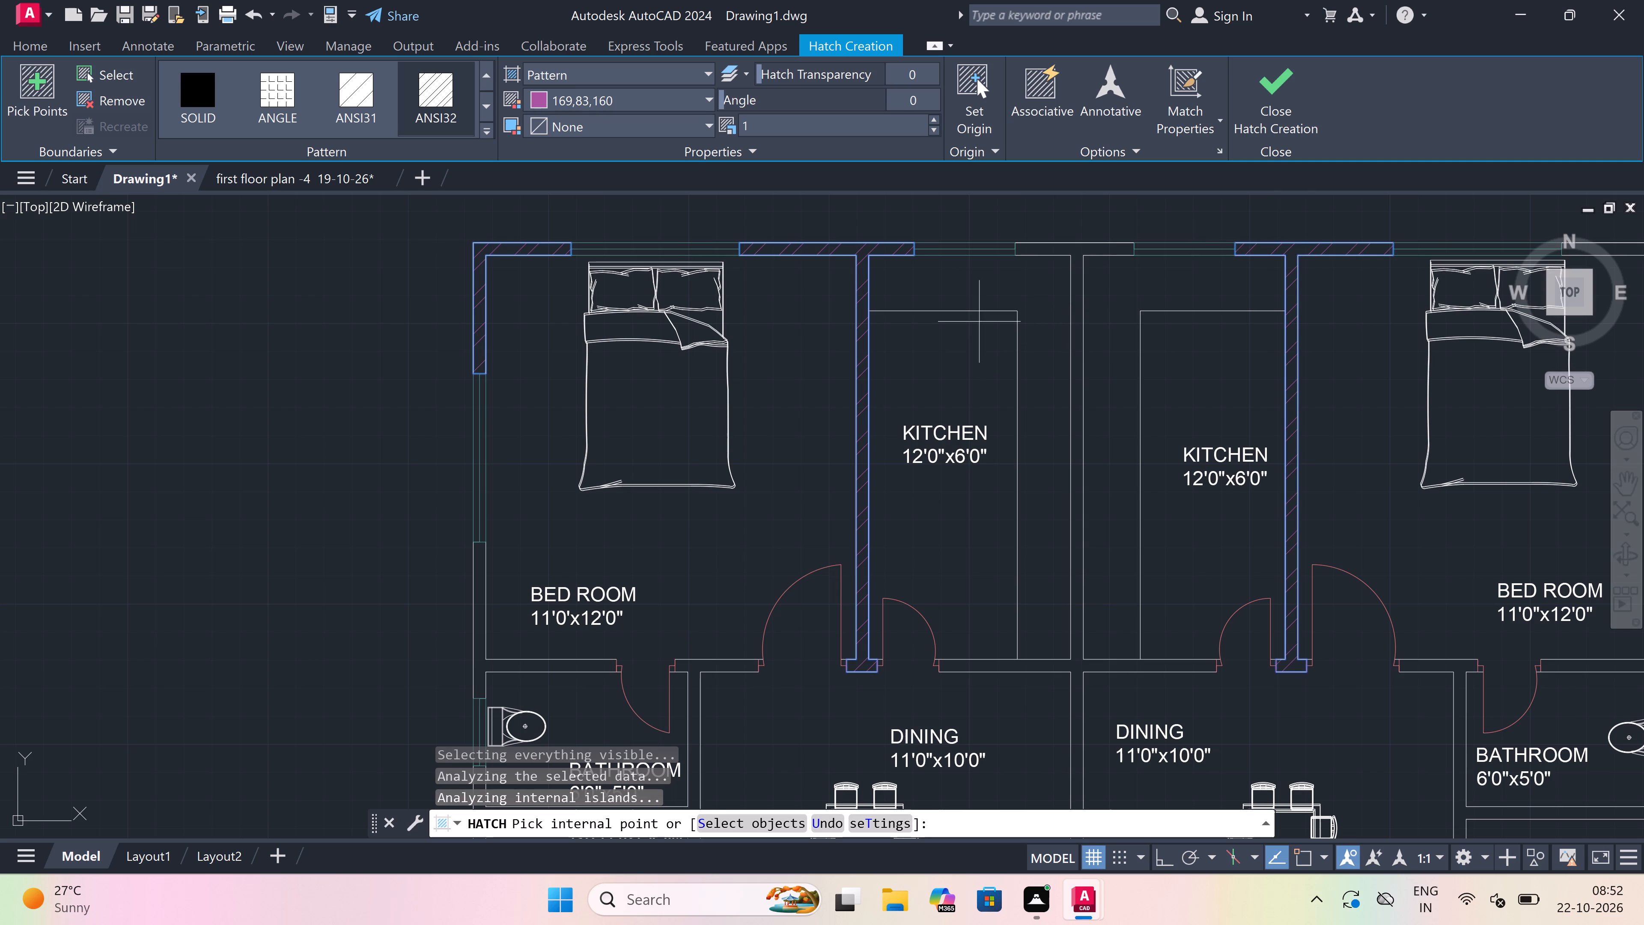
{"action": "left_click", "coordinate": [1078, 248]}
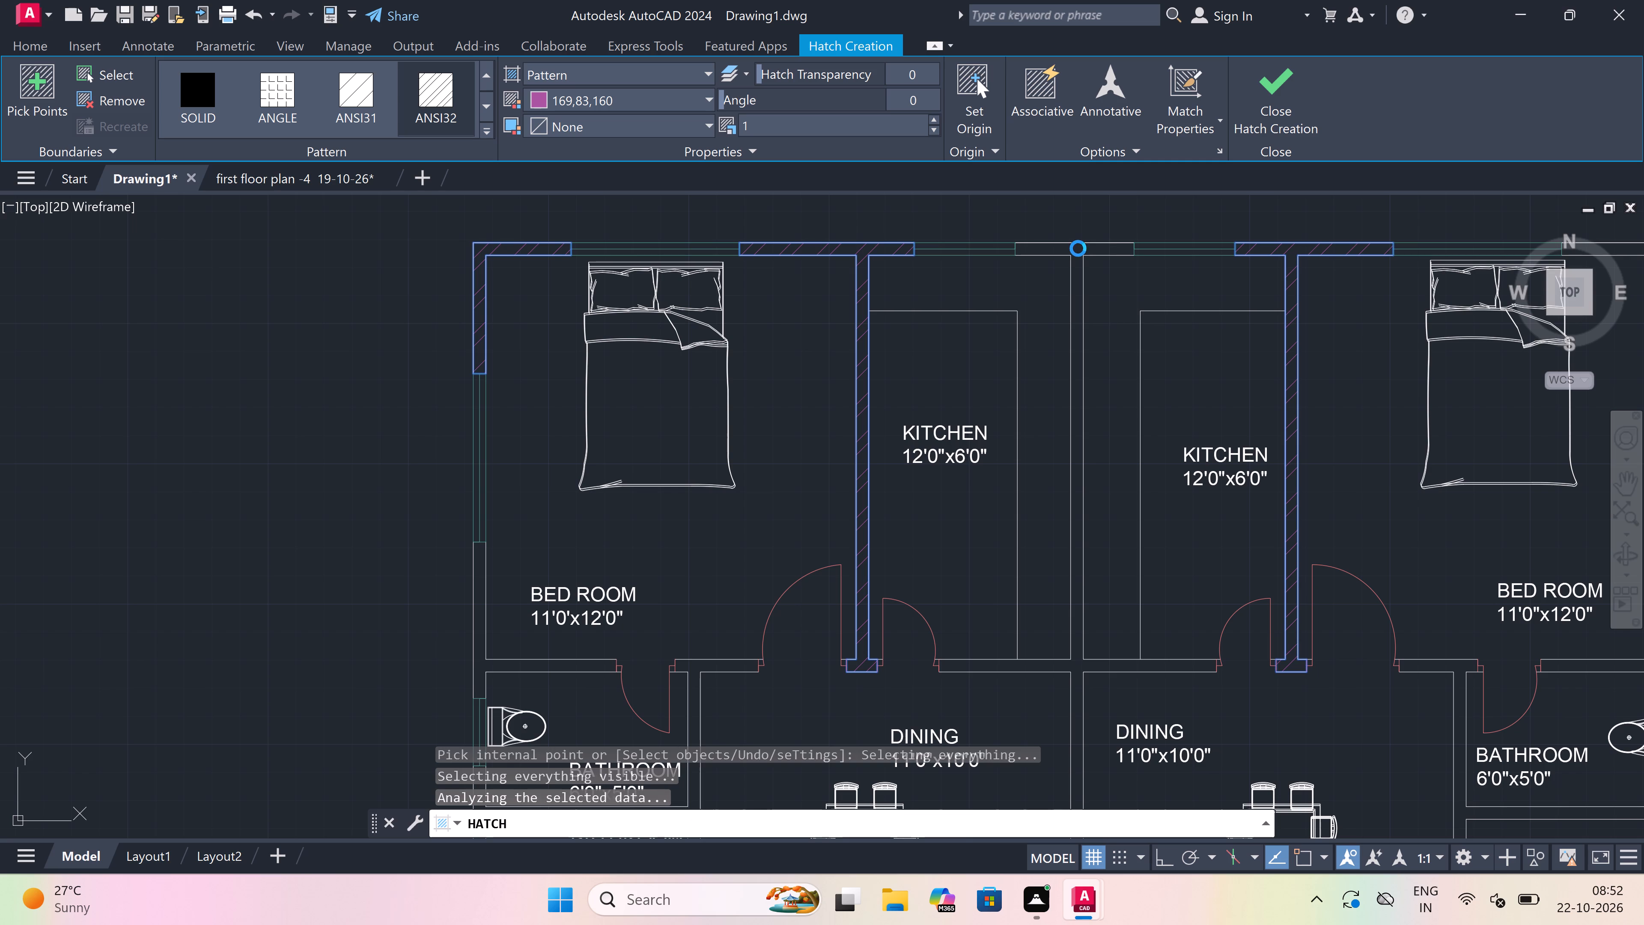
{"action": "scroll", "coordinate": [939, 380], "scroll_direction": "down", "scroll_amount": 6}
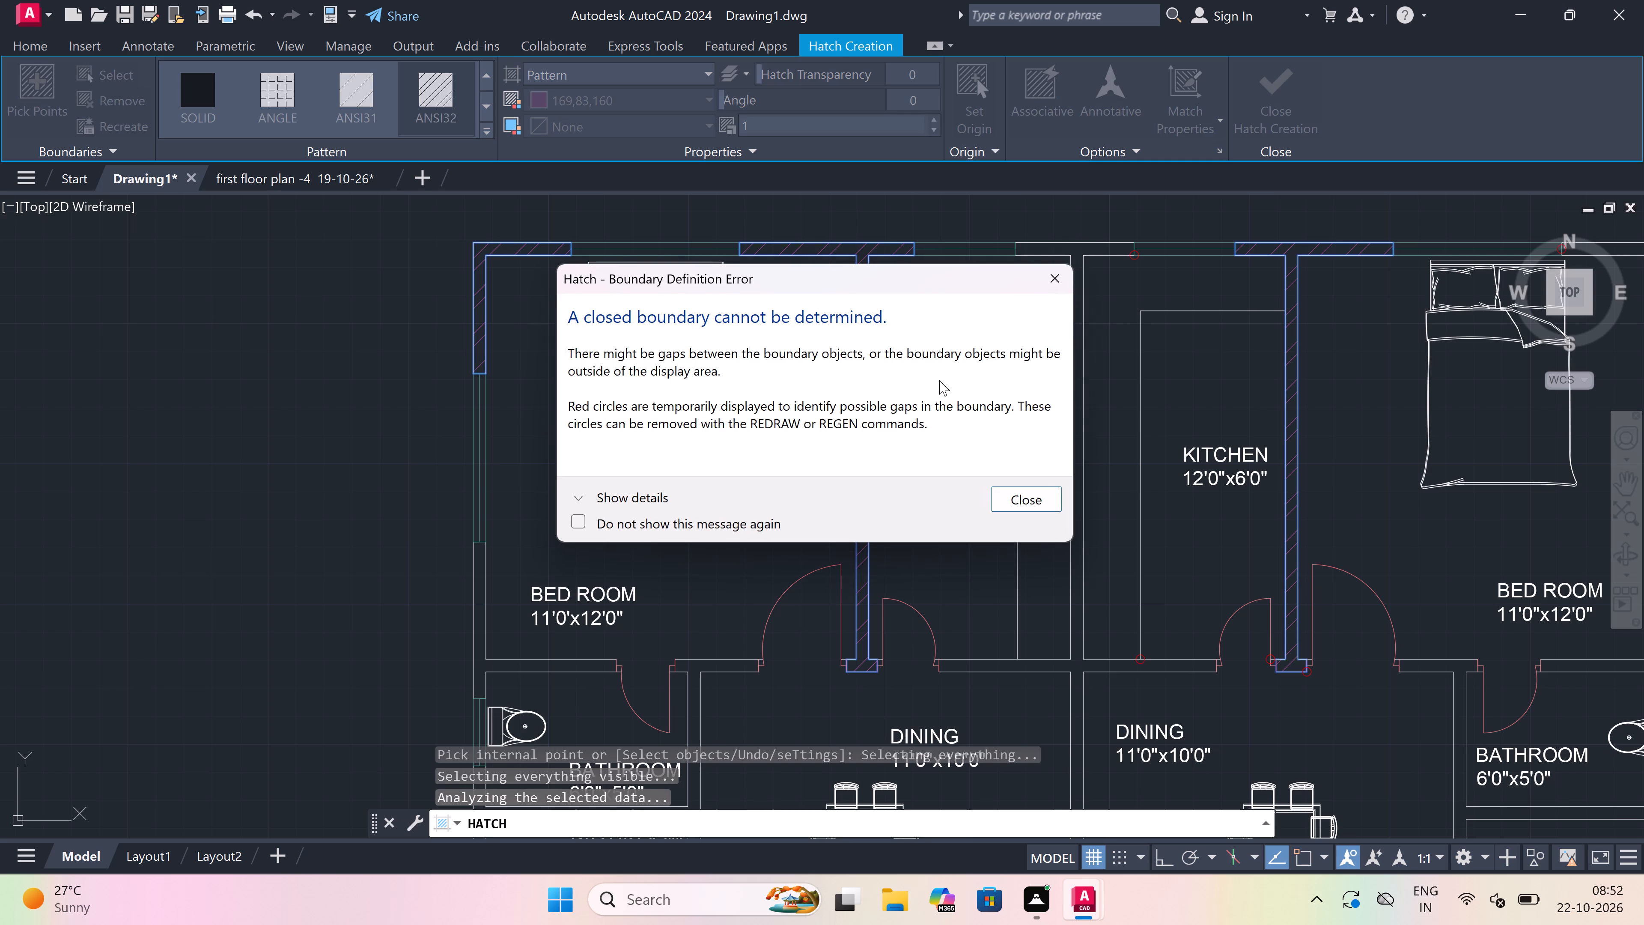
{"action": "left_click", "coordinate": [1051, 273]}
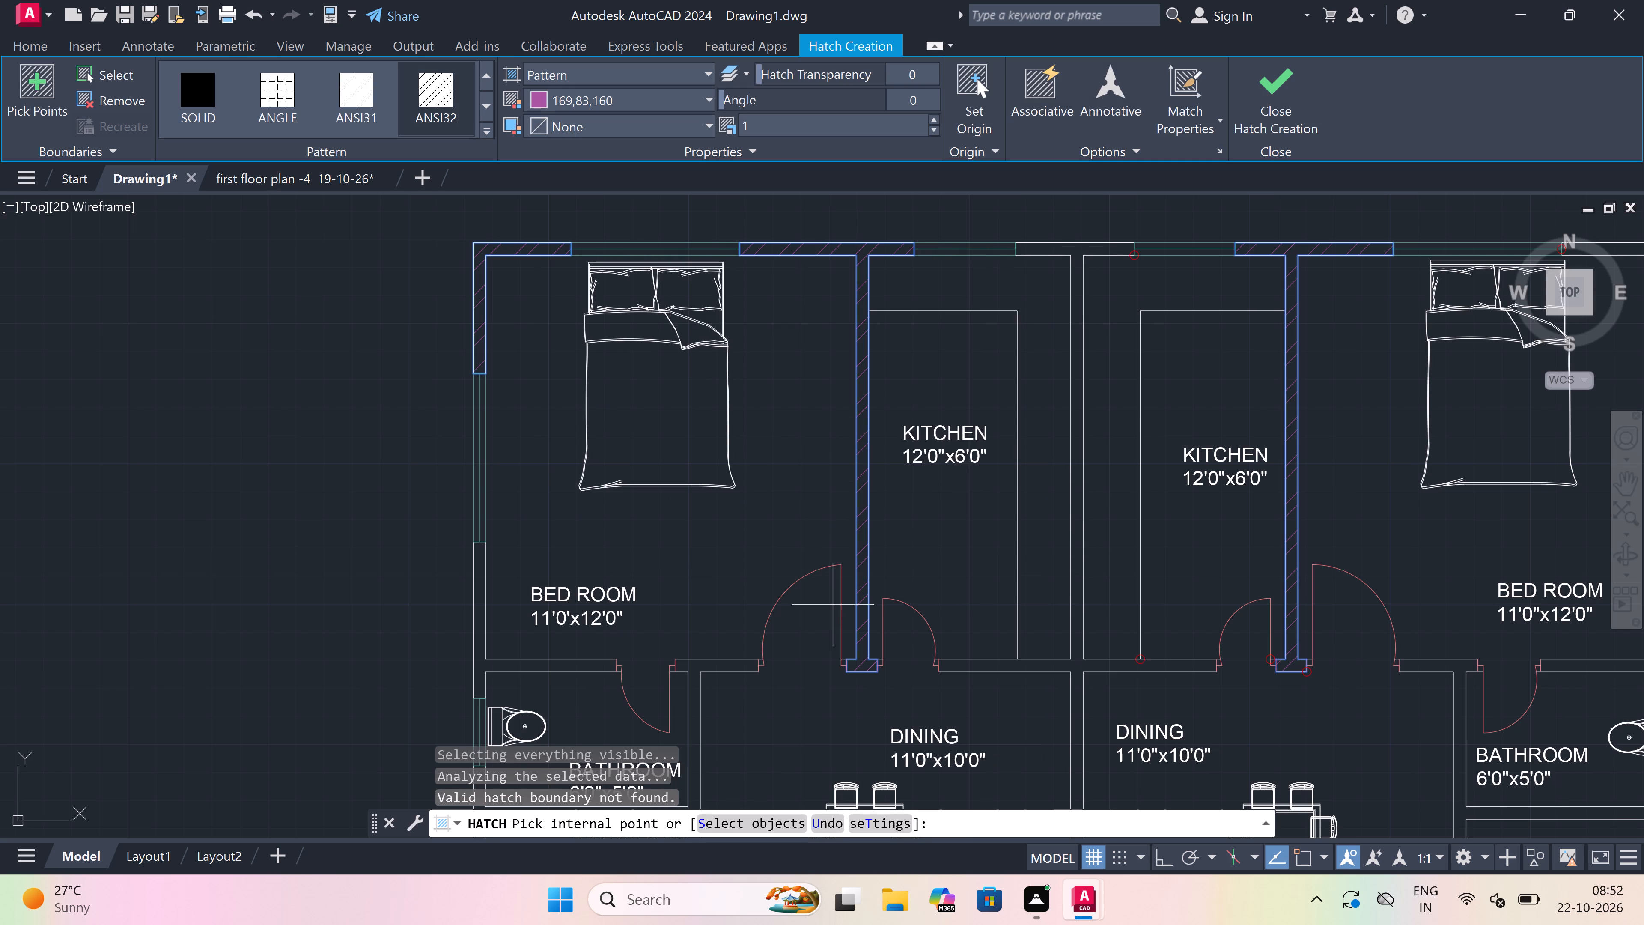
{"action": "scroll", "coordinate": [833, 603], "scroll_direction": "down", "scroll_amount": 3}
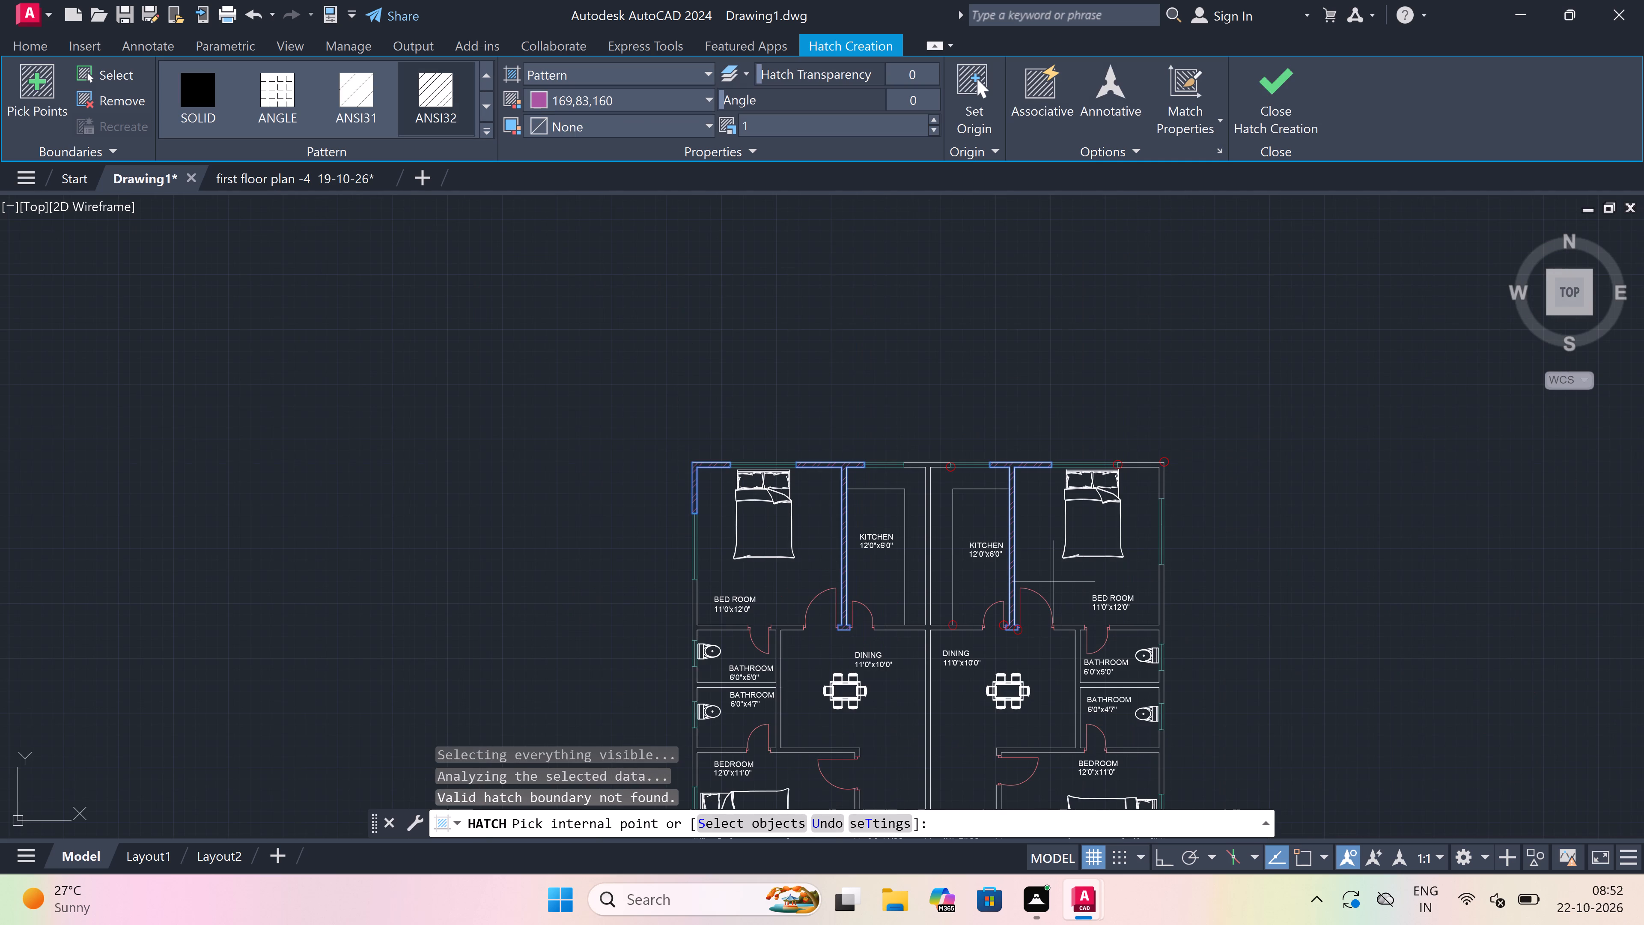
{"action": "scroll", "coordinate": [1054, 578], "scroll_direction": "down", "scroll_amount": 3}
{"action": "scroll", "coordinate": [1049, 605], "scroll_direction": "up", "scroll_amount": 4}
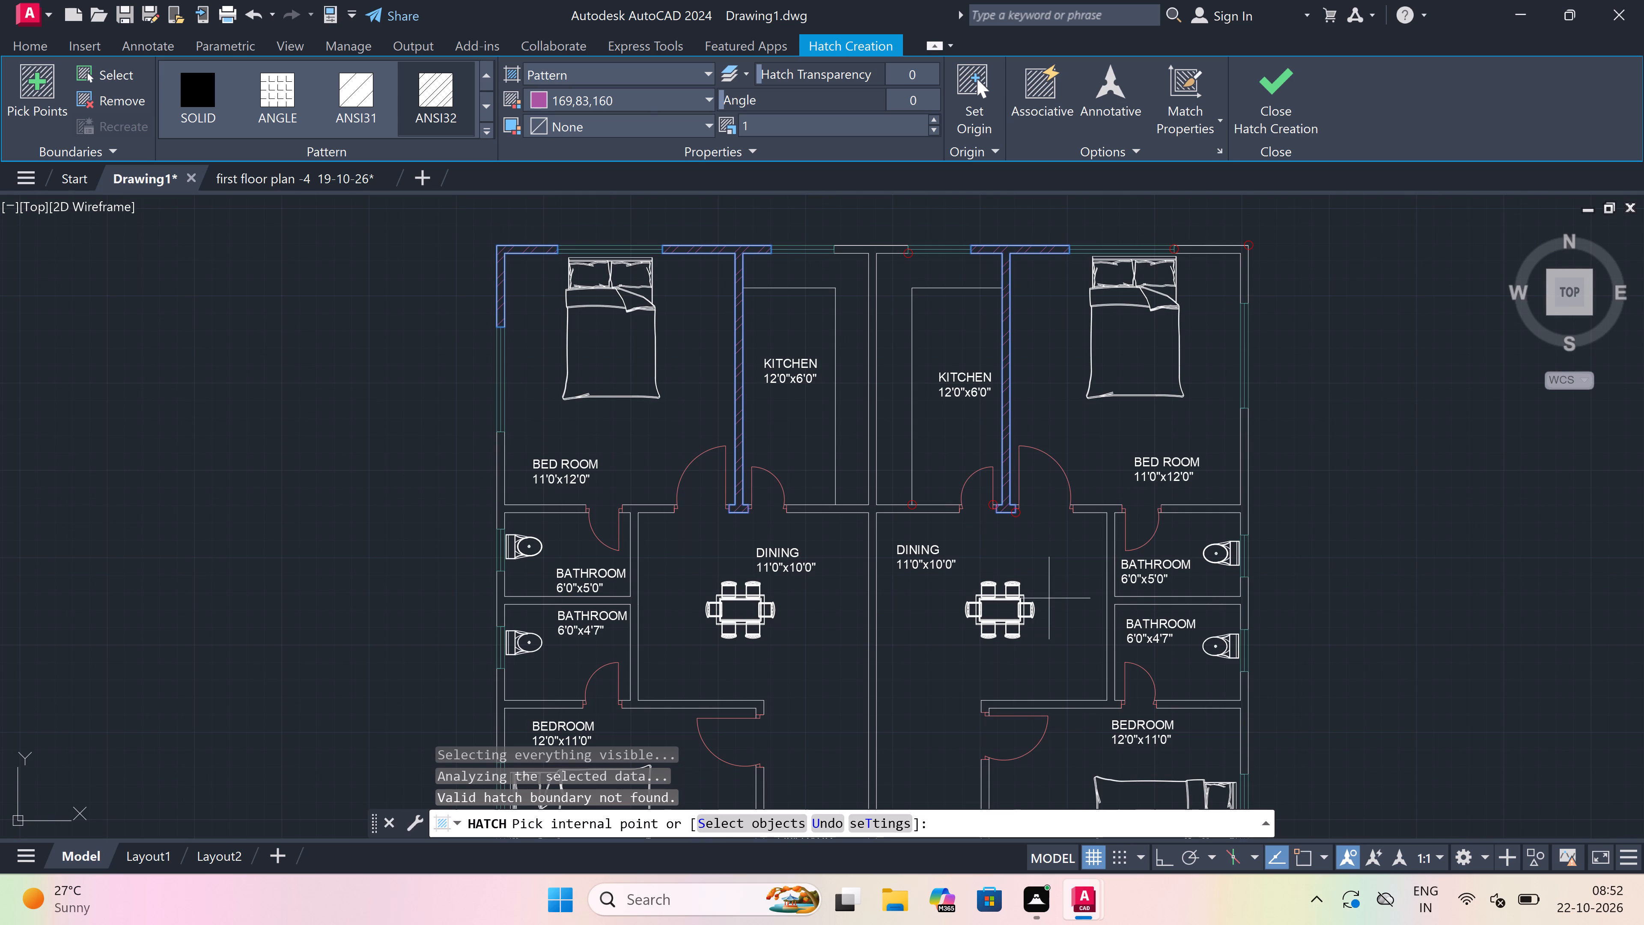
{"action": "key", "text": "Escape"}
{"action": "key", "text": "Escape"}
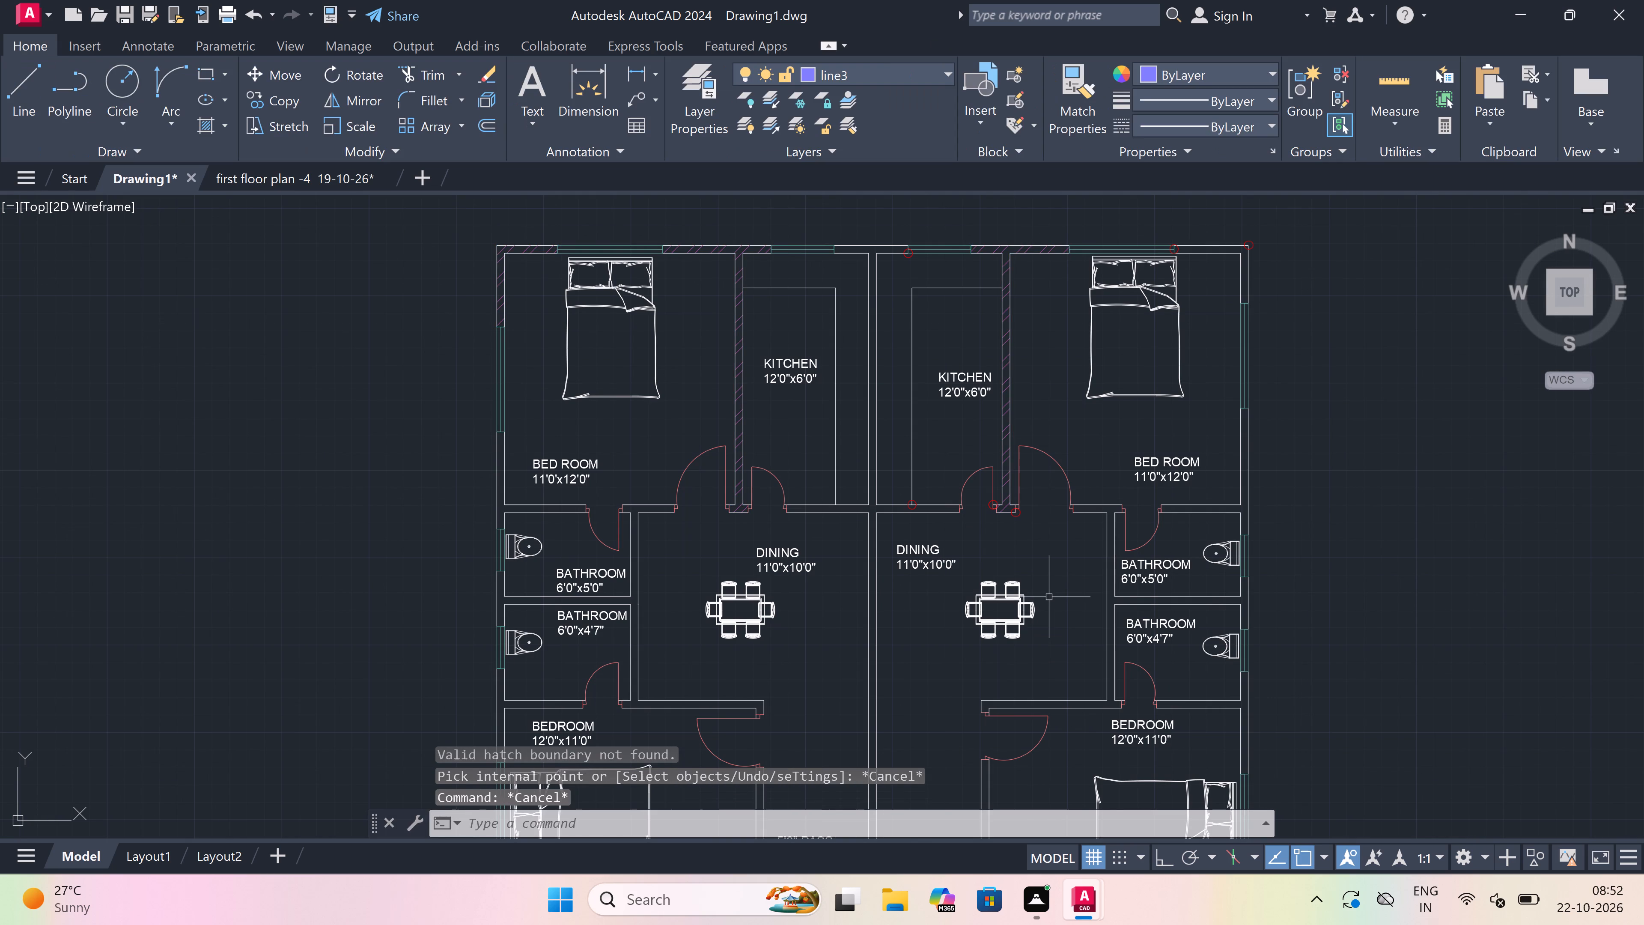
Apply an ANSI32 hatch to the right unit's upper outer walls, its bathroom partition walls and the central wall between the units.
{"action": "key", "text": "h"}
{"action": "key", "text": "space"}
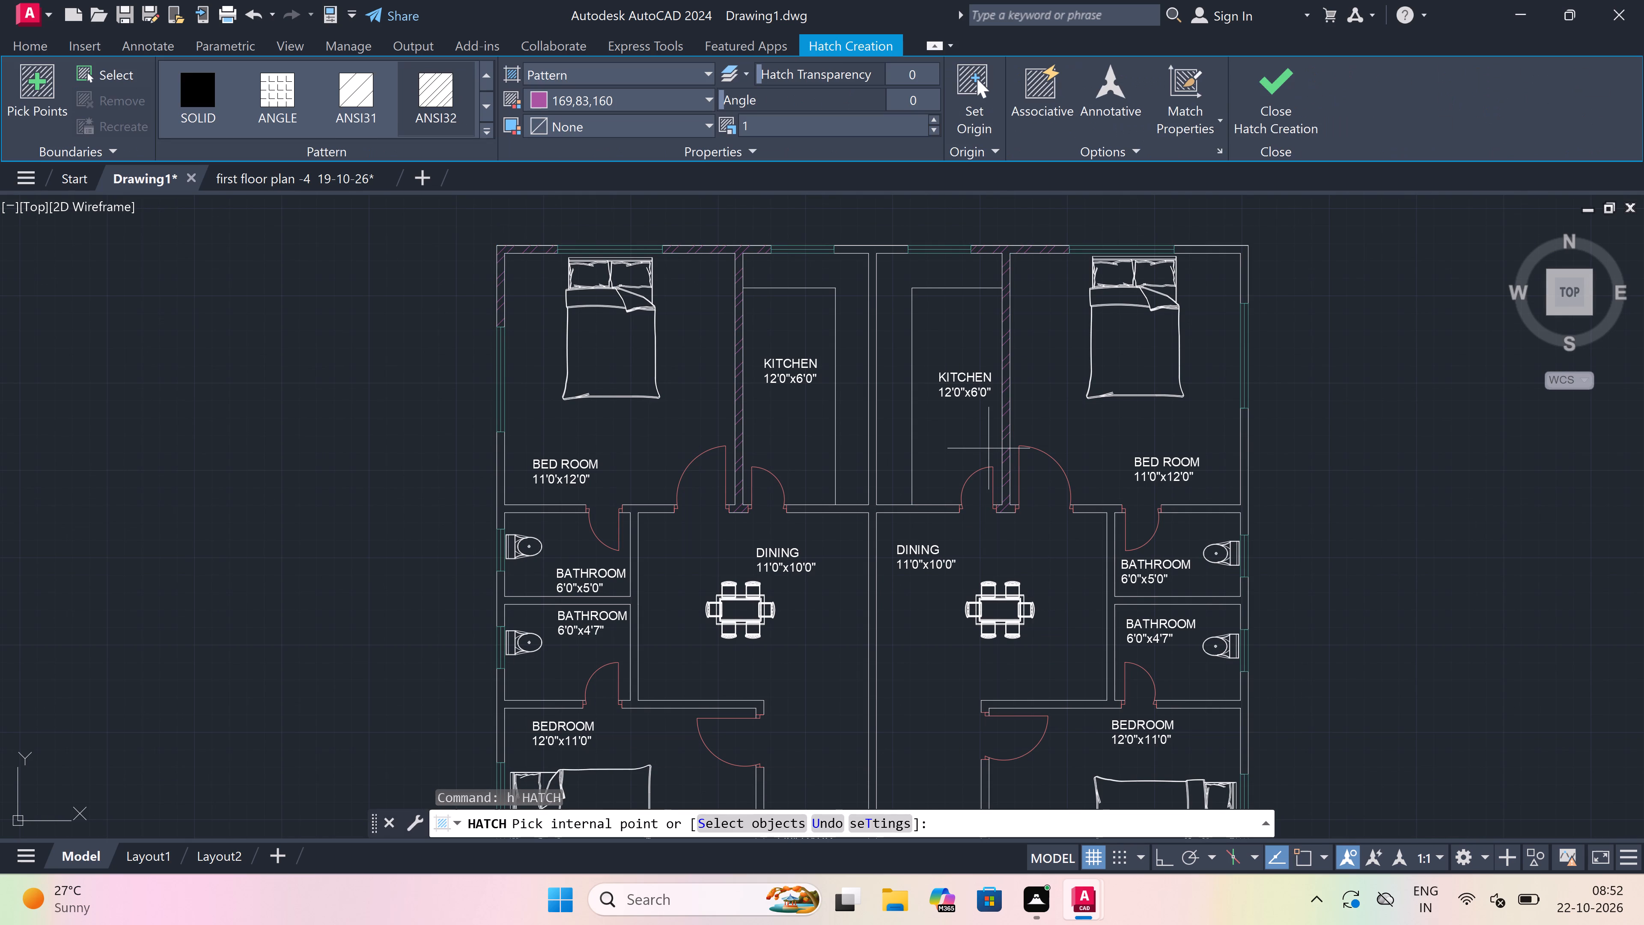
{"action": "left_click", "coordinate": [426, 99]}
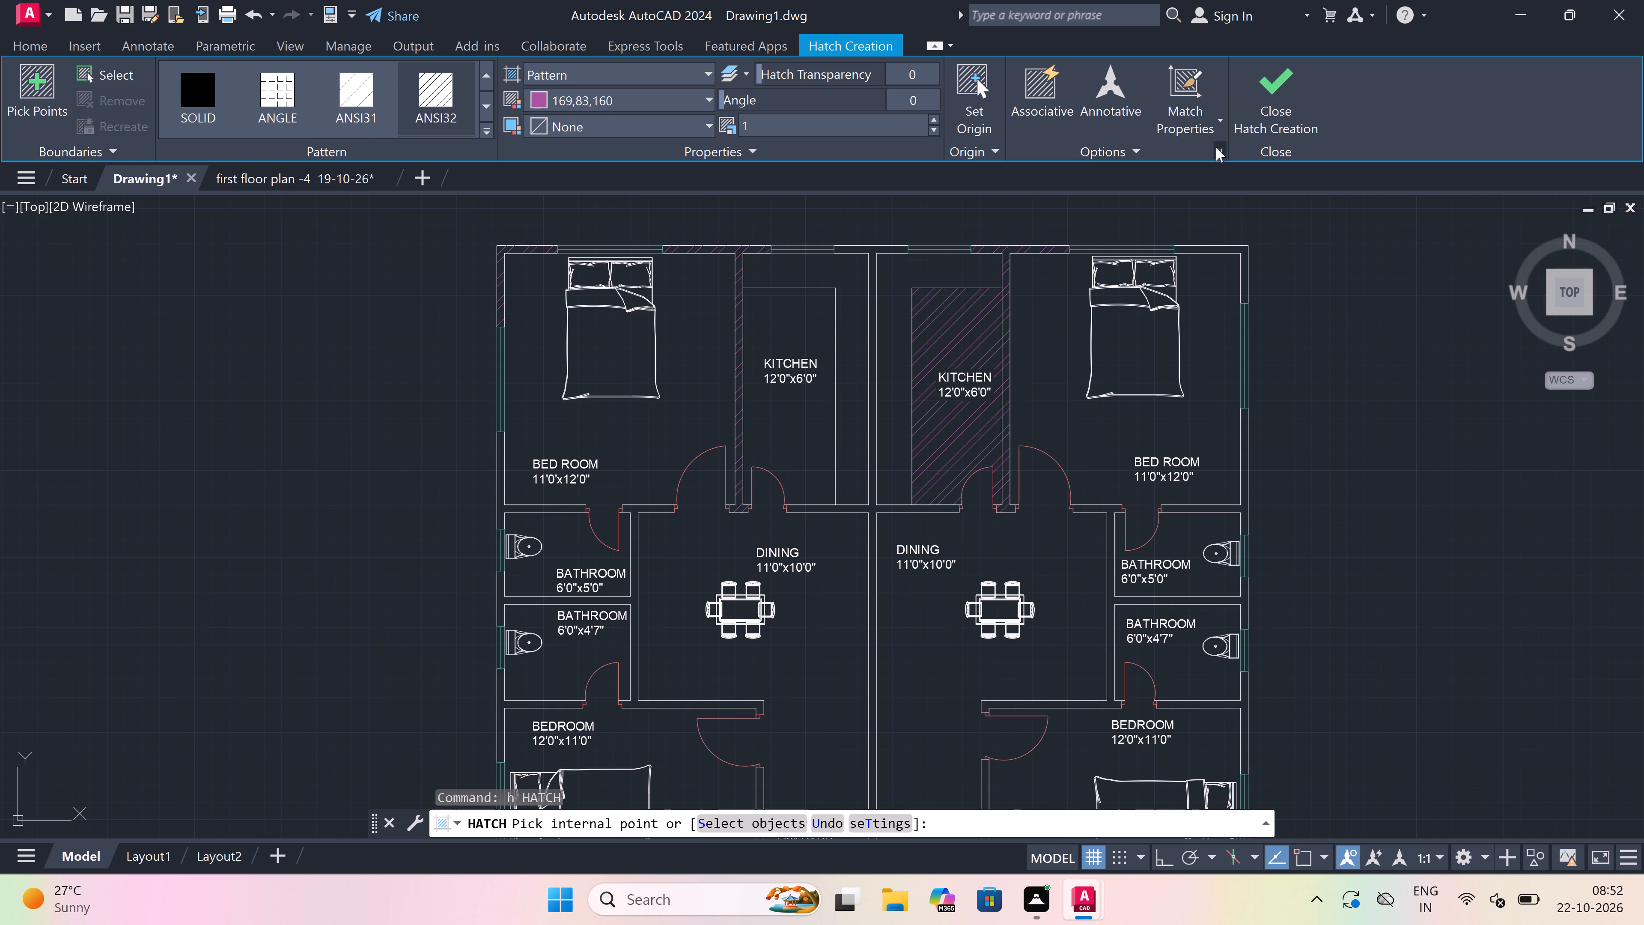
{"action": "left_click", "coordinate": [1214, 248]}
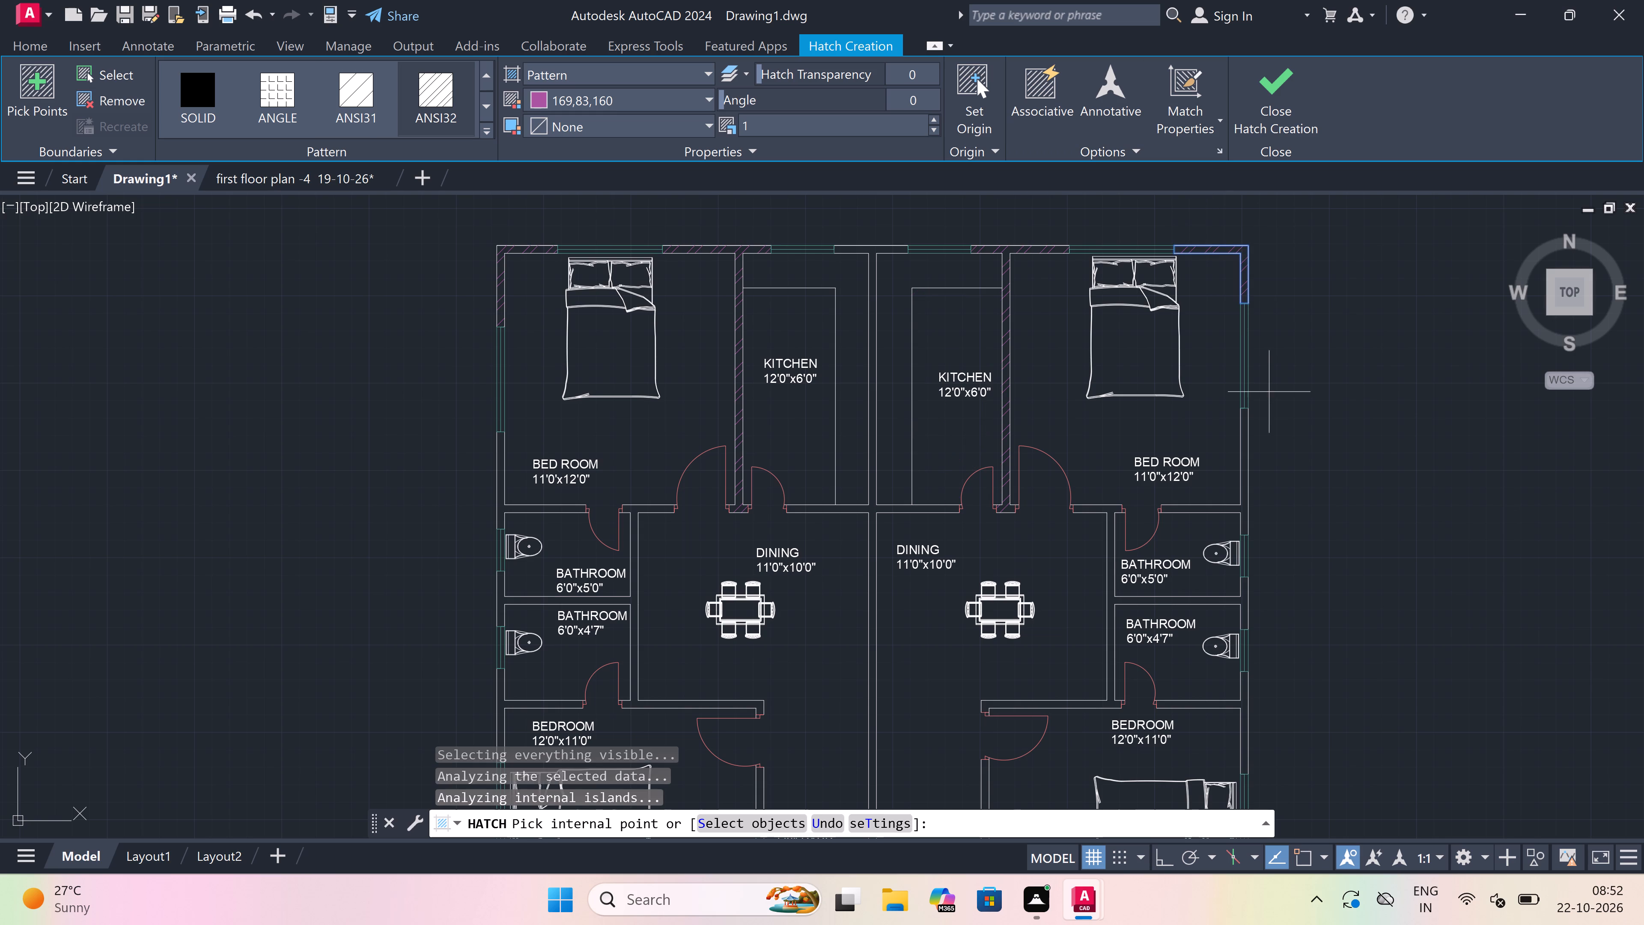
{"action": "left_click", "coordinate": [1246, 461]}
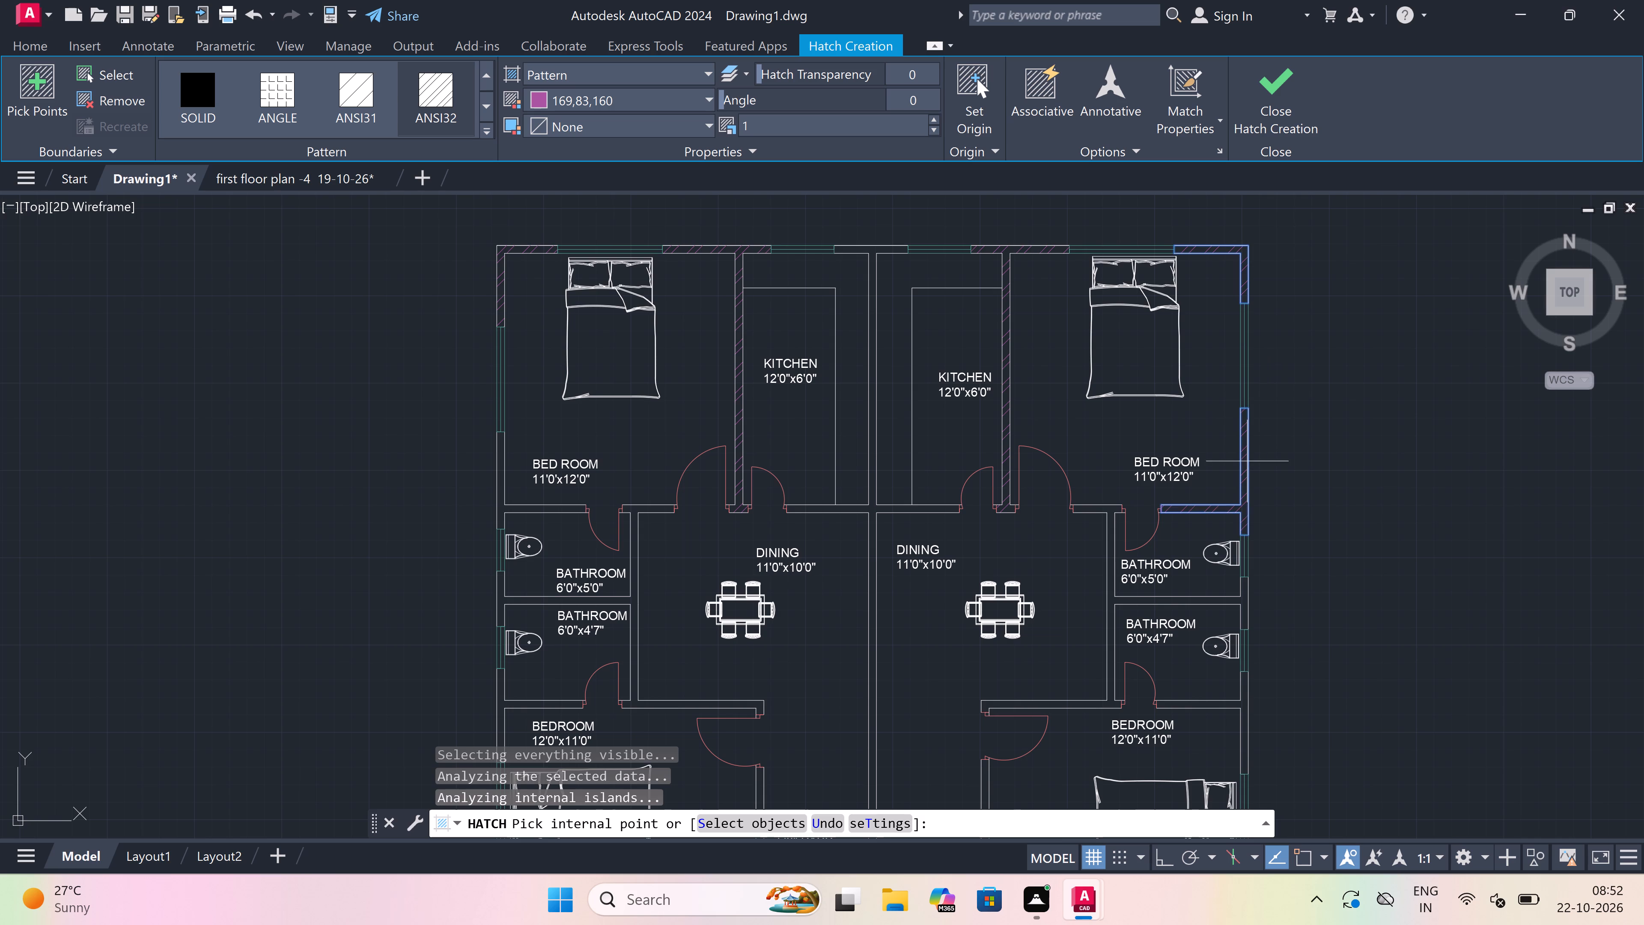
{"action": "left_click", "coordinate": [1183, 602]}
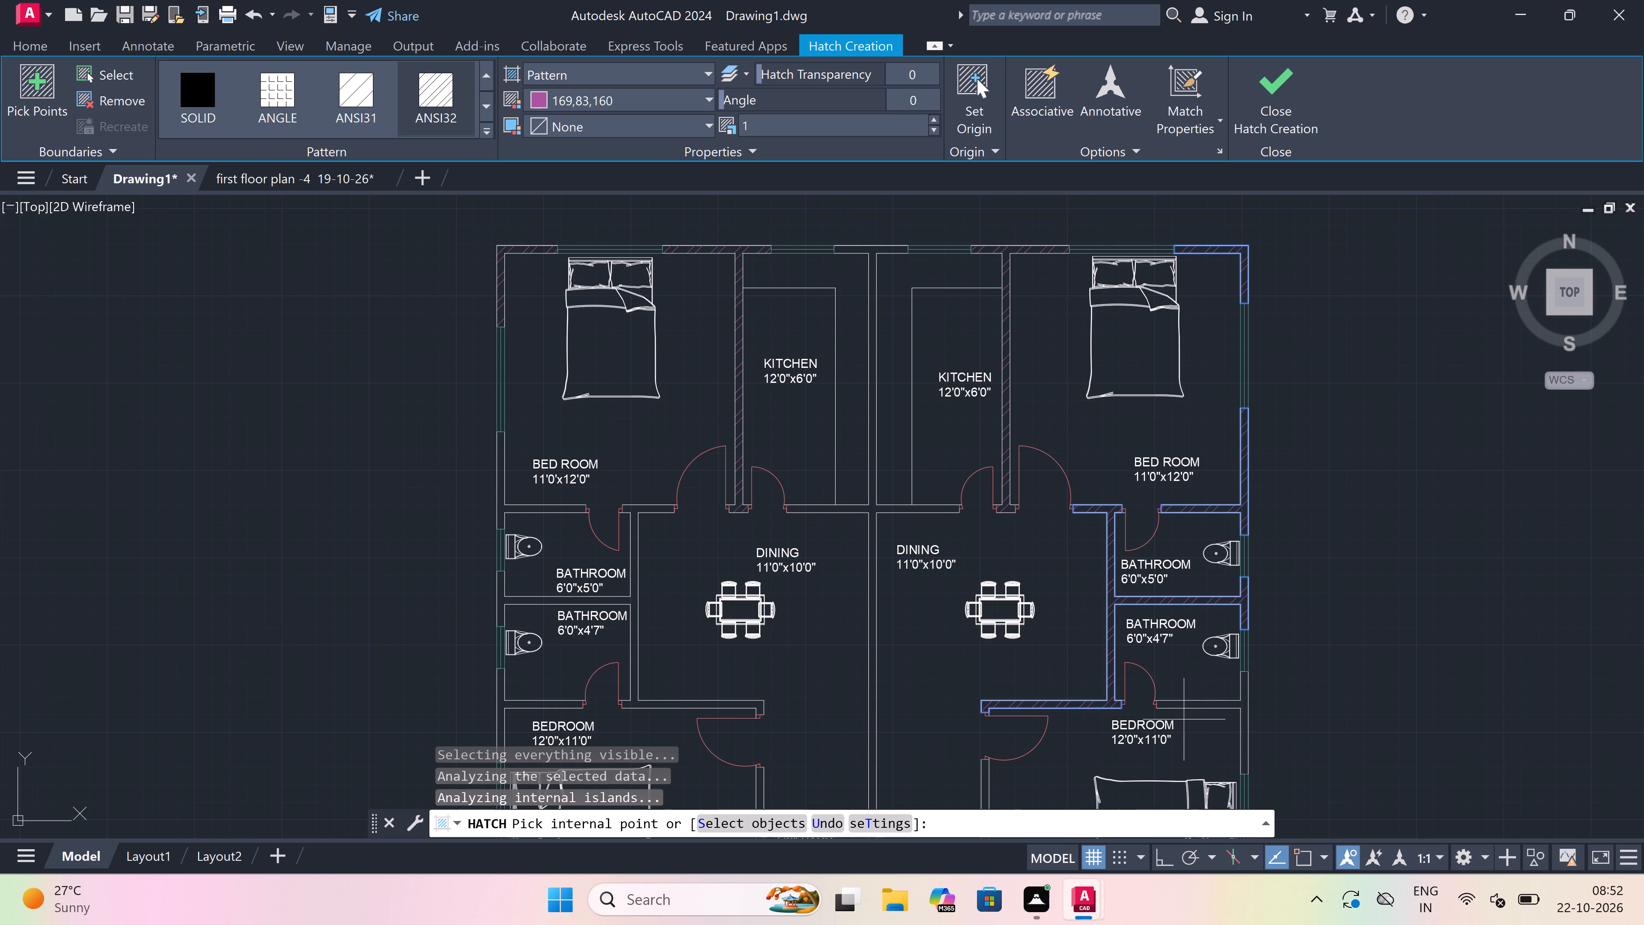
{"action": "left_click", "coordinate": [1245, 711]}
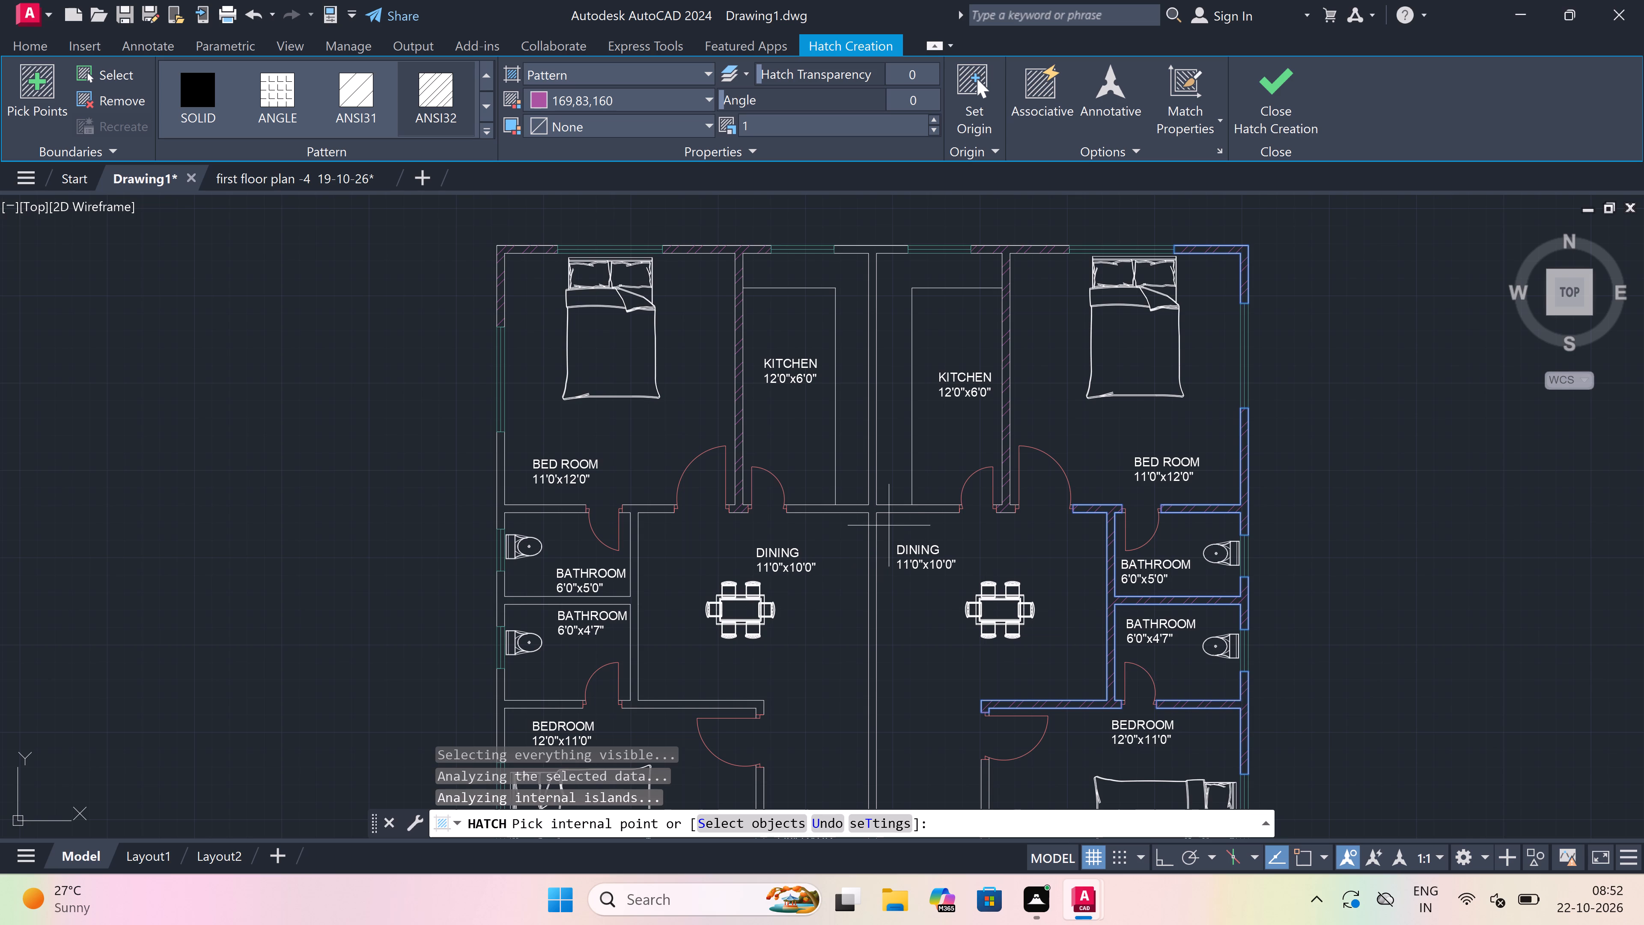
{"action": "left_click", "coordinate": [872, 507]}
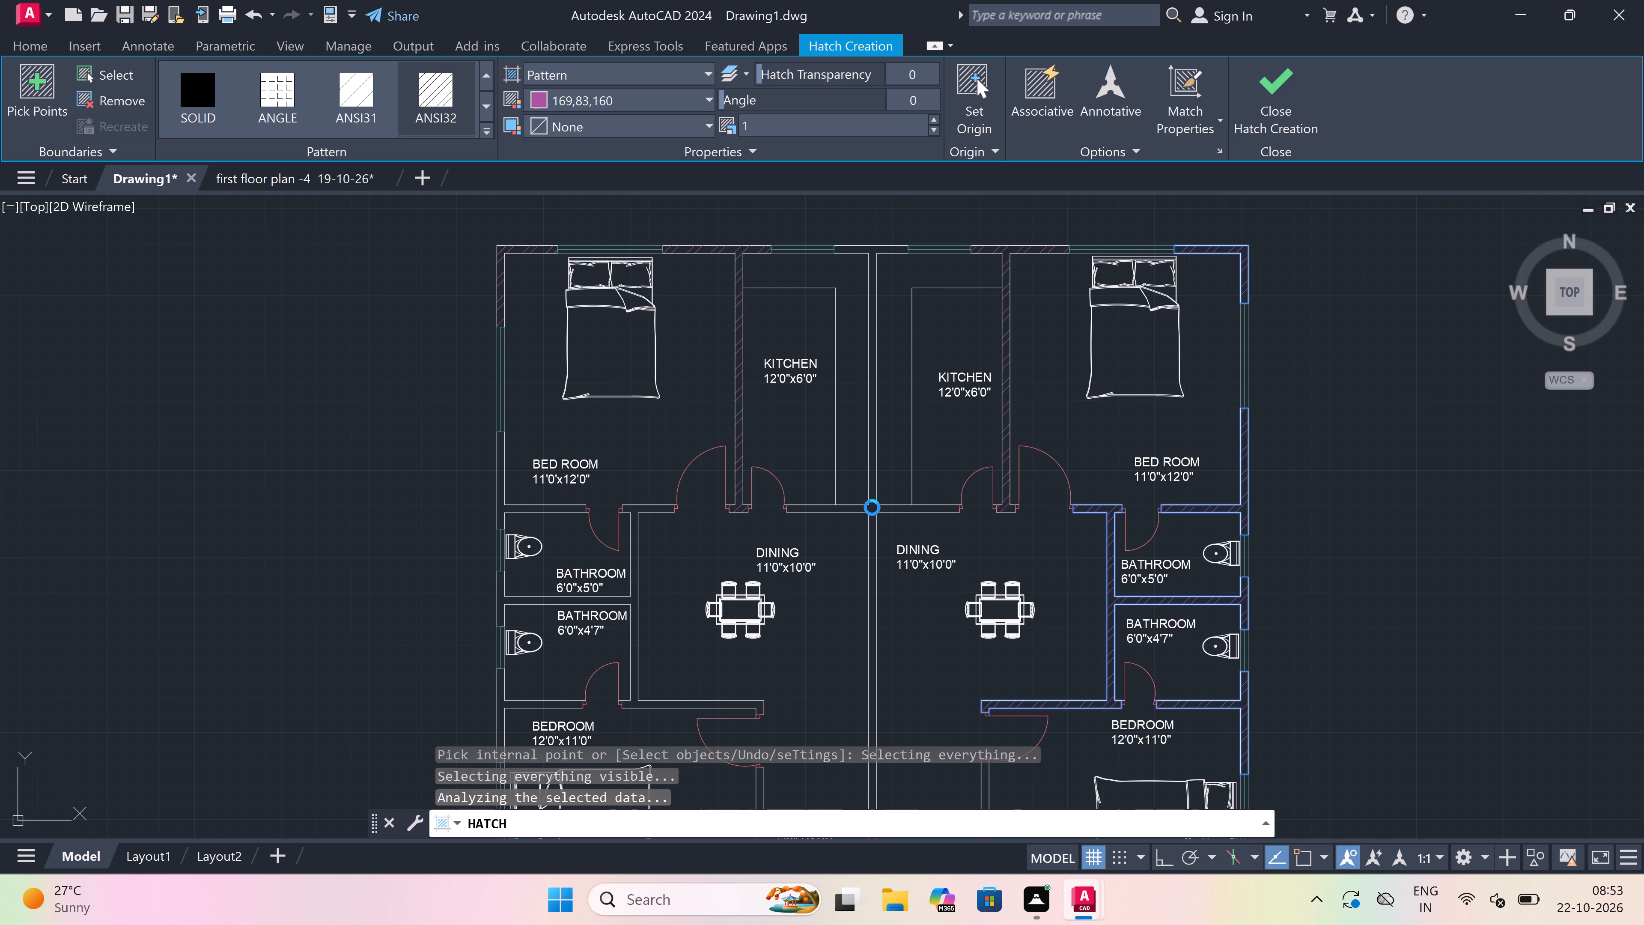
Add the stair wall on the left unit's side to the ANSI32 hatch.
{"action": "scroll", "coordinate": [872, 507], "scroll_direction": "down", "scroll_amount": 4}
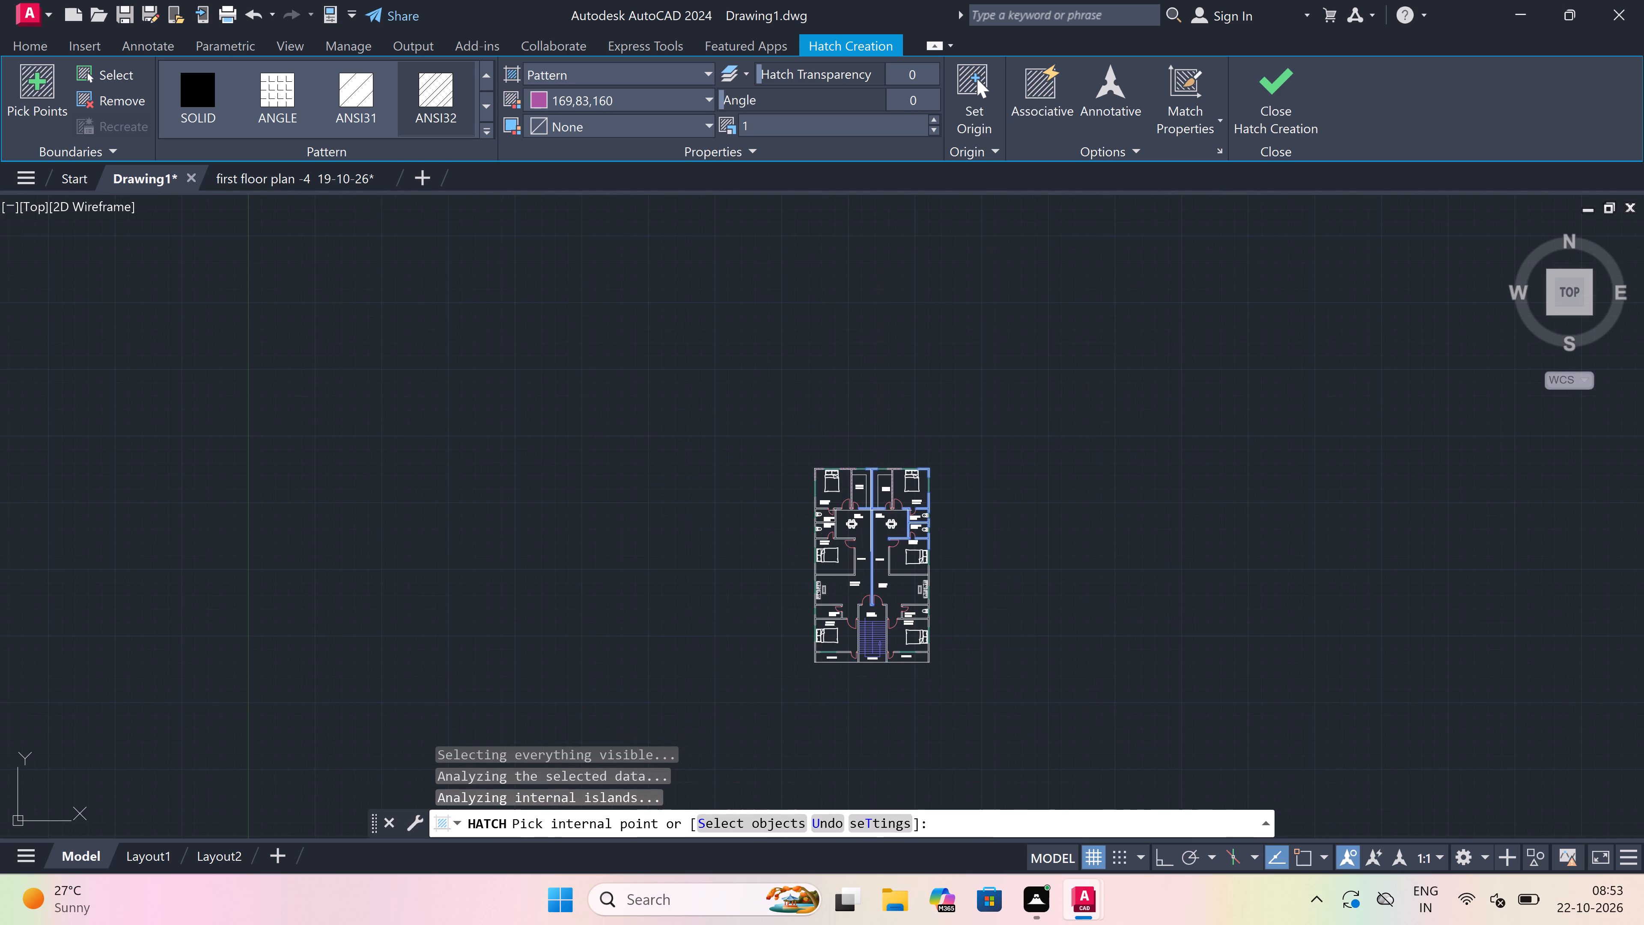
{"action": "scroll", "coordinate": [851, 609], "scroll_direction": "up", "scroll_amount": 3}
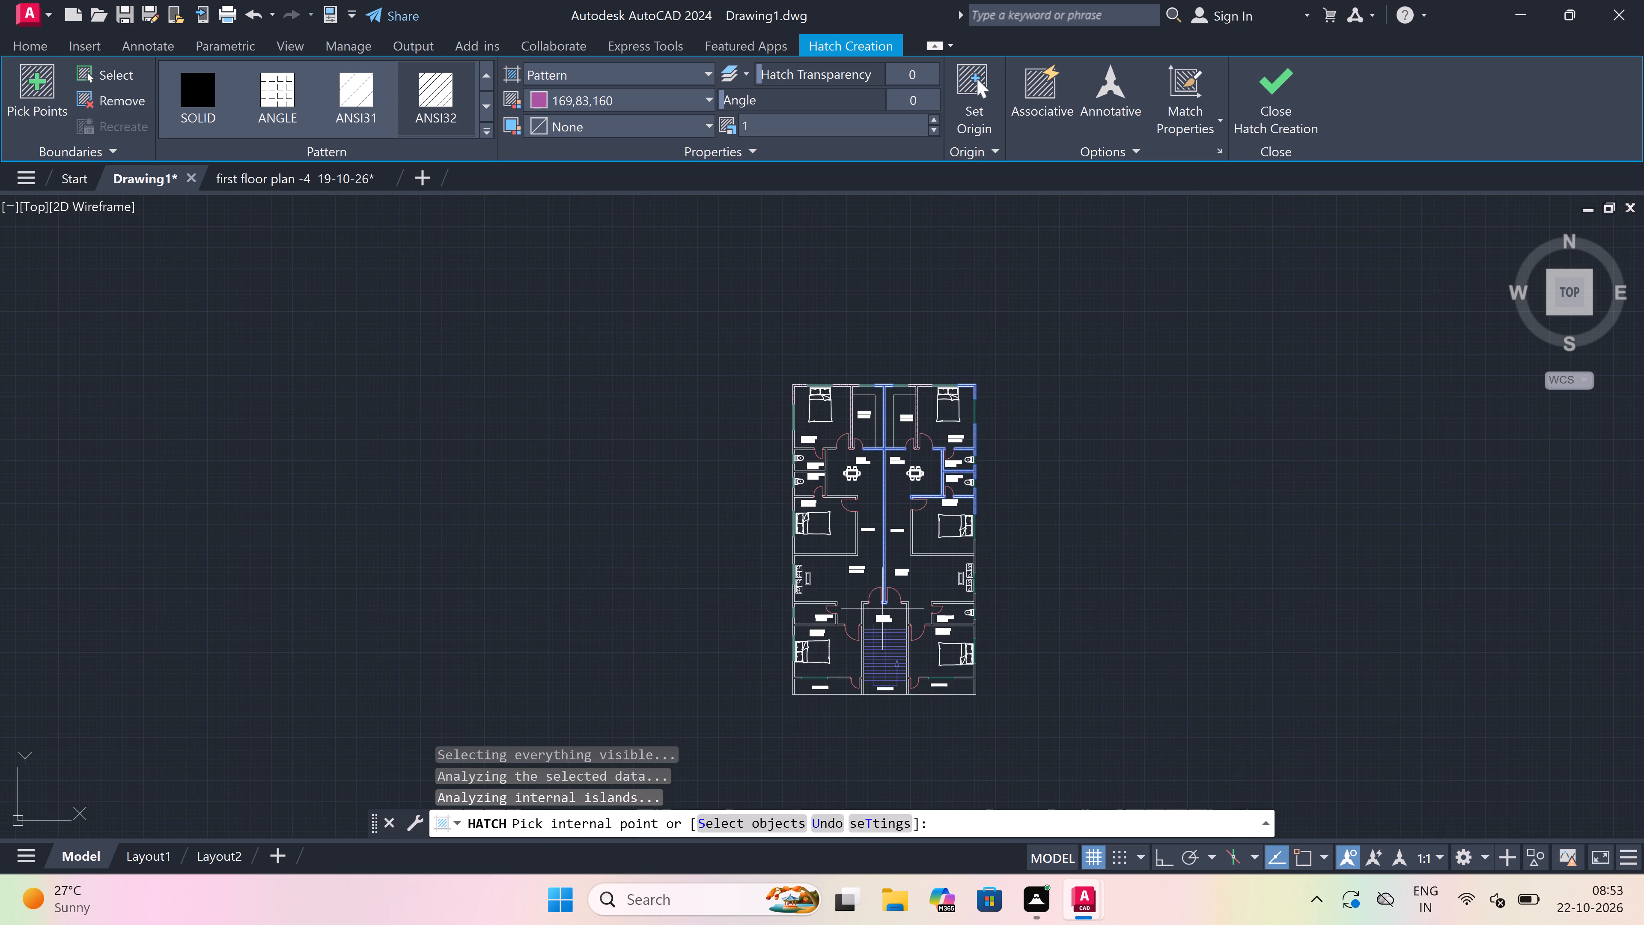
{"action": "scroll", "coordinate": [854, 610], "scroll_direction": "up", "scroll_amount": 5}
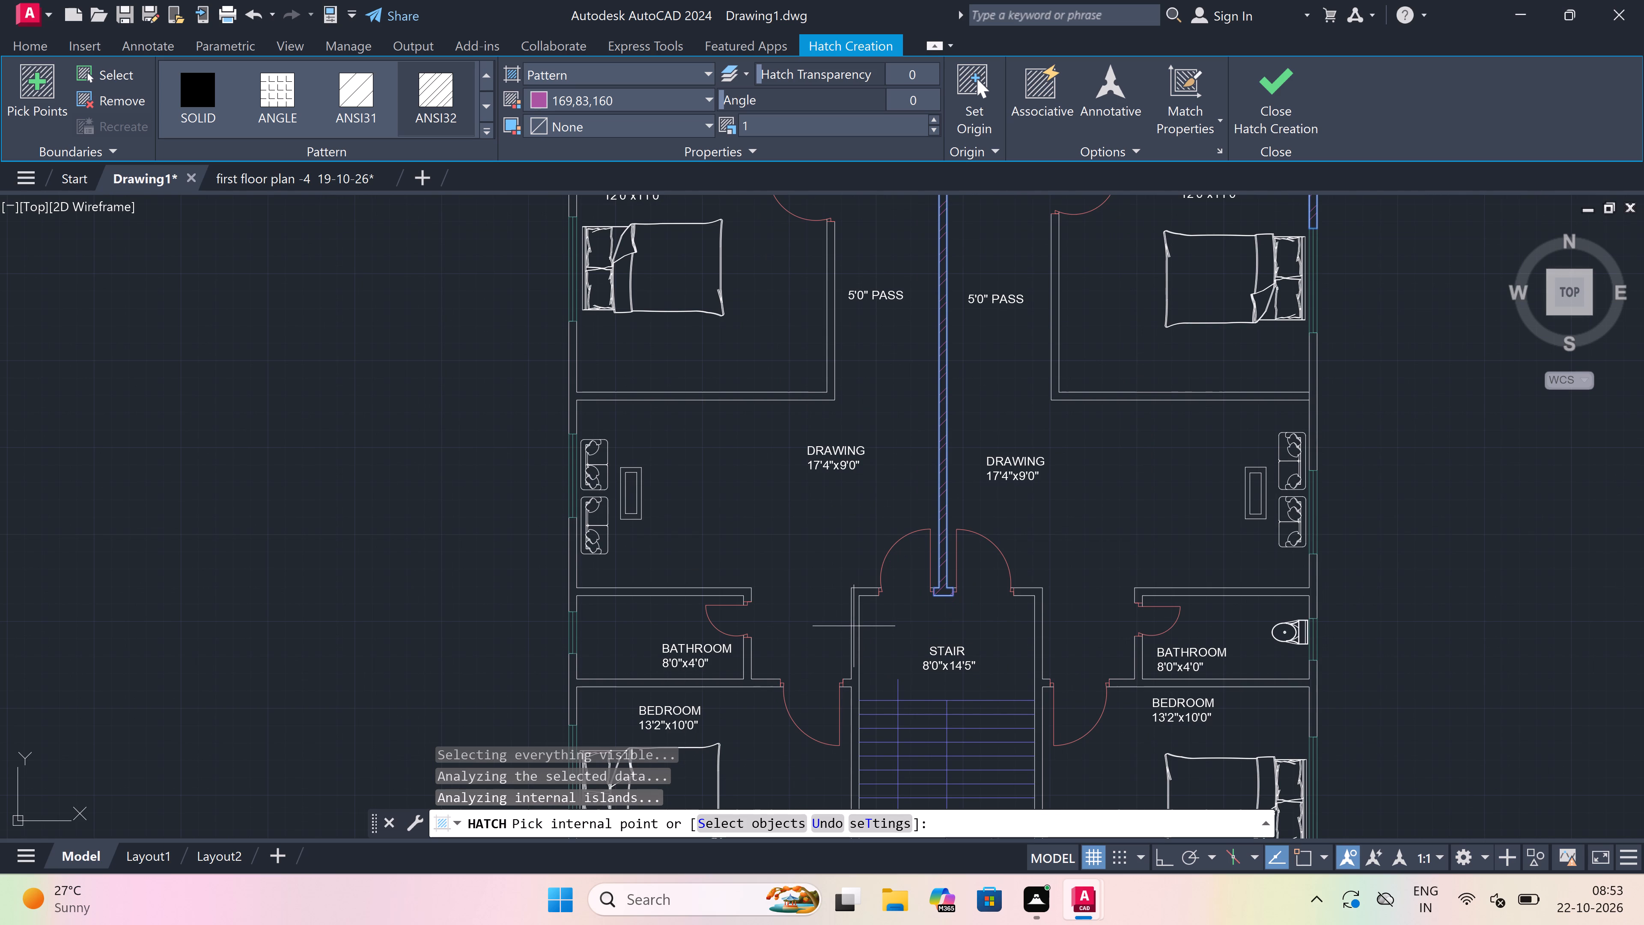
{"action": "left_click", "coordinate": [855, 624]}
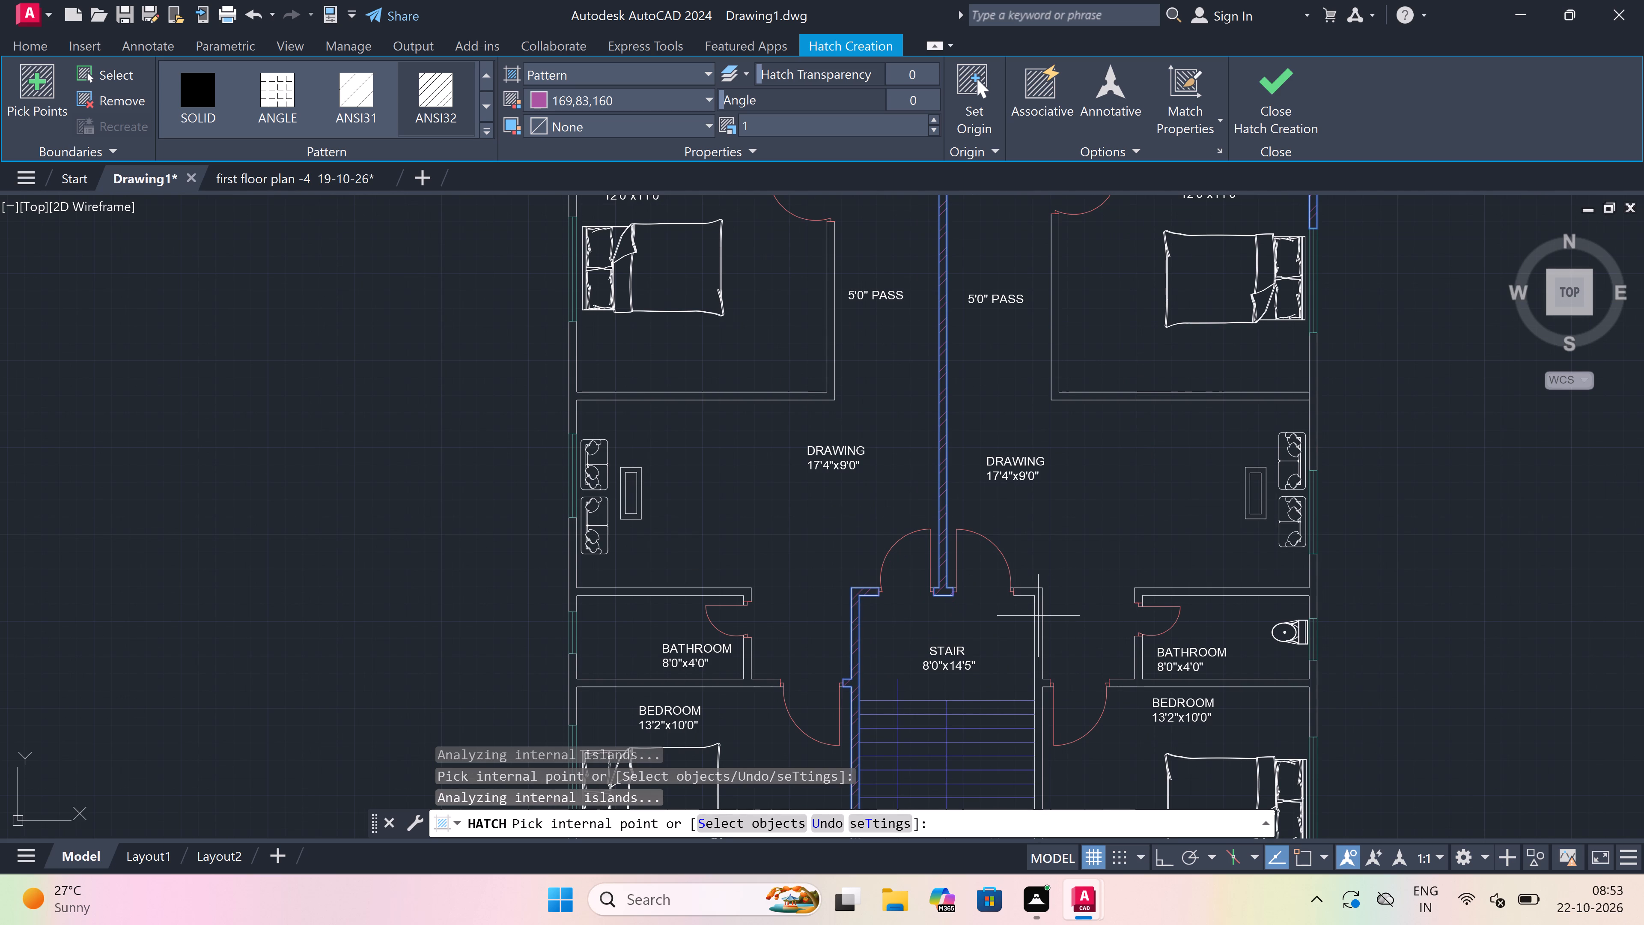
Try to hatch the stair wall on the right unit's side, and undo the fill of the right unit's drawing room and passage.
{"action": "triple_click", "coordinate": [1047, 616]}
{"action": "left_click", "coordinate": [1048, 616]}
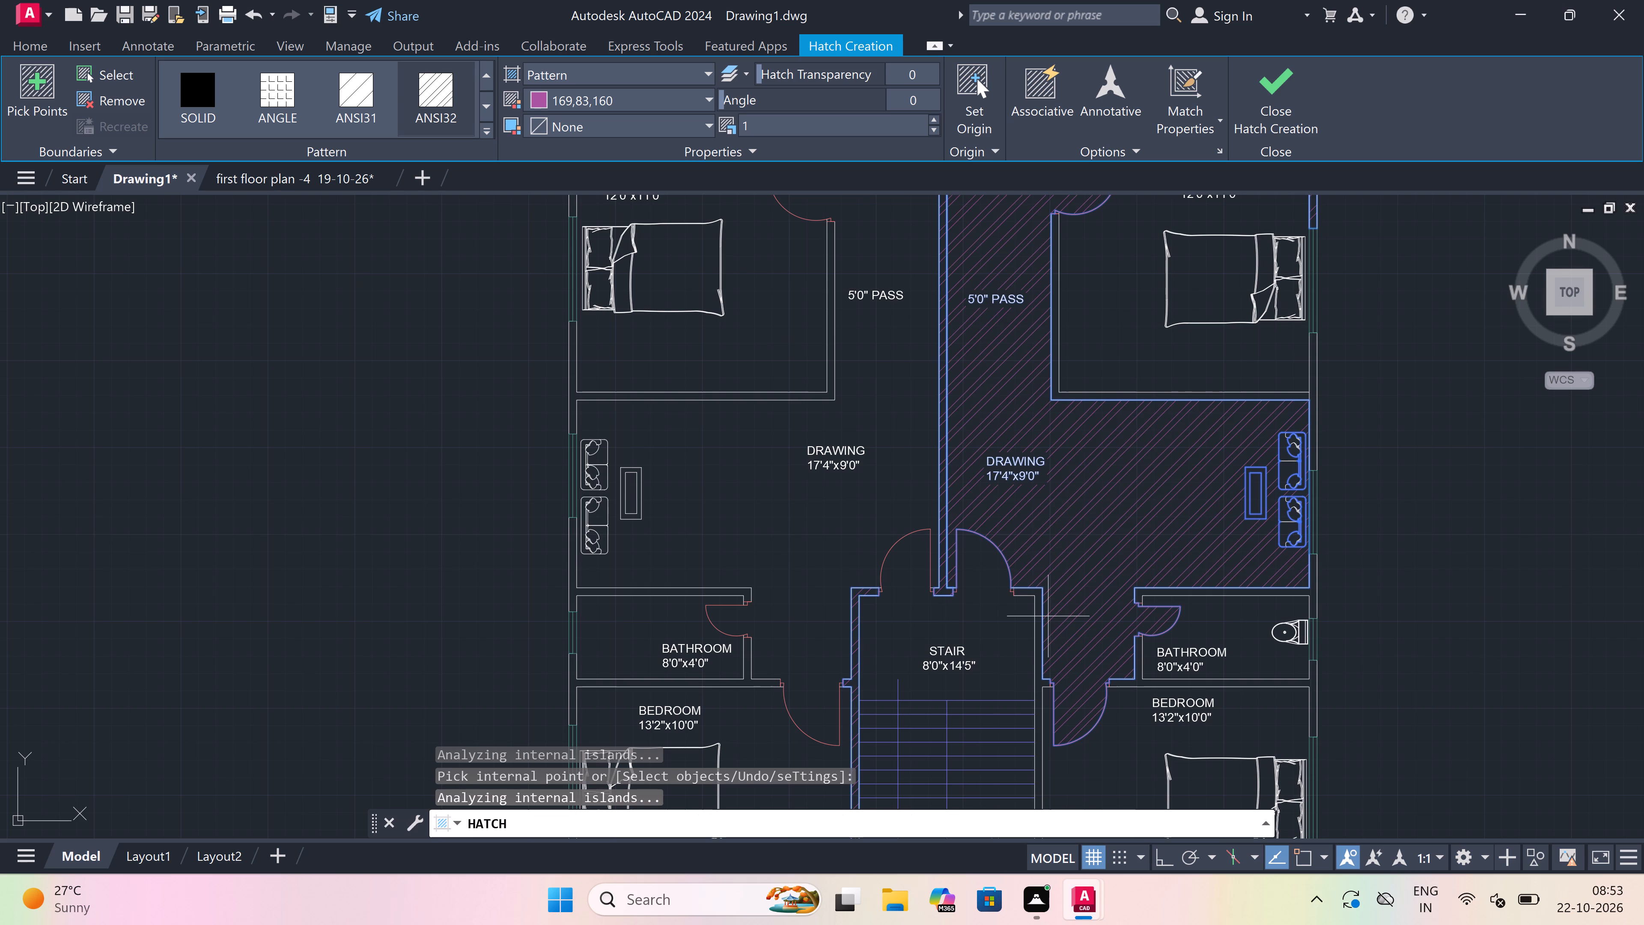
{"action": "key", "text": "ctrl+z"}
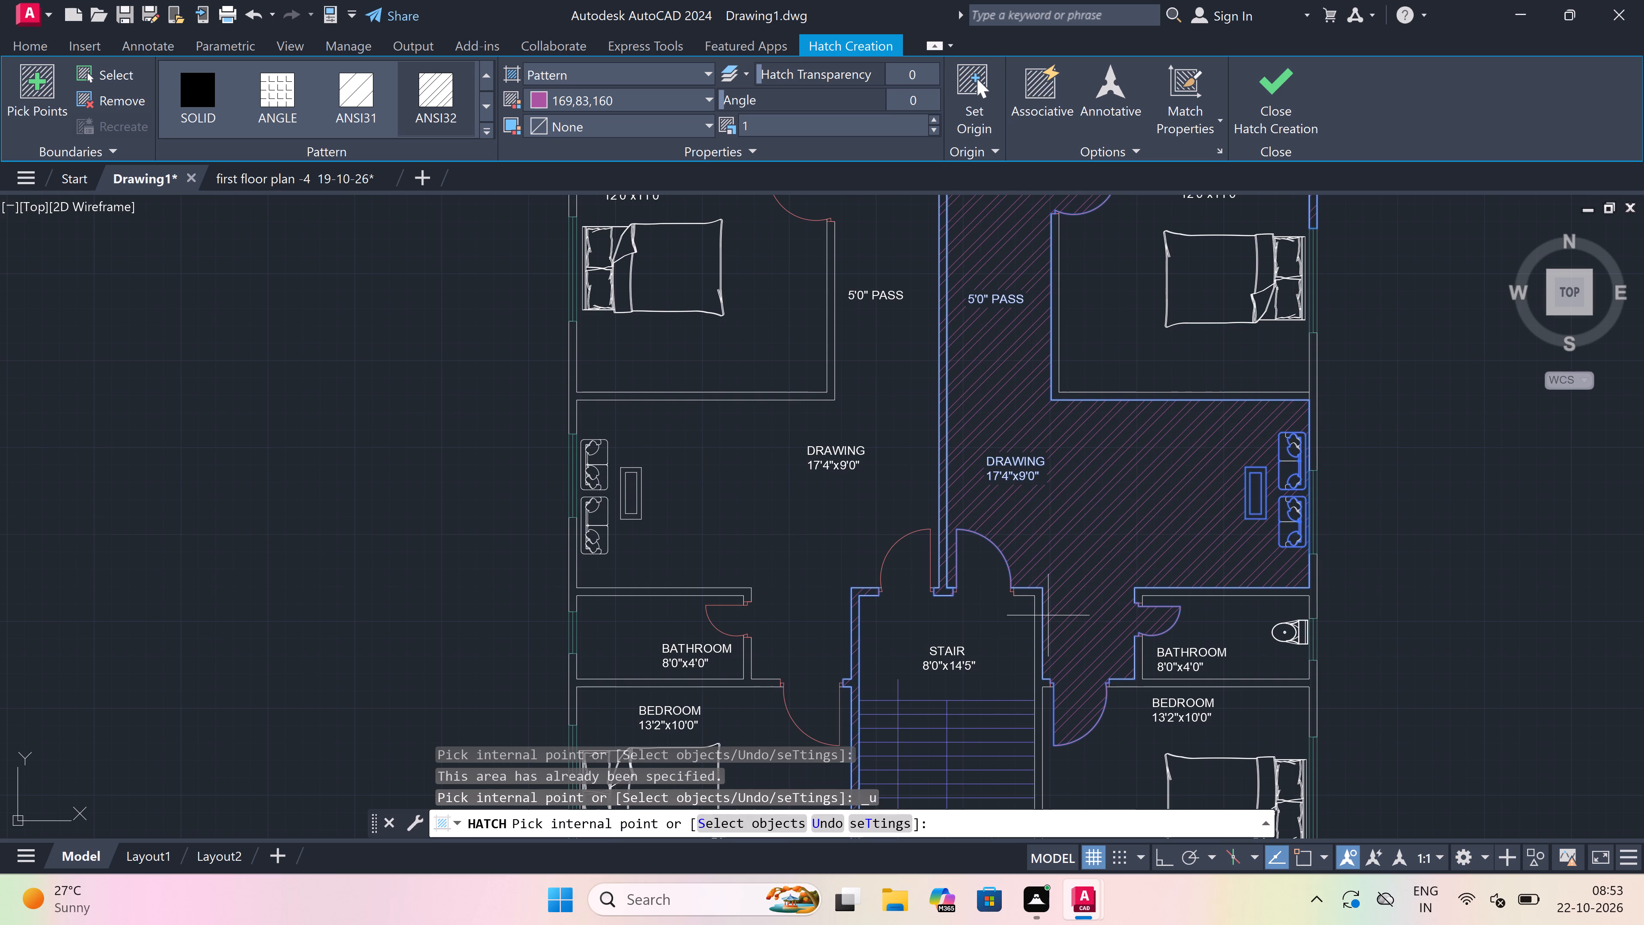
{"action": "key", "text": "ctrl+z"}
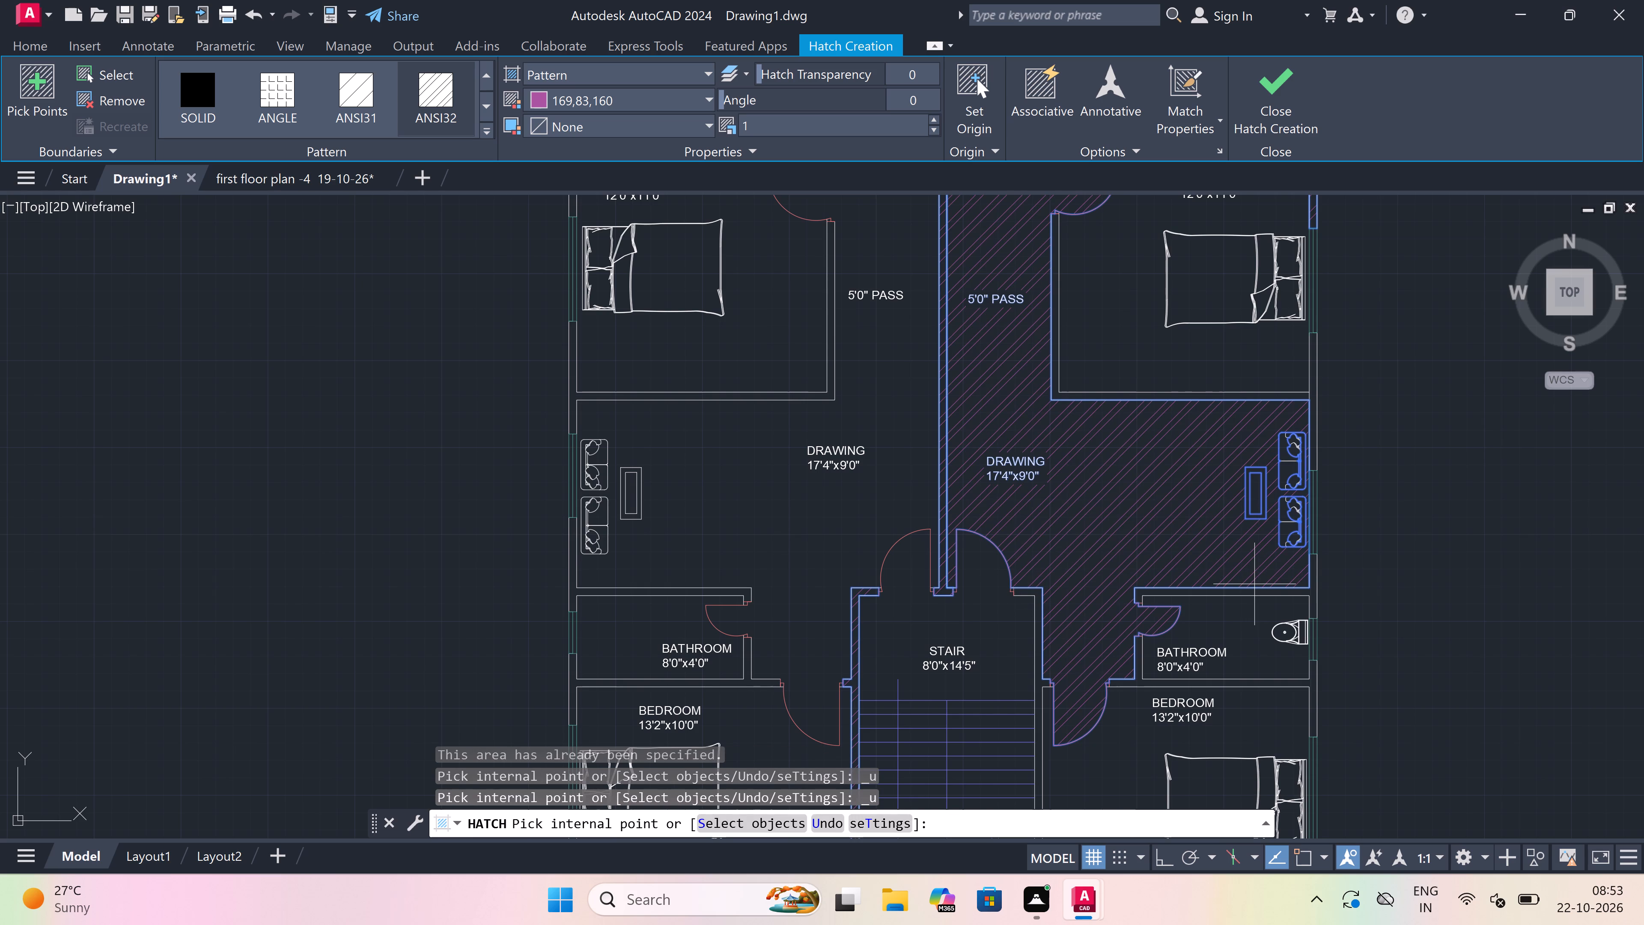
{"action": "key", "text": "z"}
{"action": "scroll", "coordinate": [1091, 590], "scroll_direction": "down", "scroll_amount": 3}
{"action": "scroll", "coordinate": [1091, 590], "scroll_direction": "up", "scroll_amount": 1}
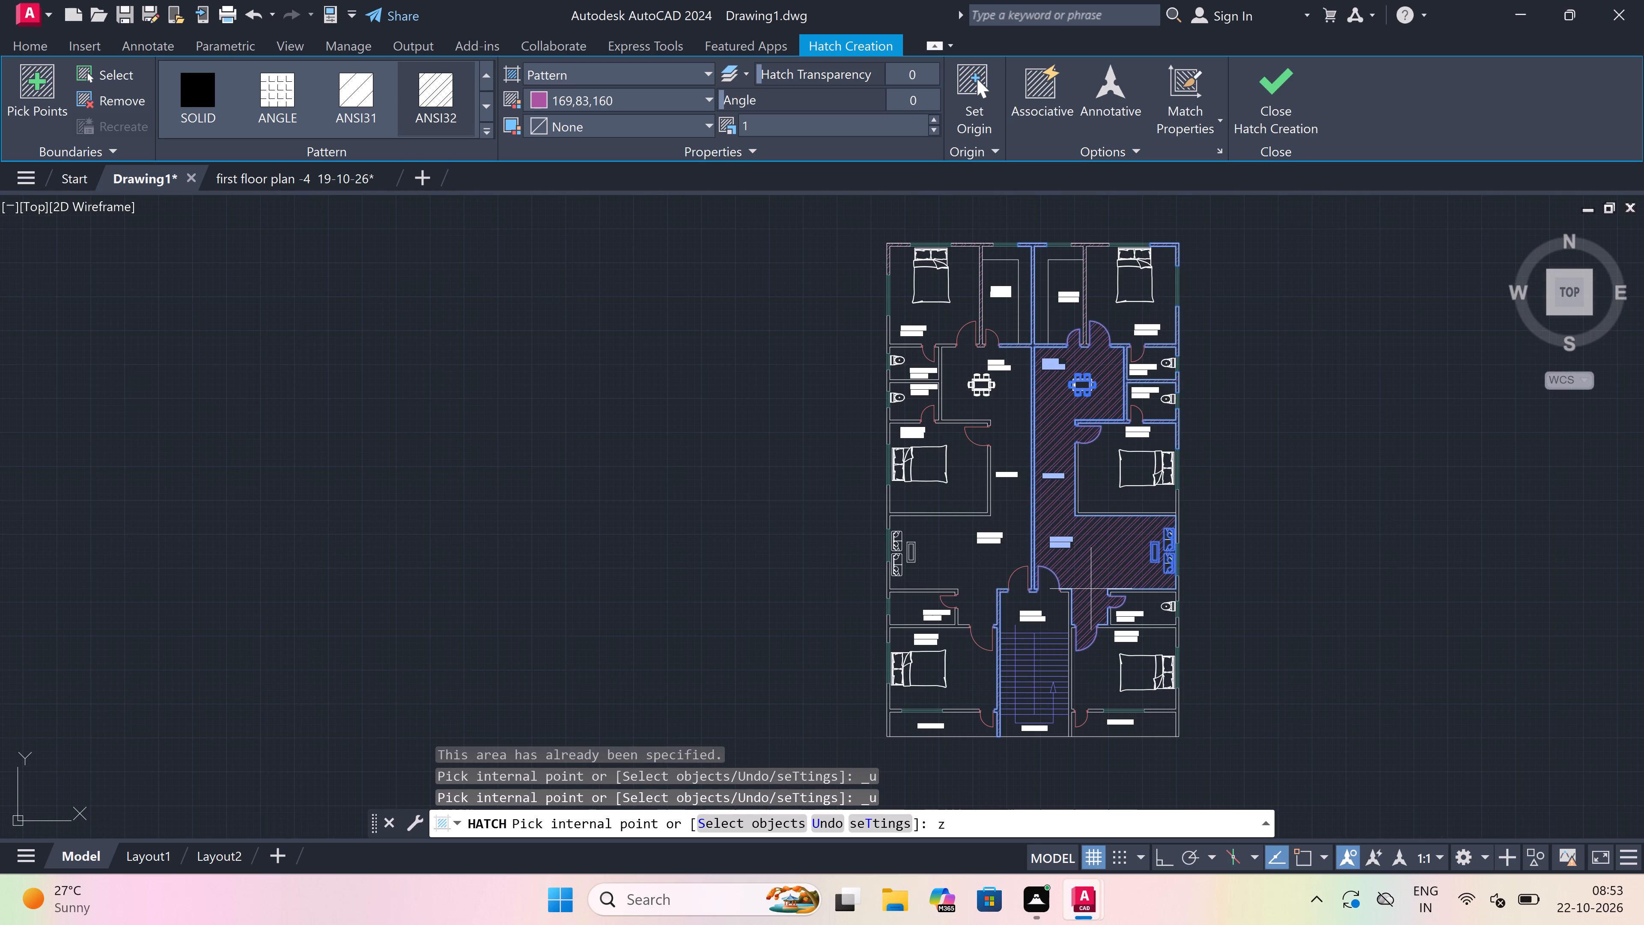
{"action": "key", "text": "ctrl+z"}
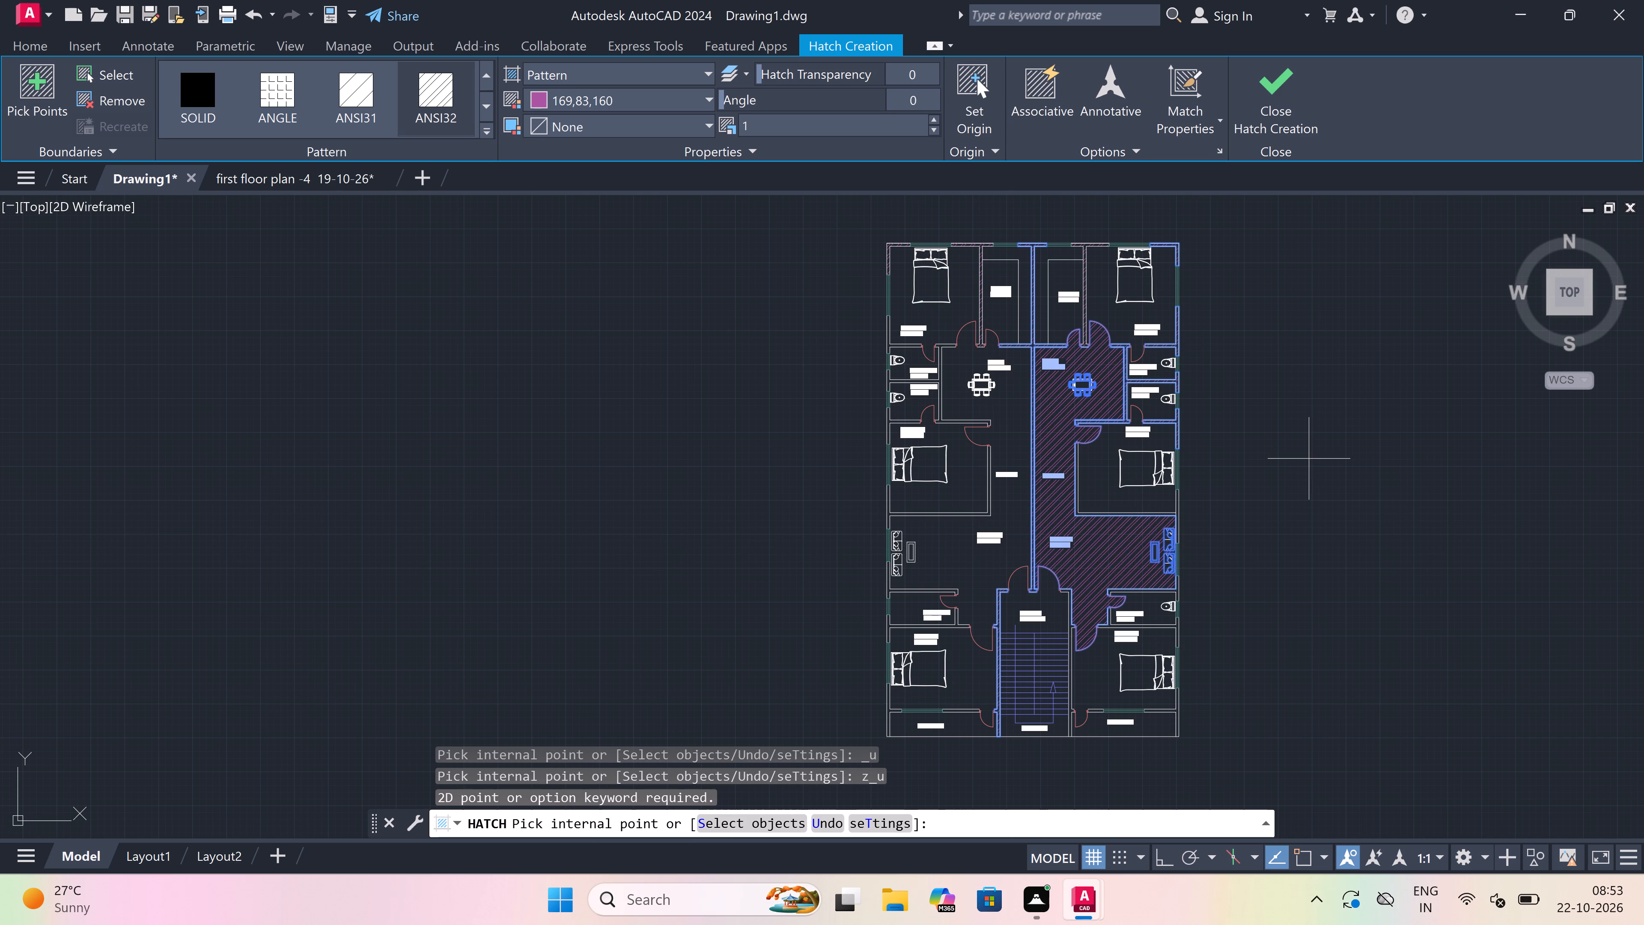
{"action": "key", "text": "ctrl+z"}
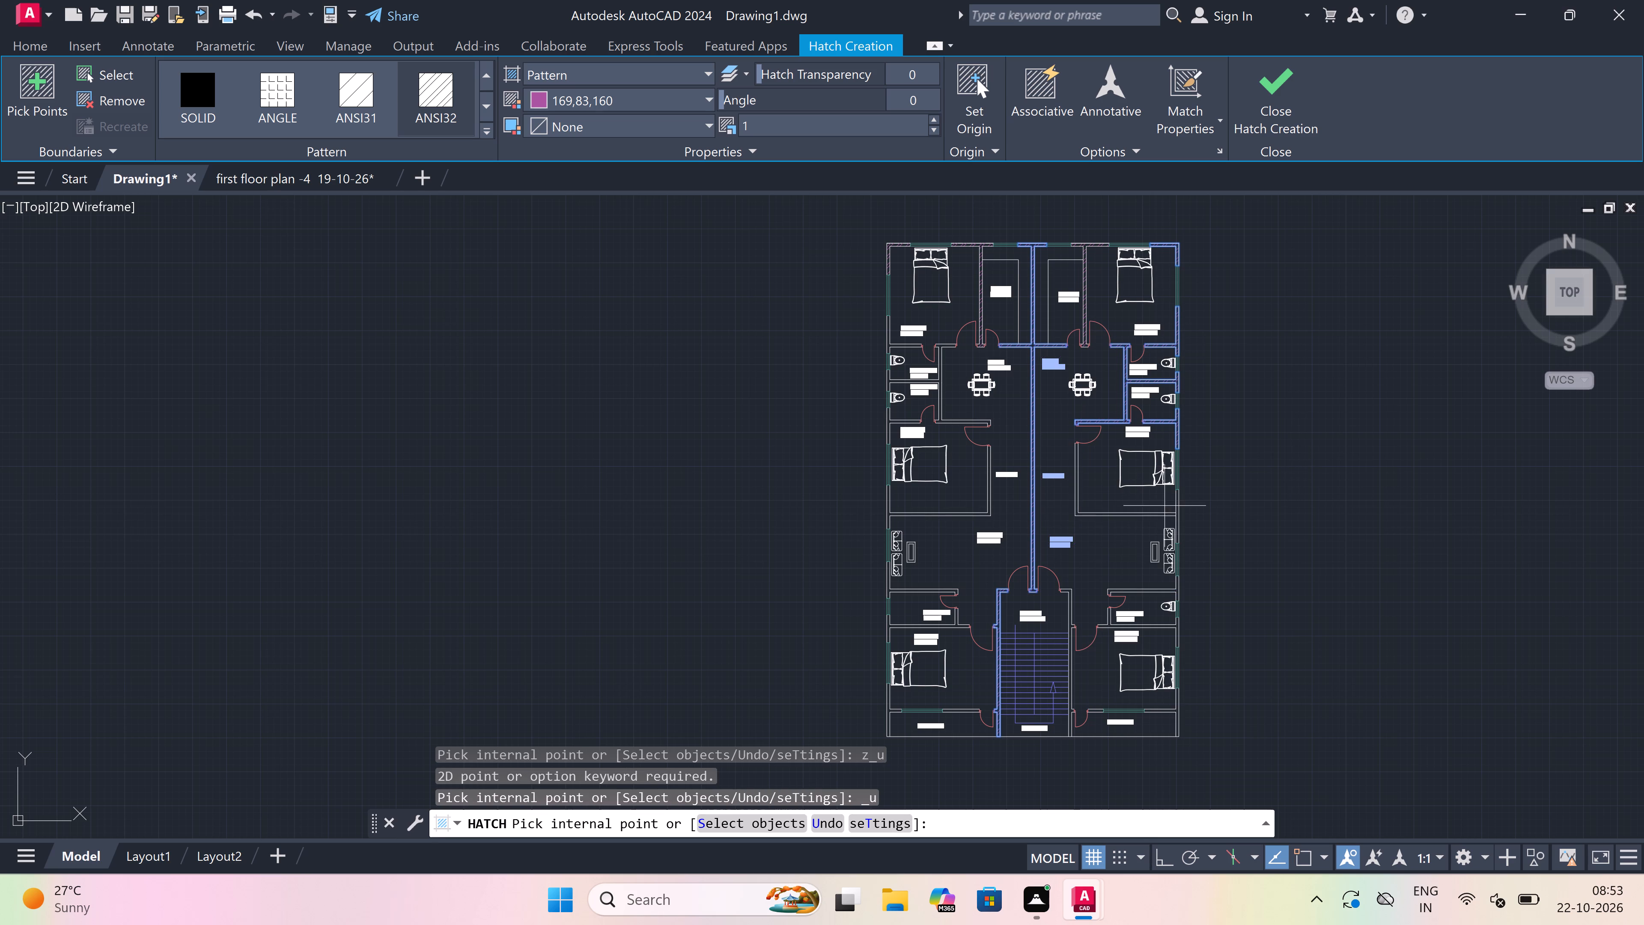
Hatch the right unit's 12'0"x11'0" bedroom walls along the passage and drawing room, plus the adjoining outer wall segment.
{"action": "scroll", "coordinate": [1161, 510], "scroll_direction": "up", "scroll_amount": 2}
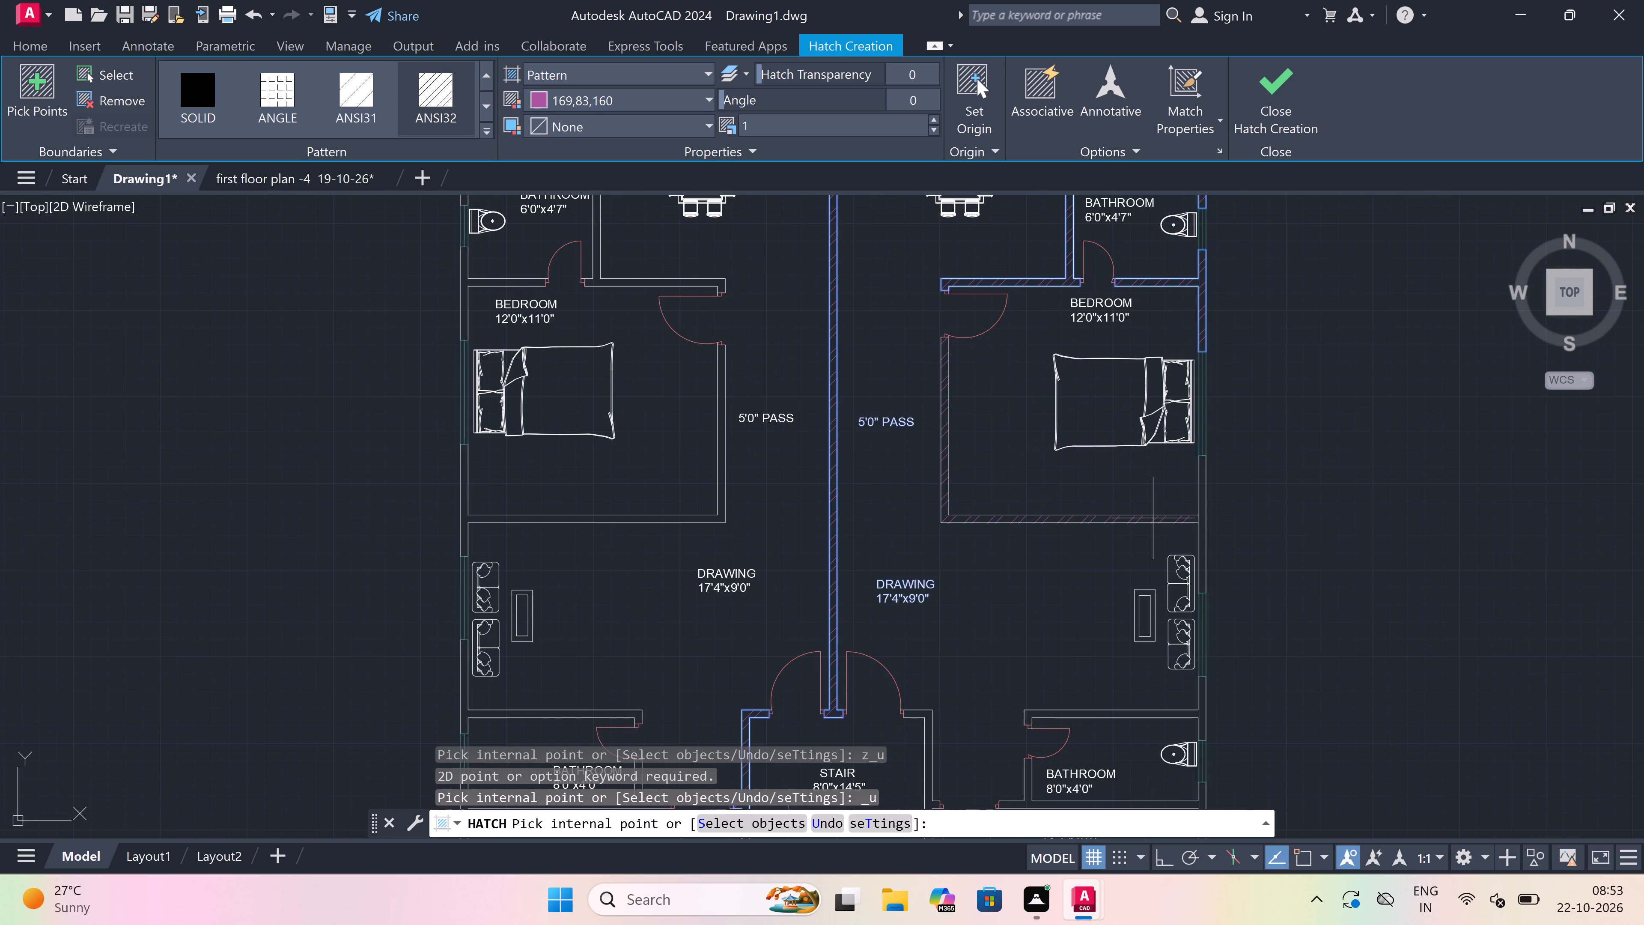
{"action": "left_click", "coordinate": [1153, 519]}
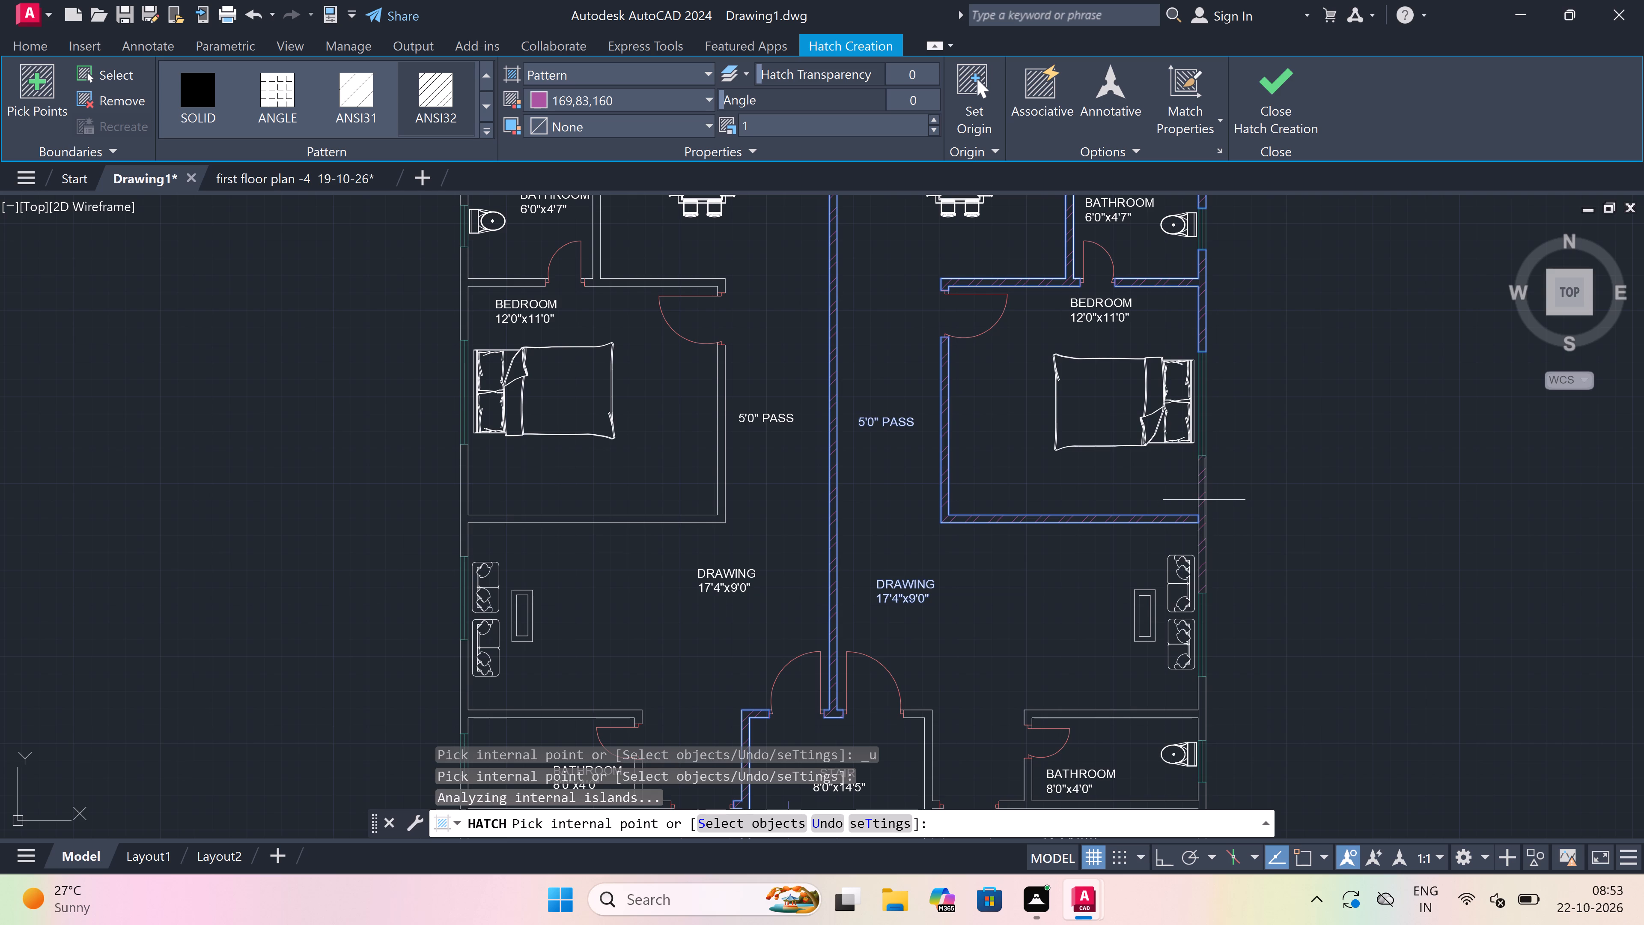
{"action": "double_click", "coordinate": [1204, 500]}
Hatch the walls around the right unit's 8'0"x4'0" bathroom, including its drawing-room and bedroom sides and adjoining outer wall segments.
{"action": "scroll", "coordinate": [1129, 553], "scroll_direction": "down", "scroll_amount": 3}
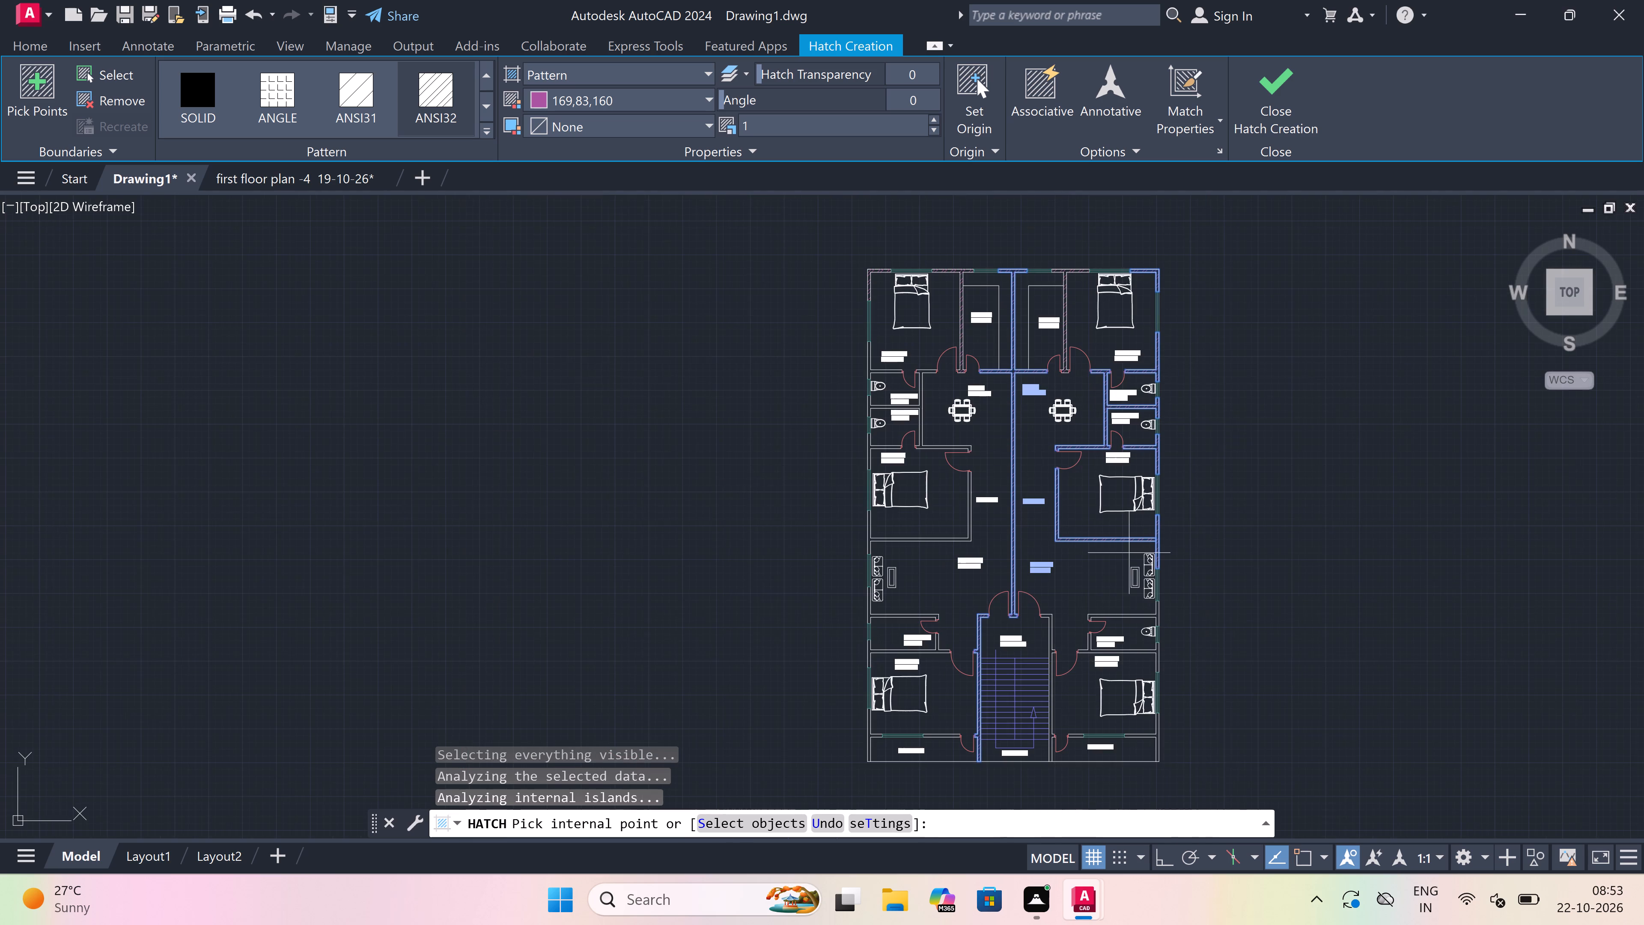
{"action": "scroll", "coordinate": [1135, 626], "scroll_direction": "up", "scroll_amount": 3}
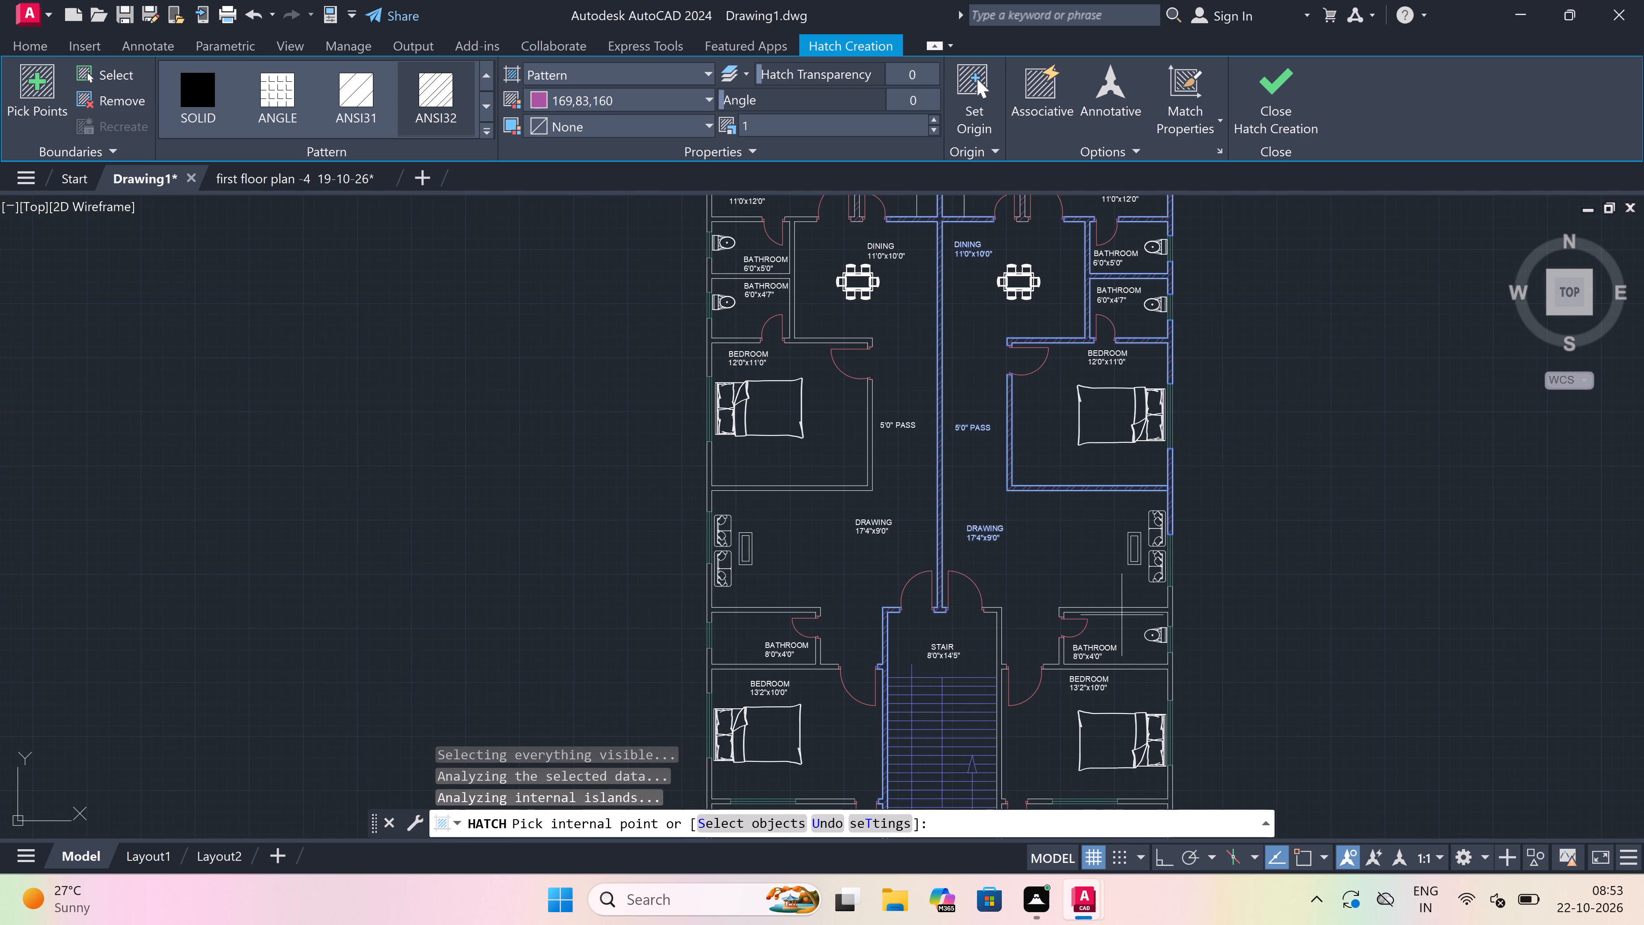
{"action": "left_click", "coordinate": [1122, 609]}
{"action": "left_click", "coordinate": [1114, 666]}
Hatch the right unit's bedroom–verandah wall on both sides of the window, its outer verandah wall, and the stair wall on that side.
{"action": "scroll", "coordinate": [1103, 571], "scroll_direction": "down", "scroll_amount": 4}
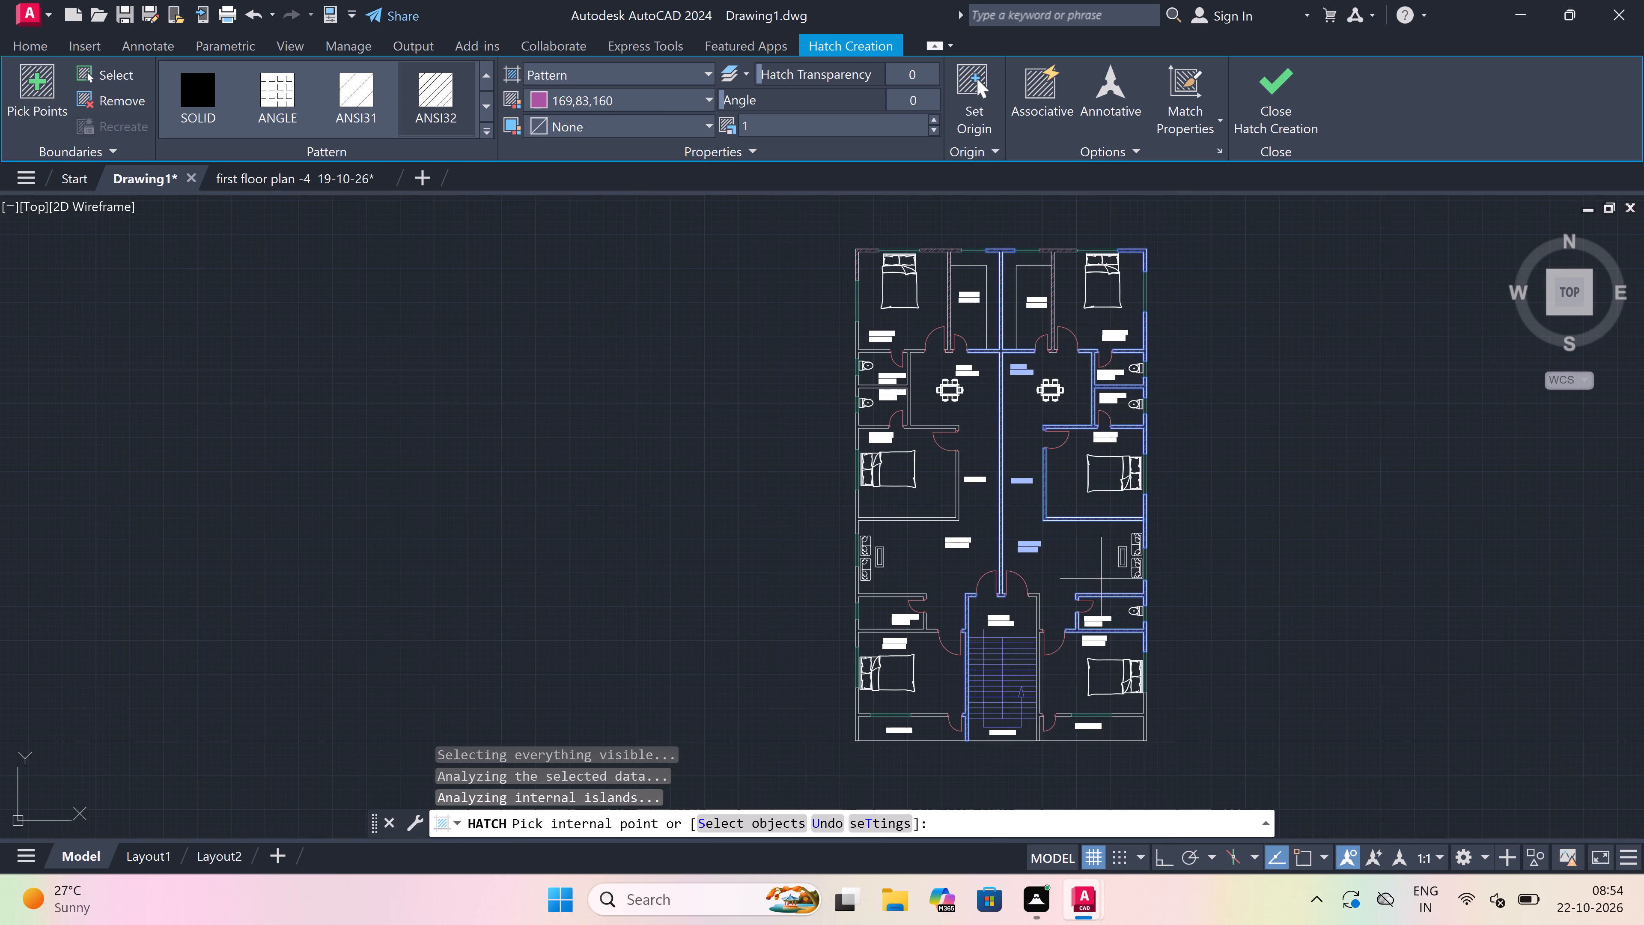
{"action": "scroll", "coordinate": [1089, 723], "scroll_direction": "up", "scroll_amount": 3}
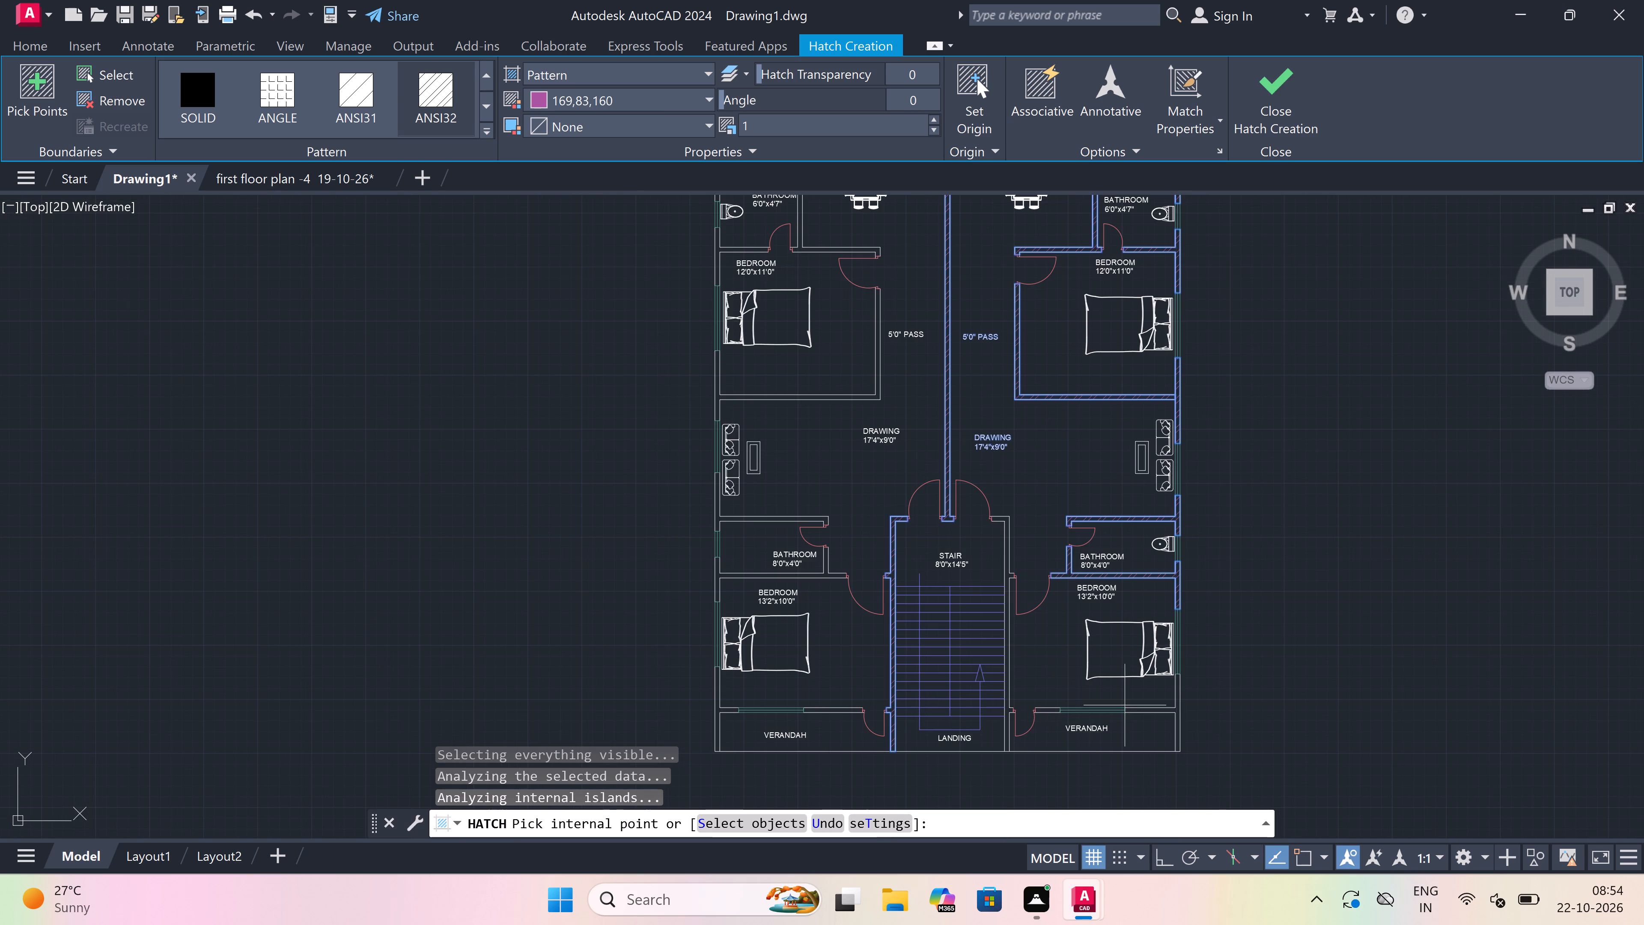
{"action": "scroll", "coordinate": [1170, 709], "scroll_direction": "up", "scroll_amount": 1}
{"action": "left_click", "coordinate": [1169, 710]}
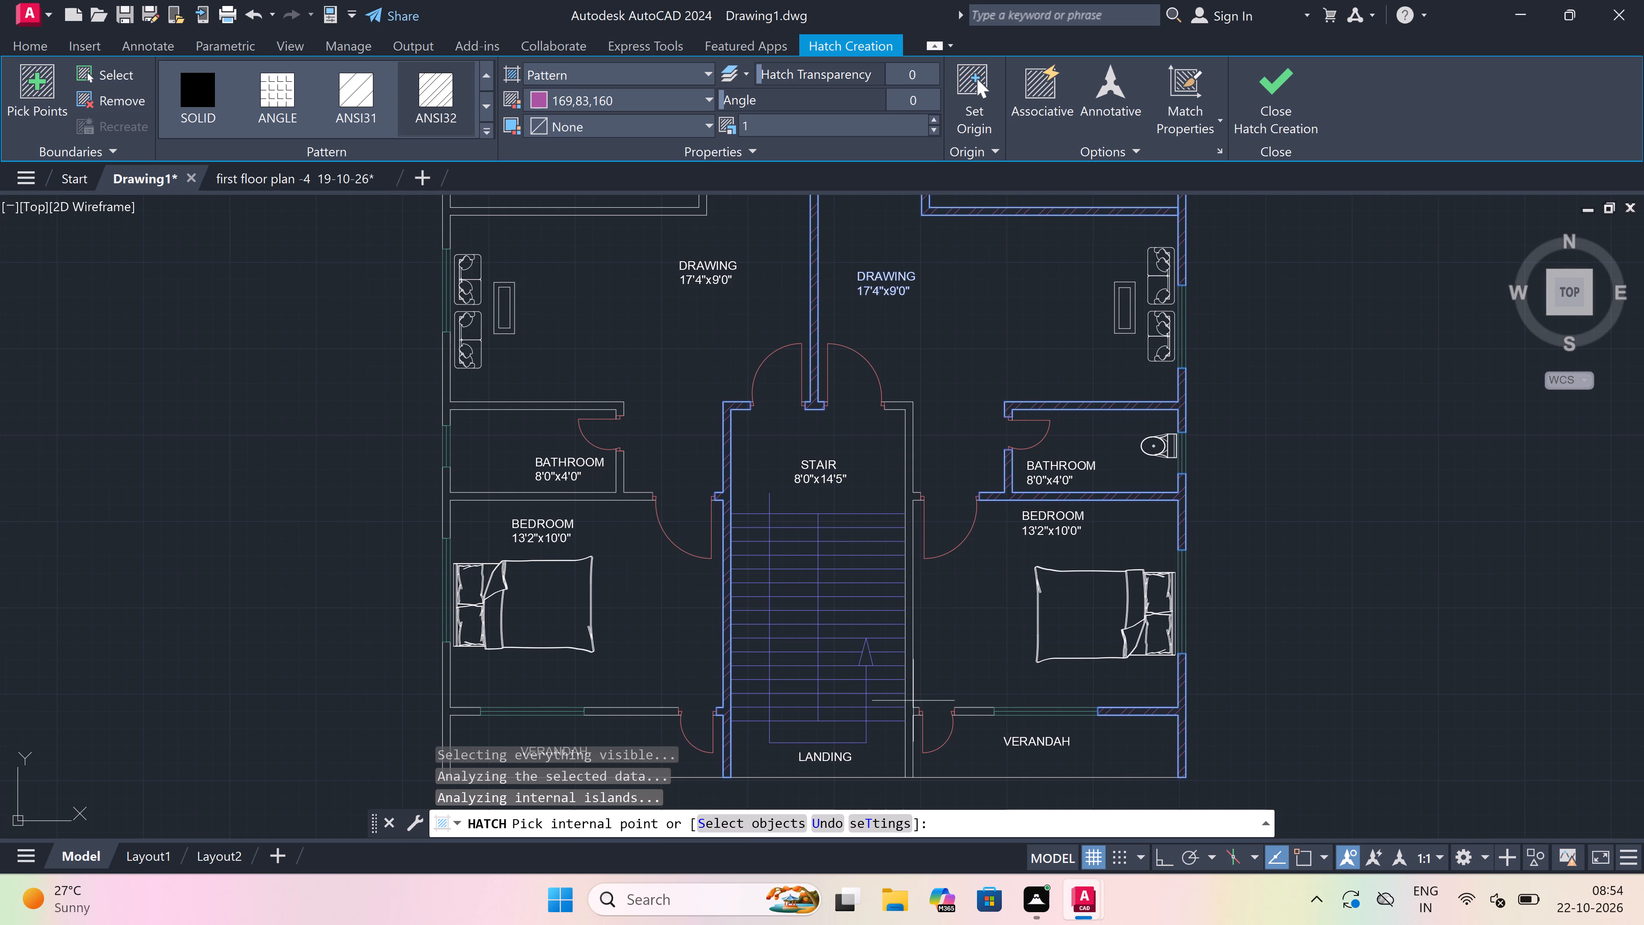
{"action": "left_click", "coordinate": [909, 655]}
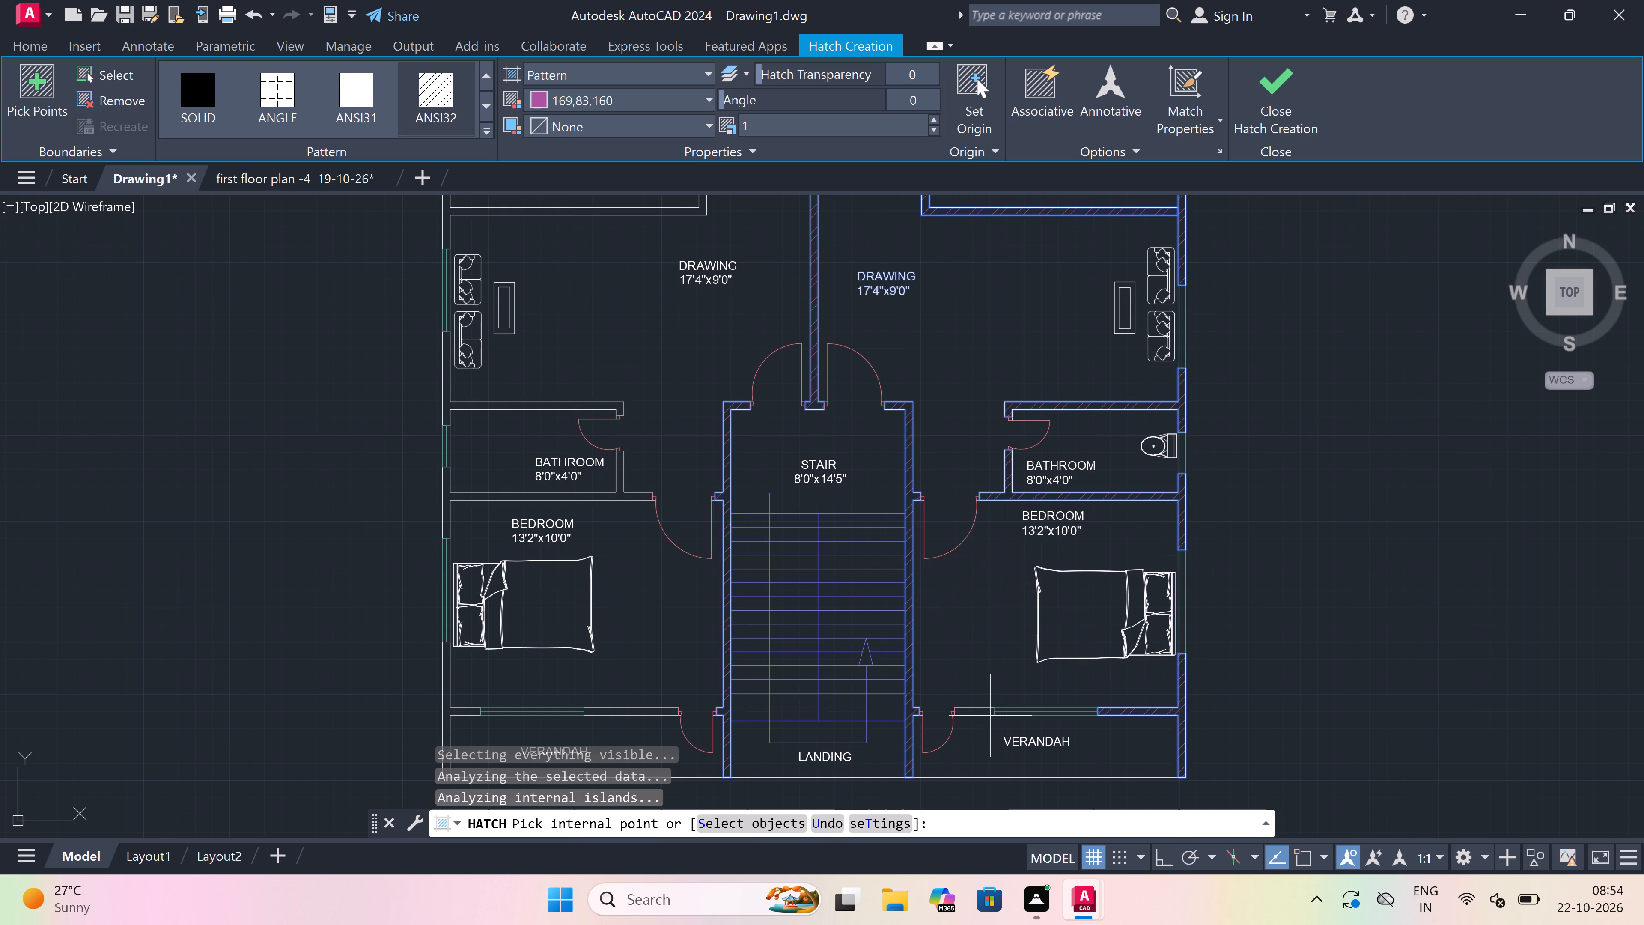
{"action": "double_click", "coordinate": [984, 710]}
Hatch the left unit's outer verandah wall and the bedroom–verandah wall on both sides of the window.
{"action": "scroll", "coordinate": [977, 632], "scroll_direction": "down", "scroll_amount": 2}
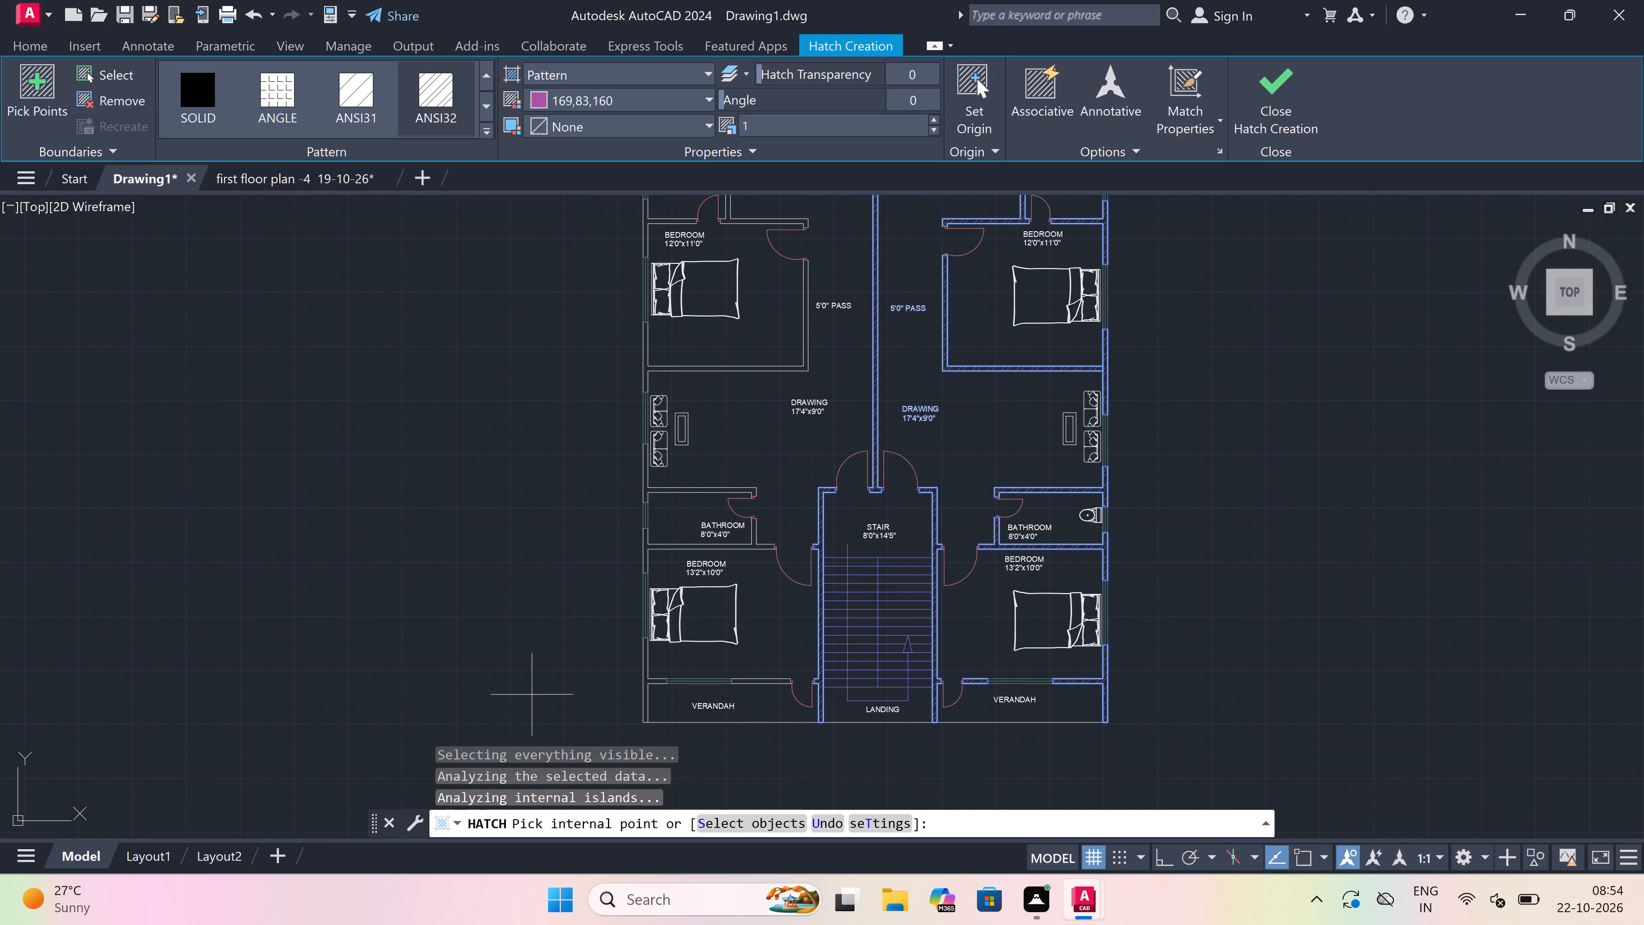
{"action": "scroll", "coordinate": [600, 686], "scroll_direction": "up", "scroll_amount": 1}
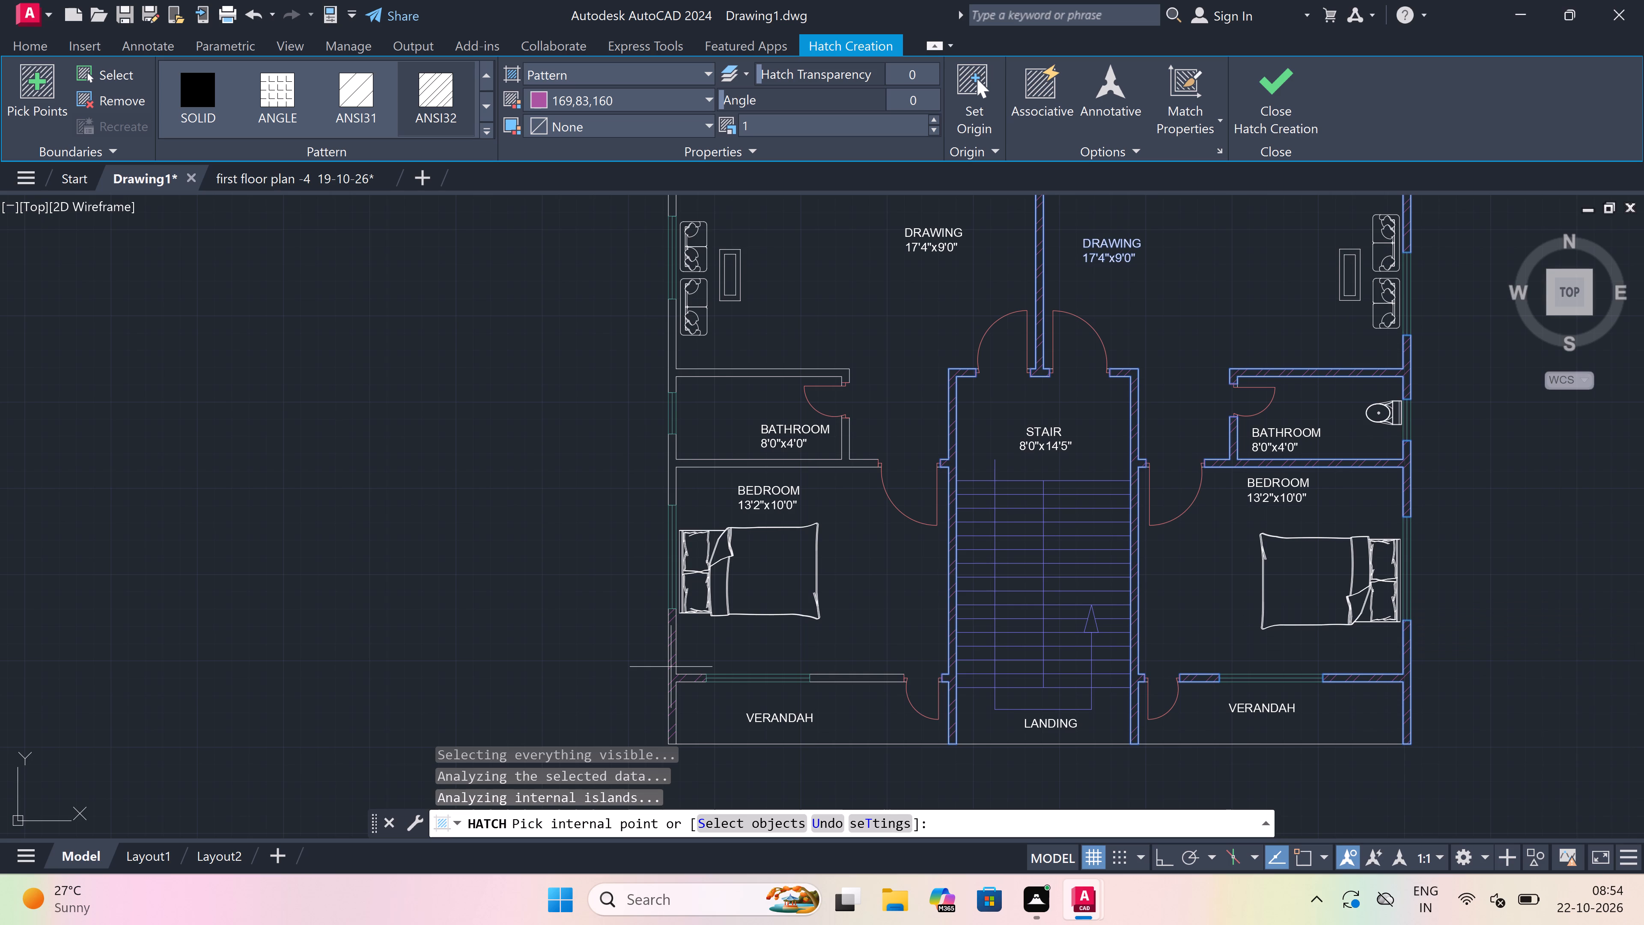
{"action": "left_click", "coordinate": [671, 664]}
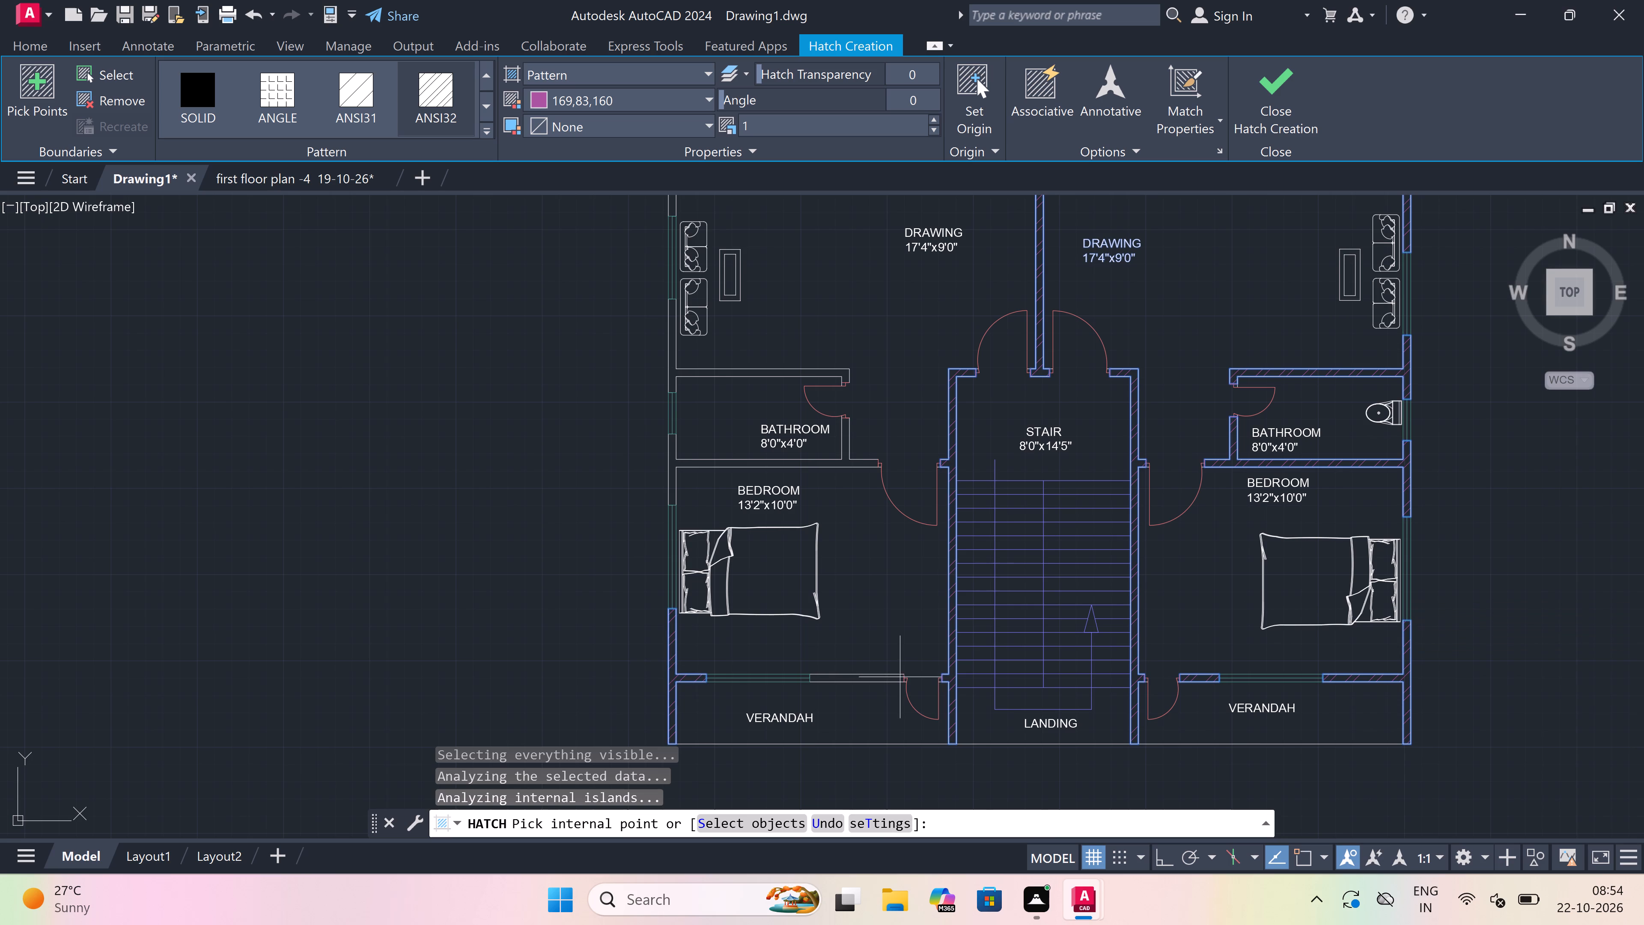
{"action": "left_click", "coordinate": [868, 678]}
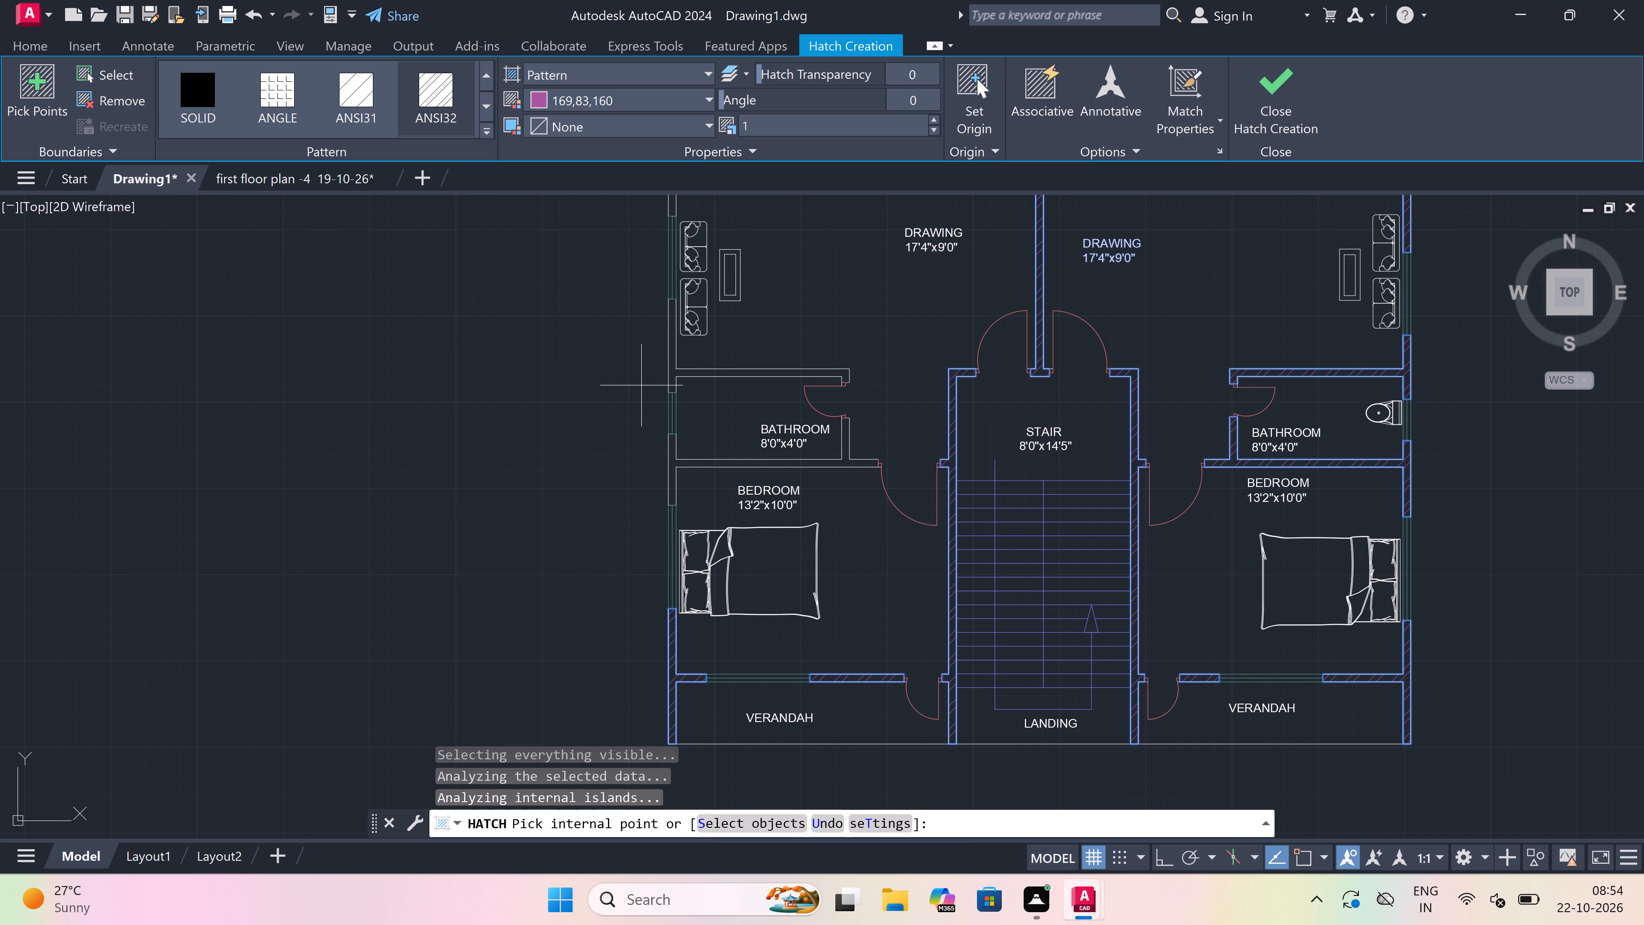
Hatch the left unit's 8'0"x4'0" bathroom walls on the drawing-room and bedroom sides with adjoining outer segments, undoing the stray drawing-room fill.
{"action": "left_click", "coordinate": [670, 461]}
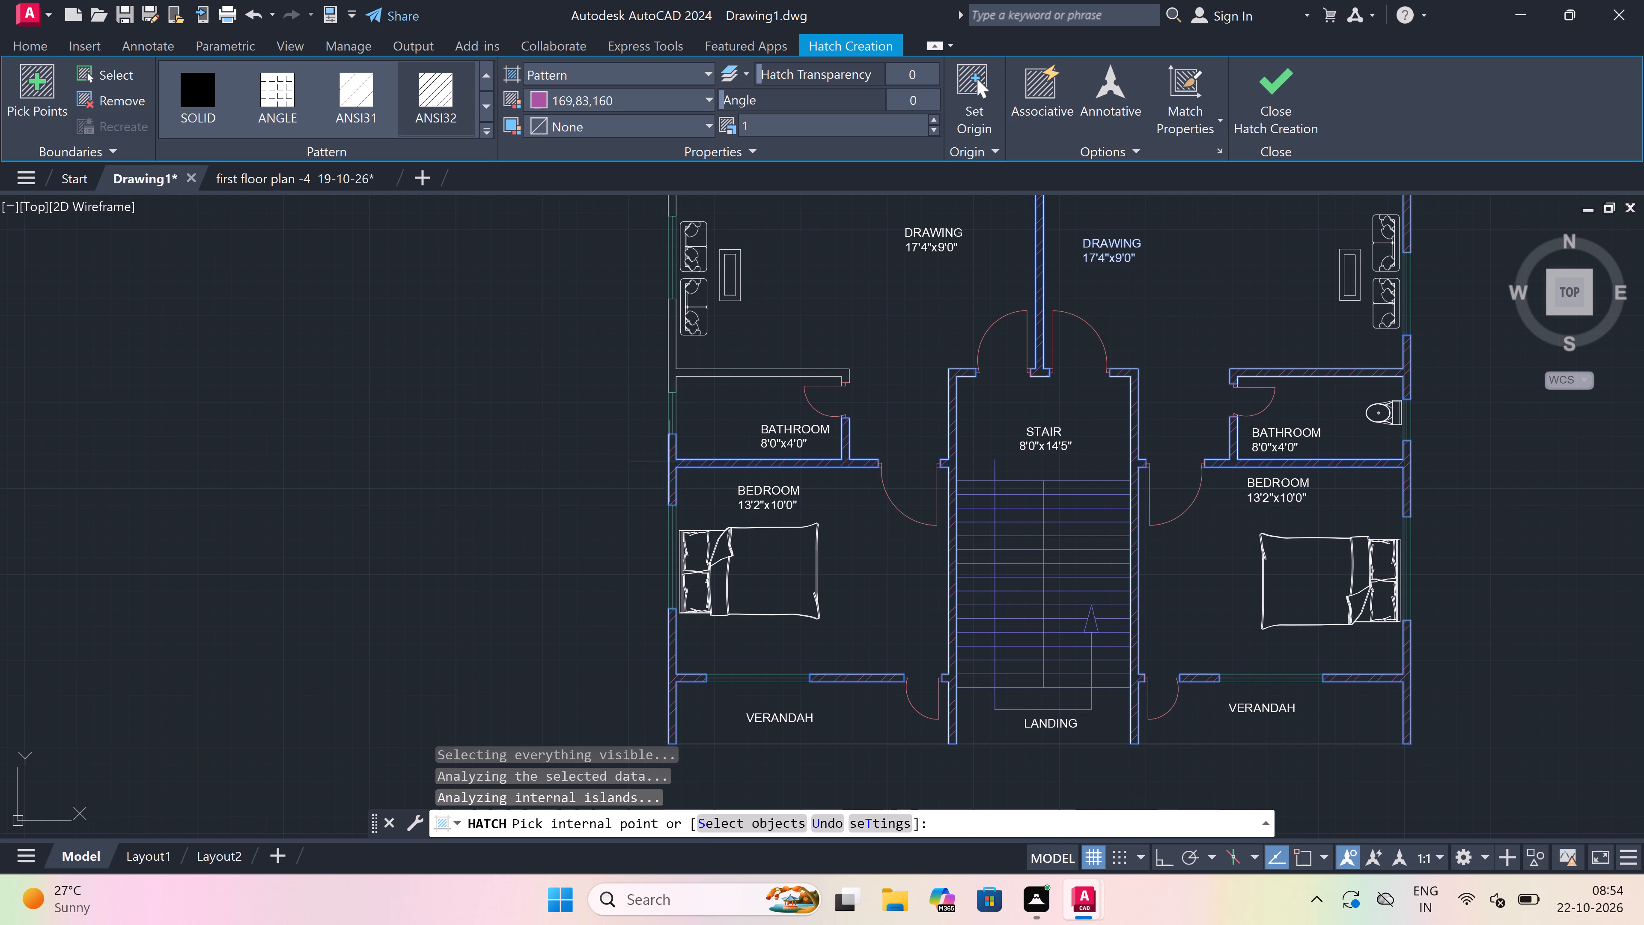
{"action": "left_click", "coordinate": [677, 343]}
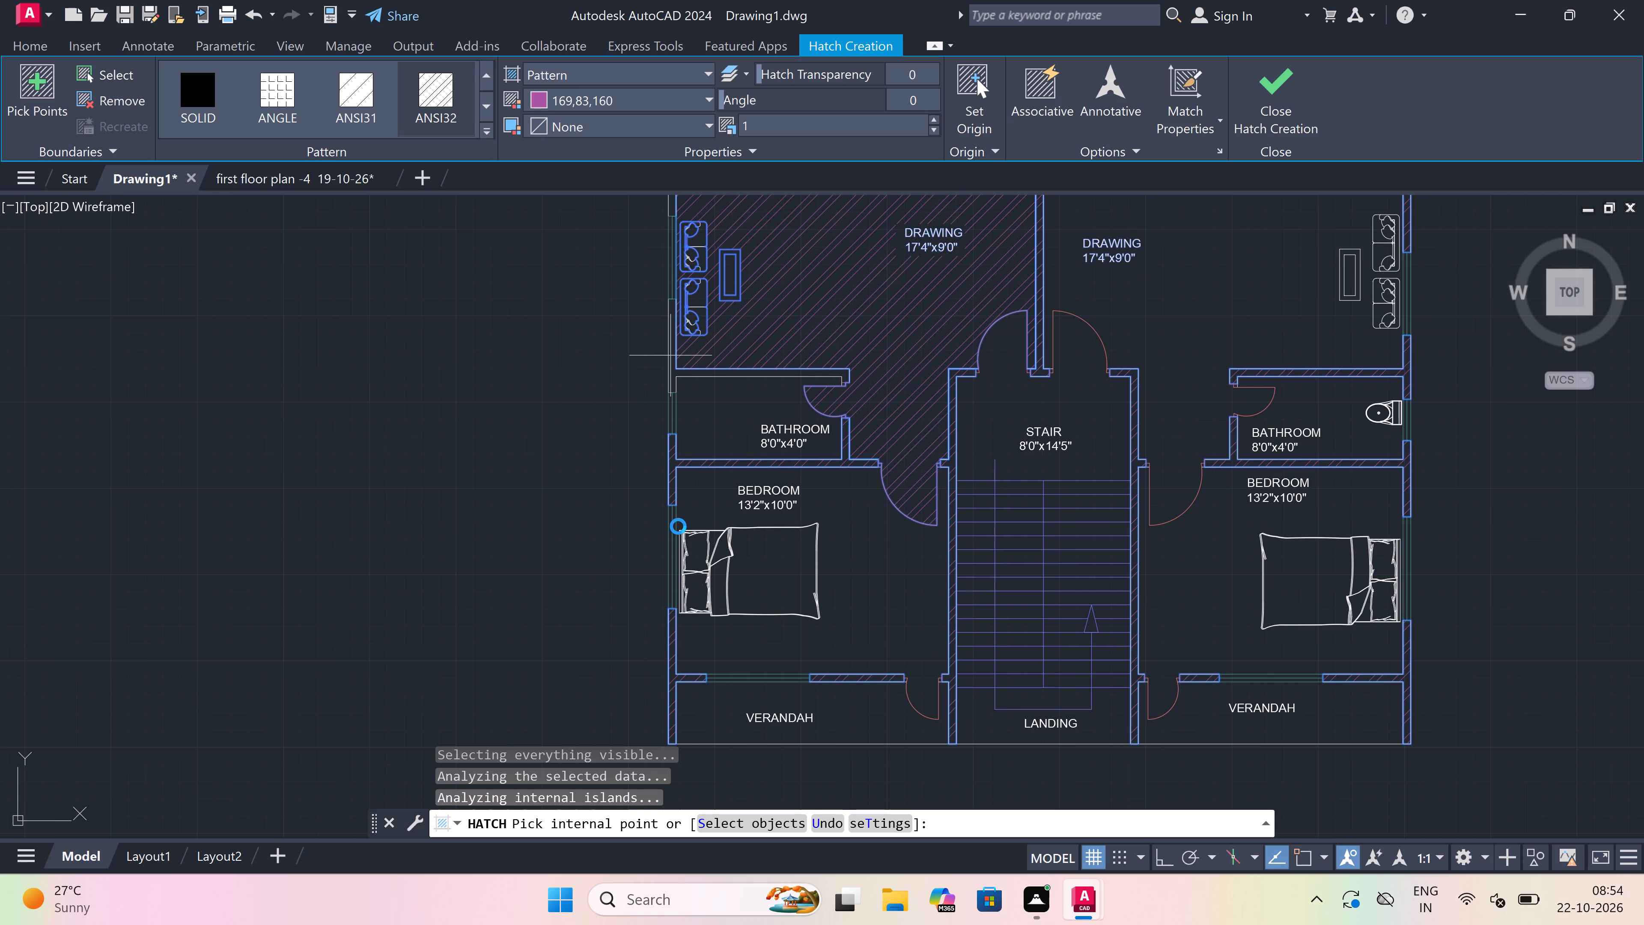
{"action": "key", "text": "ctrl+z"}
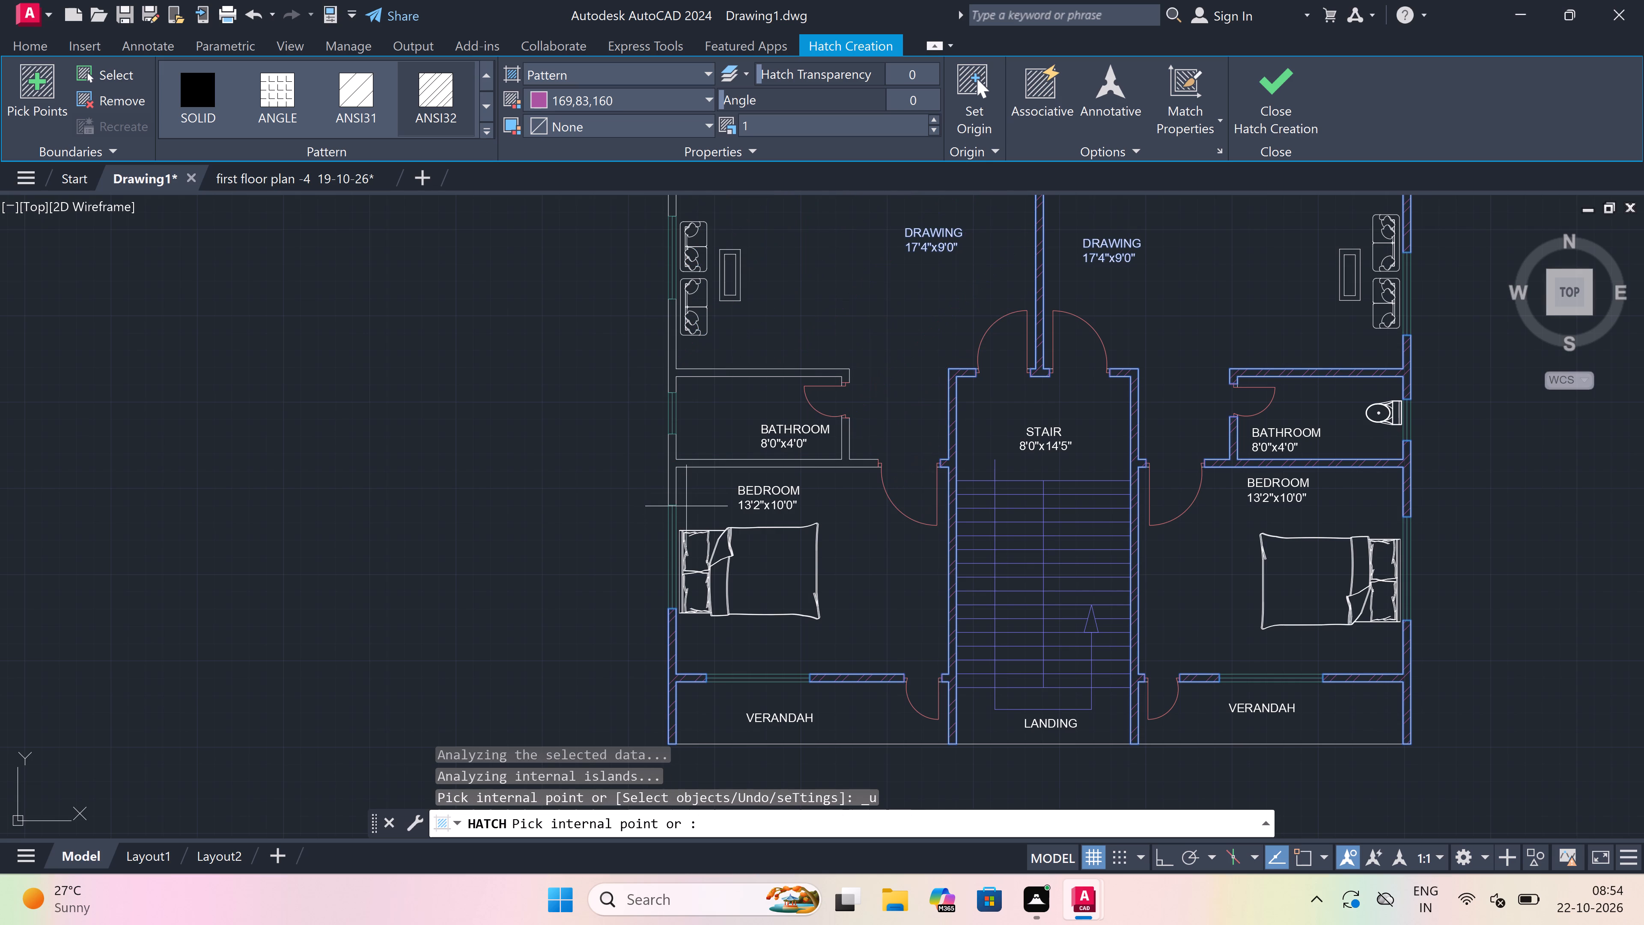
{"action": "left_click", "coordinate": [671, 339]}
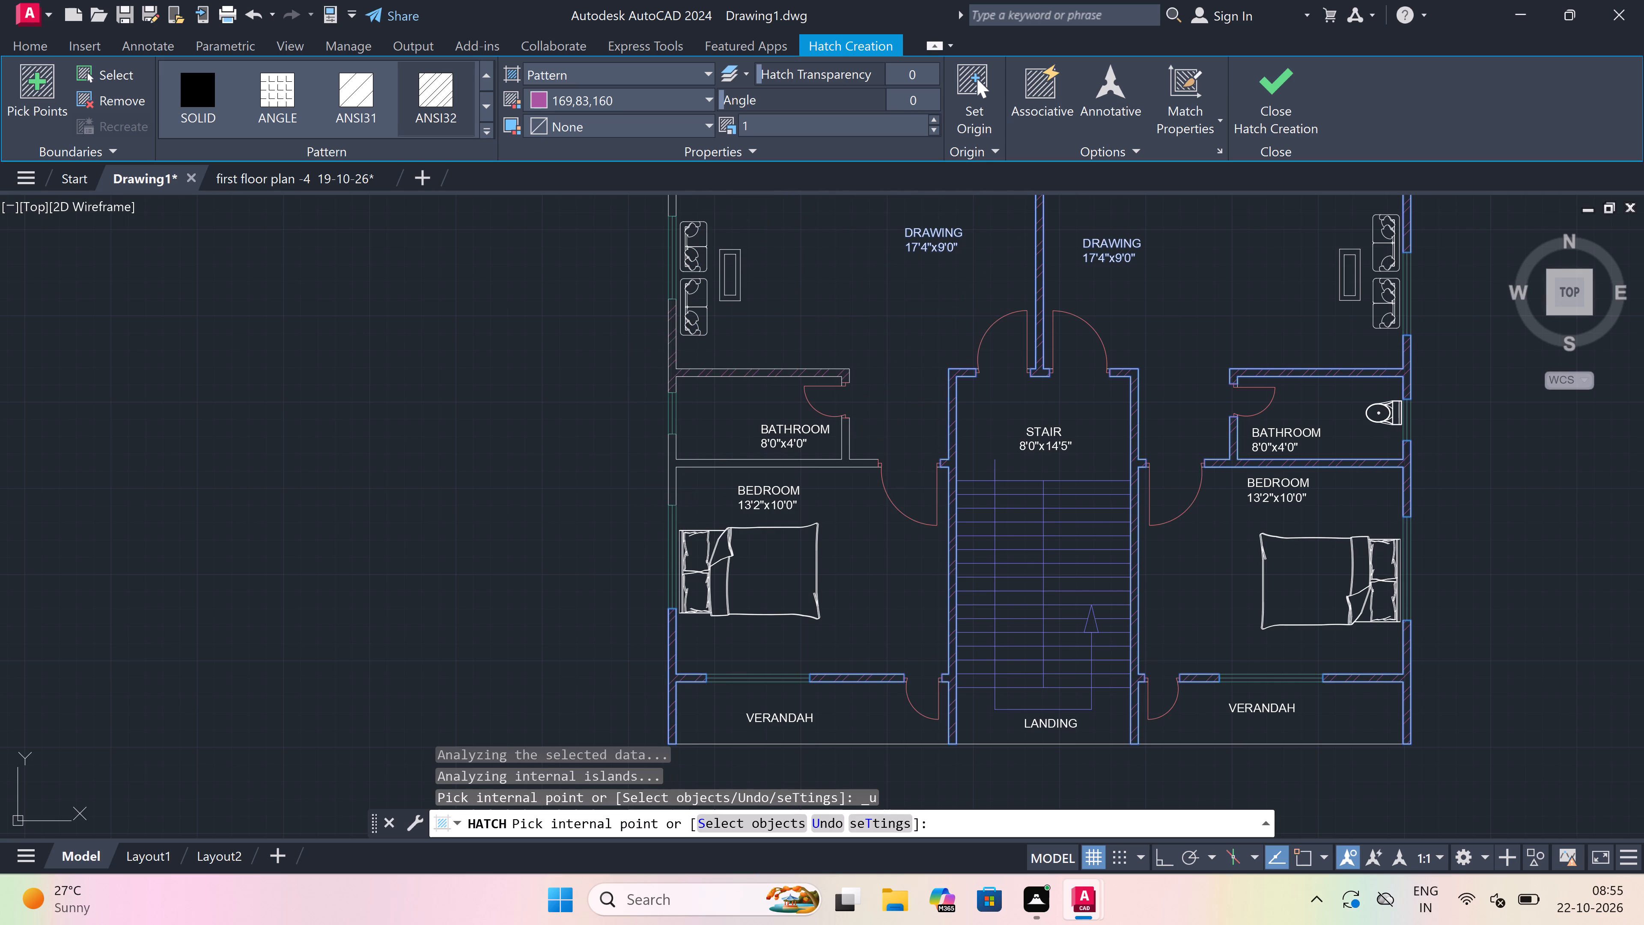
{"action": "left_click", "coordinate": [677, 462]}
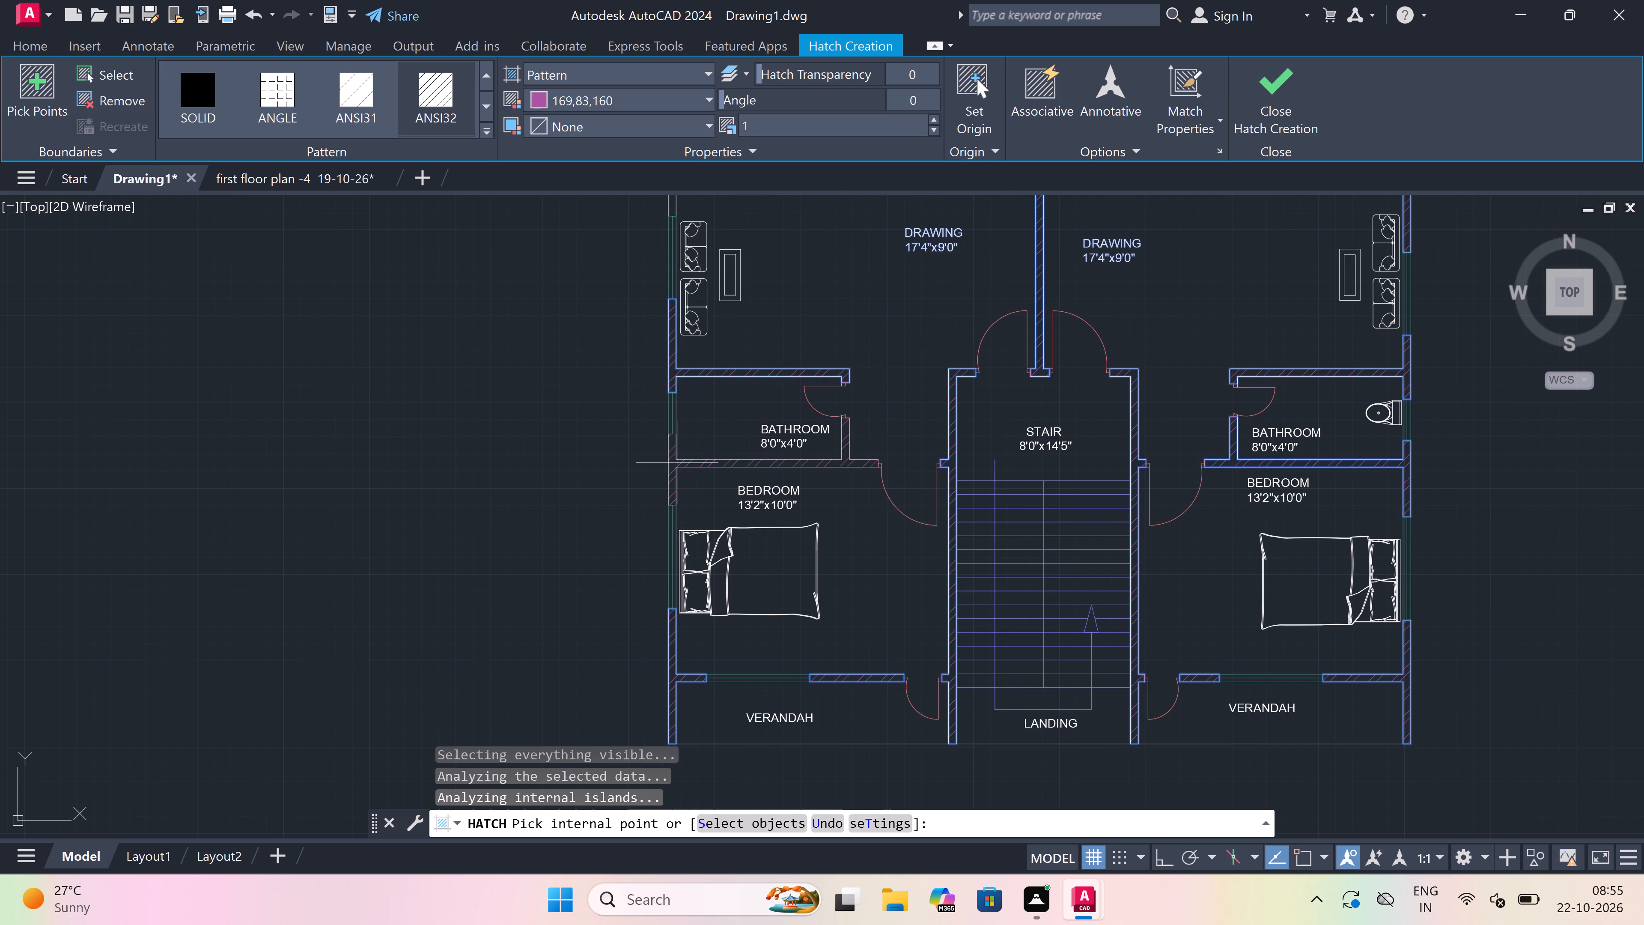
Hatch the left unit's 12'0"x11'0" bedroom walls on the bathroom, dining, passage and drawing-room sides, with the adjoining bathroom and outer wall segments.
{"action": "scroll", "coordinate": [732, 531], "scroll_direction": "down", "scroll_amount": 4}
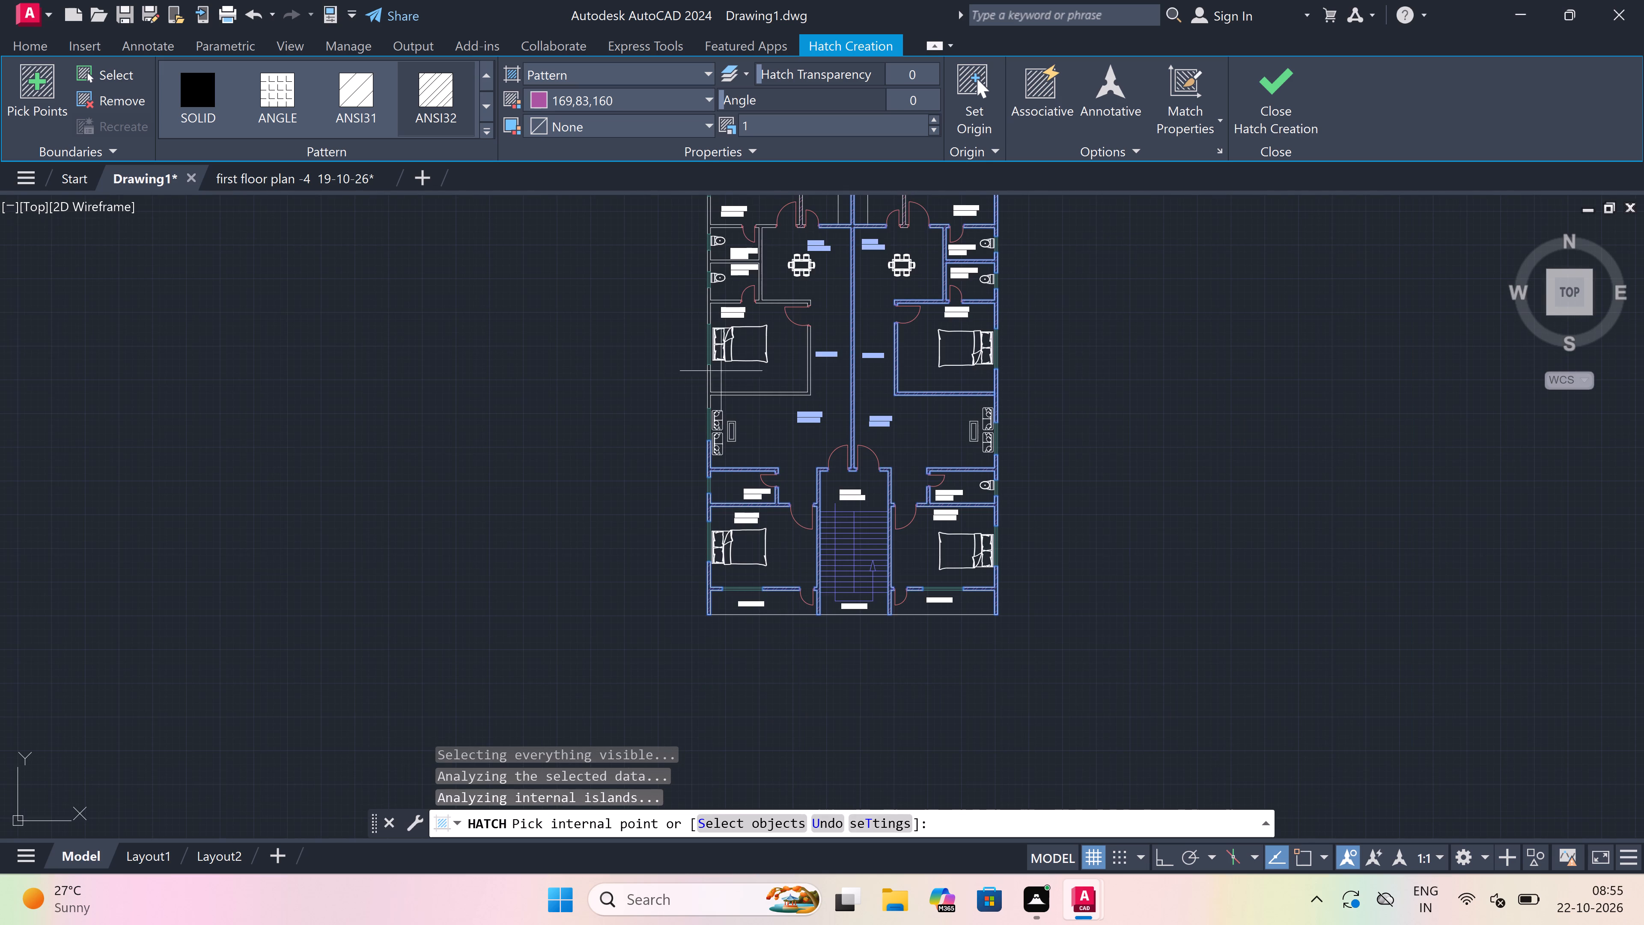
{"action": "scroll", "coordinate": [714, 311], "scroll_direction": "up", "scroll_amount": 2}
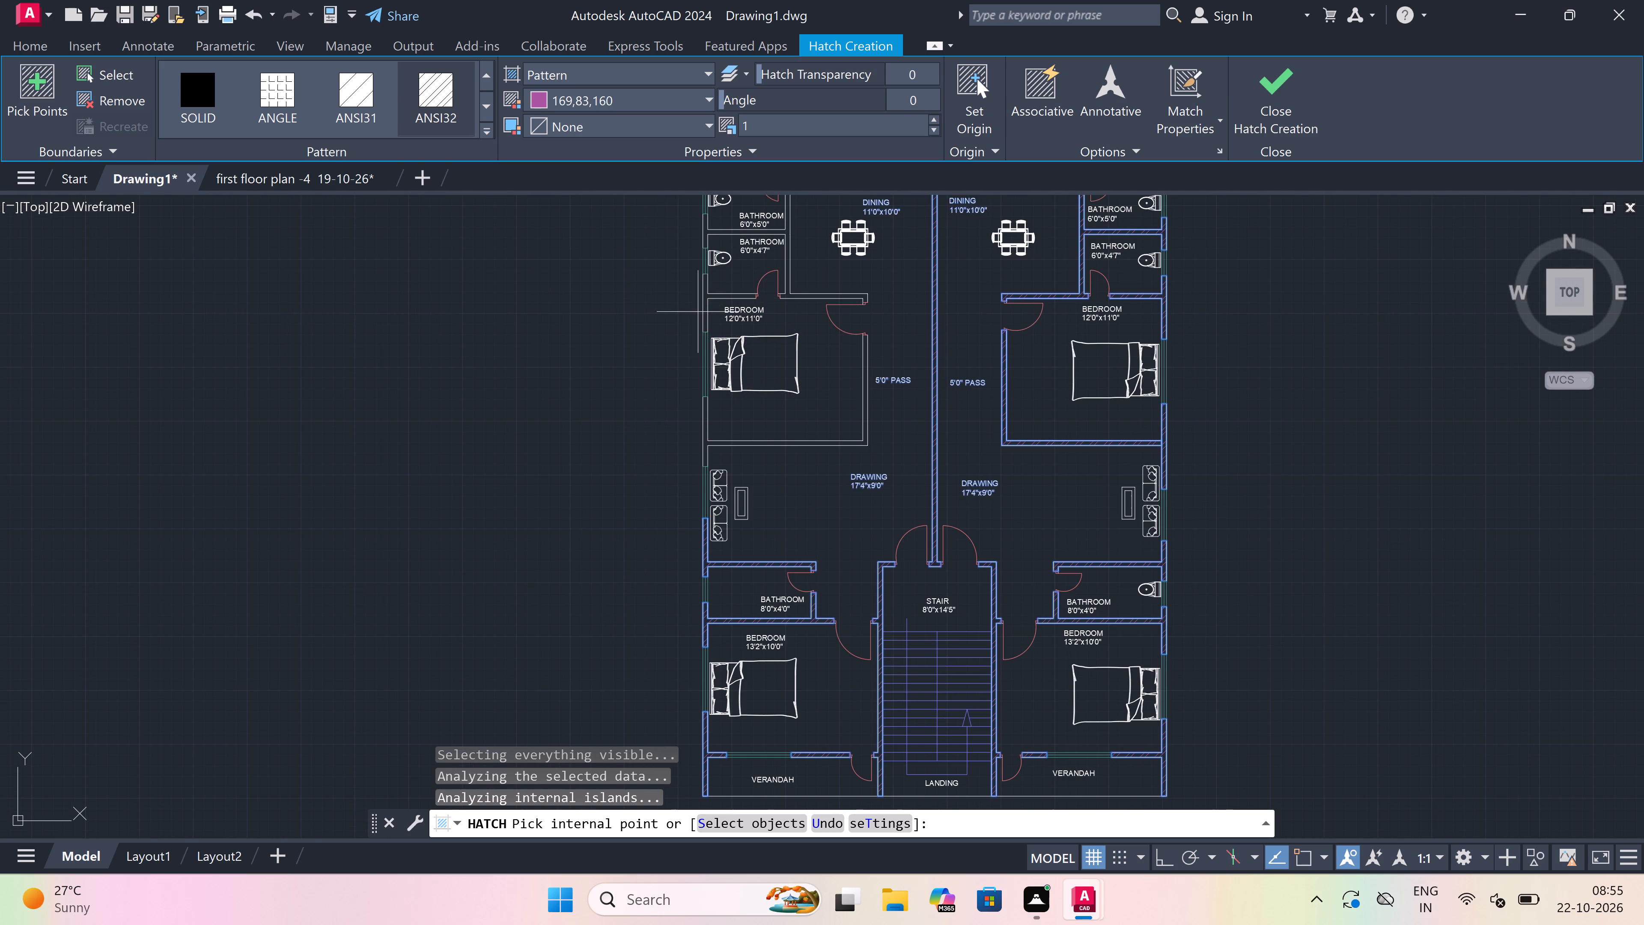
{"action": "double_click", "coordinate": [725, 295]}
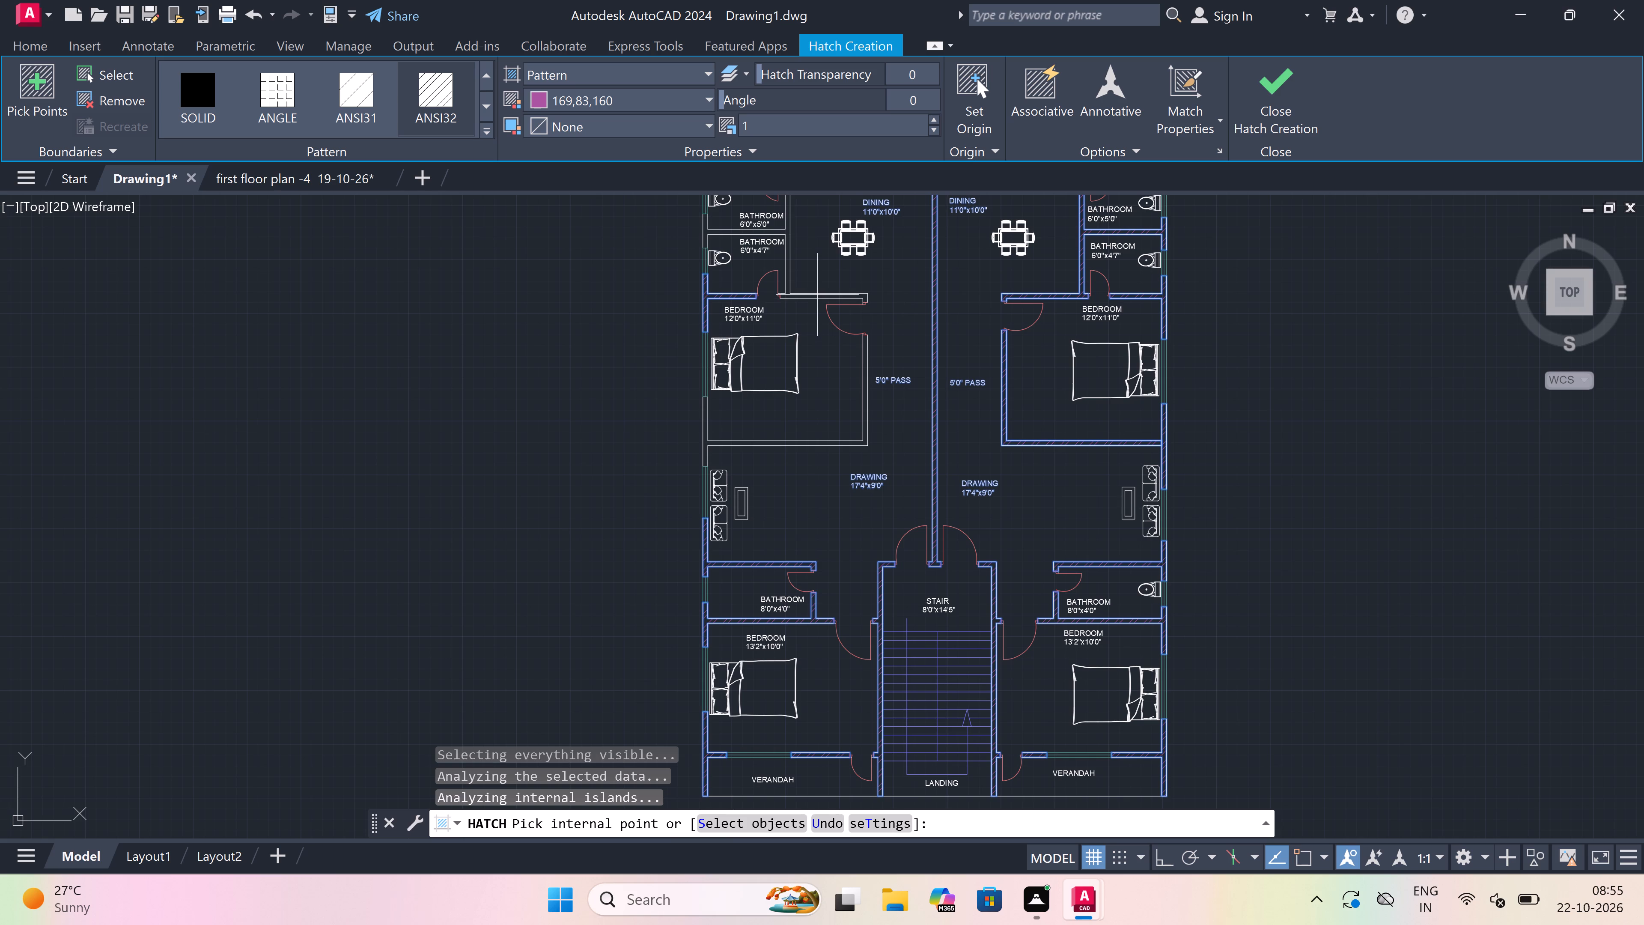
{"action": "scroll", "coordinate": [817, 295], "scroll_direction": "up", "scroll_amount": 1}
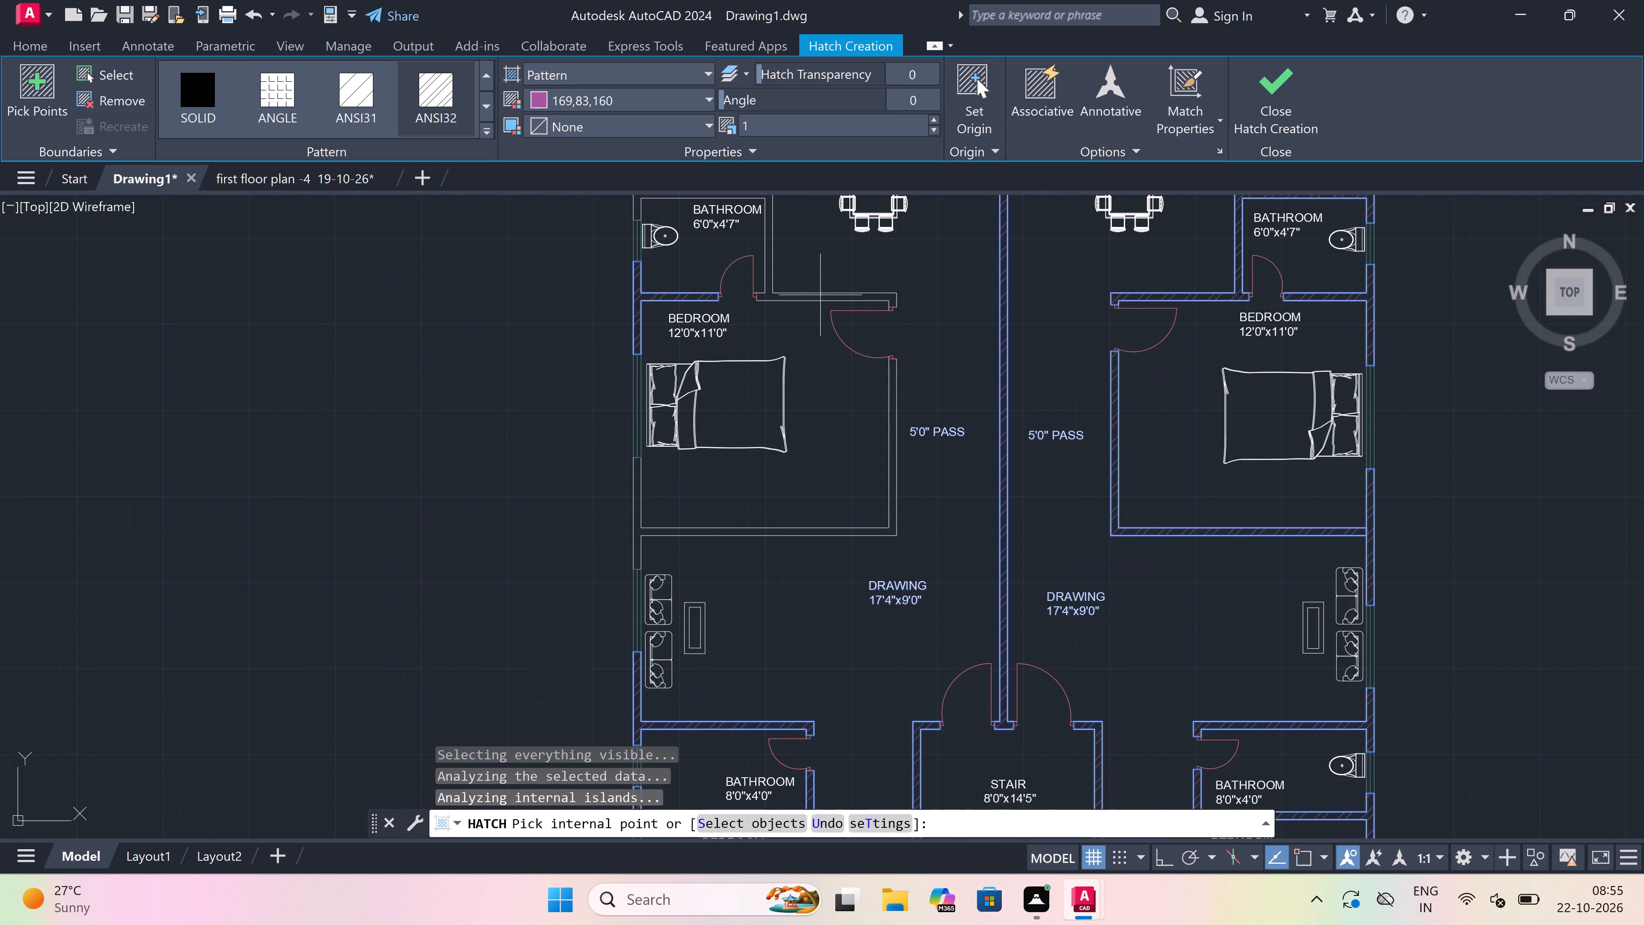
{"action": "left_click", "coordinate": [822, 298]}
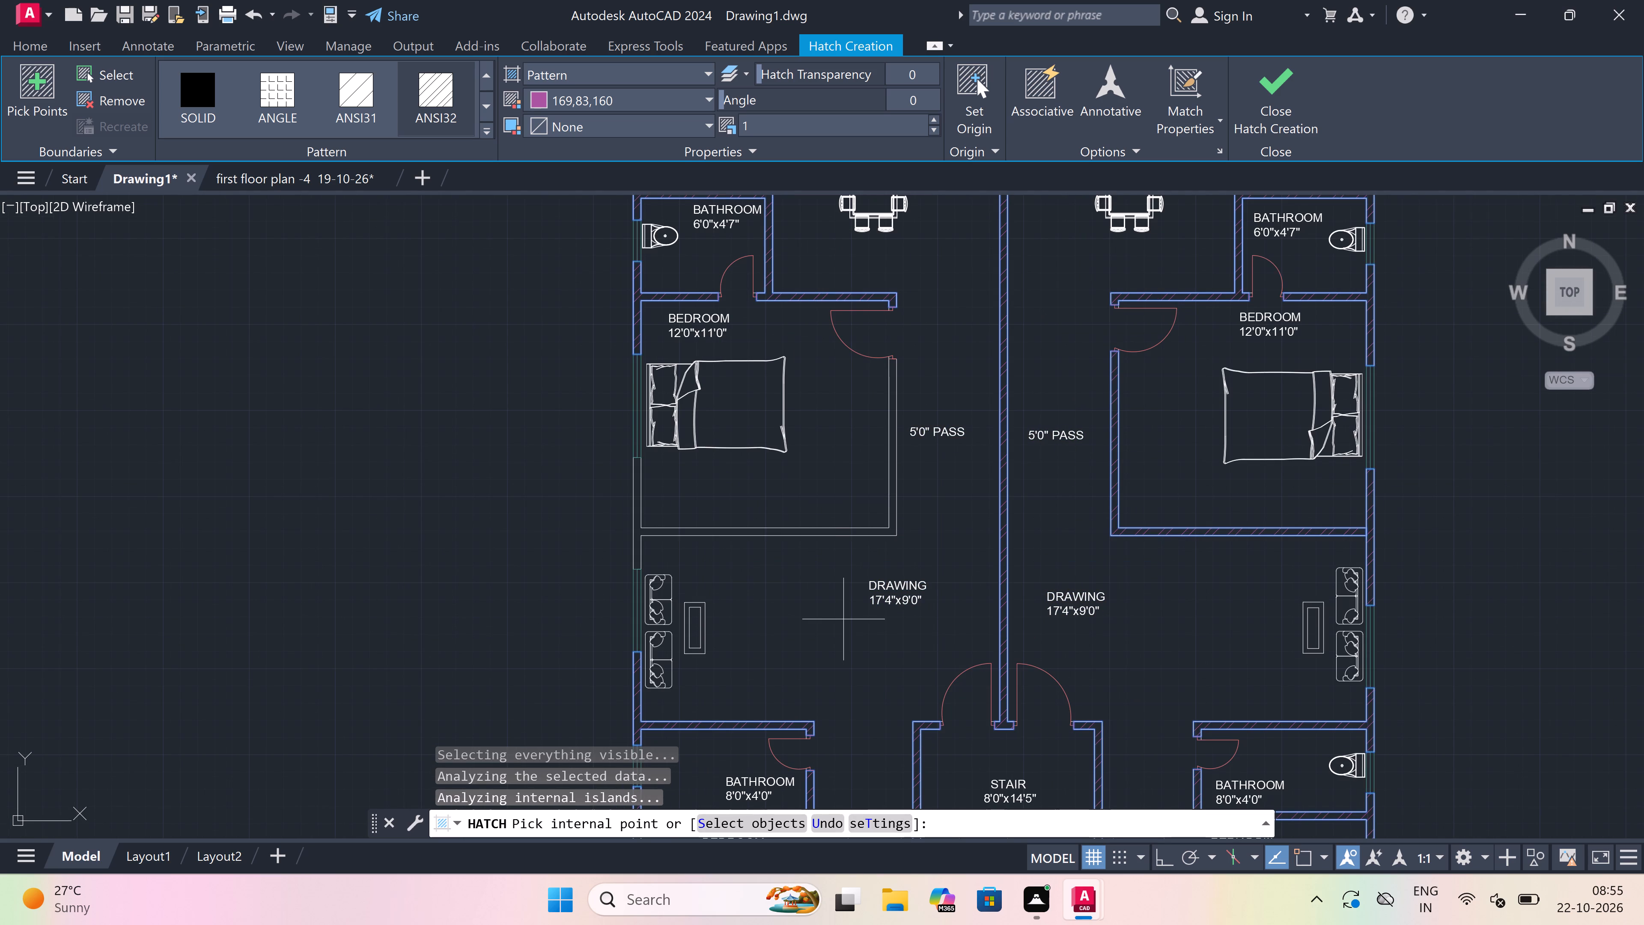
{"action": "left_click", "coordinate": [832, 532]}
Hatch the left unit's outer wall segment below the 11'0"x12'0" bedroom's window with the adjoining bathroom-side wall, and finish the wall hatching.
{"action": "scroll", "coordinate": [832, 532], "scroll_direction": "down", "scroll_amount": 5}
{"action": "scroll", "coordinate": [818, 490], "scroll_direction": "up", "scroll_amount": 2}
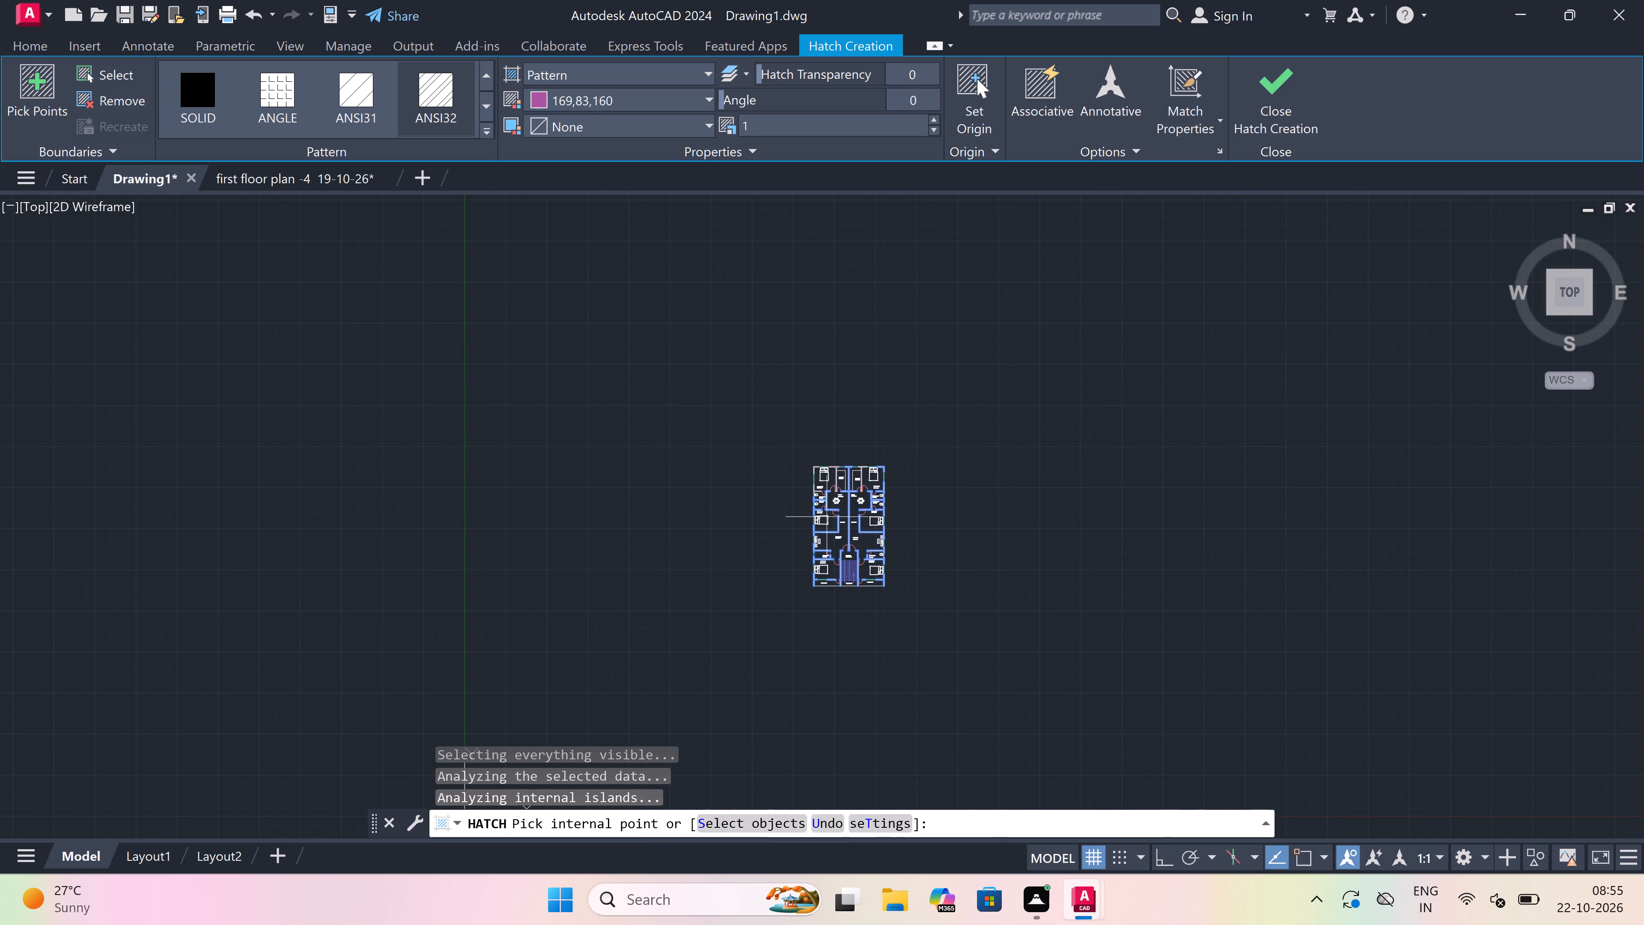
{"action": "scroll", "coordinate": [818, 491], "scroll_direction": "up", "scroll_amount": 2}
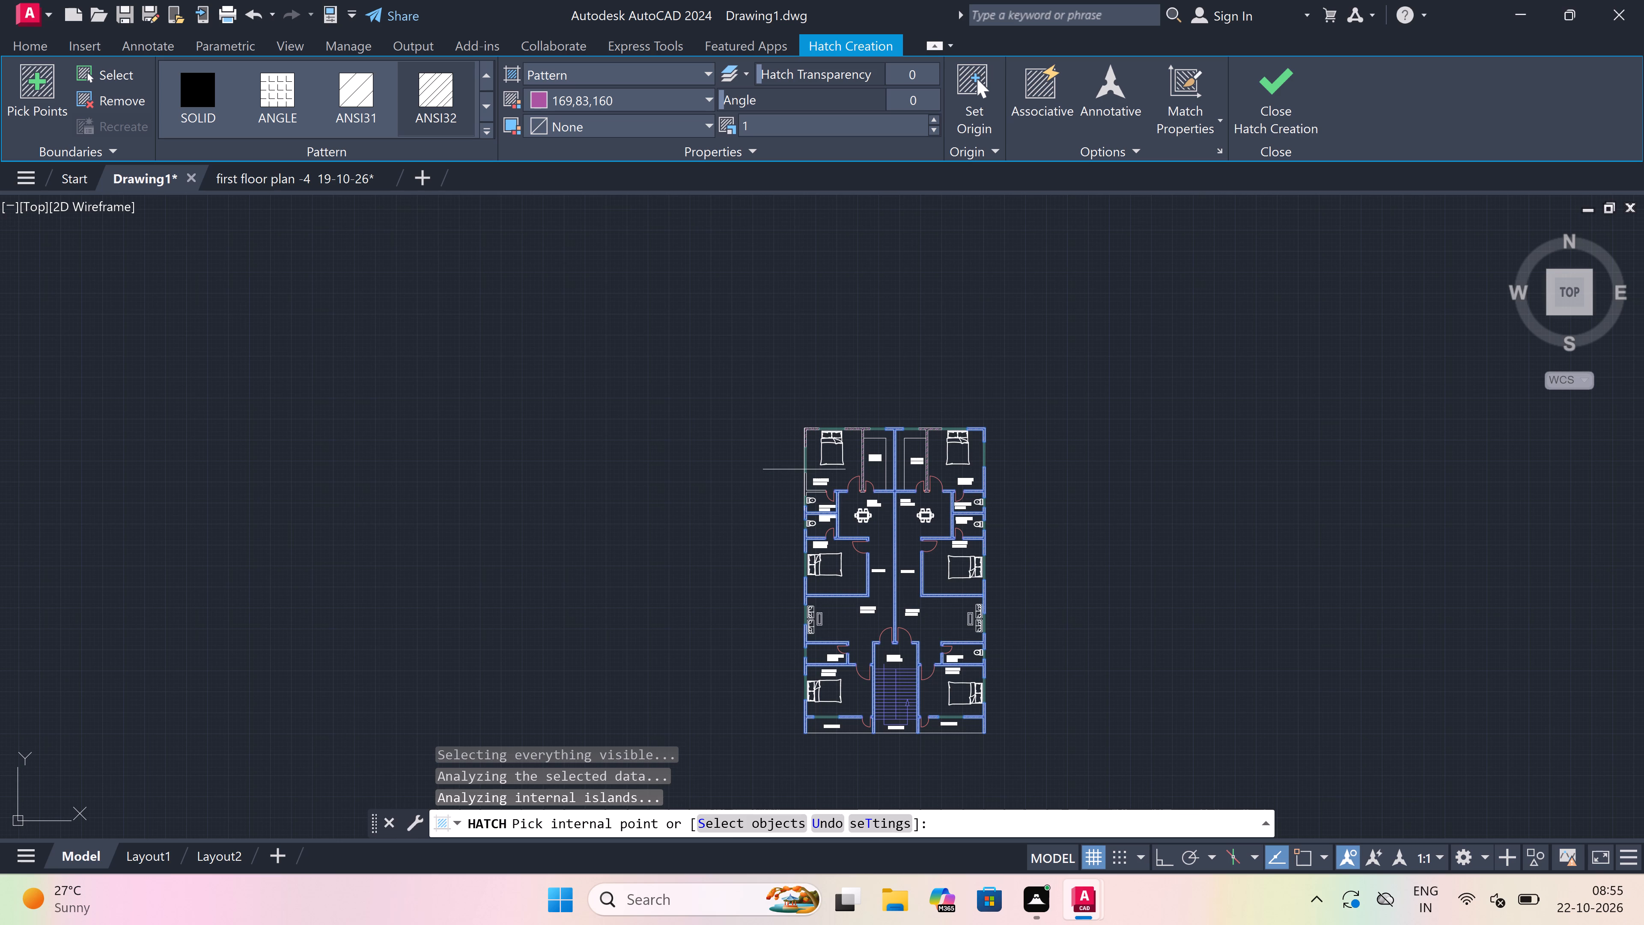
{"action": "scroll", "coordinate": [825, 454], "scroll_direction": "up", "scroll_amount": 2}
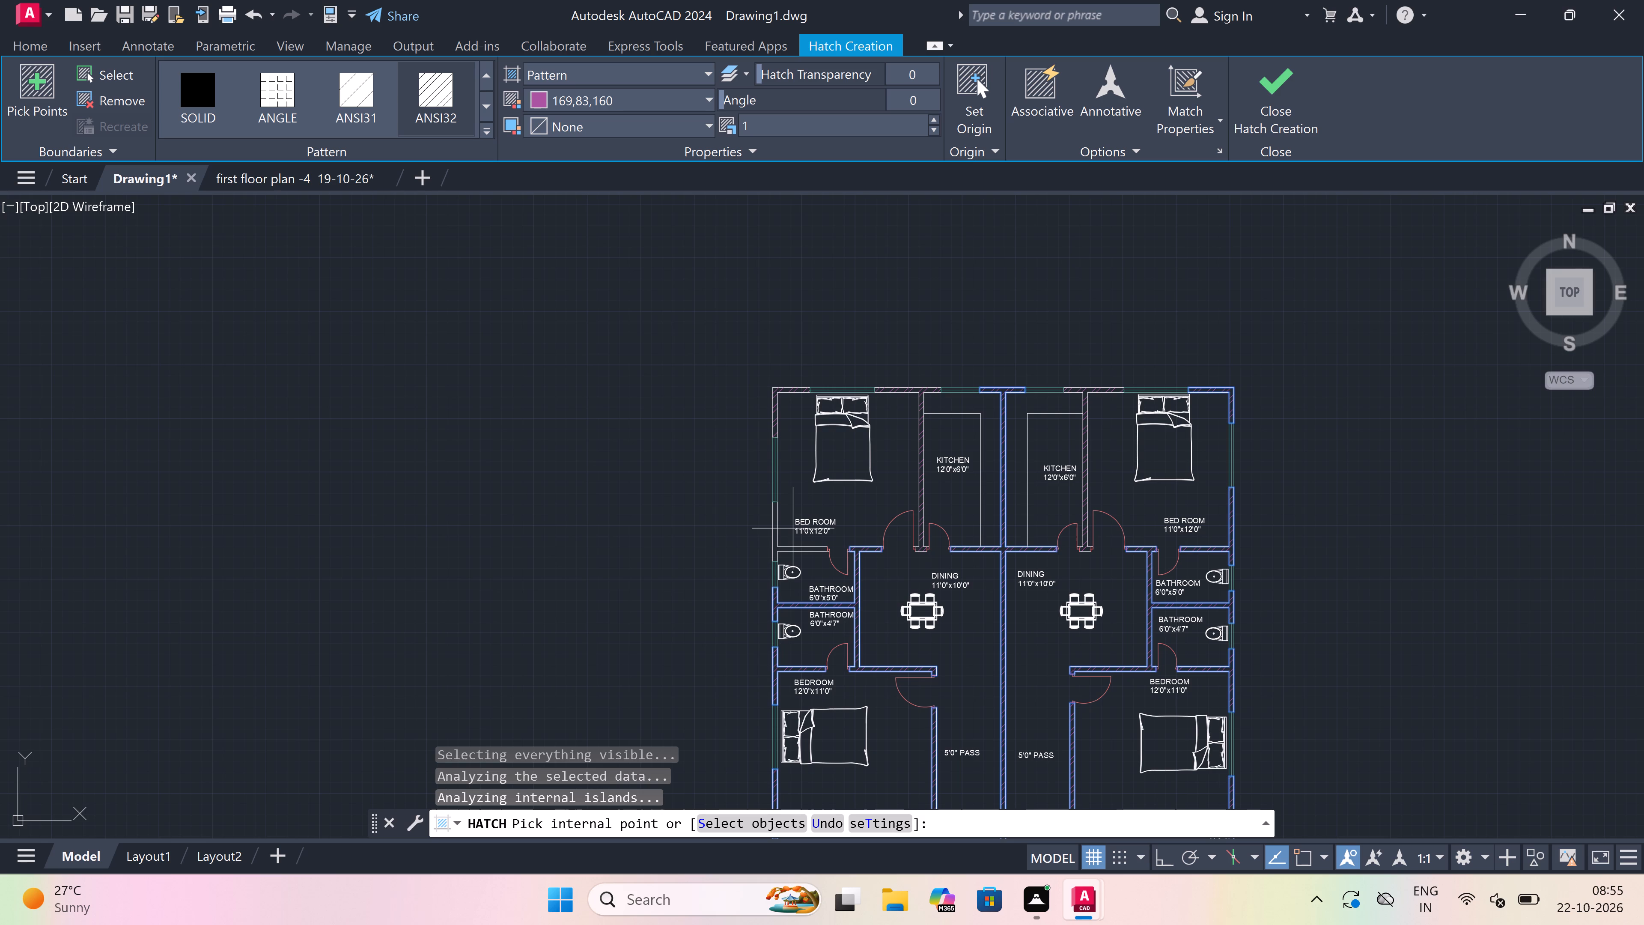
{"action": "scroll", "coordinate": [777, 502], "scroll_direction": "up", "scroll_amount": 2}
{"action": "double_click", "coordinate": [774, 527]}
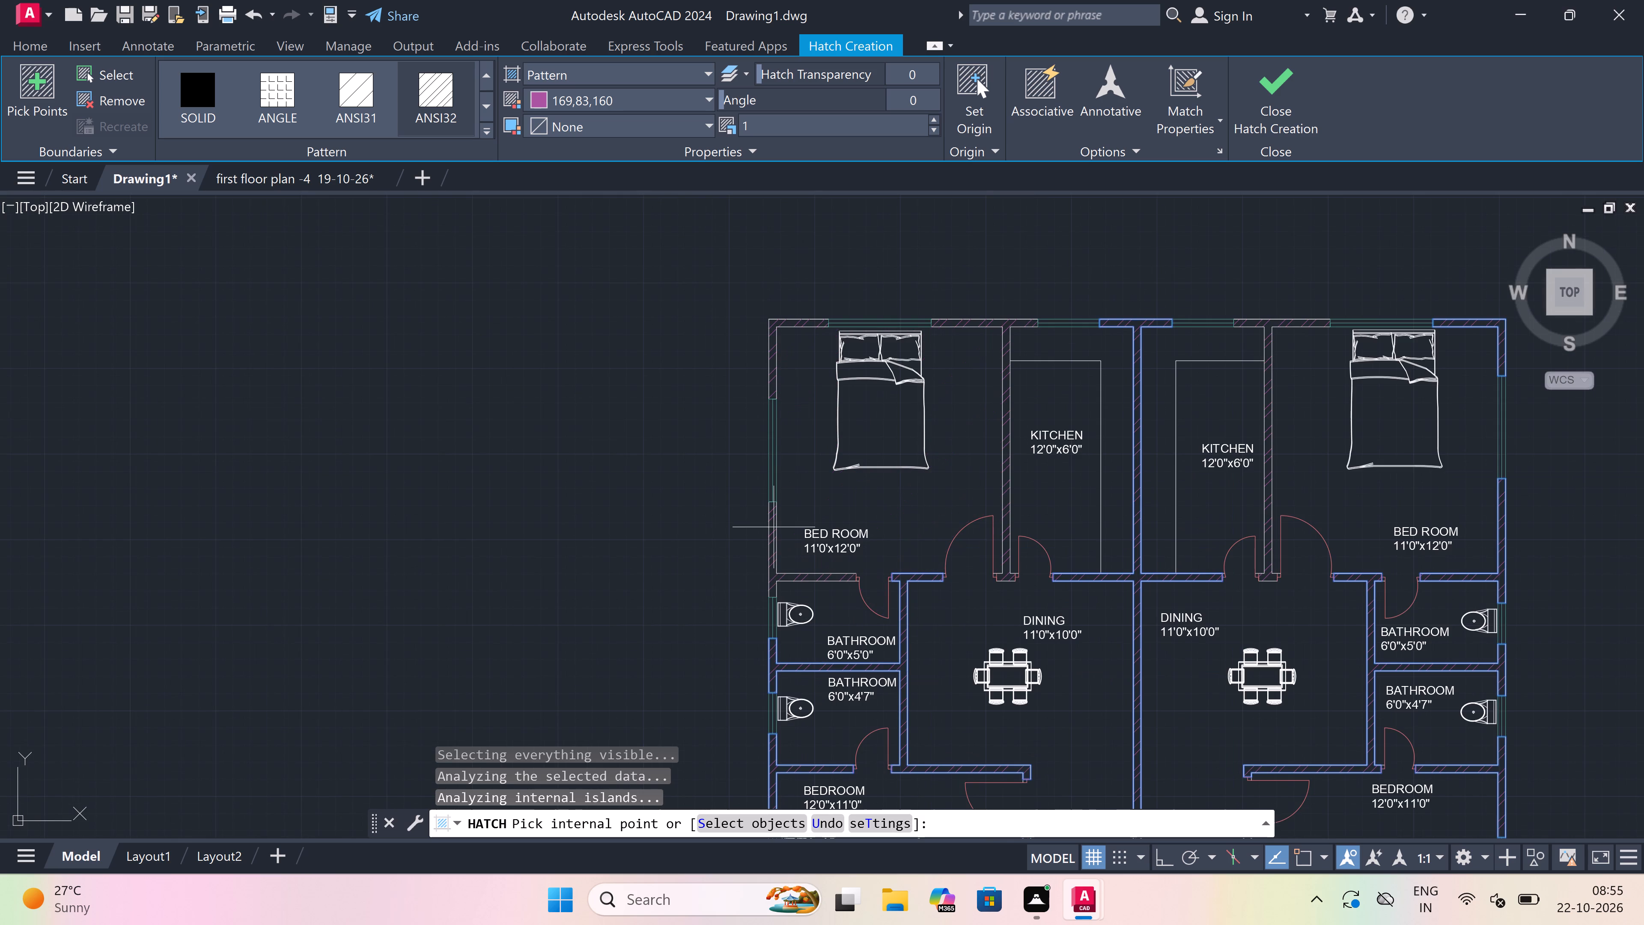
{"action": "scroll", "coordinate": [798, 329], "scroll_direction": "down", "scroll_amount": 3}
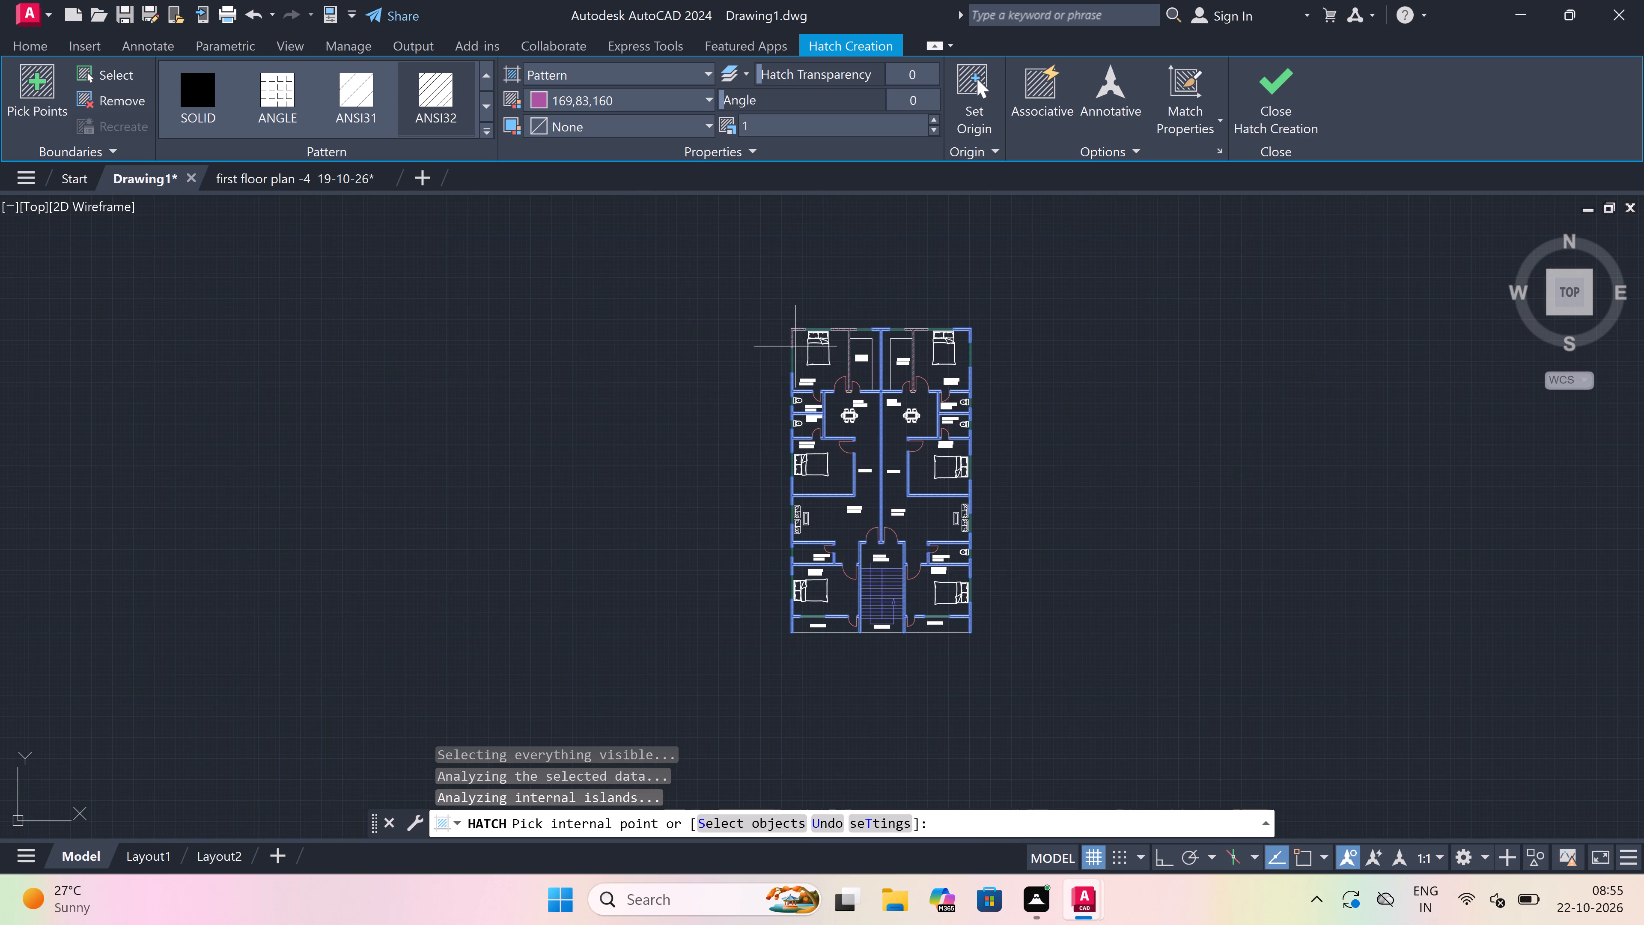
{"action": "key", "text": "Escape"}
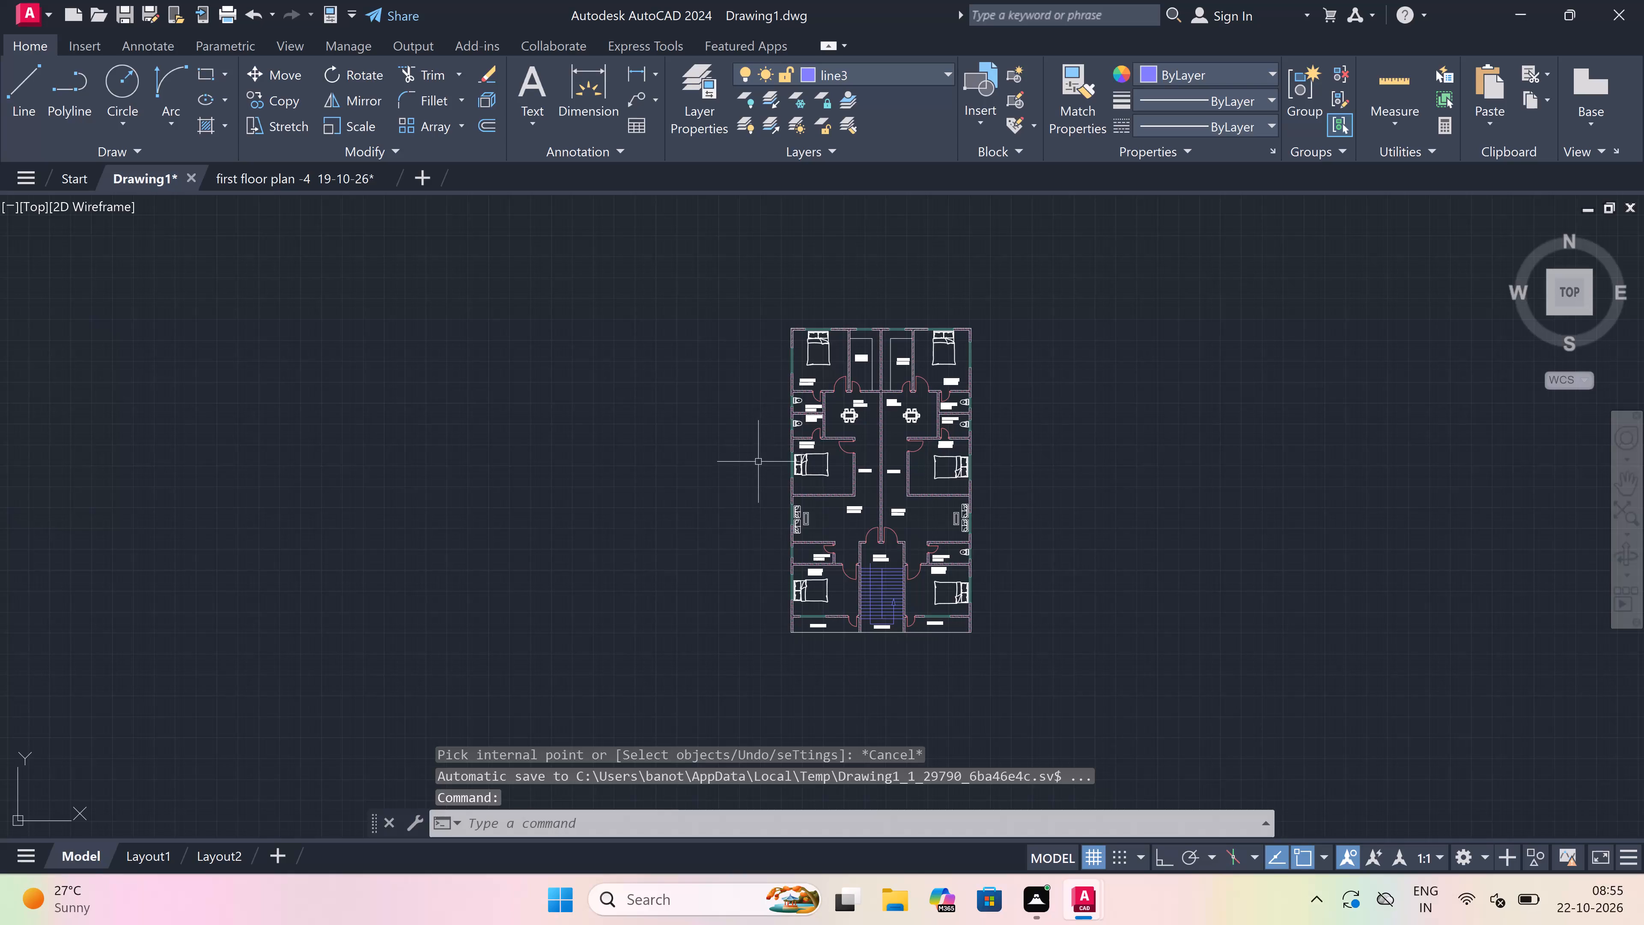
Start multiline text for the area below the verandahs and landing, and make layer 0 current.
{"action": "scroll", "coordinate": [758, 462], "scroll_direction": "down", "scroll_amount": 2}
{"action": "scroll", "coordinate": [803, 540], "scroll_direction": "up", "scroll_amount": 3}
{"action": "scroll", "coordinate": [819, 508], "scroll_direction": "up", "scroll_amount": 3}
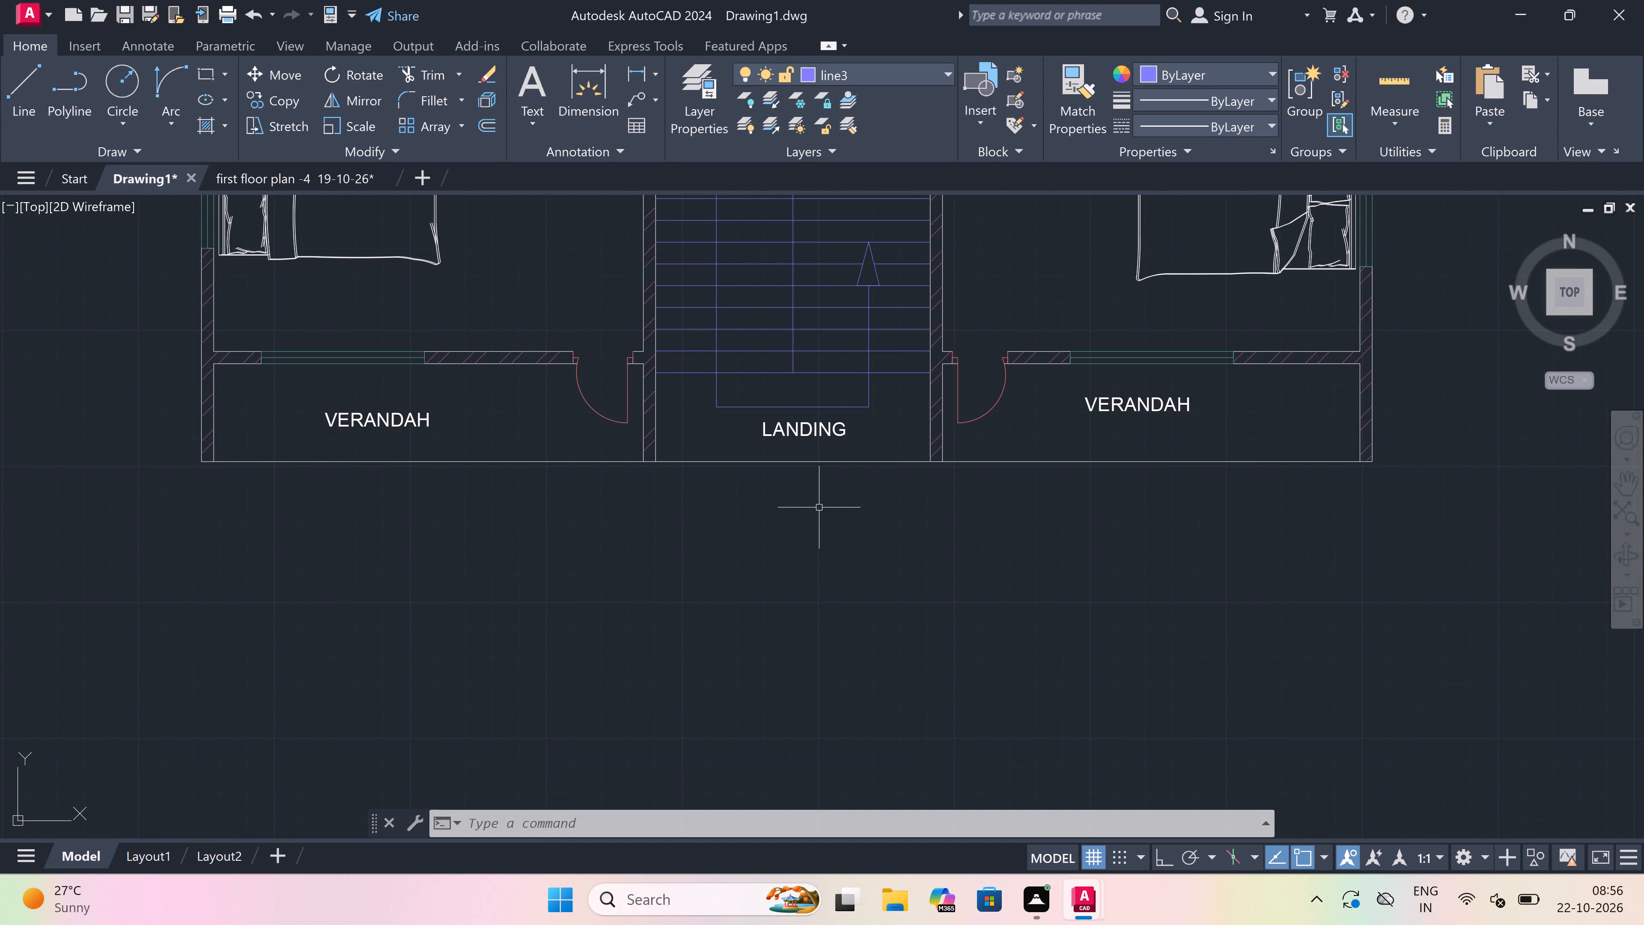
{"action": "type", "text": "mt"}
{"action": "key", "text": "space"}
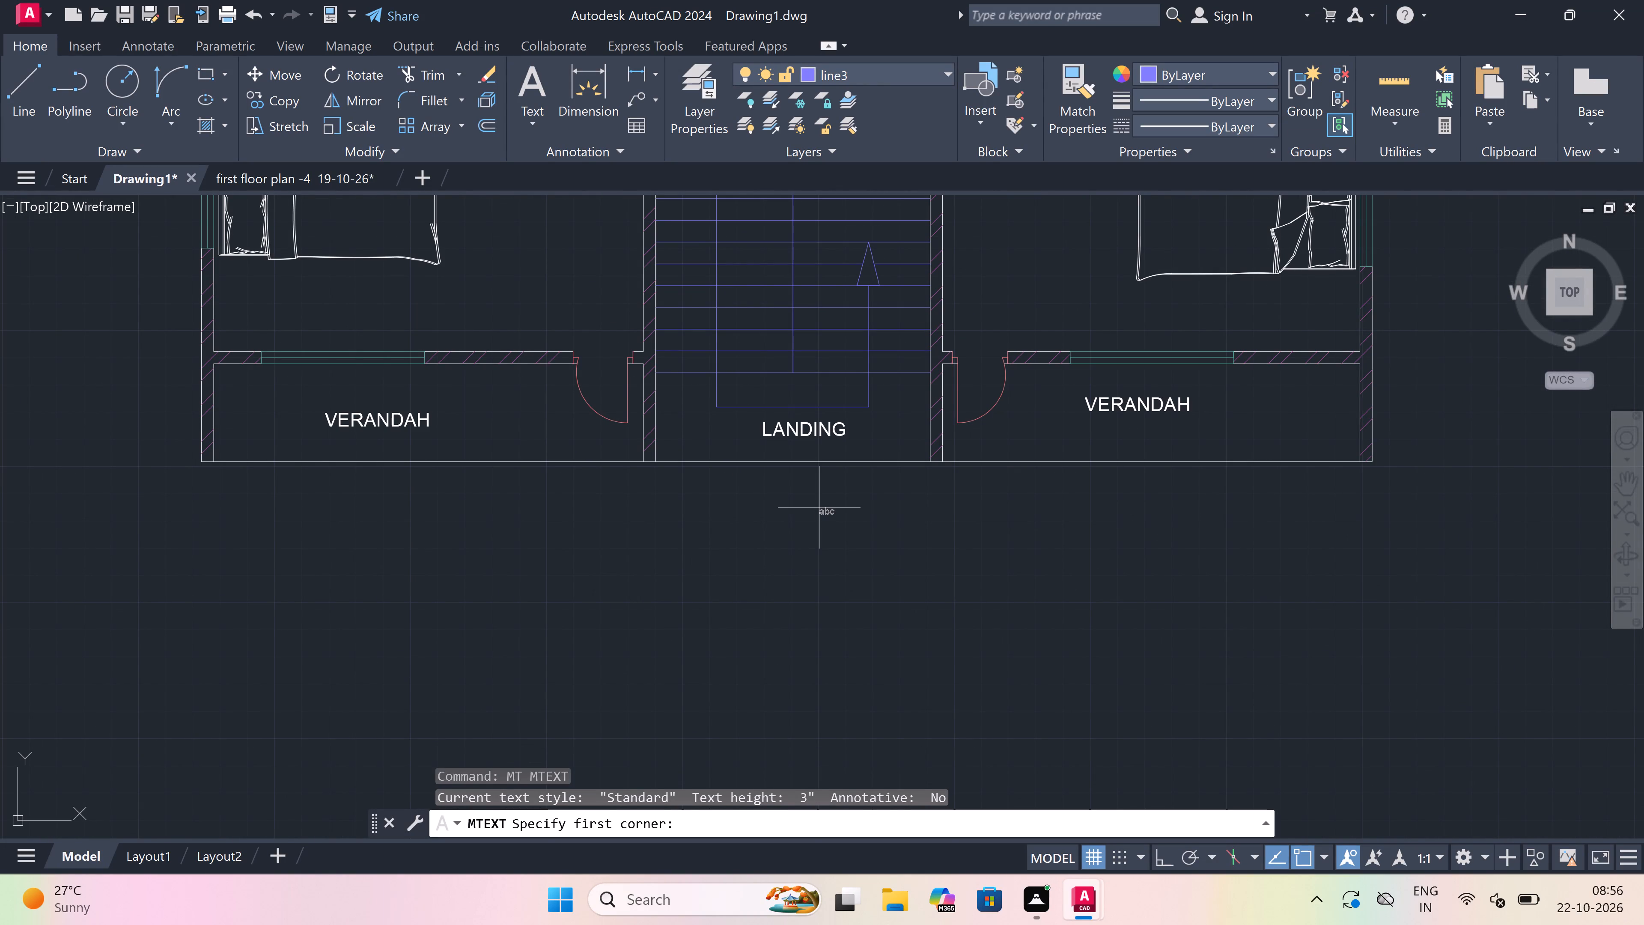
{"action": "left_click", "coordinate": [886, 76]}
{"action": "left_click", "coordinate": [882, 100]}
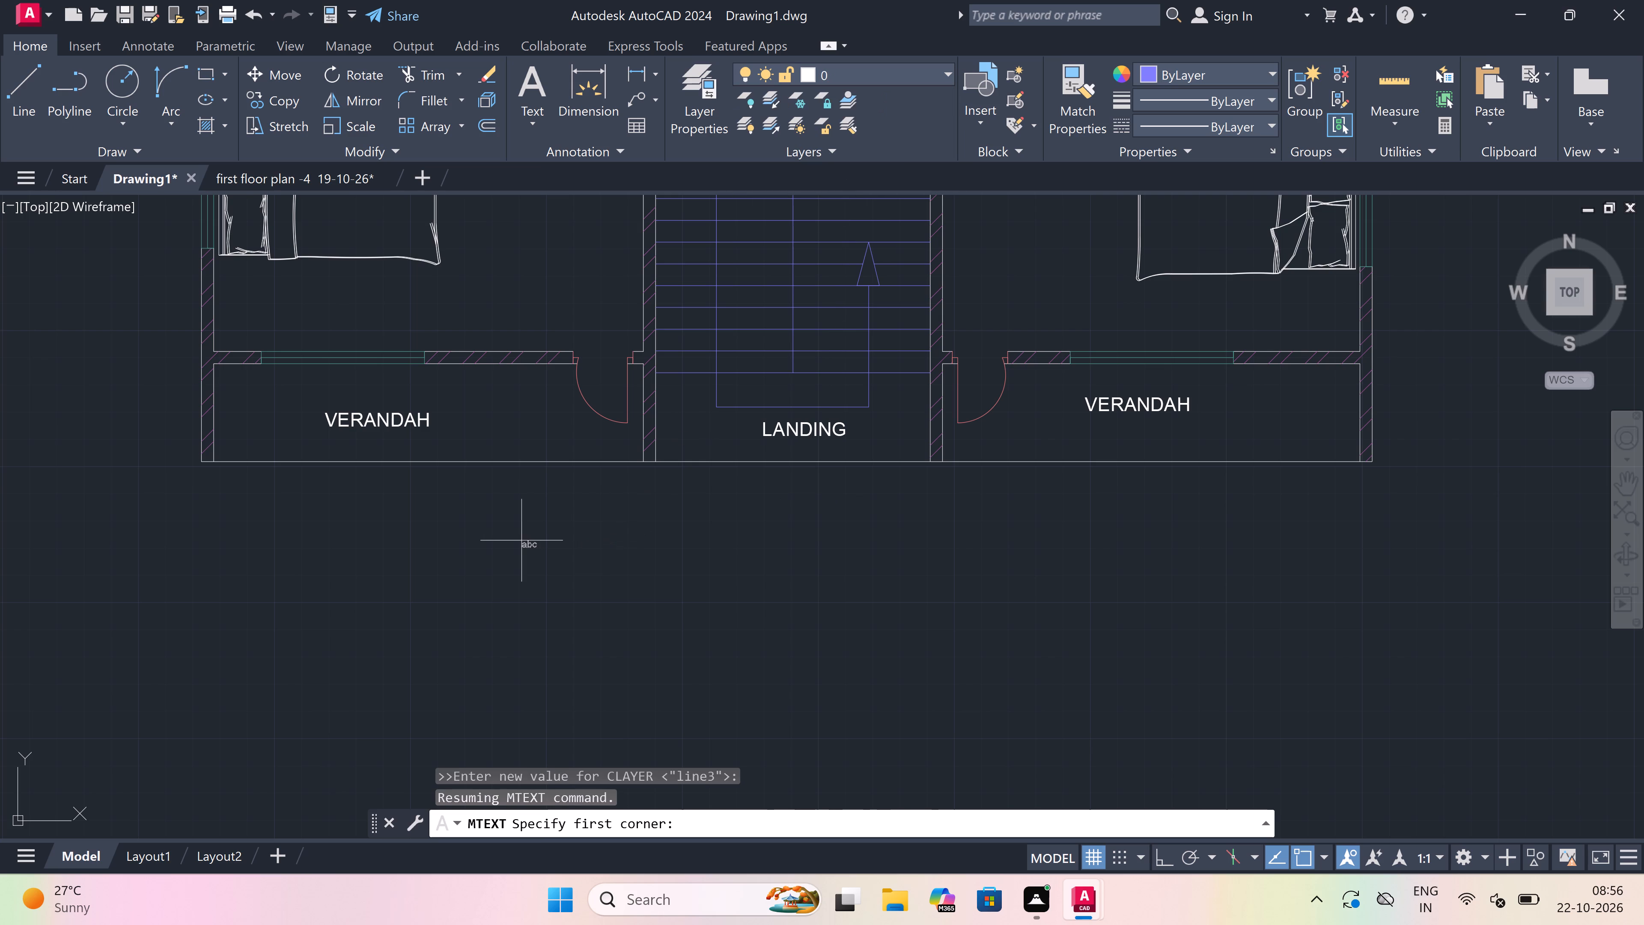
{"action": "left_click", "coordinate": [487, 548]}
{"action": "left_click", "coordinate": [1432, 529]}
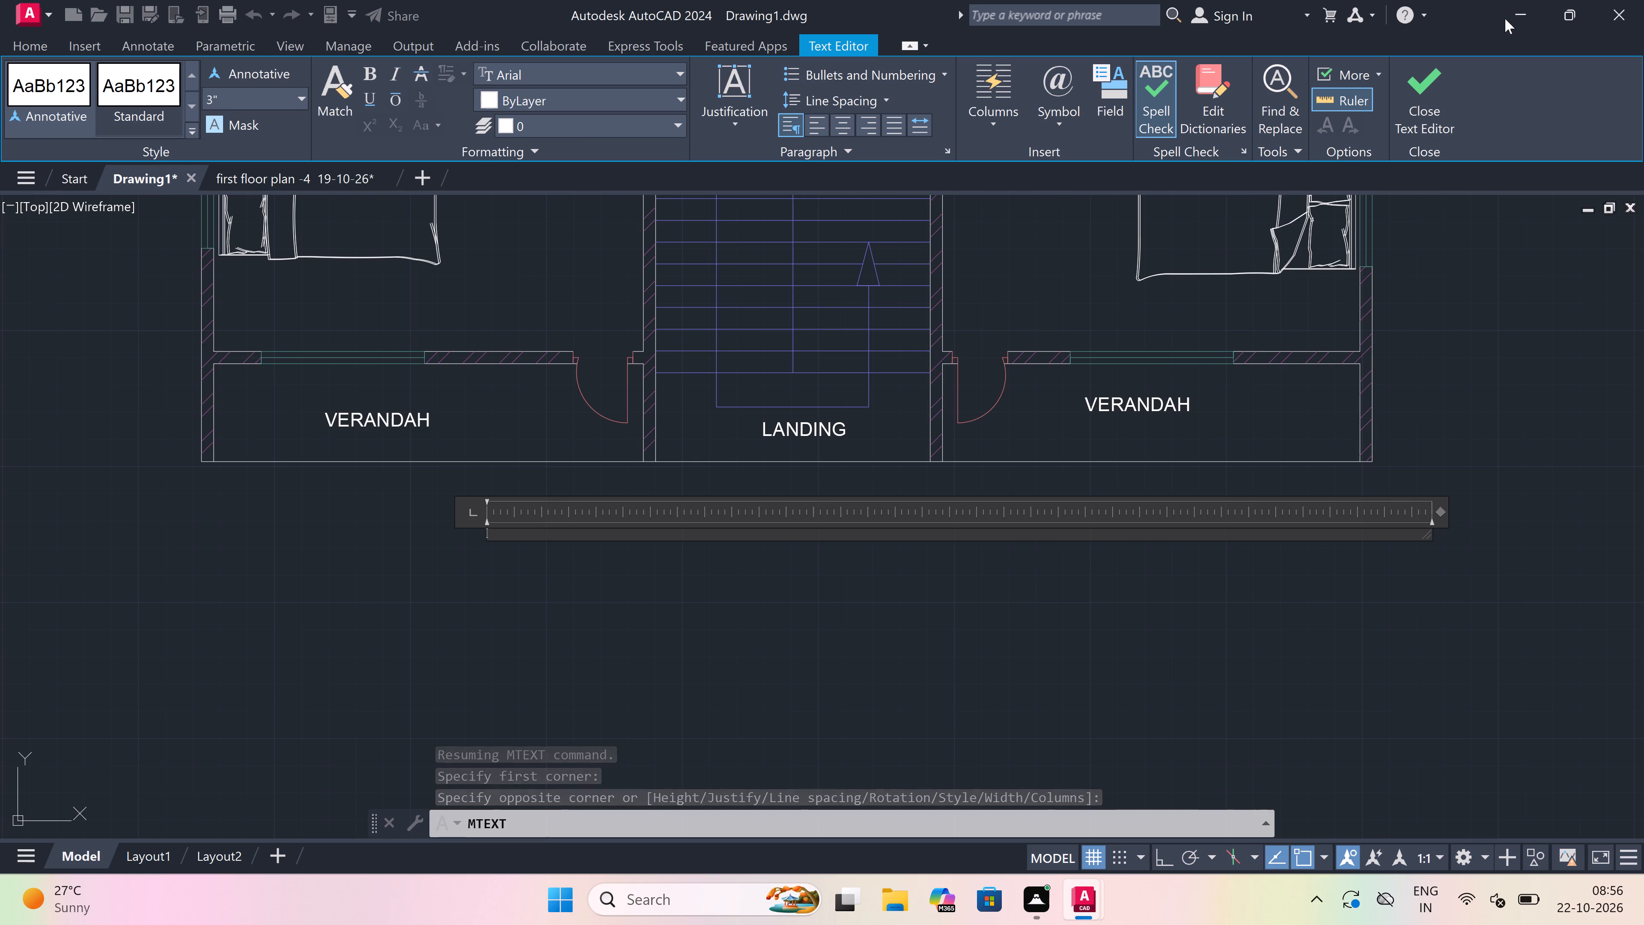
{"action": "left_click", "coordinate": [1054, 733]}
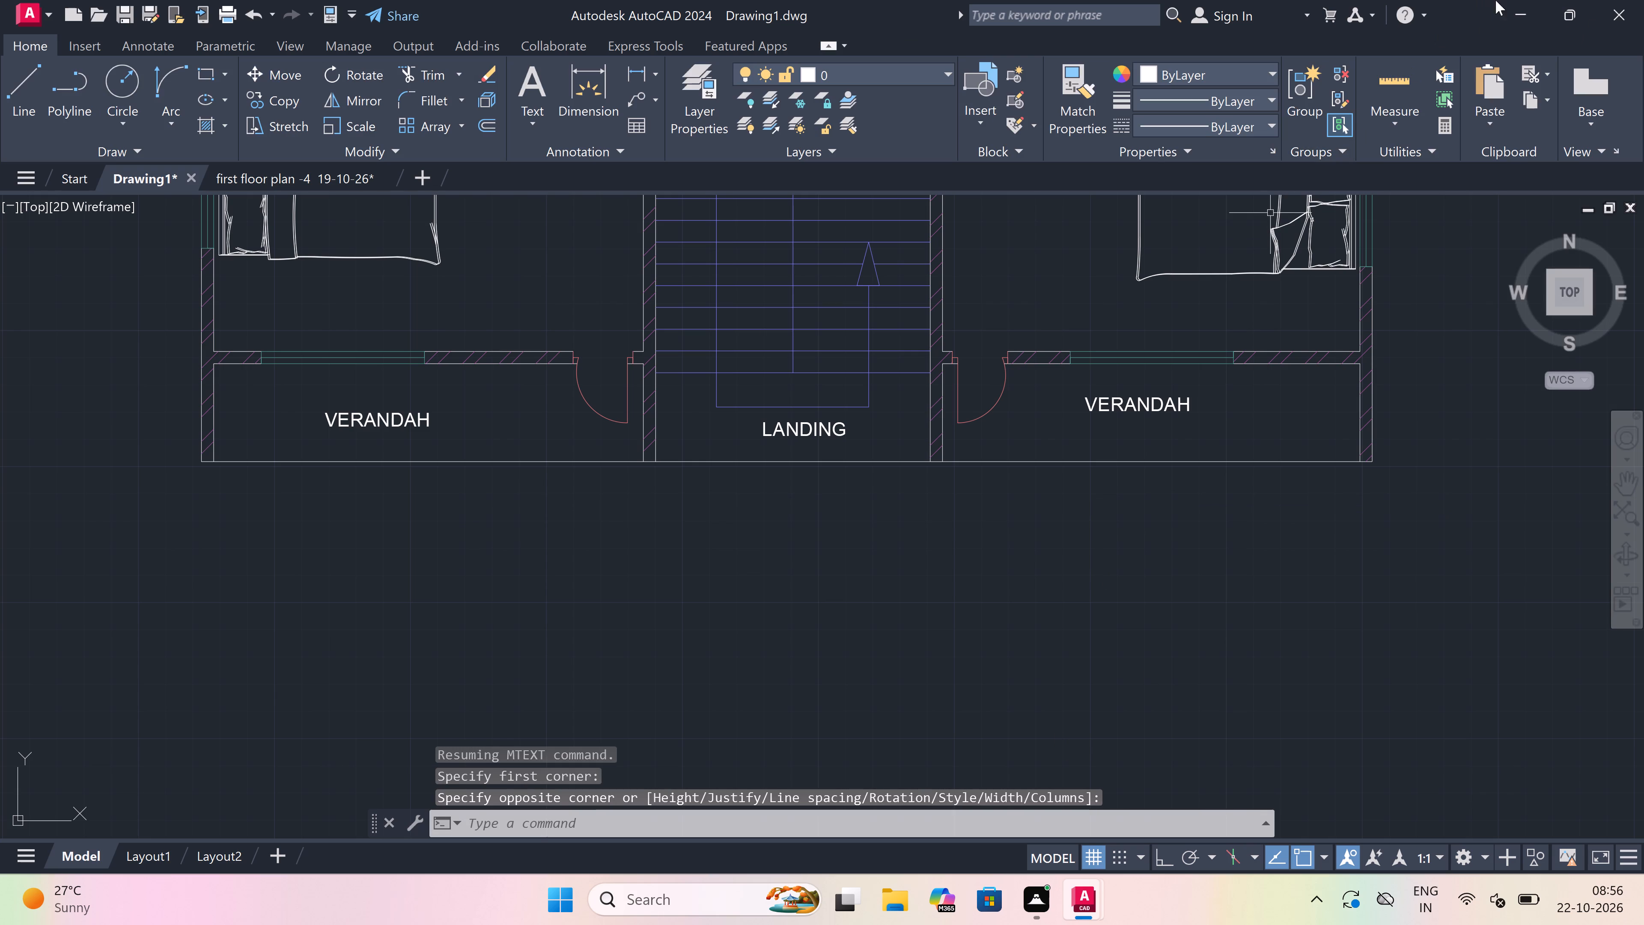
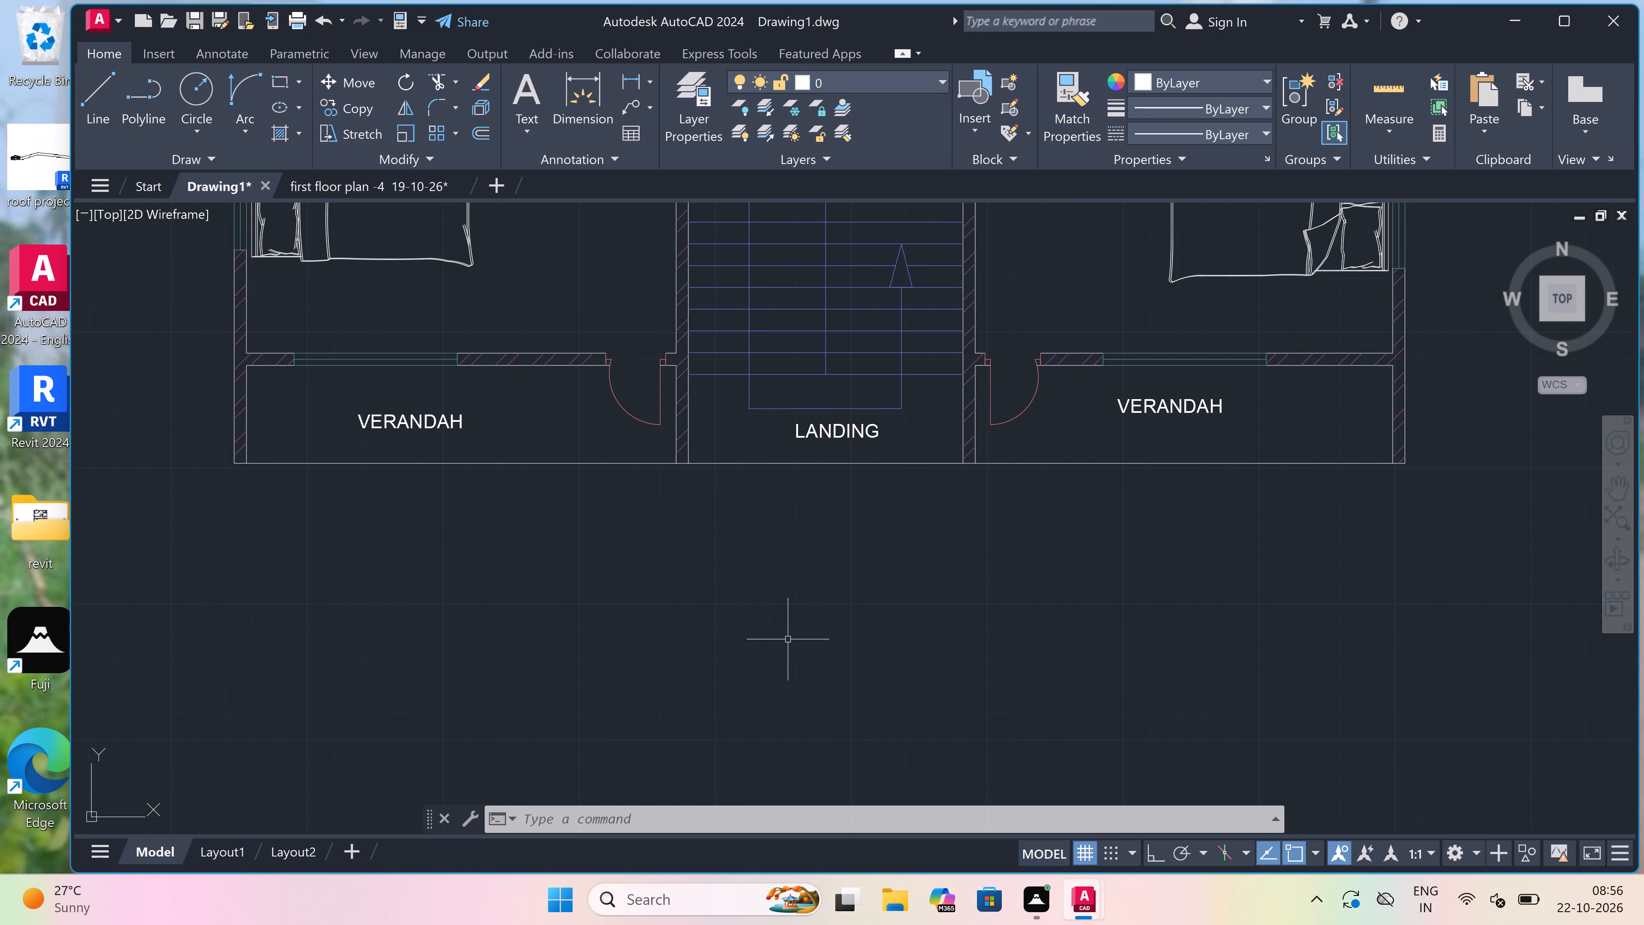
Add the multiline text FIRST FLOOR PLAN in the empty area below the verandahs and landing.
{"action": "key", "text": "space"}
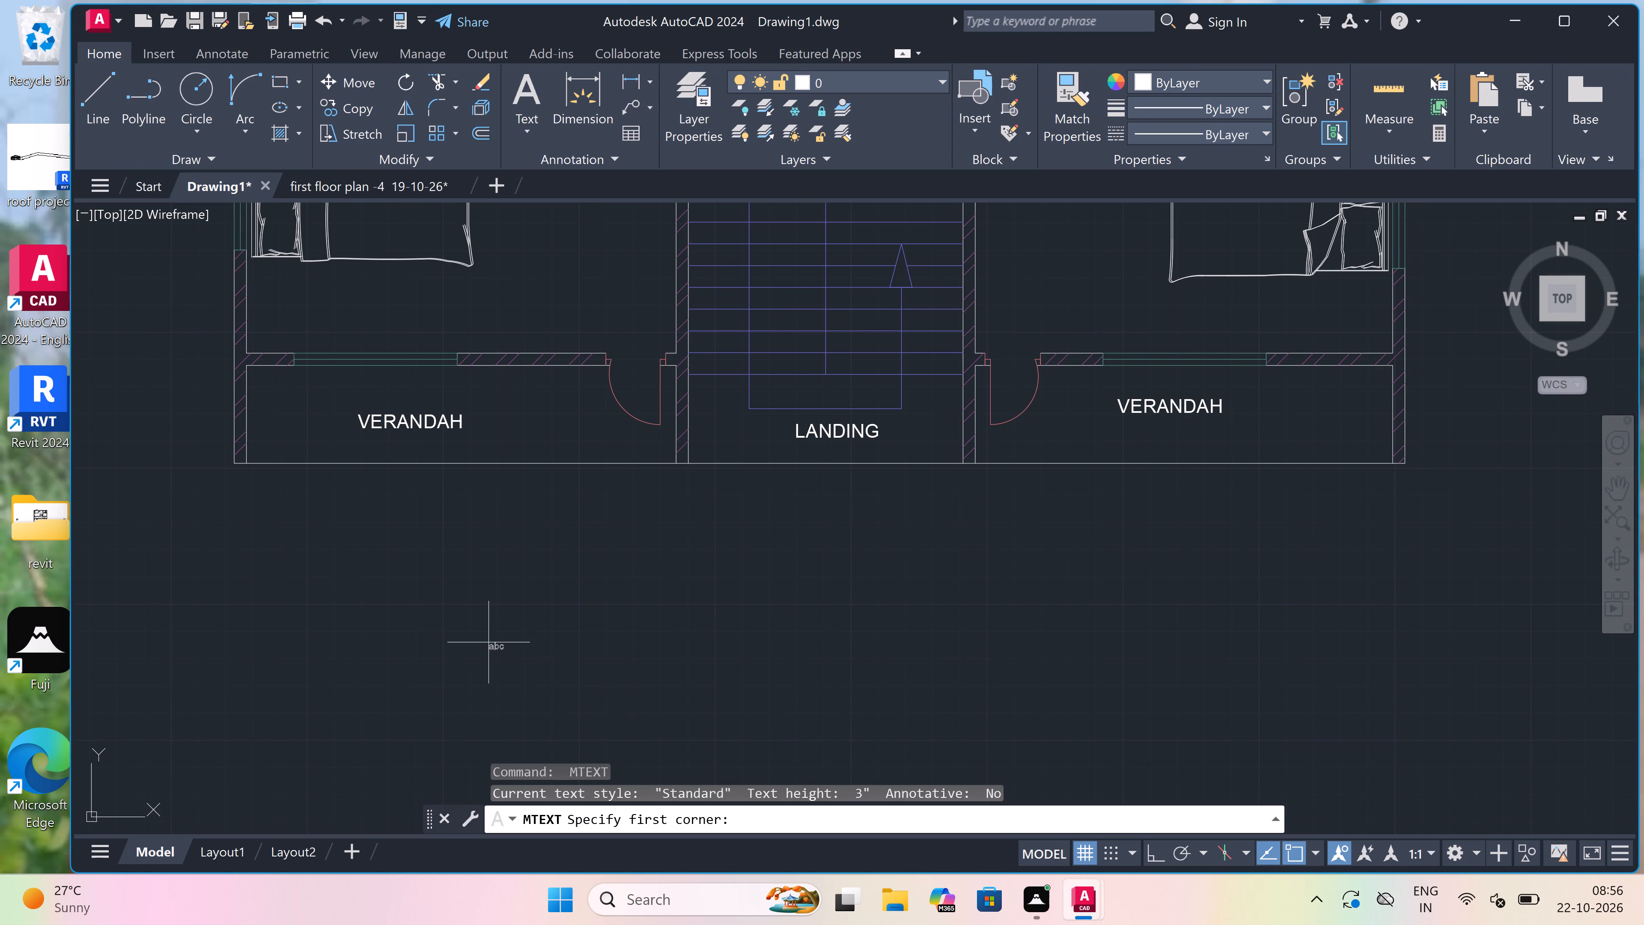
{"action": "left_click_drag", "start_coordinate": [420, 621], "coordinate": [438, 621]}
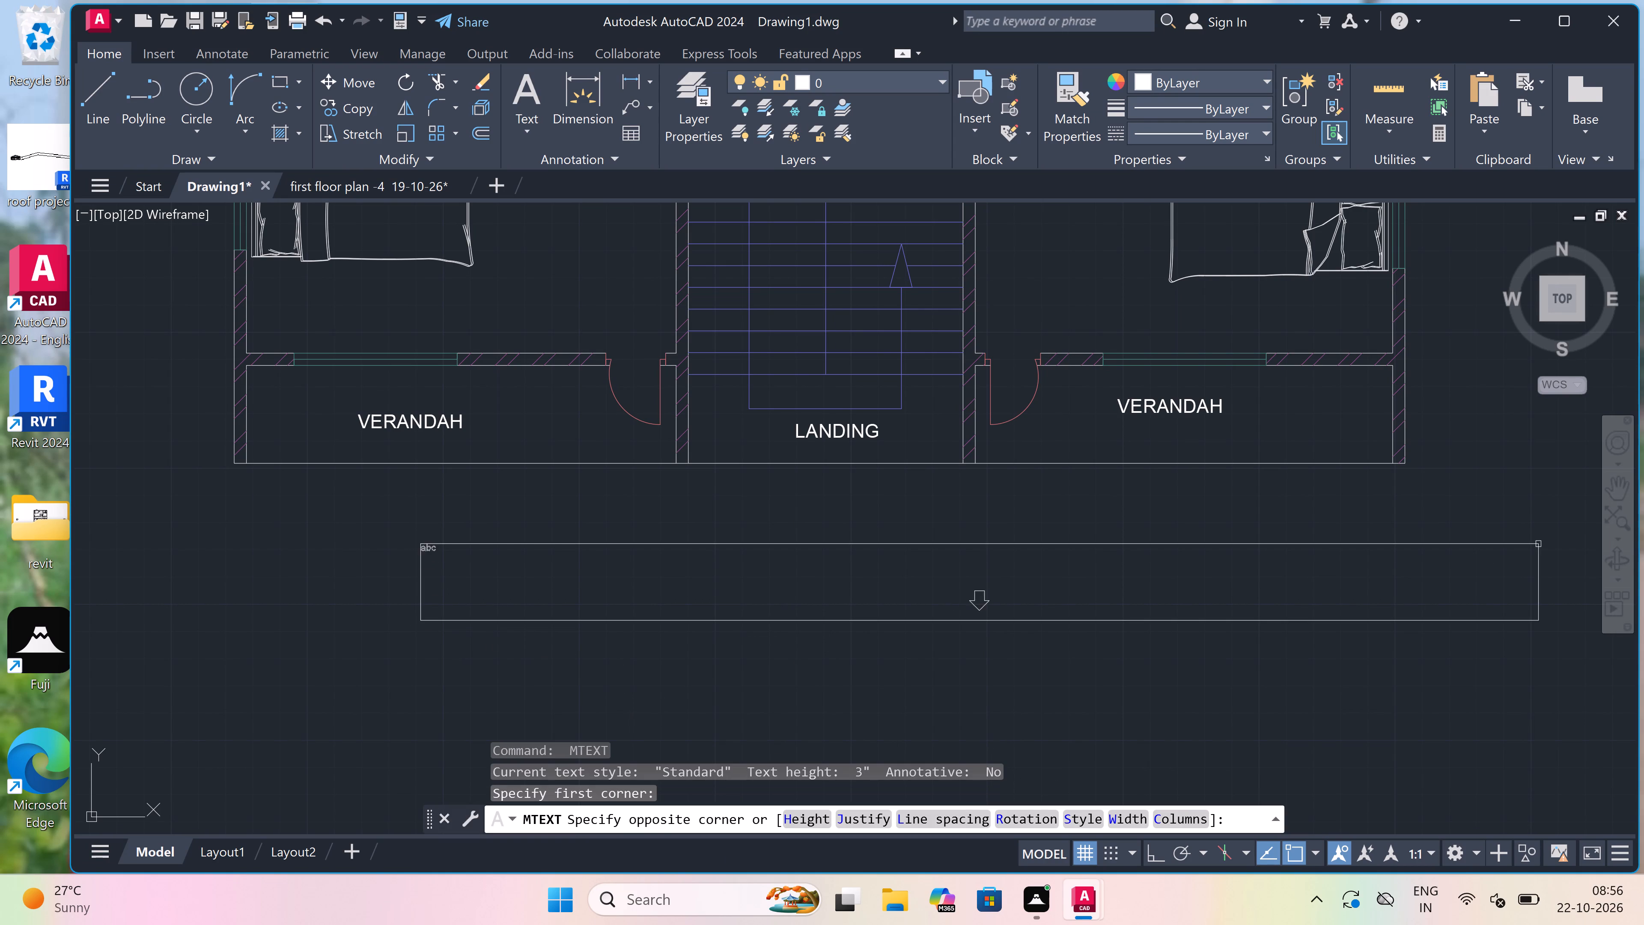
{"action": "left_click", "coordinate": [1426, 556]}
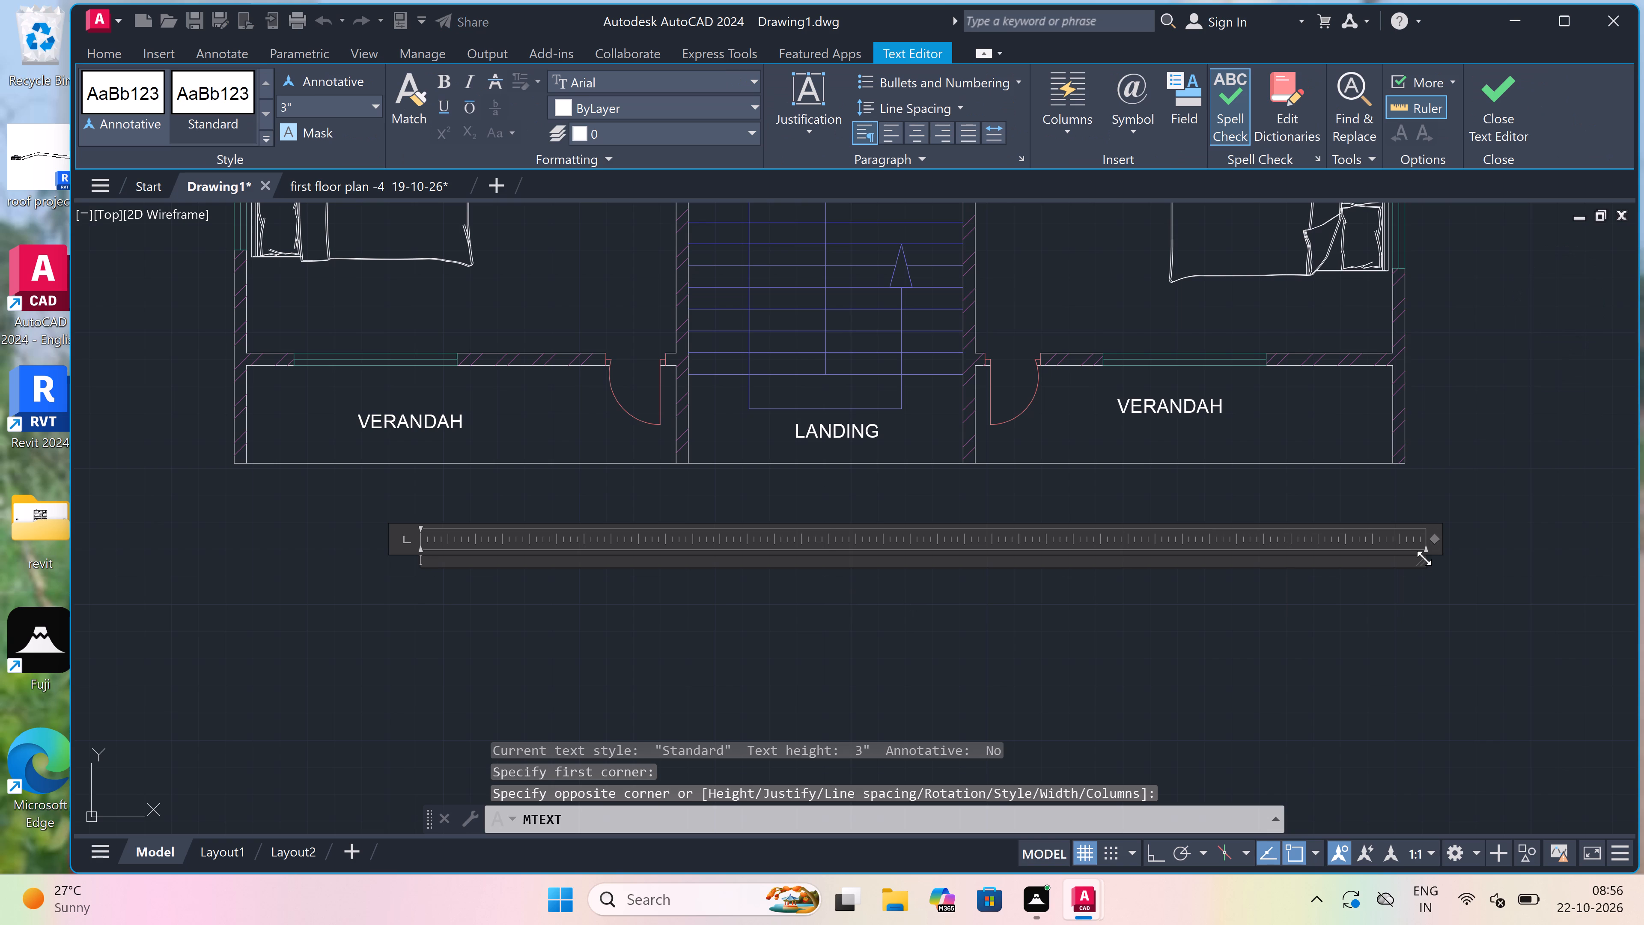
{"action": "type", "text": "FIRST"}
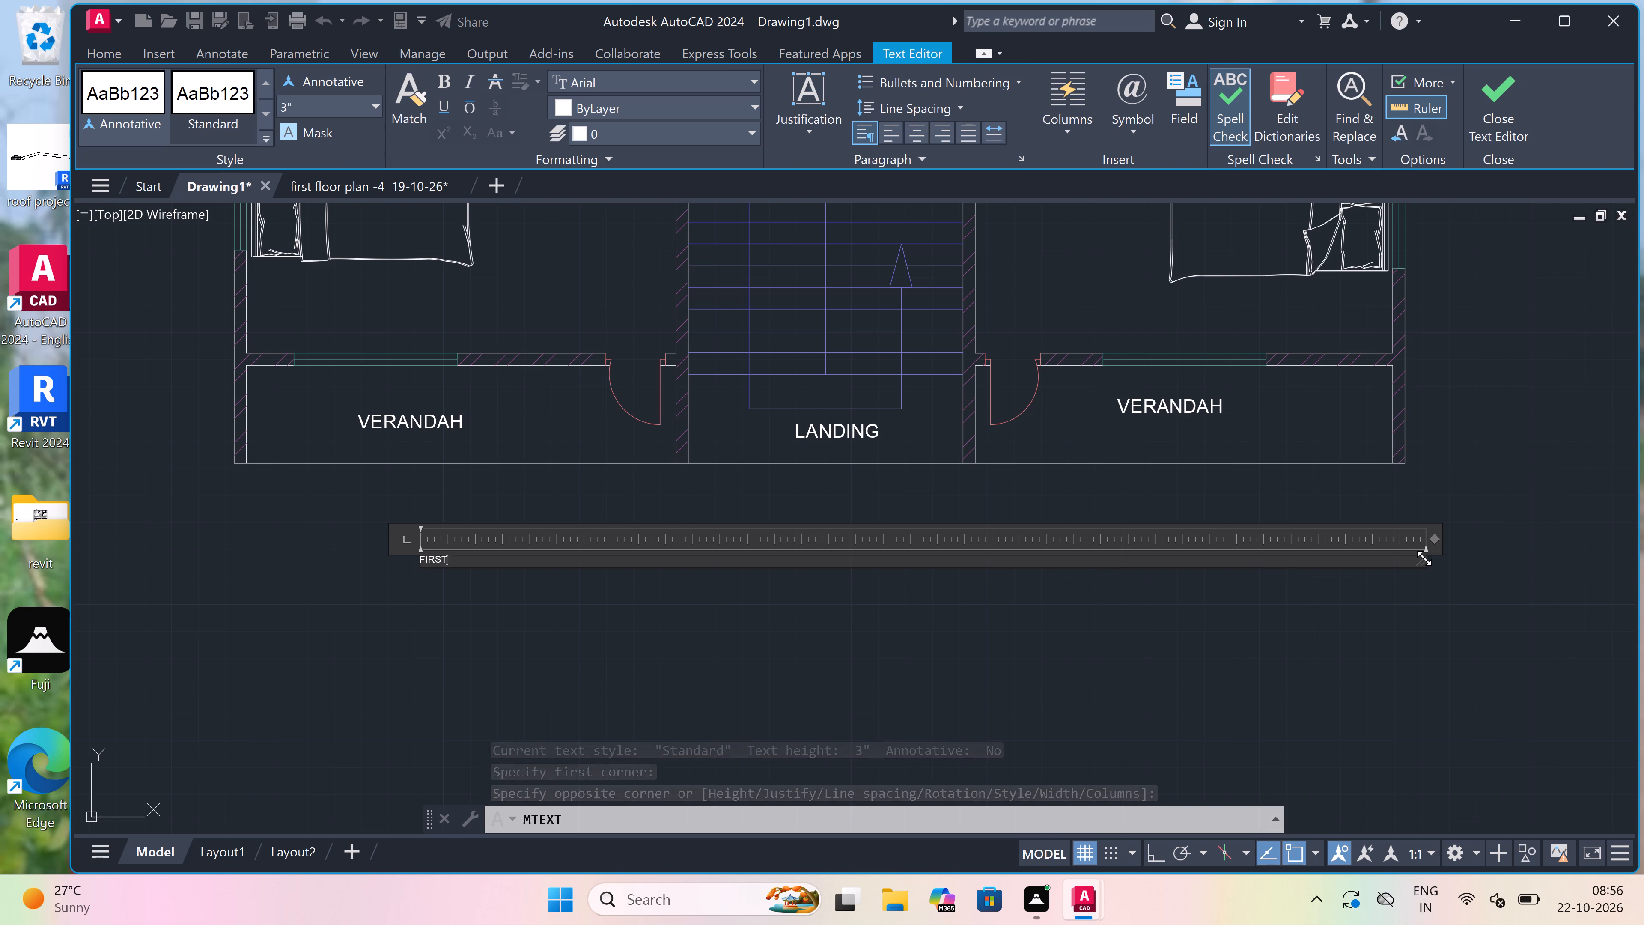
{"action": "key", "text": "space"}
{"action": "type", "text": "FLOOR"}
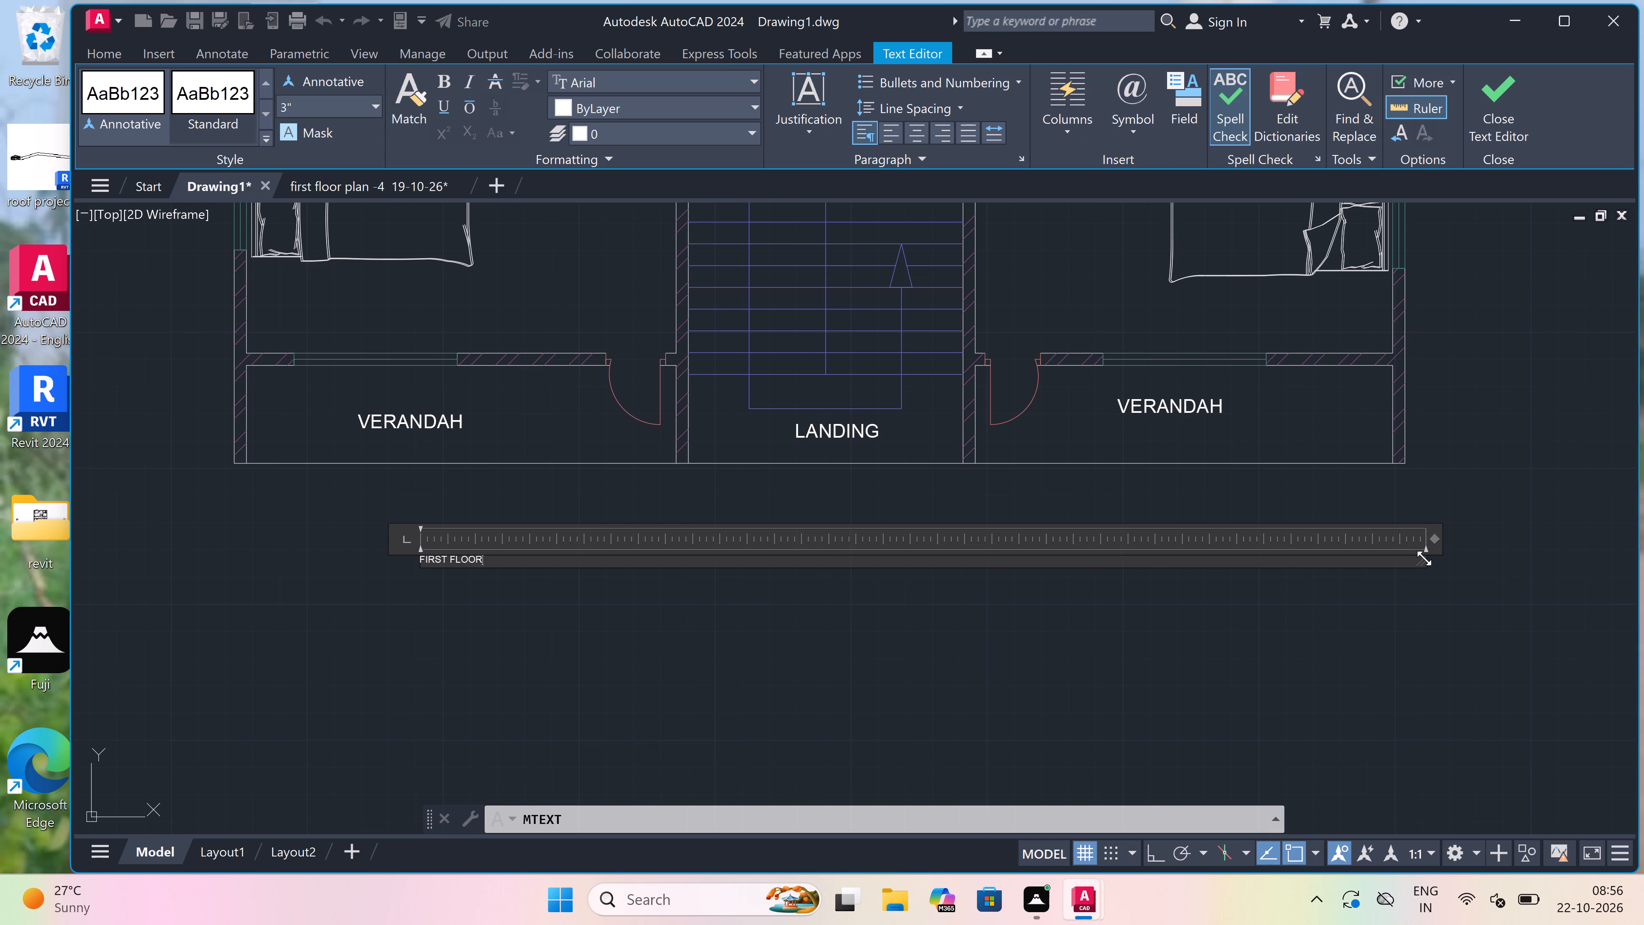
{"action": "key", "text": "space"}
{"action": "type", "text": "PLAN"}
{"action": "key", "text": "space"}
{"action": "left_click", "coordinate": [560, 610]}
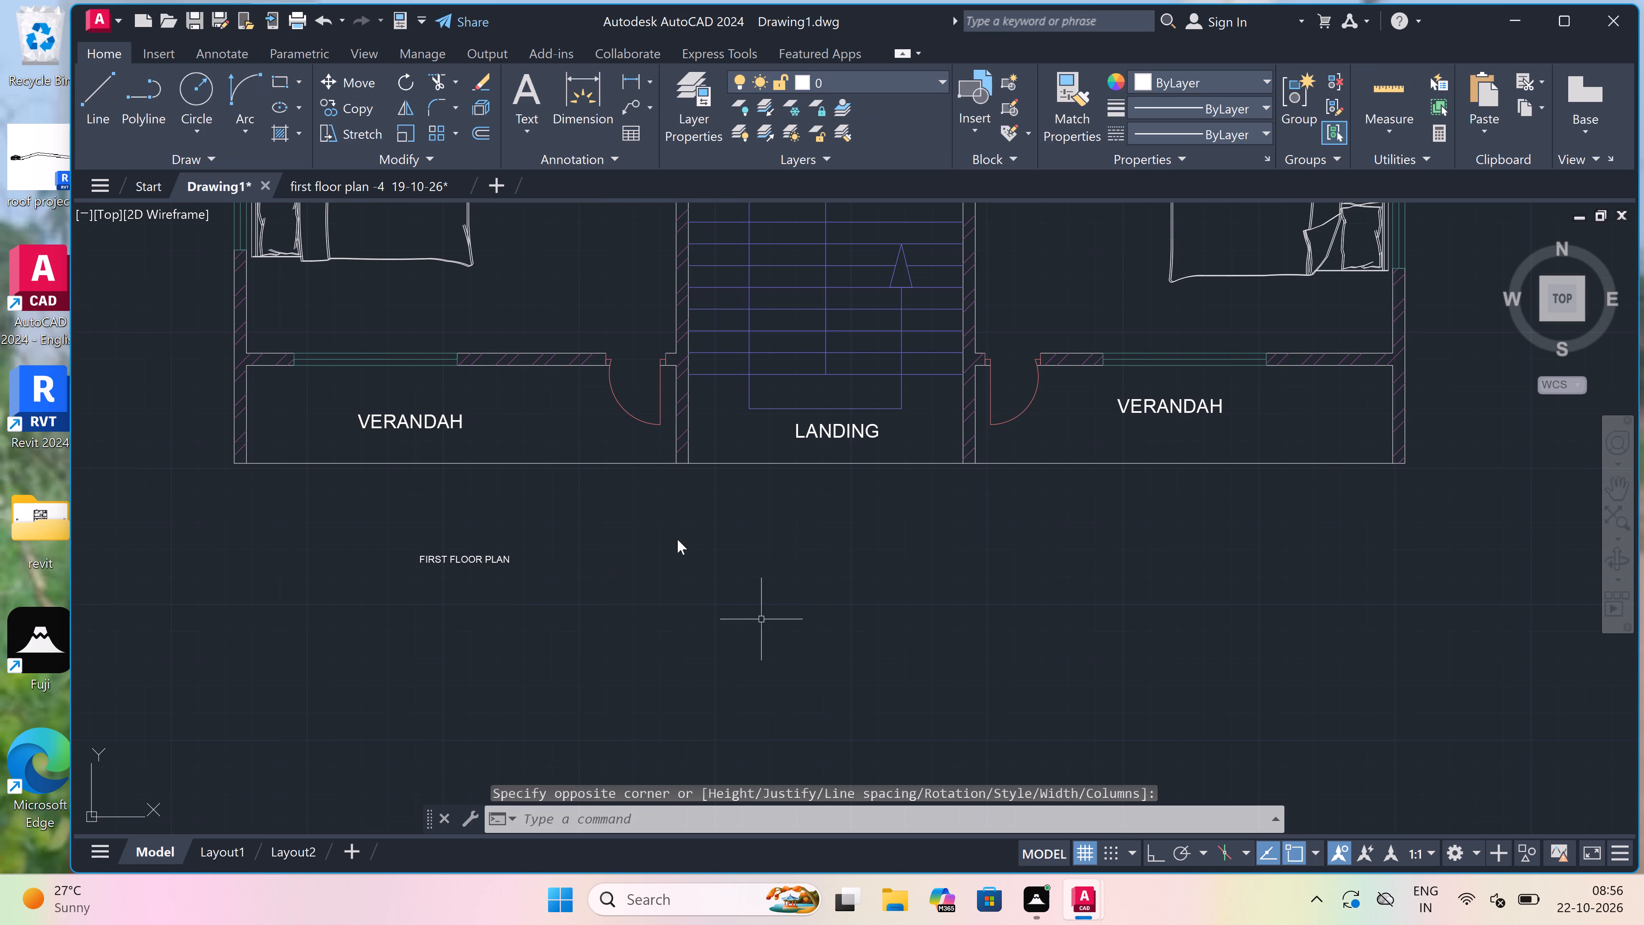
Set the text height of the FIRST FLOOR PLAN title to 1' in its properties.
{"action": "left_click", "coordinate": [1563, 14]}
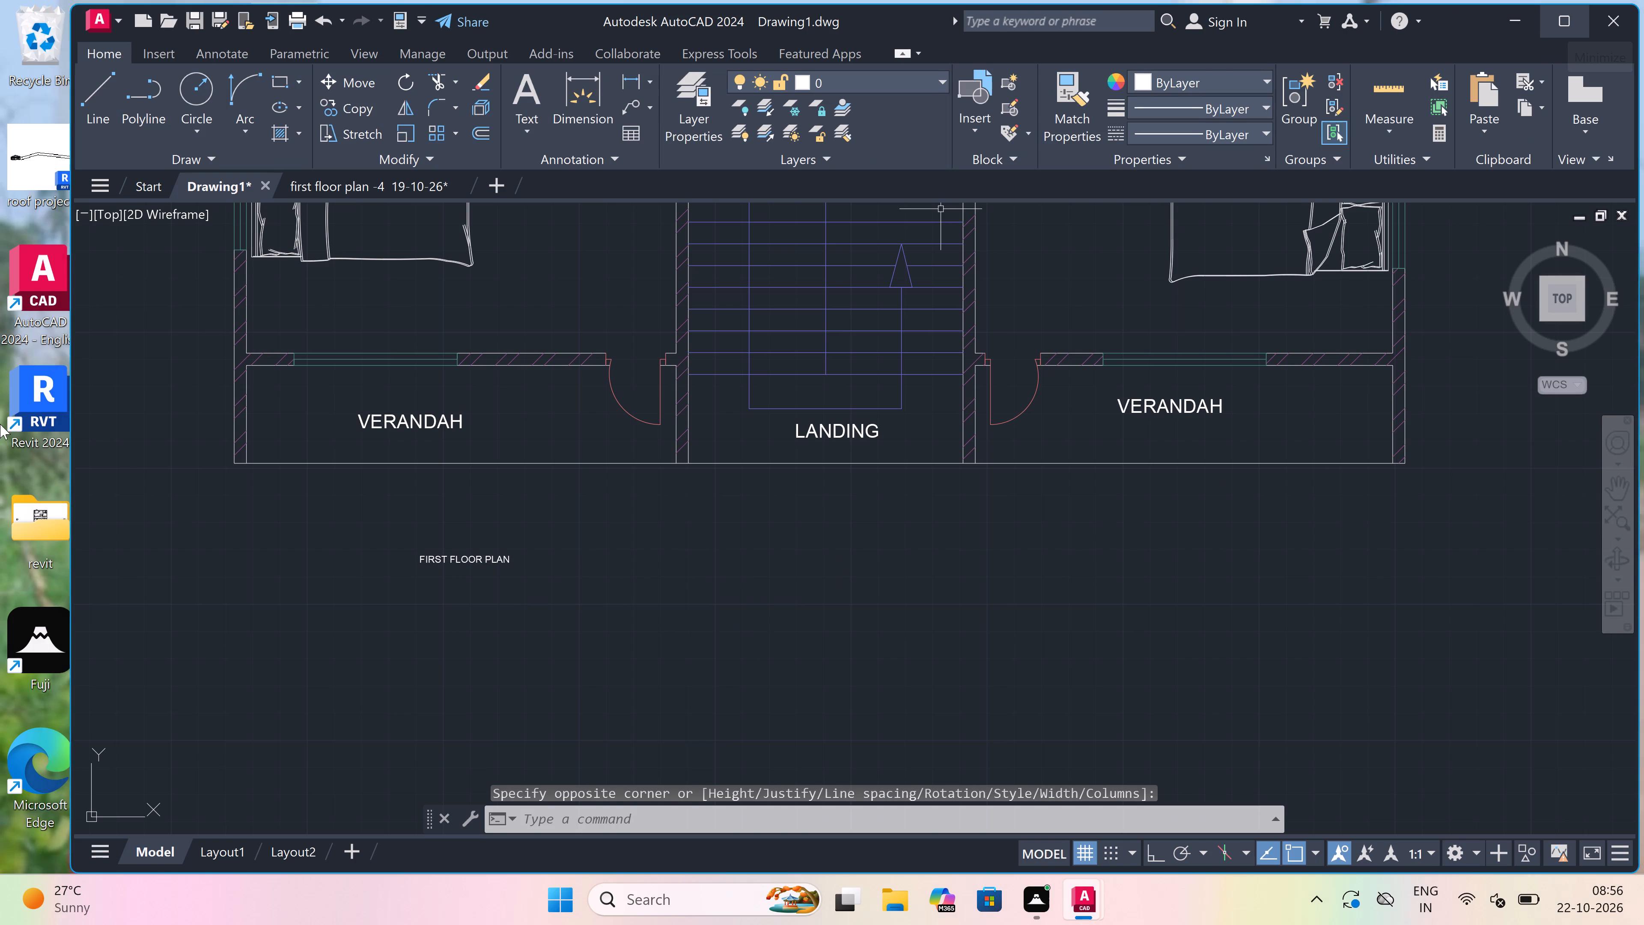
{"action": "left_click", "coordinate": [423, 525]}
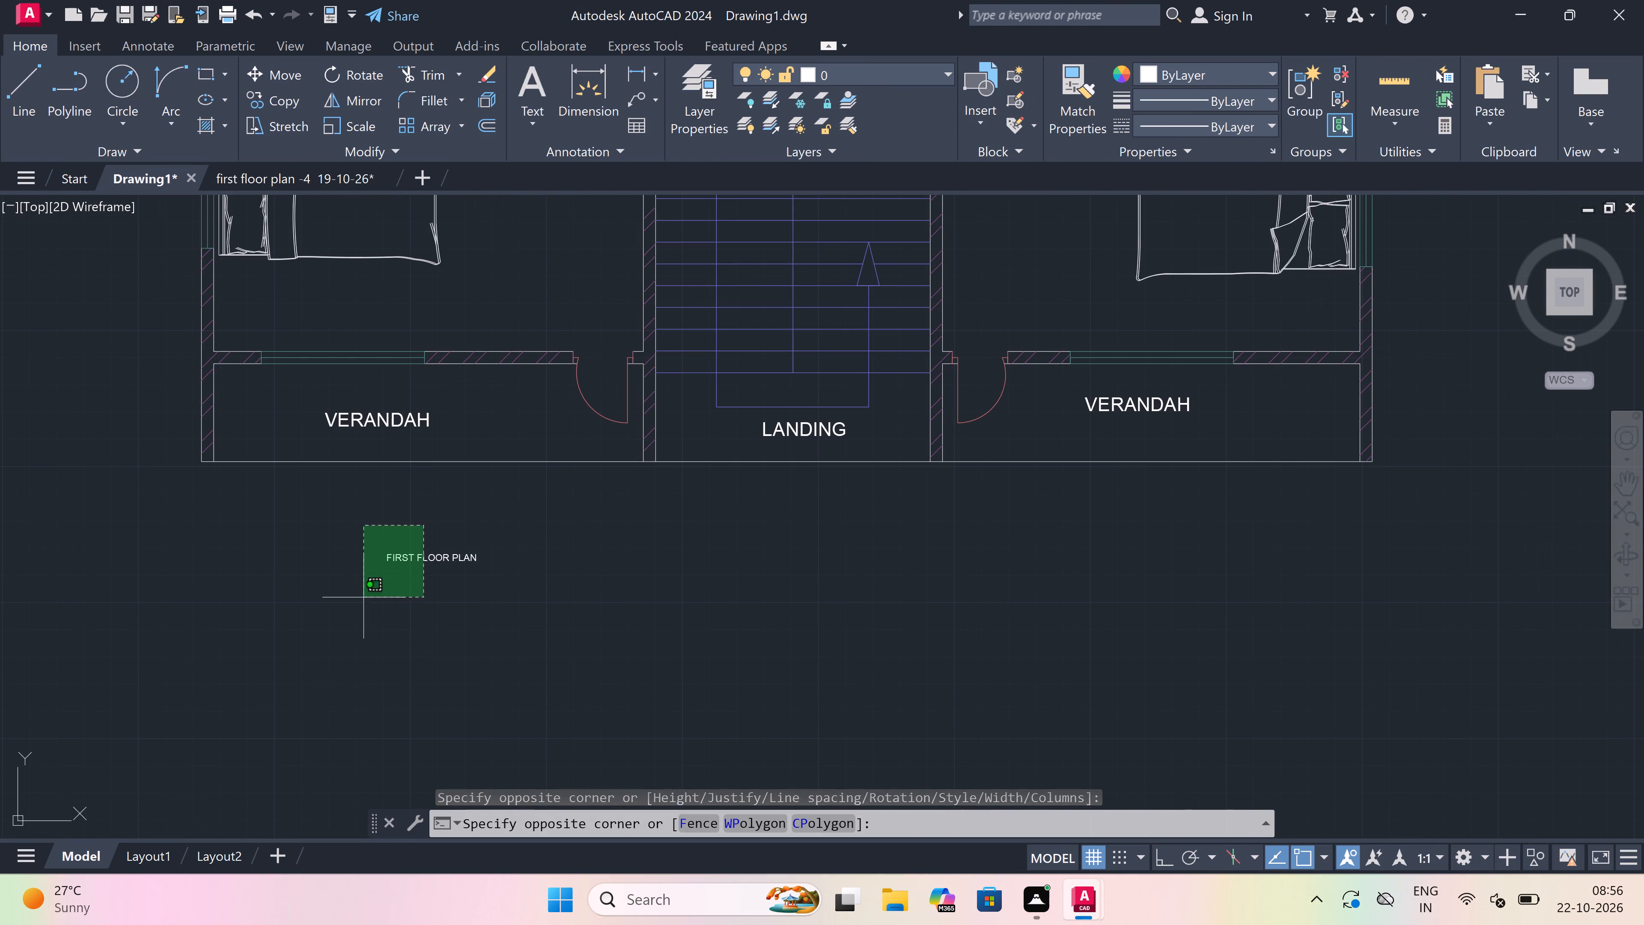
{"action": "left_click", "coordinate": [344, 645]}
{"action": "right_click", "coordinate": [136, 629]}
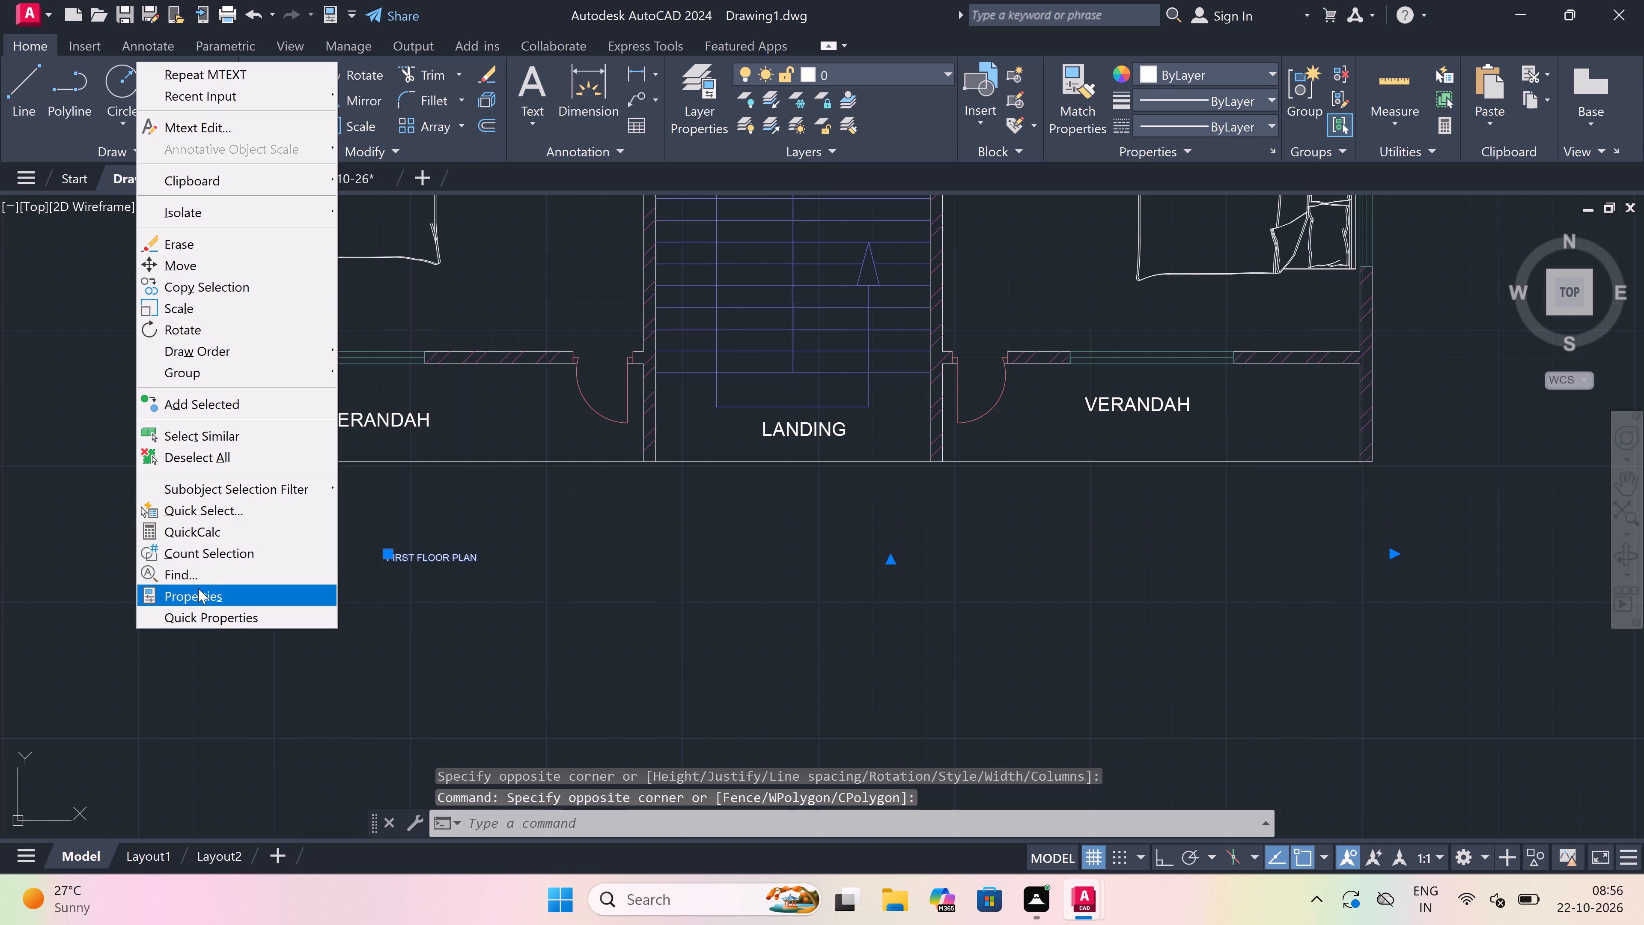
{"action": "left_click", "coordinate": [202, 591]}
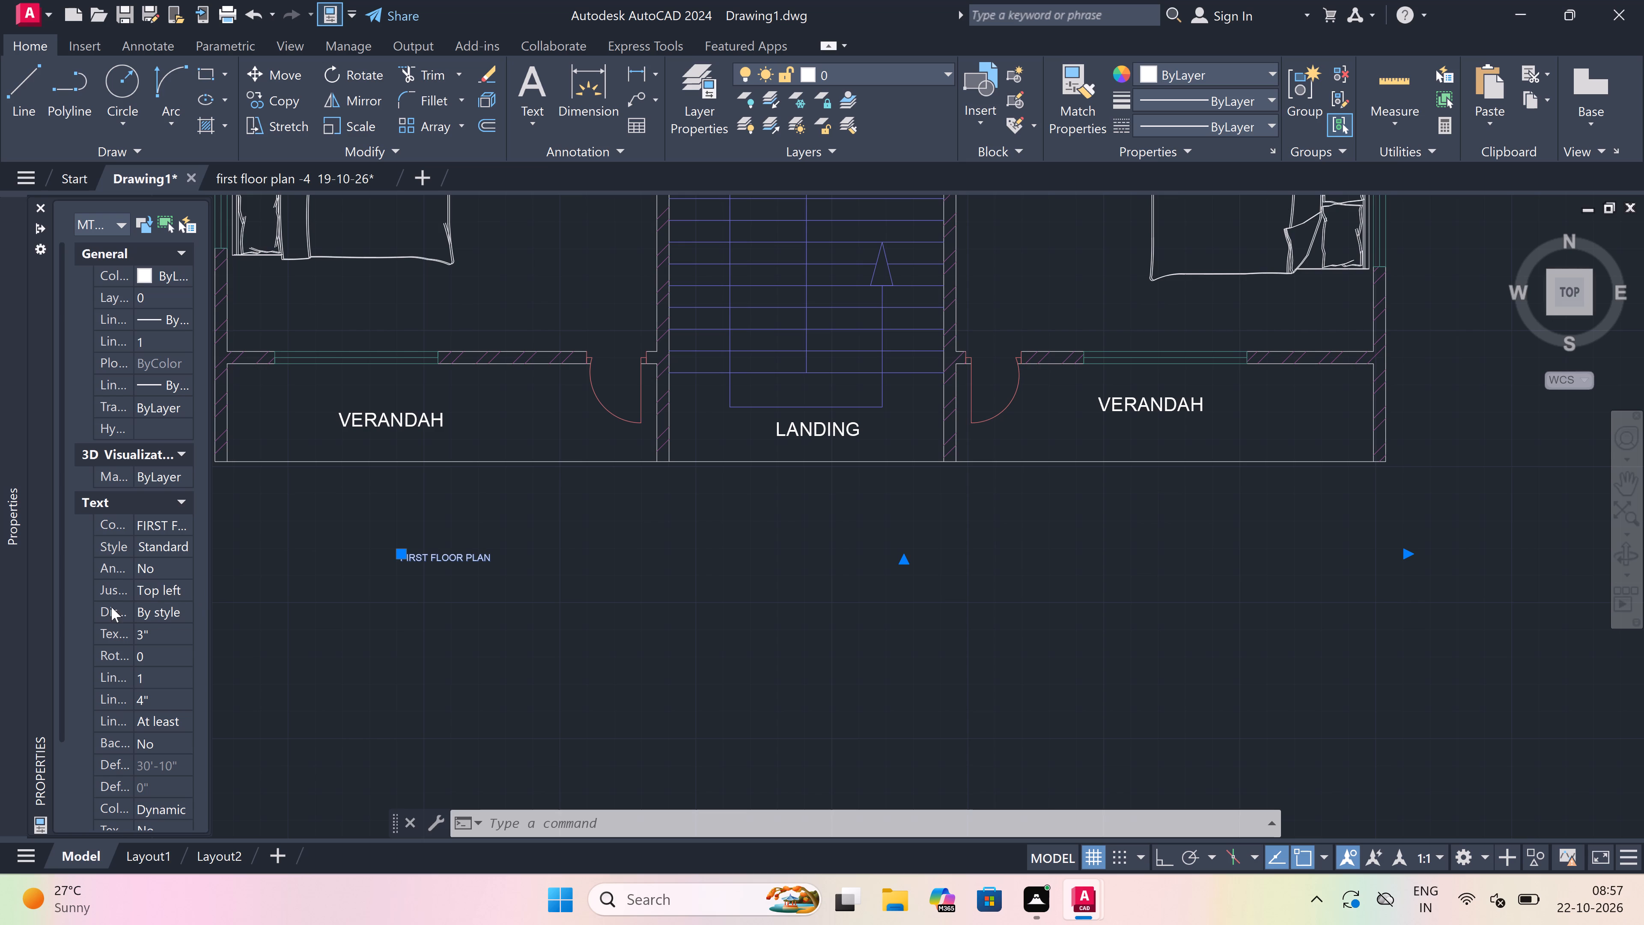
{"action": "left_click", "coordinate": [156, 636]}
{"action": "key", "text": "BackSpace"}
{"action": "key", "text": "BackSpace"}
{"action": "key", "text": "1"}
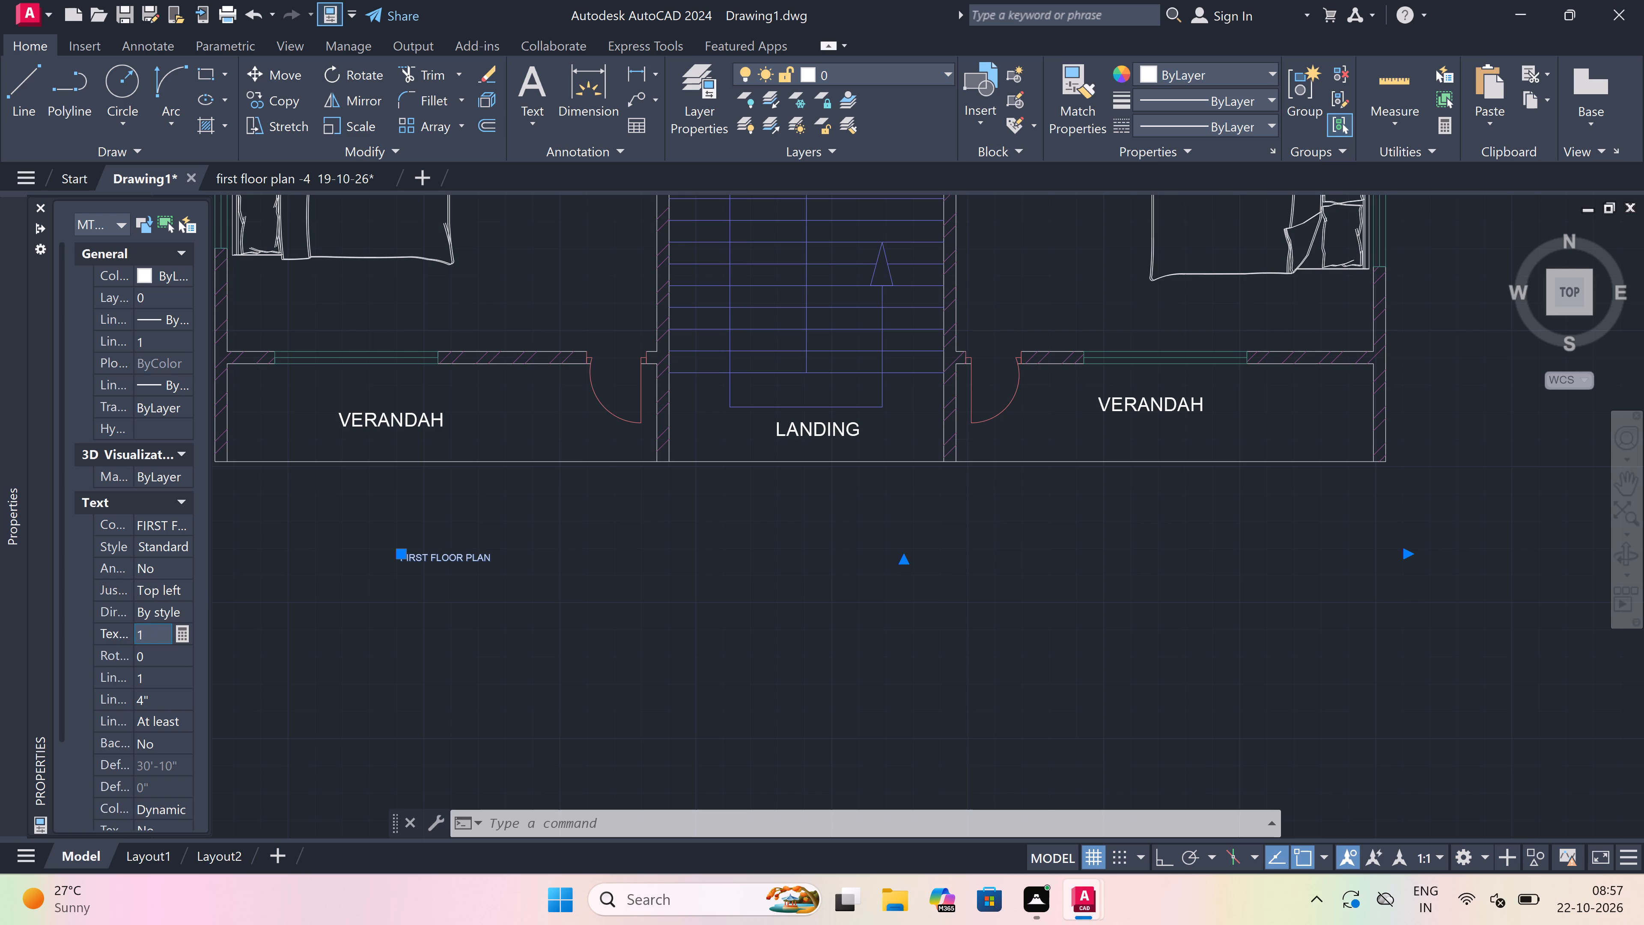
{"action": "key", "text": "apostrophe"}
{"action": "left_click", "coordinate": [709, 531]}
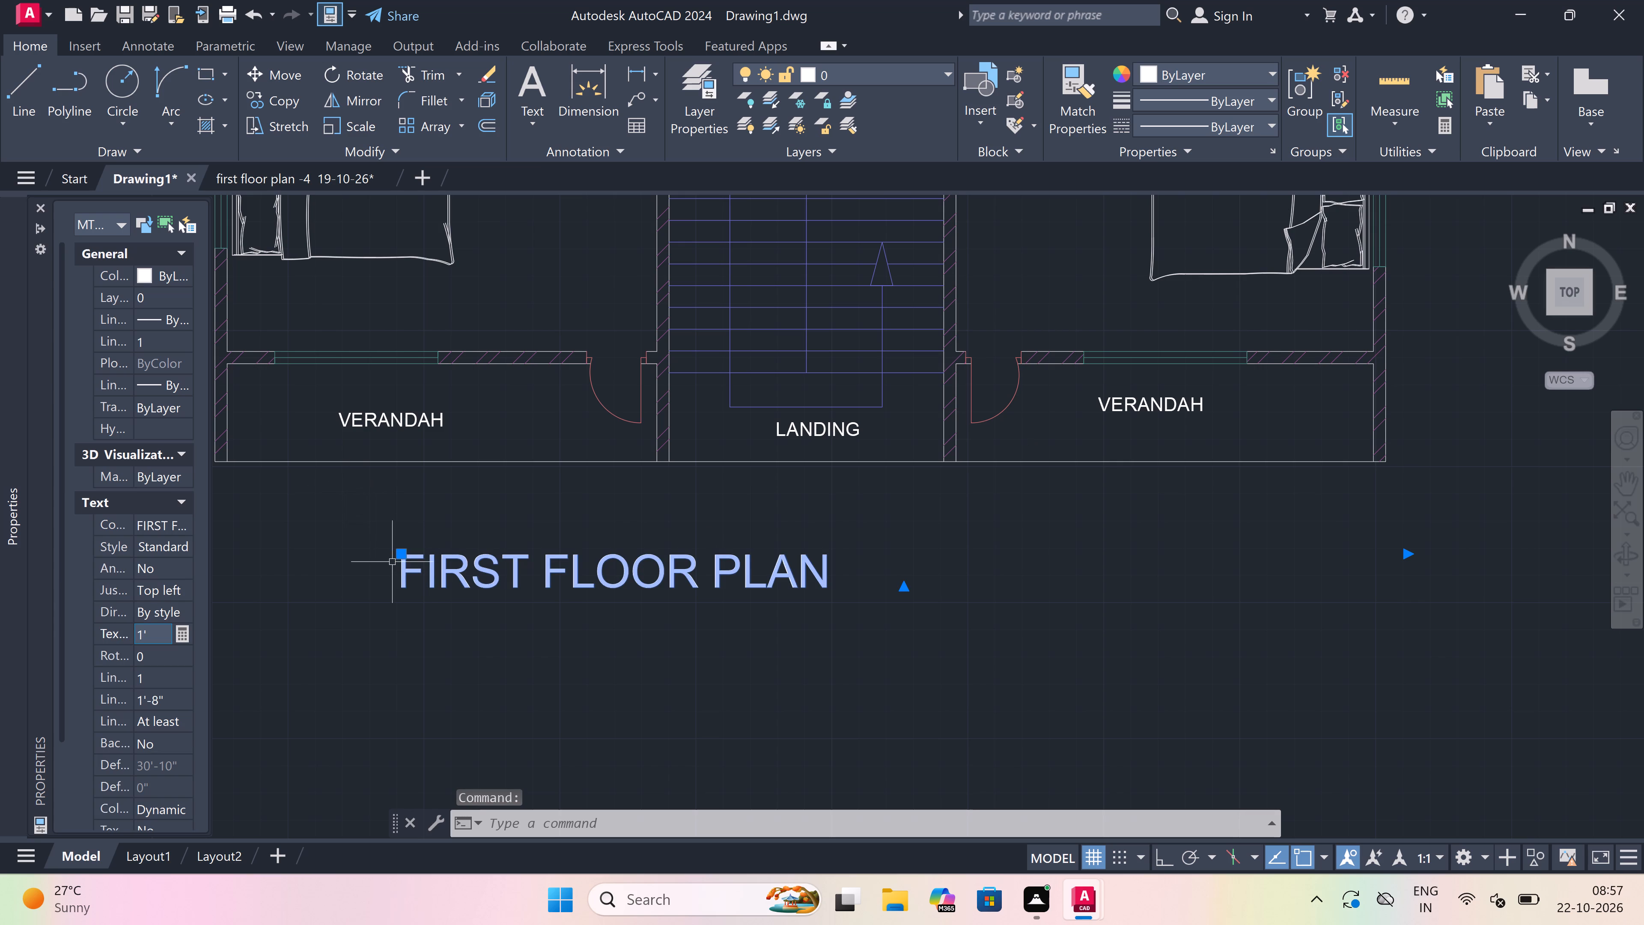
Move the FIRST FLOOR PLAN title so it sits roughly centred just beneath the landing.
{"action": "left_click", "coordinate": [402, 552]}
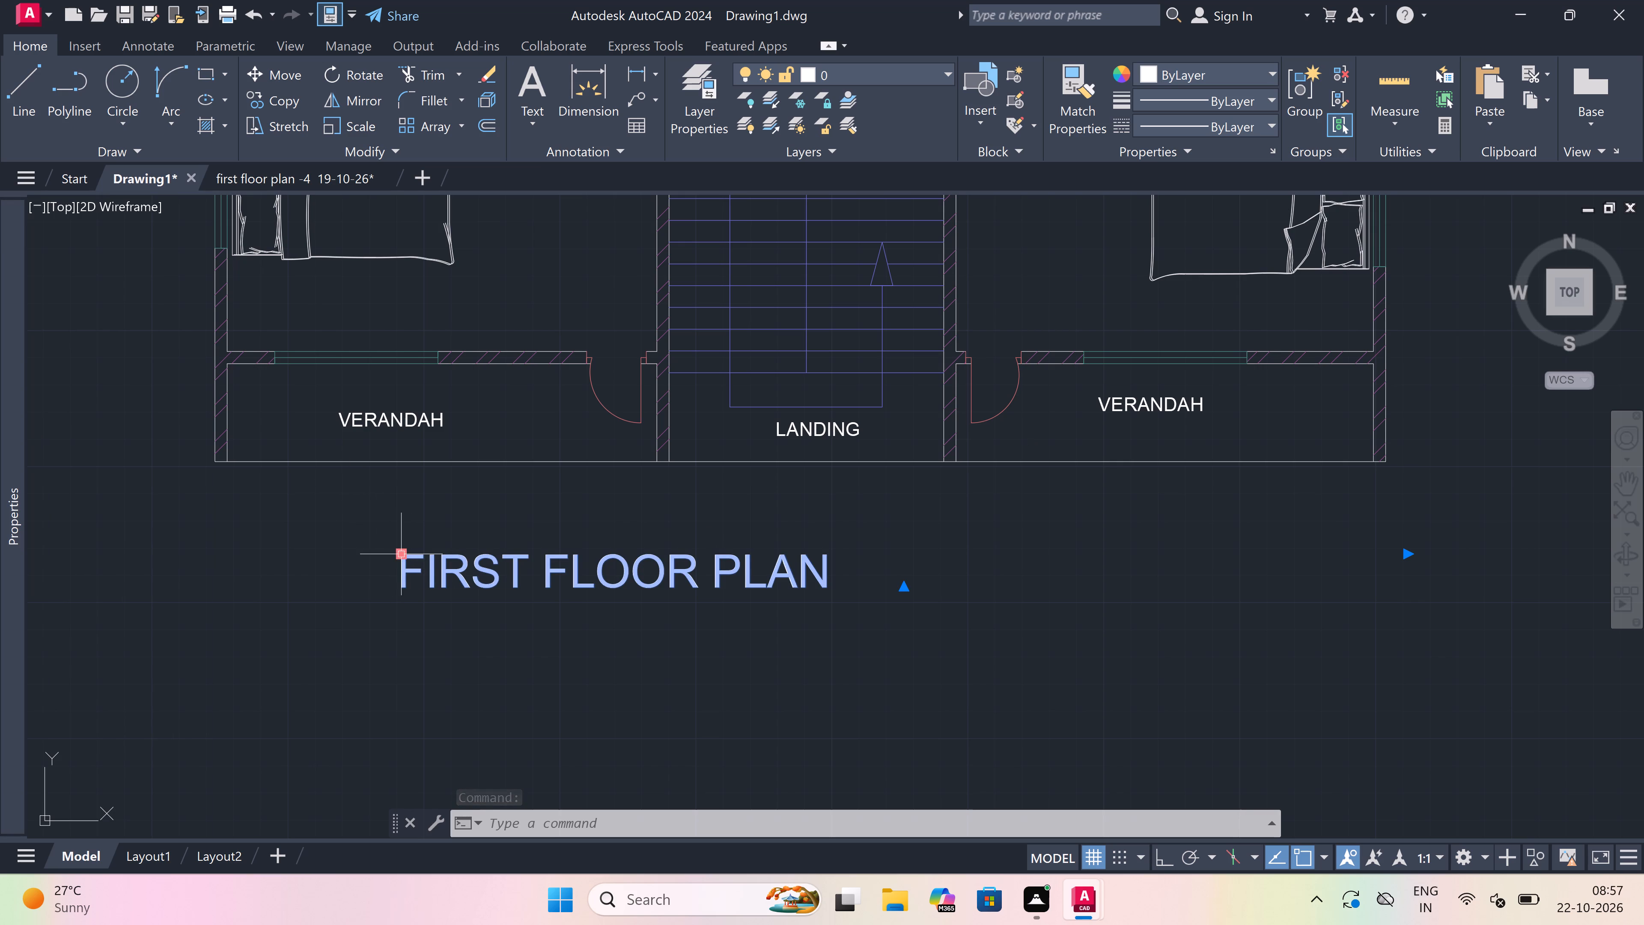
{"action": "left_click", "coordinate": [593, 516]}
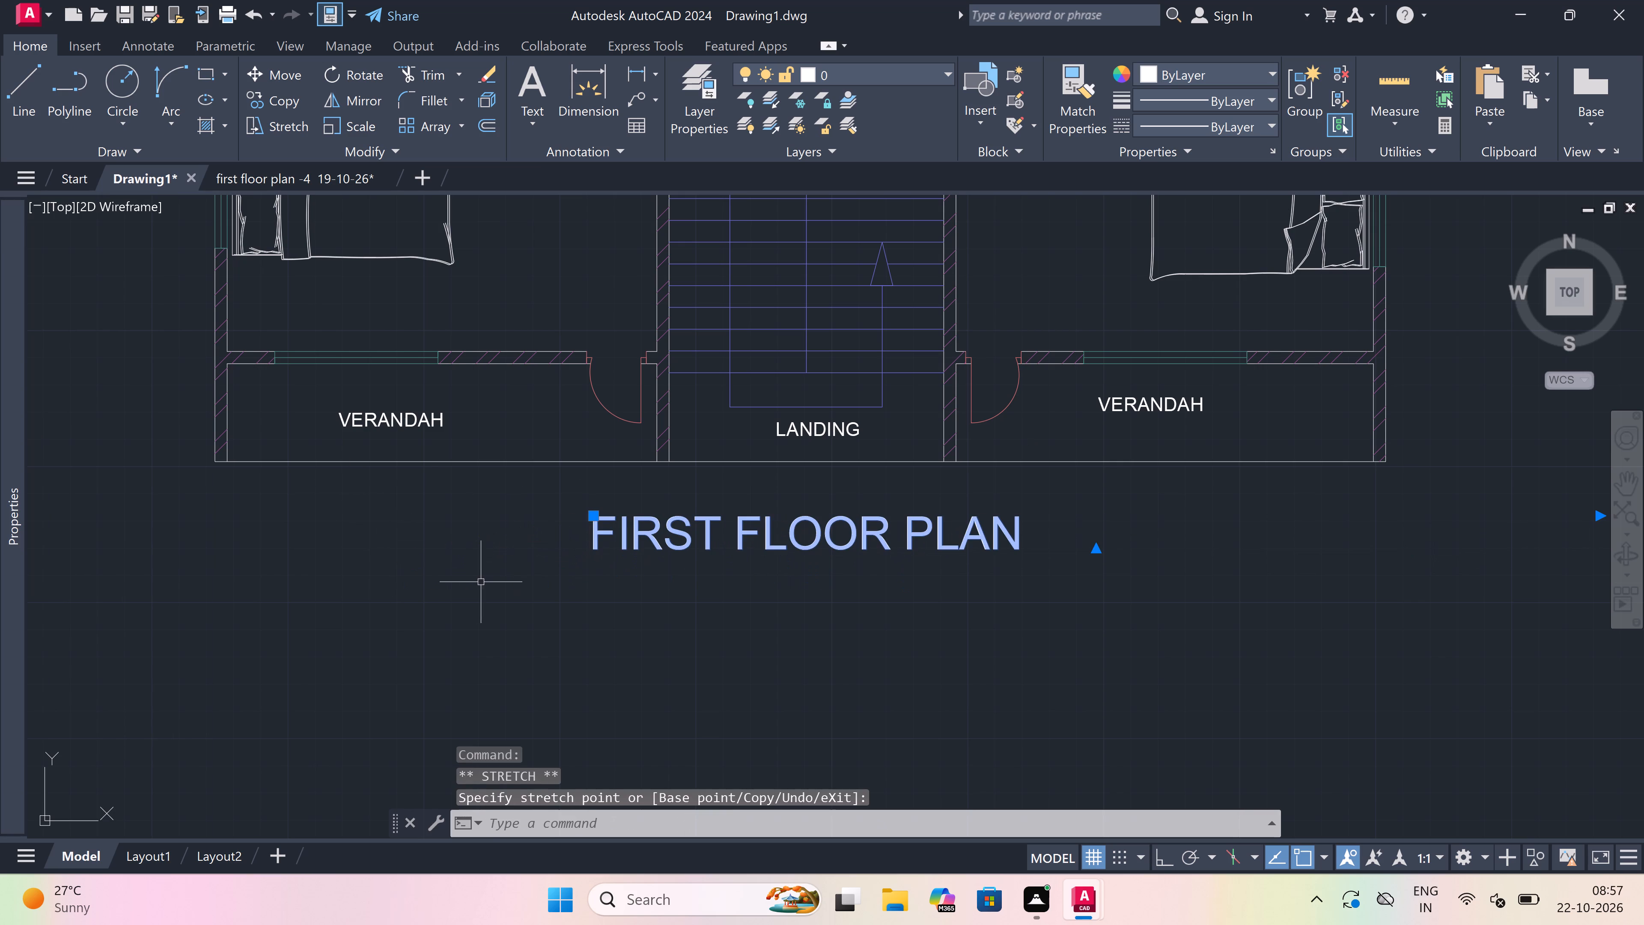
{"action": "key", "text": "Escape"}
Underline the FIRST FLOOR PLAN title with a horizontal line slightly longer than the text, with ortho on.
{"action": "key", "text": "l"}
{"action": "key", "text": "space"}
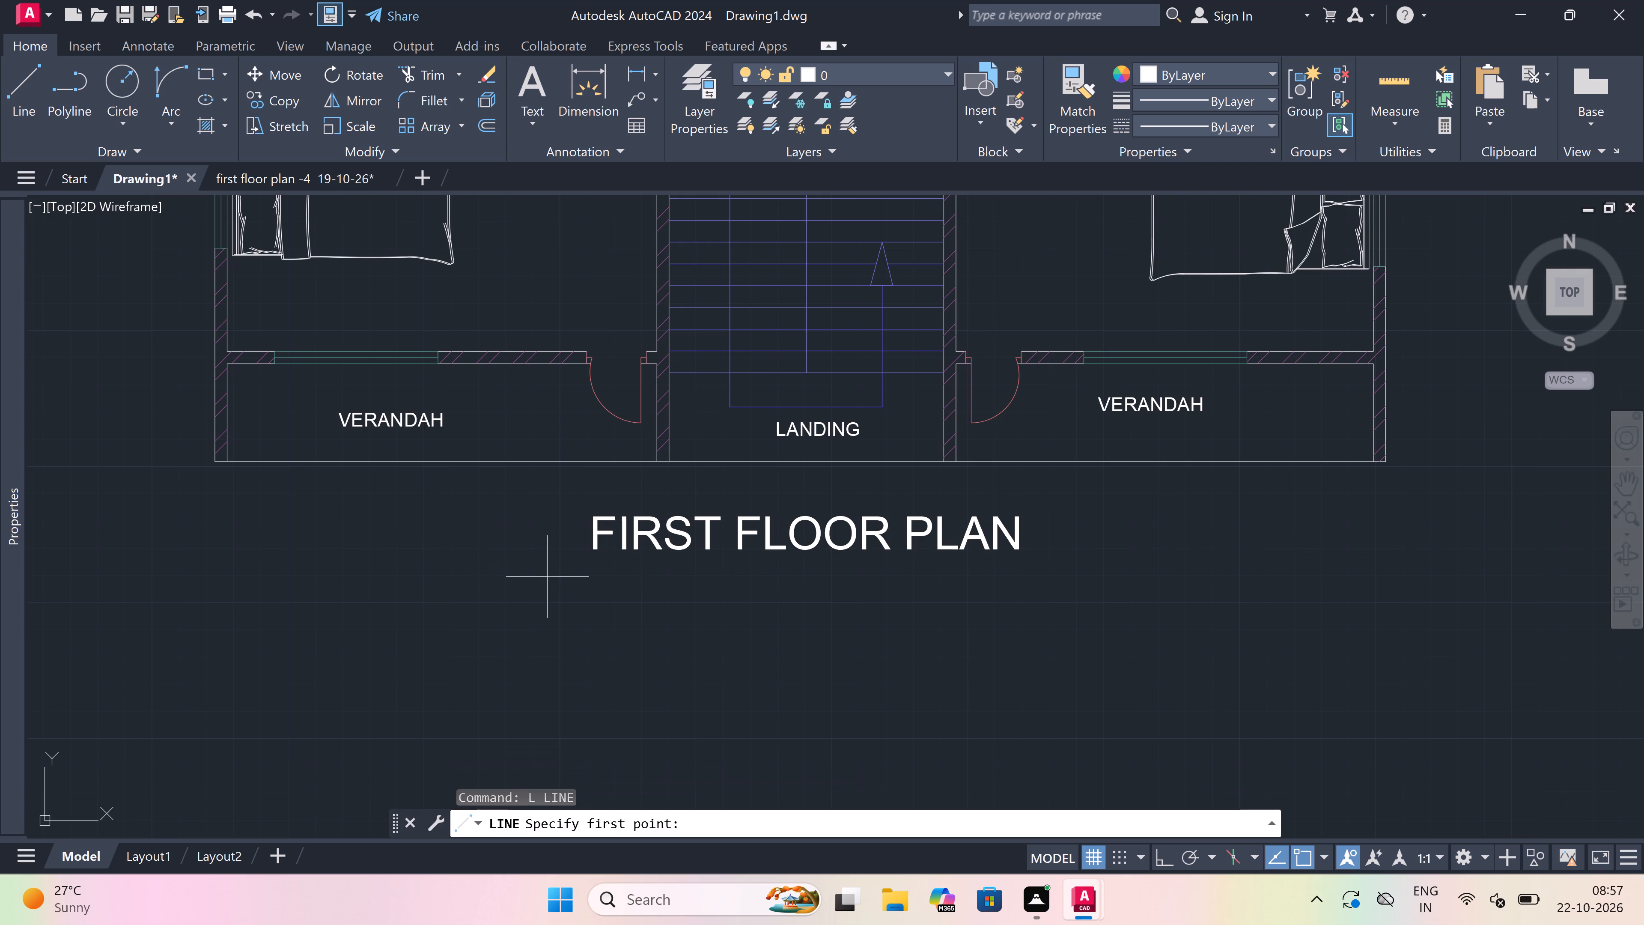
{"action": "left_click_drag", "start_coordinate": [547, 576], "coordinate": [602, 582]}
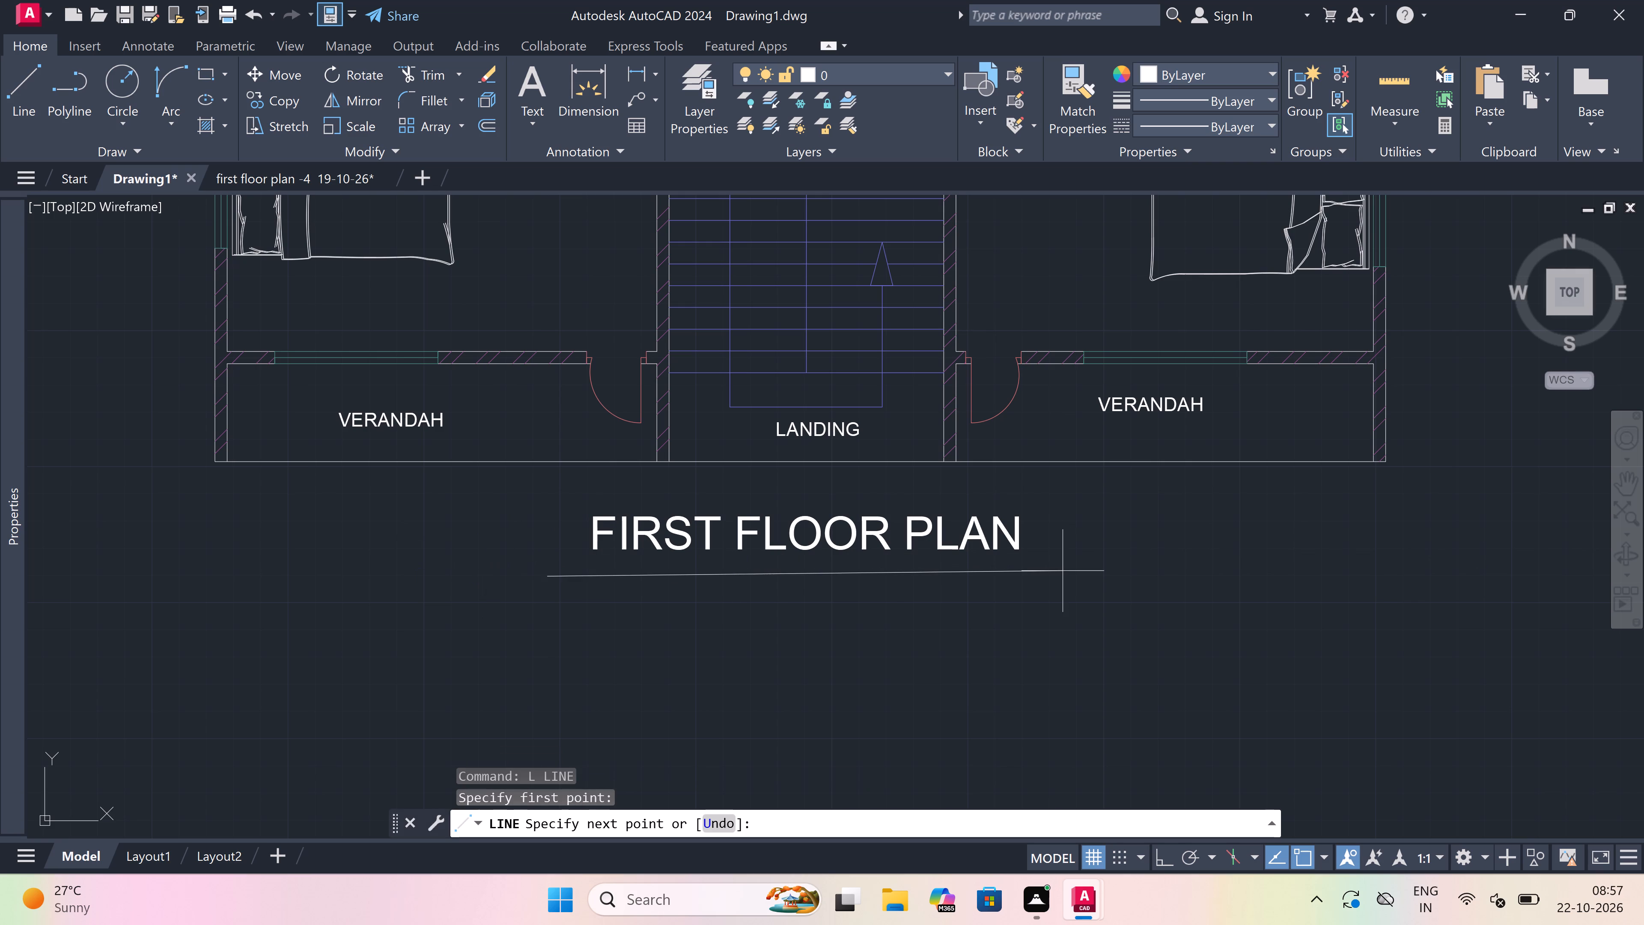
{"action": "key", "text": "F8"}
{"action": "left_click", "coordinate": [1069, 569]}
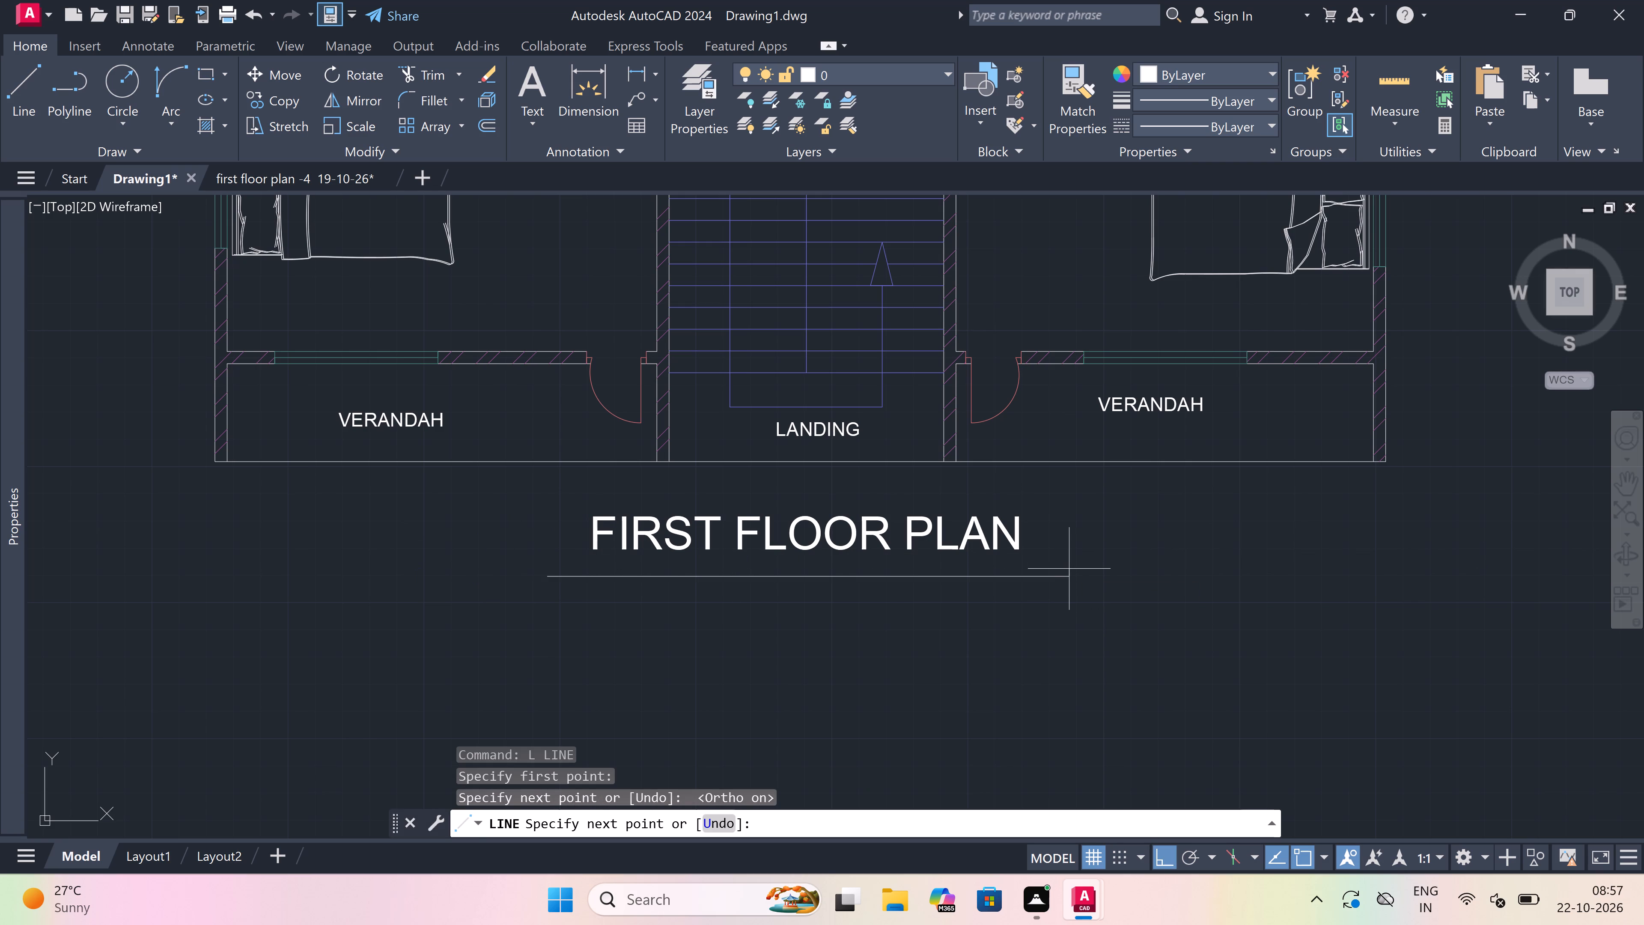
{"action": "key", "text": "Escape"}
Draw a rectangular border around the whole floor plan and its title, leaving a margin on all sides.
{"action": "scroll", "coordinate": [675, 628], "scroll_direction": "down", "scroll_amount": 3}
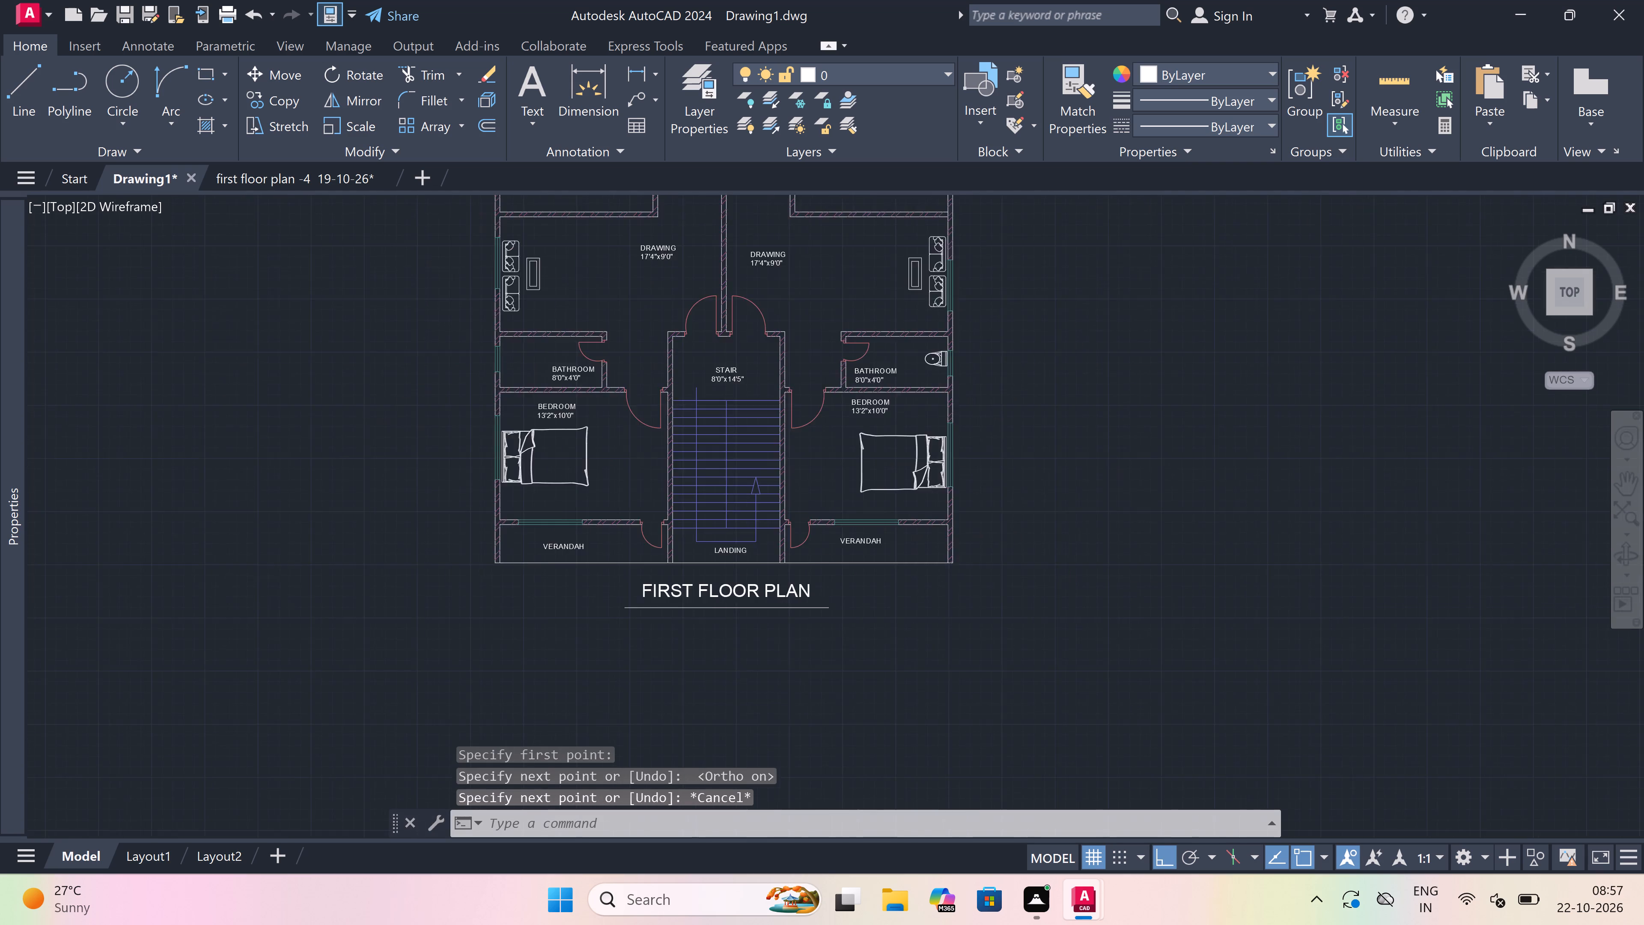
{"action": "type", "text": "REC"}
{"action": "key", "text": "space"}
{"action": "scroll", "coordinate": [651, 649], "scroll_direction": "down", "scroll_amount": 3}
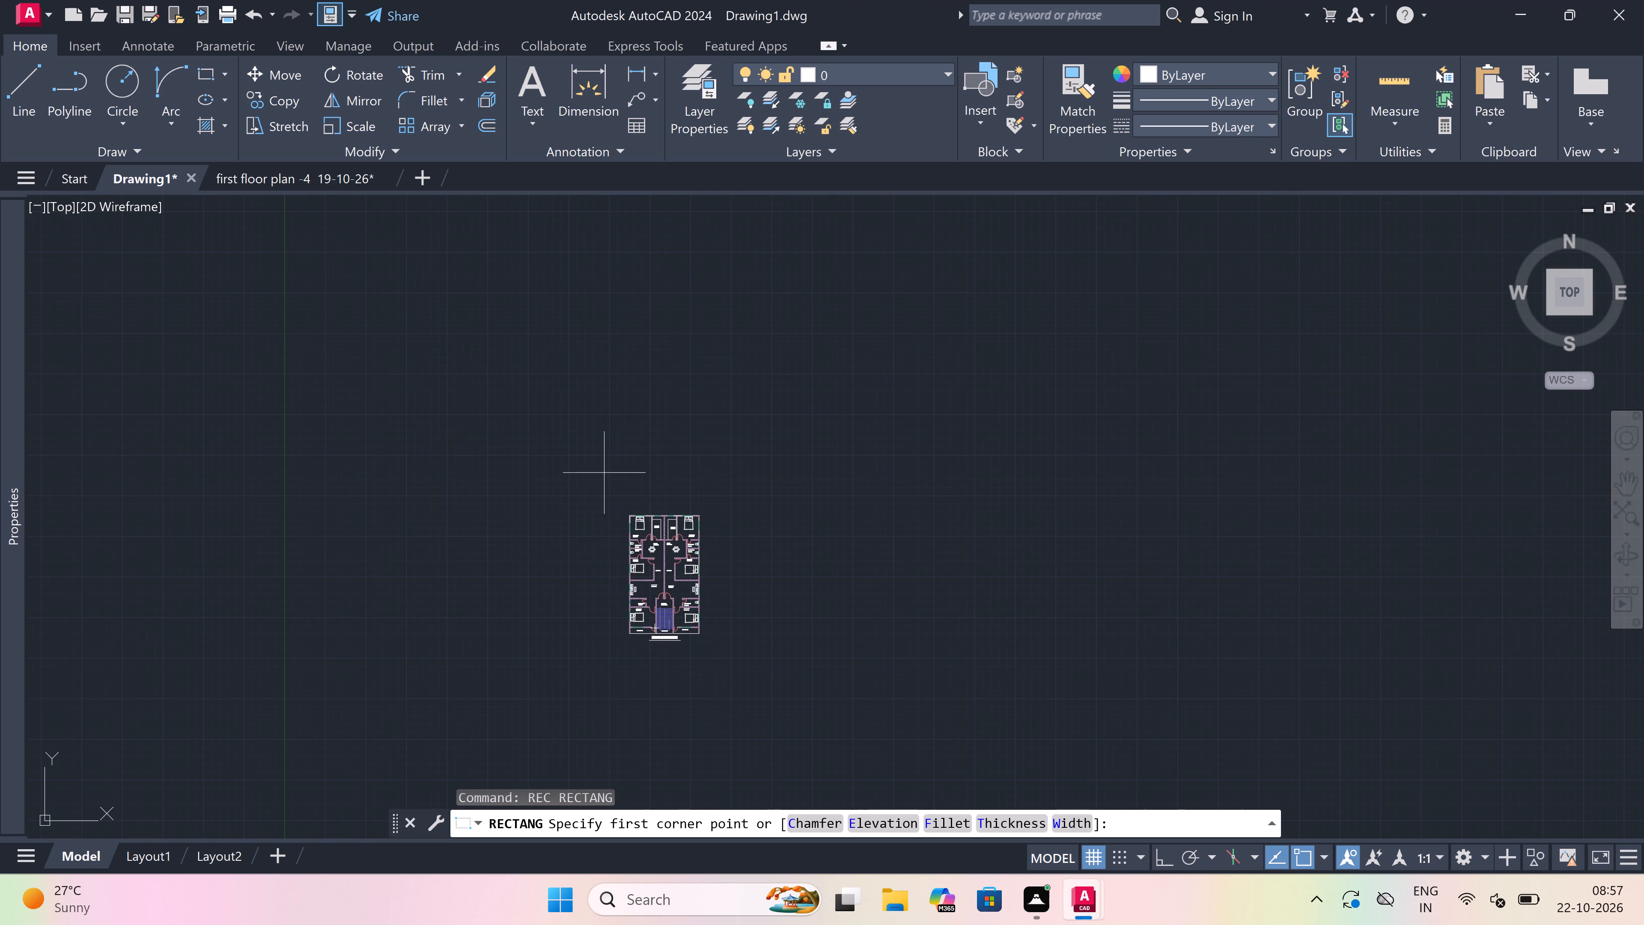
{"action": "left_click", "coordinate": [619, 502]}
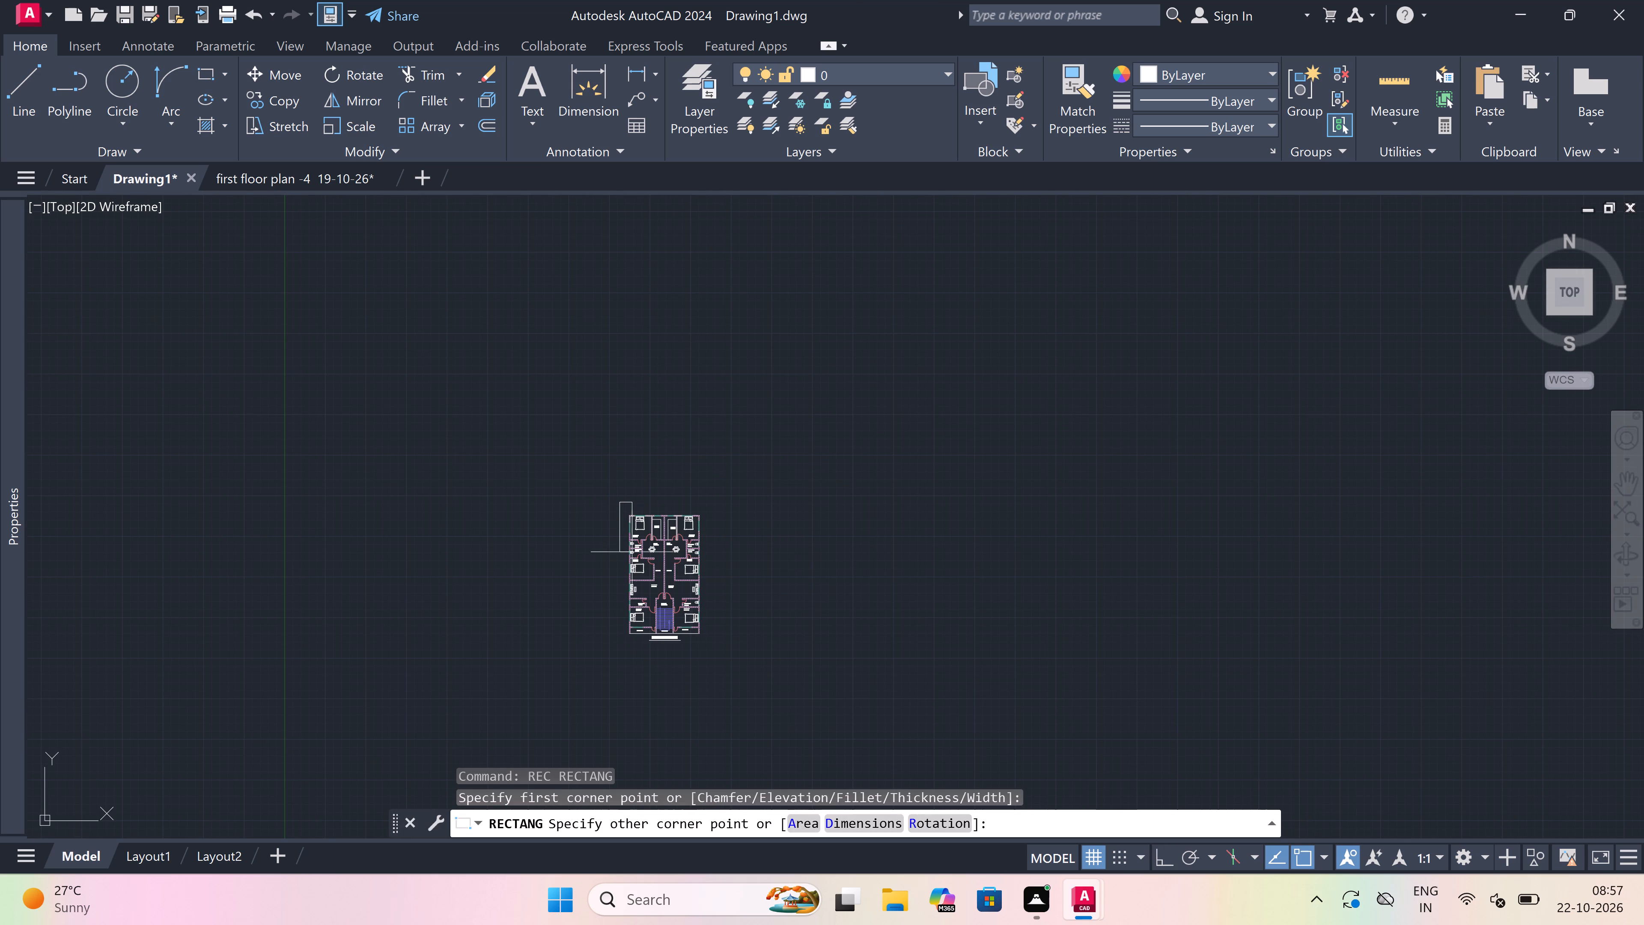
{"action": "scroll", "coordinate": [691, 647], "scroll_direction": "up", "scroll_amount": 2}
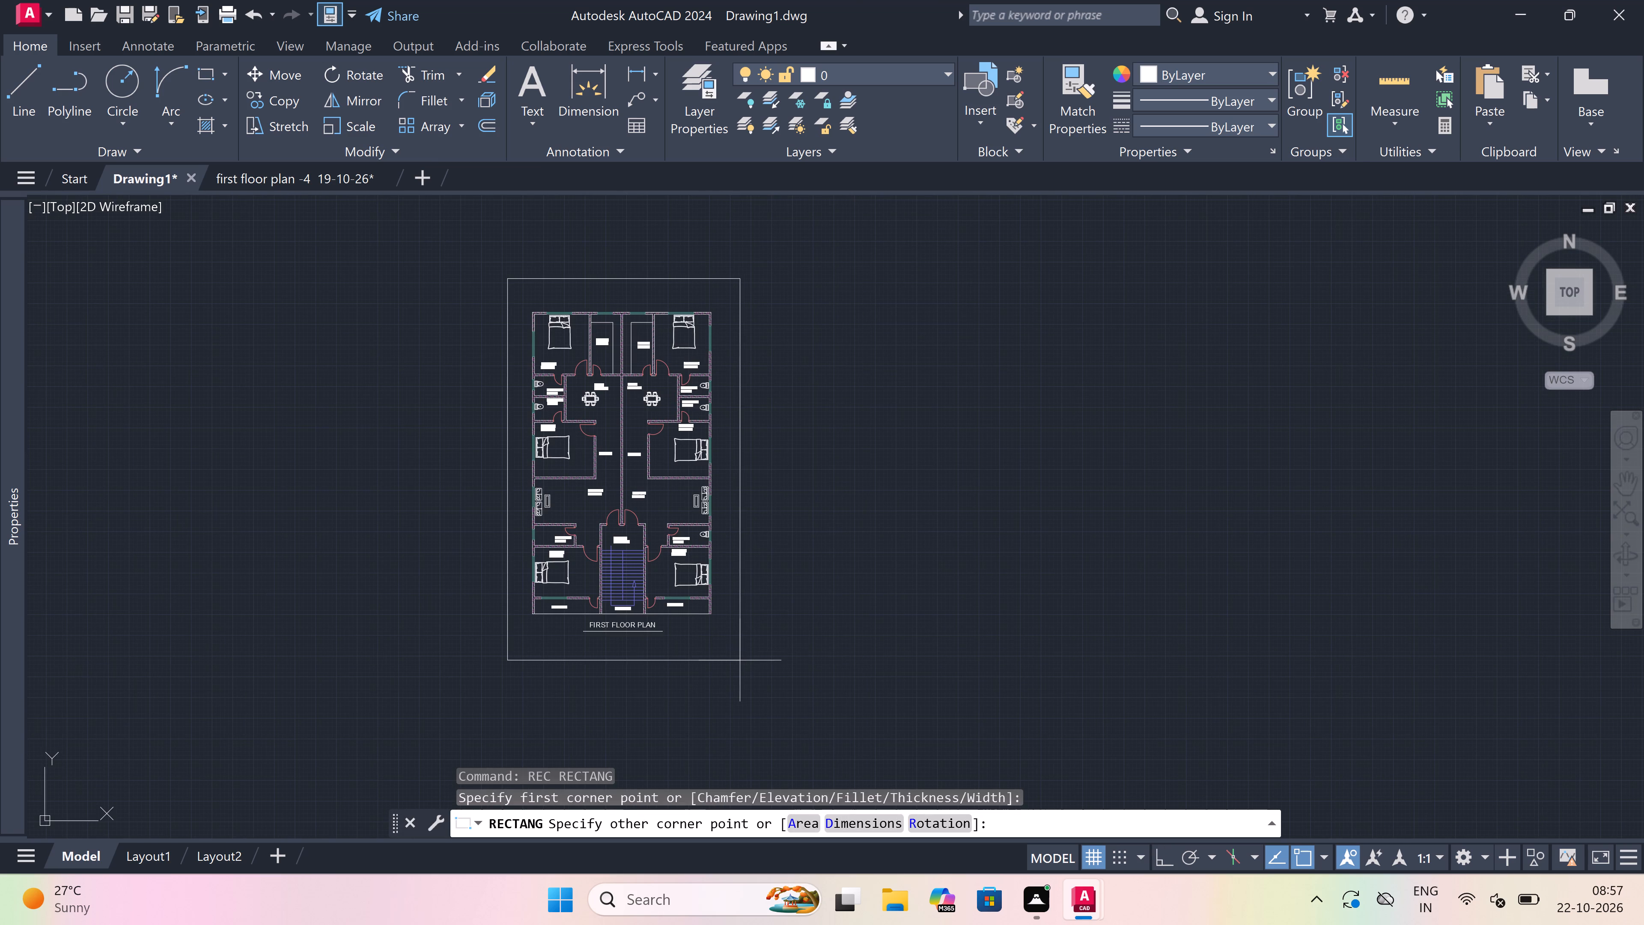
{"action": "double_click", "coordinate": [737, 656]}
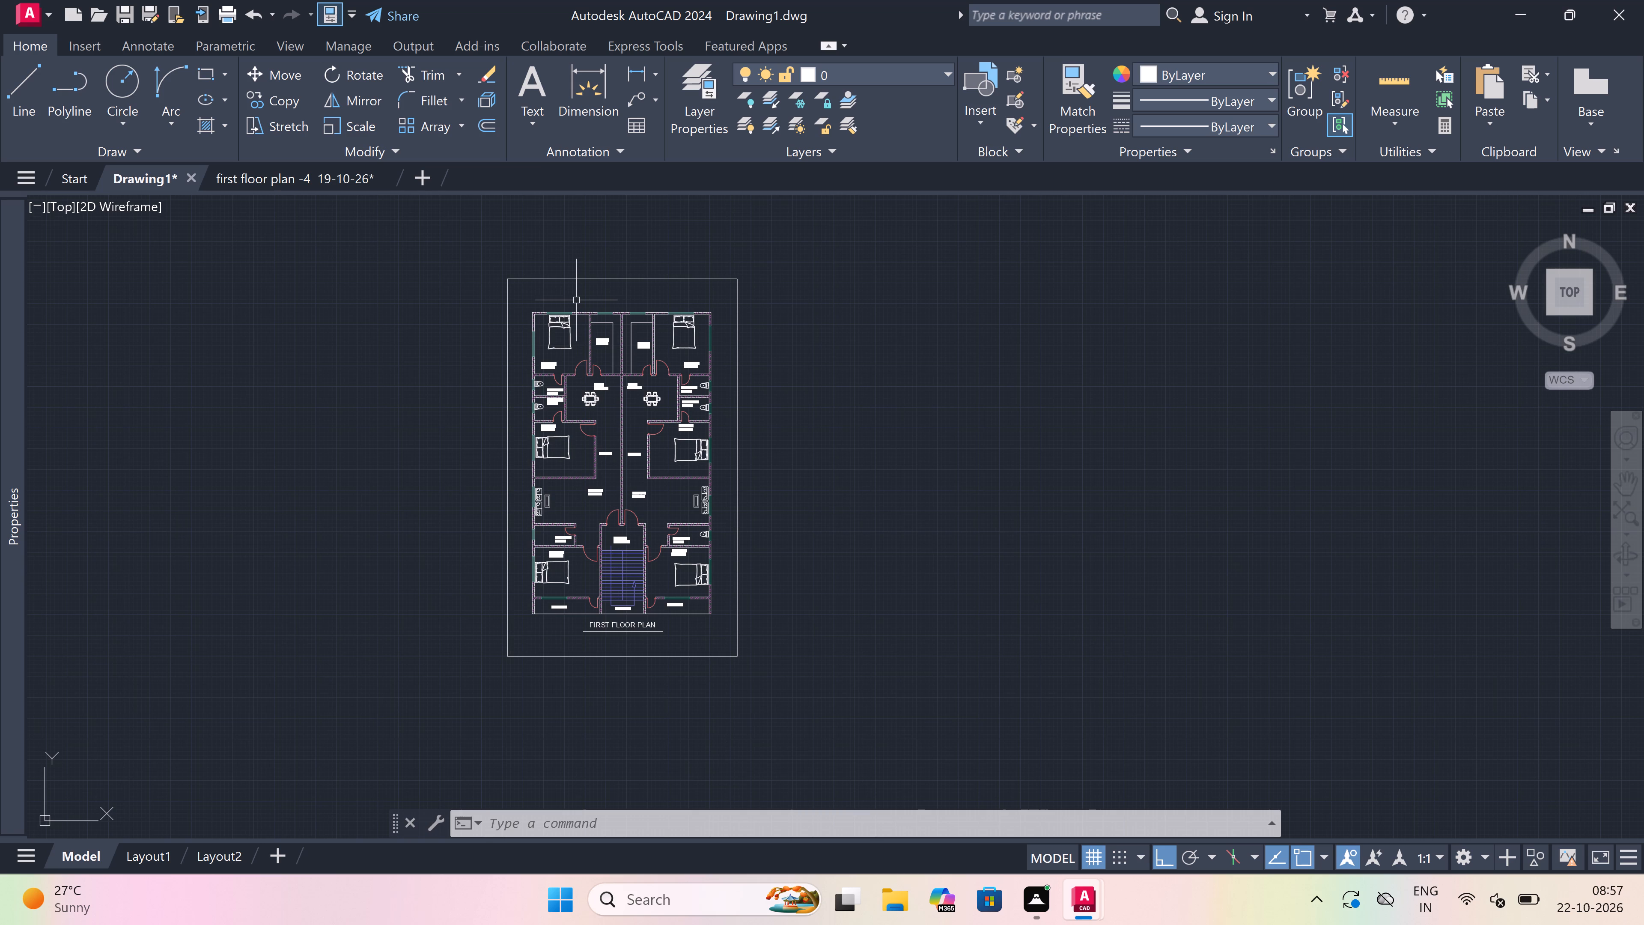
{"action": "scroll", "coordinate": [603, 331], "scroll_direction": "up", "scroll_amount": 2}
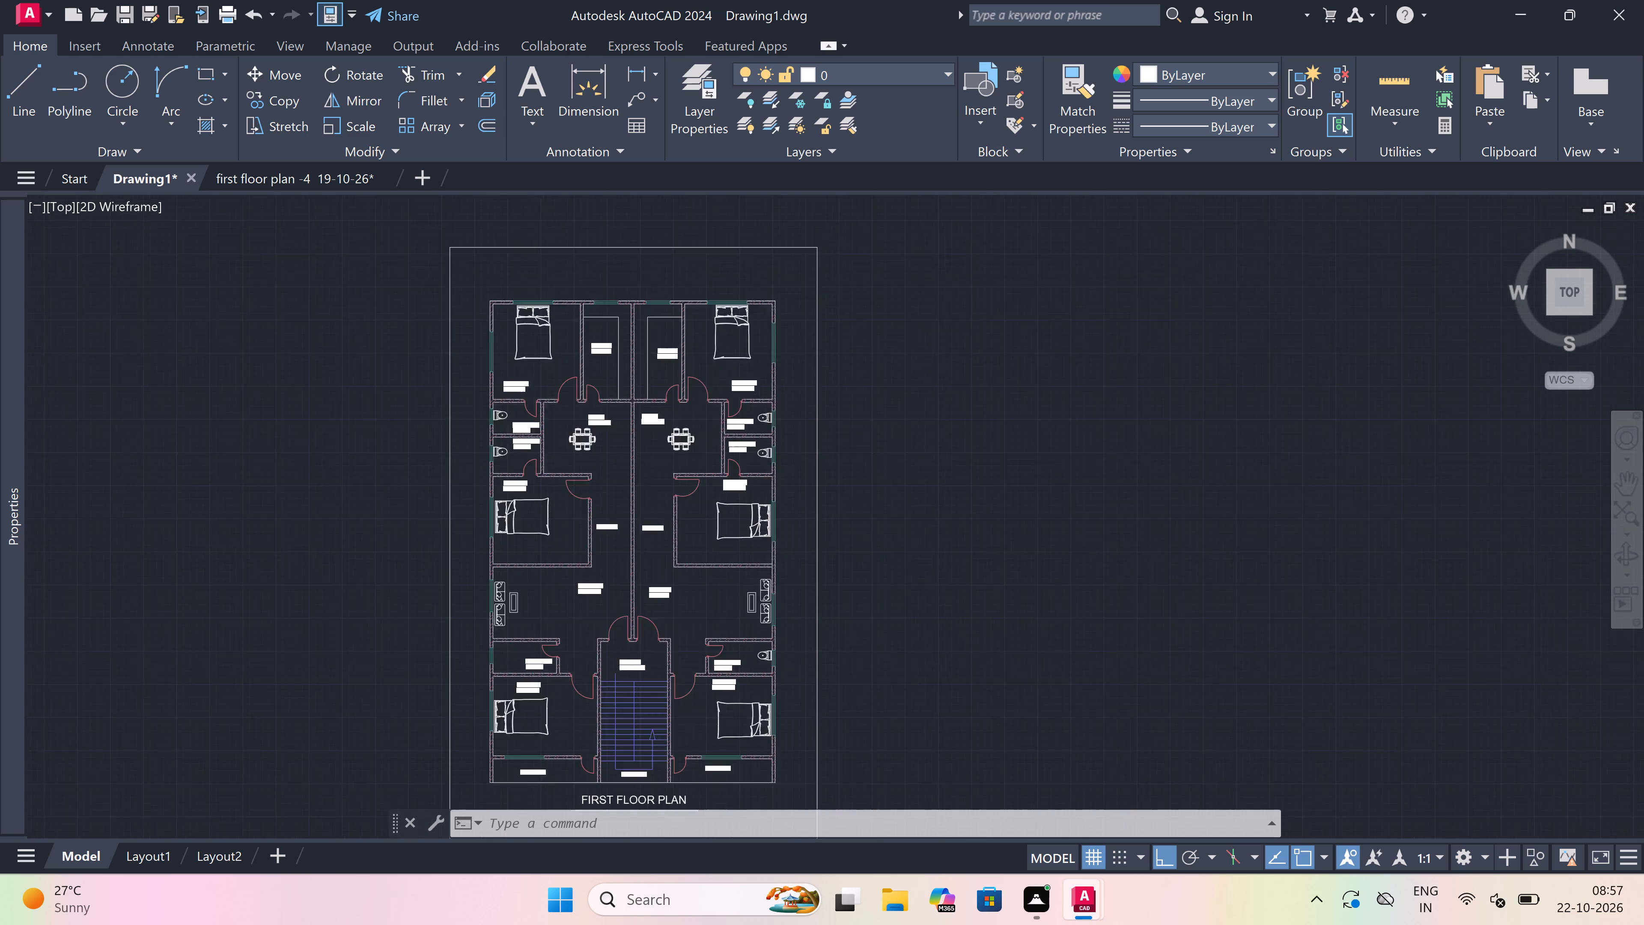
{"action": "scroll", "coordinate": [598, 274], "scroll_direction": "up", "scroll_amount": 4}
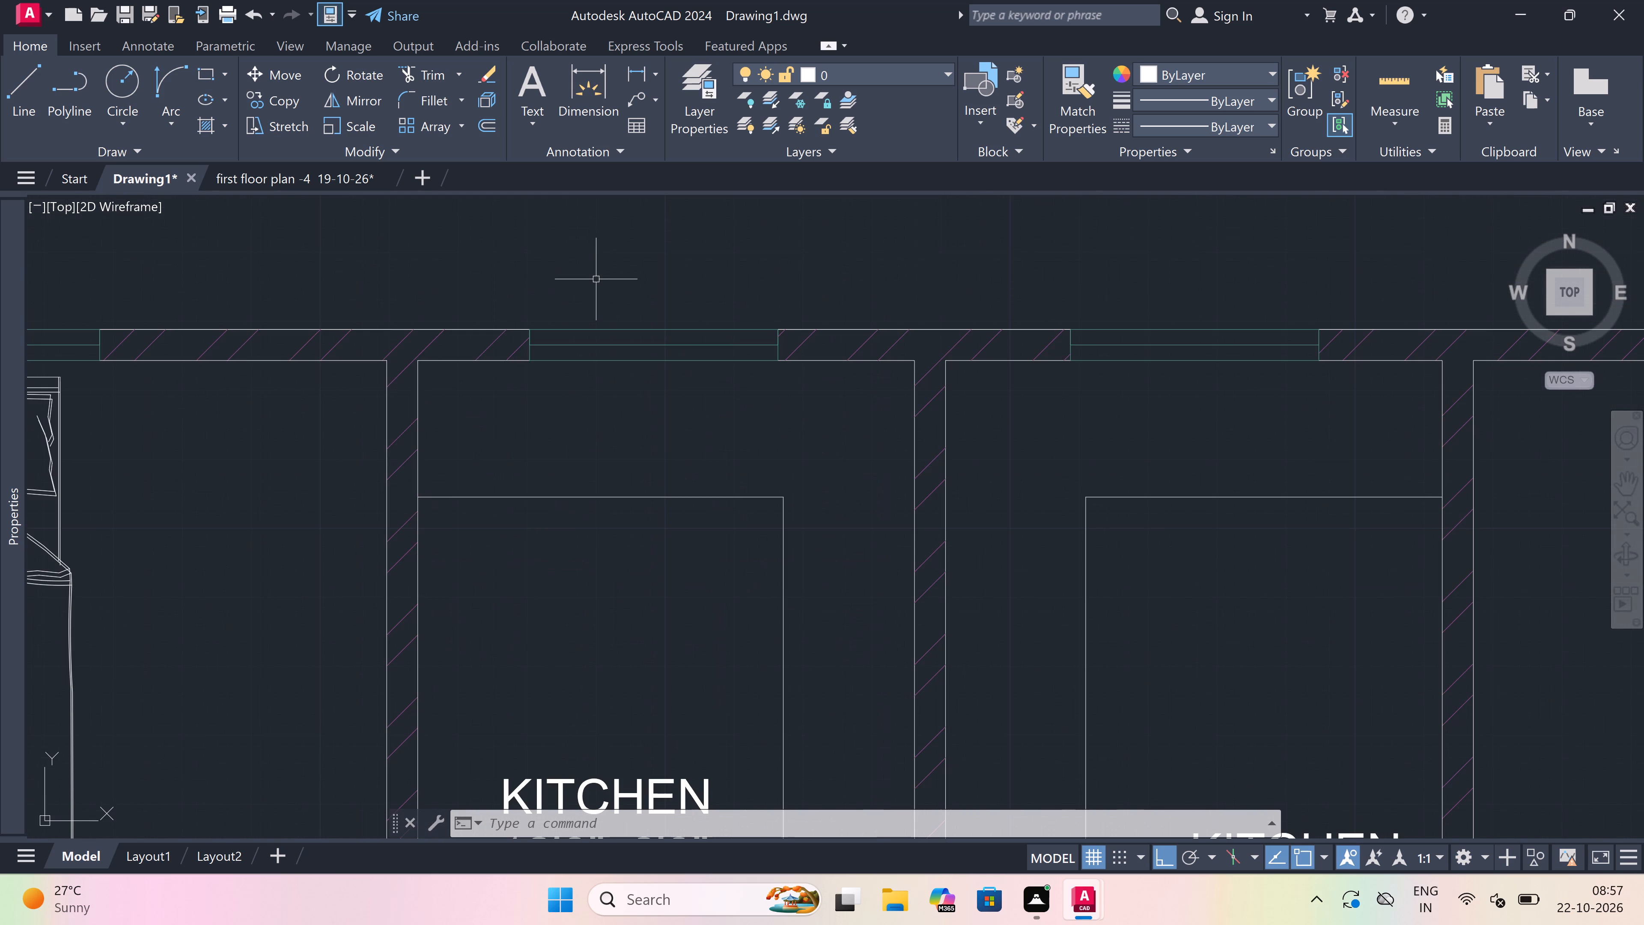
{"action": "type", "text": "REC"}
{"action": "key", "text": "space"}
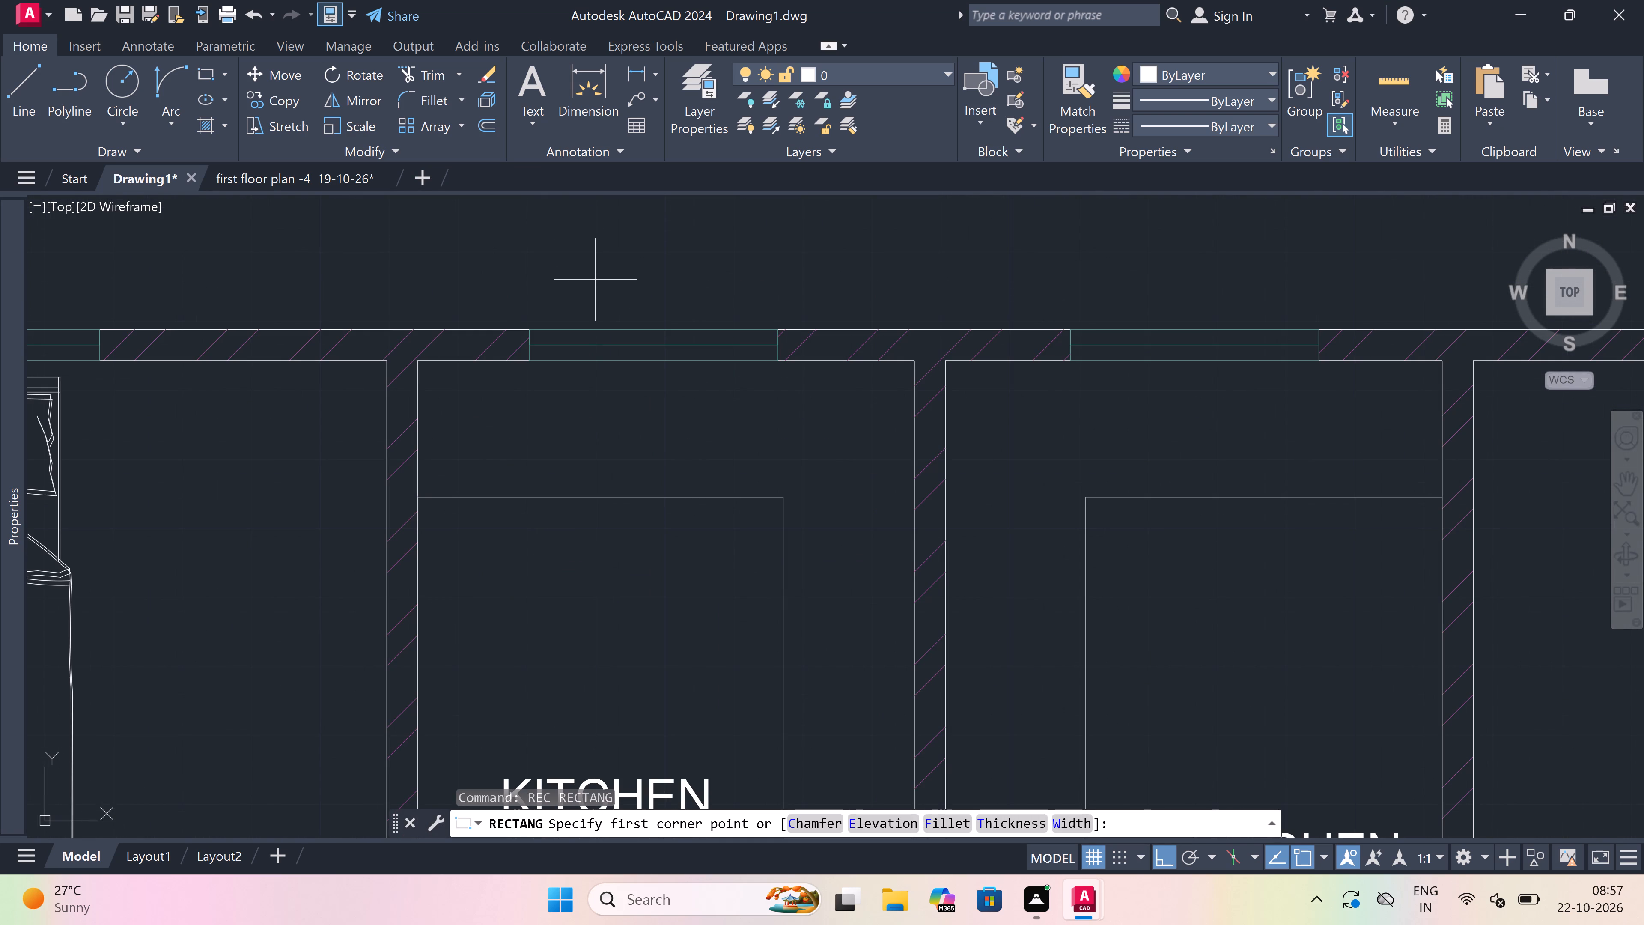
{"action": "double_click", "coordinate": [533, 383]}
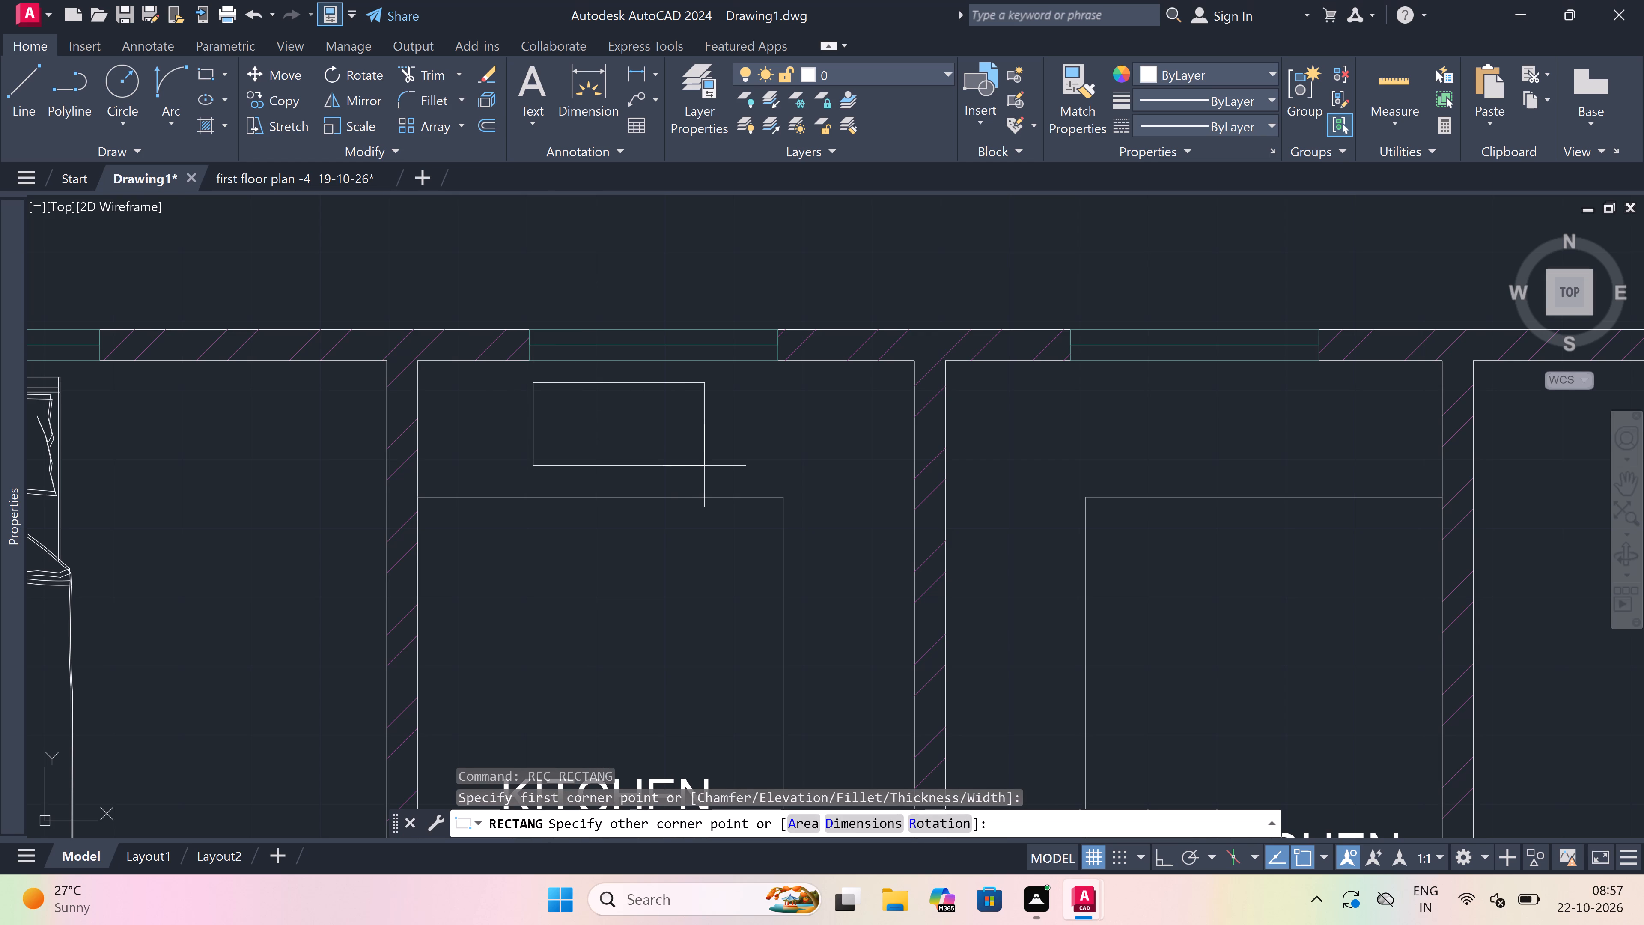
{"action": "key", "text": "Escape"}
Draw a wide rectangle for an appliance on the left kitchen's counter, just below the window.
{"action": "key", "text": "space"}
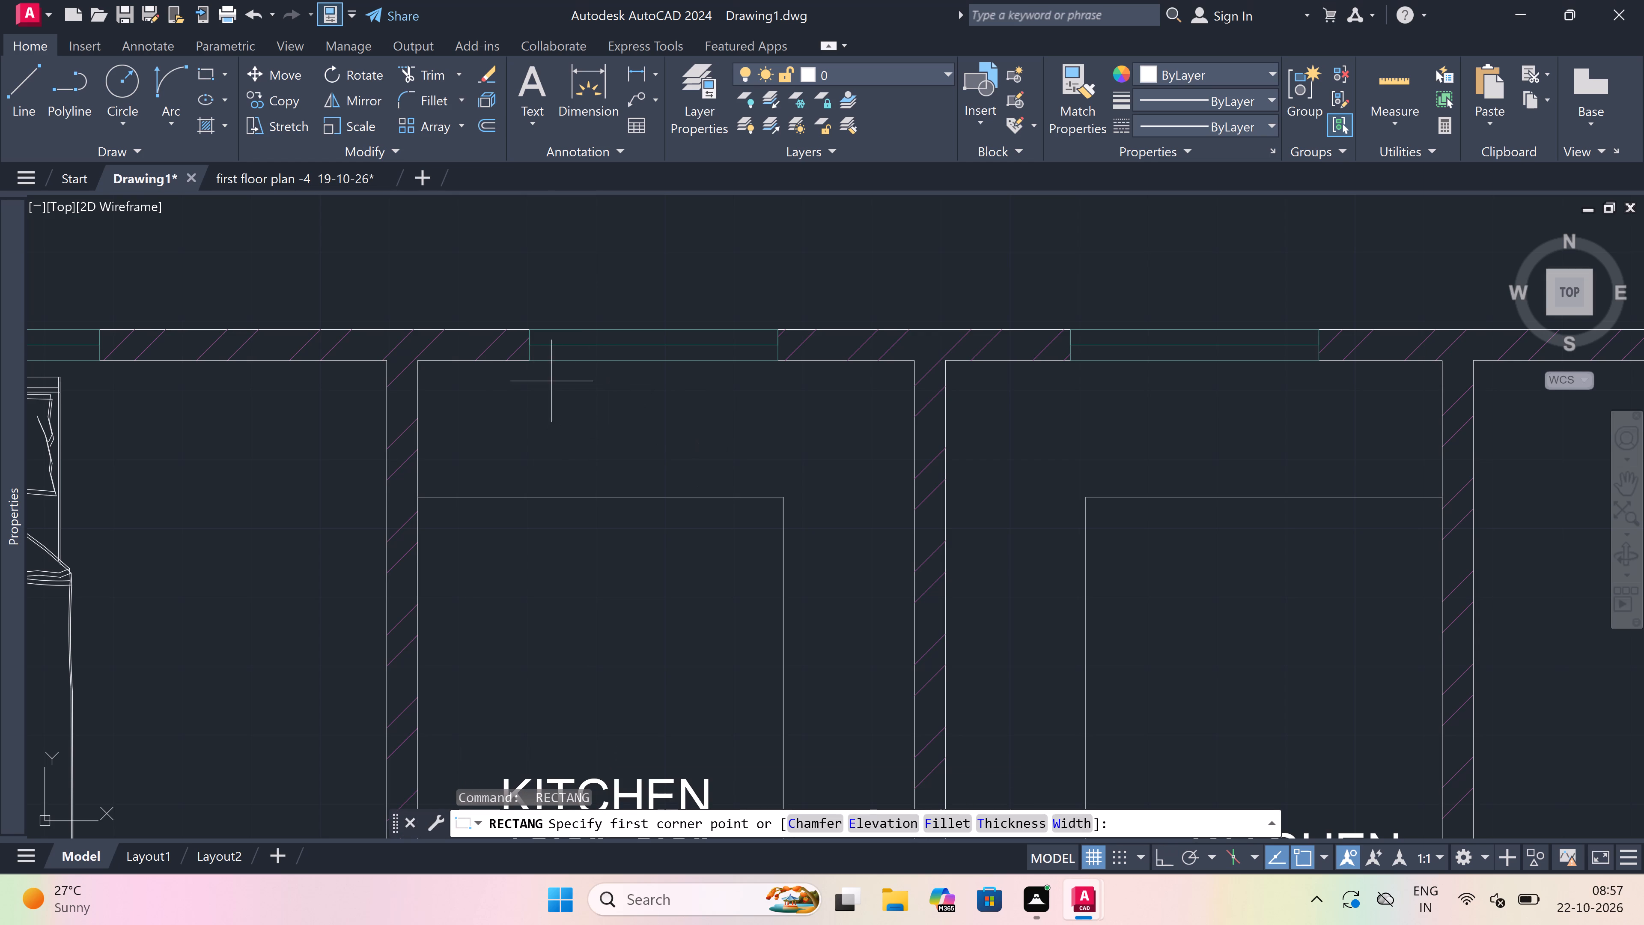
{"action": "left_click", "coordinate": [536, 376]}
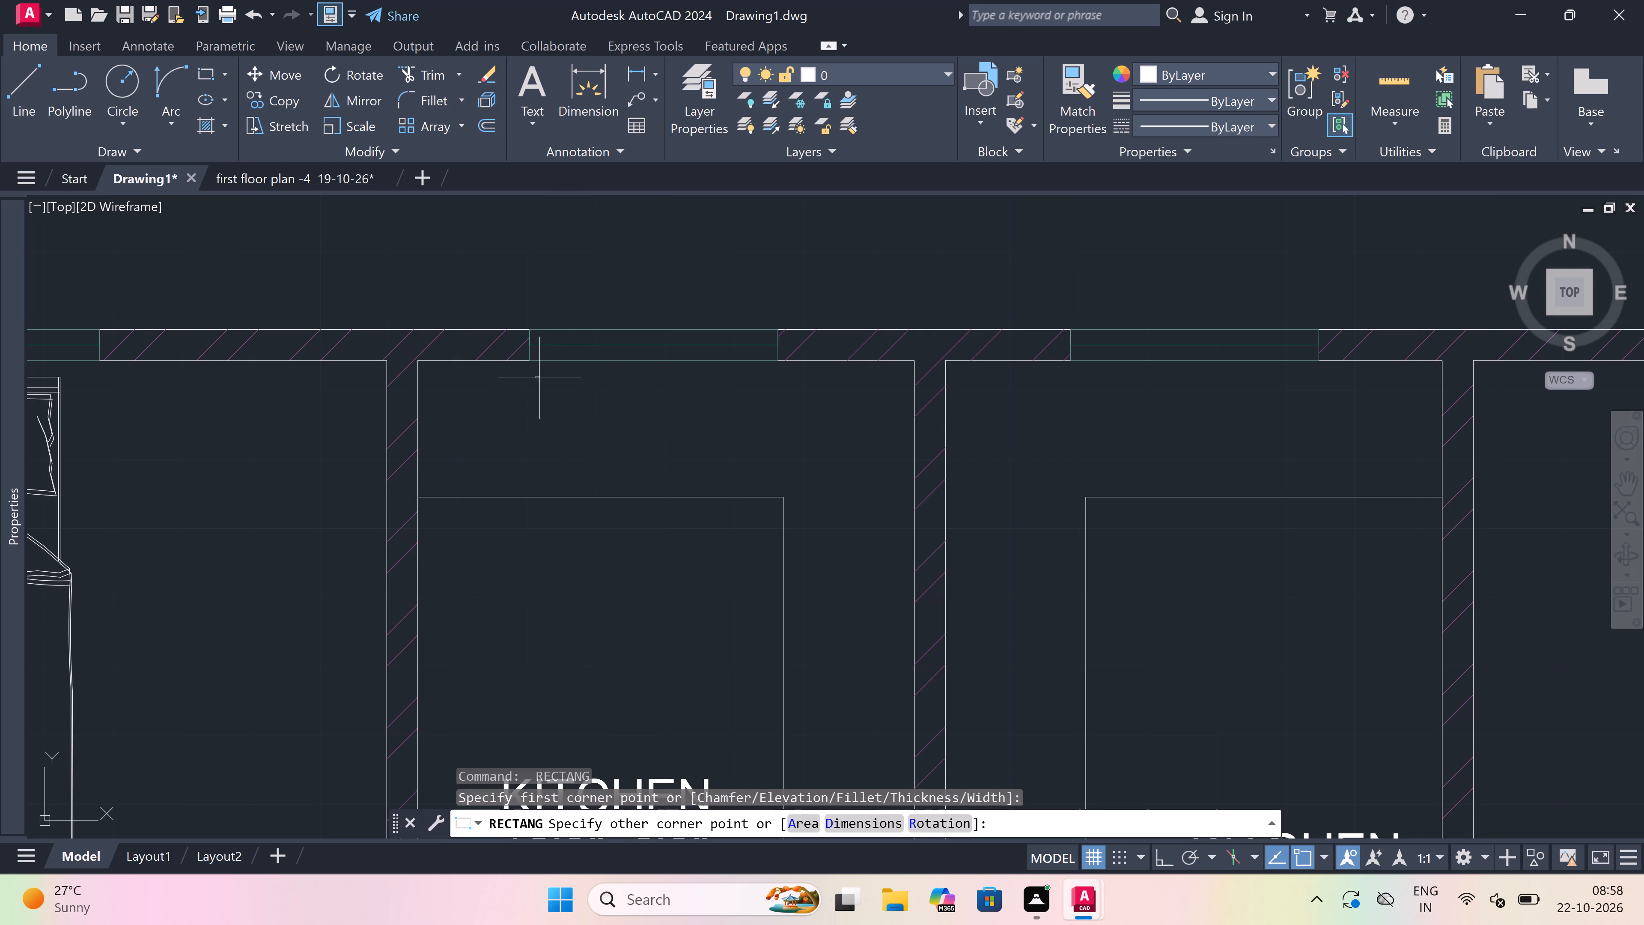
{"action": "left_click", "coordinate": [699, 466]}
Draw a small narrow rectangle against the counter rectangle's lower edge, near its left end.
{"action": "scroll", "coordinate": [556, 472], "scroll_direction": "up", "scroll_amount": 1}
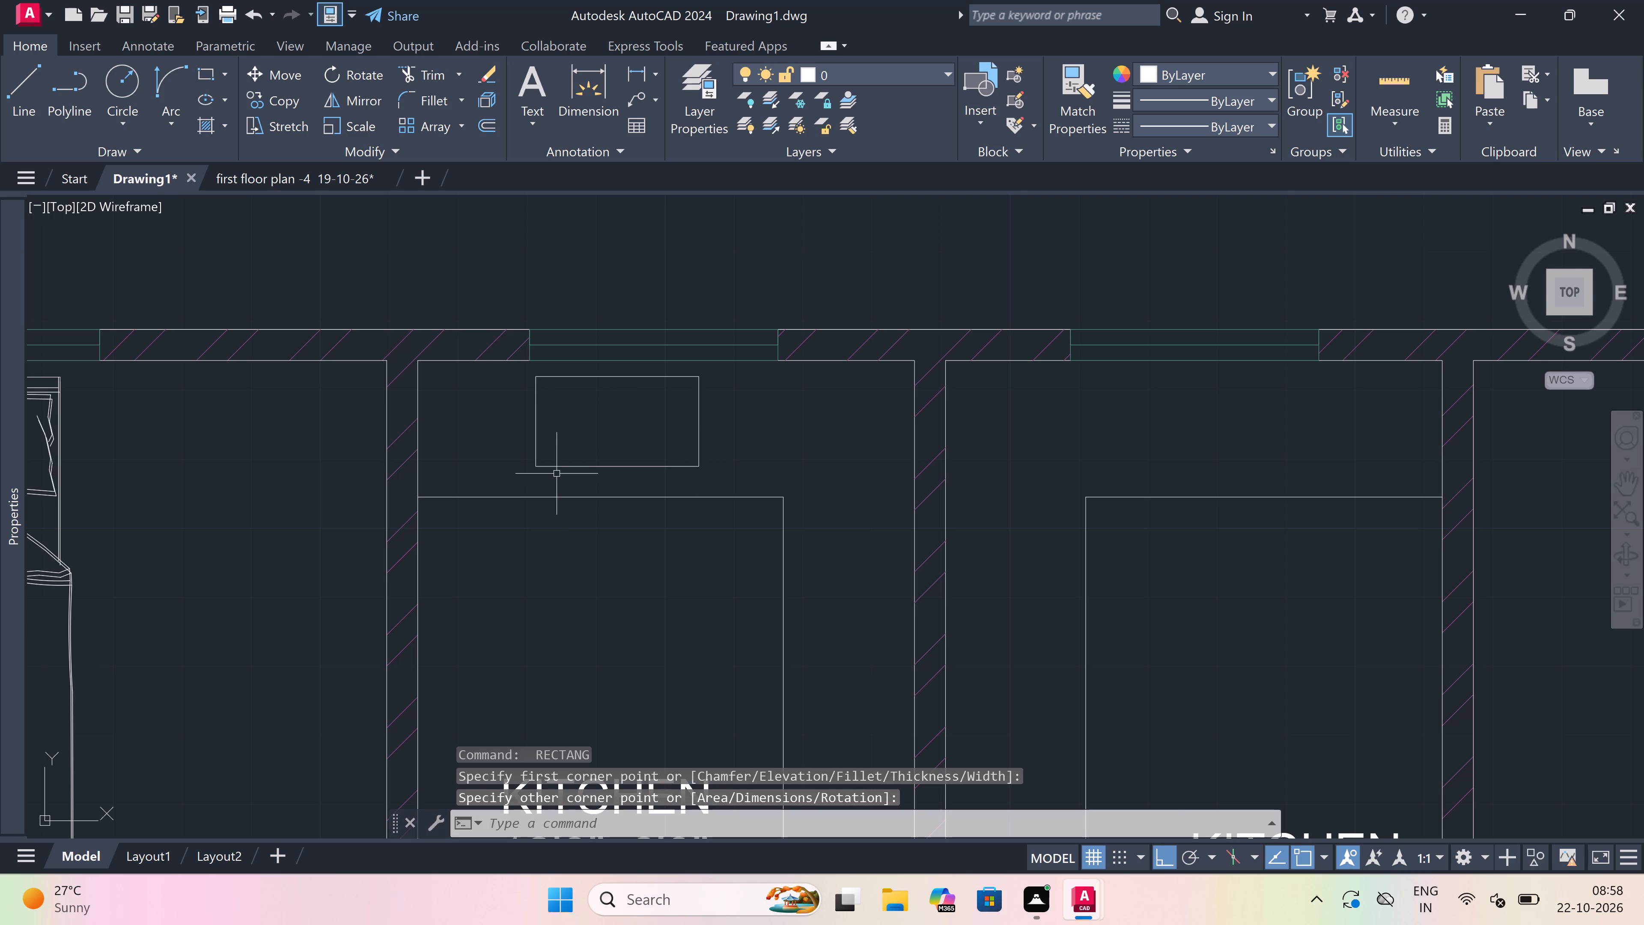
{"action": "key", "text": "space"}
{"action": "double_click", "coordinate": [556, 466]}
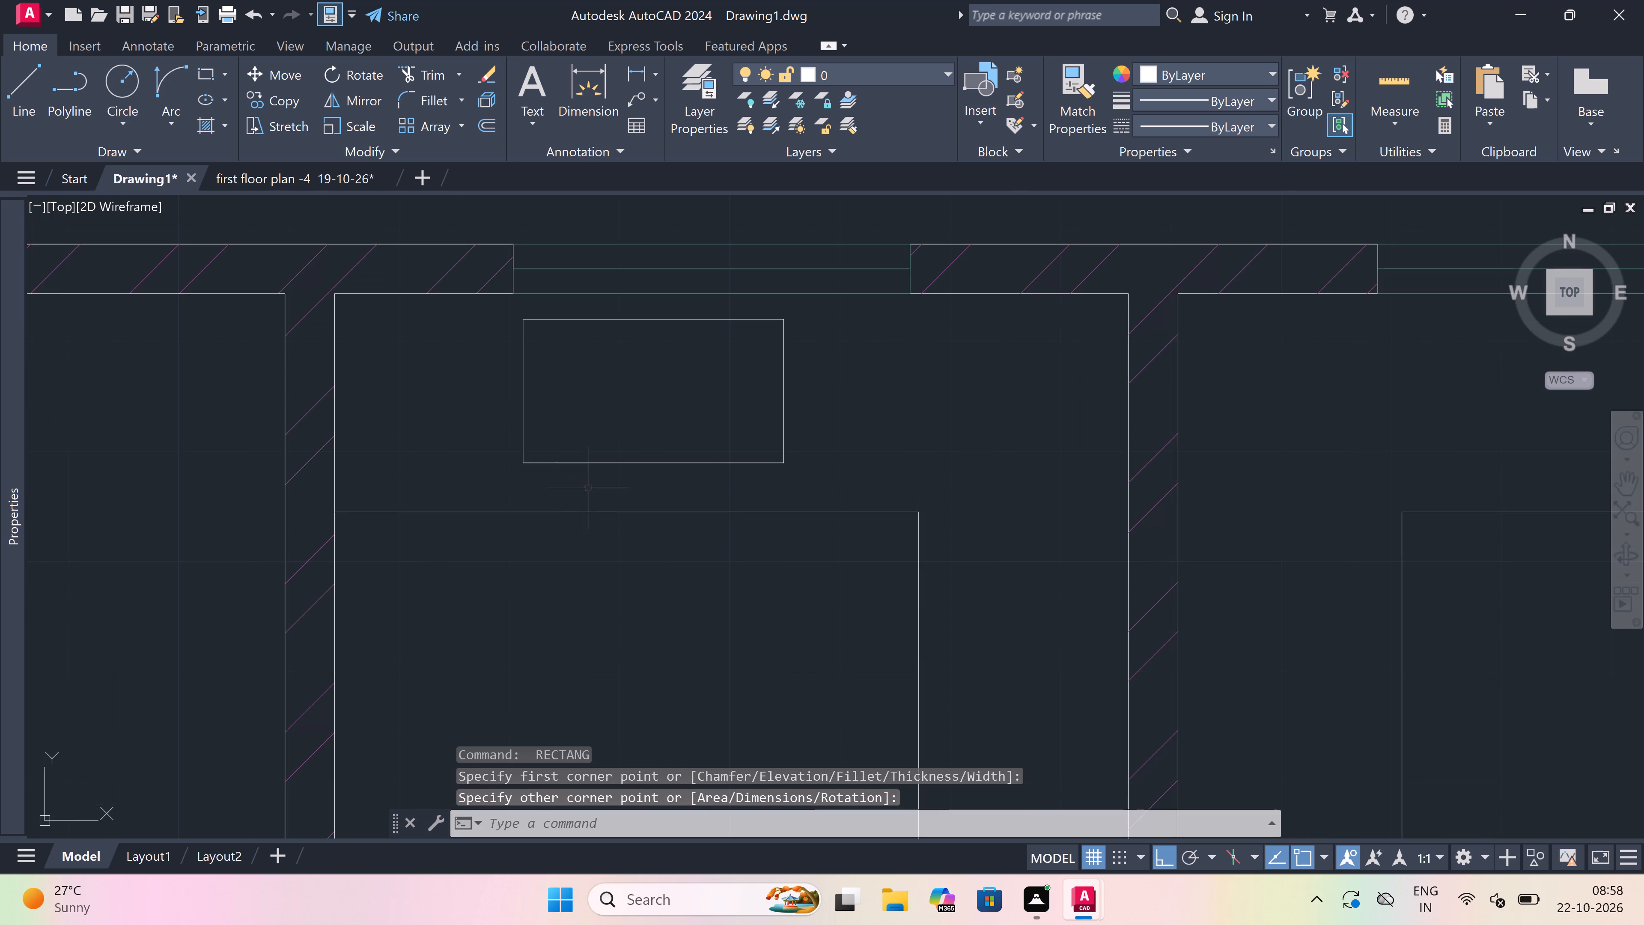
{"action": "key", "text": "space"}
{"action": "left_click", "coordinate": [551, 457]}
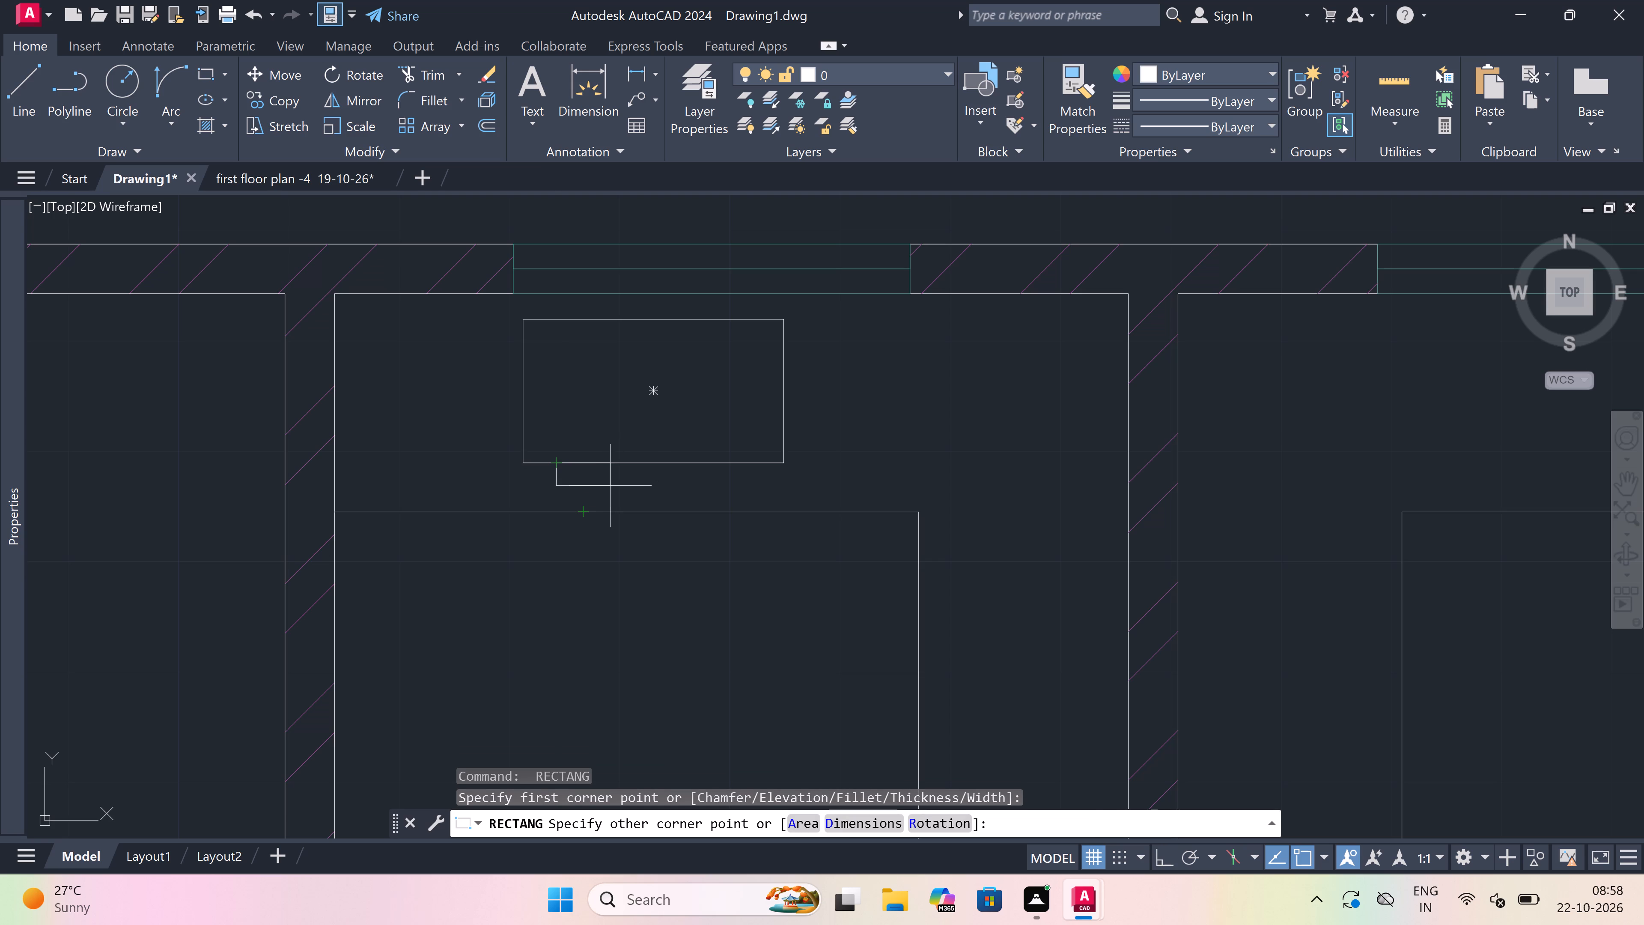
{"action": "left_click", "coordinate": [607, 481]}
Copy the small narrow rectangle horizontally along the appliance rectangle's lower edge to near its right end.
{"action": "left_click", "coordinate": [599, 484]}
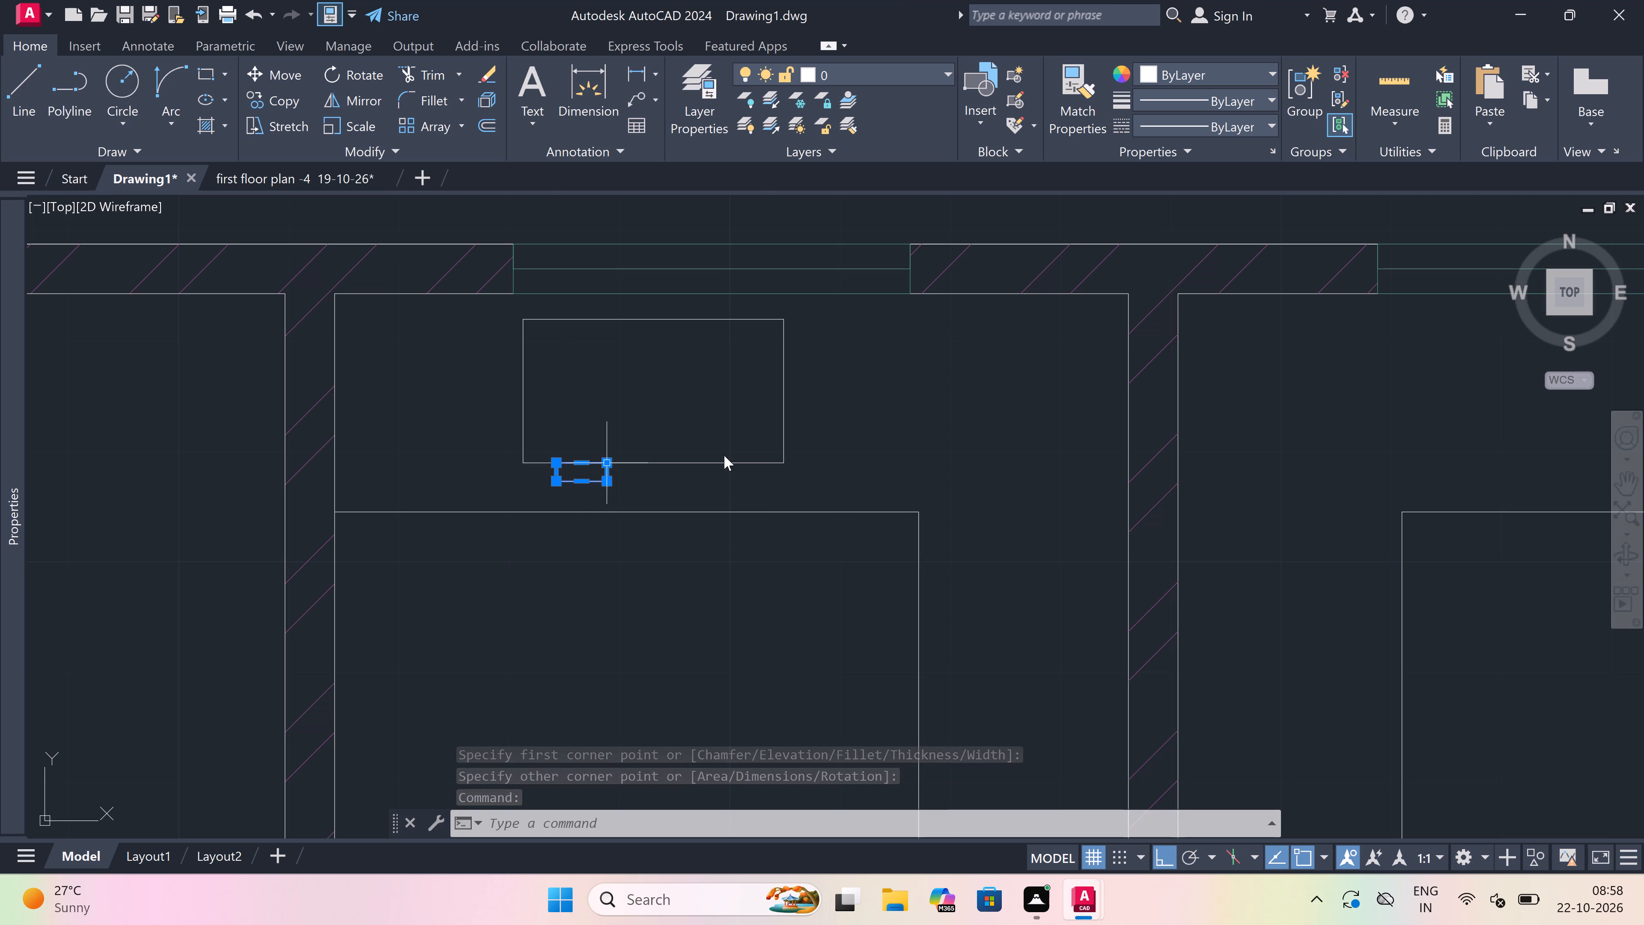
{"action": "left_click", "coordinate": [276, 101]}
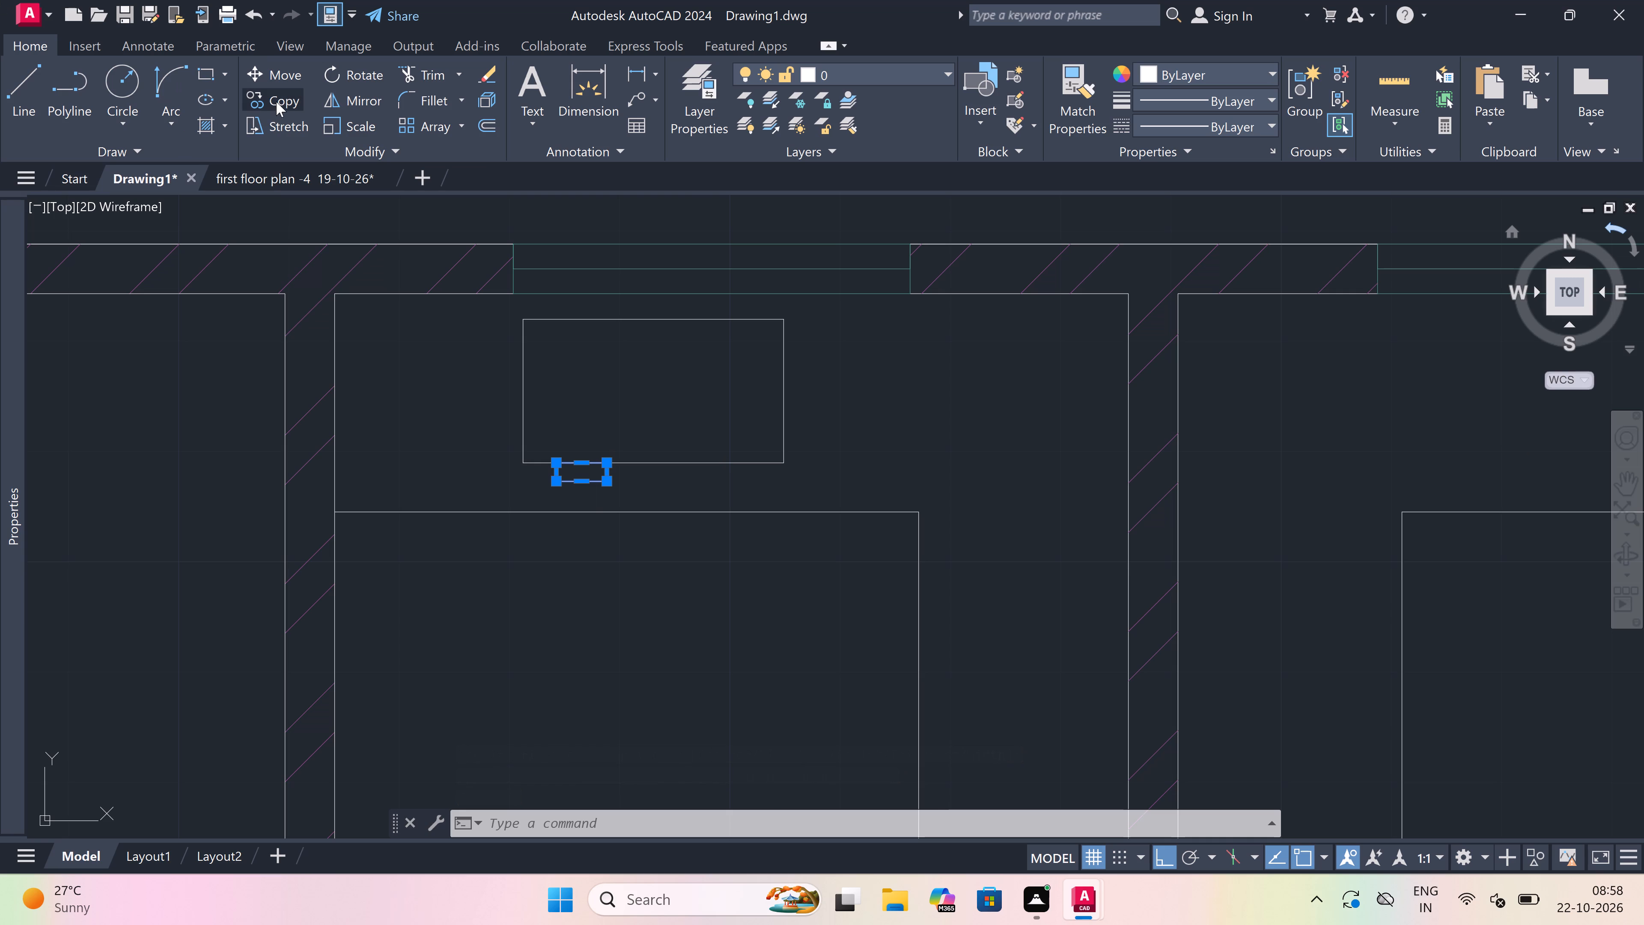
{"action": "left_click", "coordinate": [605, 462]}
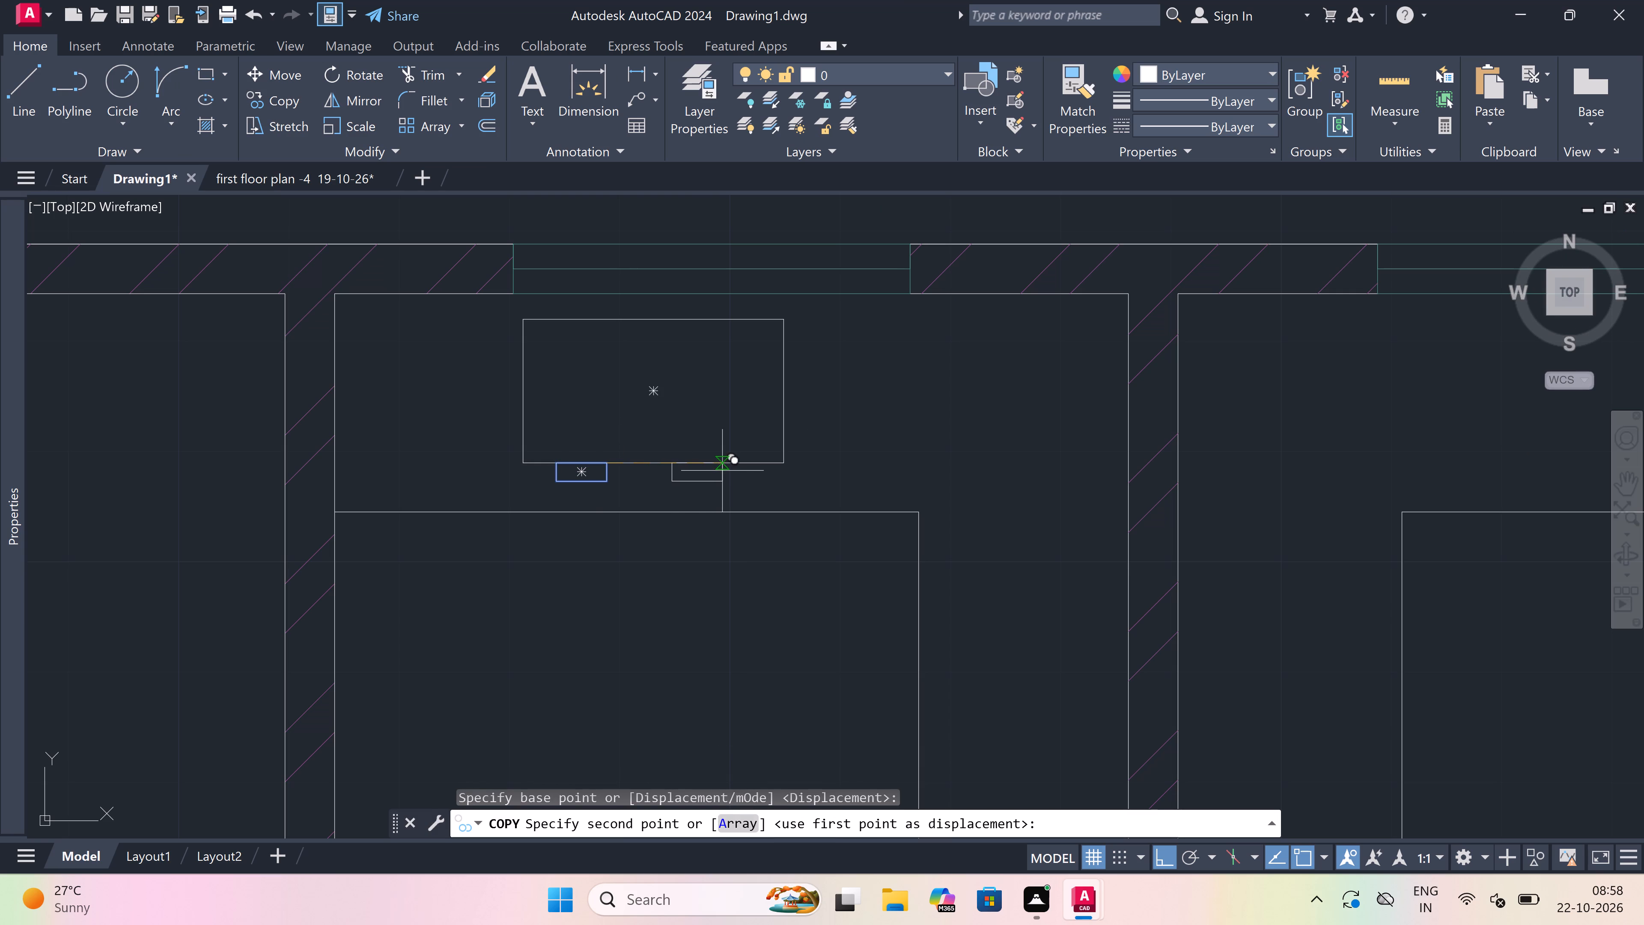
{"action": "left_click", "coordinate": [754, 465]}
{"action": "key", "text": "Escape"}
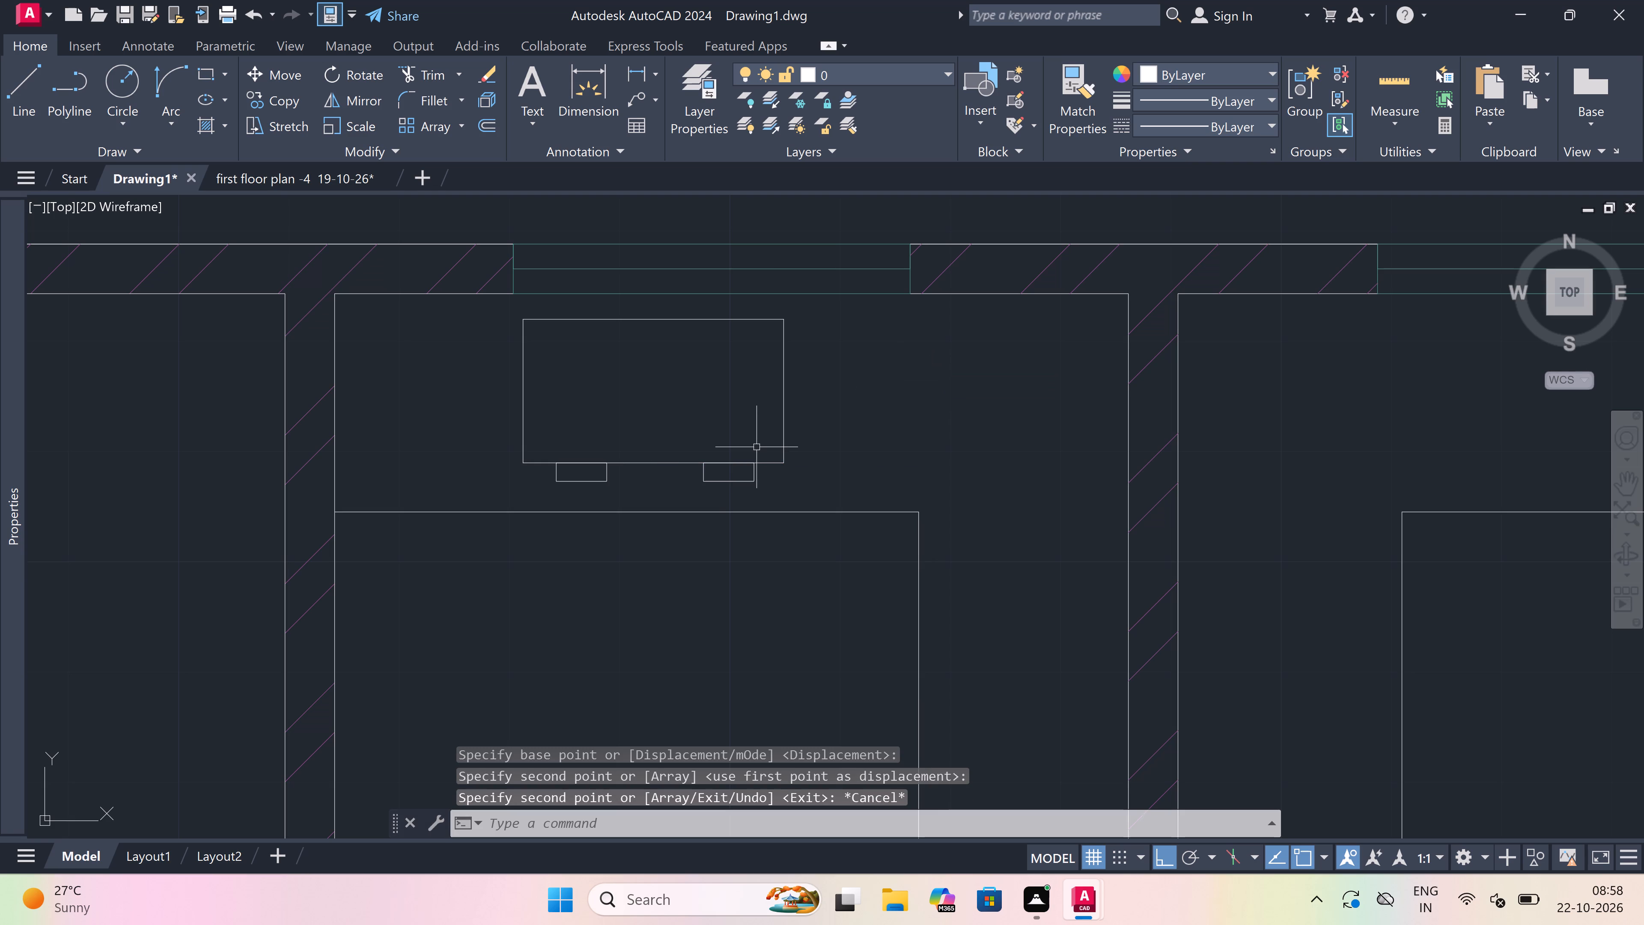
Draw a small burner circle inside the appliance rectangle, near its upper-left corner.
{"action": "key", "text": "c"}
{"action": "key", "text": "space"}
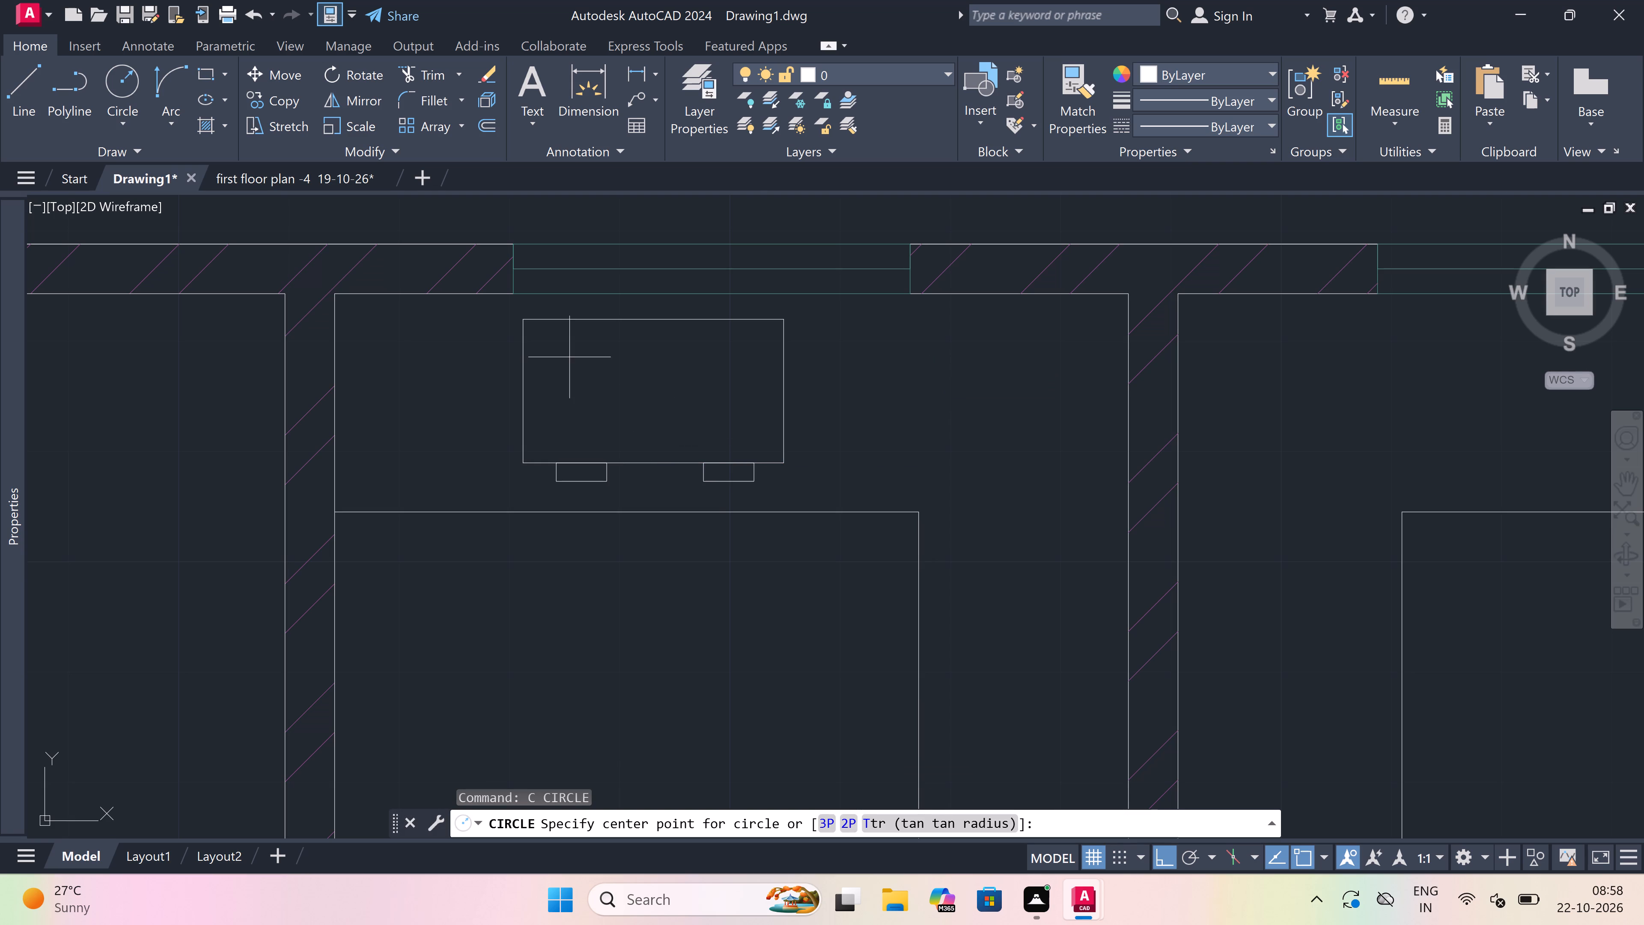
{"action": "scroll", "coordinate": [578, 358], "scroll_direction": "up", "scroll_amount": 2}
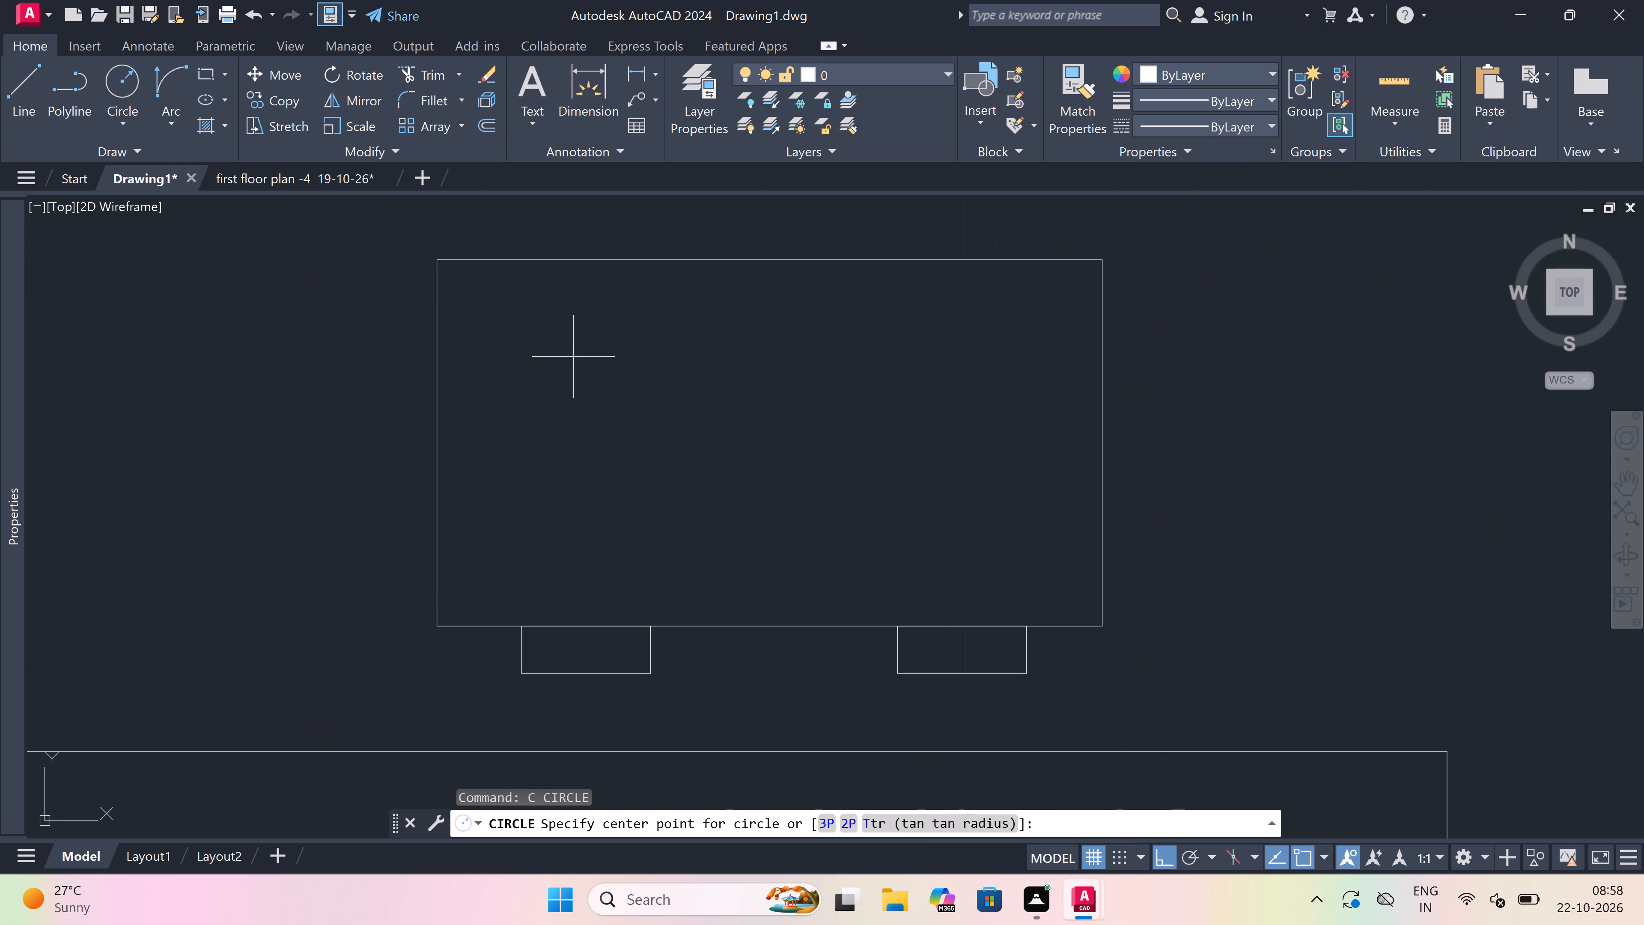
{"action": "left_click", "coordinate": [595, 347]}
{"action": "left_click", "coordinate": [586, 381]}
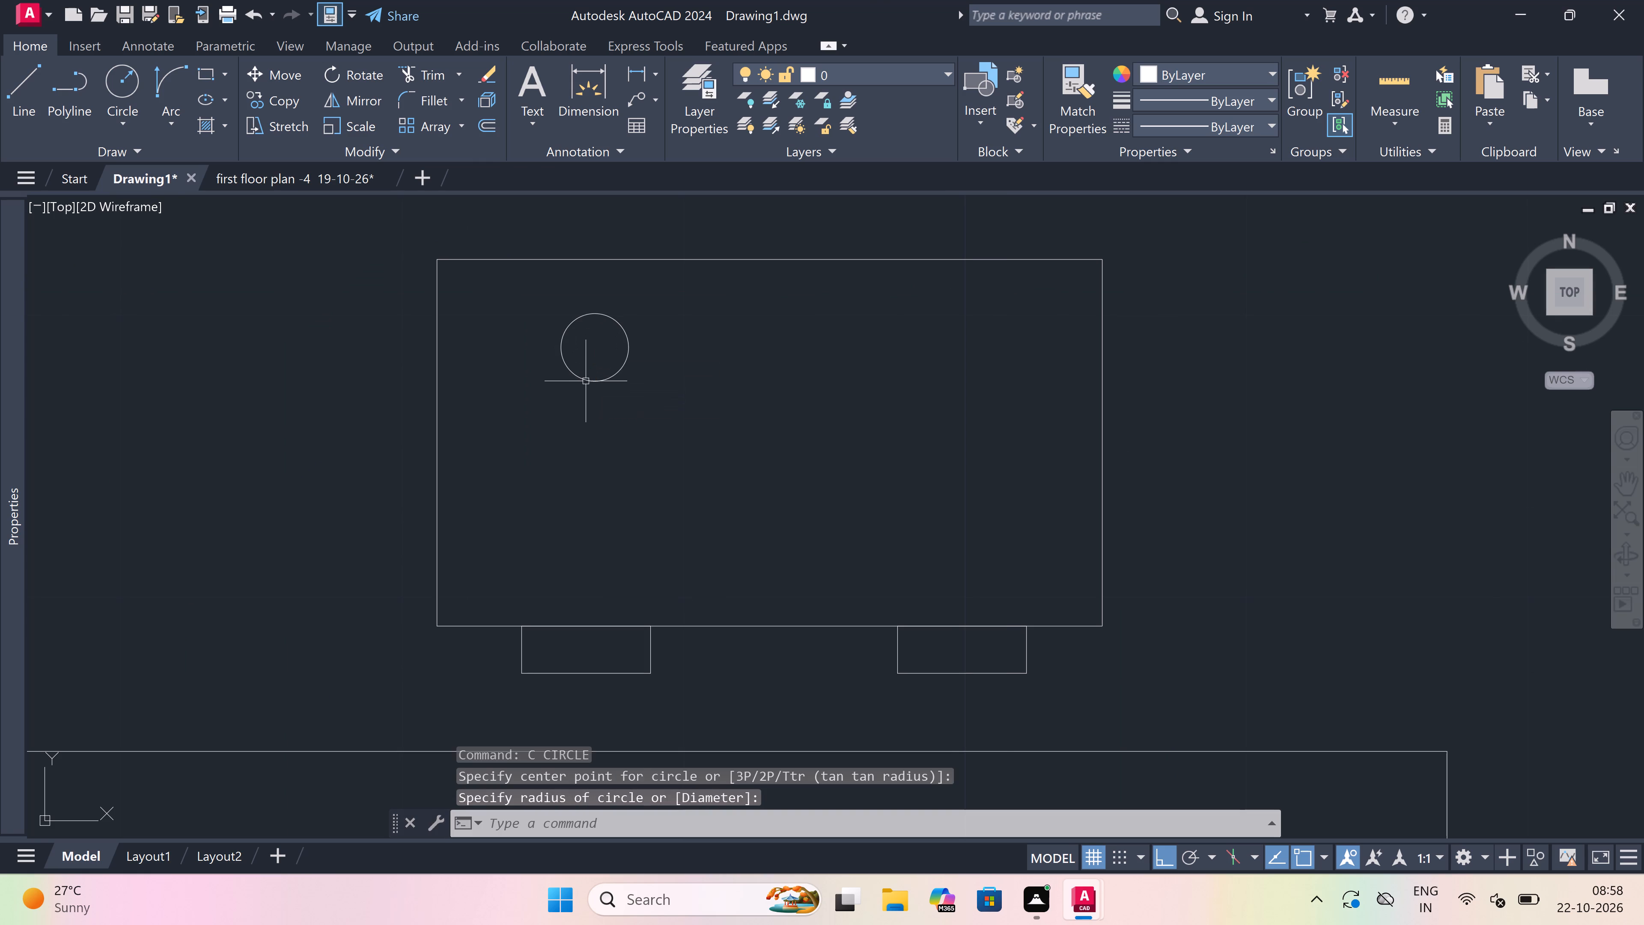
Copy the burner circle horizontally to the appliance rectangle's upper-right area.
{"action": "left_click", "coordinate": [587, 377]}
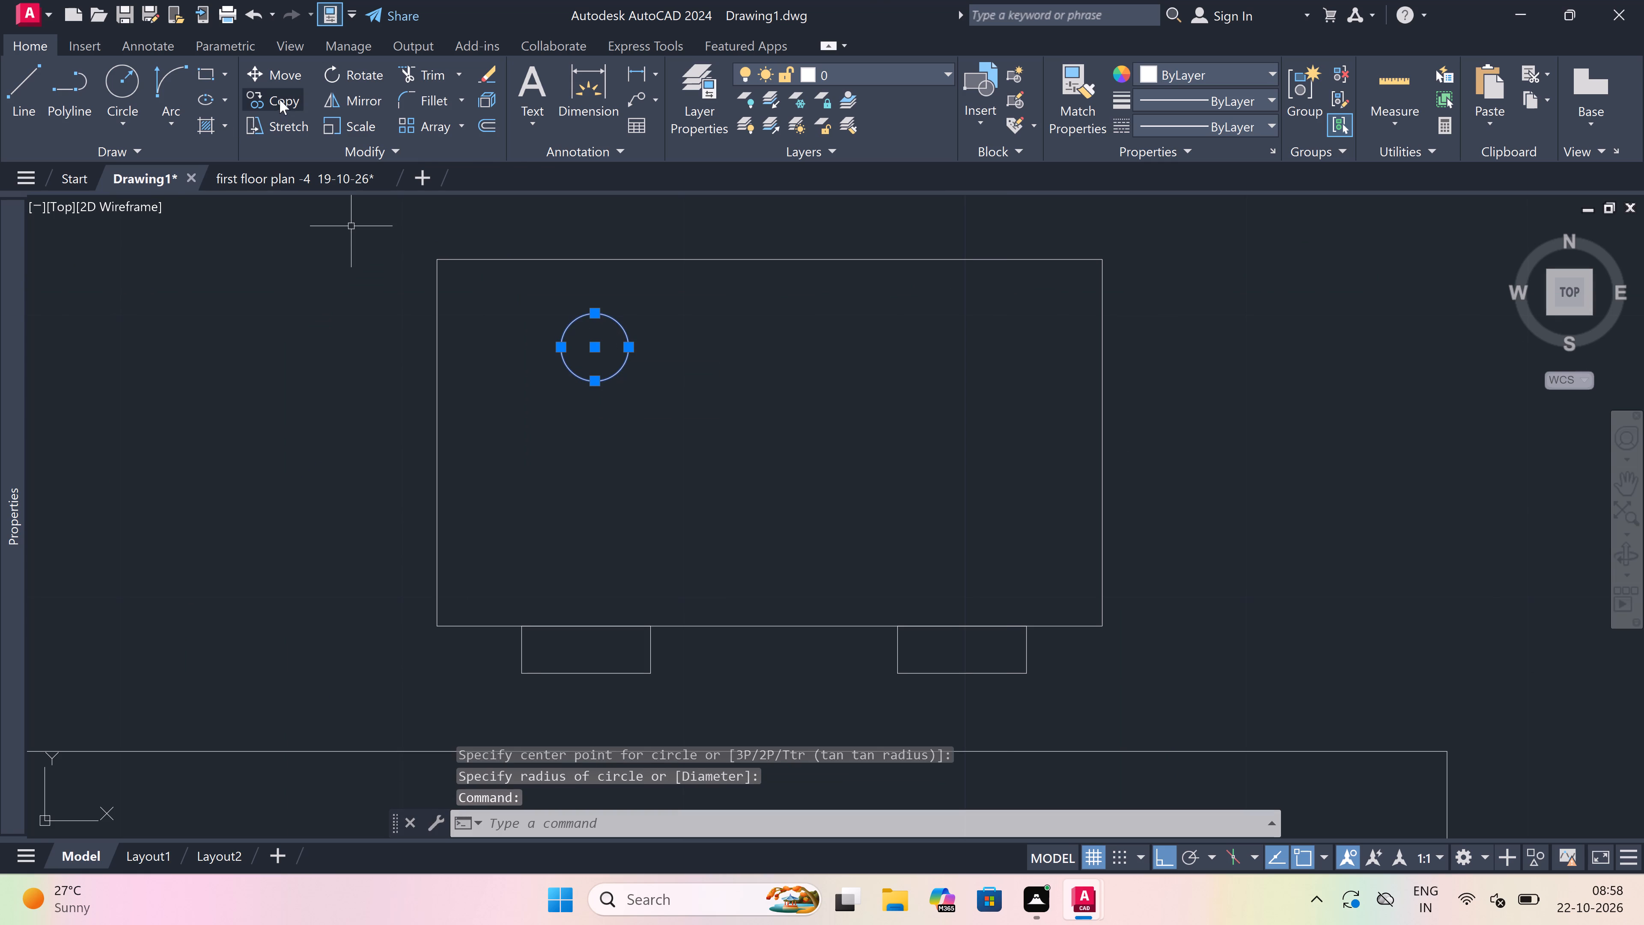
{"action": "left_click", "coordinate": [280, 99]}
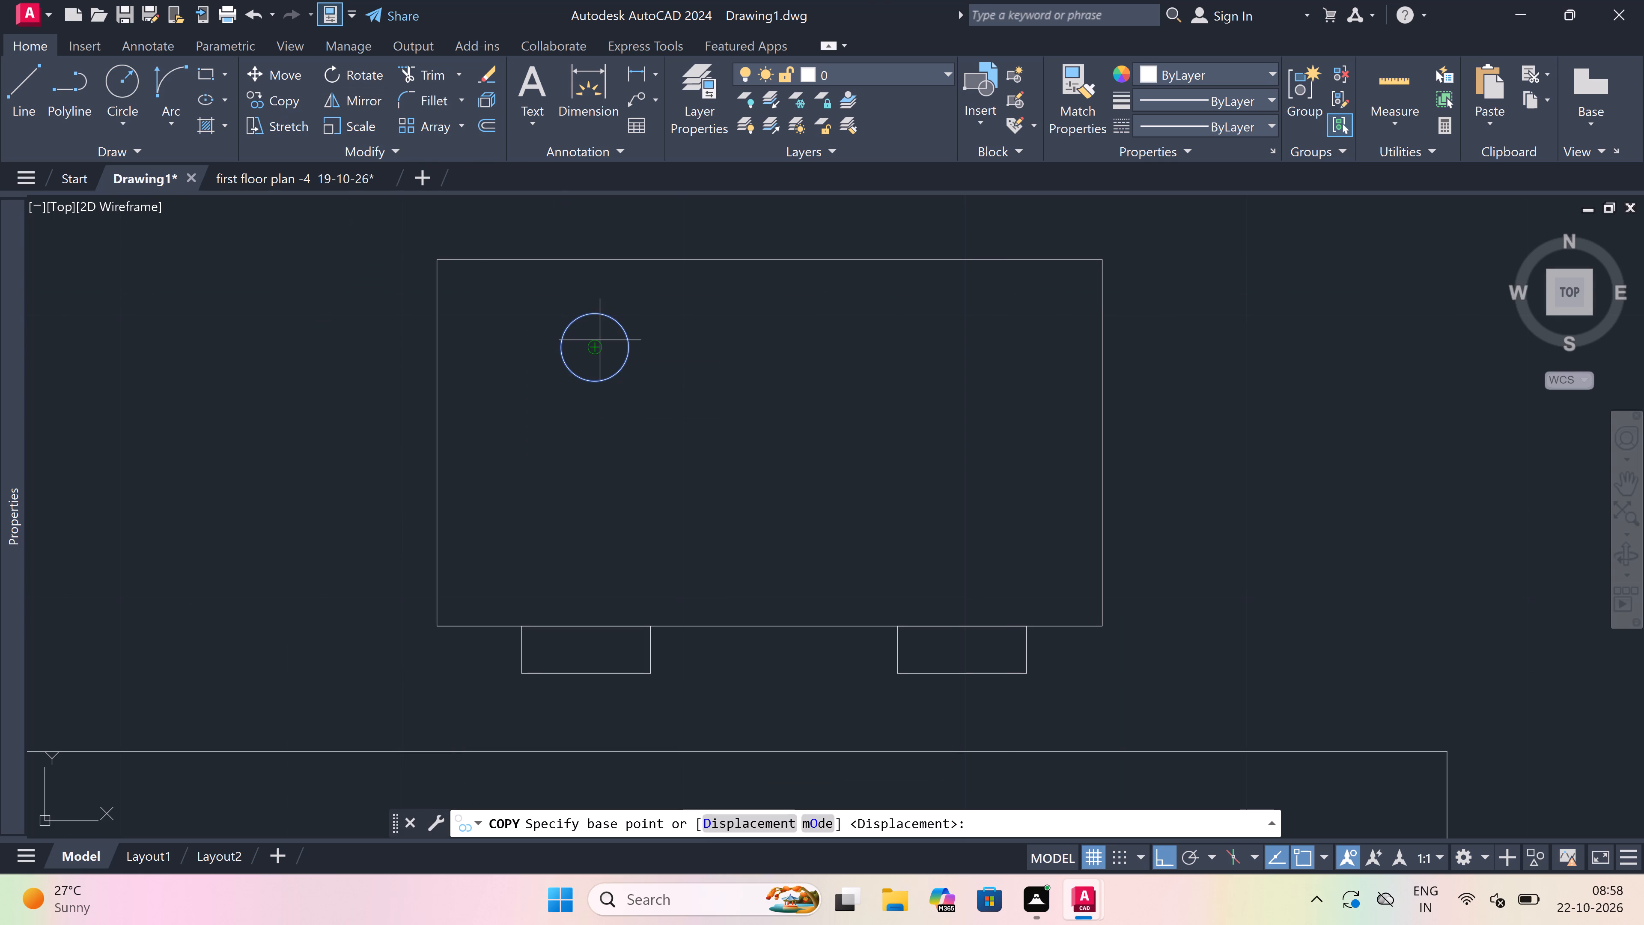
{"action": "double_click", "coordinate": [599, 343]}
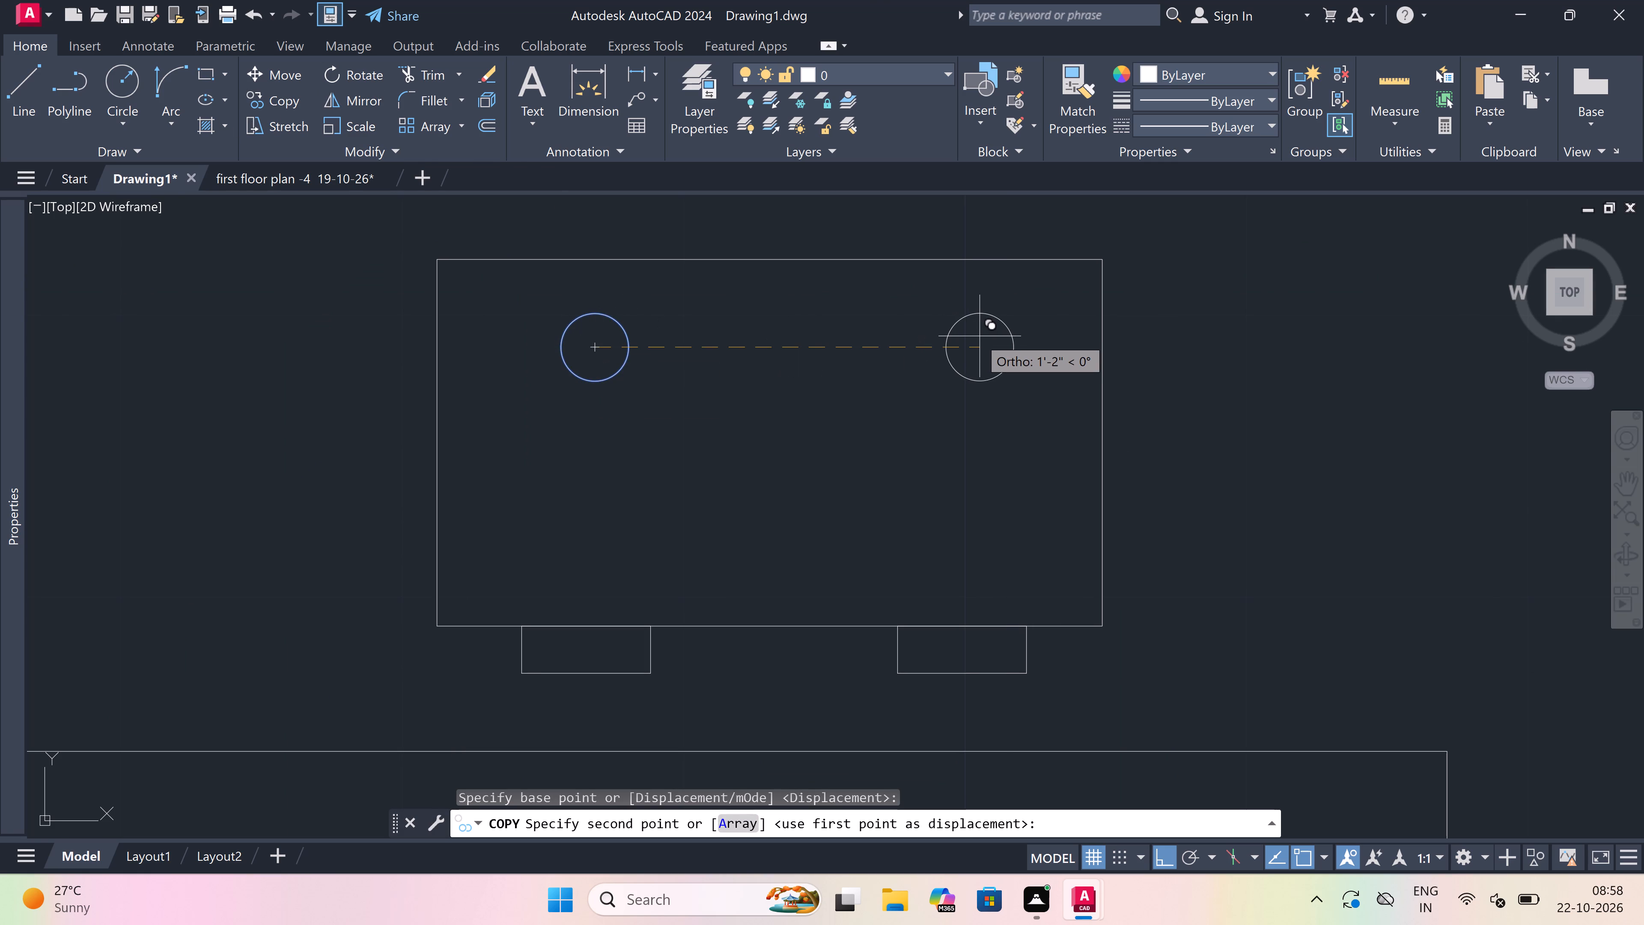
{"action": "left_click", "coordinate": [952, 338]}
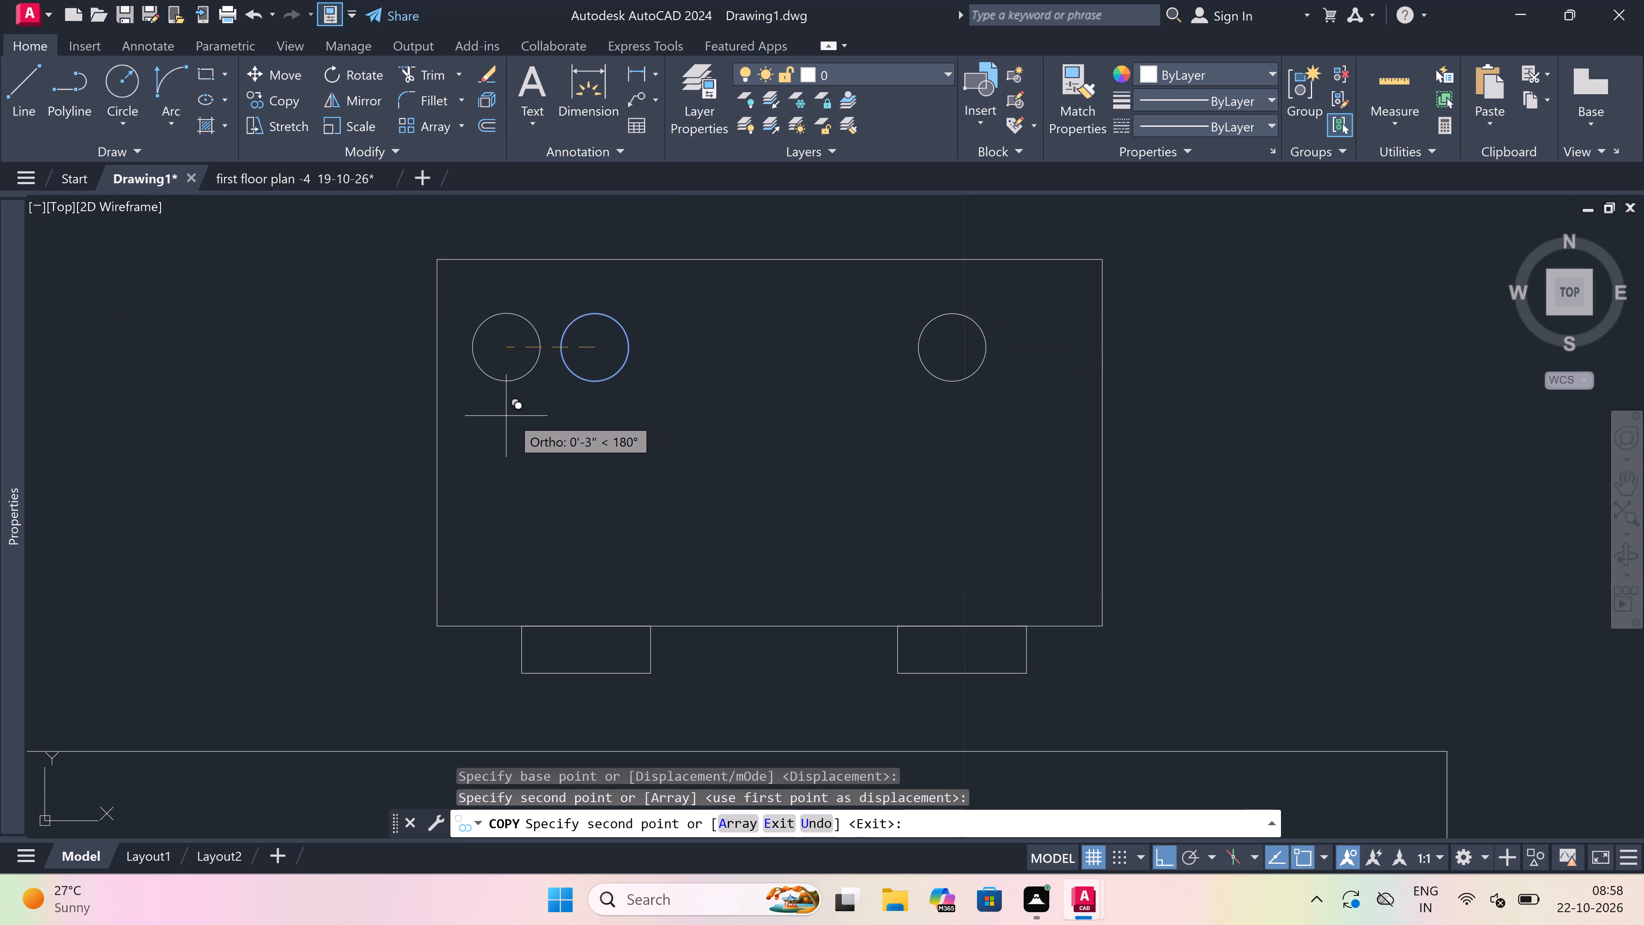
{"action": "key", "text": "Escape"}
Copy both upper burner circles straight down to form a second row near the appliance's lower edge.
{"action": "left_click_drag", "start_coordinate": [1006, 304], "coordinate": [986, 315]}
{"action": "left_click", "coordinate": [542, 416]}
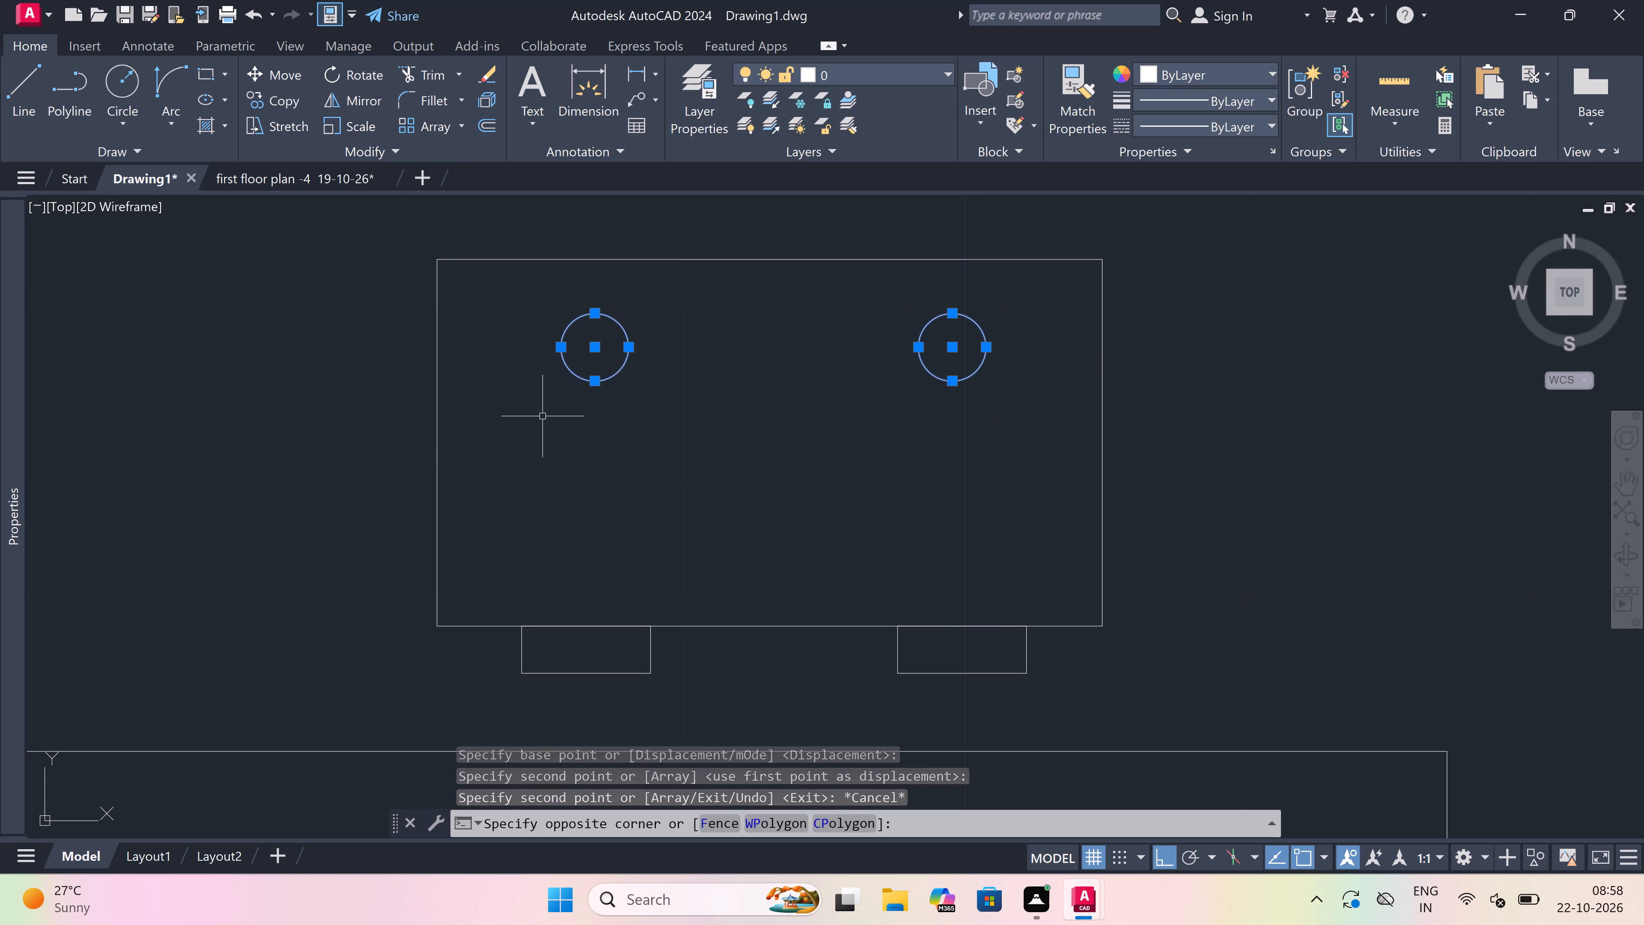
{"action": "left_click", "coordinate": [278, 98]}
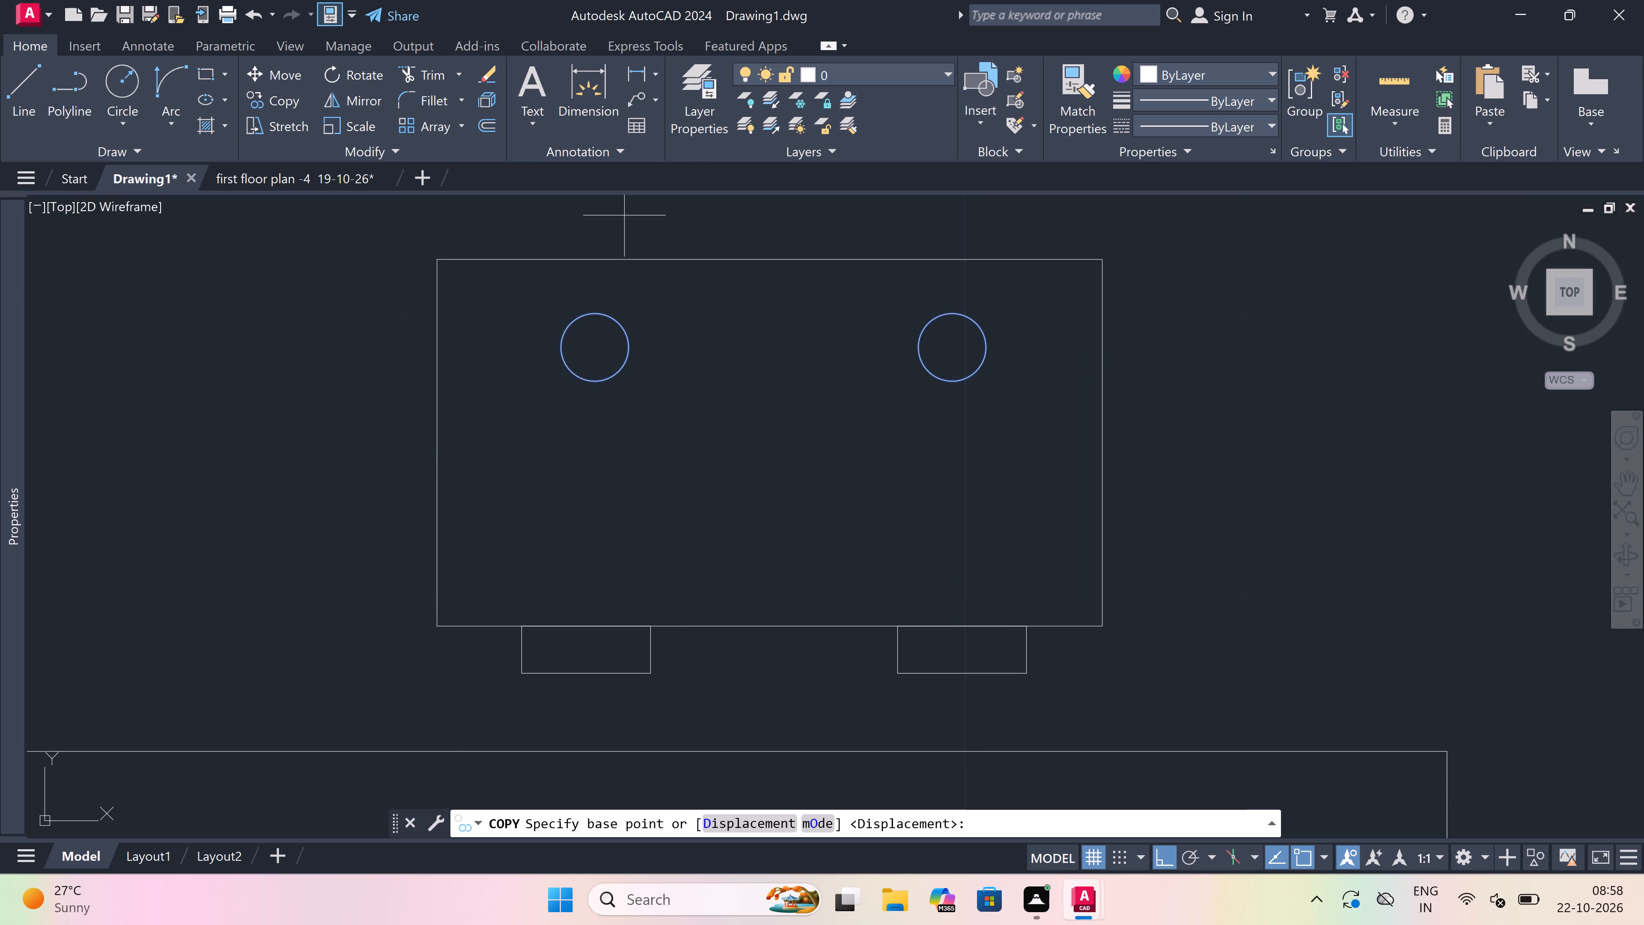
{"action": "left_click_drag", "start_coordinate": [590, 350], "coordinate": [590, 356]}
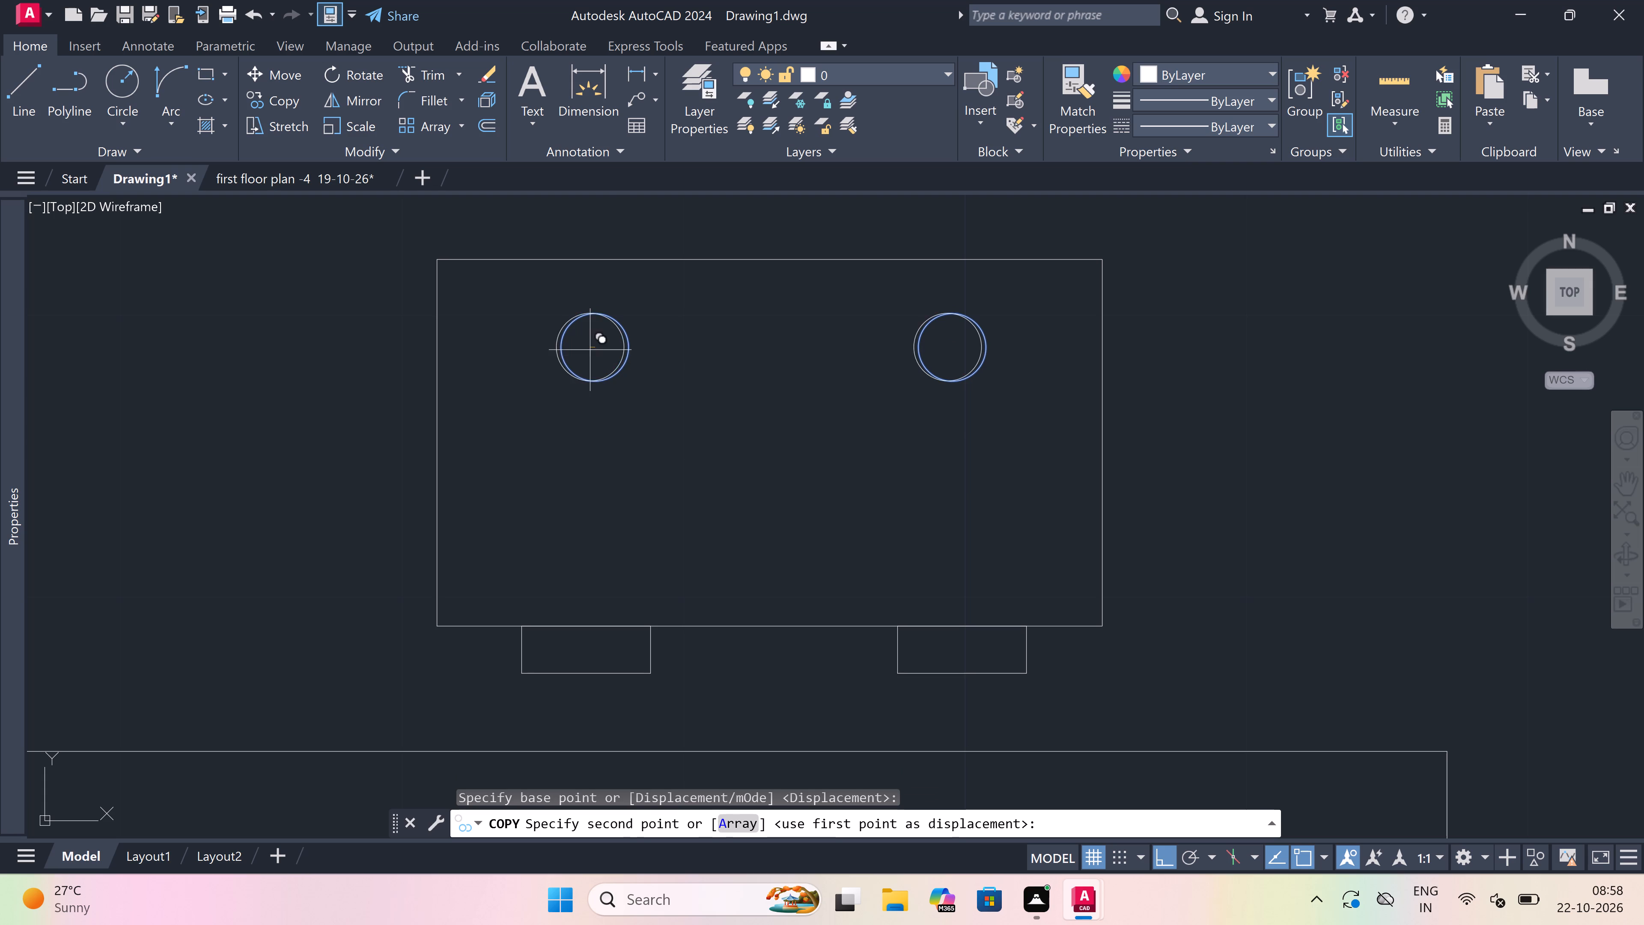
{"action": "left_click", "coordinate": [593, 527]}
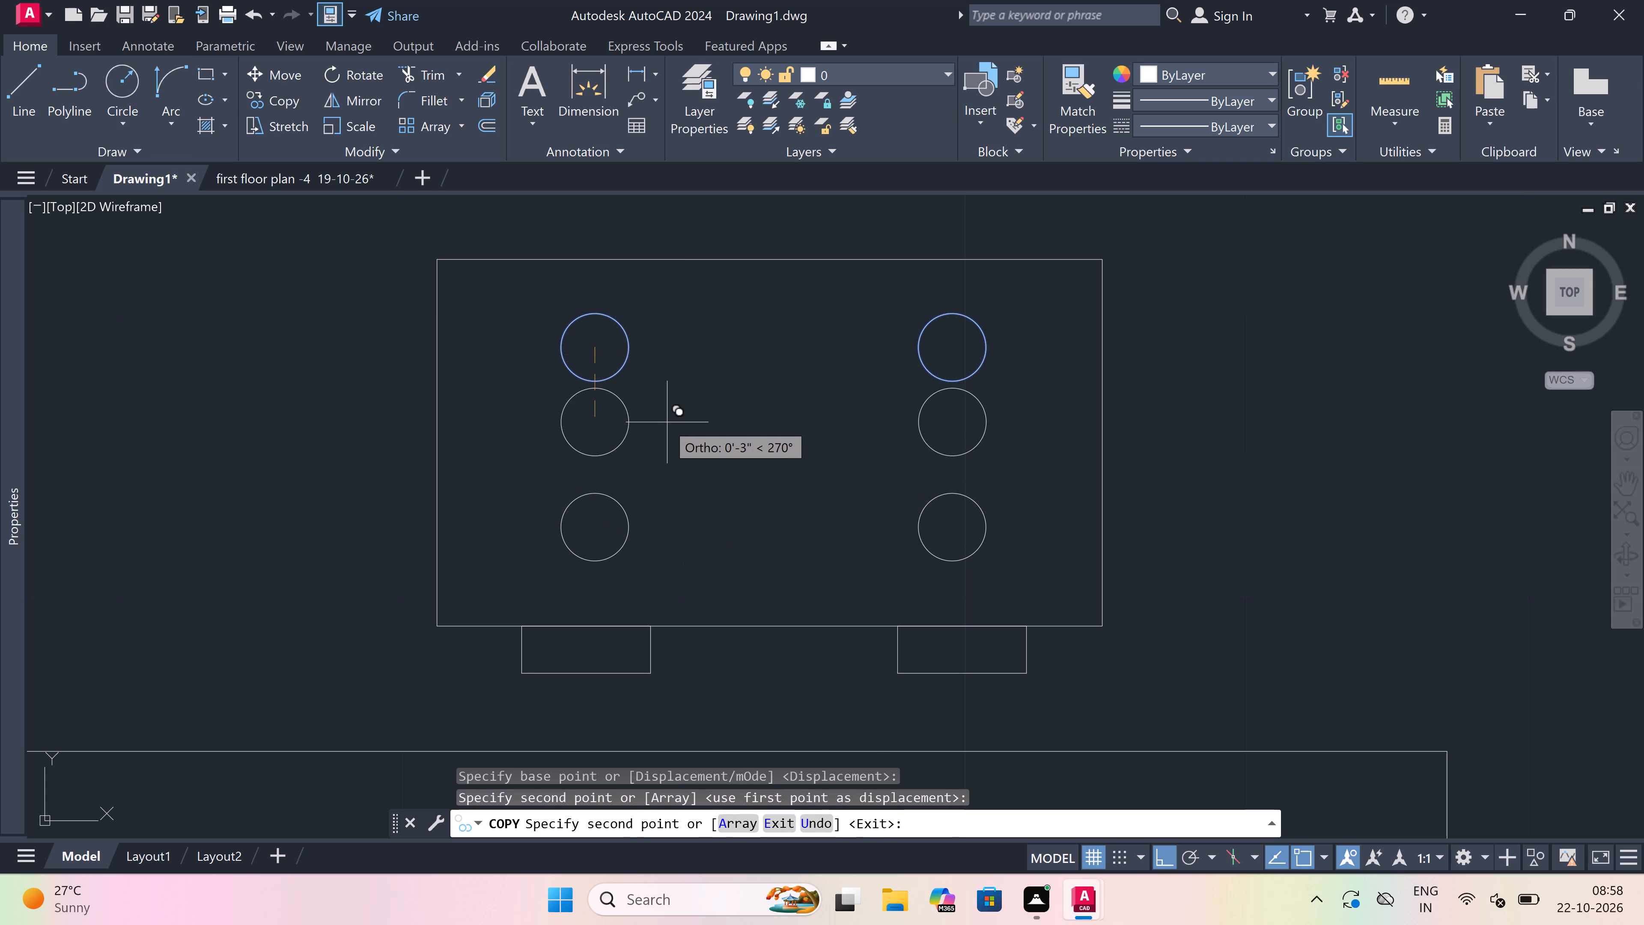
{"action": "key", "text": "Escape"}
Draw a rectangle in the middle of the appliance, between the four circles.
{"action": "type", "text": "RE"}
{"action": "key", "text": "c"}
{"action": "key", "text": "space"}
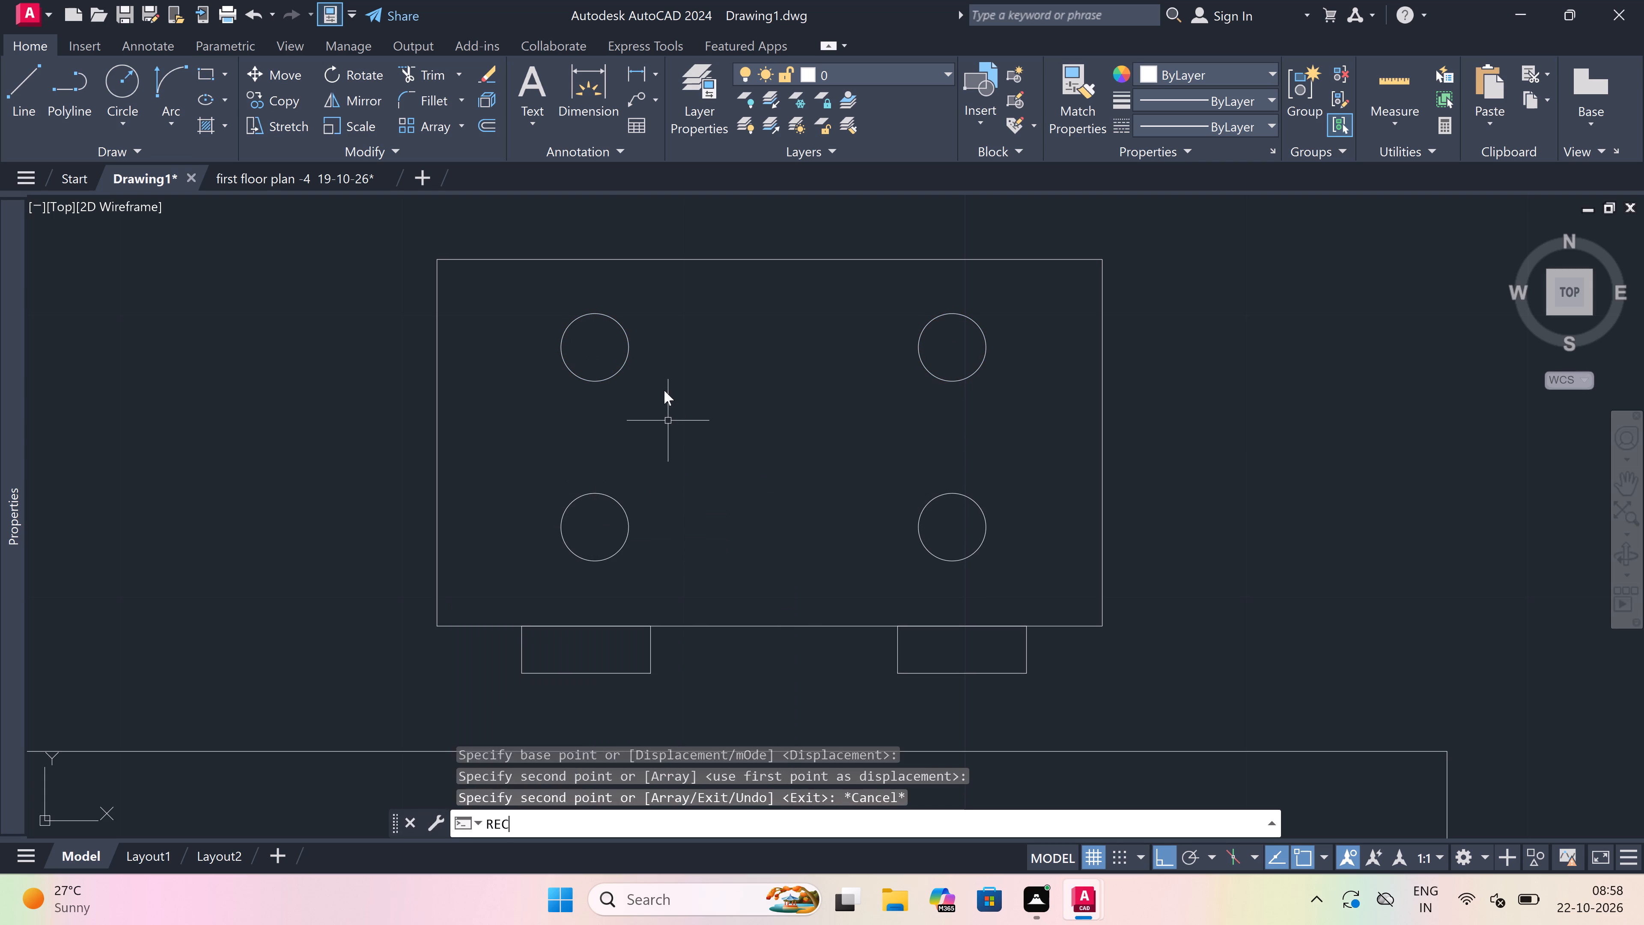
{"action": "left_click_drag", "start_coordinate": [659, 347], "coordinate": [664, 351]}
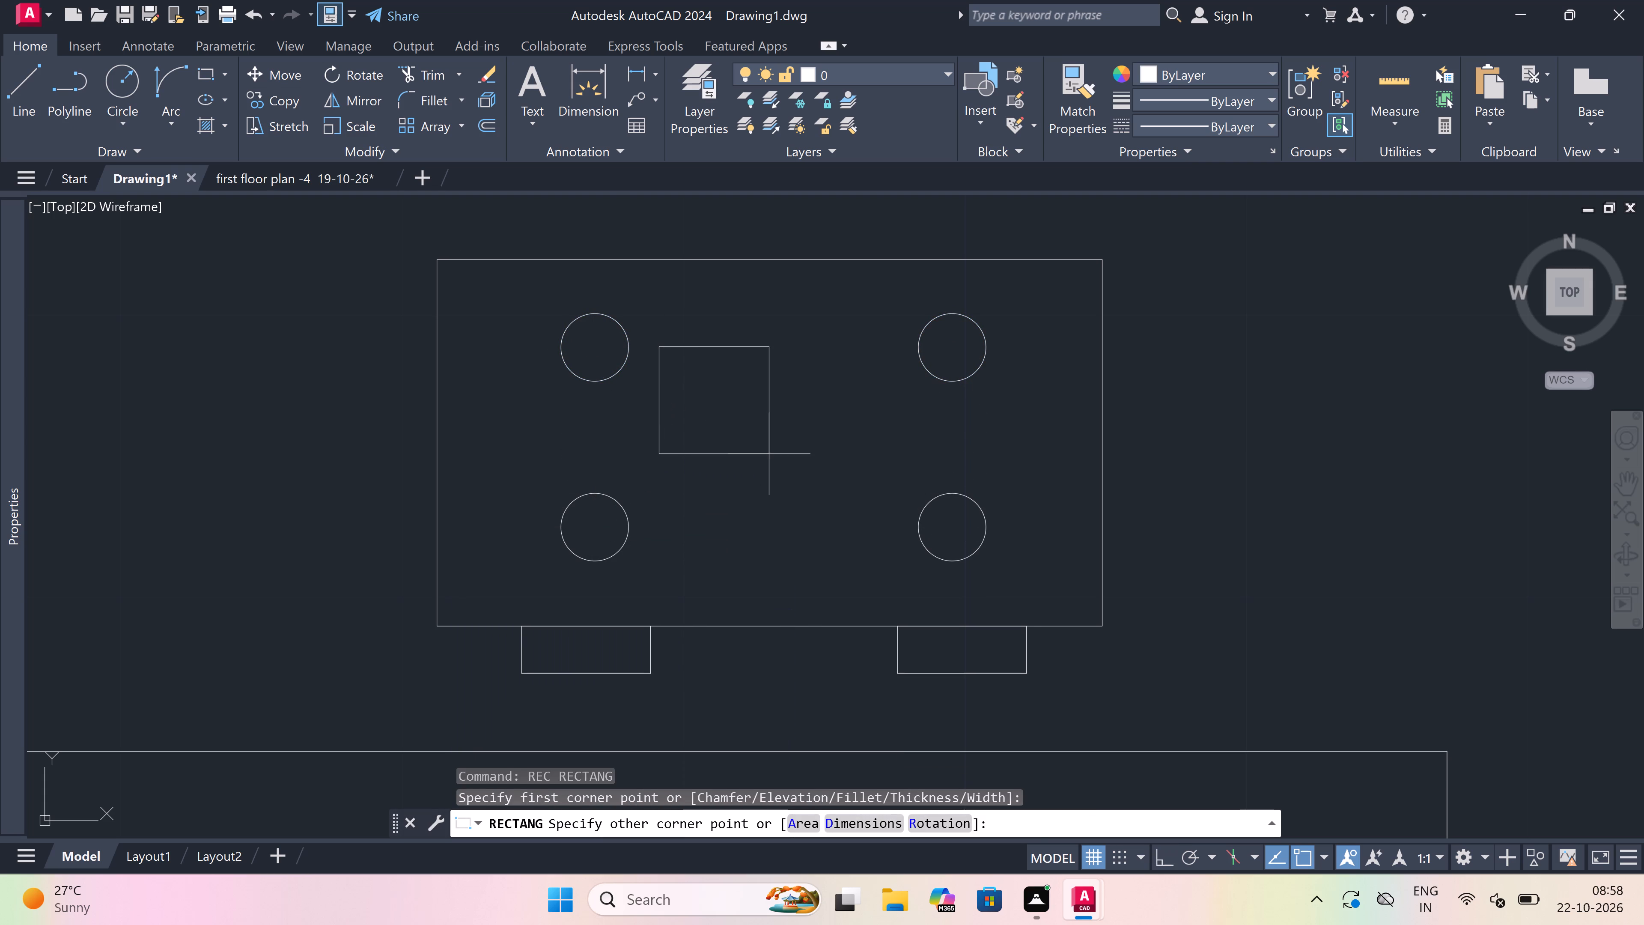
{"action": "left_click", "coordinate": [891, 530]}
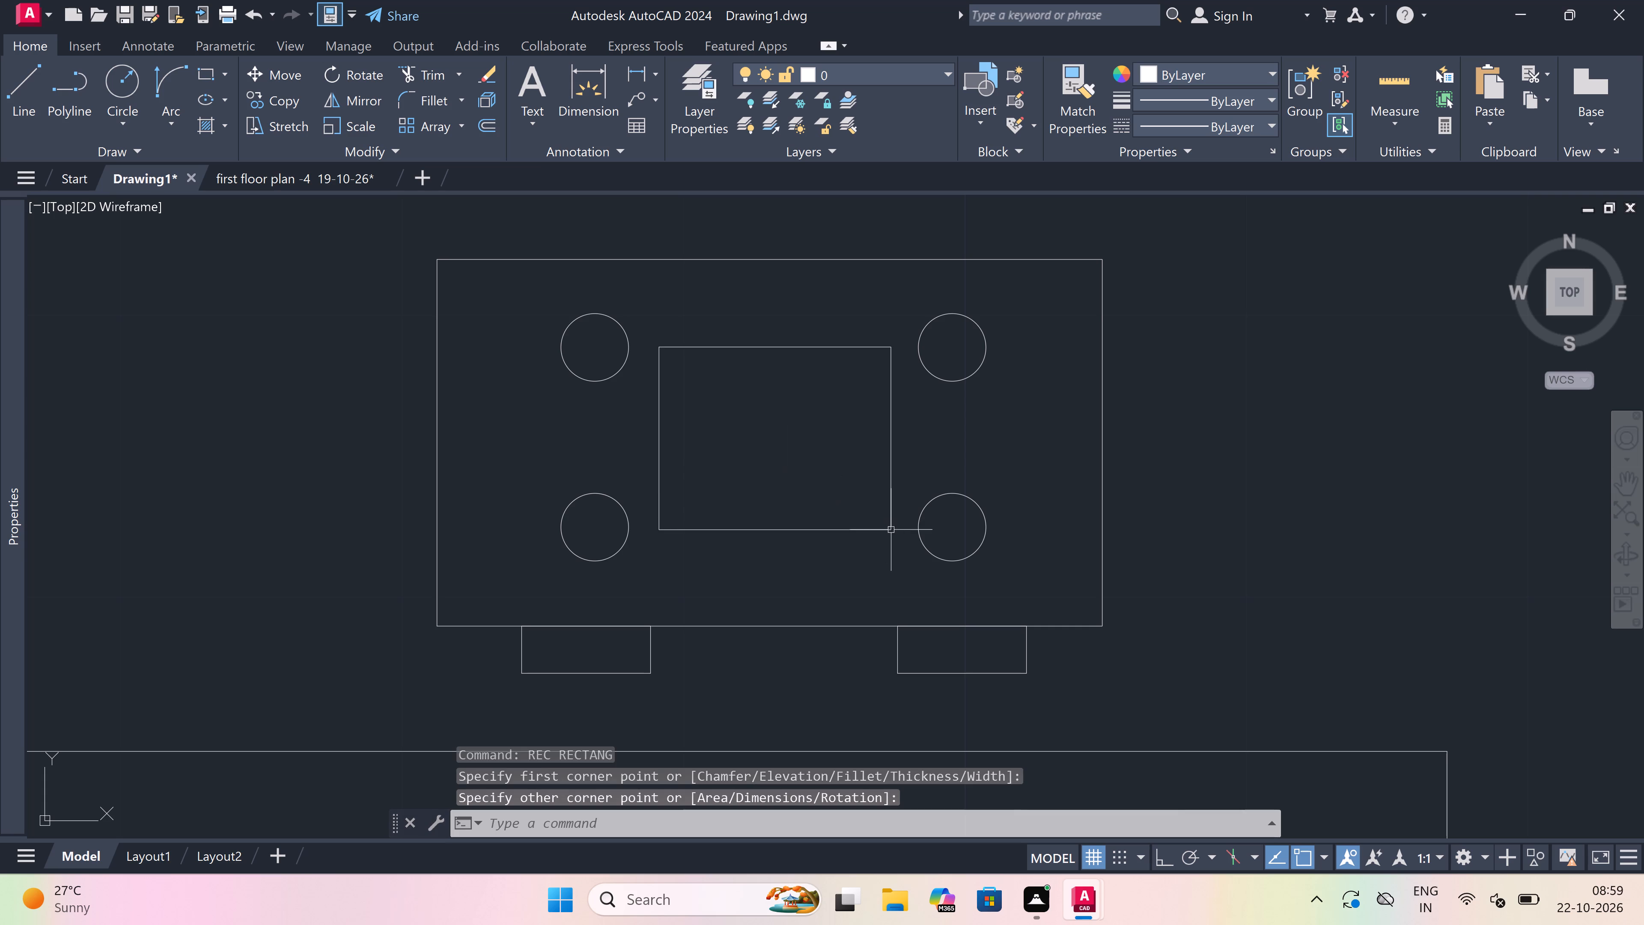
Copy the whole stove symbol horizontally from its top-edge midpoint to the right kitchen's counter, centred below the window.
{"action": "scroll", "coordinate": [748, 419], "scroll_direction": "down", "scroll_amount": 5}
{"action": "scroll", "coordinate": [796, 397], "scroll_direction": "up", "scroll_amount": 2}
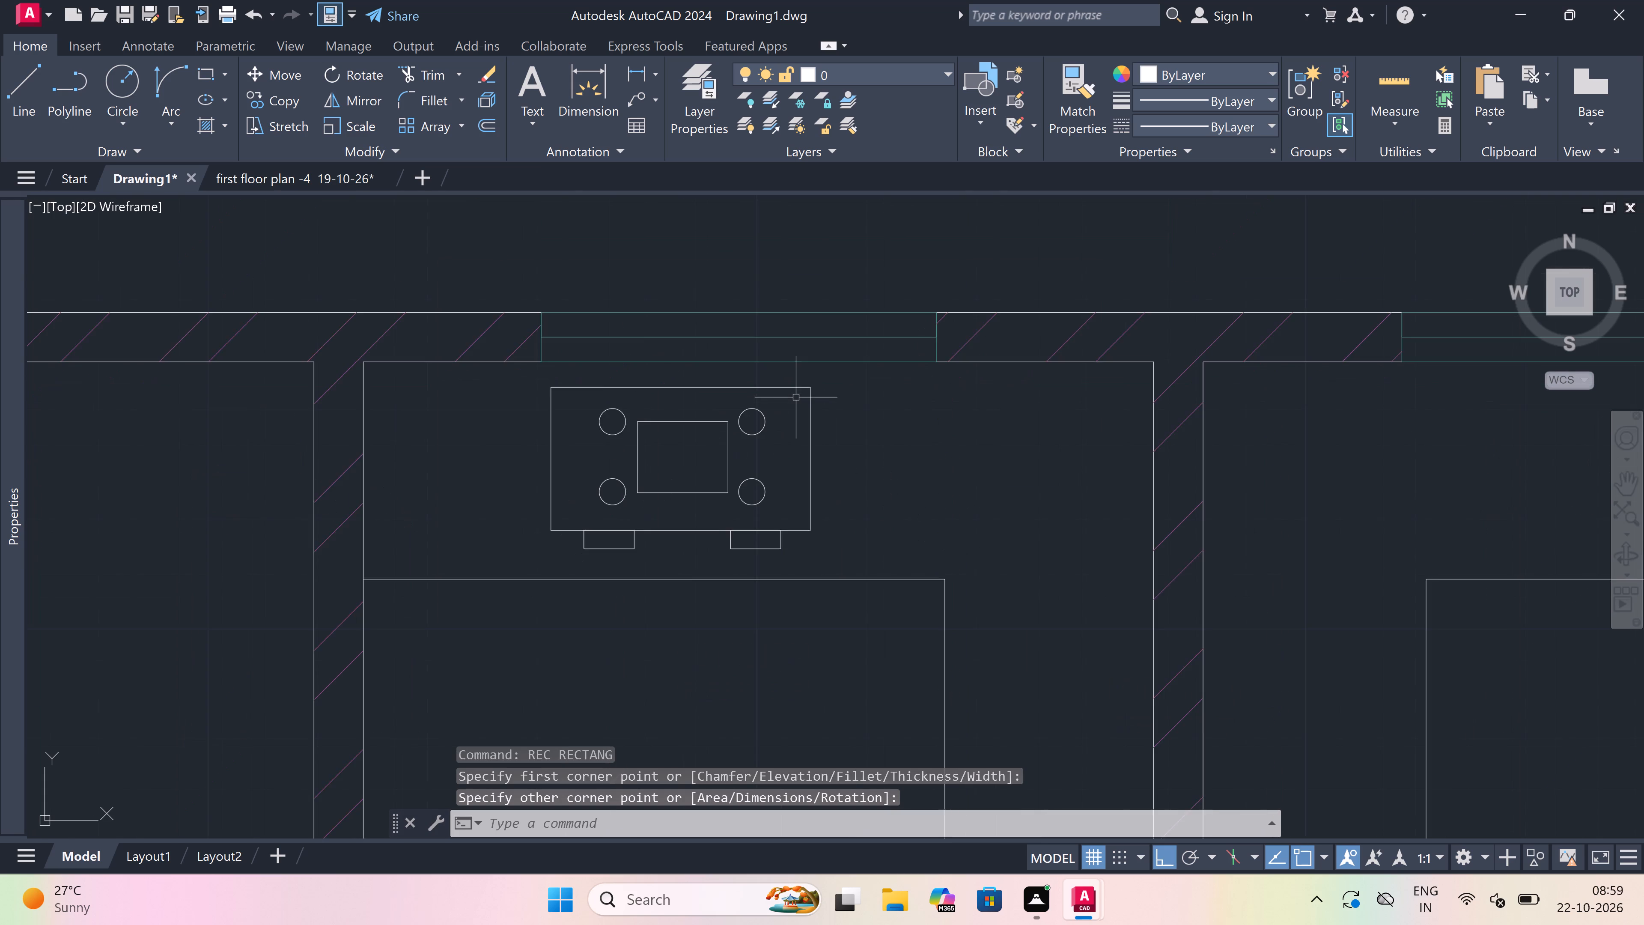
{"action": "scroll", "coordinate": [796, 397], "scroll_direction": "up", "scroll_amount": 1}
{"action": "left_click", "coordinate": [891, 364]}
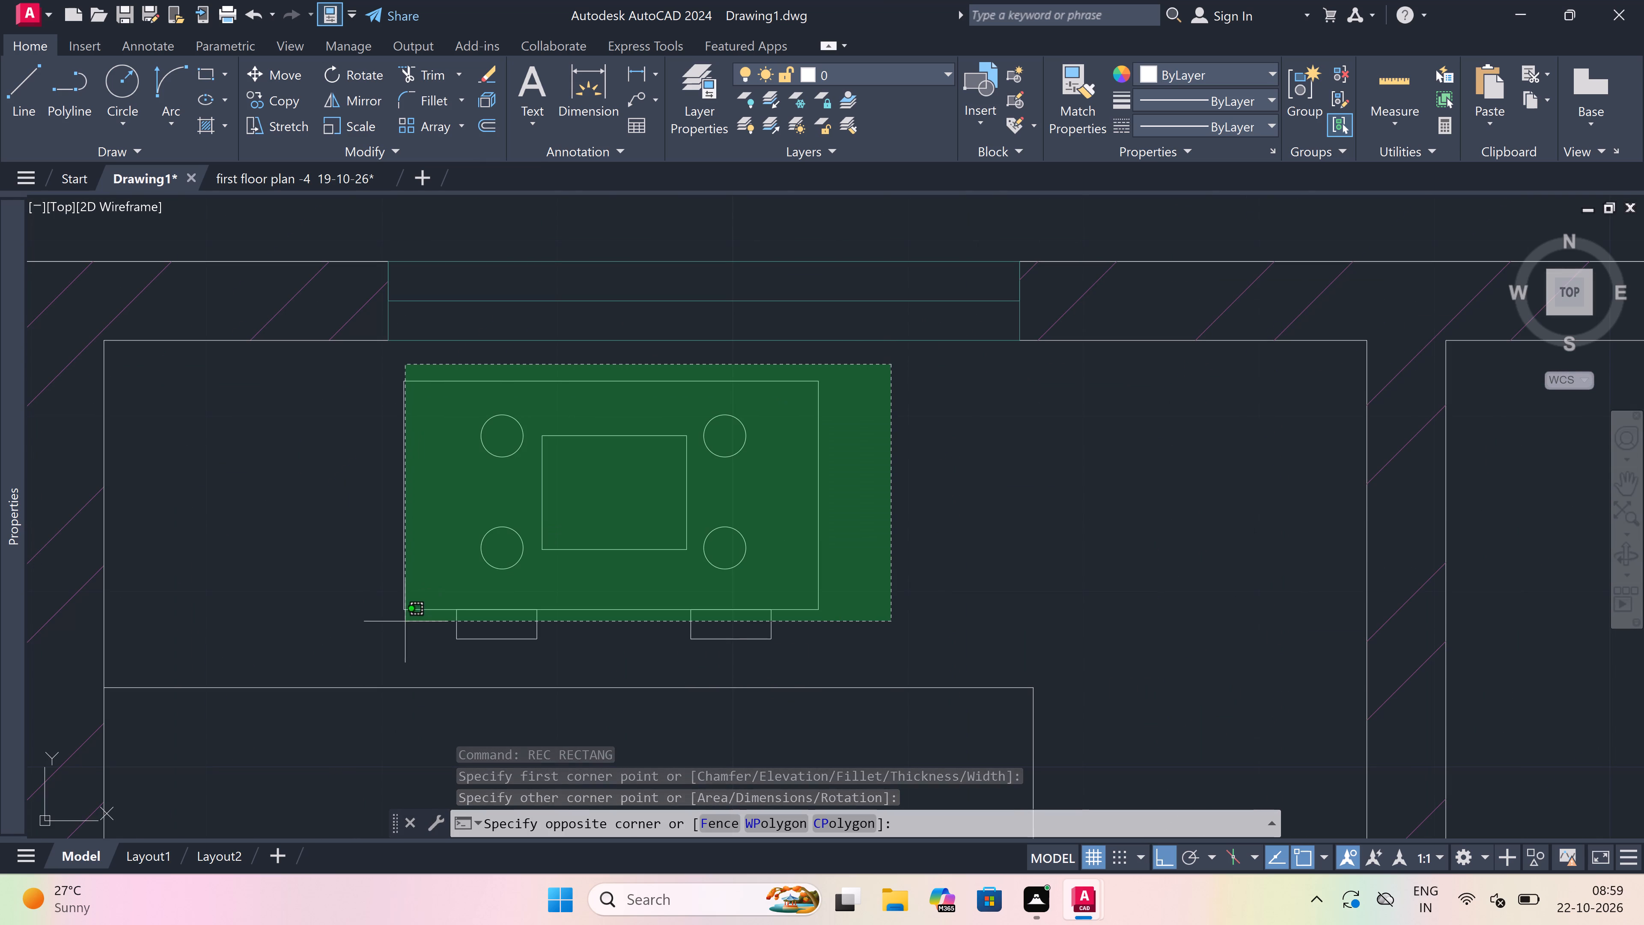
{"action": "left_click", "coordinate": [348, 654]}
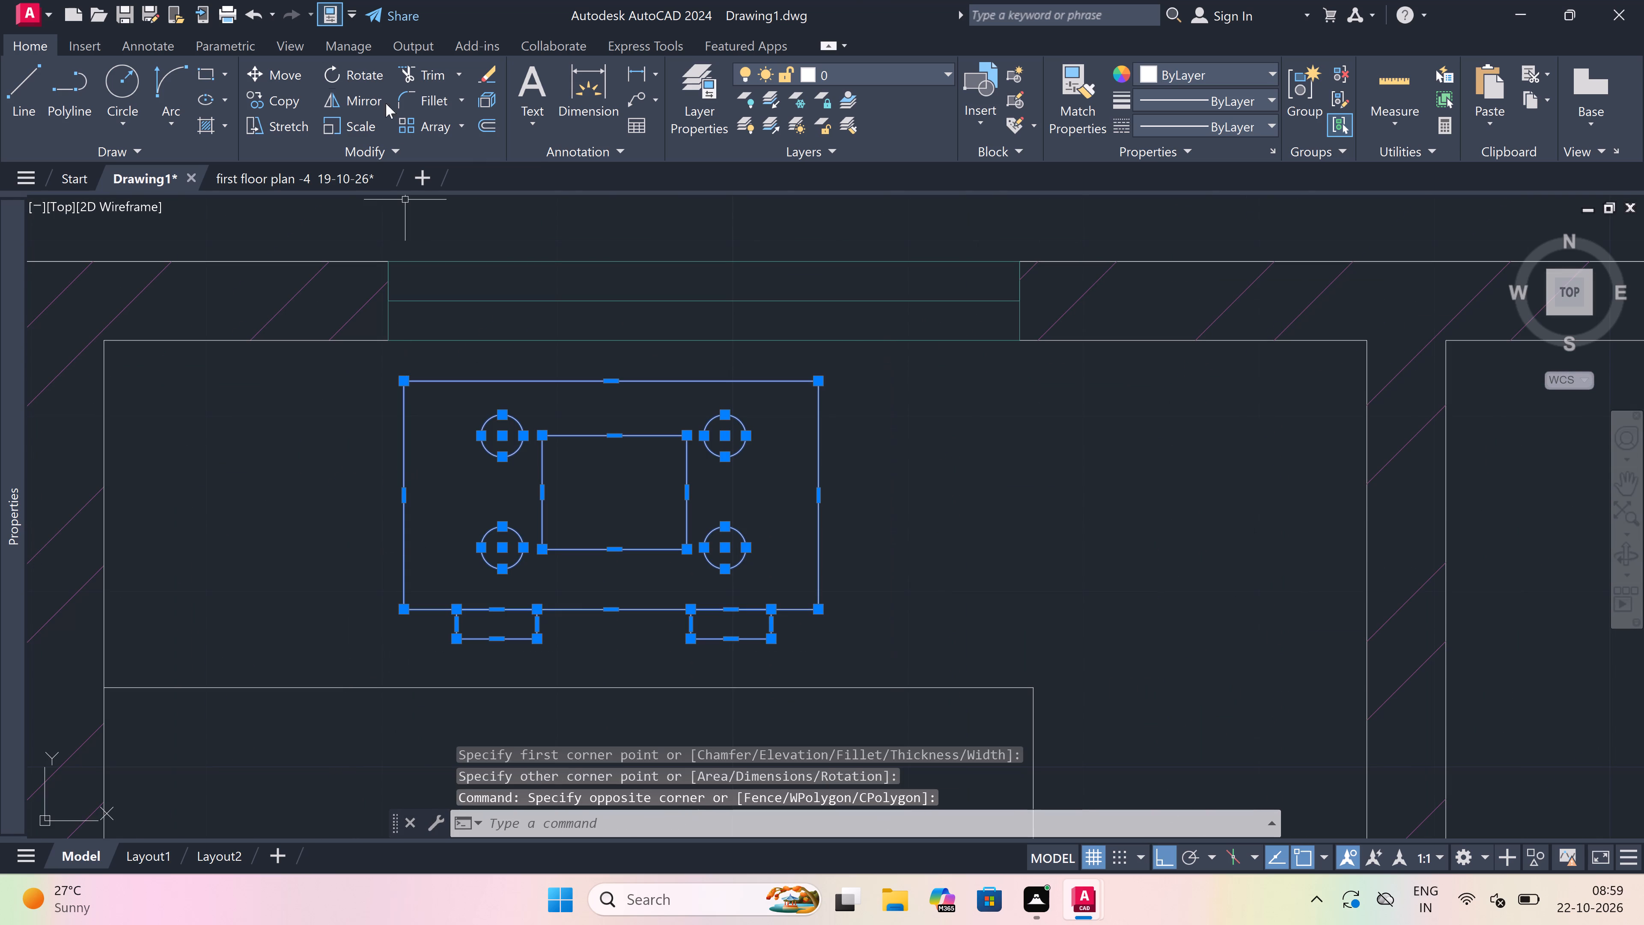
{"action": "double_click", "coordinate": [280, 102]}
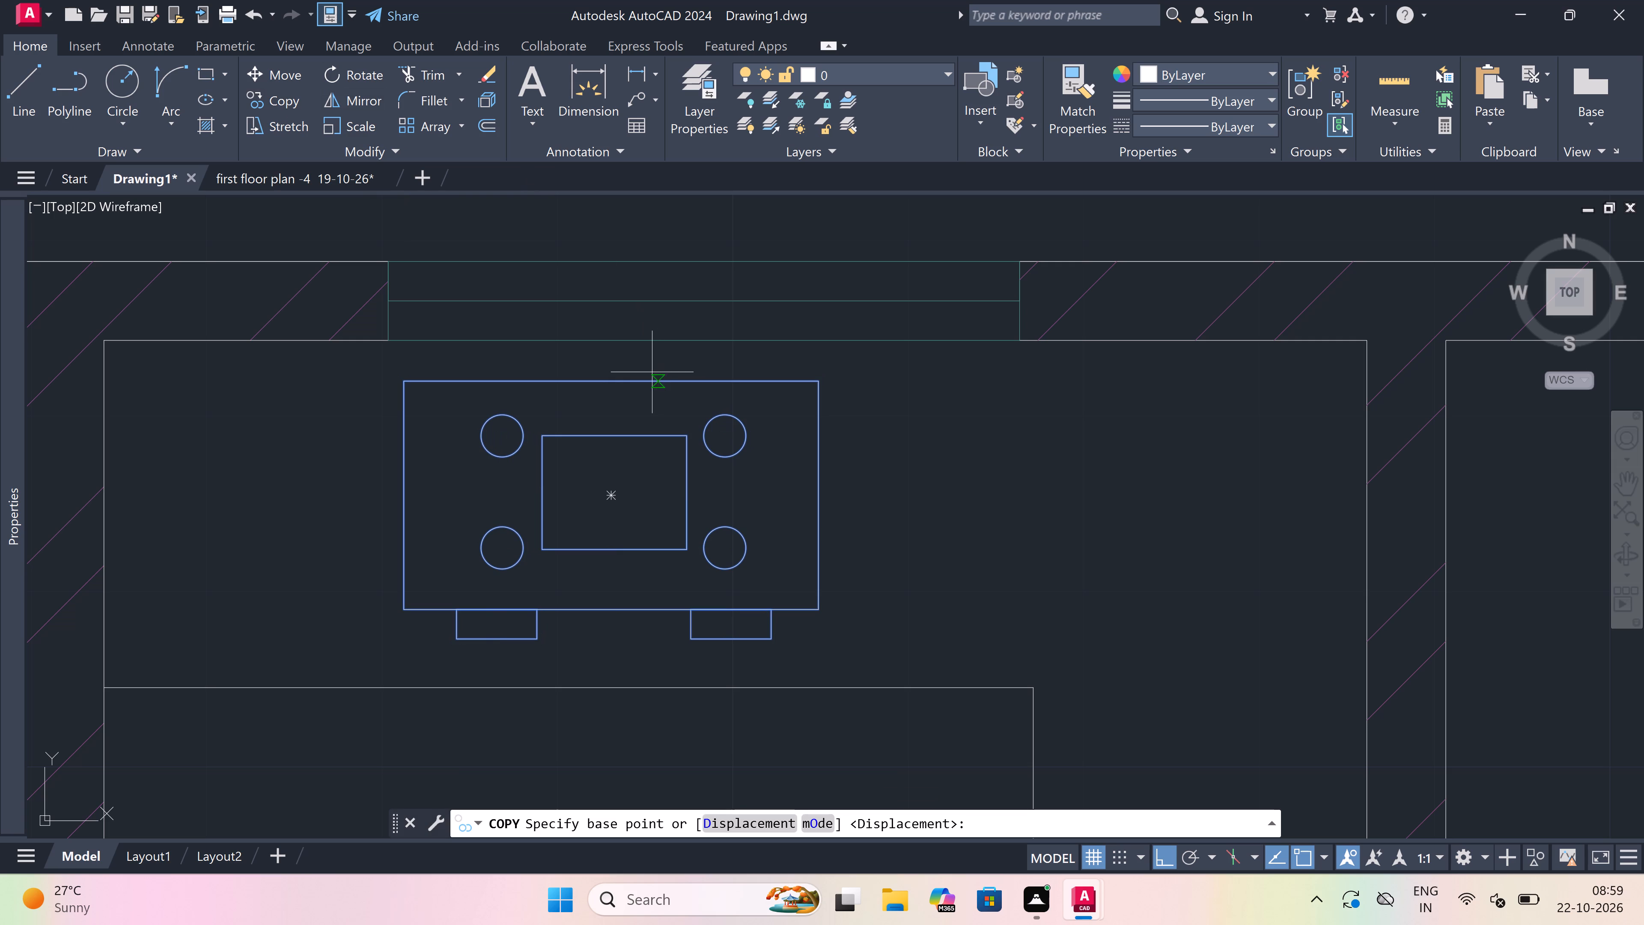
{"action": "left_click", "coordinate": [609, 383]}
{"action": "scroll", "coordinate": [590, 388], "scroll_direction": "down", "scroll_amount": 3}
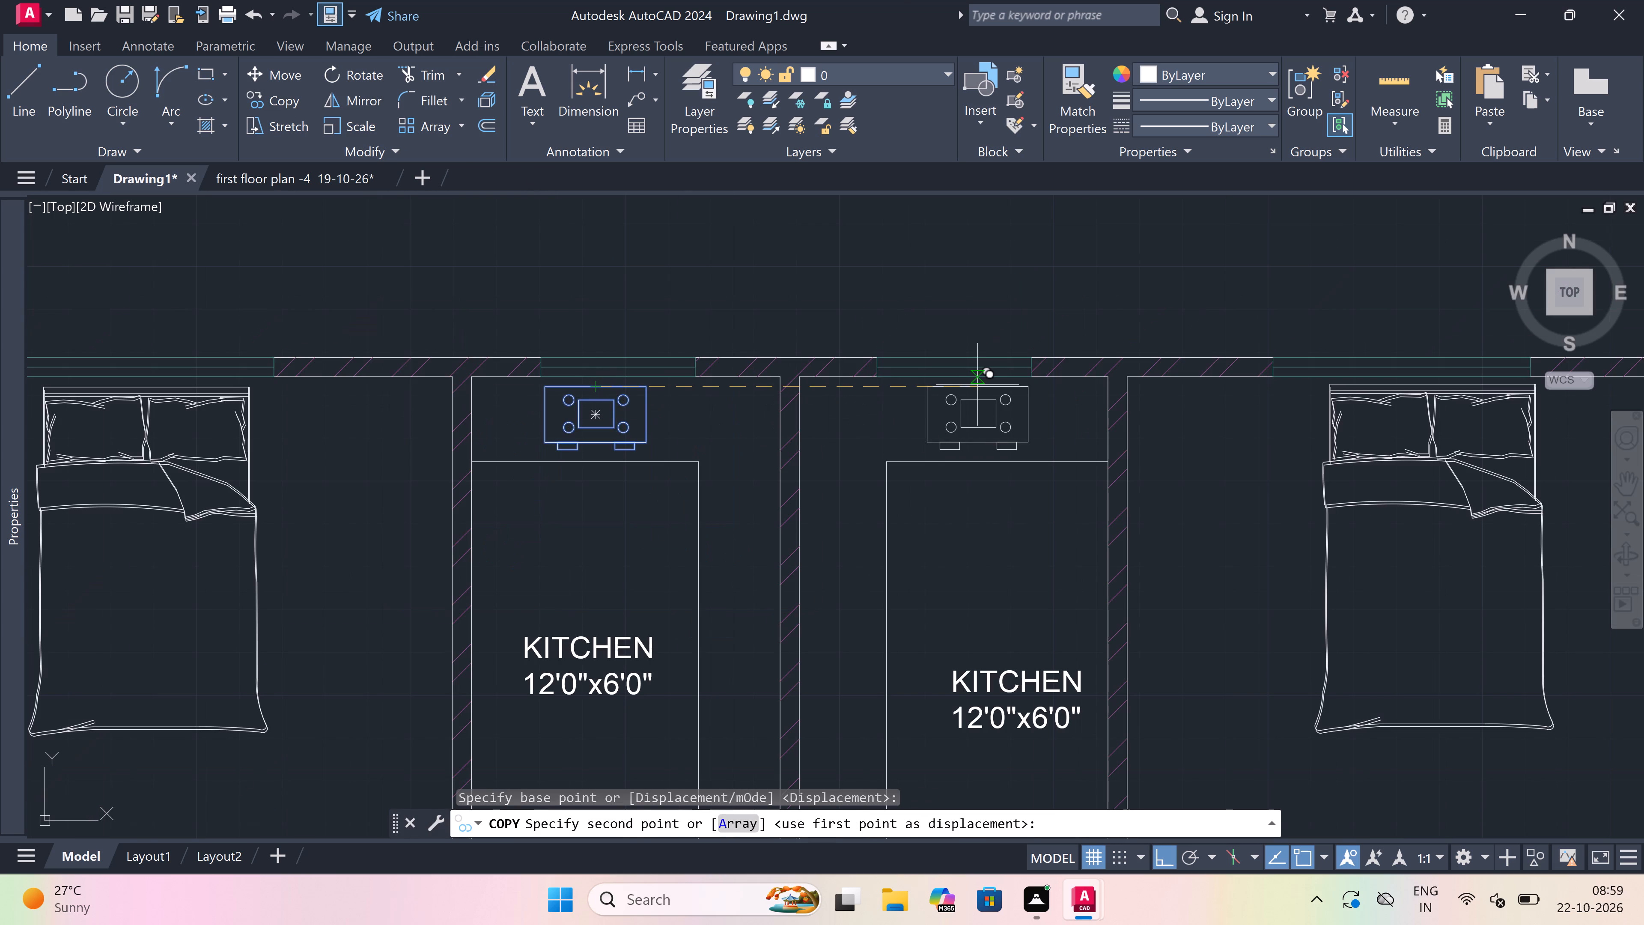
{"action": "scroll", "coordinate": [963, 386], "scroll_direction": "up", "scroll_amount": 3}
{"action": "left_click", "coordinate": [974, 385]}
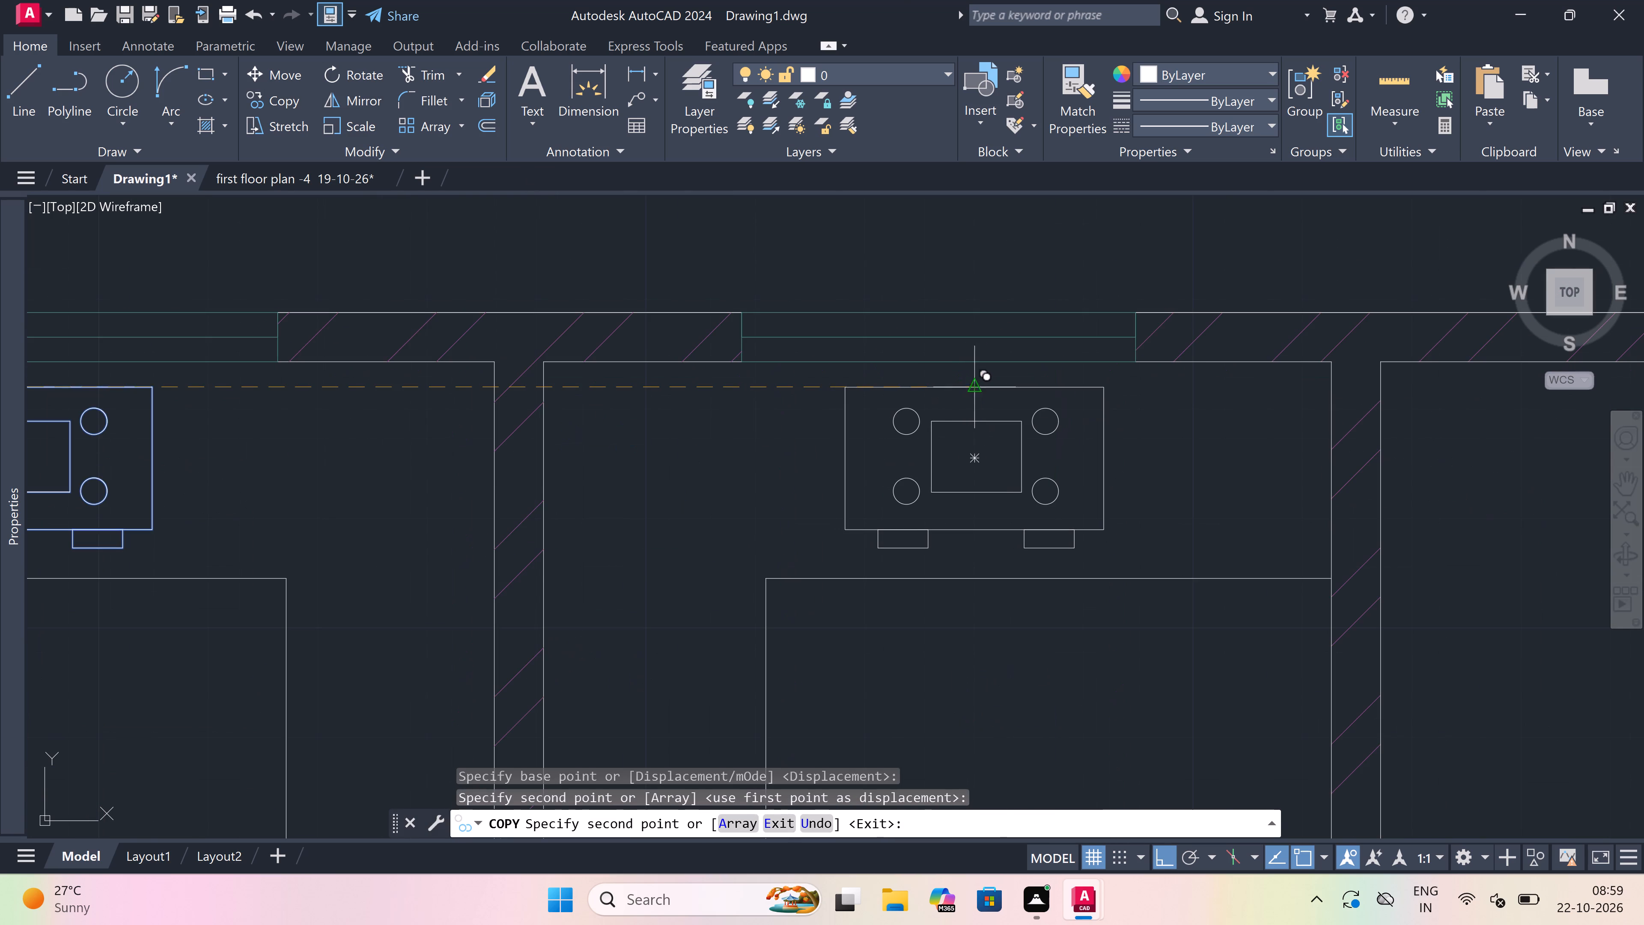
{"action": "key", "text": "Escape"}
Draw an upright rectangle inside the lower end of the left kitchen's side counter, beside the wall between the kitchens.
{"action": "scroll", "coordinate": [644, 409], "scroll_direction": "down", "scroll_amount": 4}
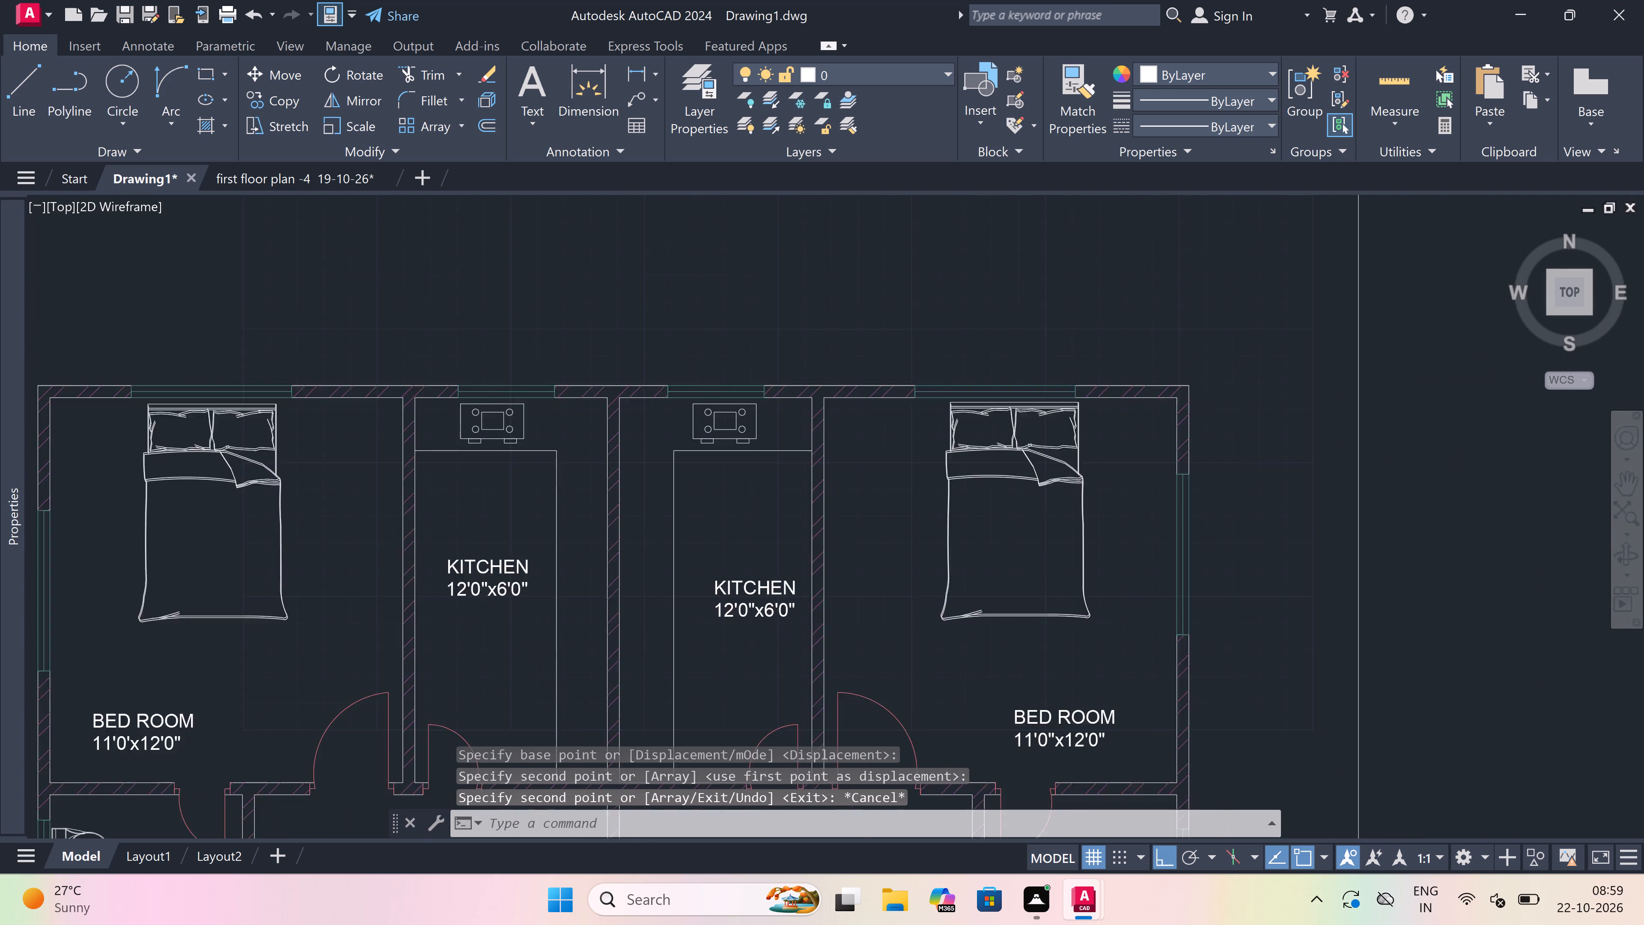
{"action": "scroll", "coordinate": [644, 407], "scroll_direction": "down", "scroll_amount": 1}
{"action": "scroll", "coordinate": [610, 531], "scroll_direction": "up", "scroll_amount": 3}
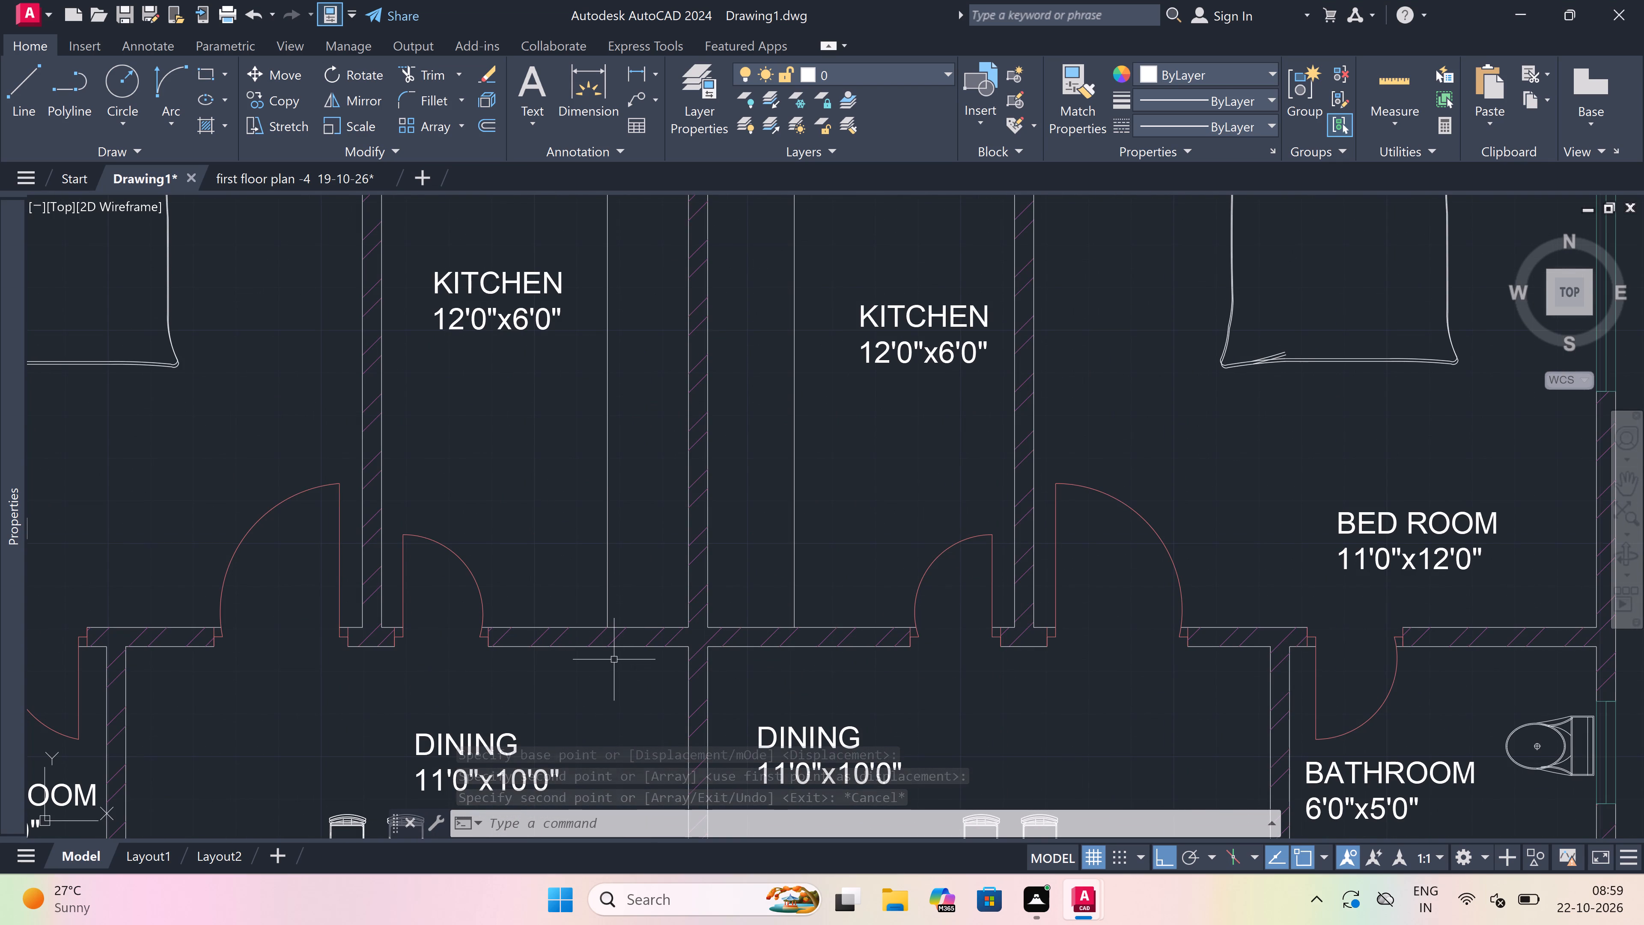
{"action": "scroll", "coordinate": [634, 637], "scroll_direction": "up", "scroll_amount": 2}
{"action": "key", "text": "r"}
{"action": "key", "text": "e"}
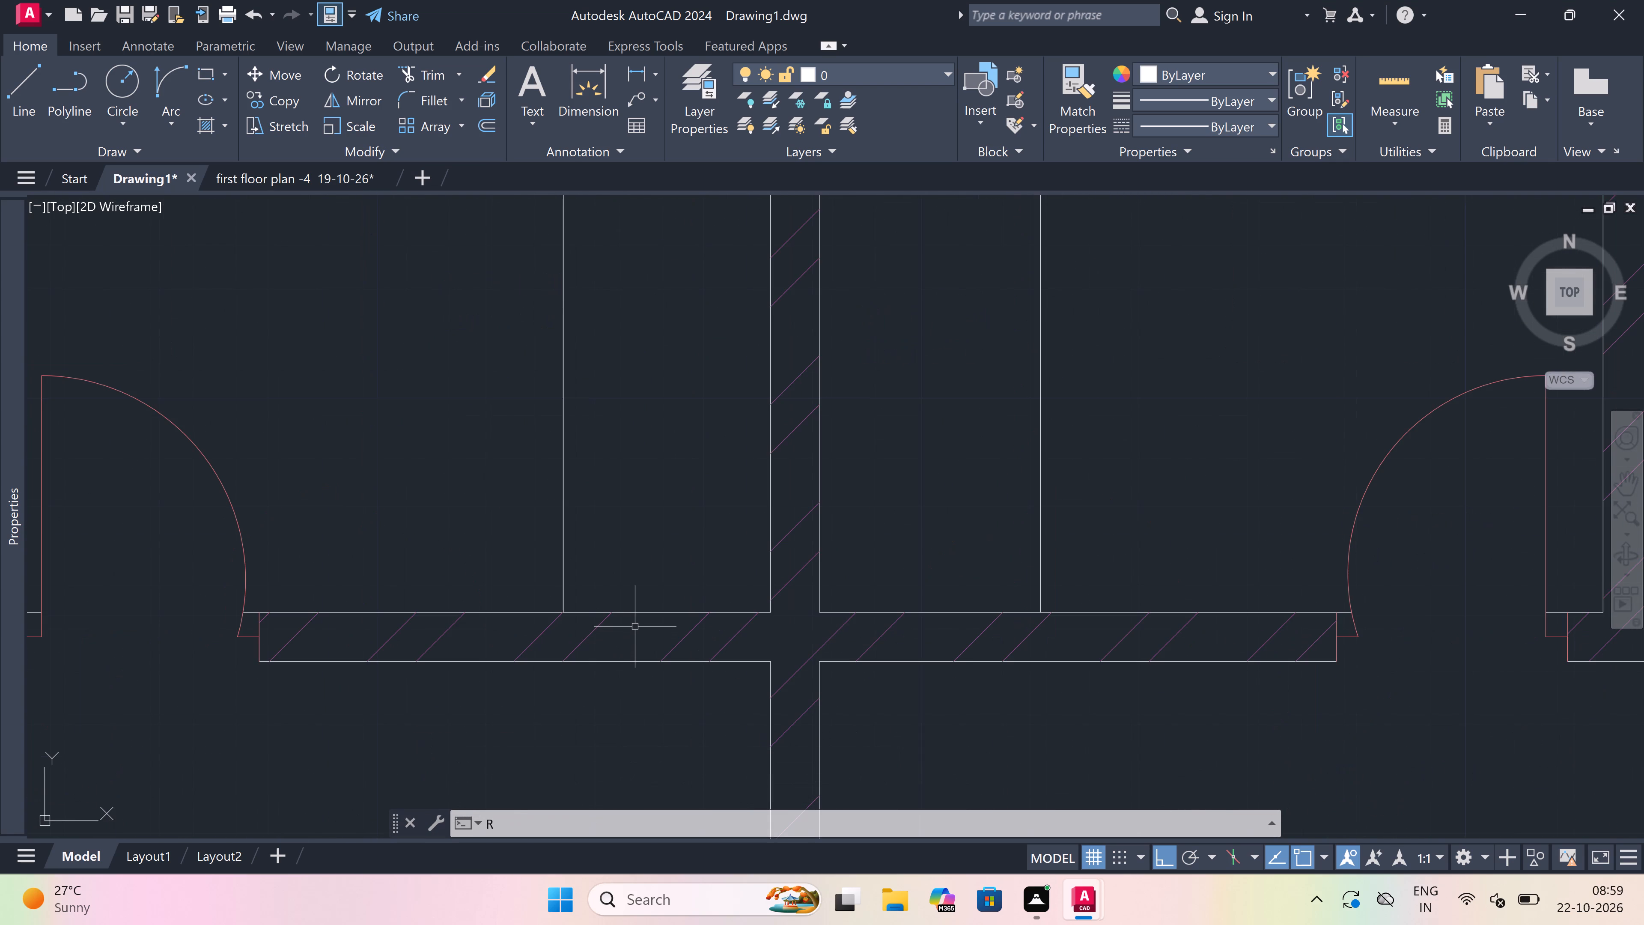
{"action": "key", "text": "c"}
{"action": "key", "text": "space"}
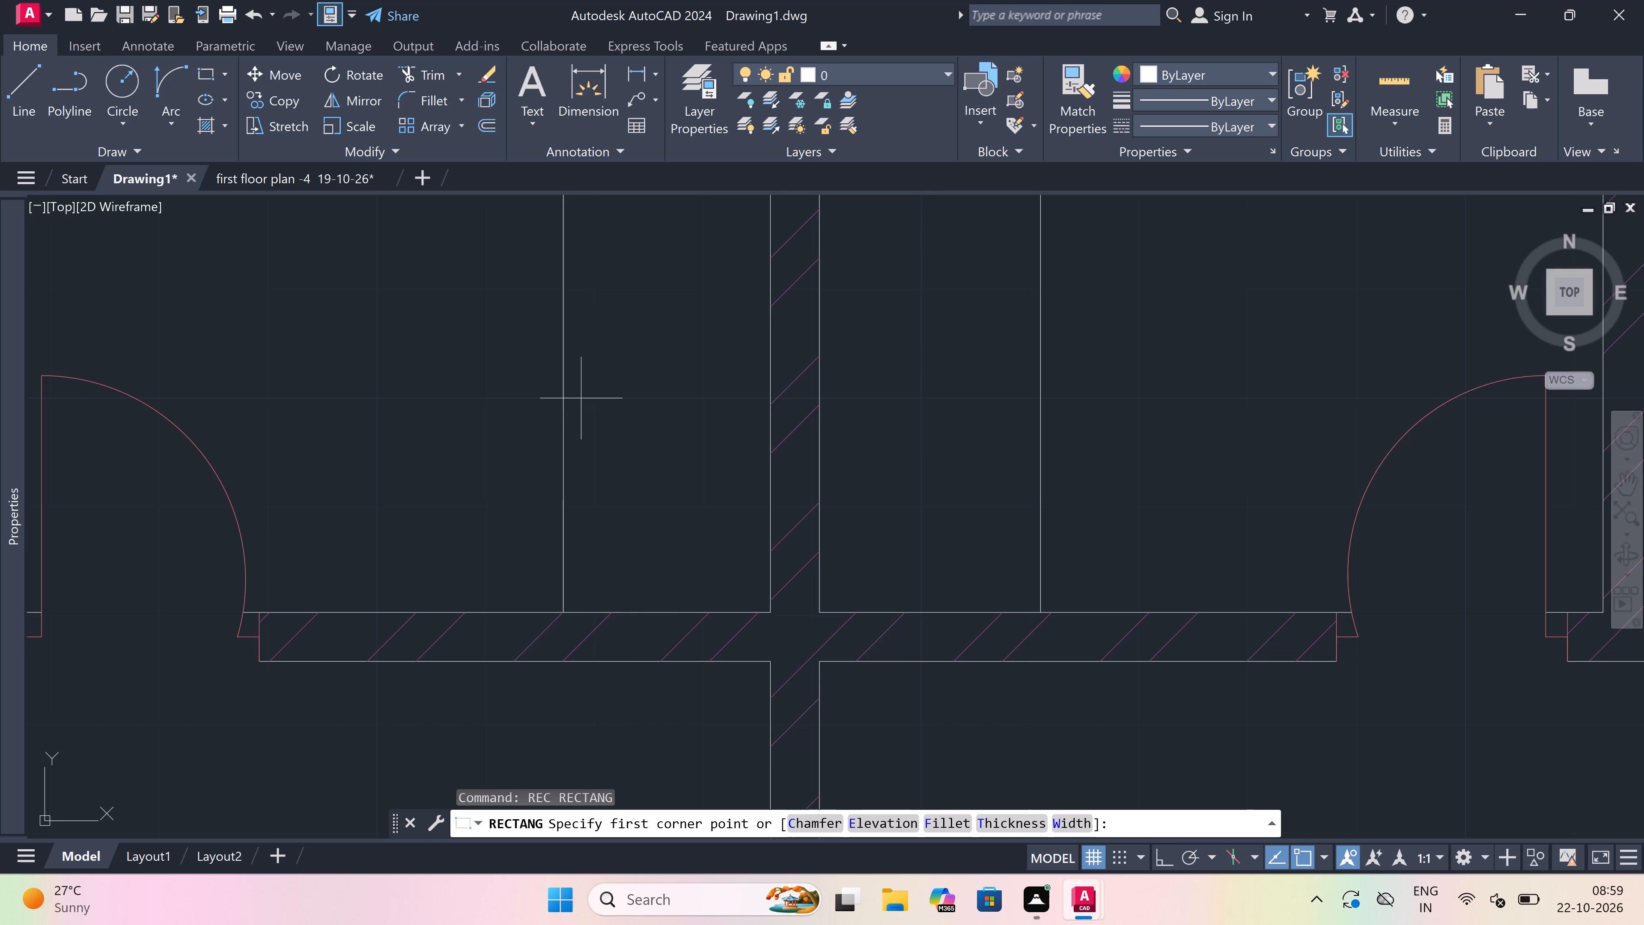
{"action": "scroll", "coordinate": [581, 398], "scroll_direction": "up", "scroll_amount": 1}
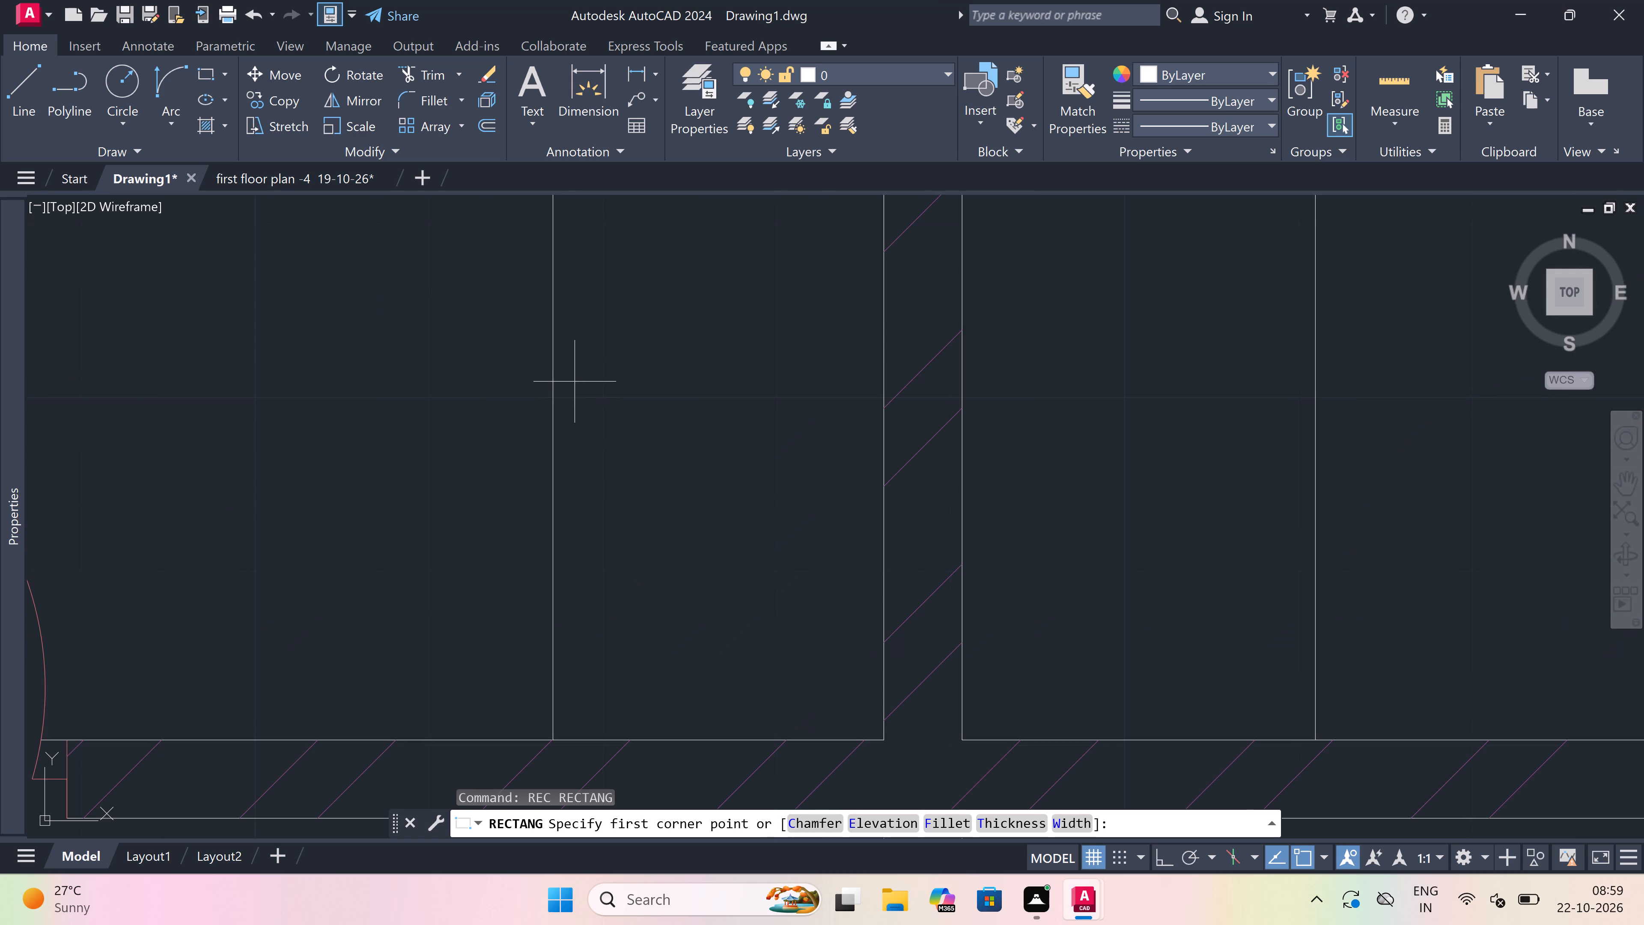
{"action": "left_click", "coordinate": [570, 380]}
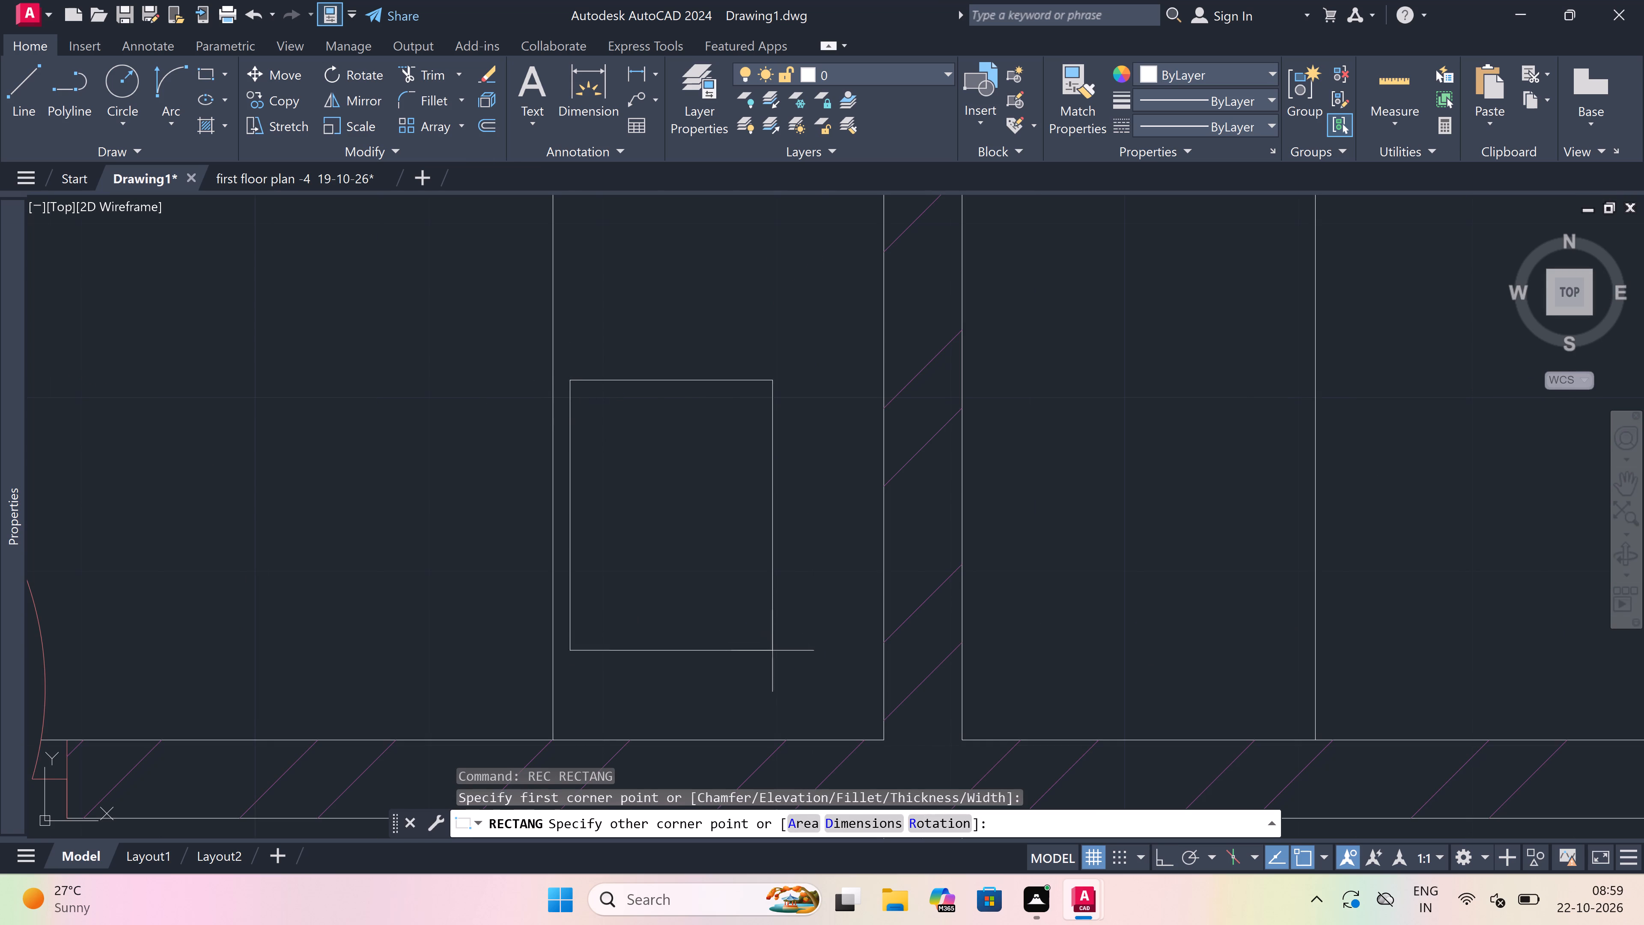
{"action": "left_click", "coordinate": [798, 717]}
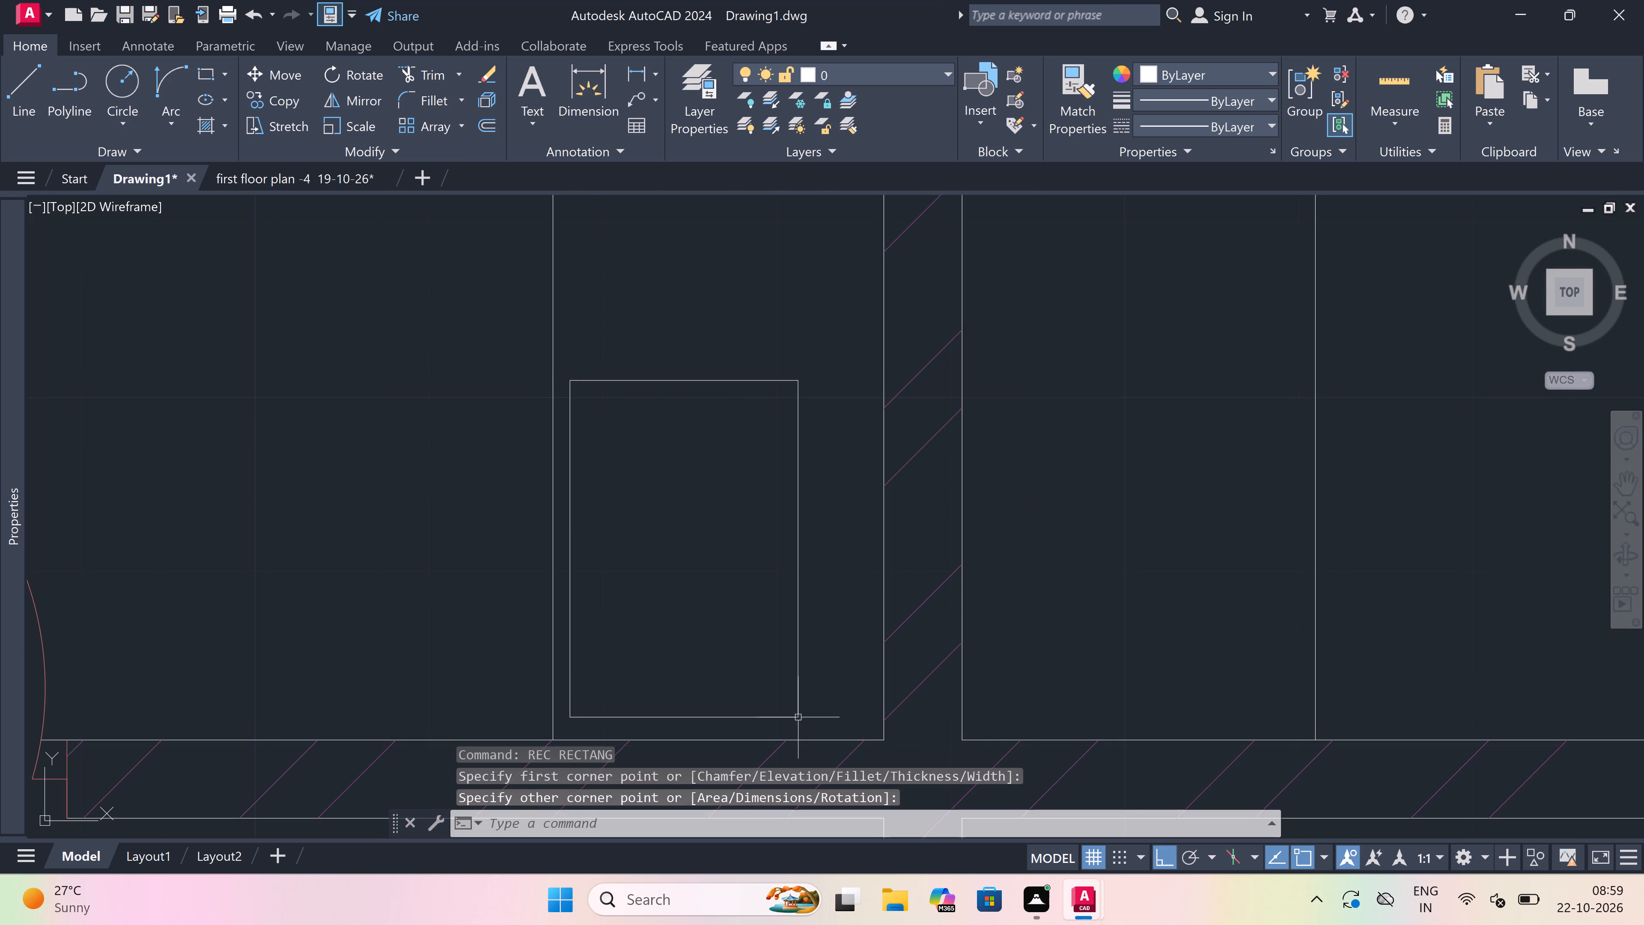
Draw a small narrow horizontal rectangle across the middle of the upright counter rectangle's right edge.
{"action": "key", "text": "space"}
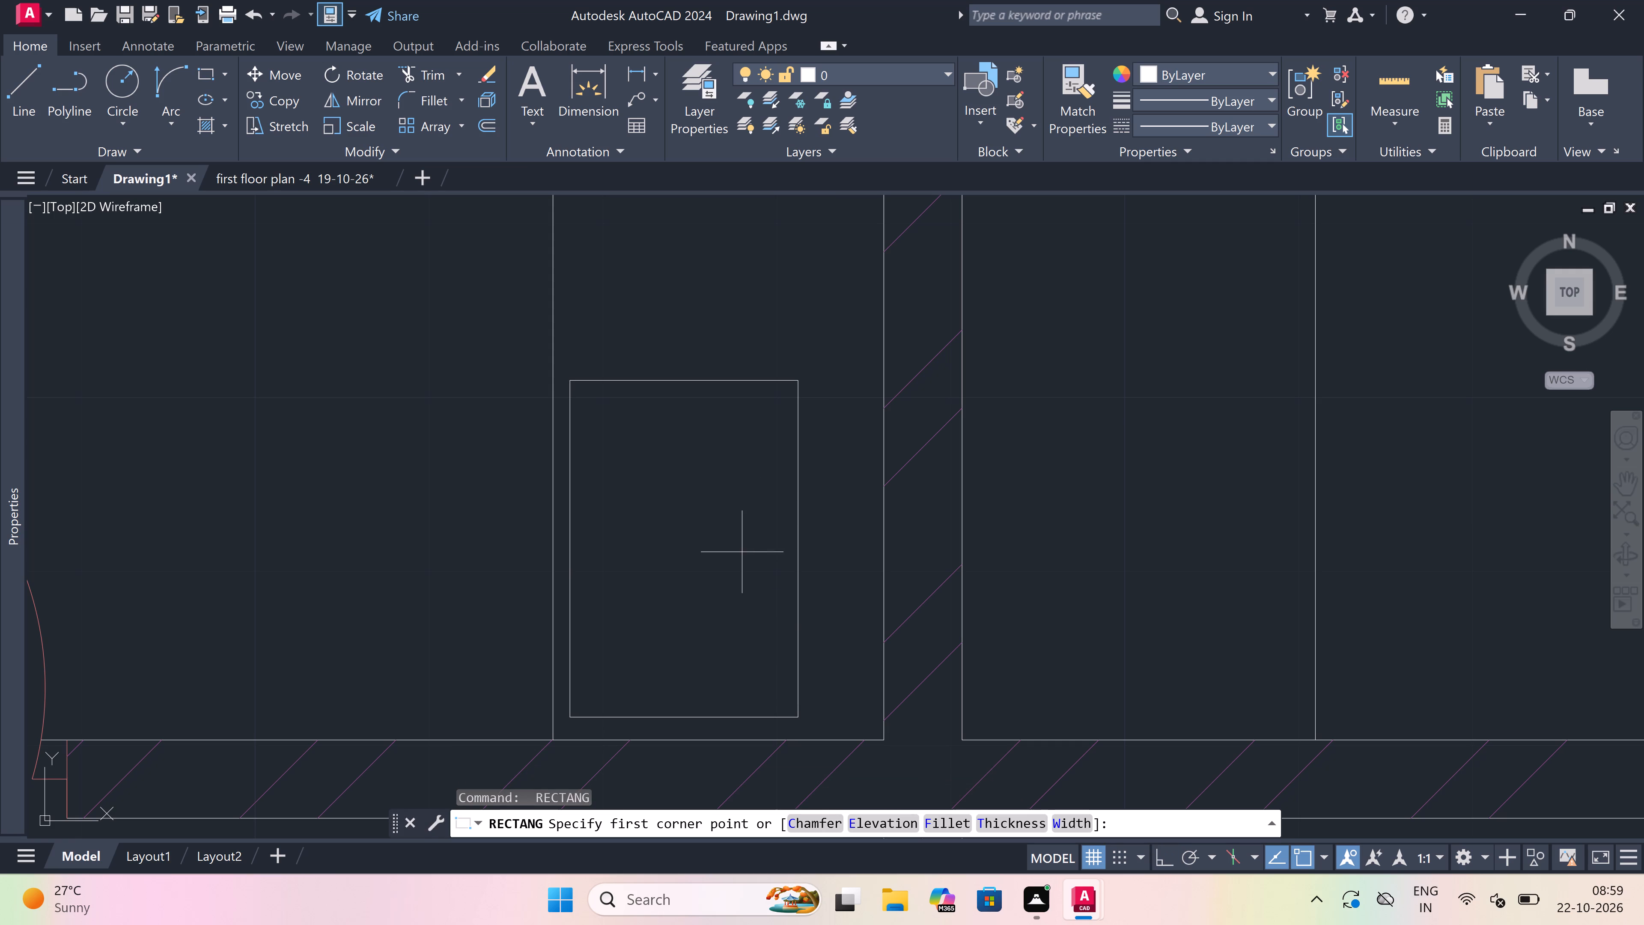
{"action": "left_click_drag", "start_coordinate": [740, 551], "coordinate": [740, 556]}
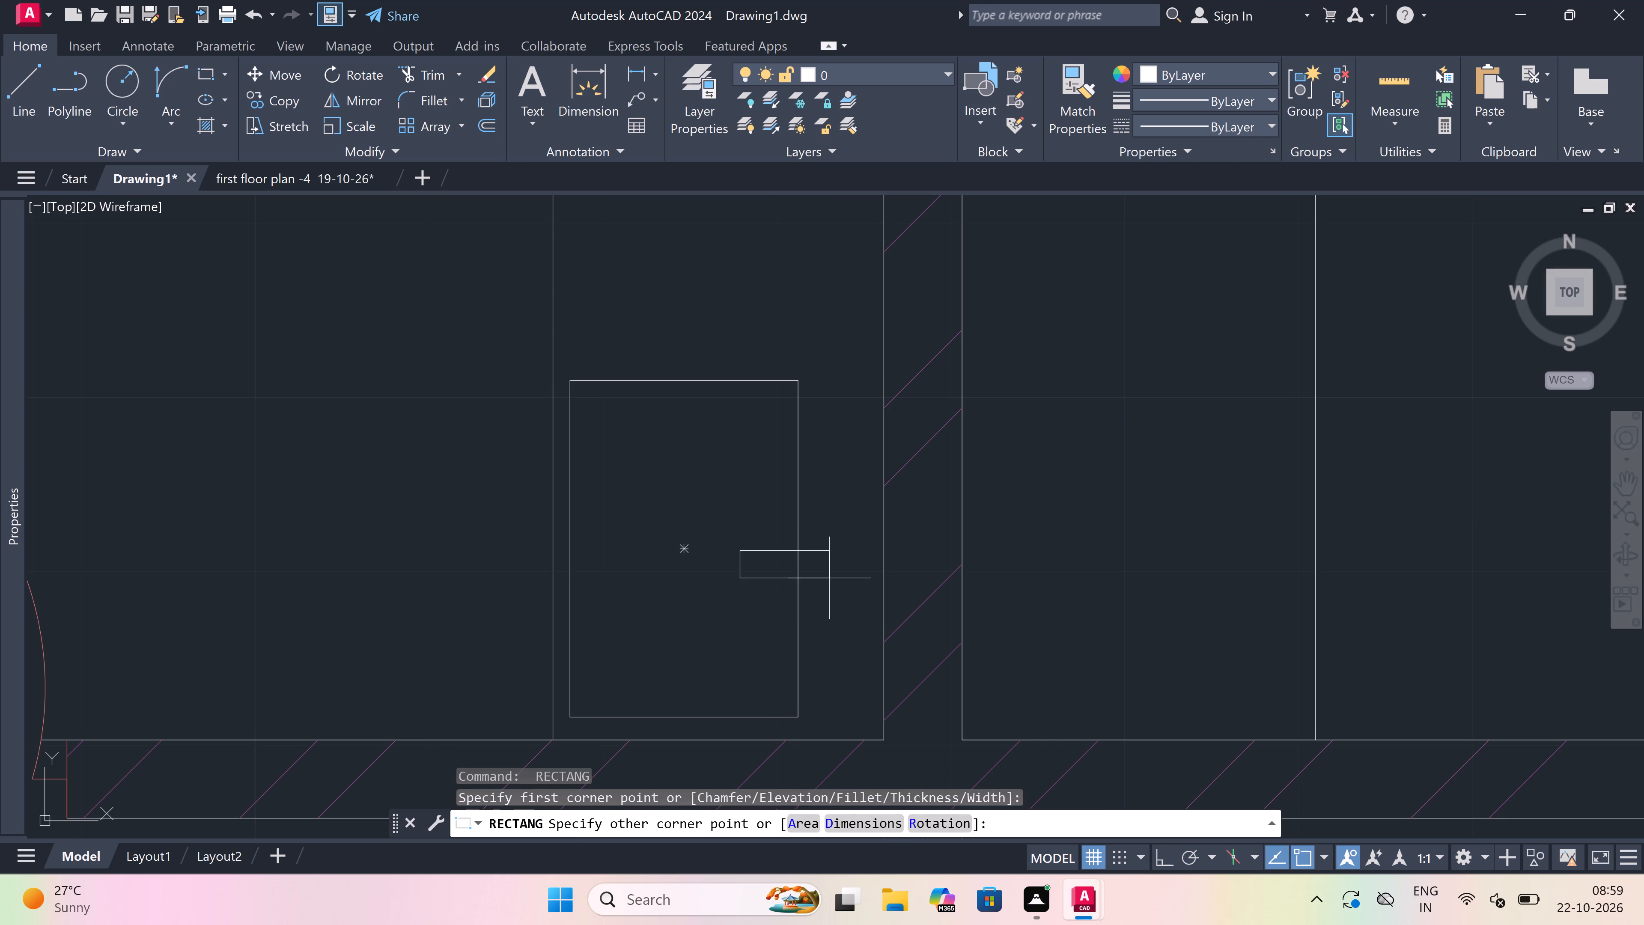
{"action": "double_click", "coordinate": [838, 574]}
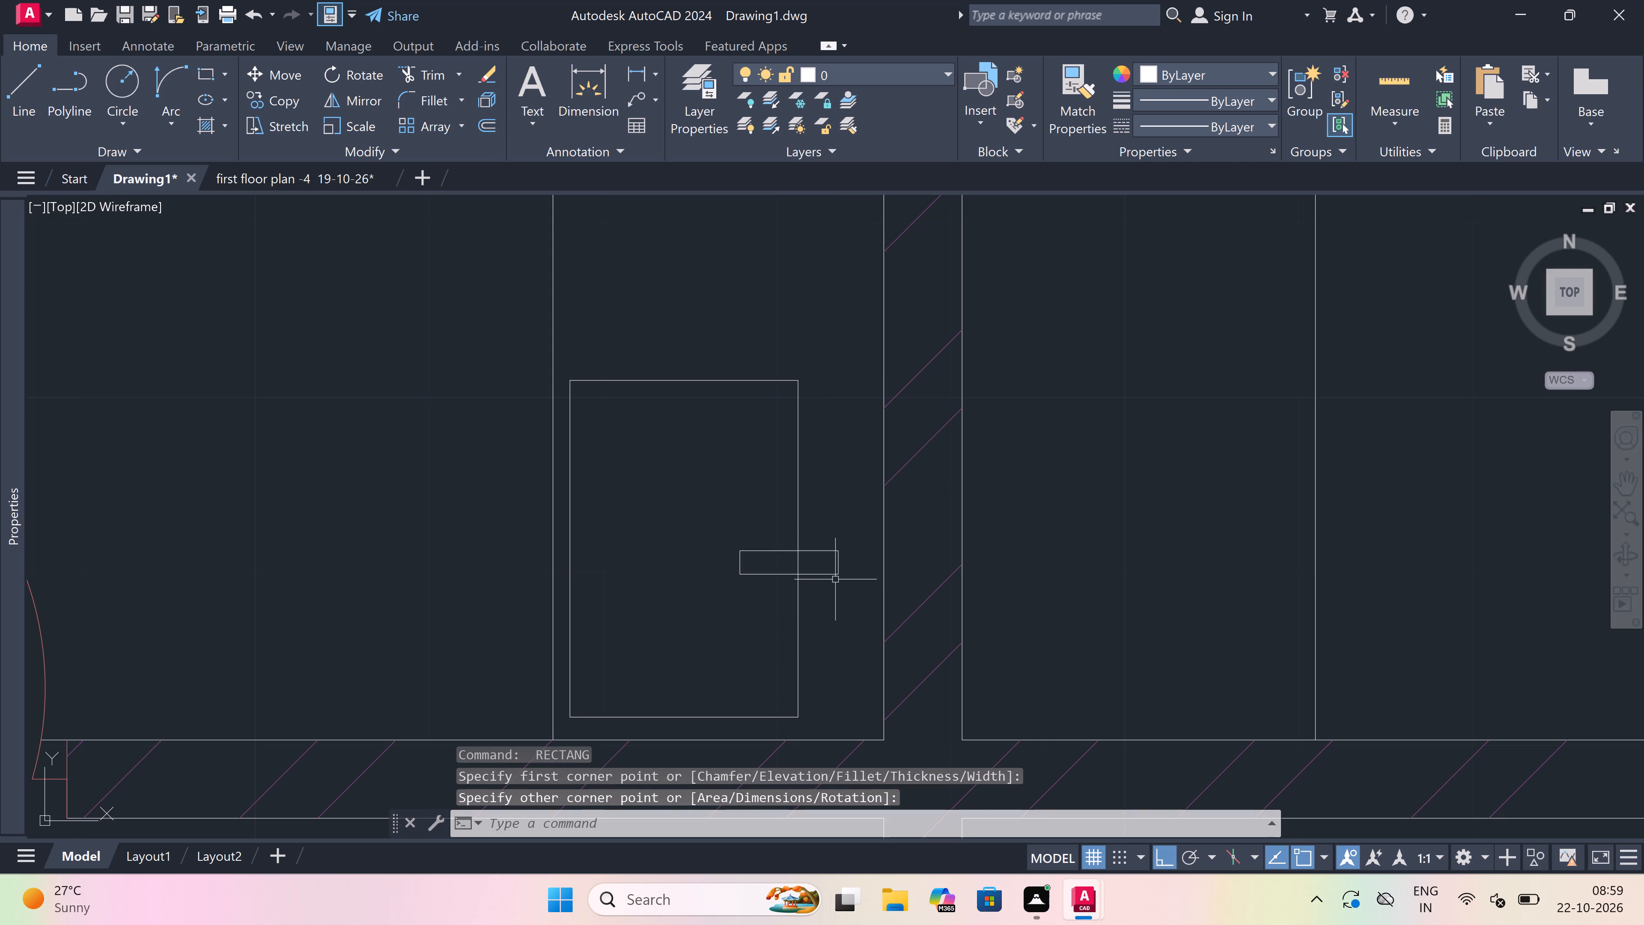
Trim the upright counter rectangle's right edge where it passes through the small narrow rectangle.
{"action": "key", "text": "t"}
{"action": "key", "text": "r"}
{"action": "key", "text": "space"}
{"action": "scroll", "coordinate": [784, 559], "scroll_direction": "up", "scroll_amount": 2}
{"action": "left_click", "coordinate": [784, 558]}
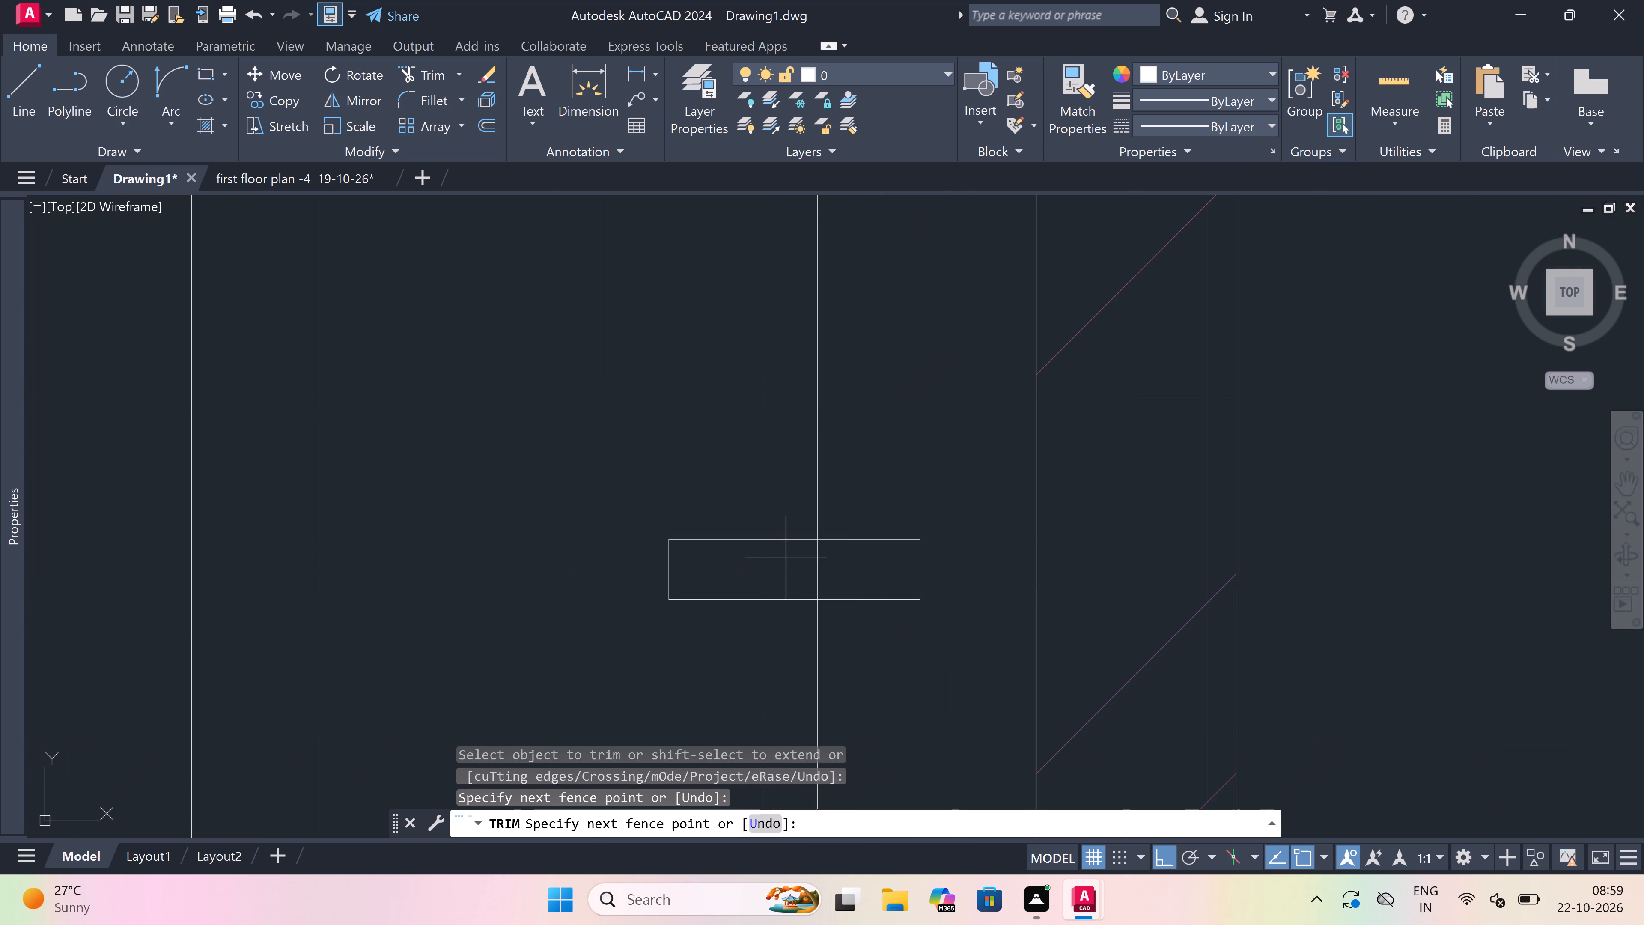
{"action": "left_click", "coordinate": [864, 565]}
{"action": "key", "text": "Escape"}
{"action": "scroll", "coordinate": [718, 505], "scroll_direction": "down", "scroll_amount": 4}
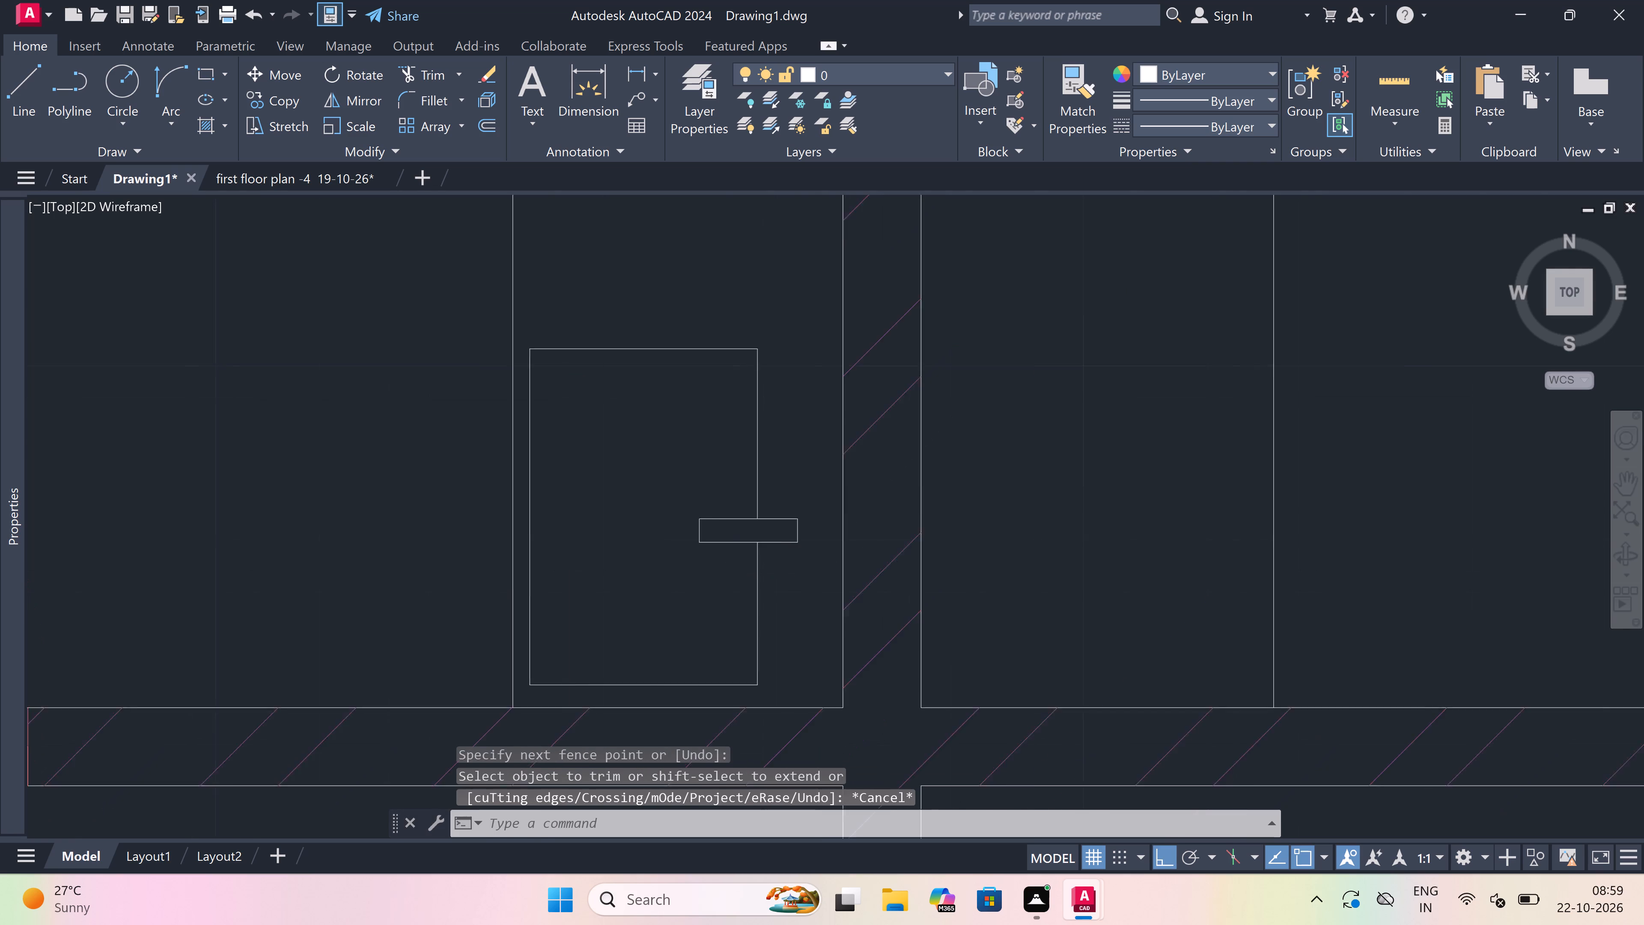
Draw a drain circle of about 1" radius inside the upright rectangle, level with the narrow rectangle and near the opposite edge.
{"action": "scroll", "coordinate": [694, 518], "scroll_direction": "up", "scroll_amount": 2}
{"action": "key", "text": "c"}
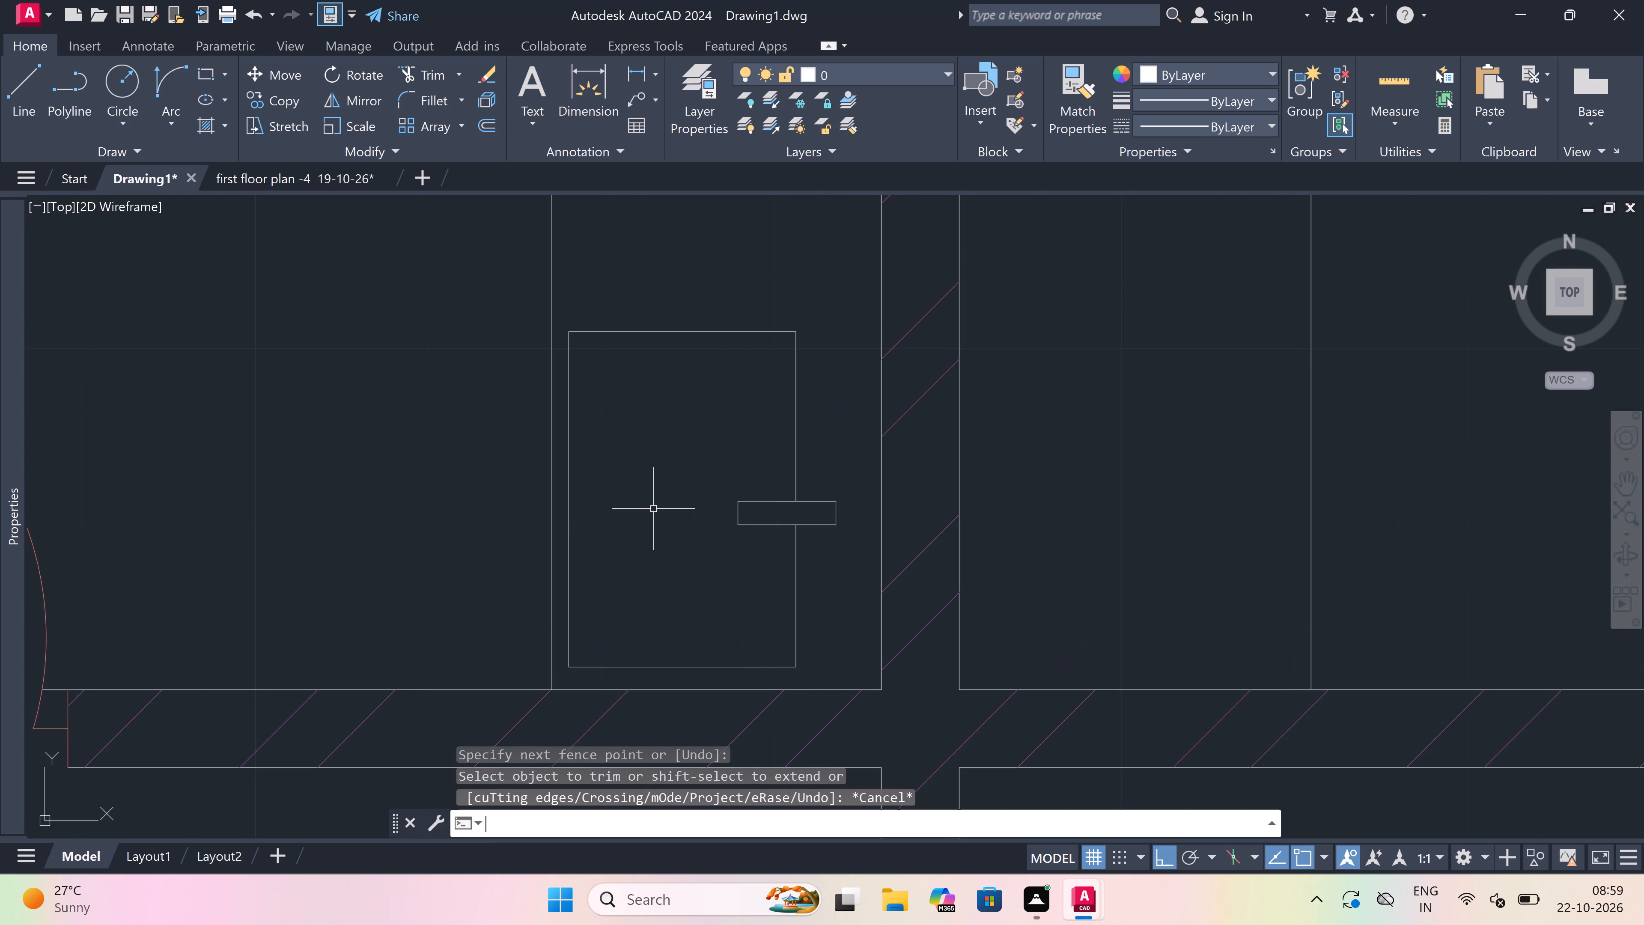
{"action": "key", "text": "space"}
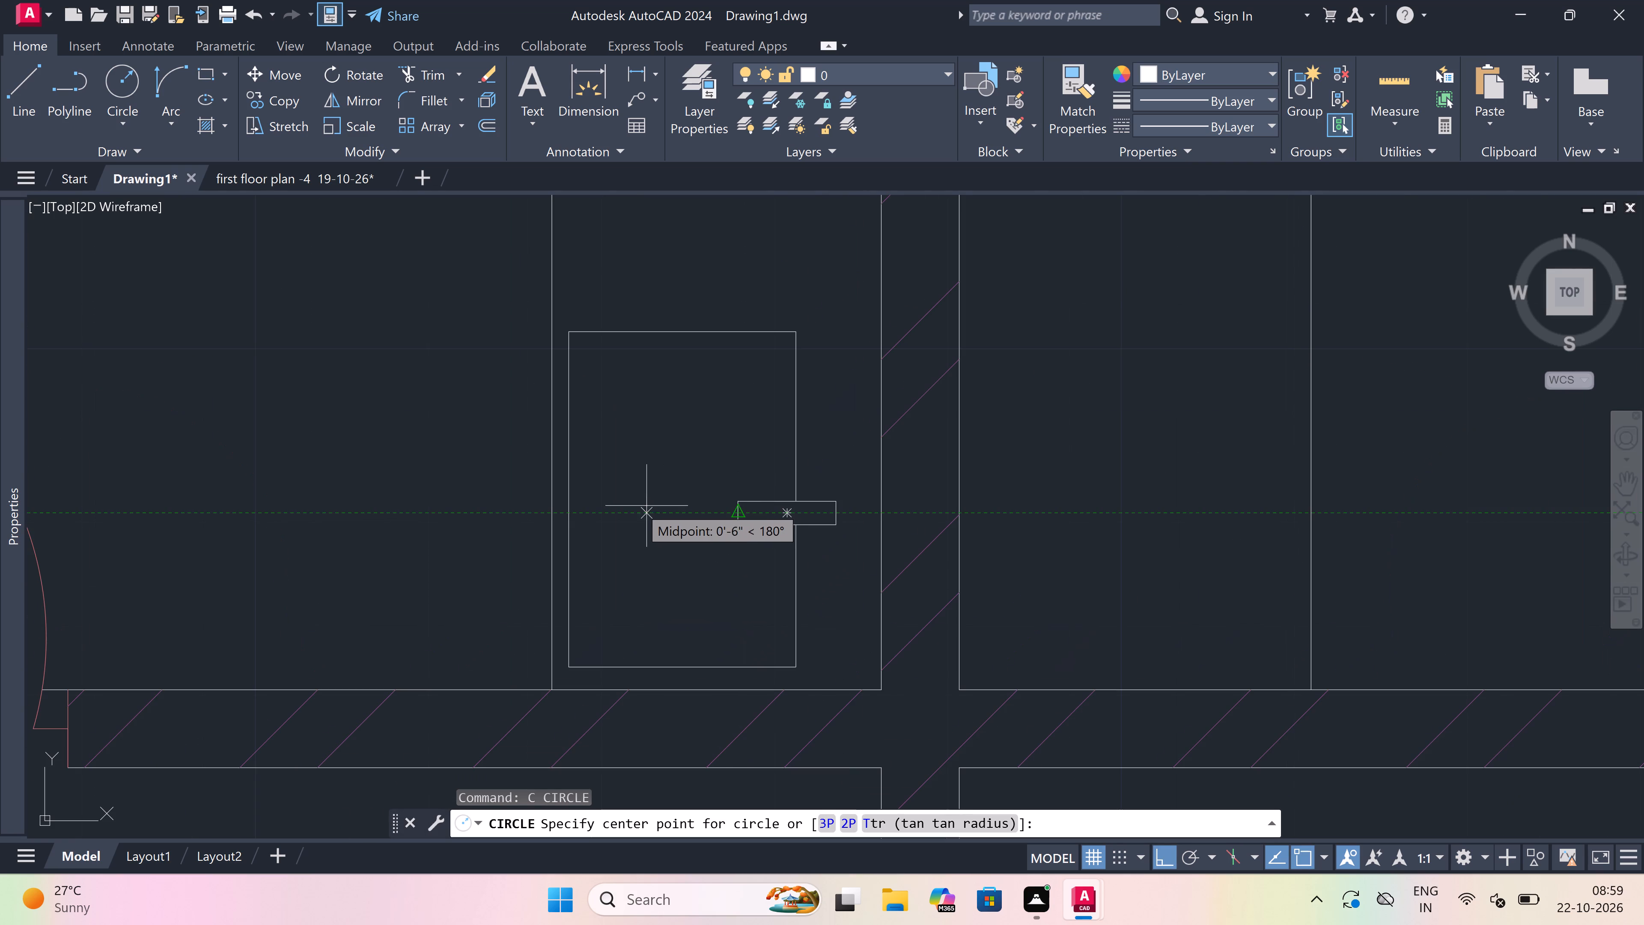
{"action": "left_click", "coordinate": [626, 509]}
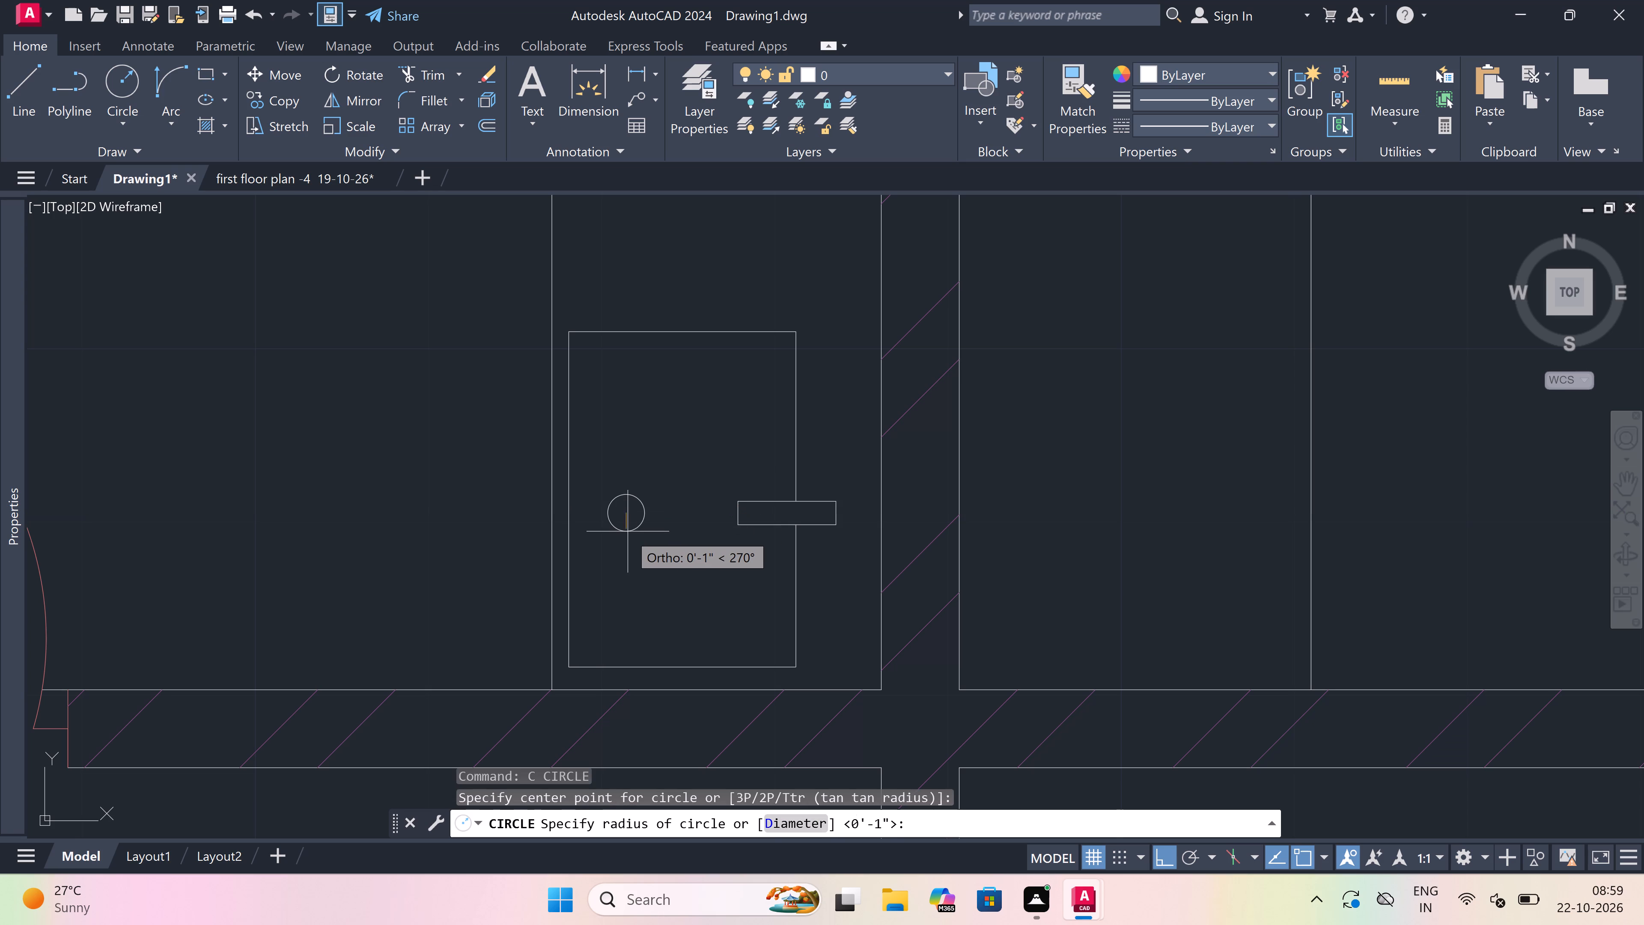
{"action": "left_click", "coordinate": [632, 531]}
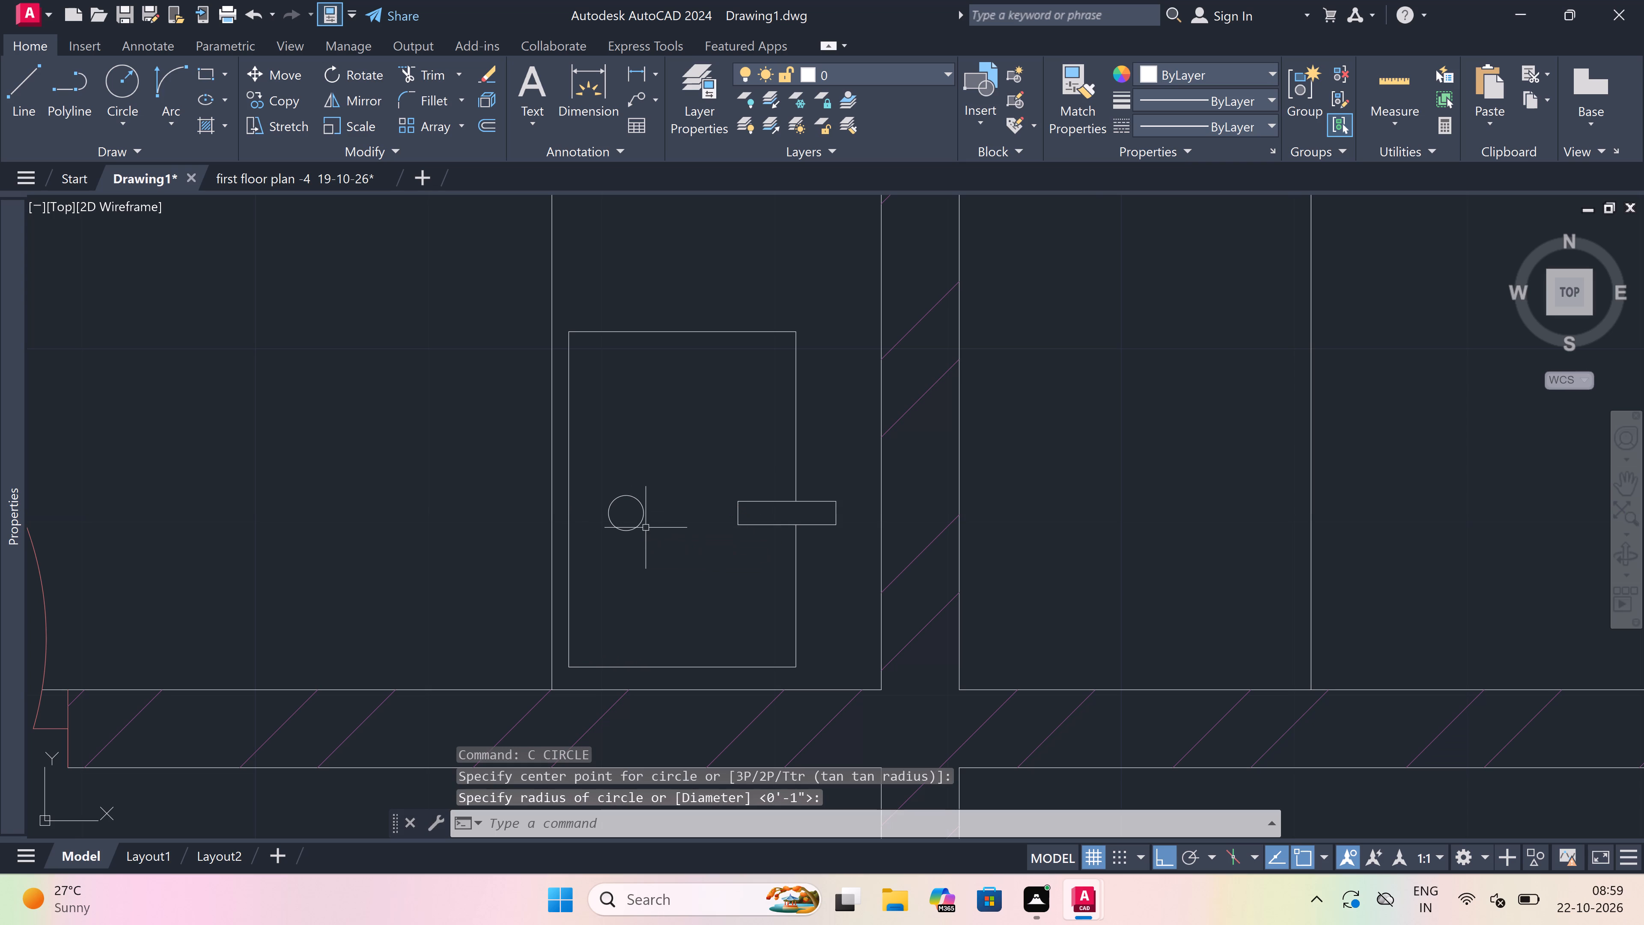
Move the whole sink symbol slightly horizontally toward the wall between the kitchens, keeping it within the left kitchen's side counter.
{"action": "scroll", "coordinate": [734, 537], "scroll_direction": "down", "scroll_amount": 4}
{"action": "scroll", "coordinate": [716, 552], "scroll_direction": "up", "scroll_amount": 2}
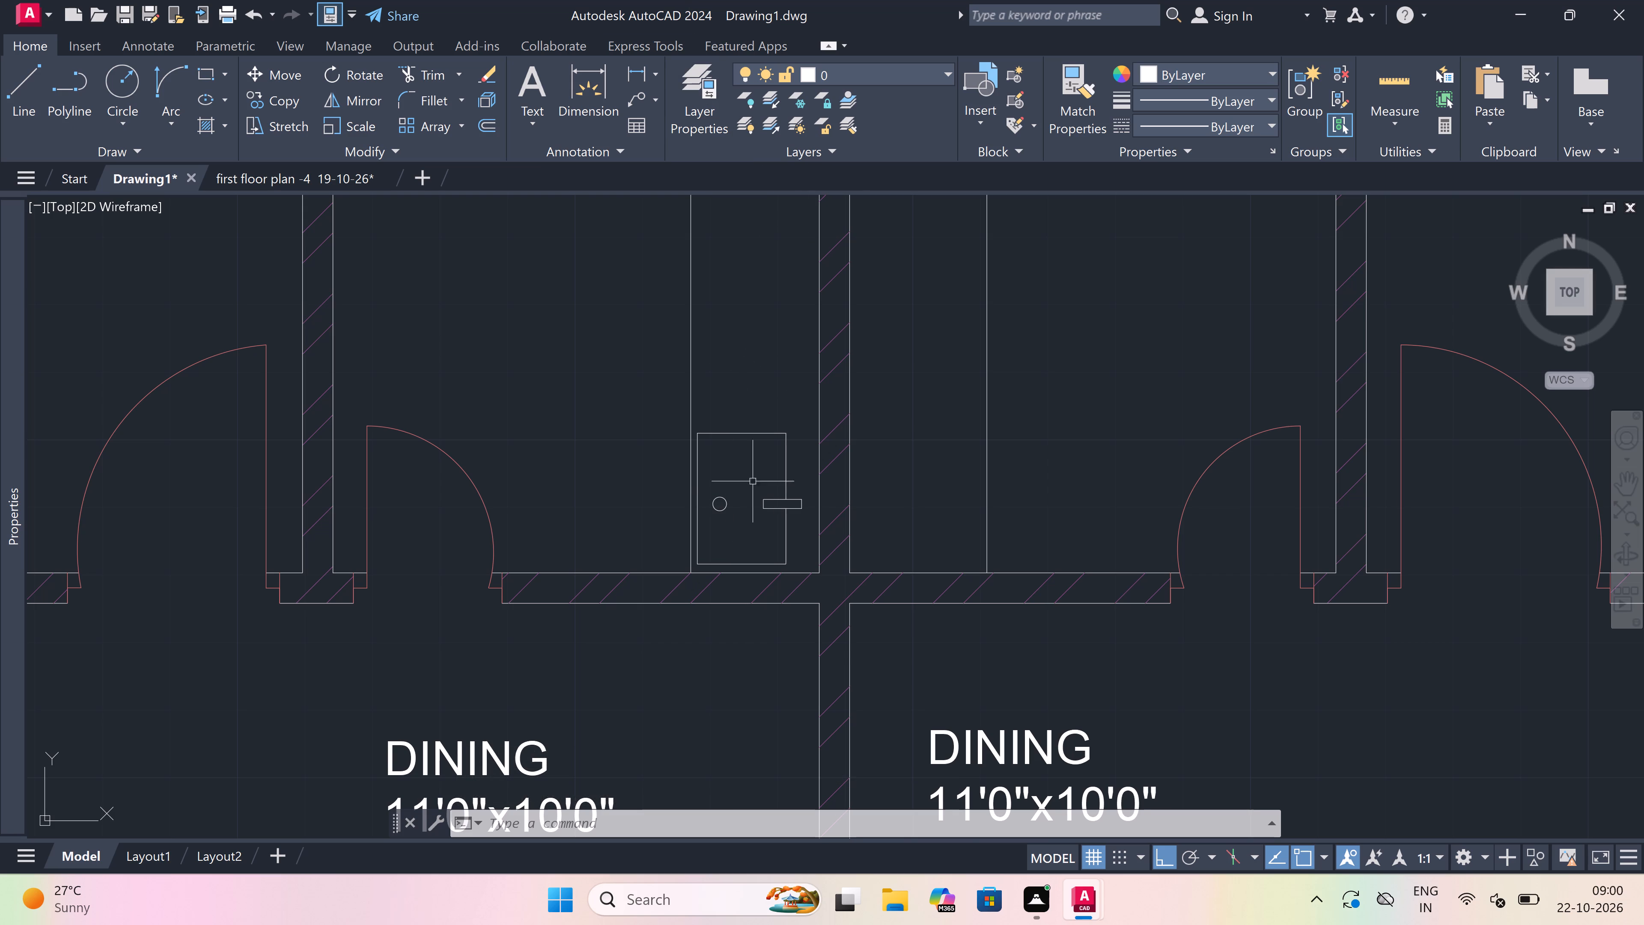
{"action": "scroll", "coordinate": [763, 491], "scroll_direction": "up", "scroll_amount": 2}
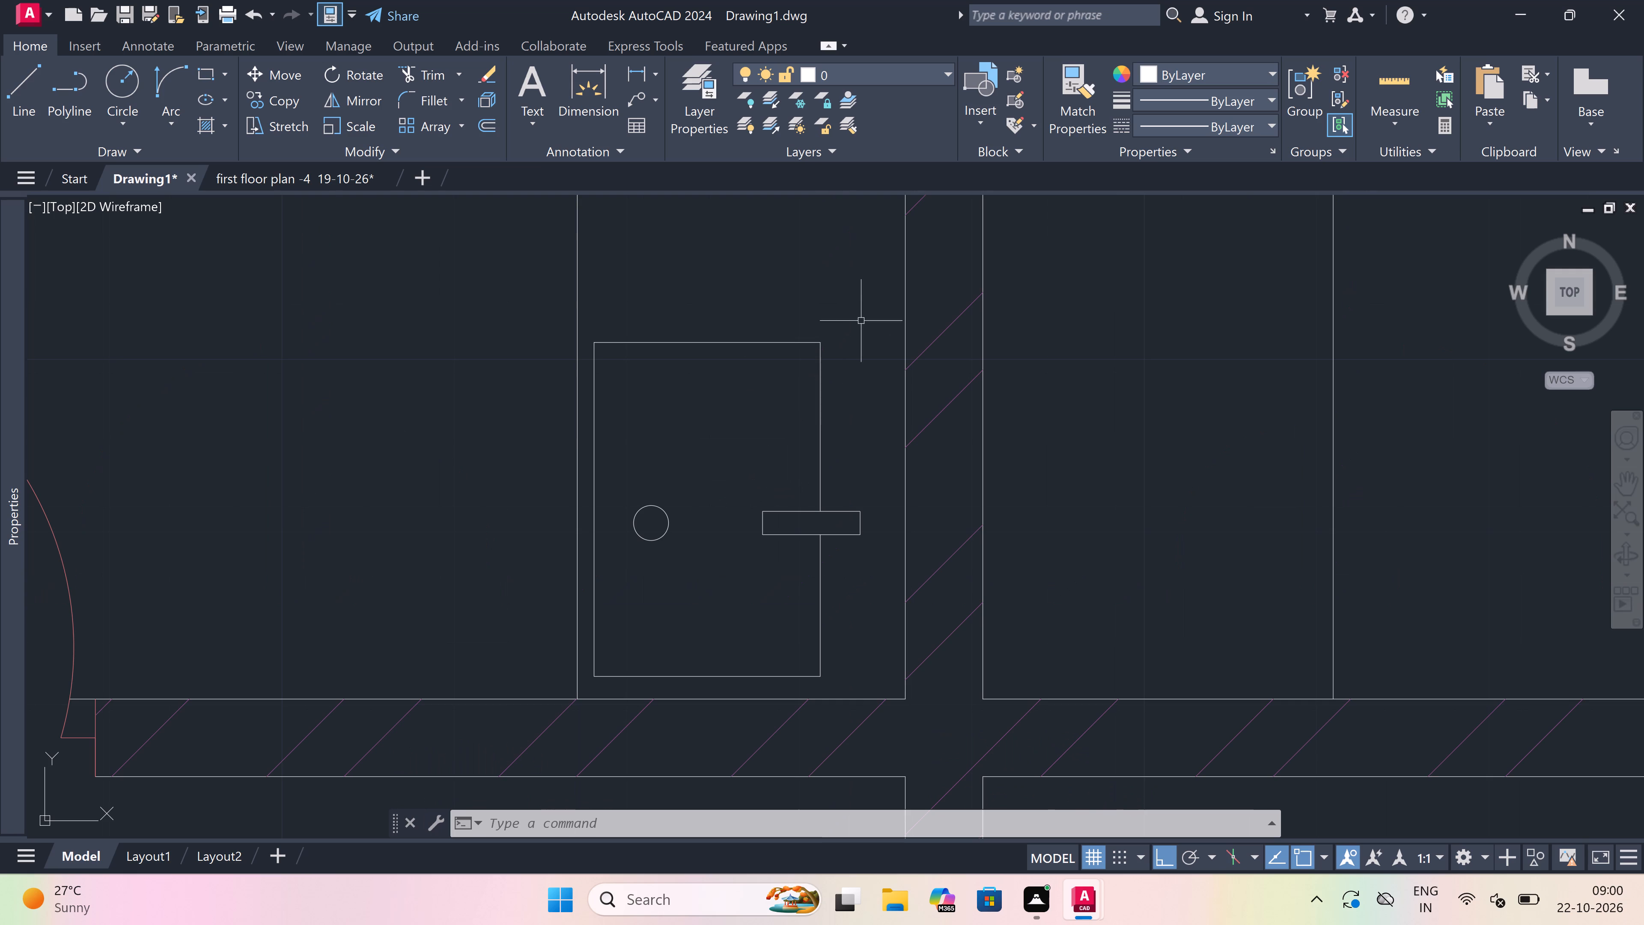
{"action": "left_click", "coordinate": [870, 304]}
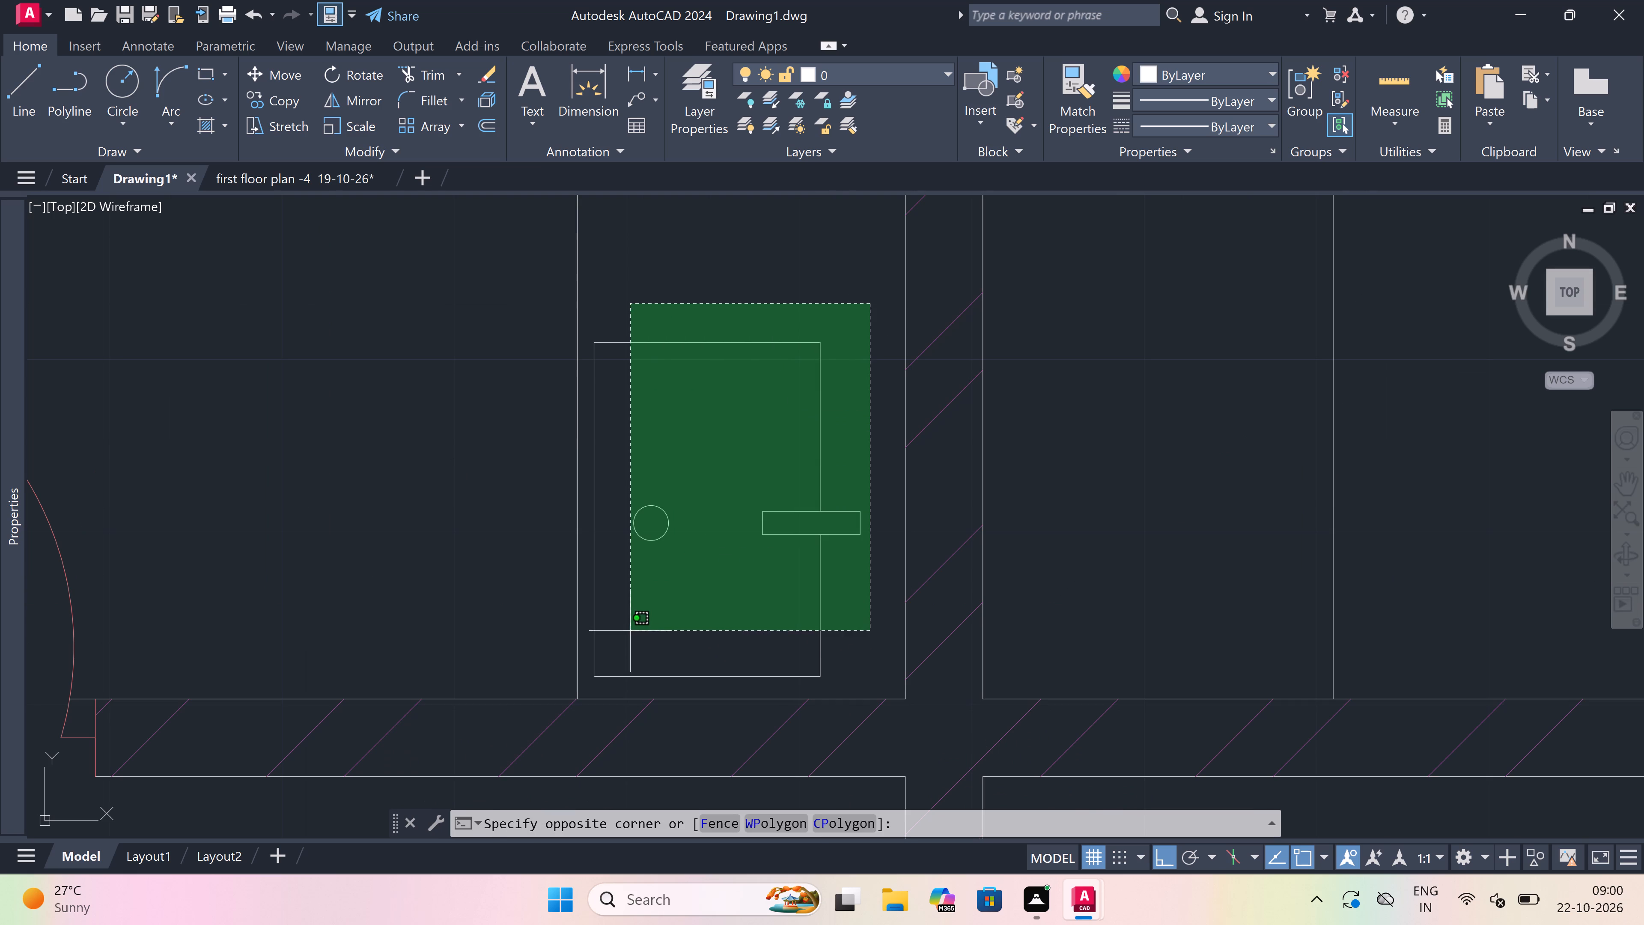
{"action": "left_click", "coordinate": [593, 691]}
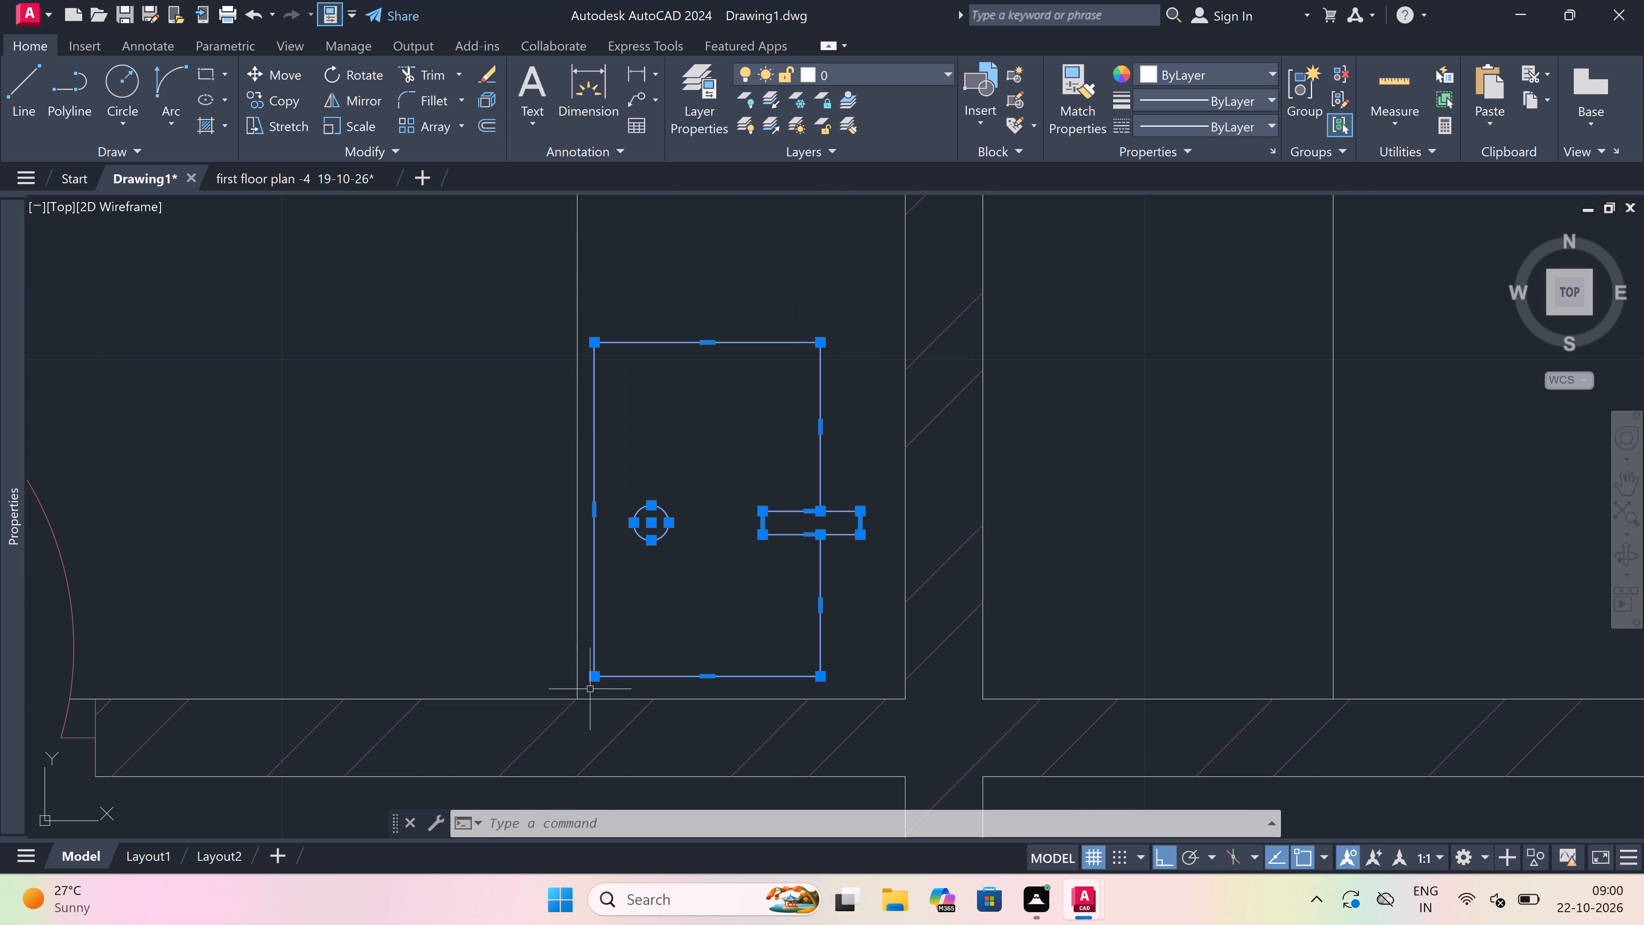
{"action": "left_click", "coordinate": [288, 73]}
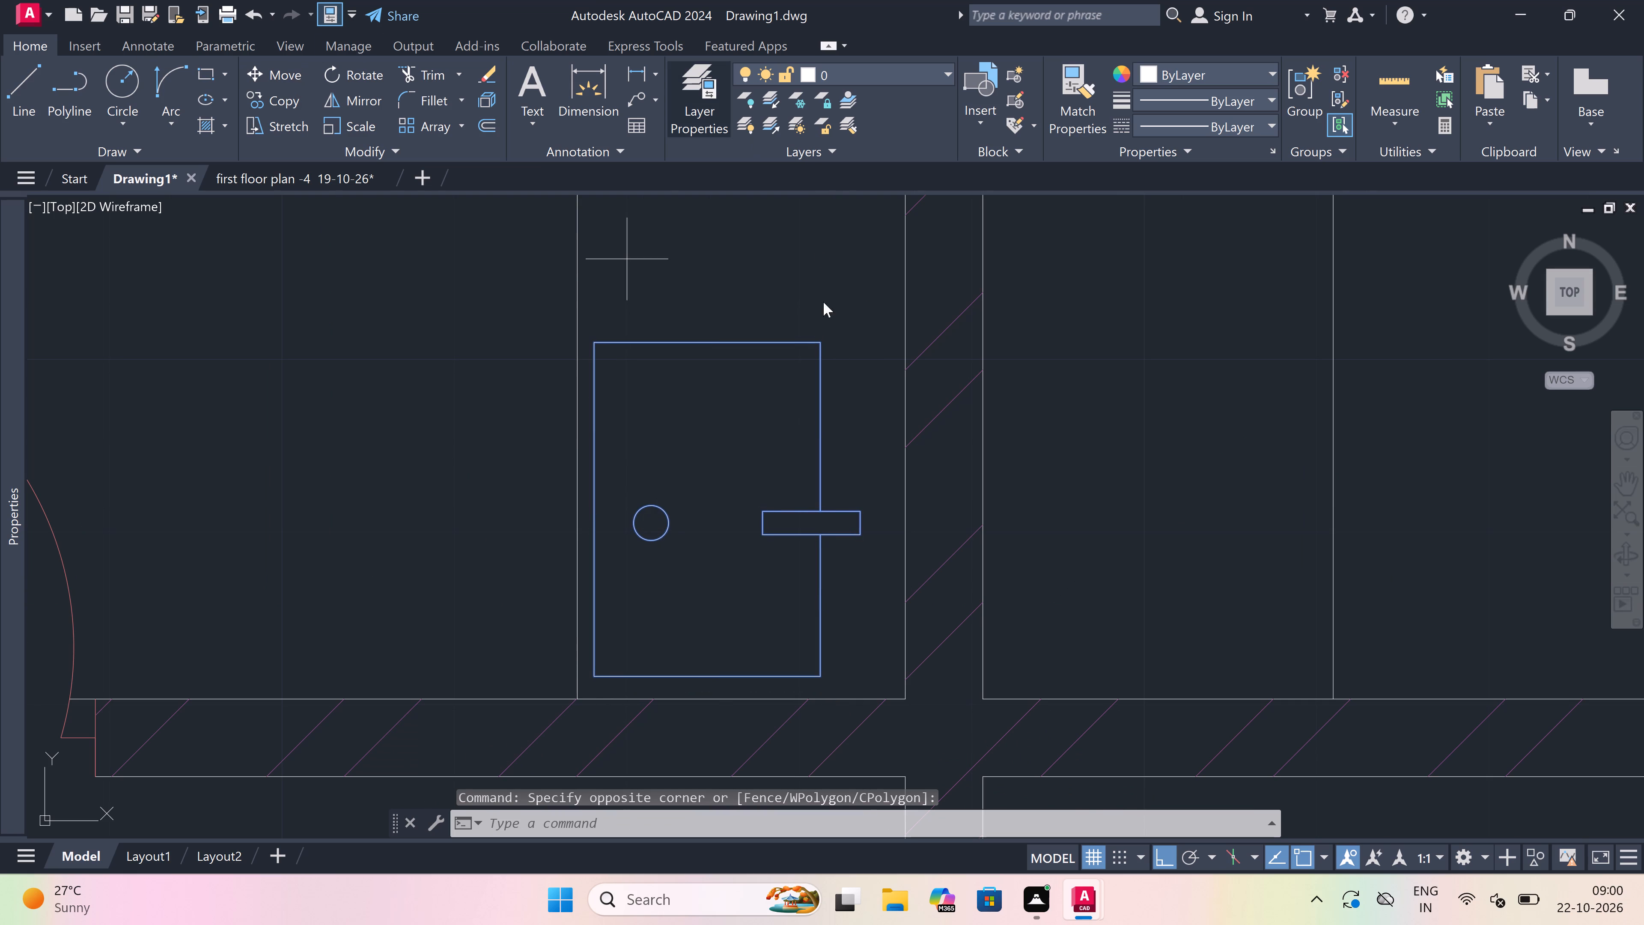
{"action": "left_click", "coordinate": [713, 442]}
{"action": "left_click", "coordinate": [732, 432]}
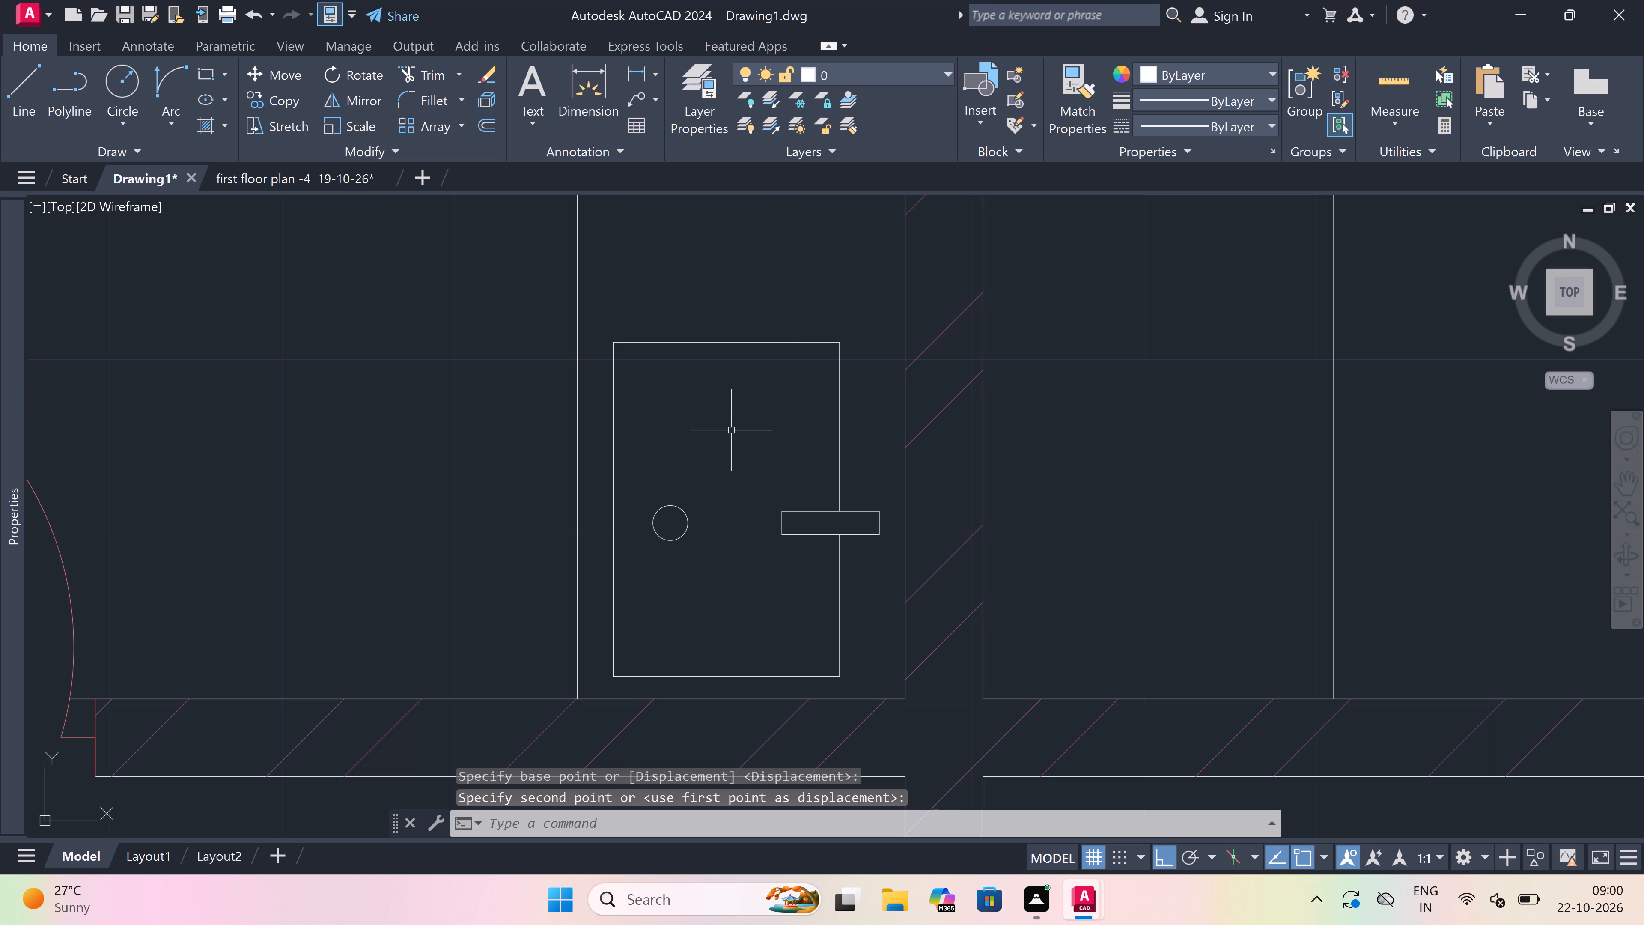
Copy the whole sink symbol, with Ortho off, into the open floor of the right kitchen below its room label.
{"action": "left_click", "coordinate": [882, 297]}
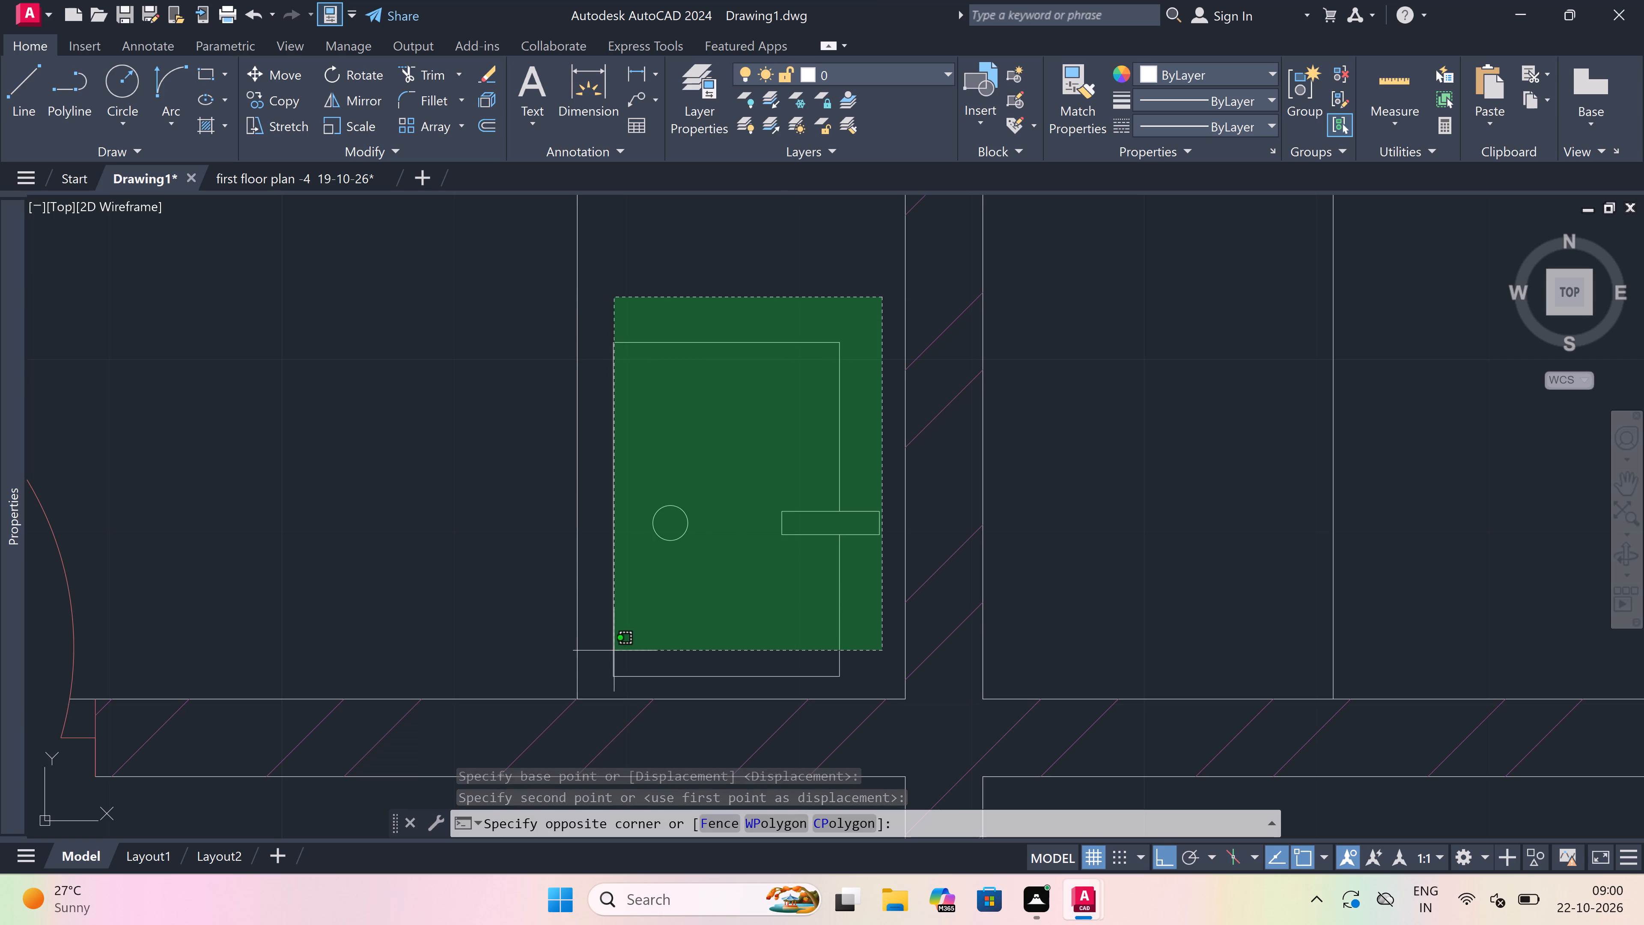
{"action": "left_click", "coordinate": [600, 687]}
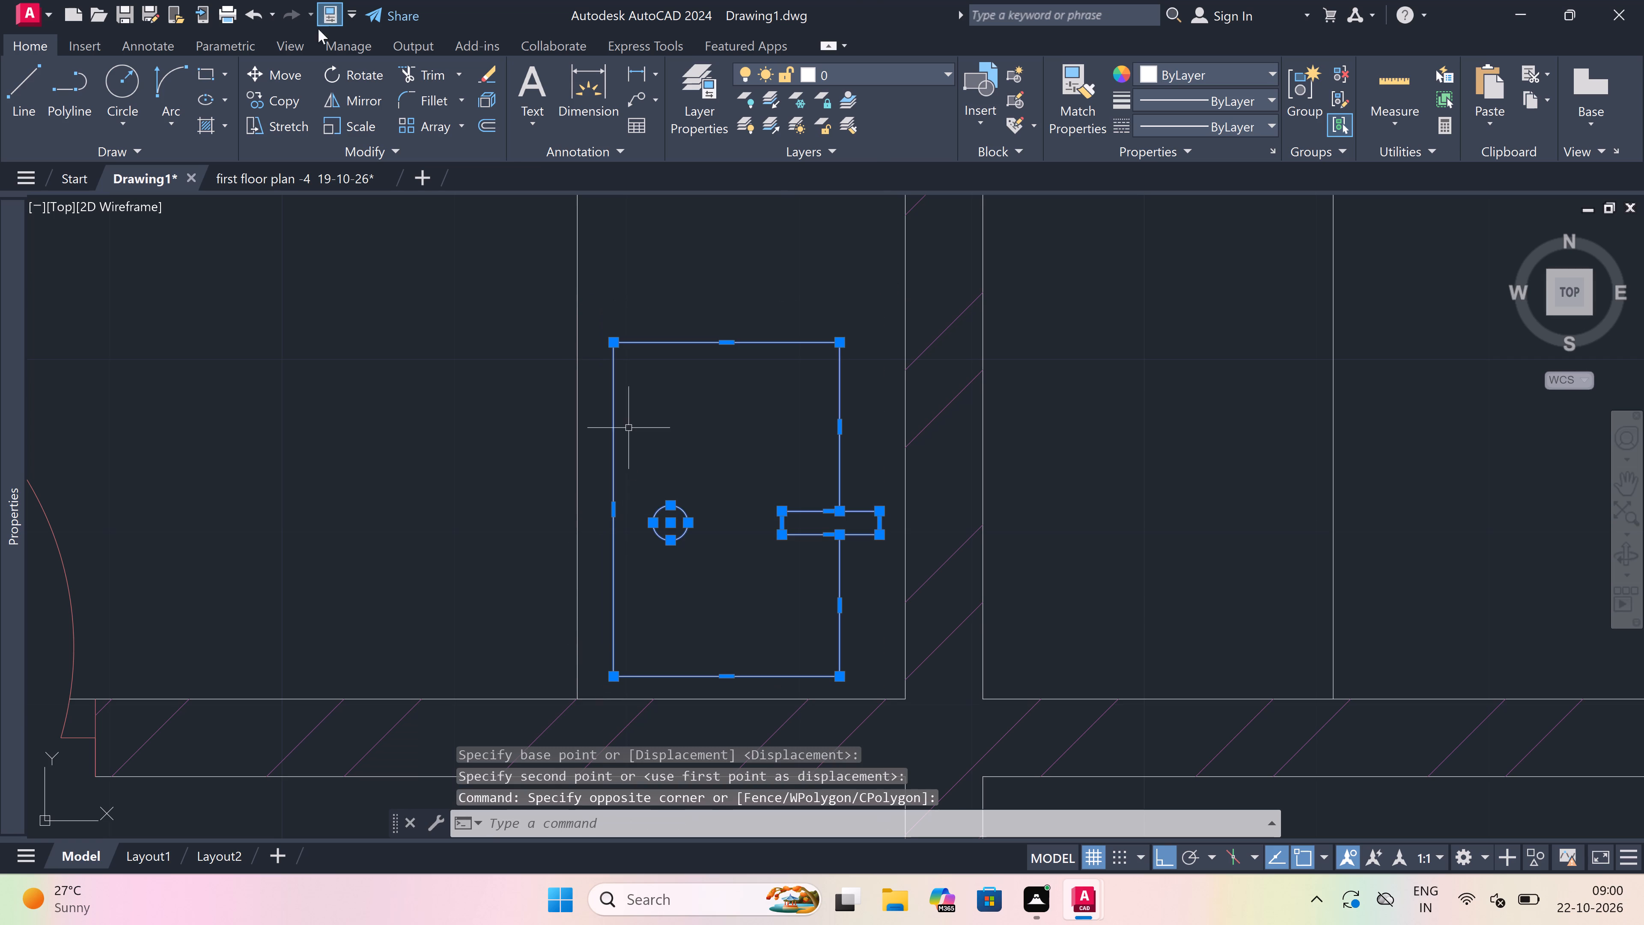
{"action": "left_click", "coordinate": [280, 99]}
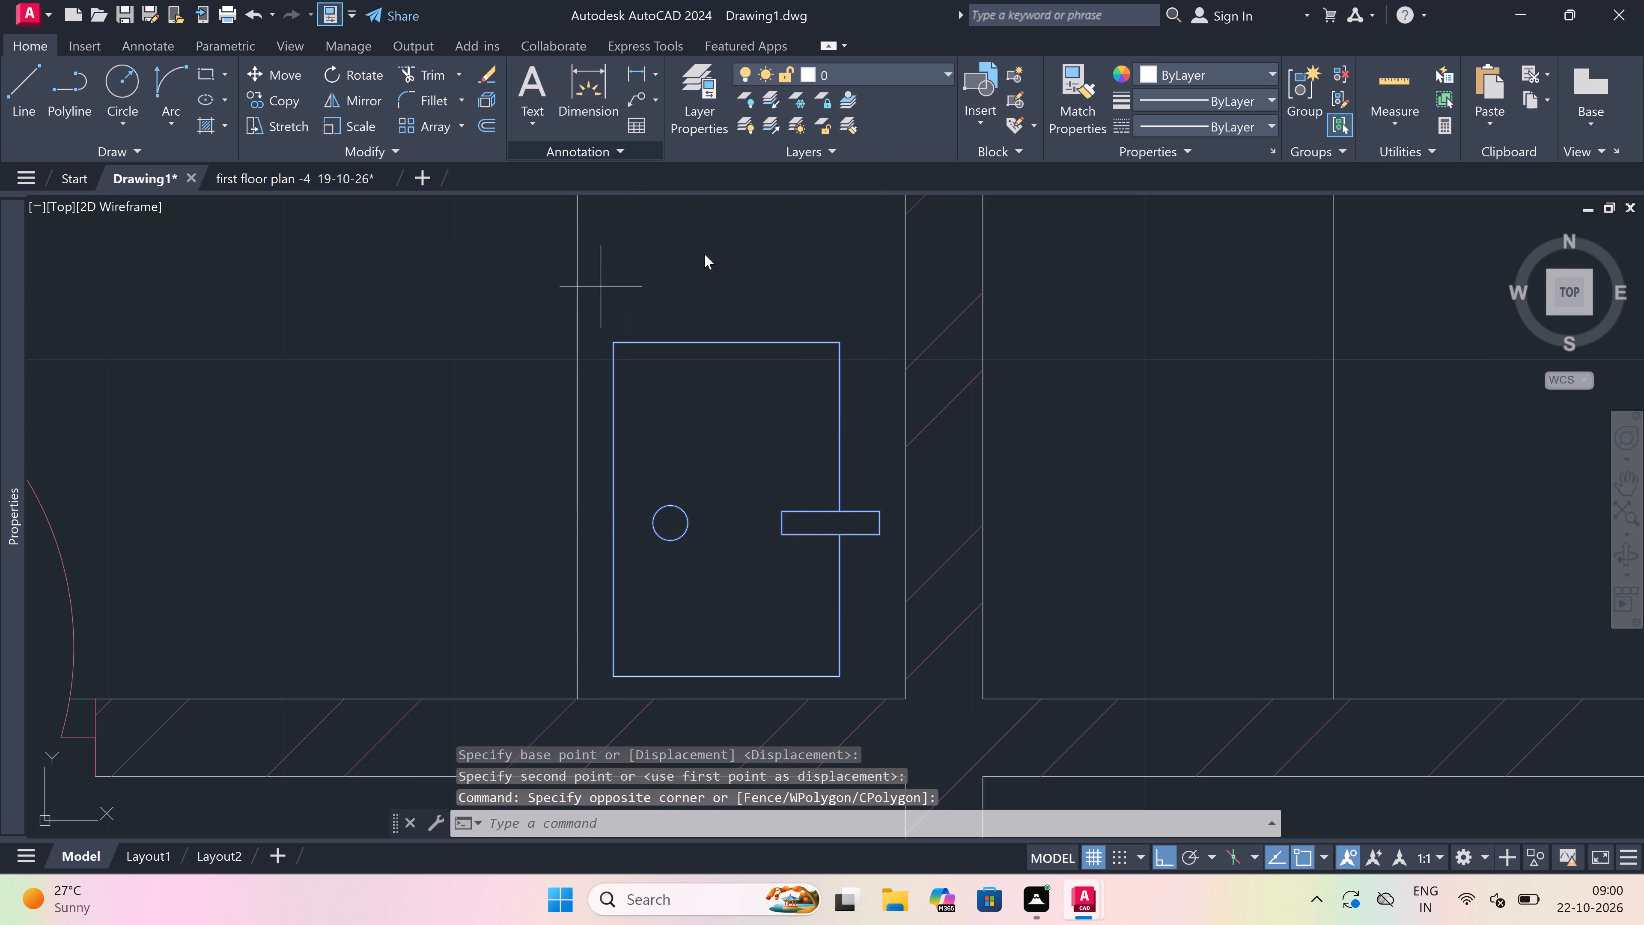
{"action": "left_click", "coordinate": [680, 451]}
{"action": "scroll", "coordinate": [478, 448], "scroll_direction": "down", "scroll_amount": 2}
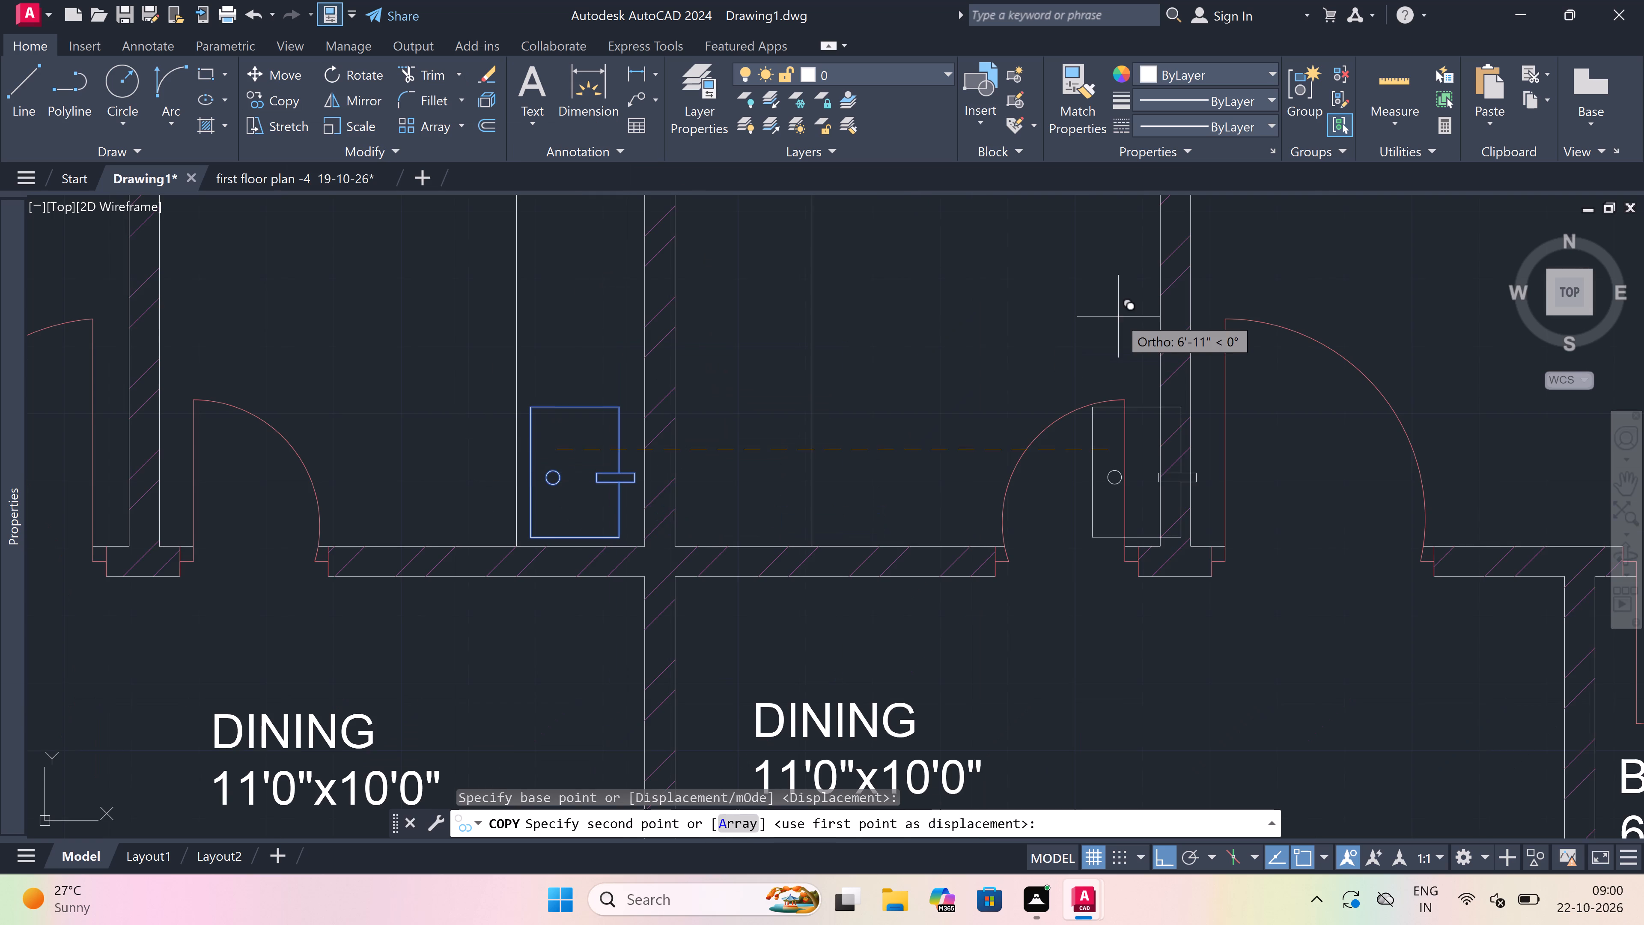
{"action": "key", "text": "F8"}
{"action": "scroll", "coordinate": [656, 439], "scroll_direction": "down", "scroll_amount": 2}
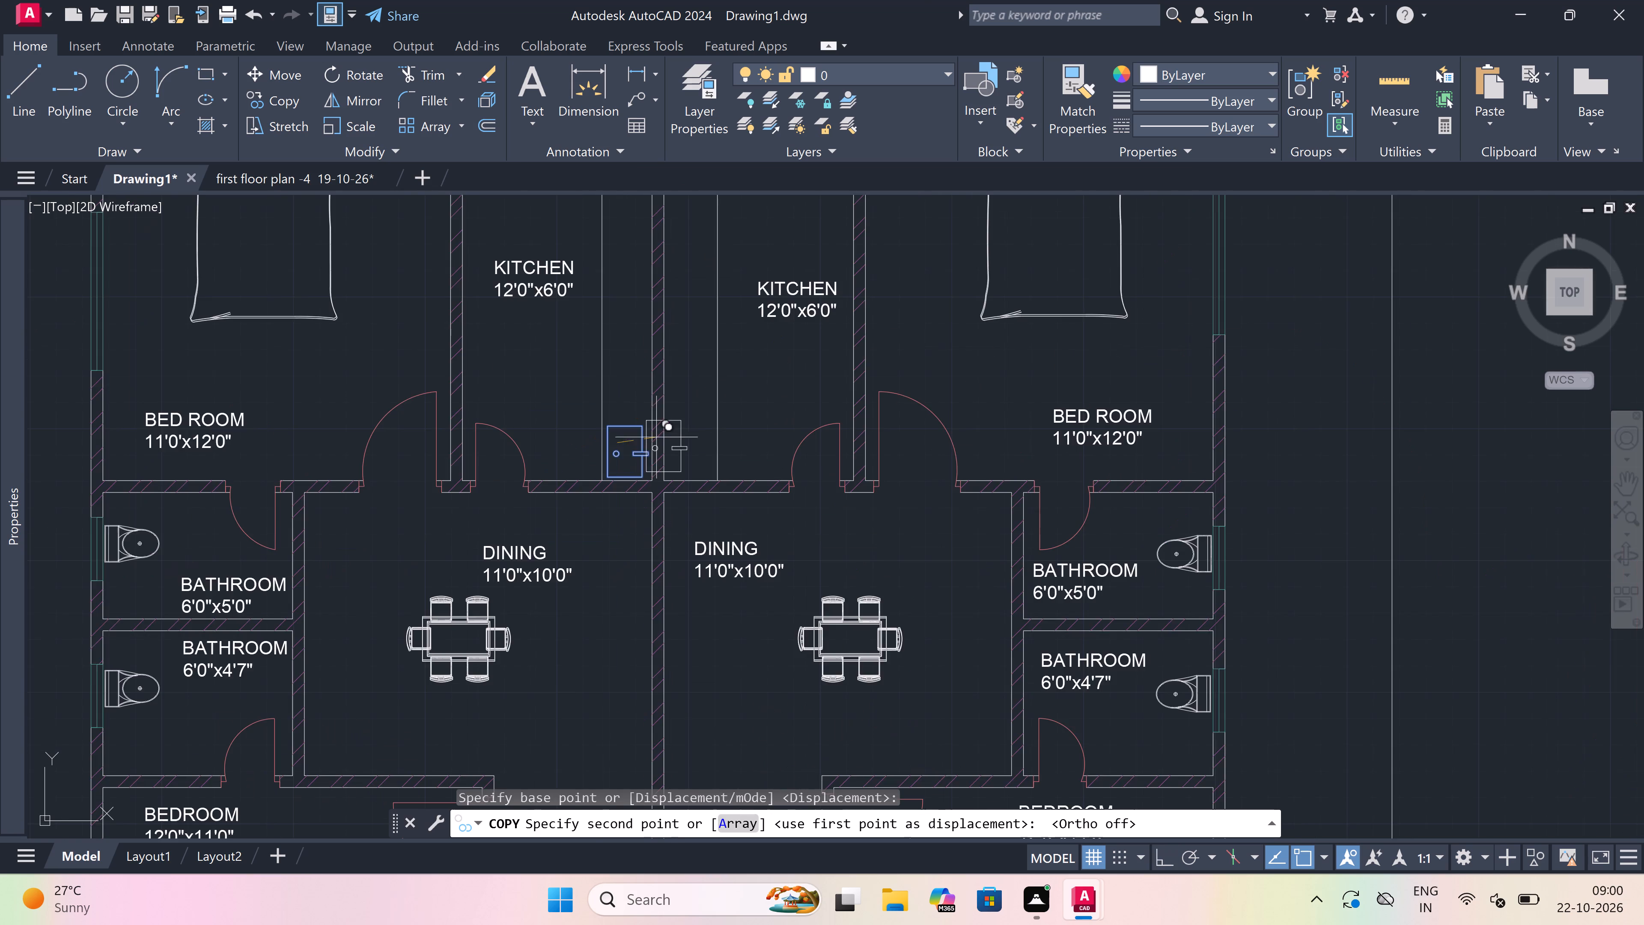
{"action": "scroll", "coordinate": [794, 355], "scroll_direction": "up", "scroll_amount": 2}
{"action": "scroll", "coordinate": [707, 390], "scroll_direction": "down", "scroll_amount": 2}
{"action": "scroll", "coordinate": [436, 387], "scroll_direction": "up", "scroll_amount": 1}
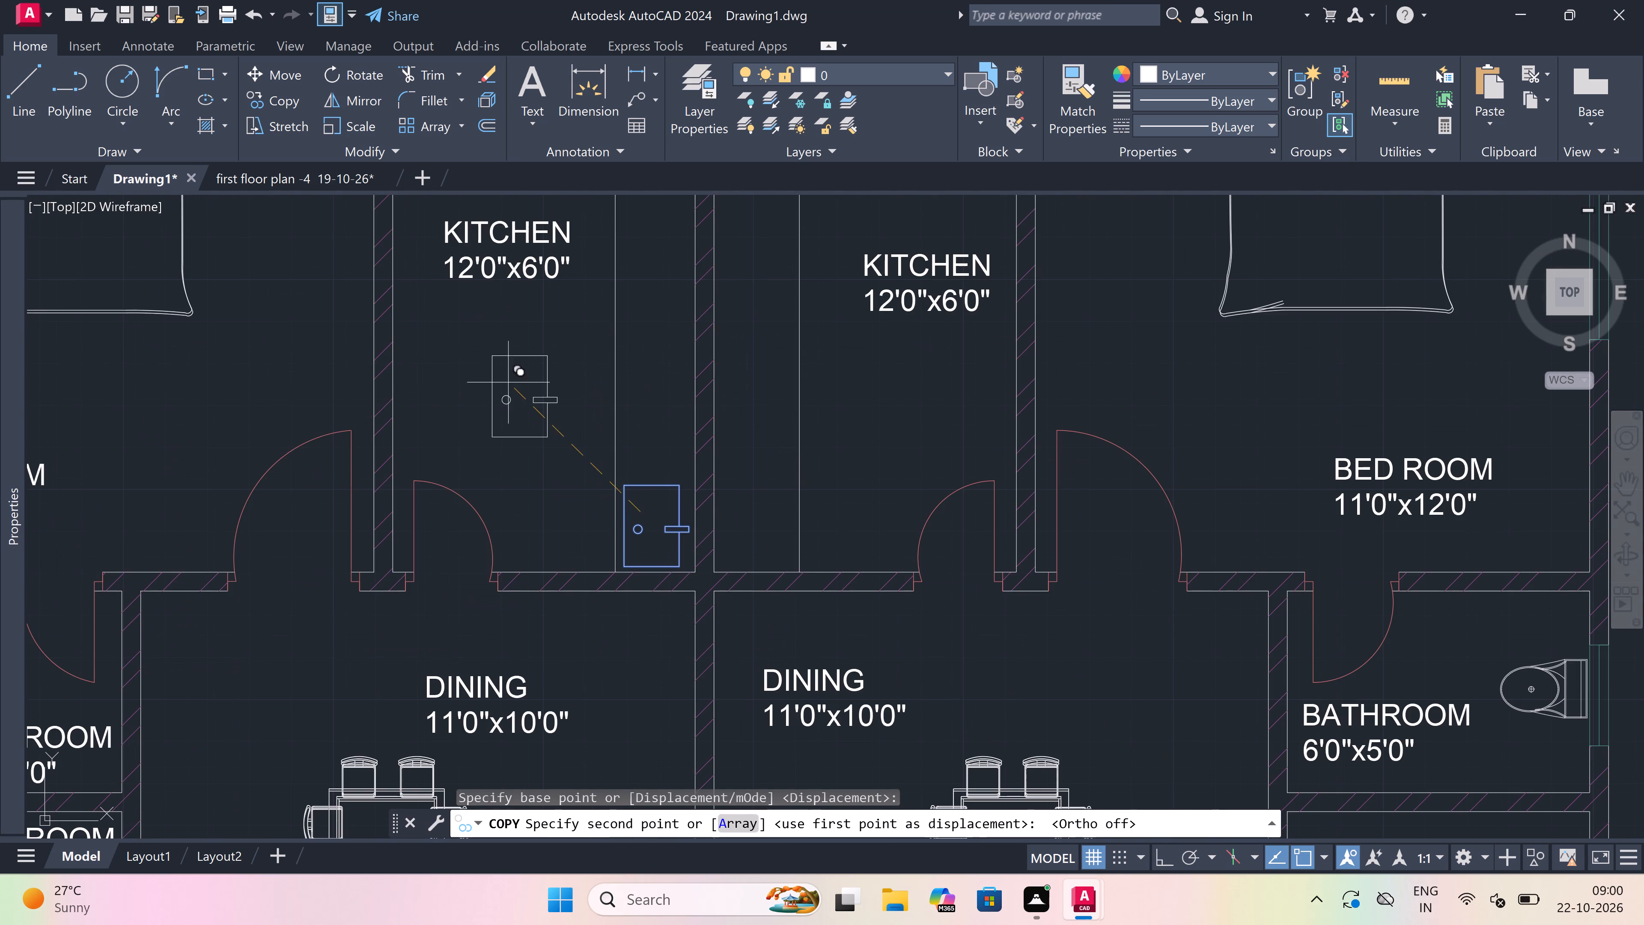
{"action": "scroll", "coordinate": [879, 393], "scroll_direction": "up", "scroll_amount": 1}
{"action": "left_click", "coordinate": [879, 392]}
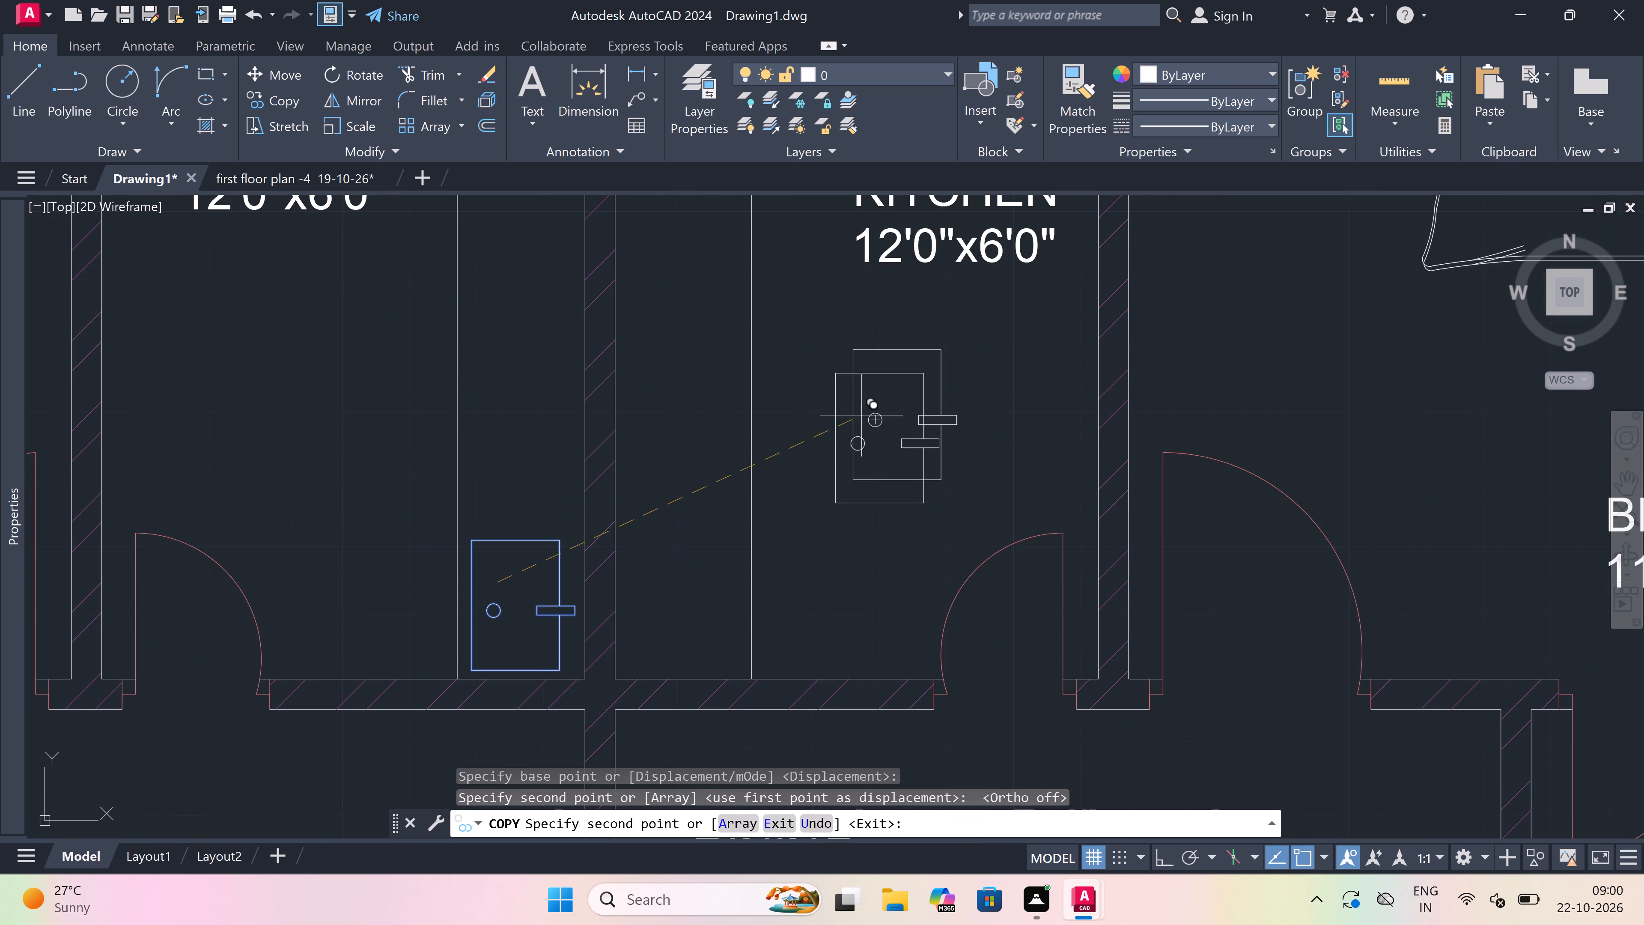
{"action": "key", "text": "Escape"}
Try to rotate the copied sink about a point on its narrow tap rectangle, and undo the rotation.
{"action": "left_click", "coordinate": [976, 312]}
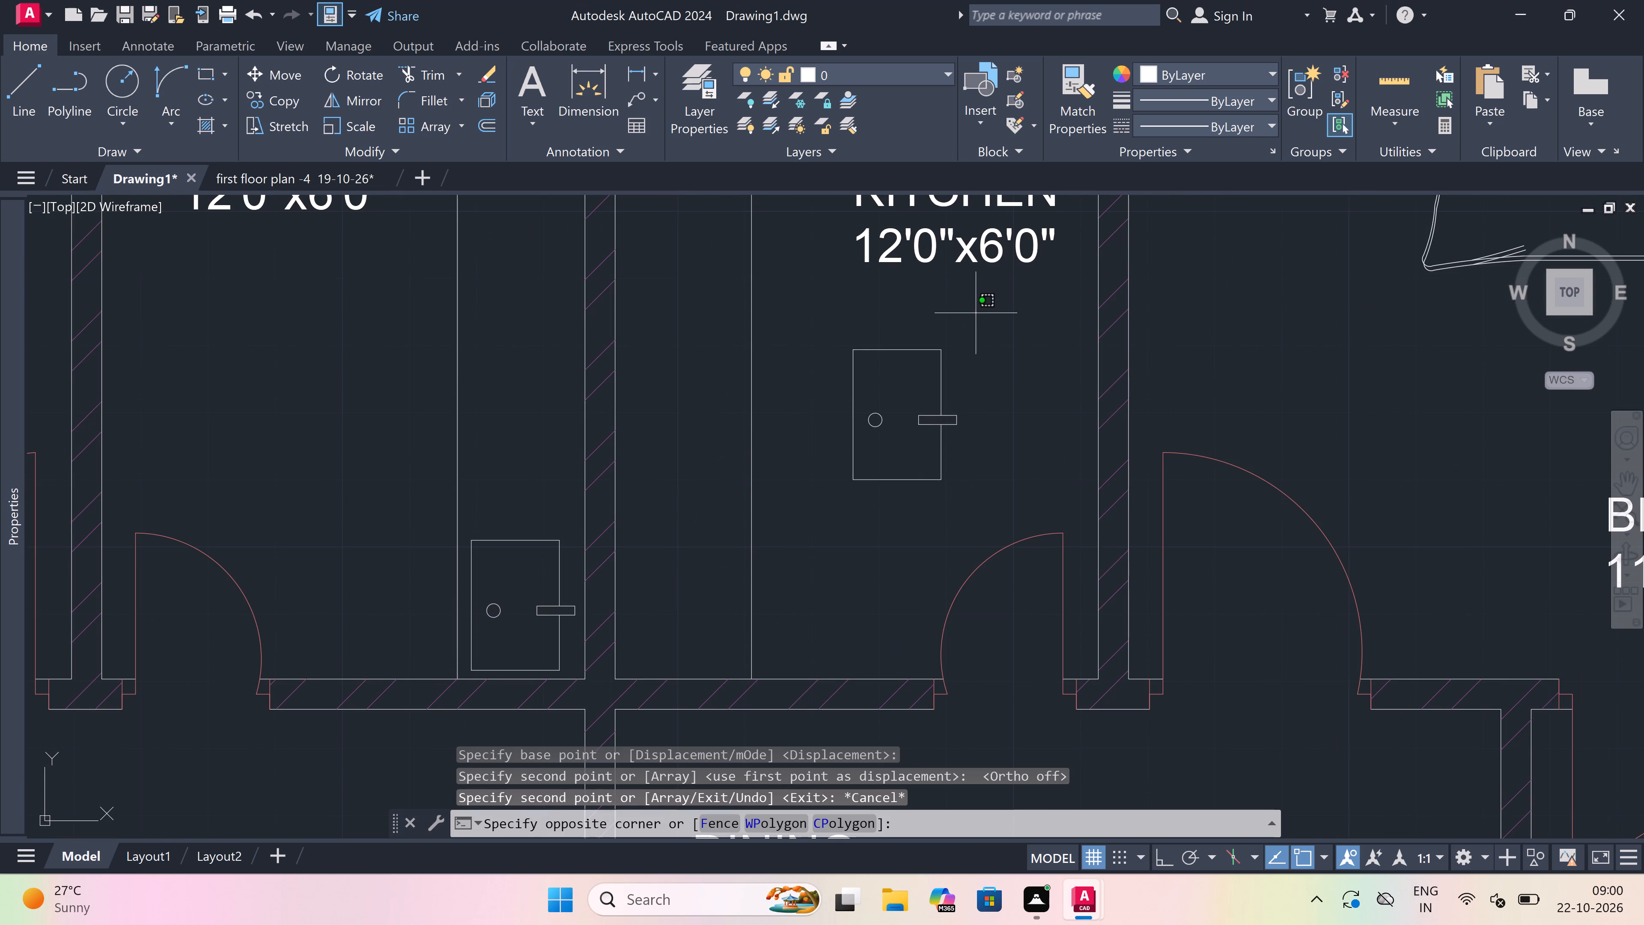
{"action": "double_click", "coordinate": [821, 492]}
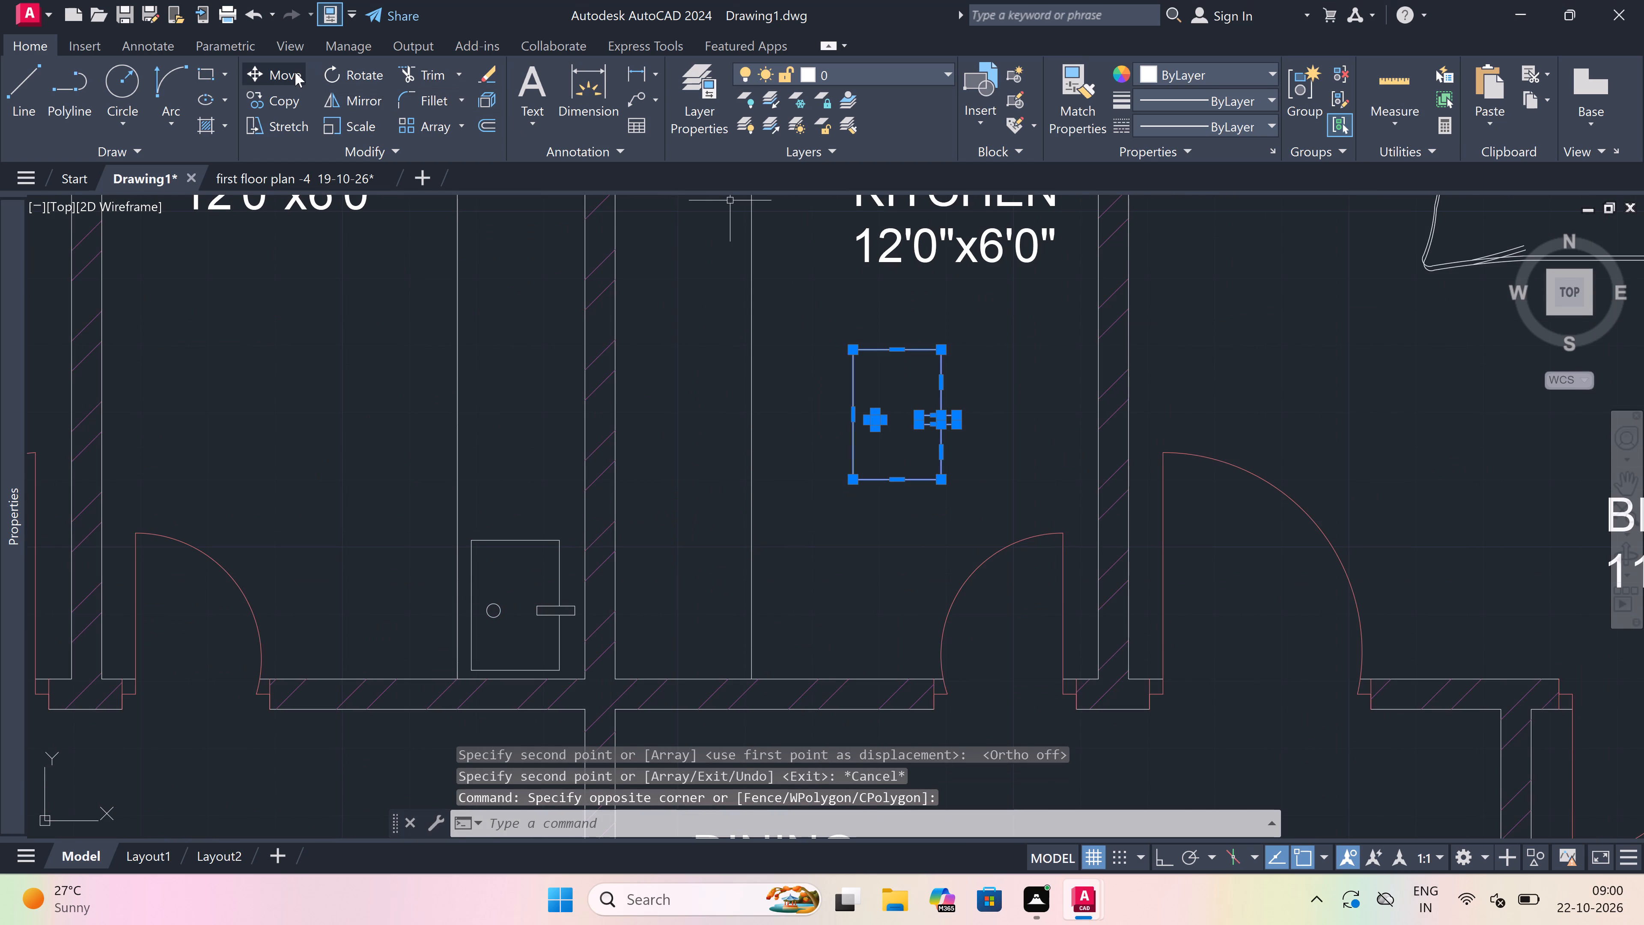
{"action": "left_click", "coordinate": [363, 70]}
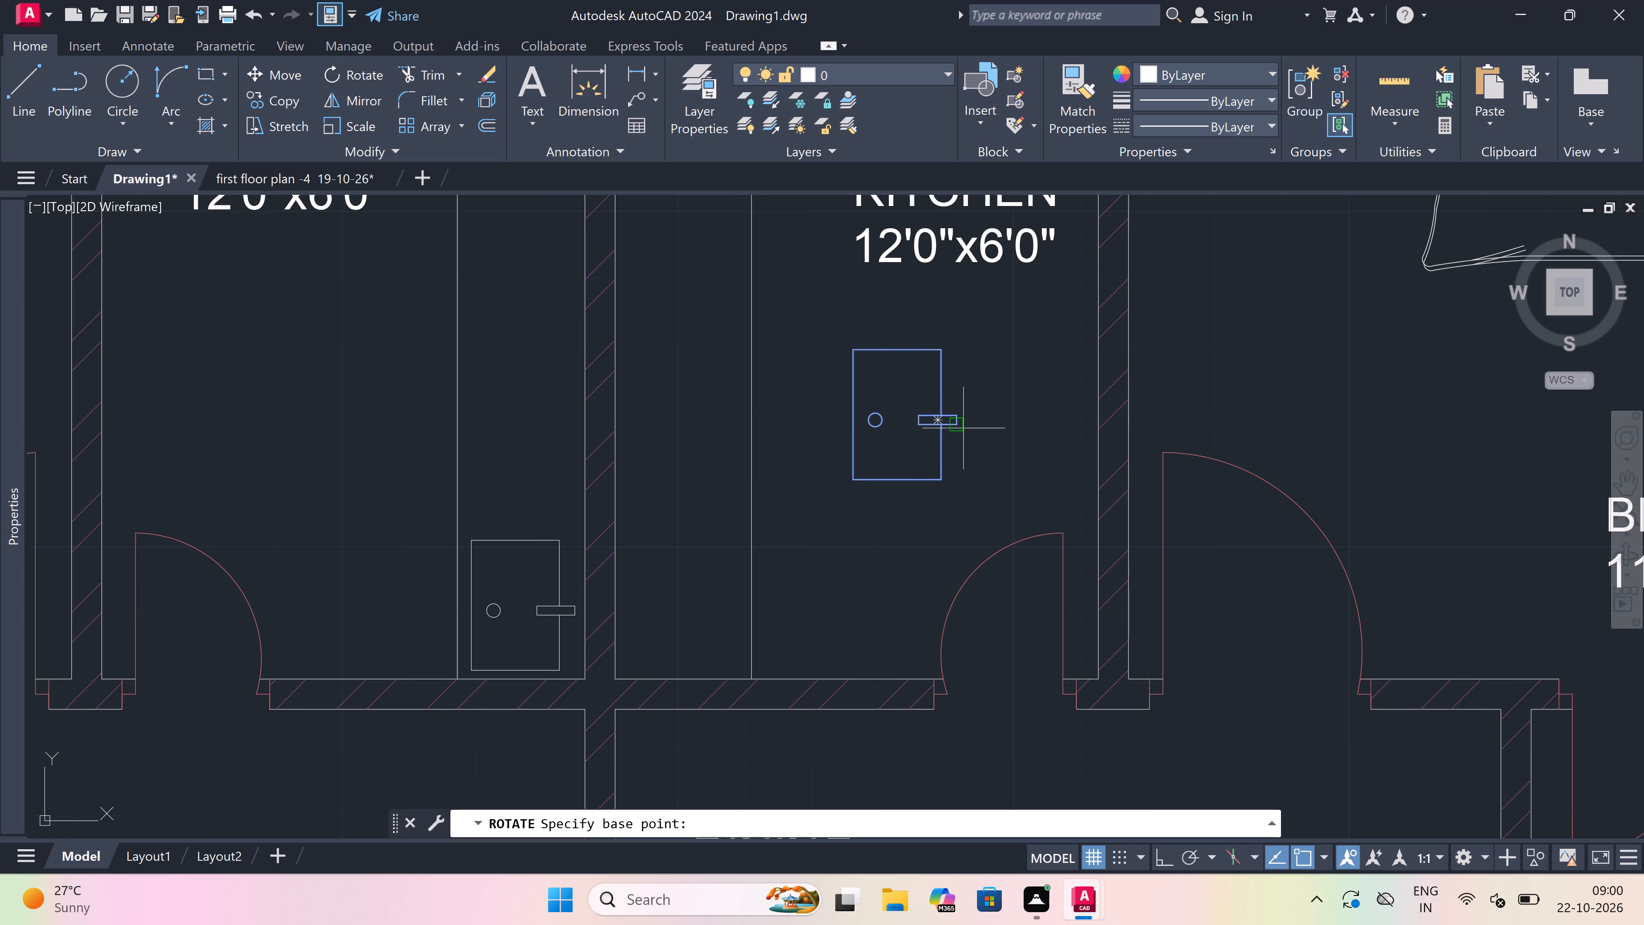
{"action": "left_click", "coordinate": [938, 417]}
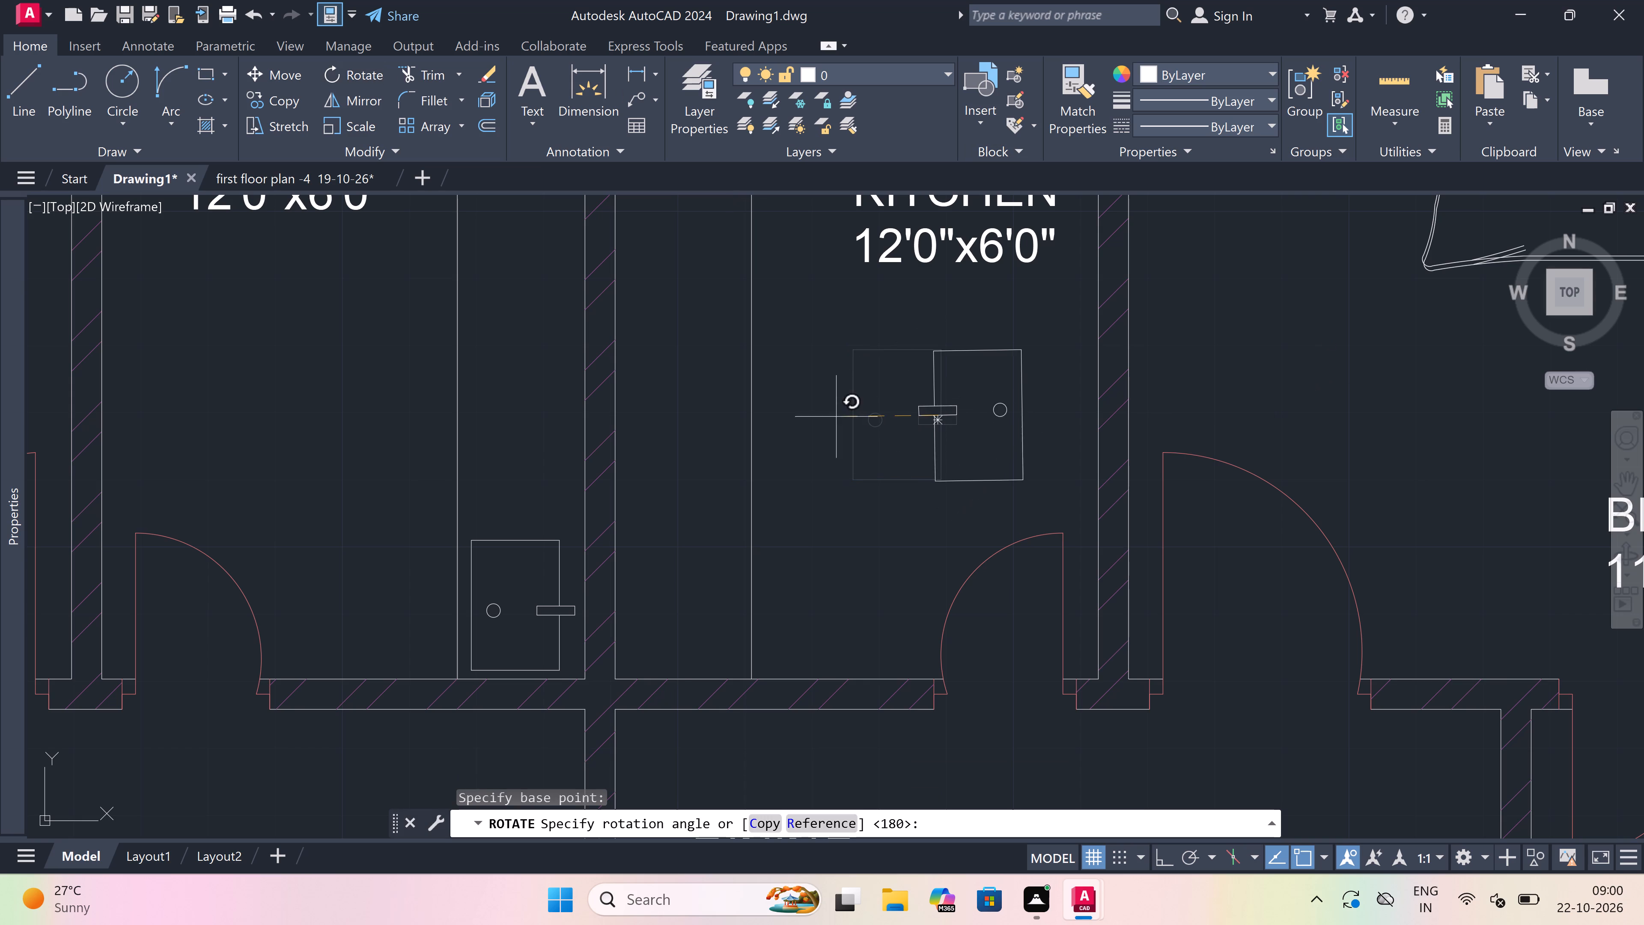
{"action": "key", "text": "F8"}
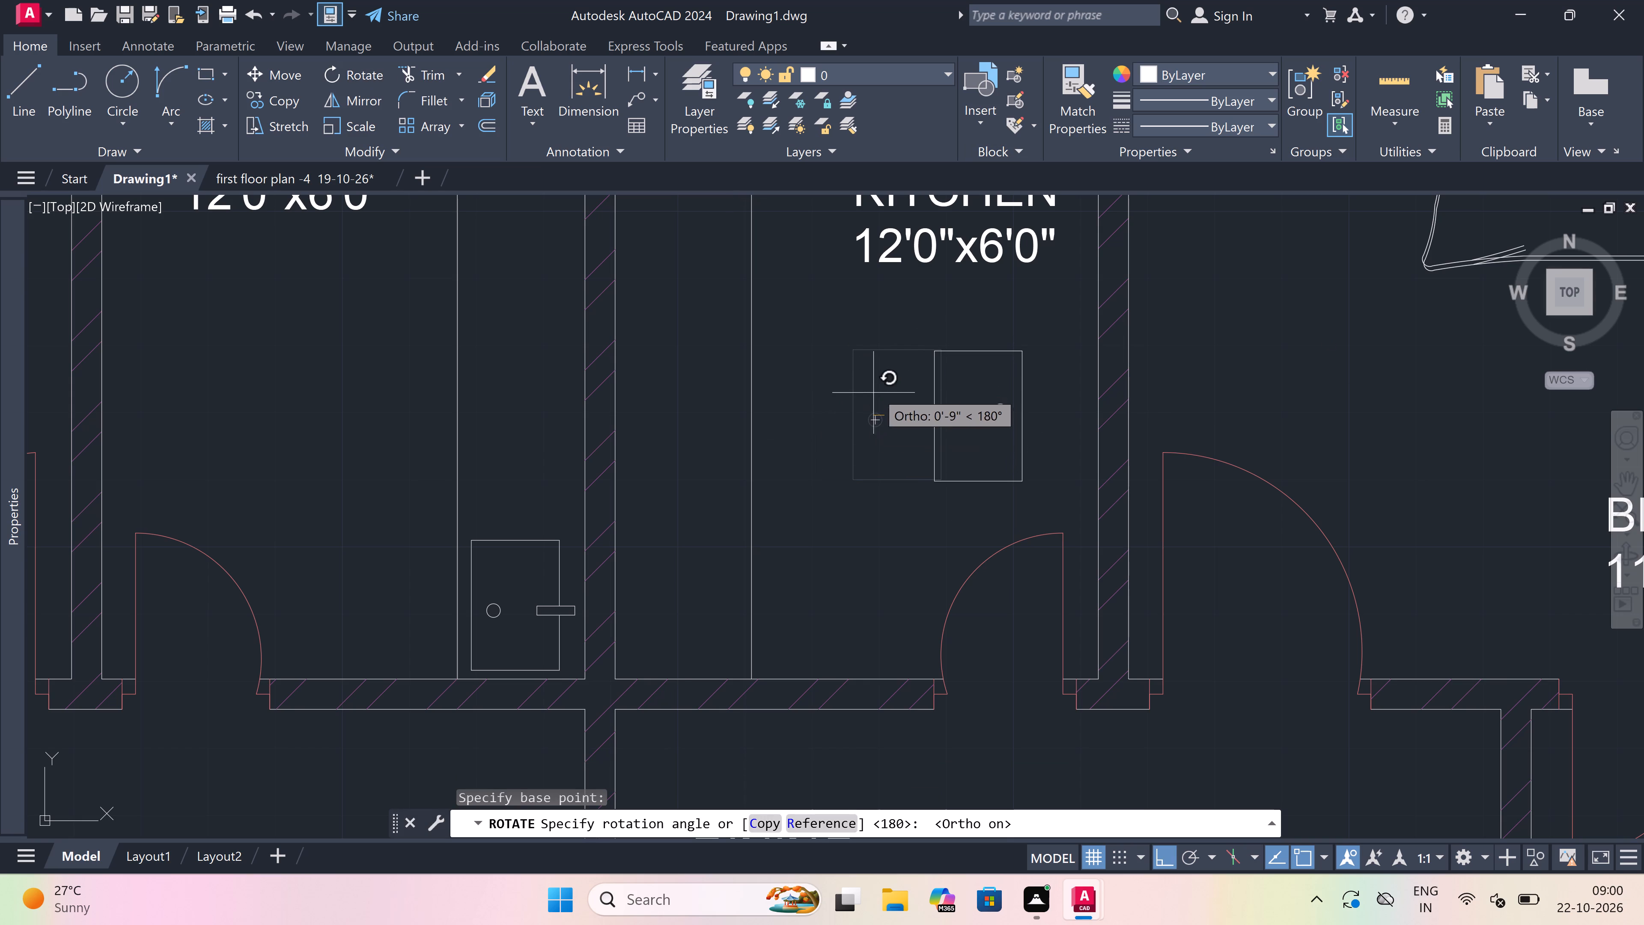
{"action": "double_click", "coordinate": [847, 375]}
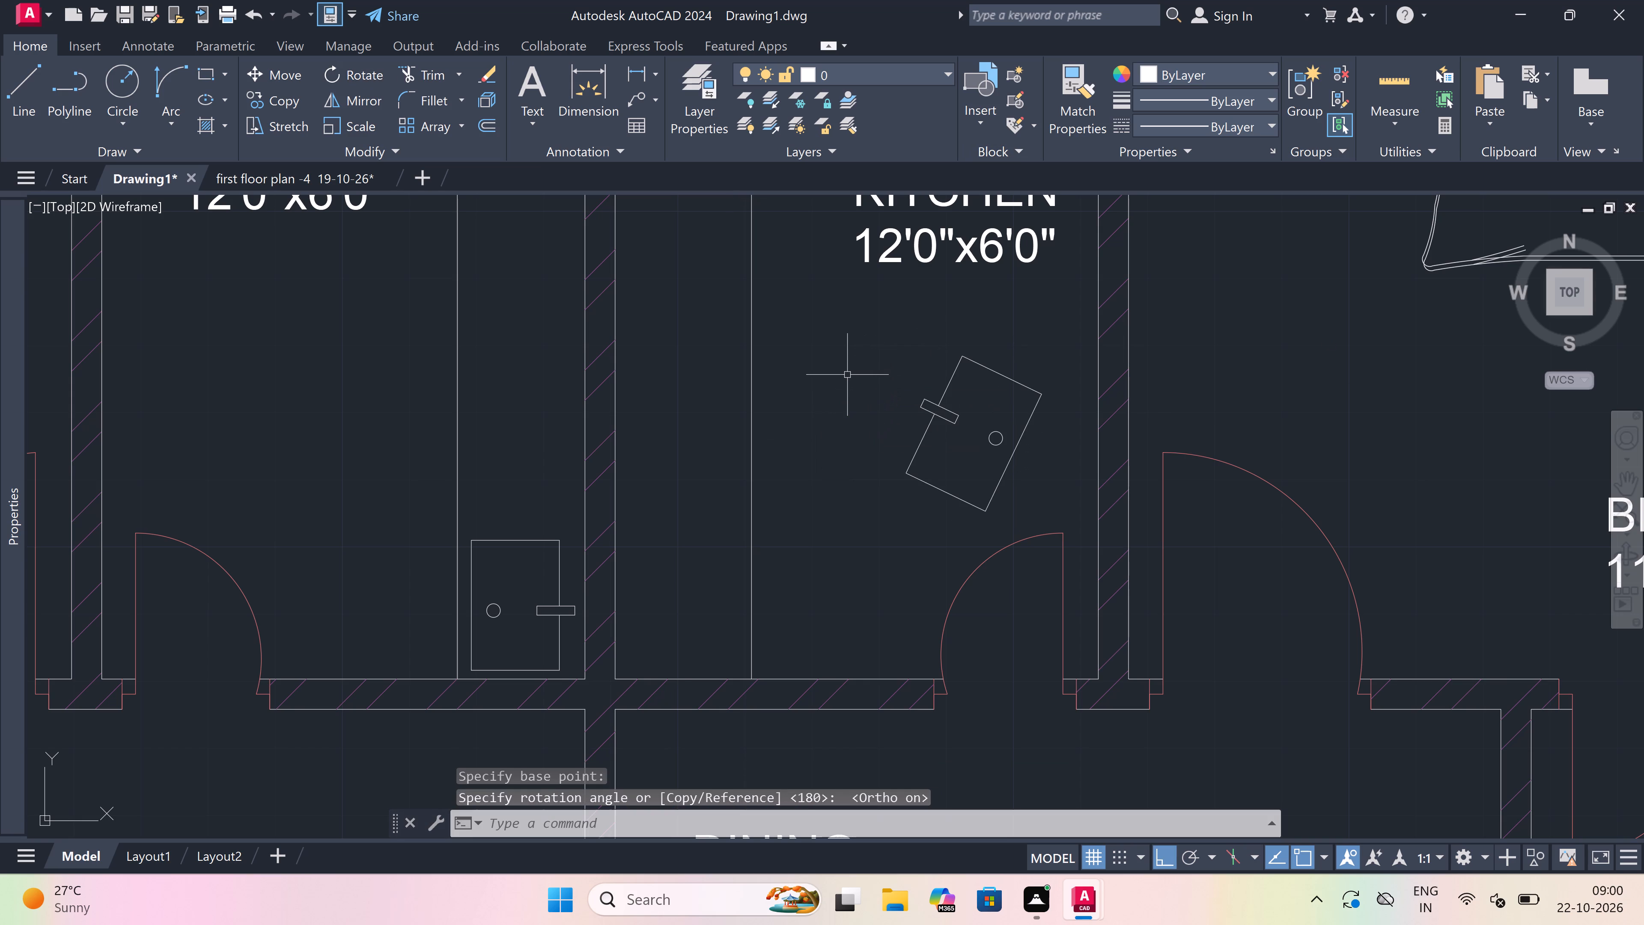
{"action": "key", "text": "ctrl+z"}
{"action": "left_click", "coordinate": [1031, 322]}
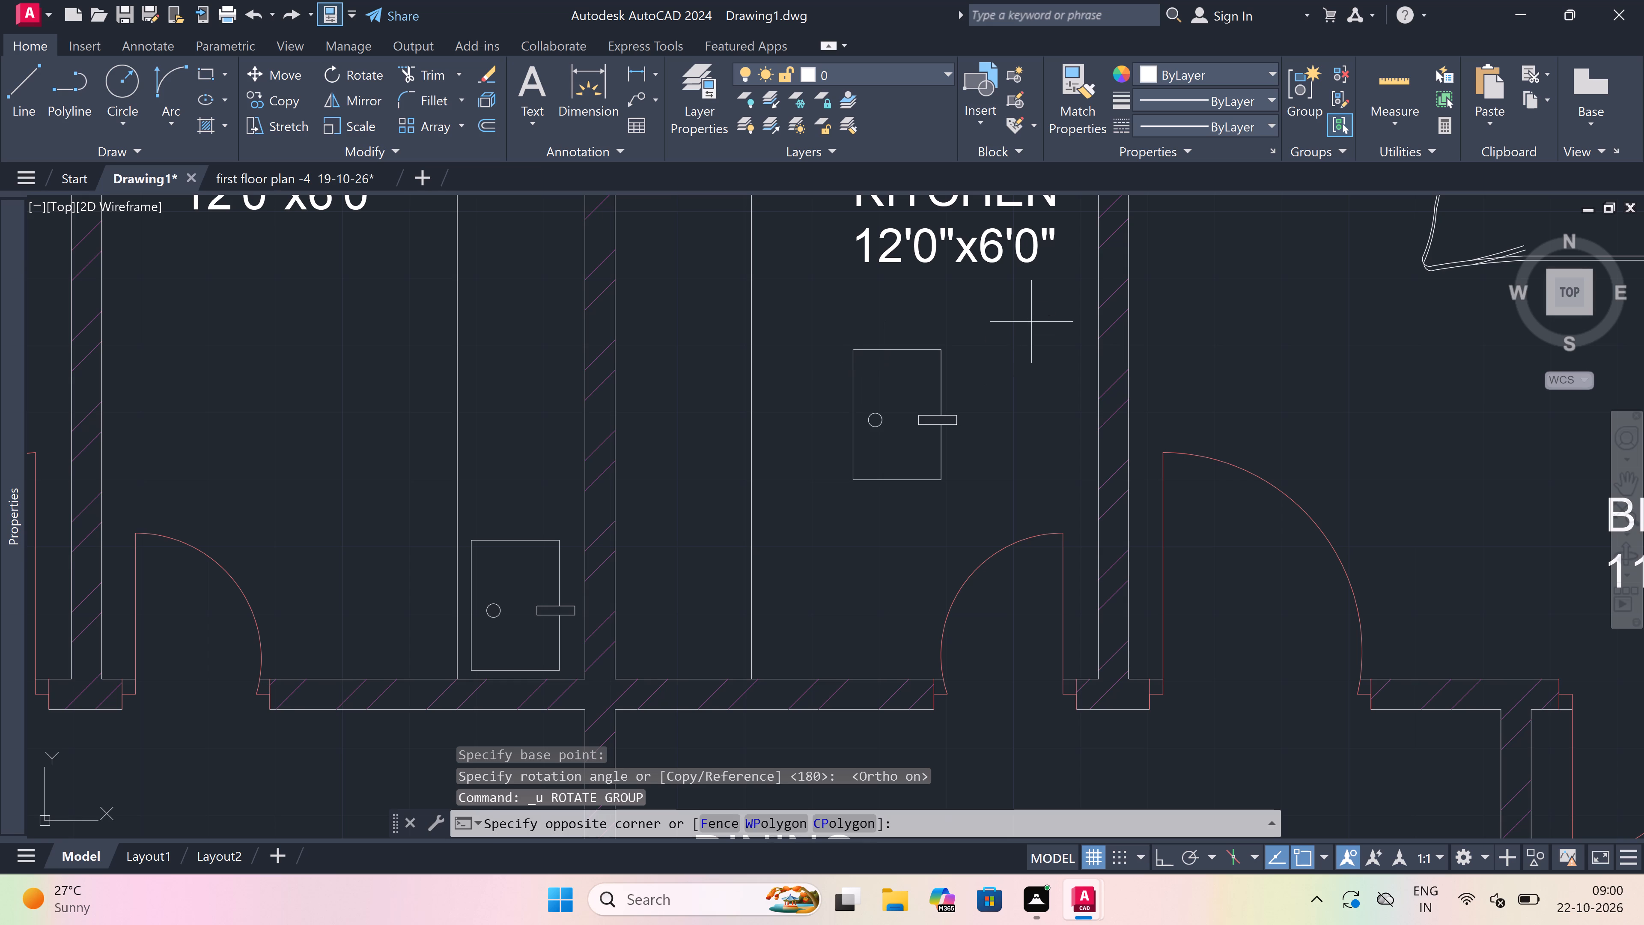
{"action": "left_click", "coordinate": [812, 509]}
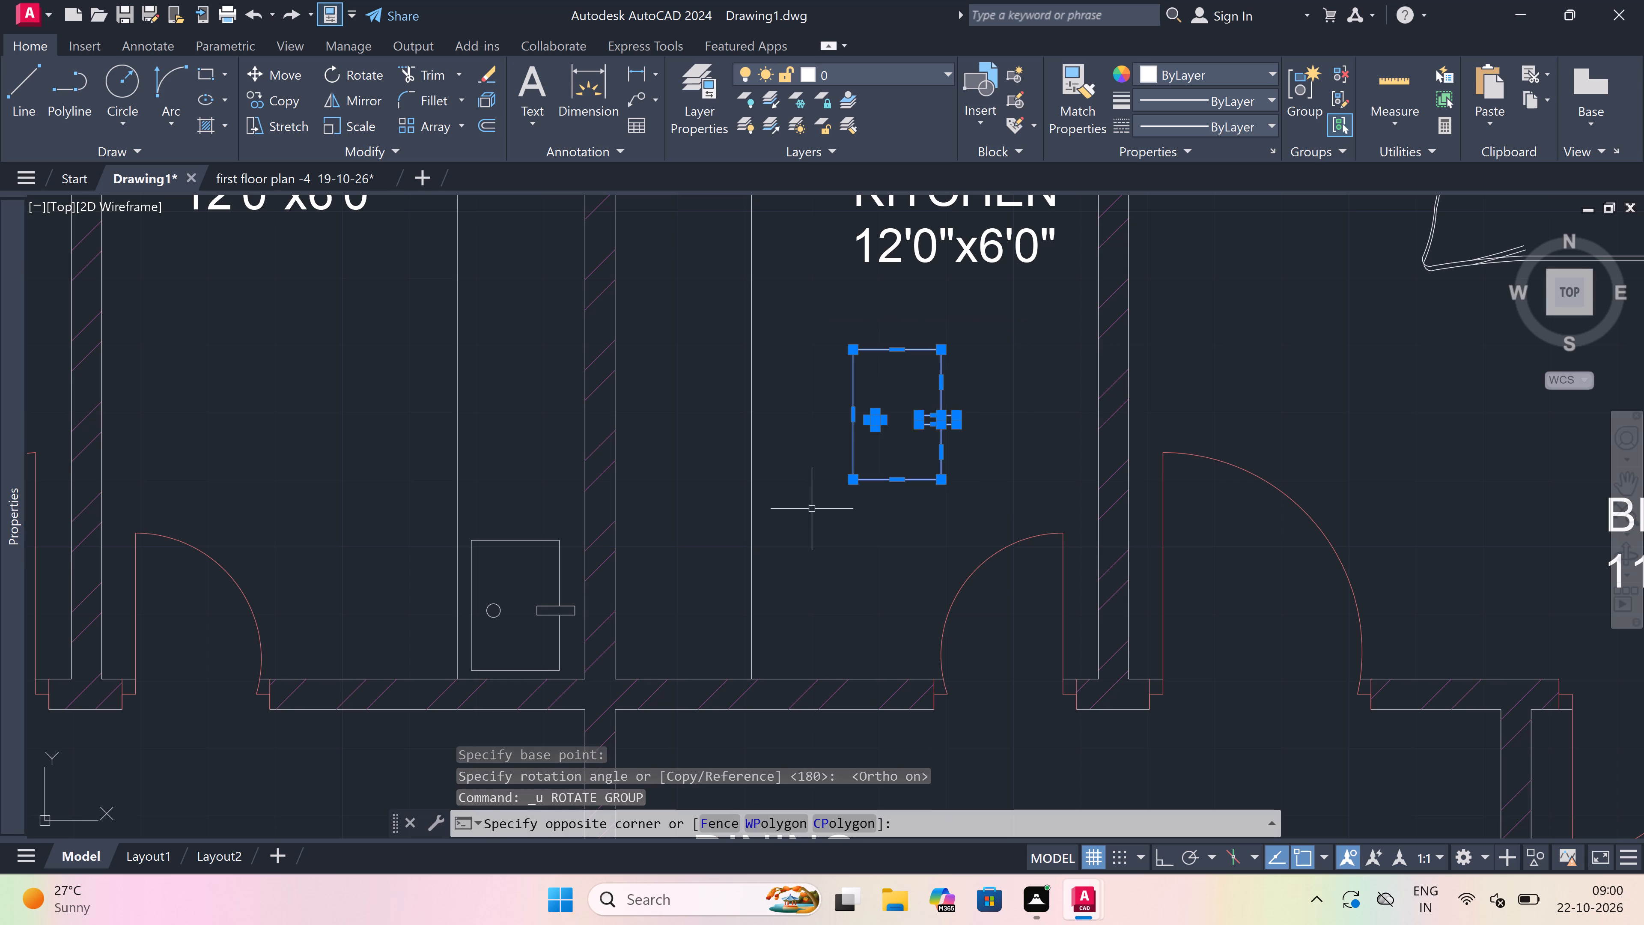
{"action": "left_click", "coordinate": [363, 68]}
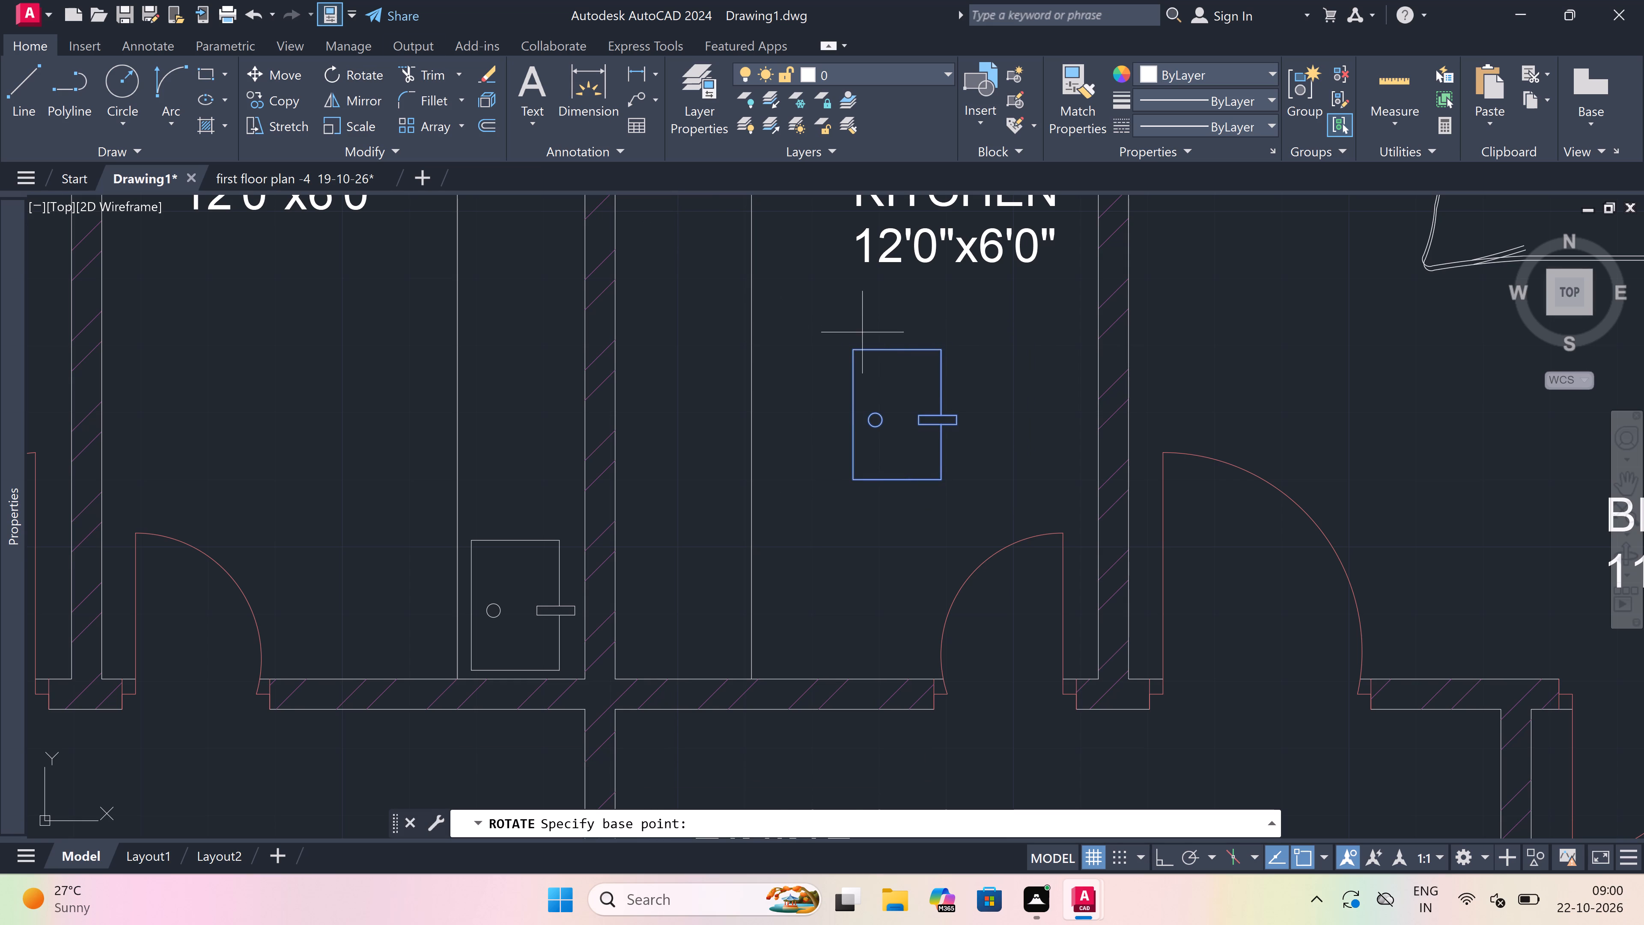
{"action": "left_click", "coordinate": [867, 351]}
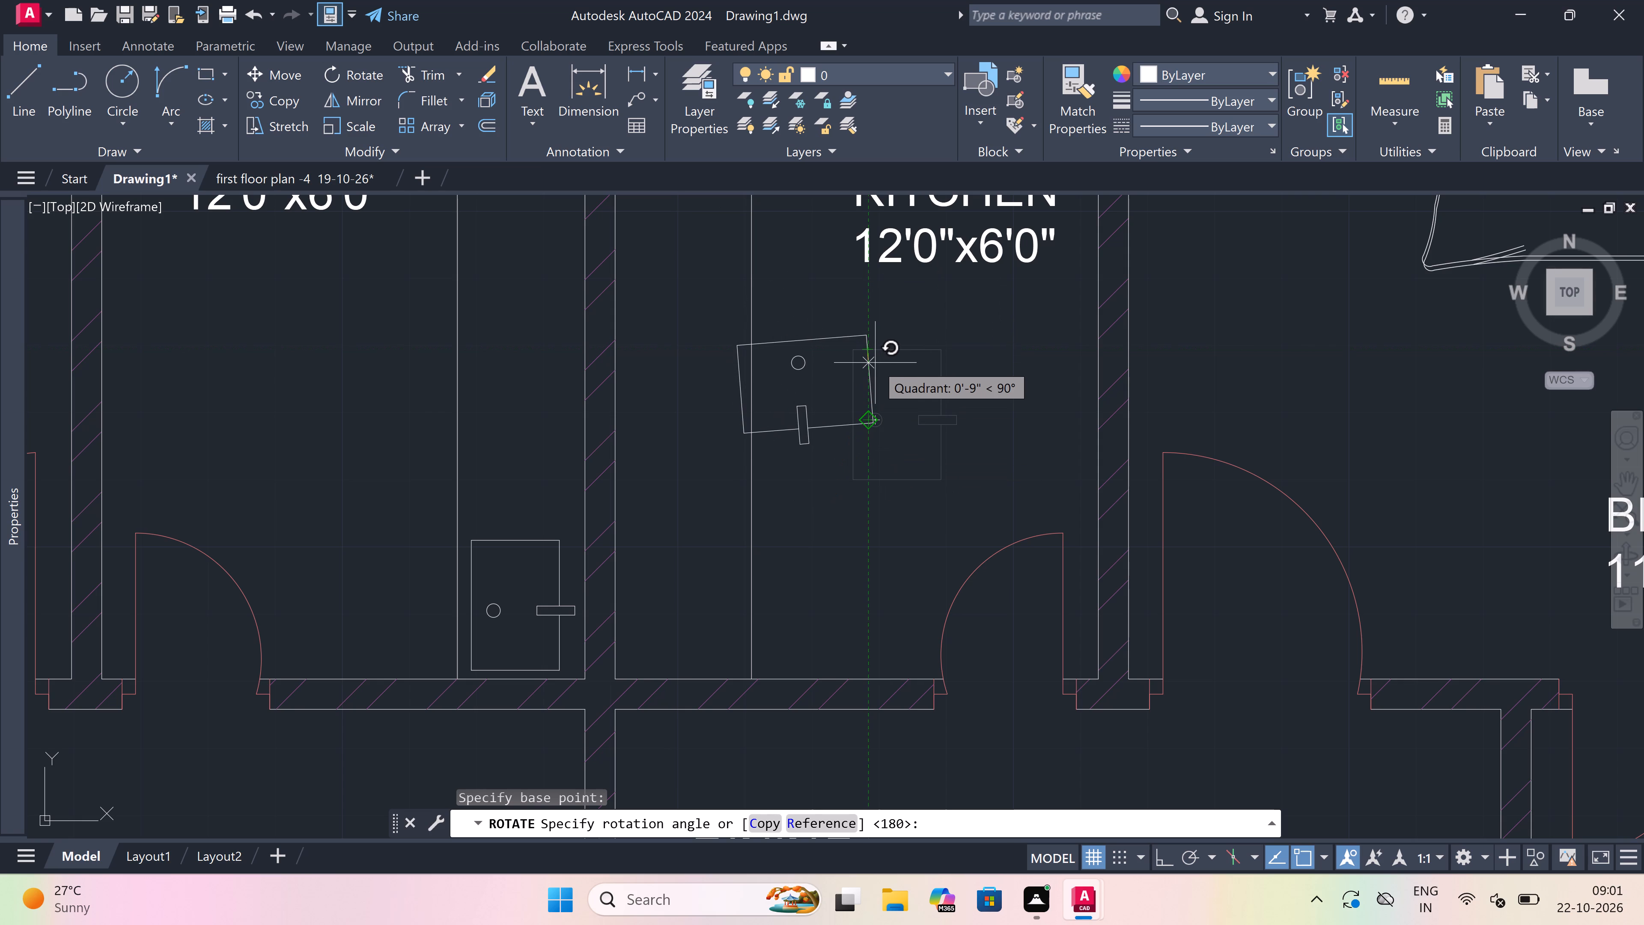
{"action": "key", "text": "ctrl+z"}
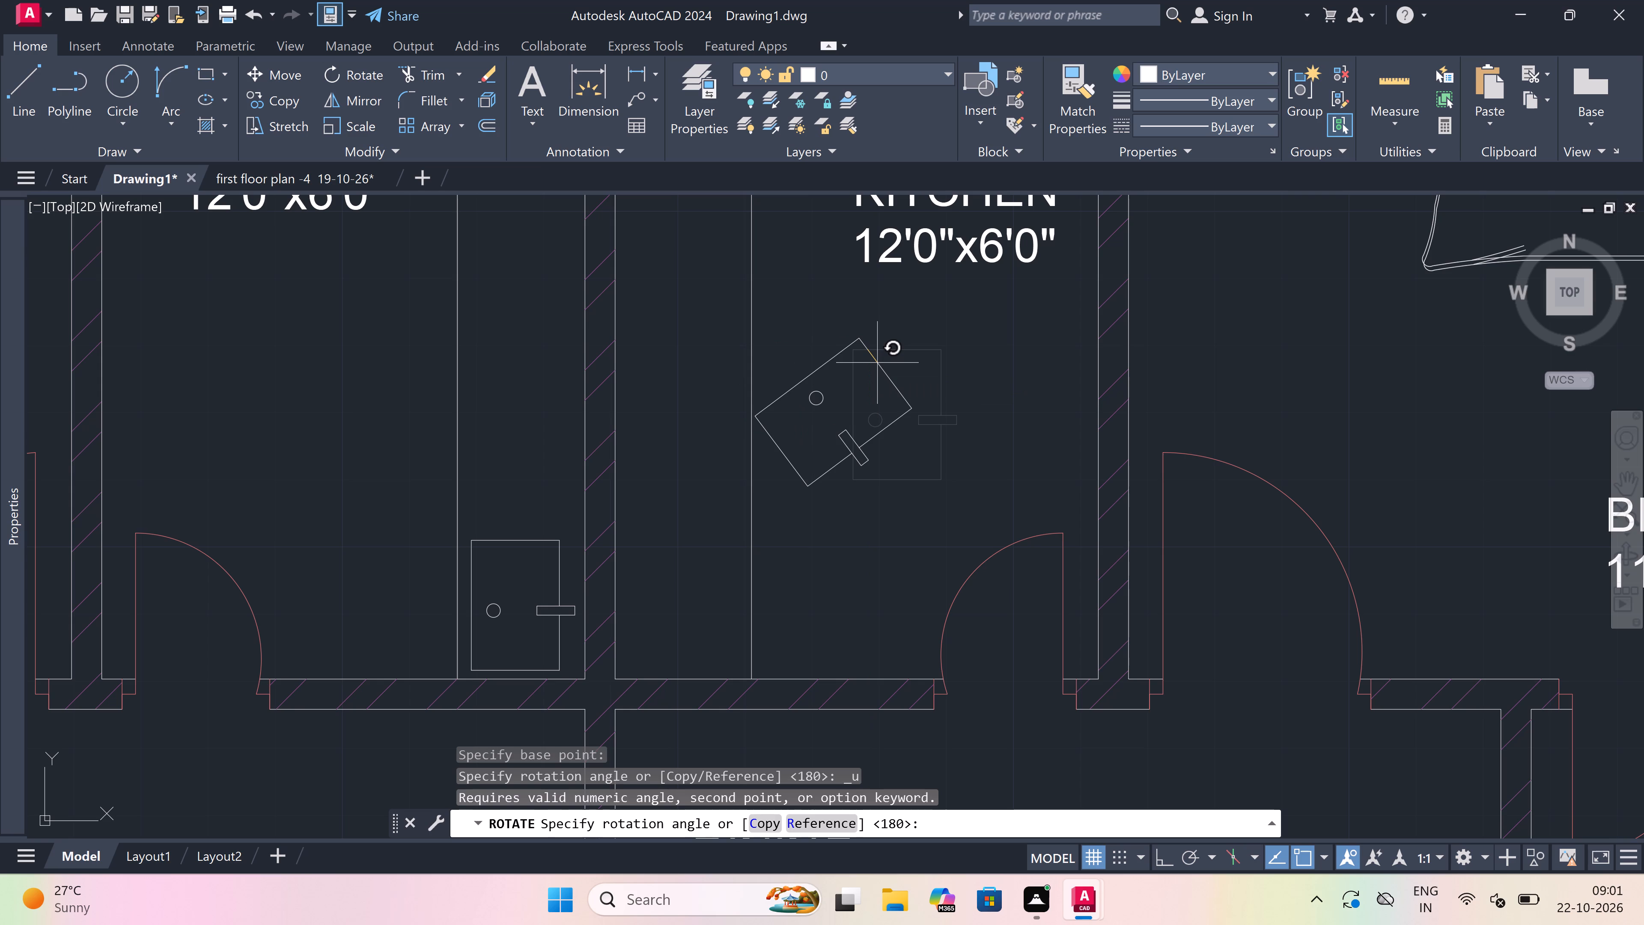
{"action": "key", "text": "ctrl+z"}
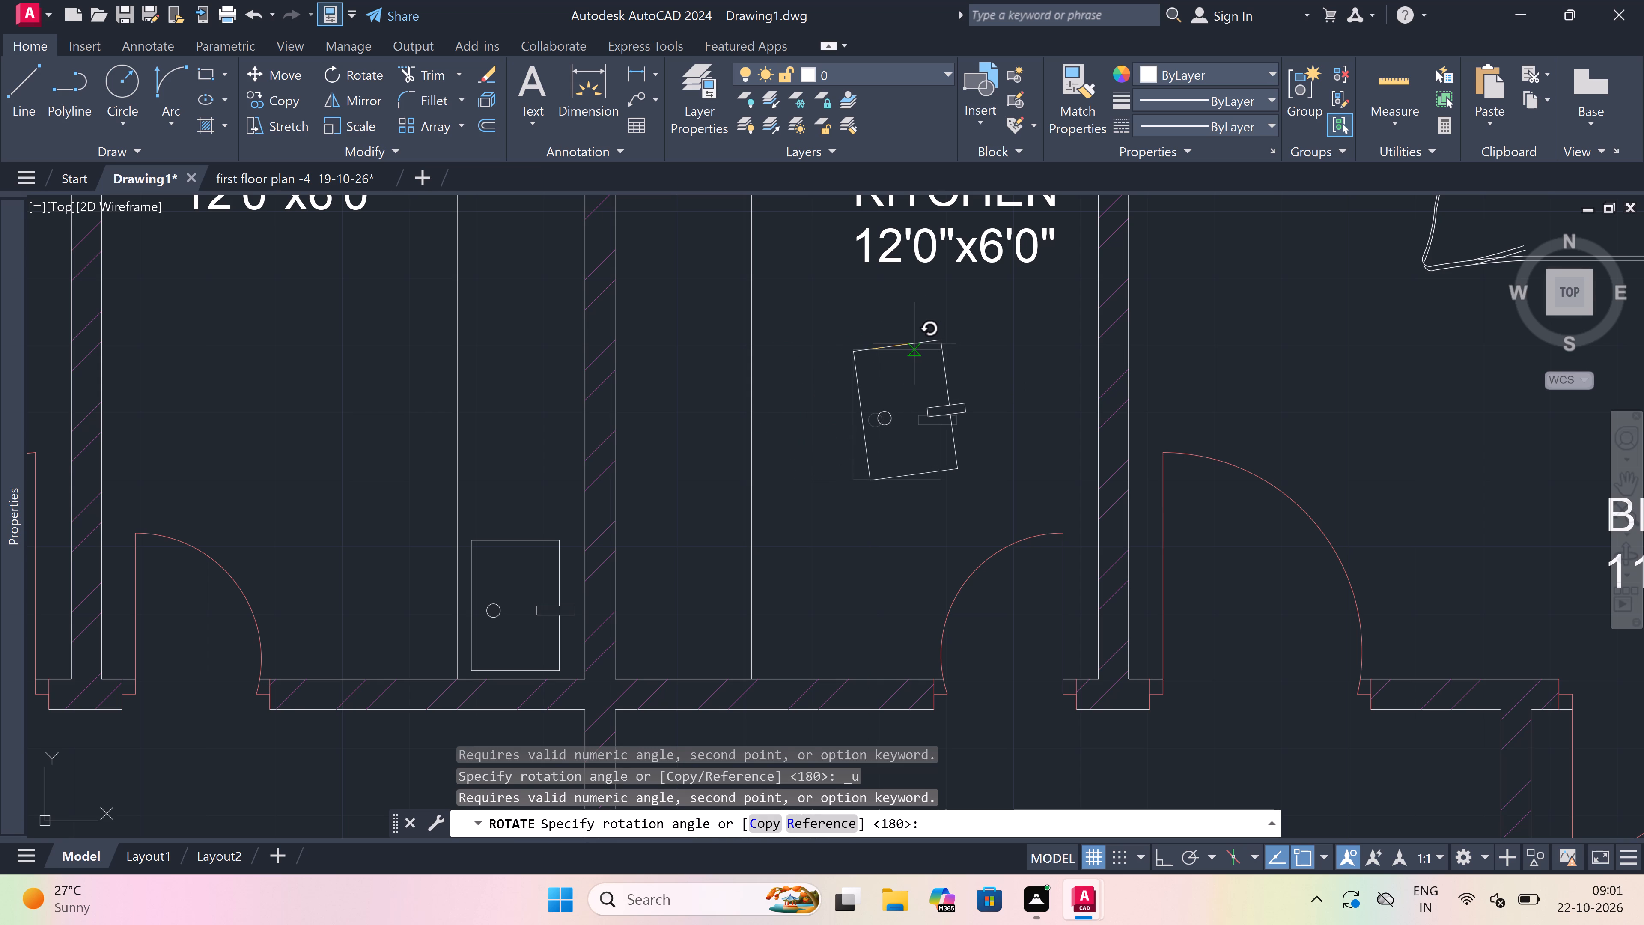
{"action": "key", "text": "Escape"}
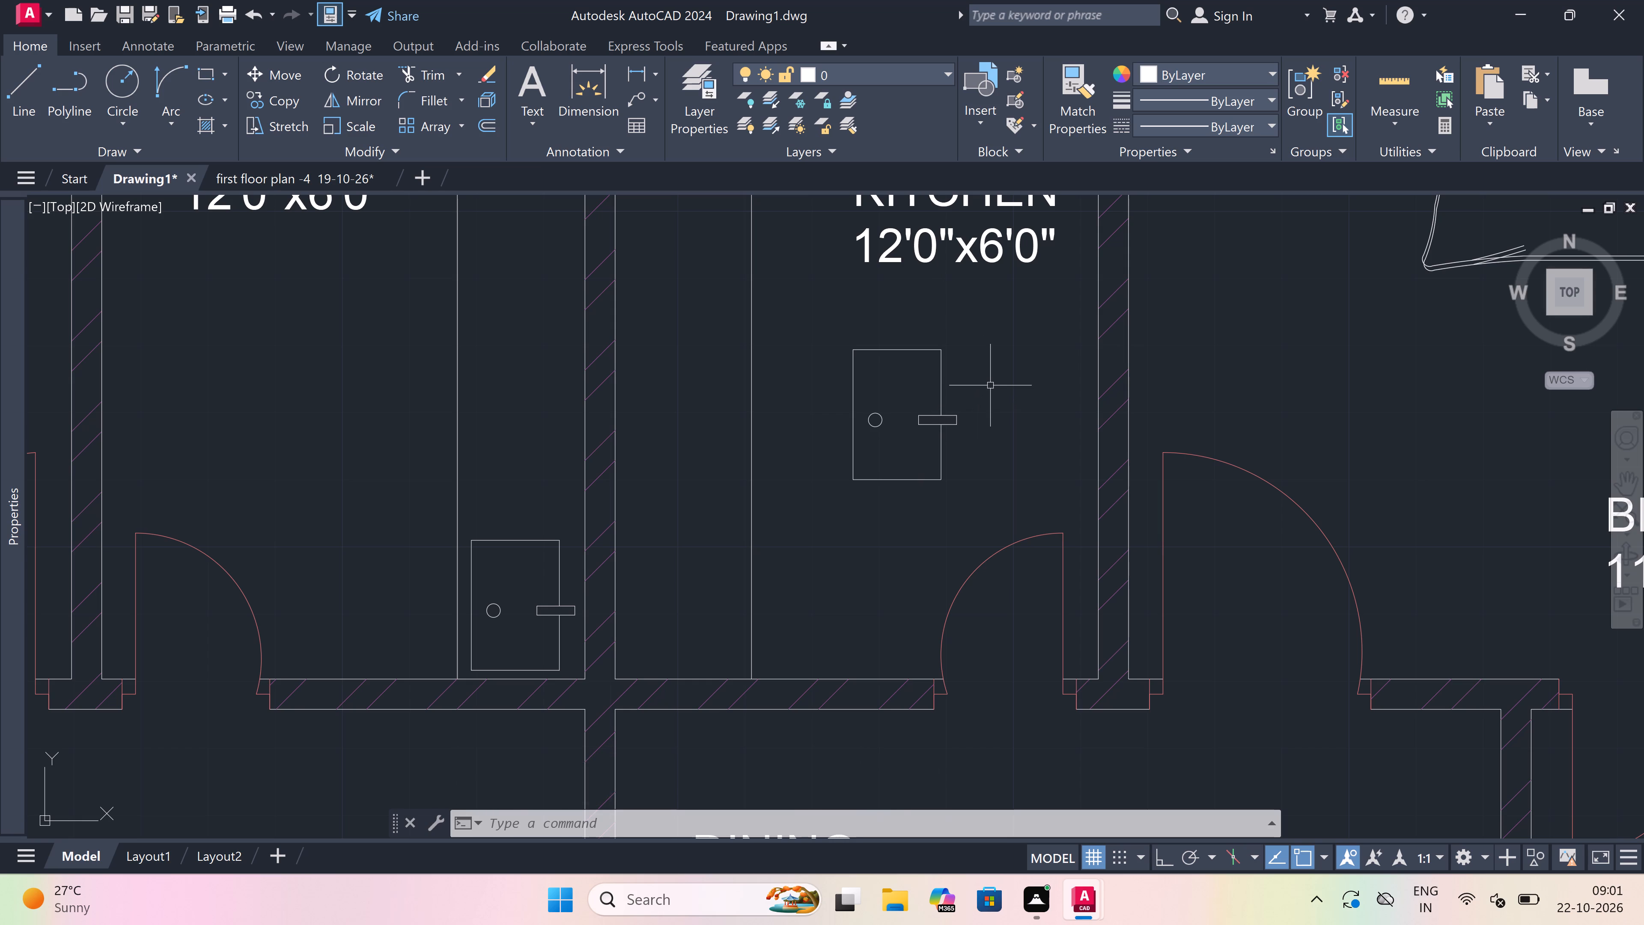
Rotate the copied sink in the right kitchen by 180° with Ortho on, about a point inside its large rectangle.
{"action": "scroll", "coordinate": [985, 356], "scroll_direction": "up", "scroll_amount": 1}
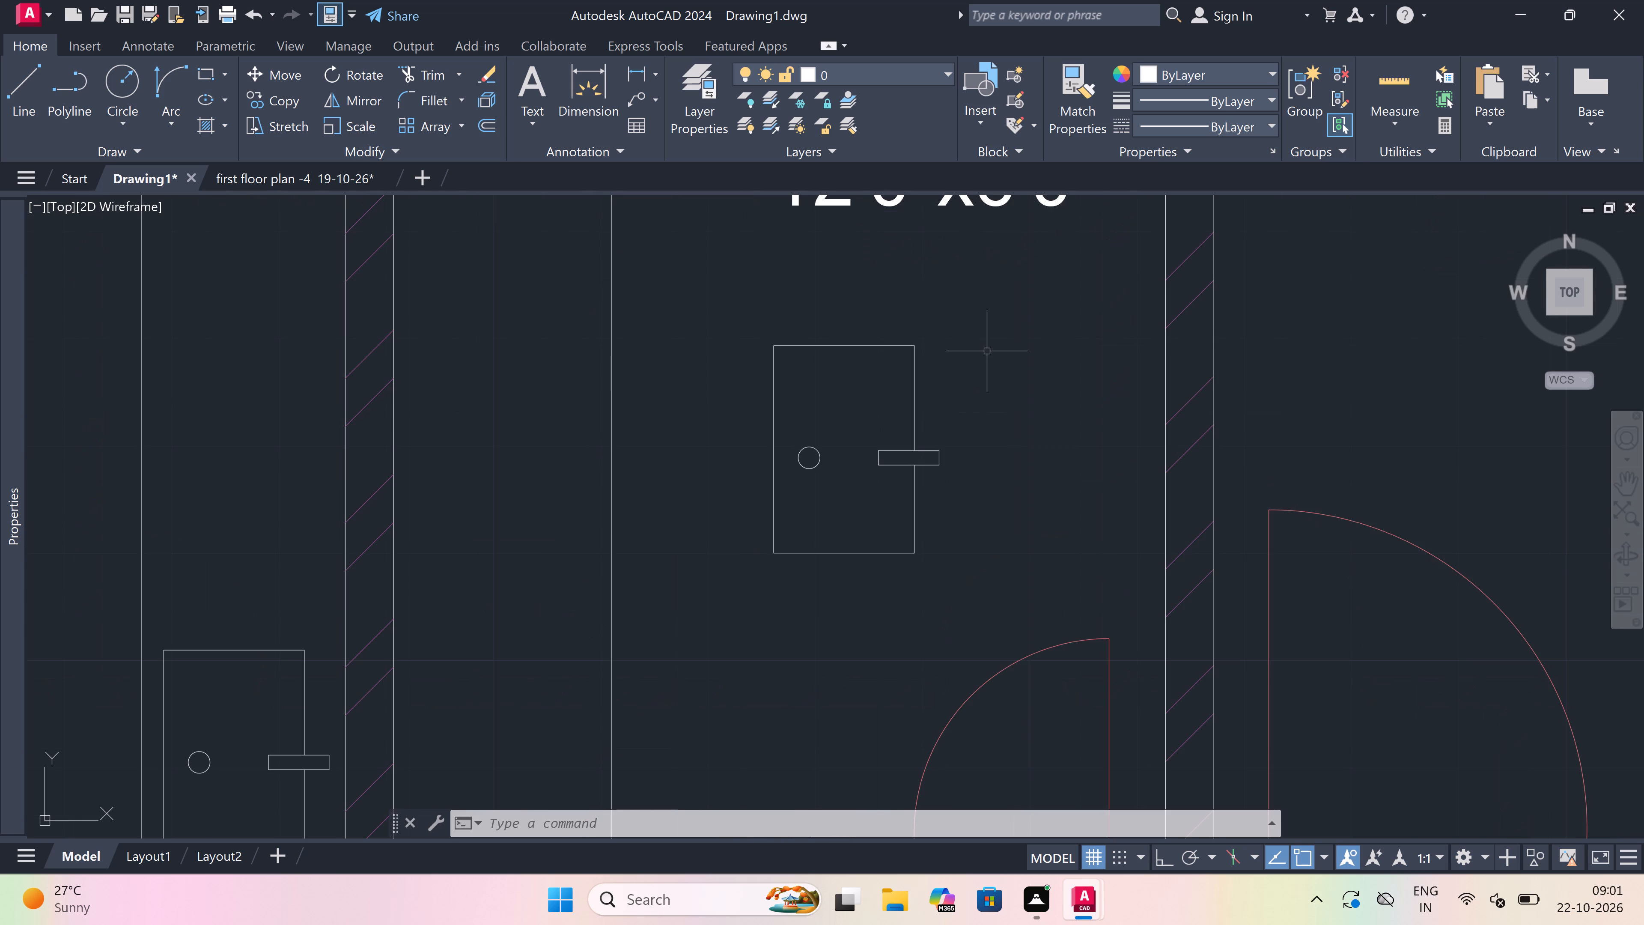
{"action": "left_click", "coordinate": [990, 328]}
{"action": "left_click", "coordinate": [714, 585]}
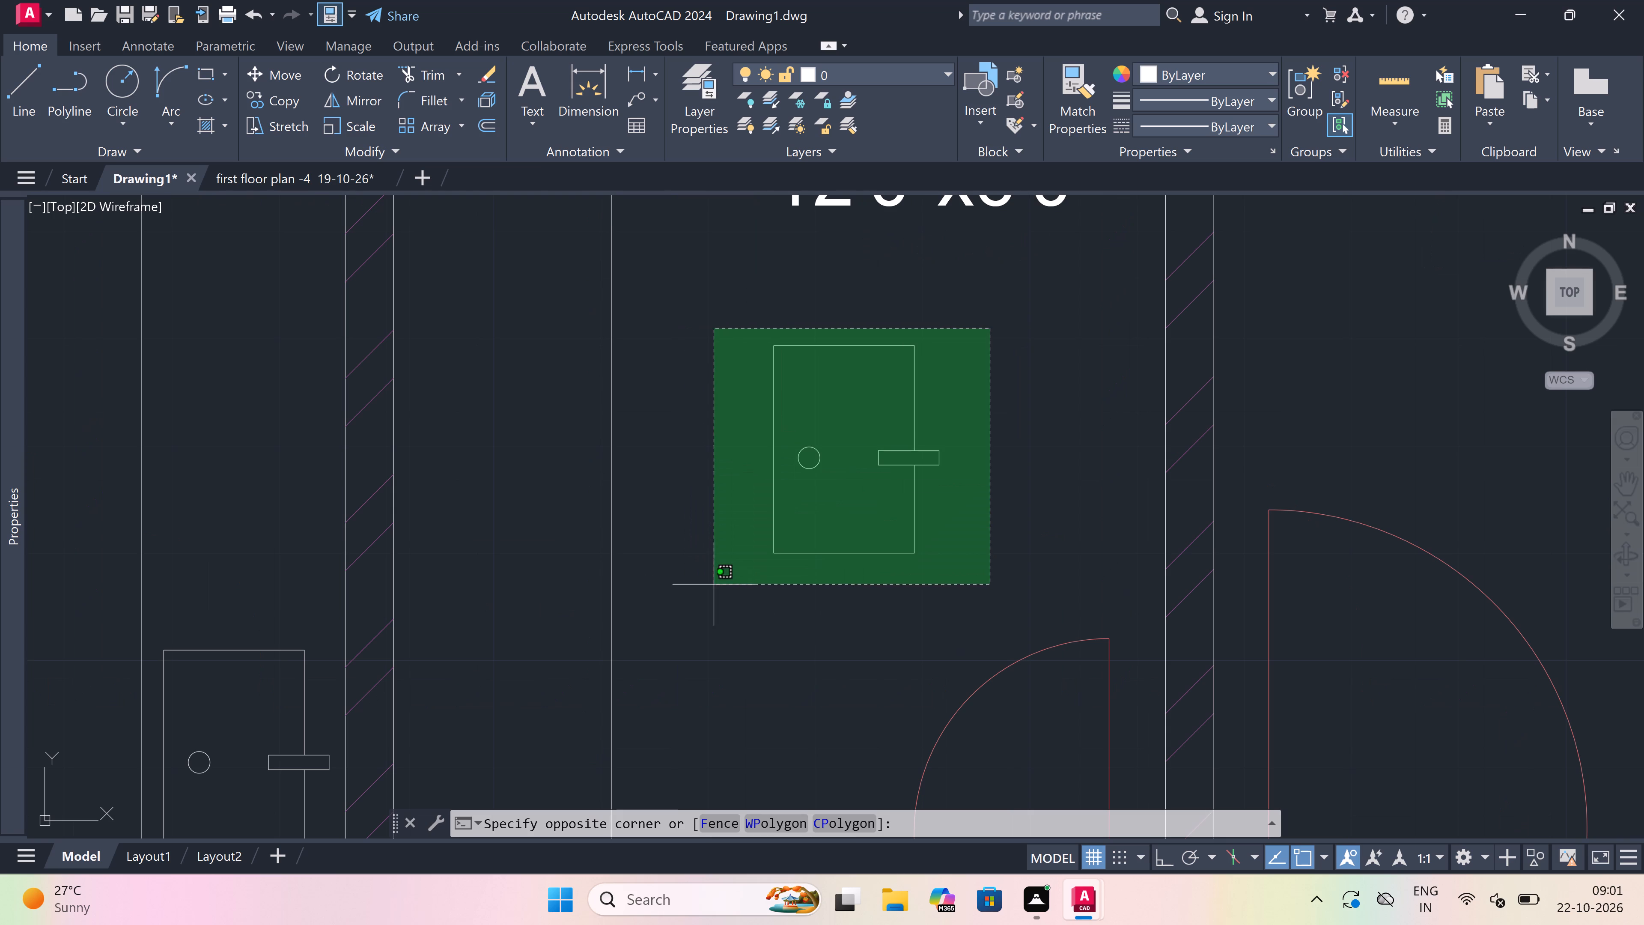
{"action": "left_click", "coordinate": [364, 74]}
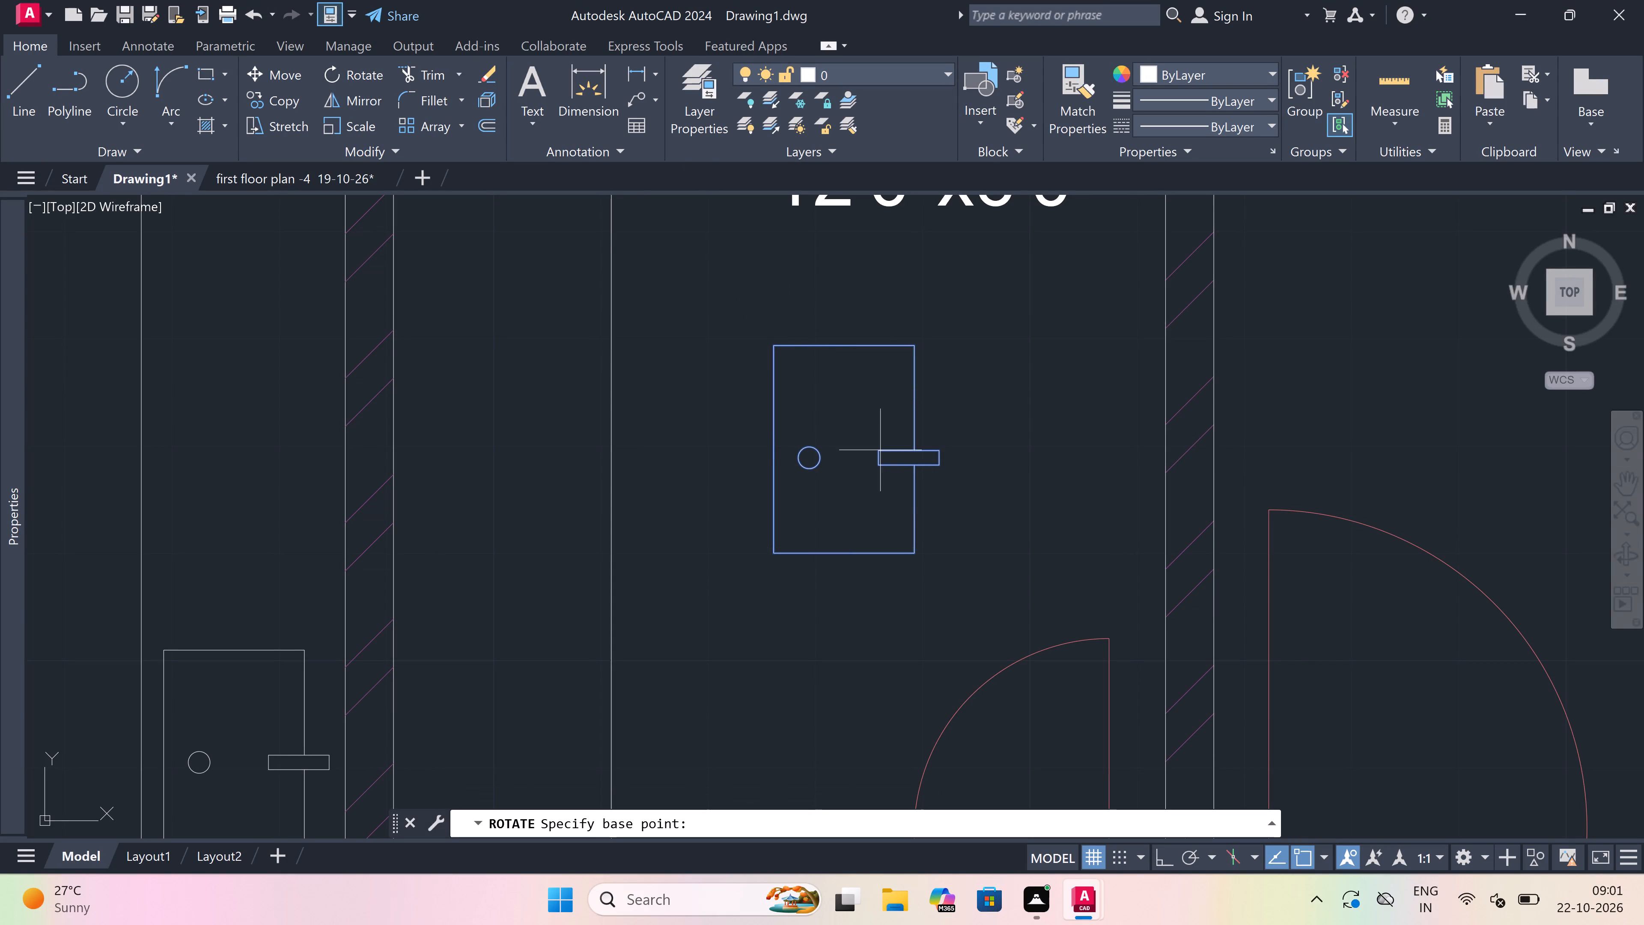
{"action": "left_click", "coordinate": [859, 470]}
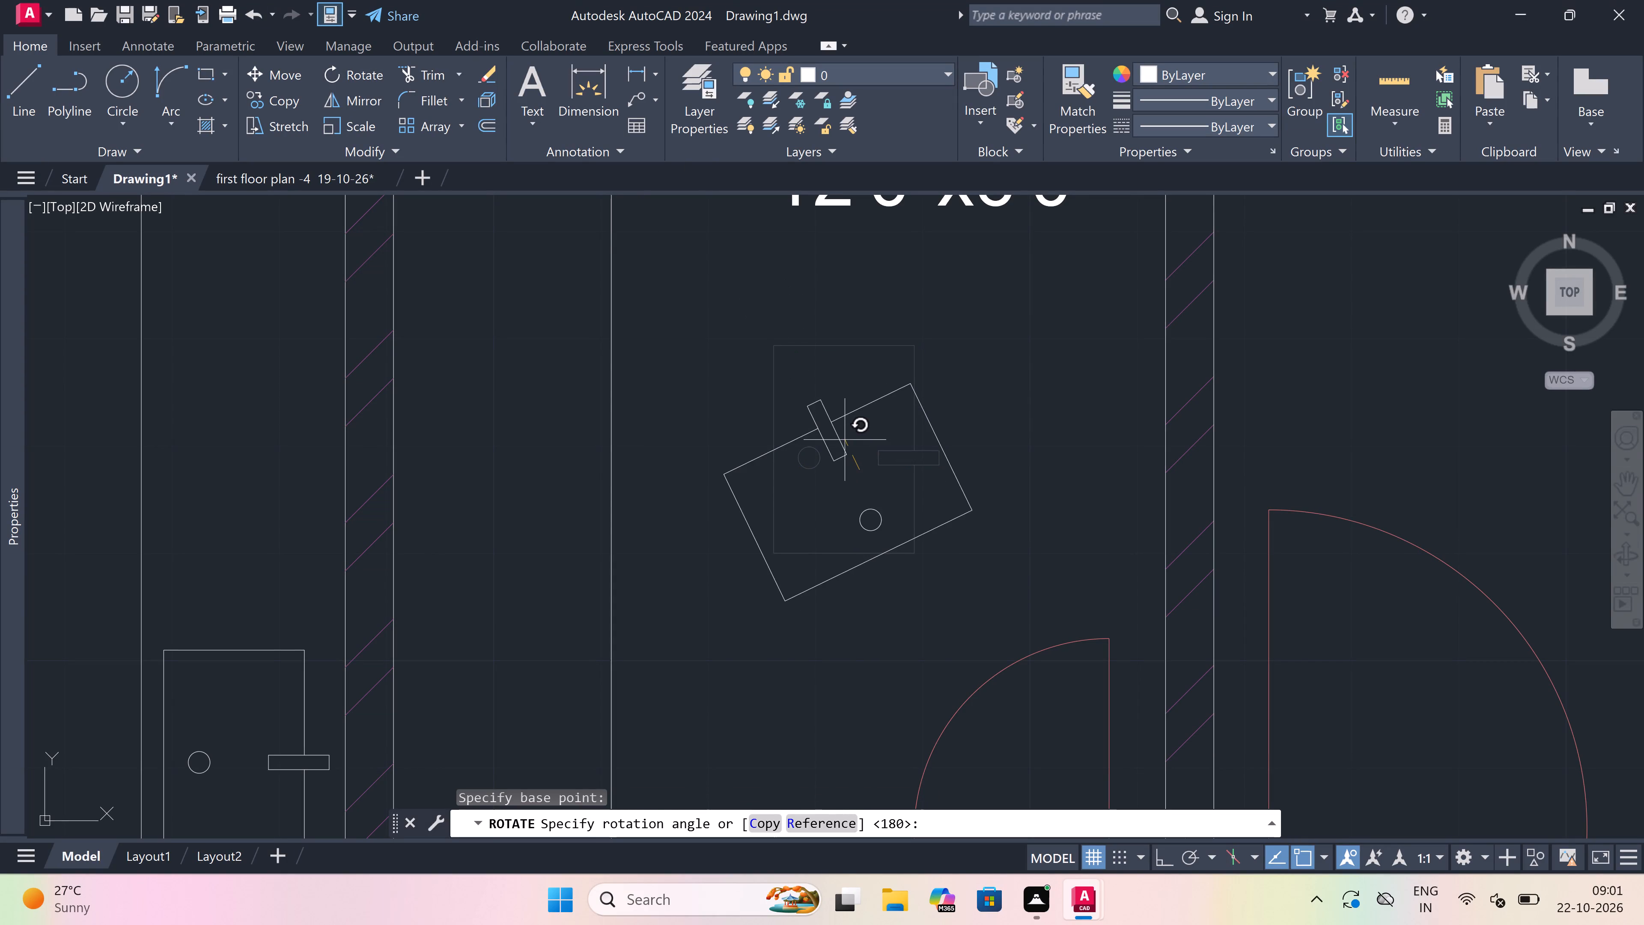
{"action": "key", "text": "F8"}
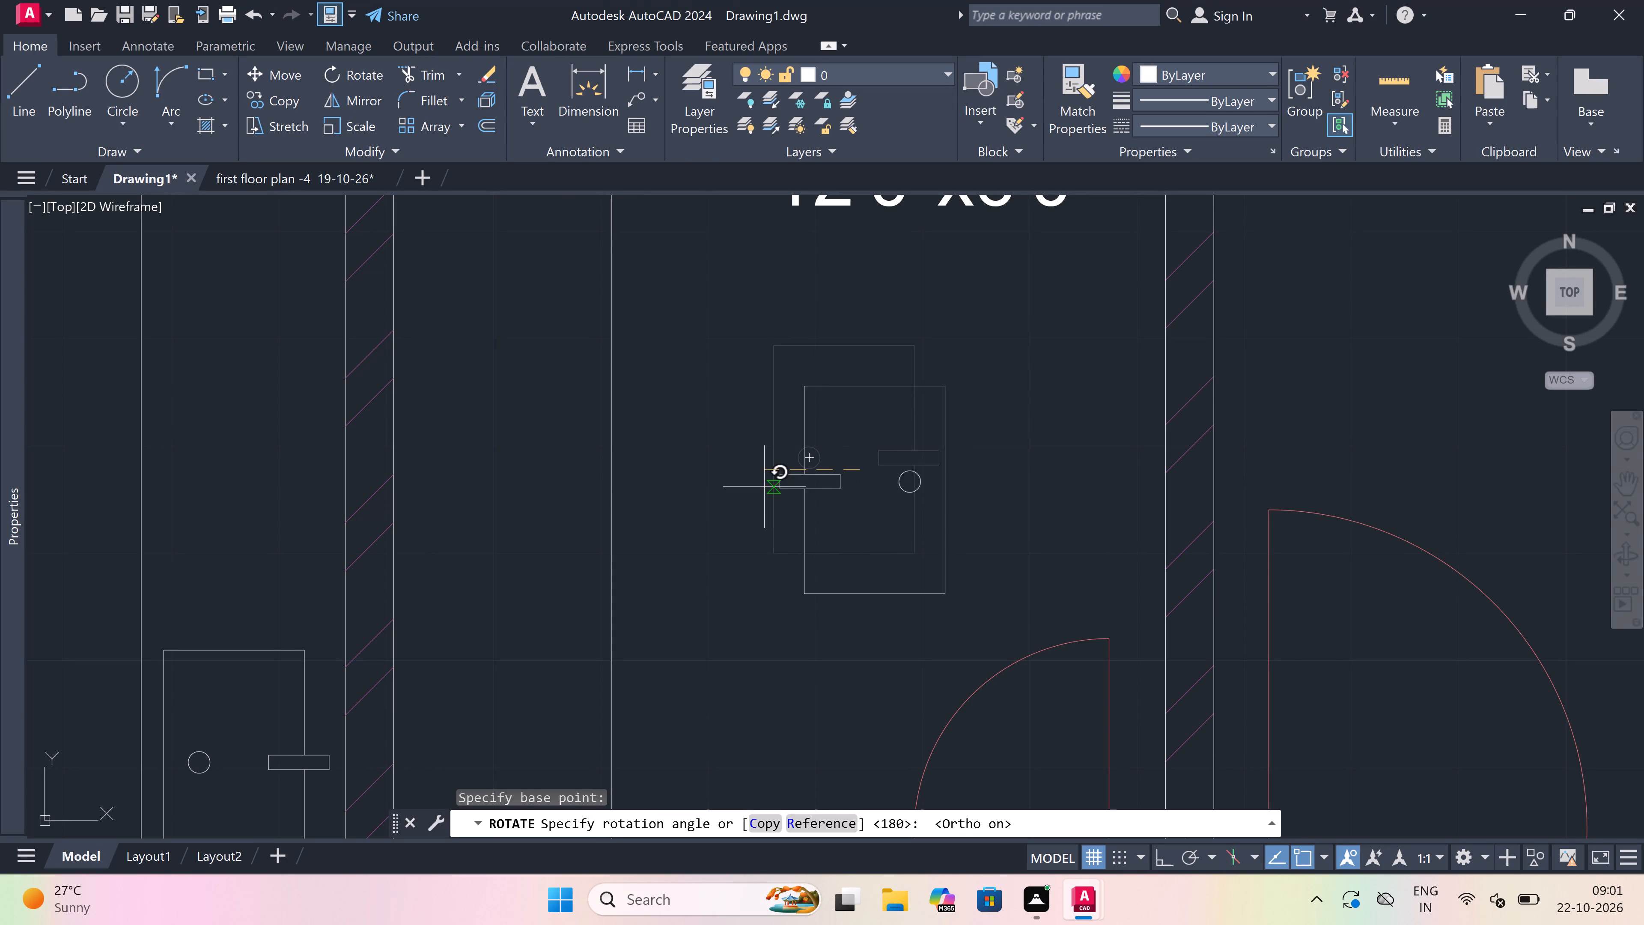
{"action": "left_click", "coordinate": [669, 460]}
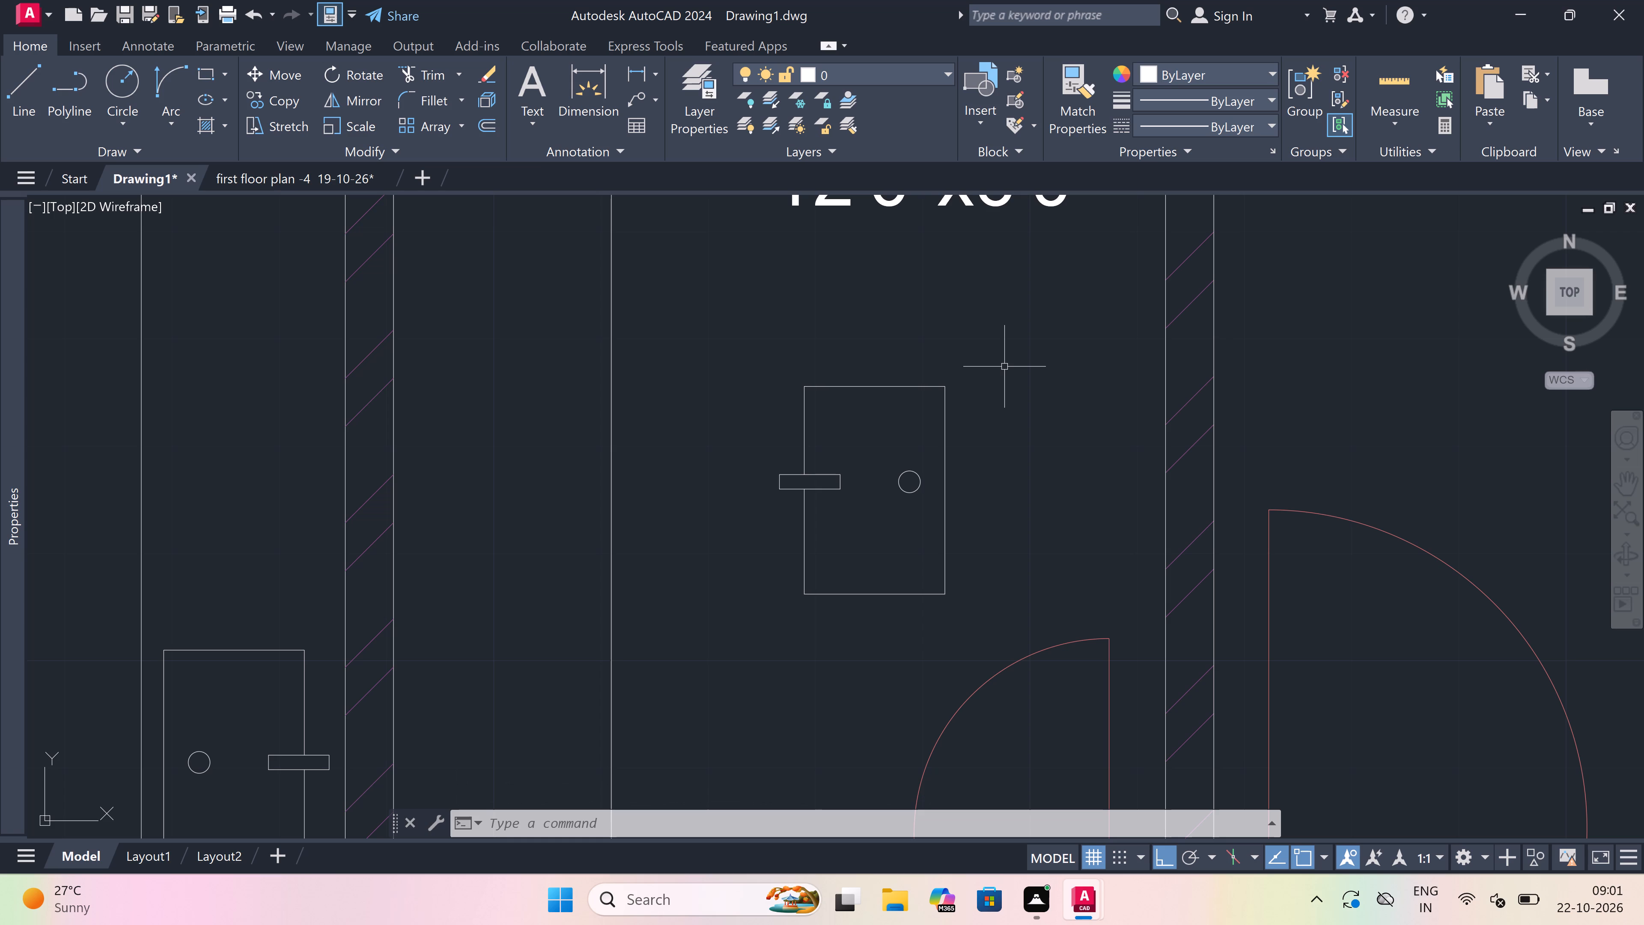
Move the rotated sink, with Ortho off, onto the right kitchen's side counter, beside the shared wall and opposite the left kitchen's sink.
{"action": "left_click", "coordinate": [1003, 368]}
{"action": "left_click_drag", "start_coordinate": [719, 621], "coordinate": [702, 600]}
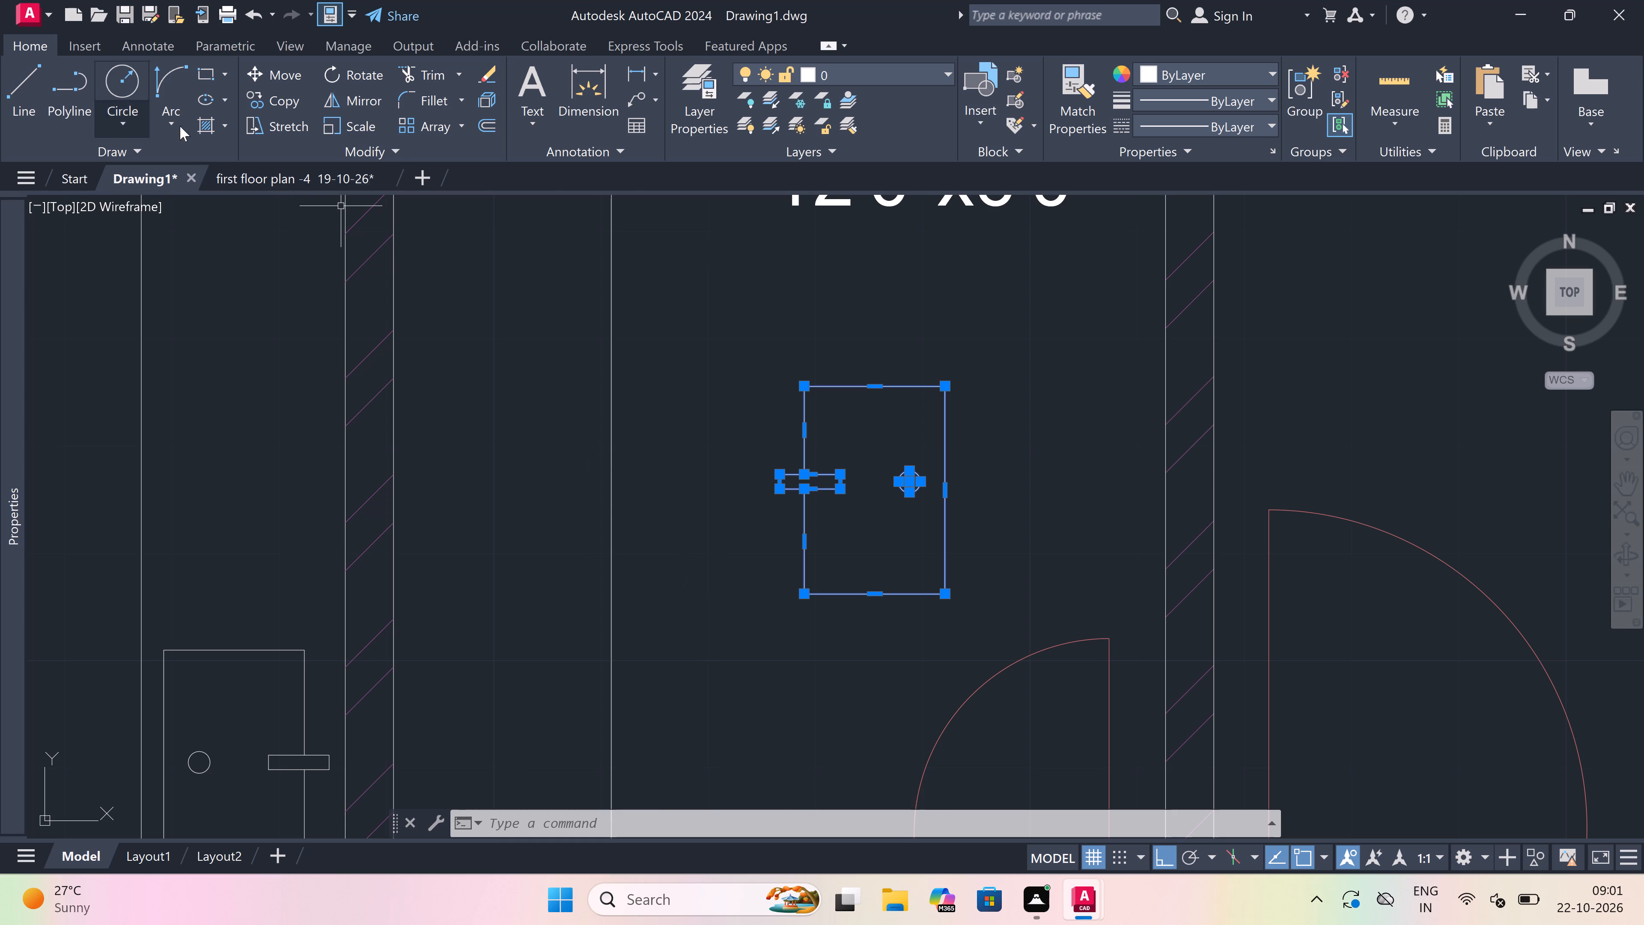
{"action": "left_click", "coordinate": [278, 73]}
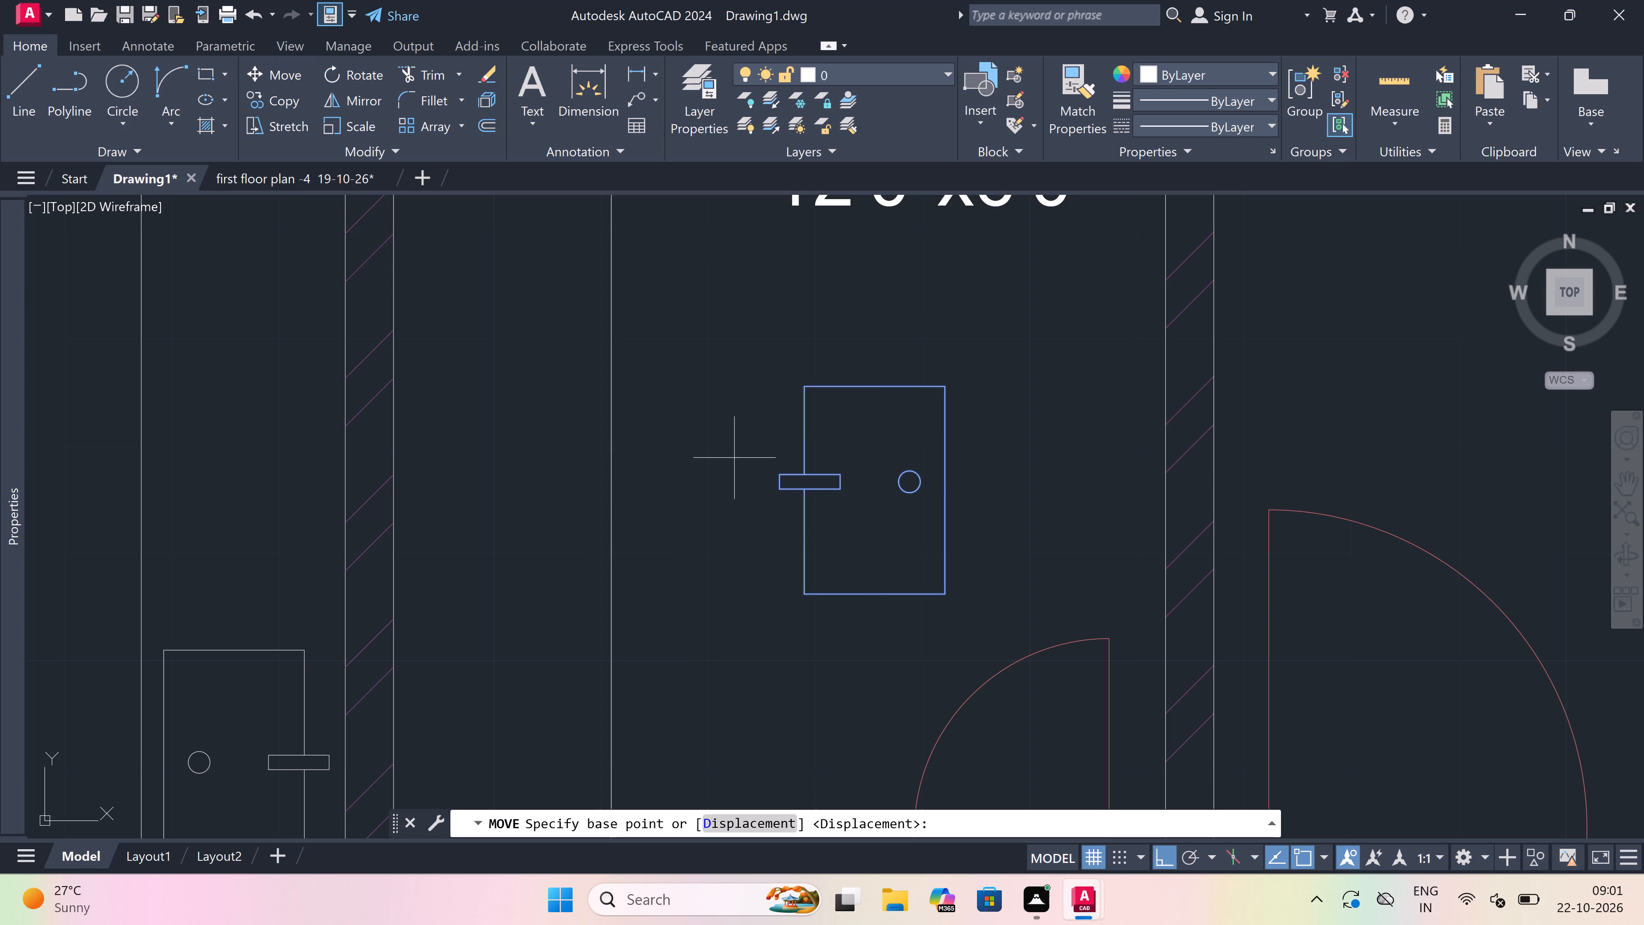
{"action": "left_click", "coordinate": [811, 475]}
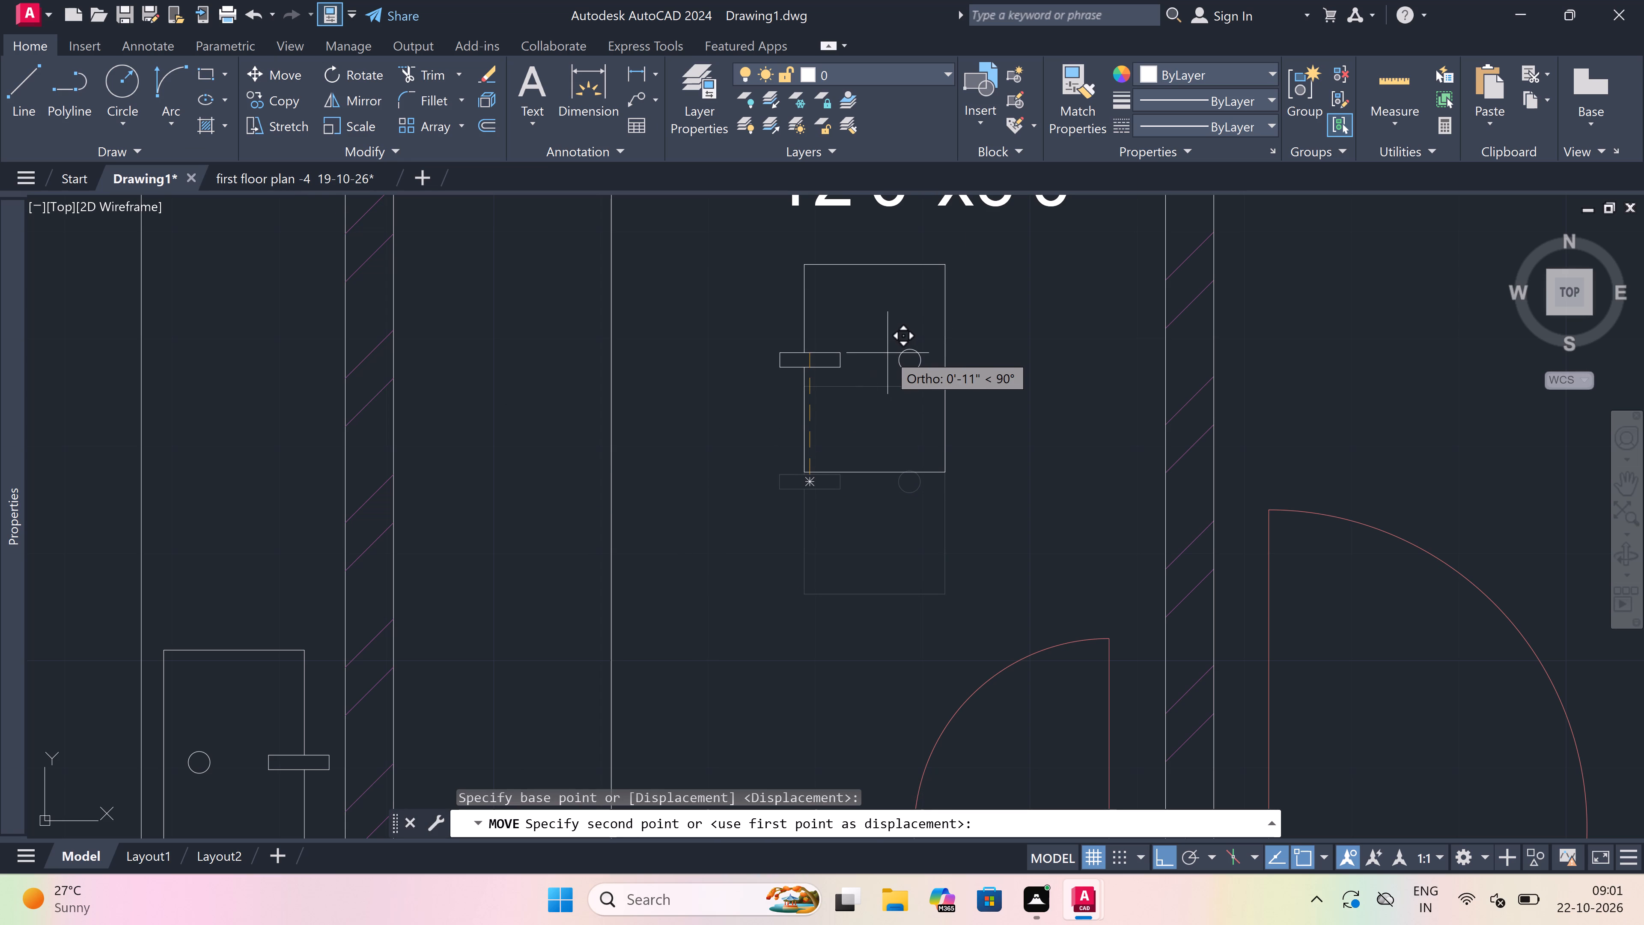
{"action": "key", "text": "F8"}
{"action": "scroll", "coordinate": [888, 353], "scroll_direction": "down", "scroll_amount": 2}
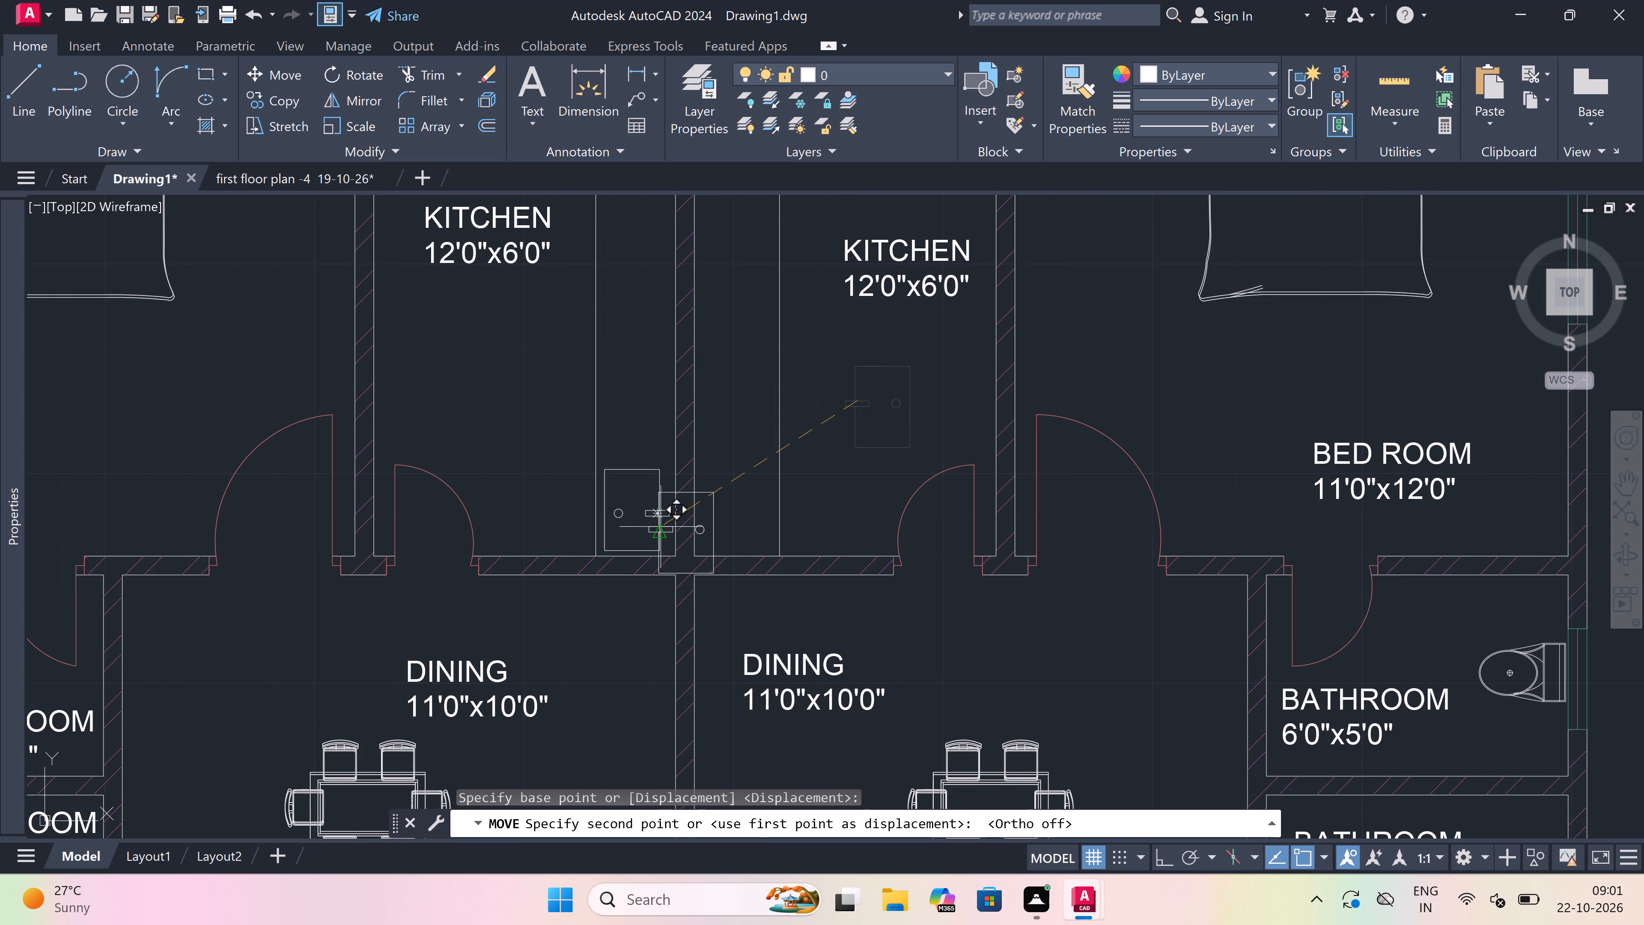
{"action": "scroll", "coordinate": [706, 502], "scroll_direction": "up", "scroll_amount": 3}
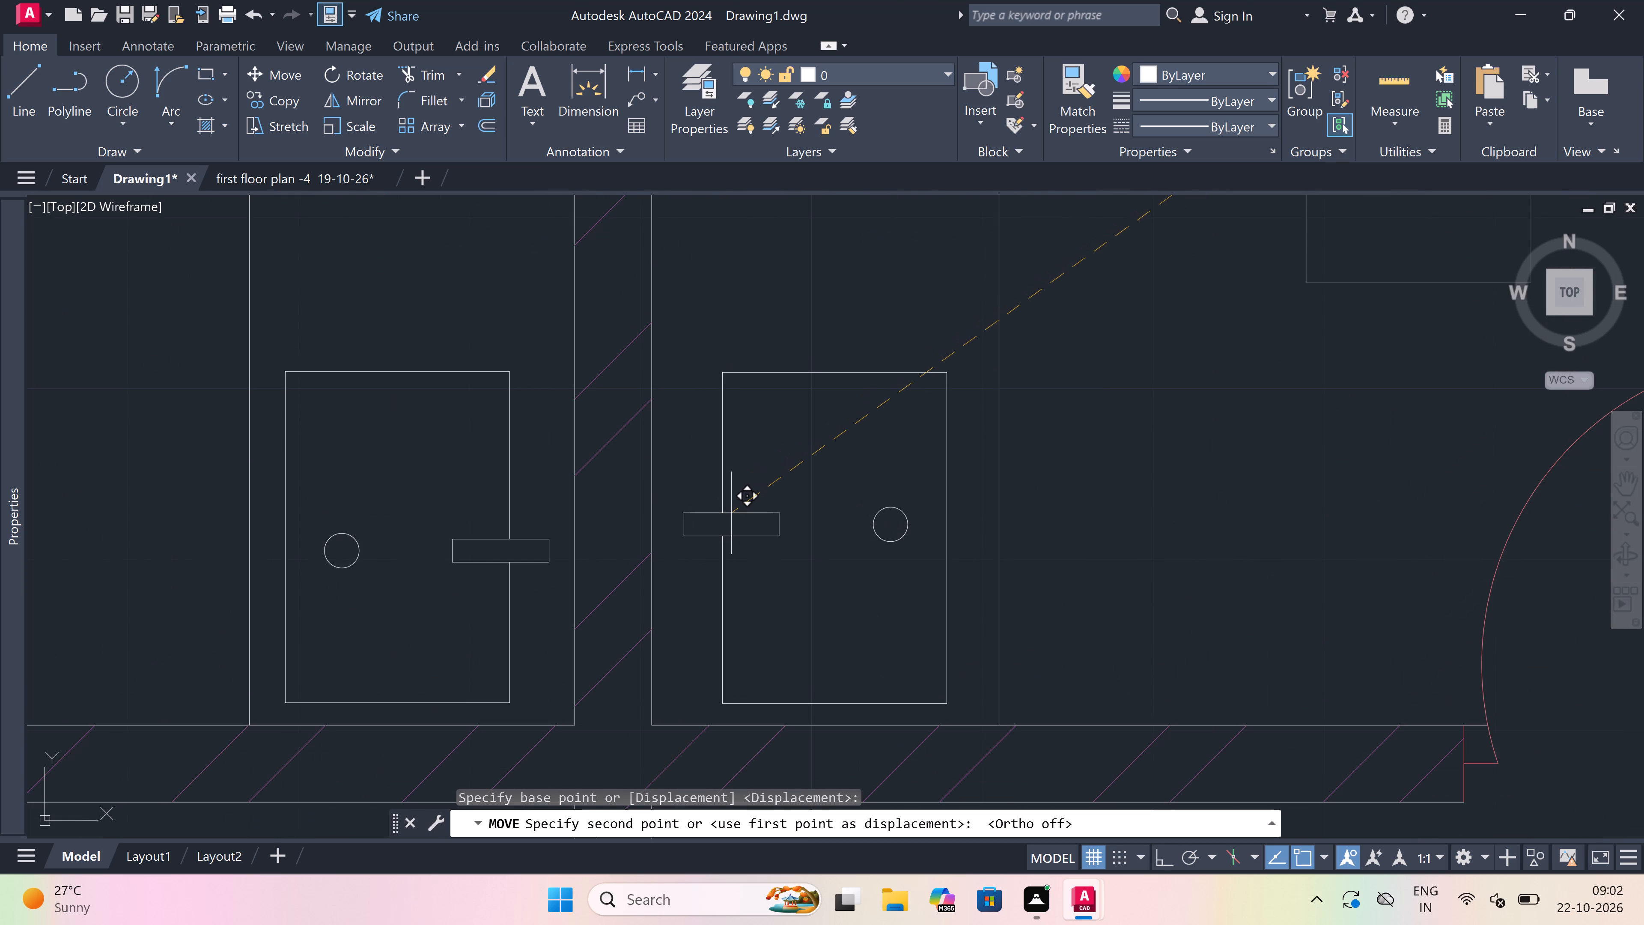
{"action": "left_click", "coordinate": [731, 513]}
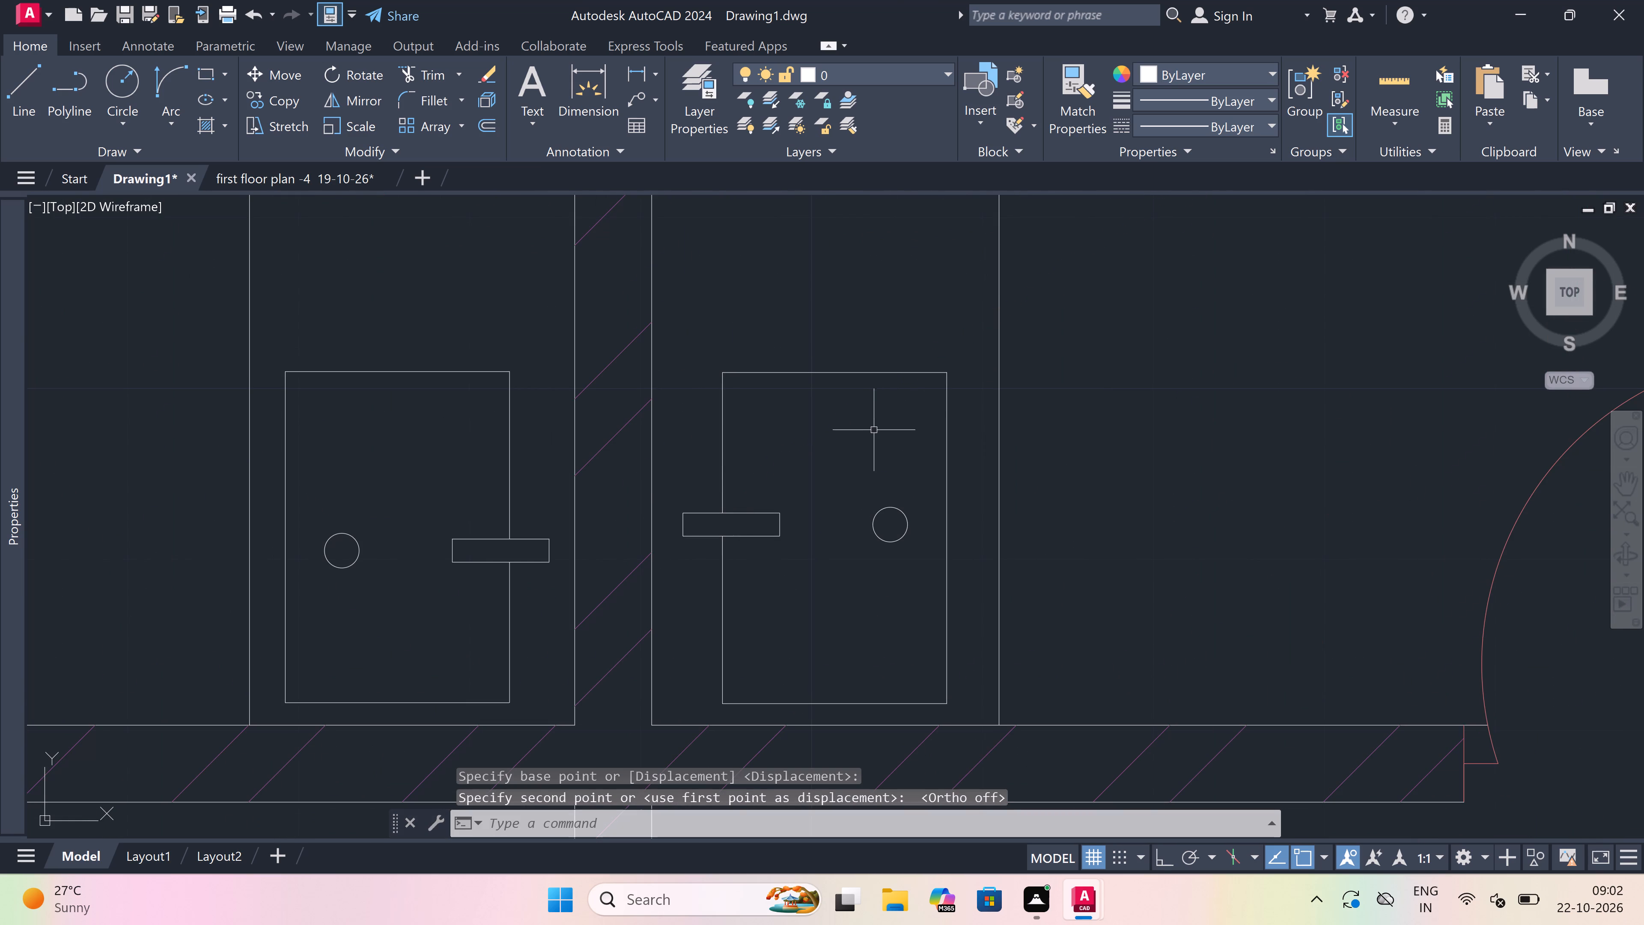
{"action": "key", "text": "Escape"}
{"action": "scroll", "coordinate": [819, 451], "scroll_direction": "down", "scroll_amount": 5}
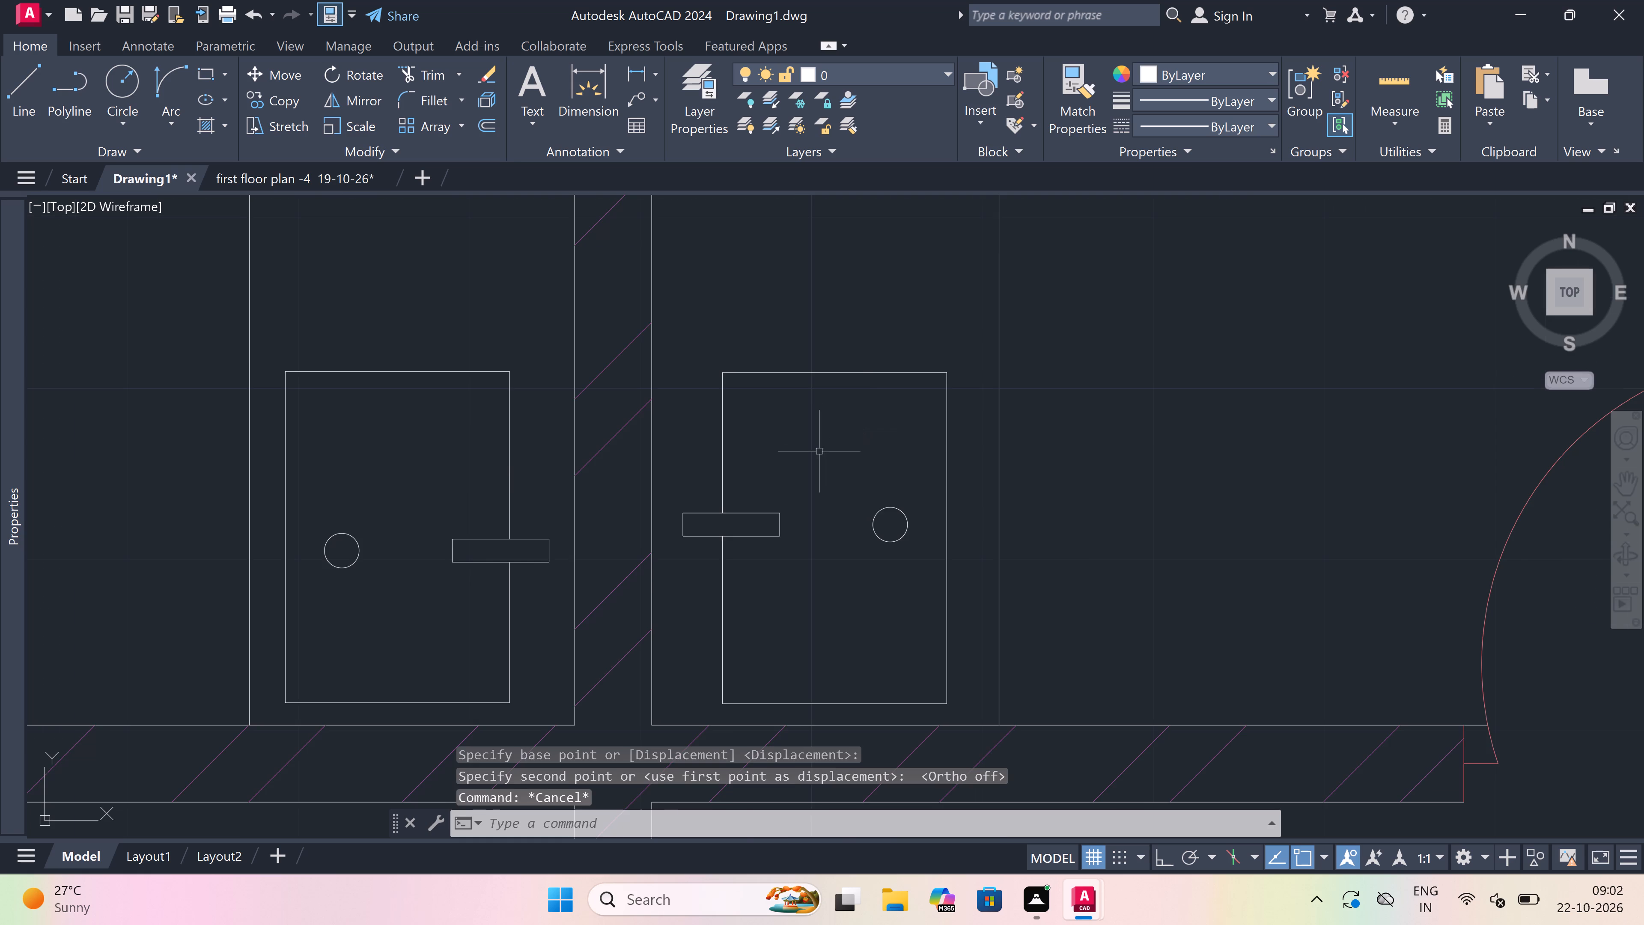
{"action": "scroll", "coordinate": [803, 478], "scroll_direction": "down", "scroll_amount": 2}
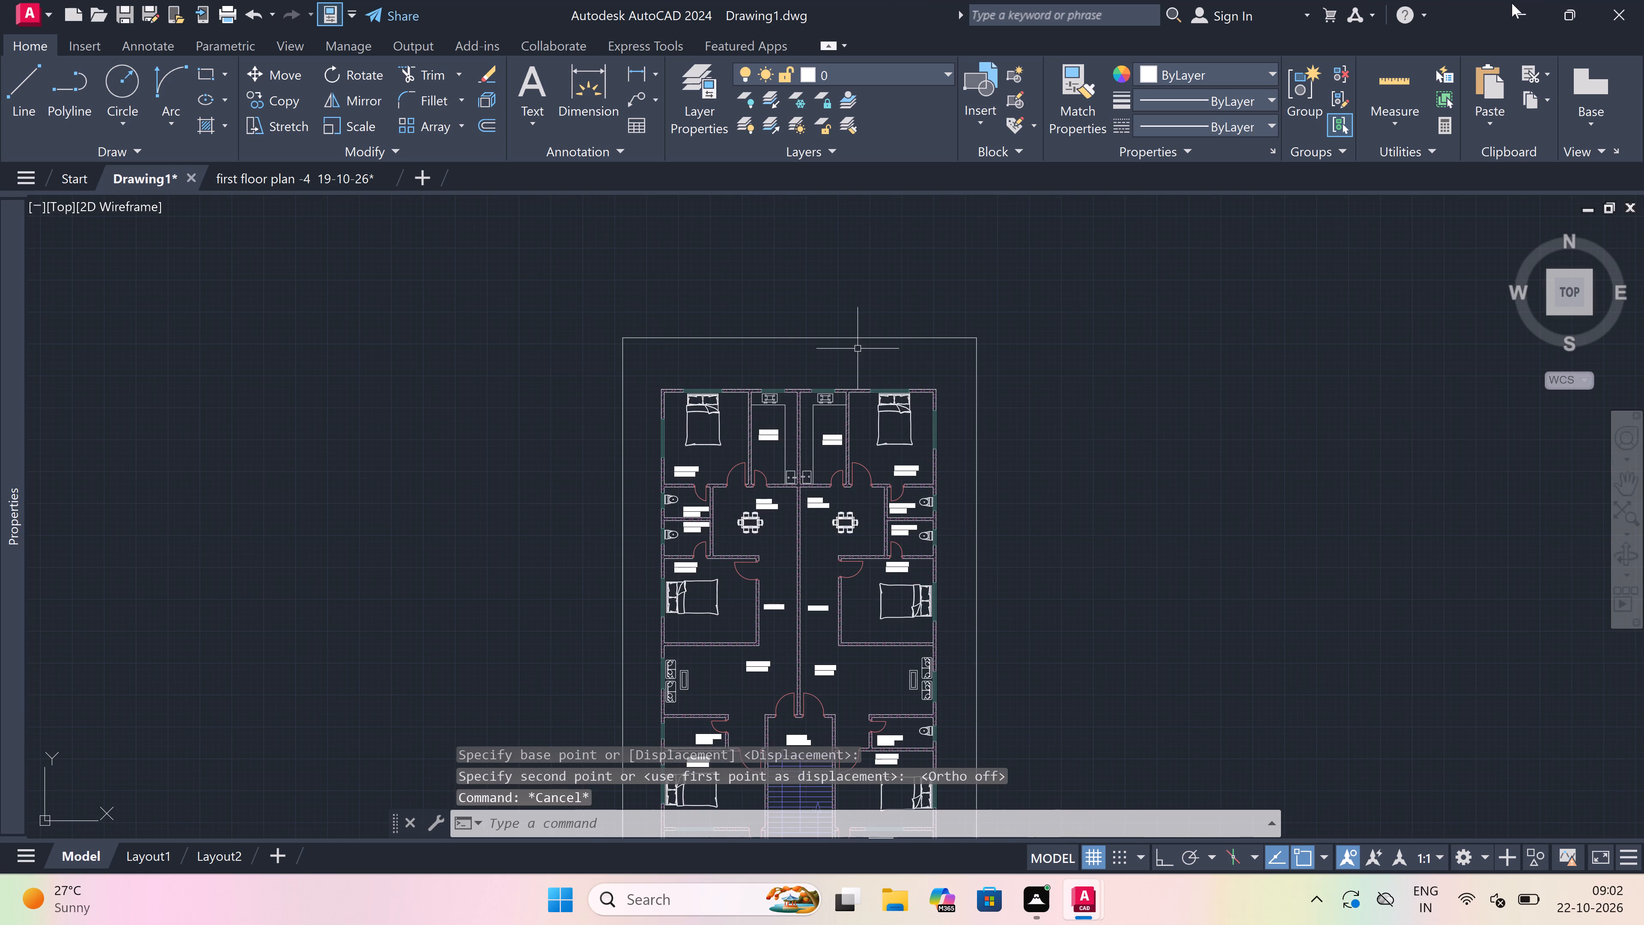
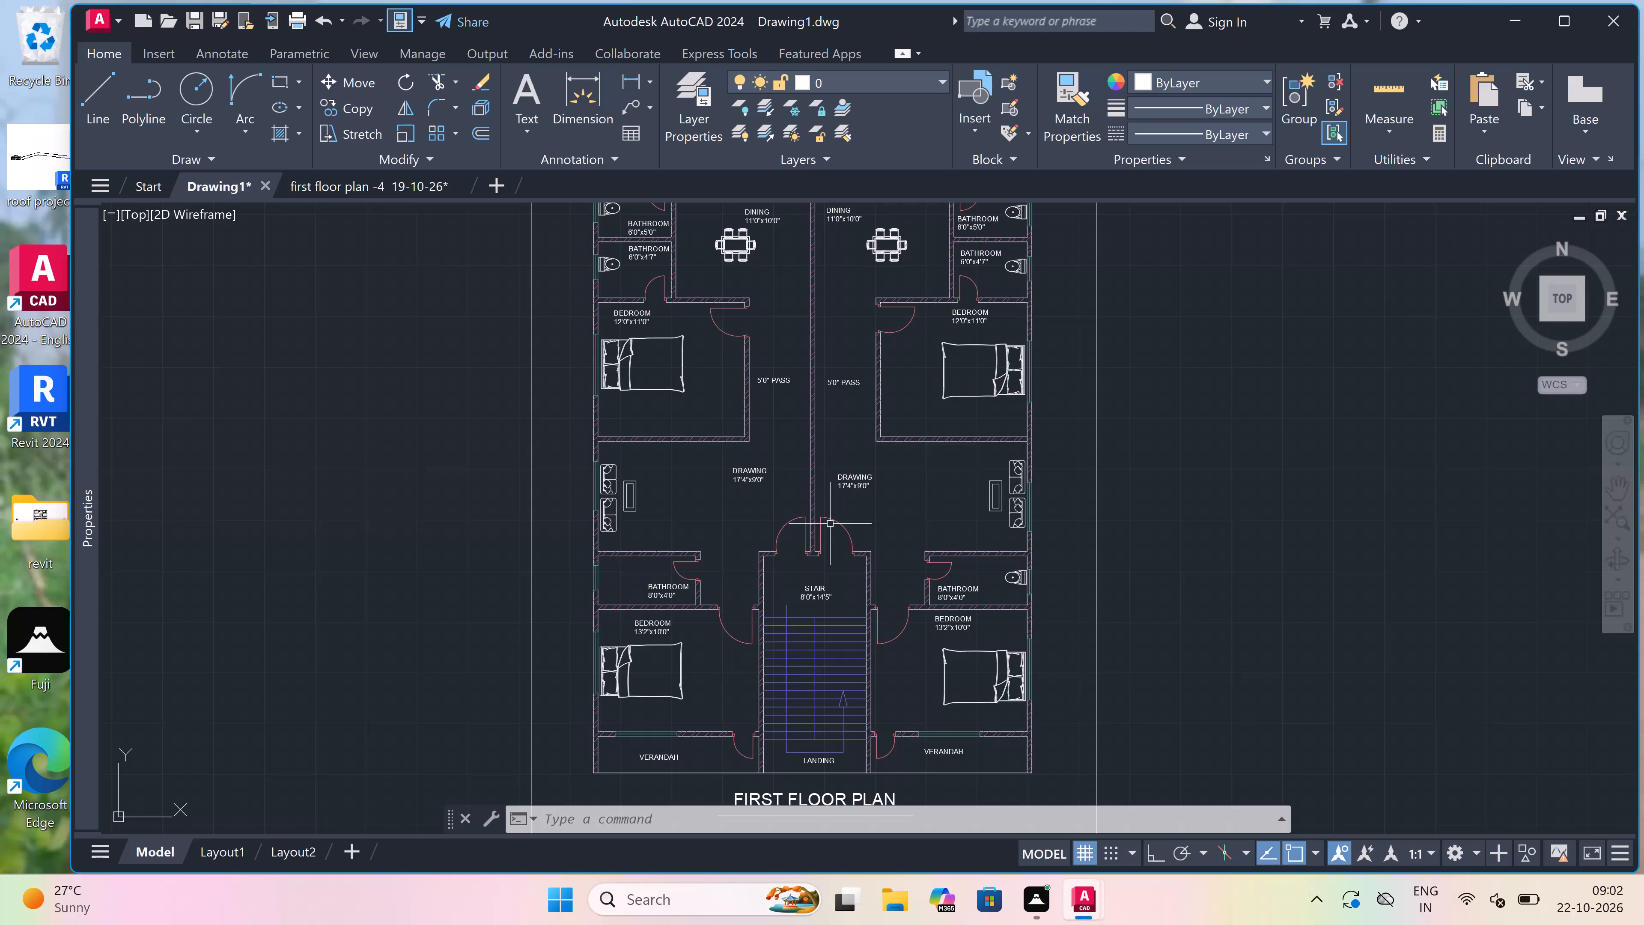
Maximize the drawing application's window and clear the stray selection around the floor plan.
{"action": "scroll", "coordinate": [826, 636], "scroll_direction": "down", "scroll_amount": 1}
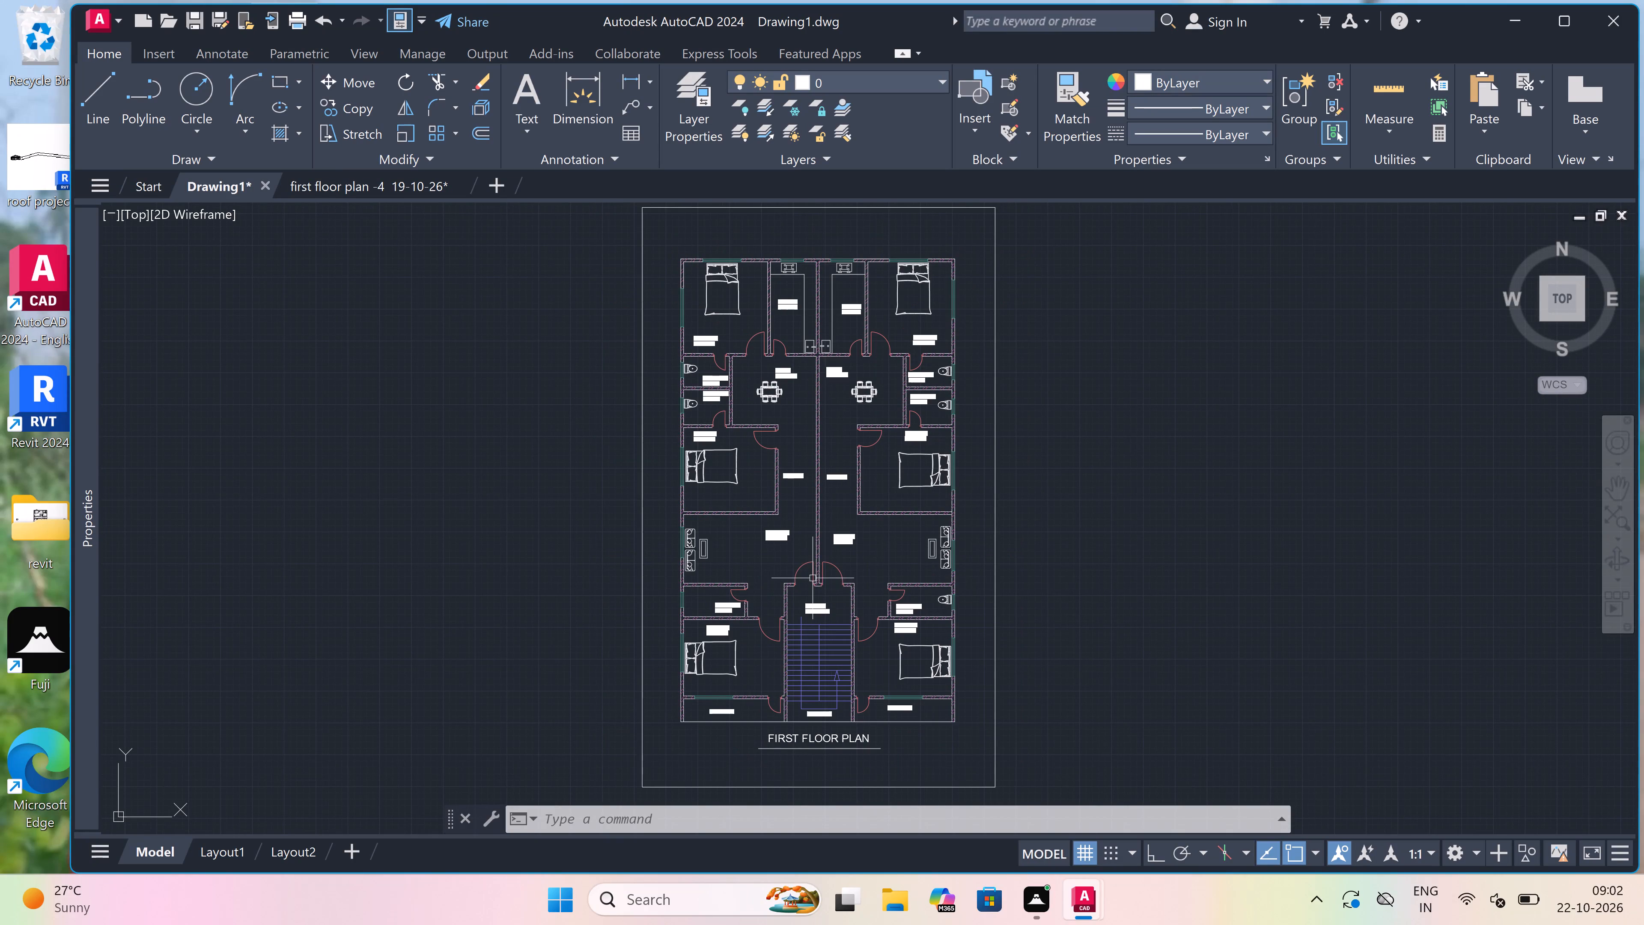
{"action": "left_click_drag", "start_coordinate": [868, 594], "coordinate": [879, 607]}
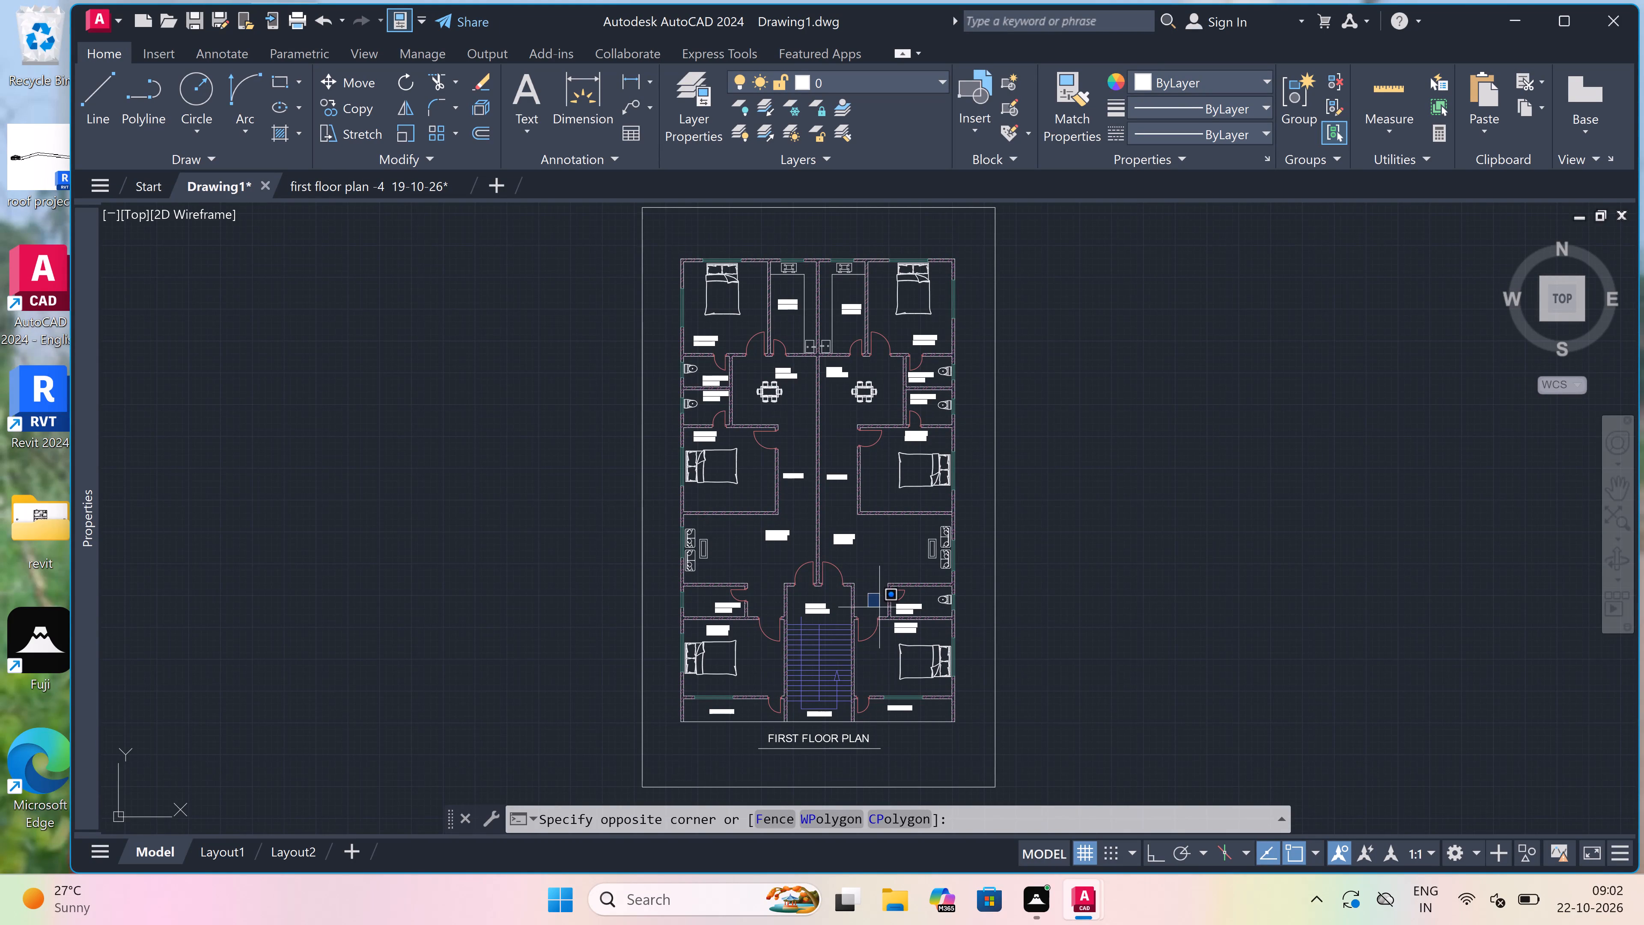
{"action": "left_click_drag", "start_coordinate": [879, 607], "coordinate": [1040, 678]}
{"action": "left_click", "coordinate": [1041, 678]}
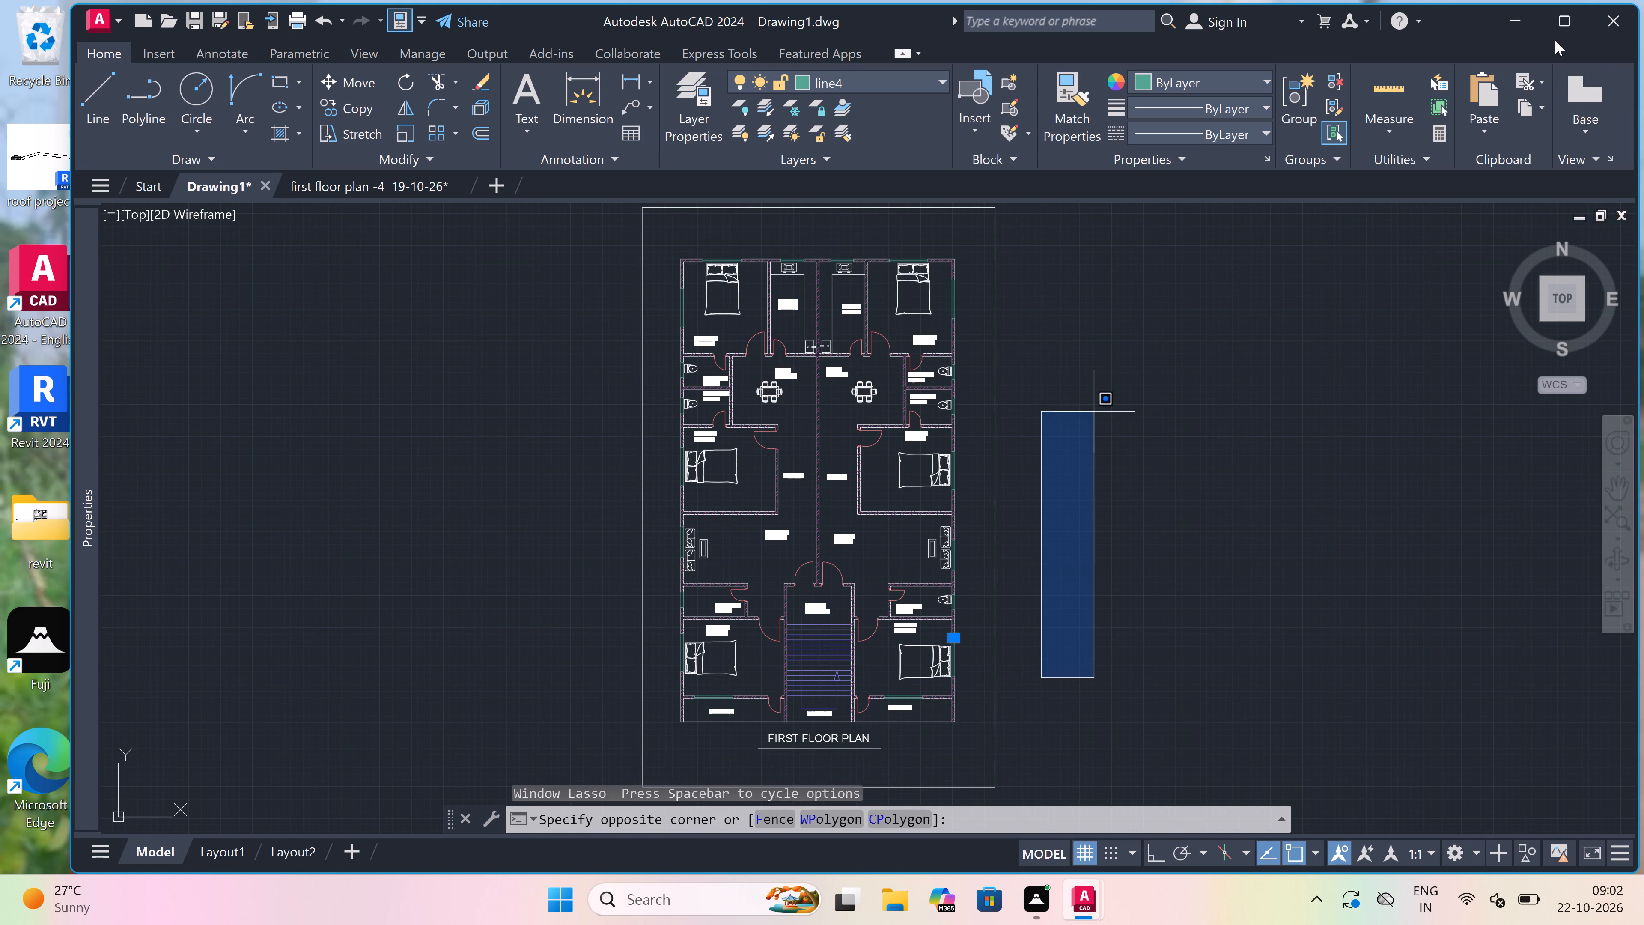
{"action": "left_click", "coordinate": [1561, 15]}
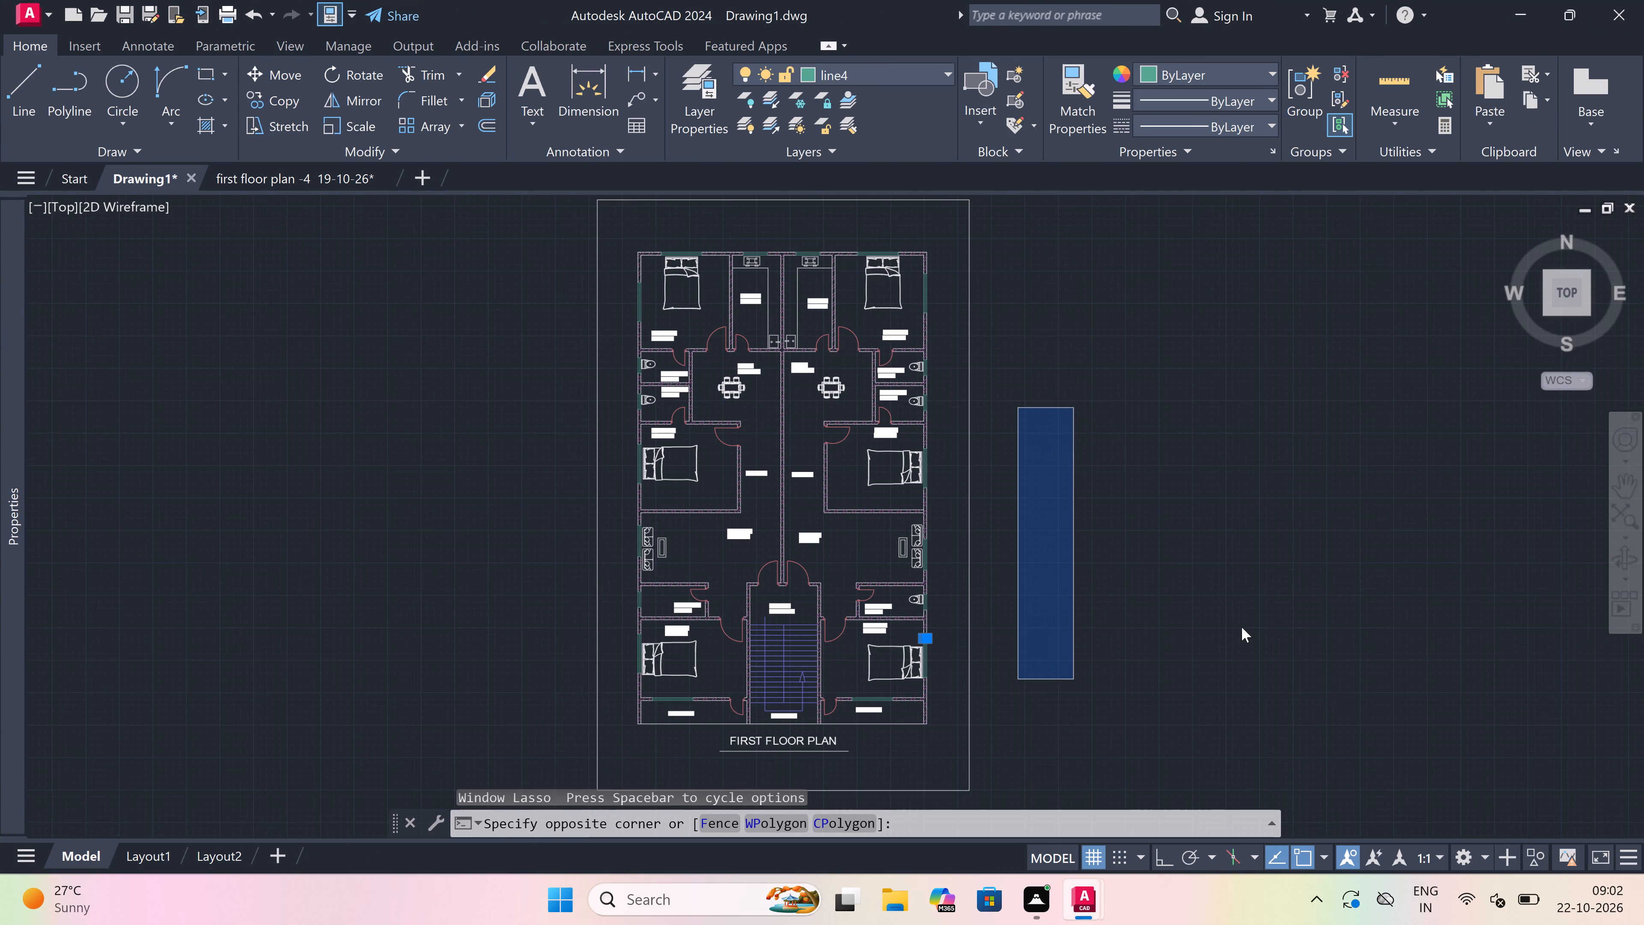
{"action": "key", "text": "Escape"}
{"action": "key", "text": "Escape"}
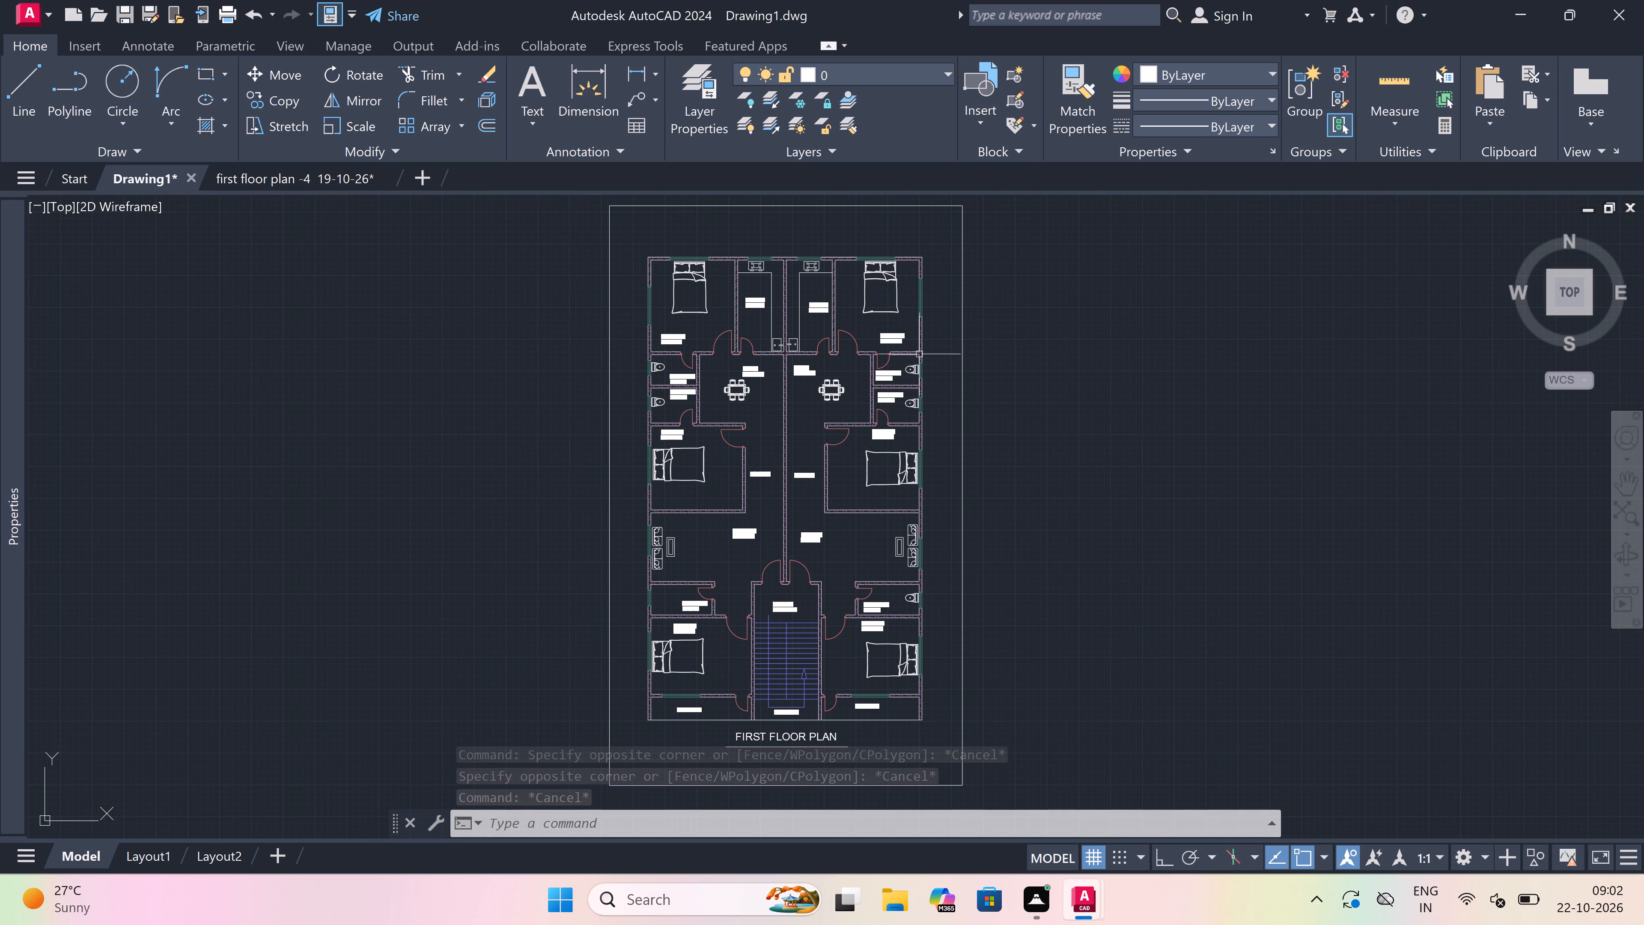
Start a plot of the model with DWG To PDF.pc3 as the plotter and ISO A4 (297.00 x 210.00 MM) paper.
{"action": "scroll", "coordinate": [920, 356], "scroll_direction": "down", "scroll_amount": 2}
{"action": "scroll", "coordinate": [983, 431], "scroll_direction": "up", "scroll_amount": 2}
{"action": "scroll", "coordinate": [983, 431], "scroll_direction": "down", "scroll_amount": 2}
{"action": "scroll", "coordinate": [992, 302], "scroll_direction": "up", "scroll_amount": 1}
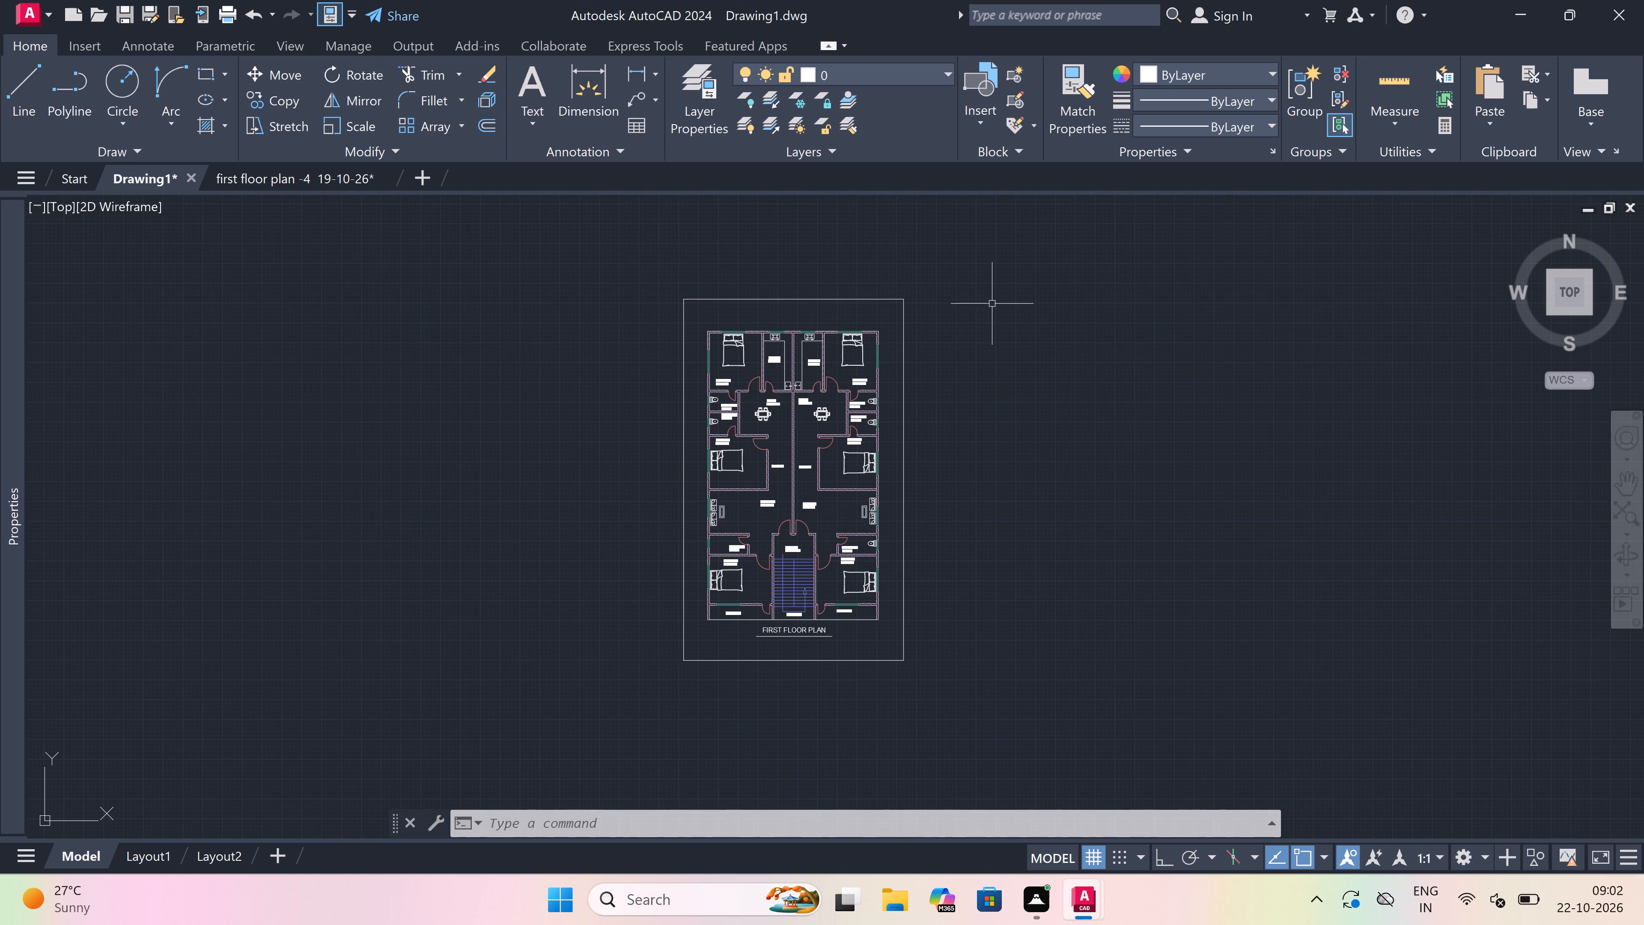
{"action": "key", "text": "ctrl+p"}
{"action": "left_click", "coordinate": [668, 287]}
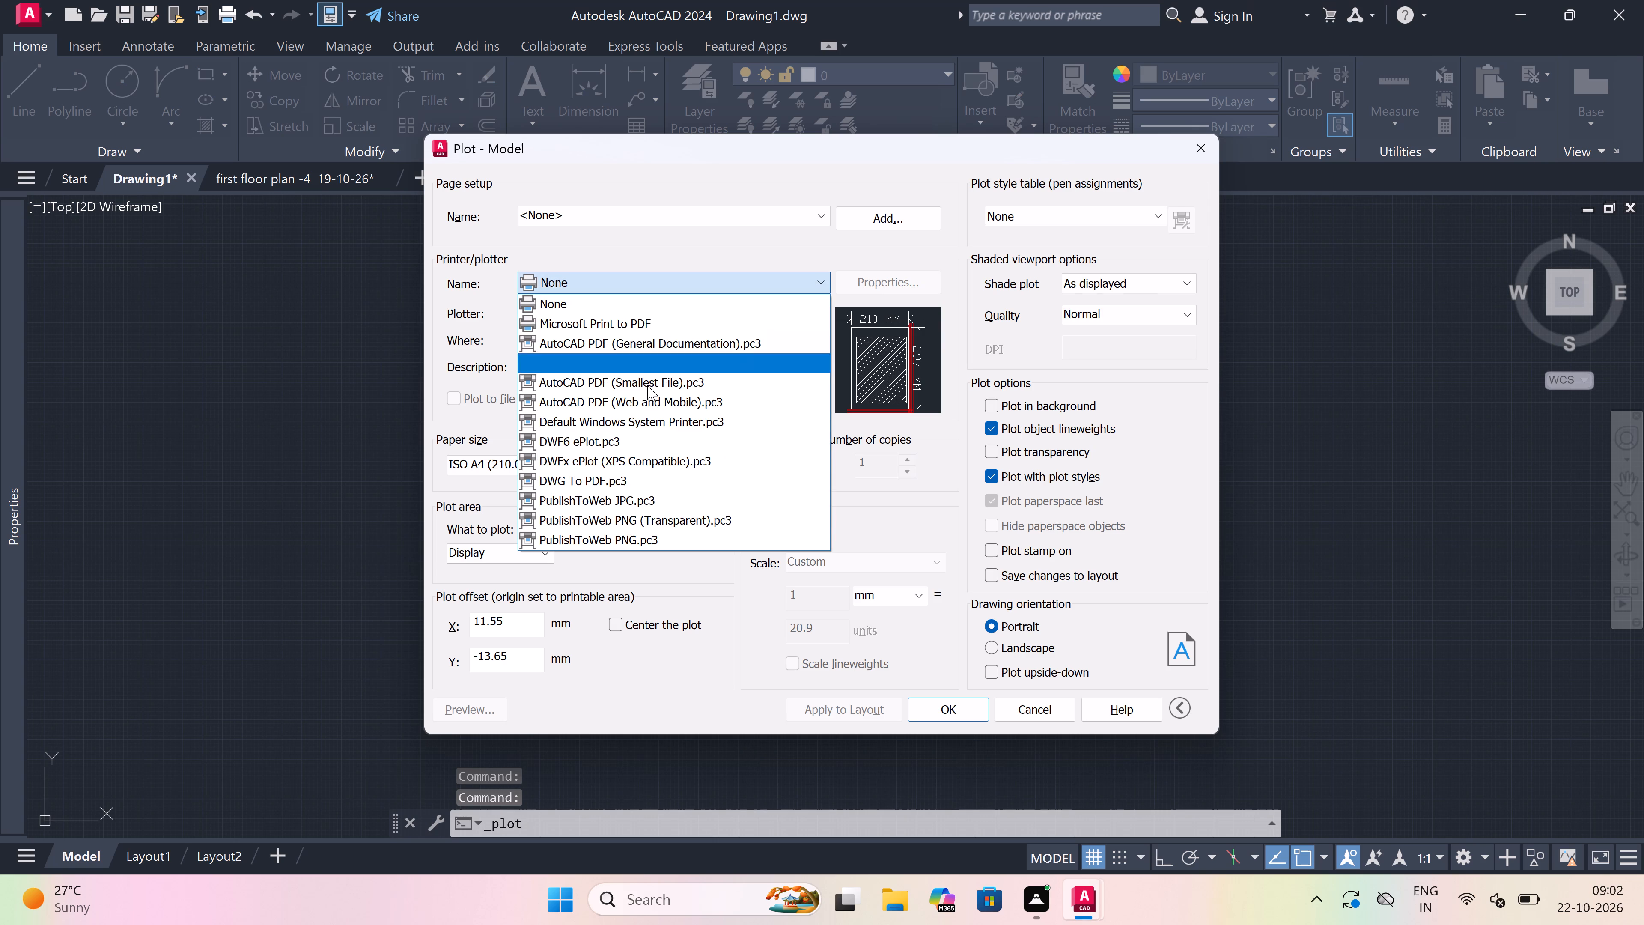
{"action": "double_click", "coordinate": [601, 485]}
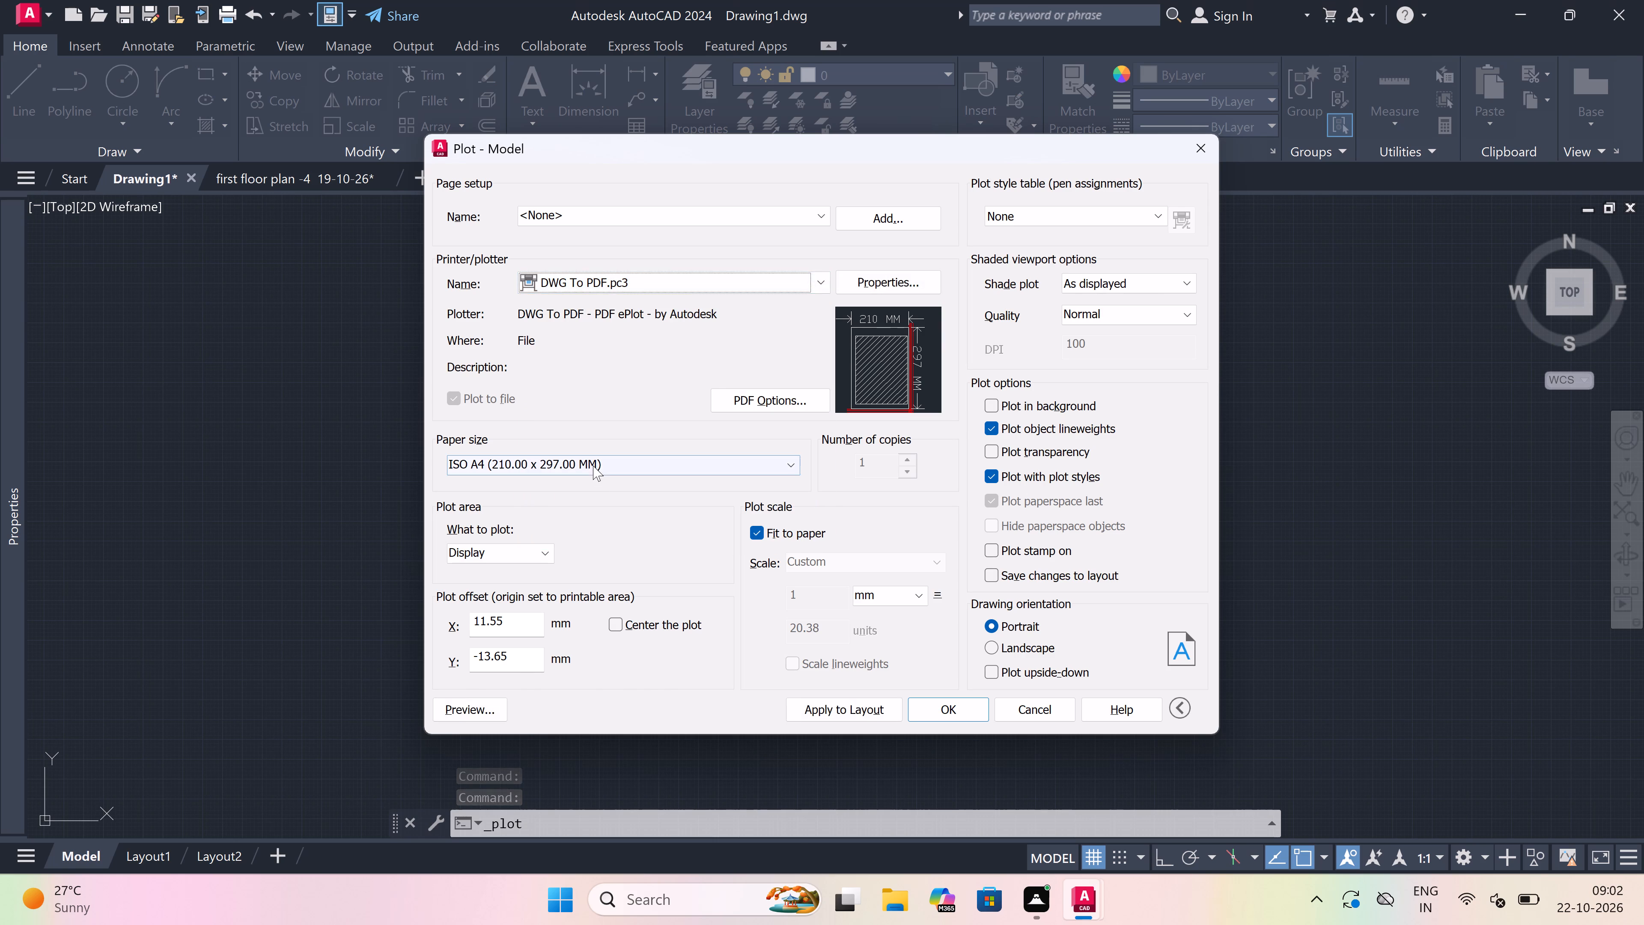
{"action": "left_click", "coordinate": [593, 465]}
{"action": "left_click", "coordinate": [554, 498]}
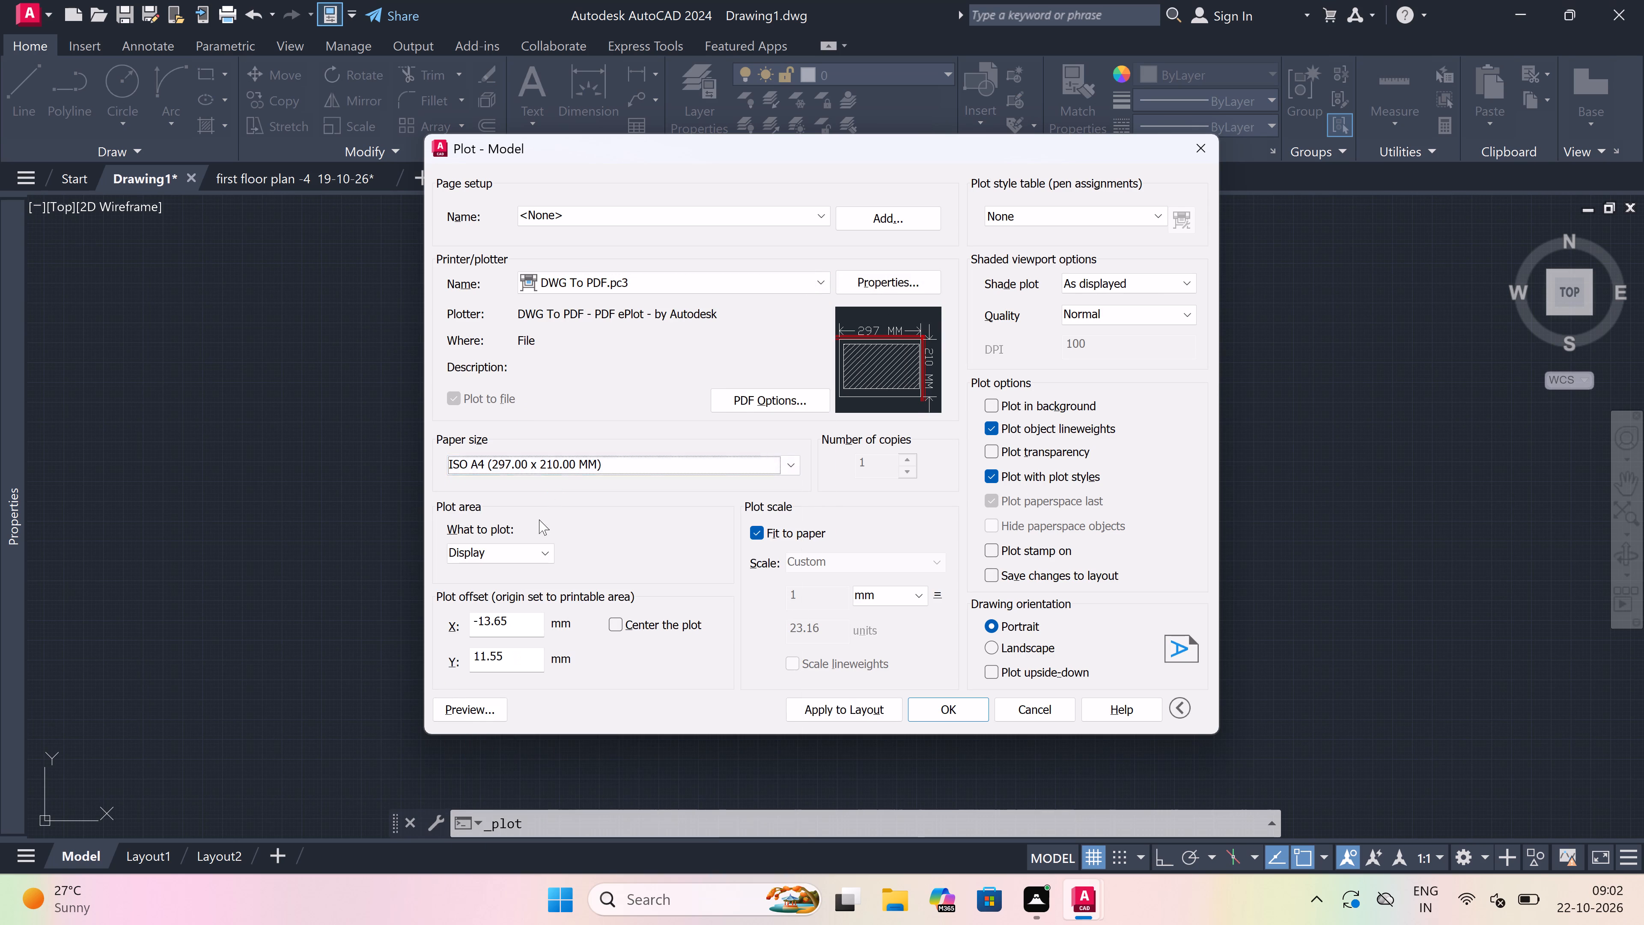
Set the plot area to a window spanning opposite corners of the border around the first floor plan.
{"action": "left_click", "coordinate": [519, 558]}
{"action": "left_click", "coordinate": [504, 618]}
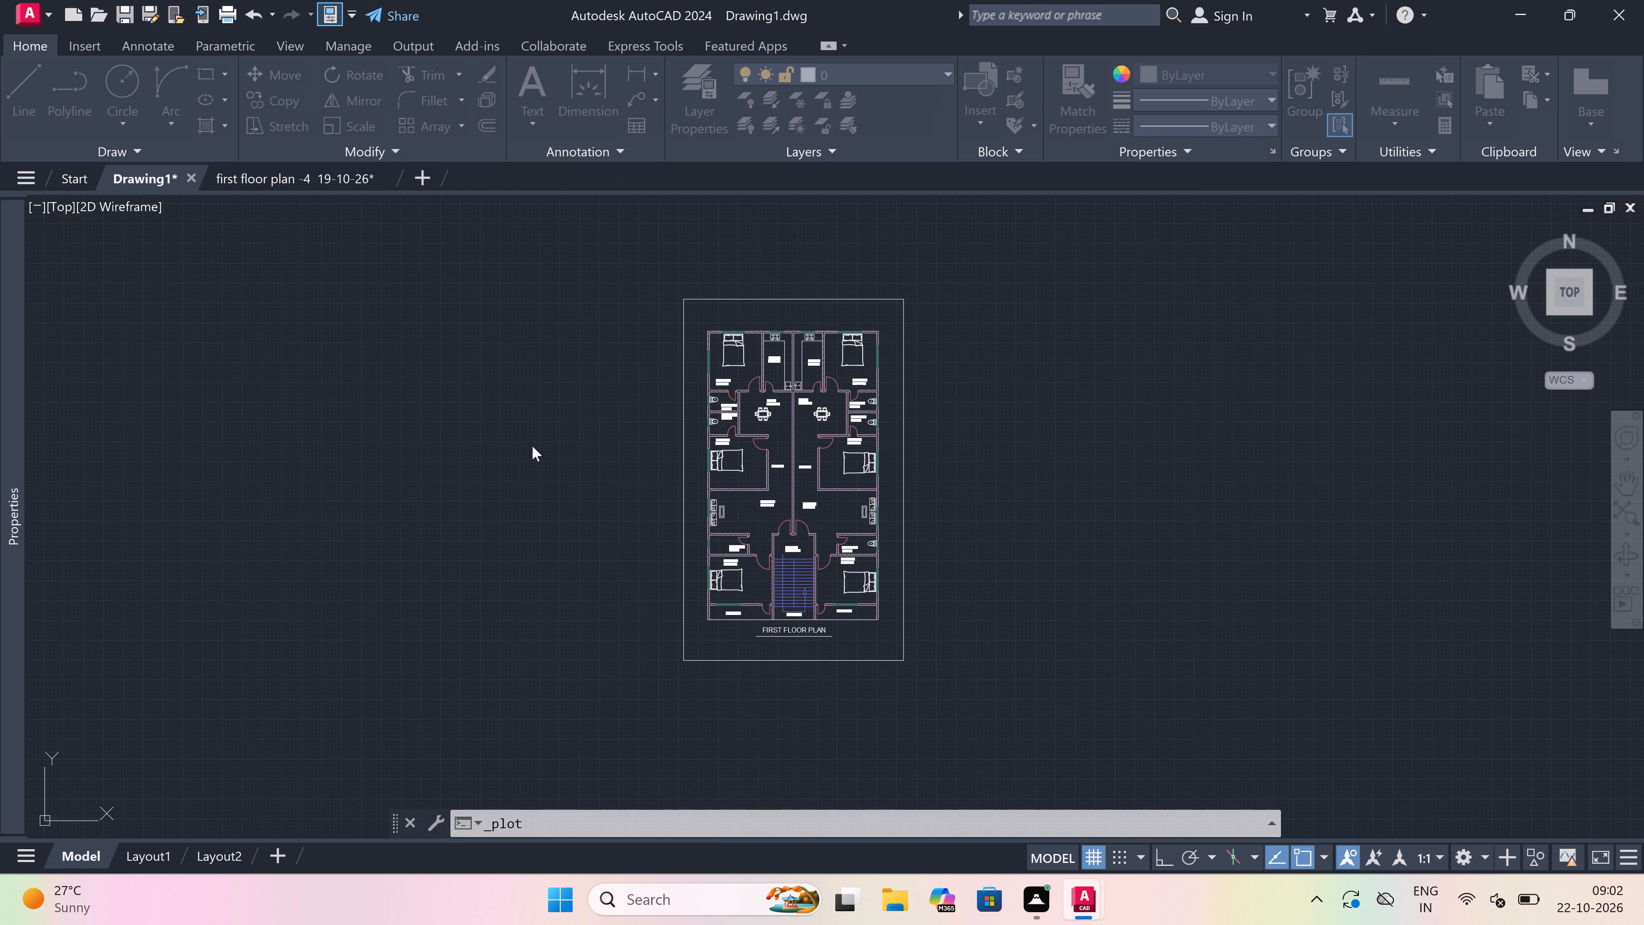
{"action": "left_click", "coordinate": [688, 300]}
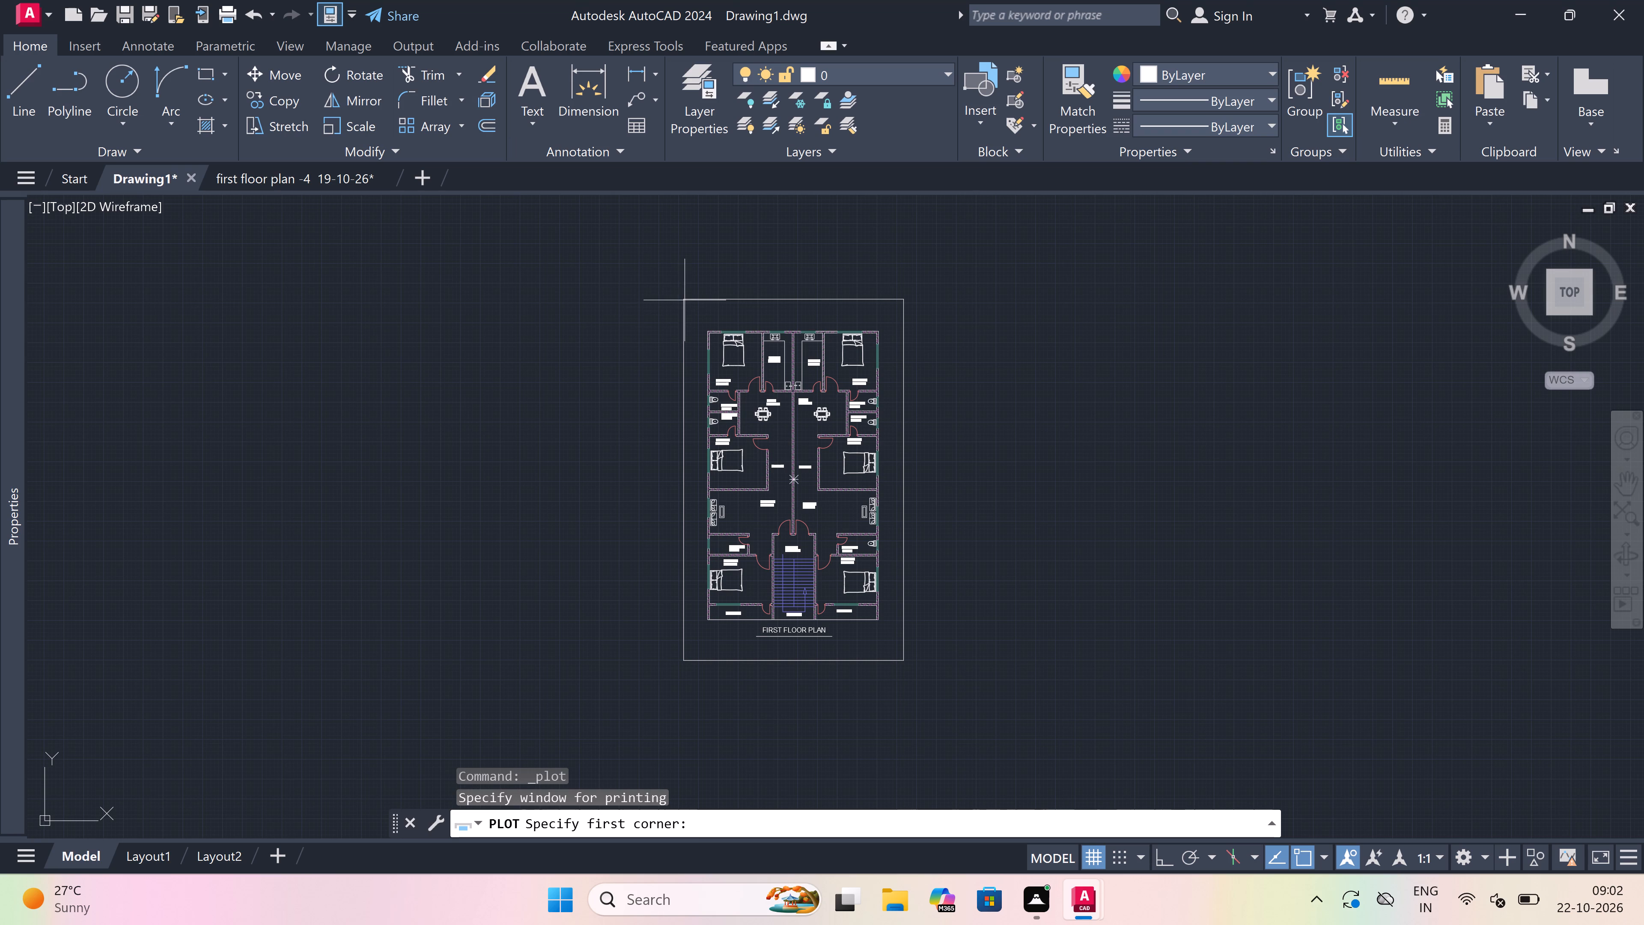
{"action": "left_click", "coordinate": [903, 663]}
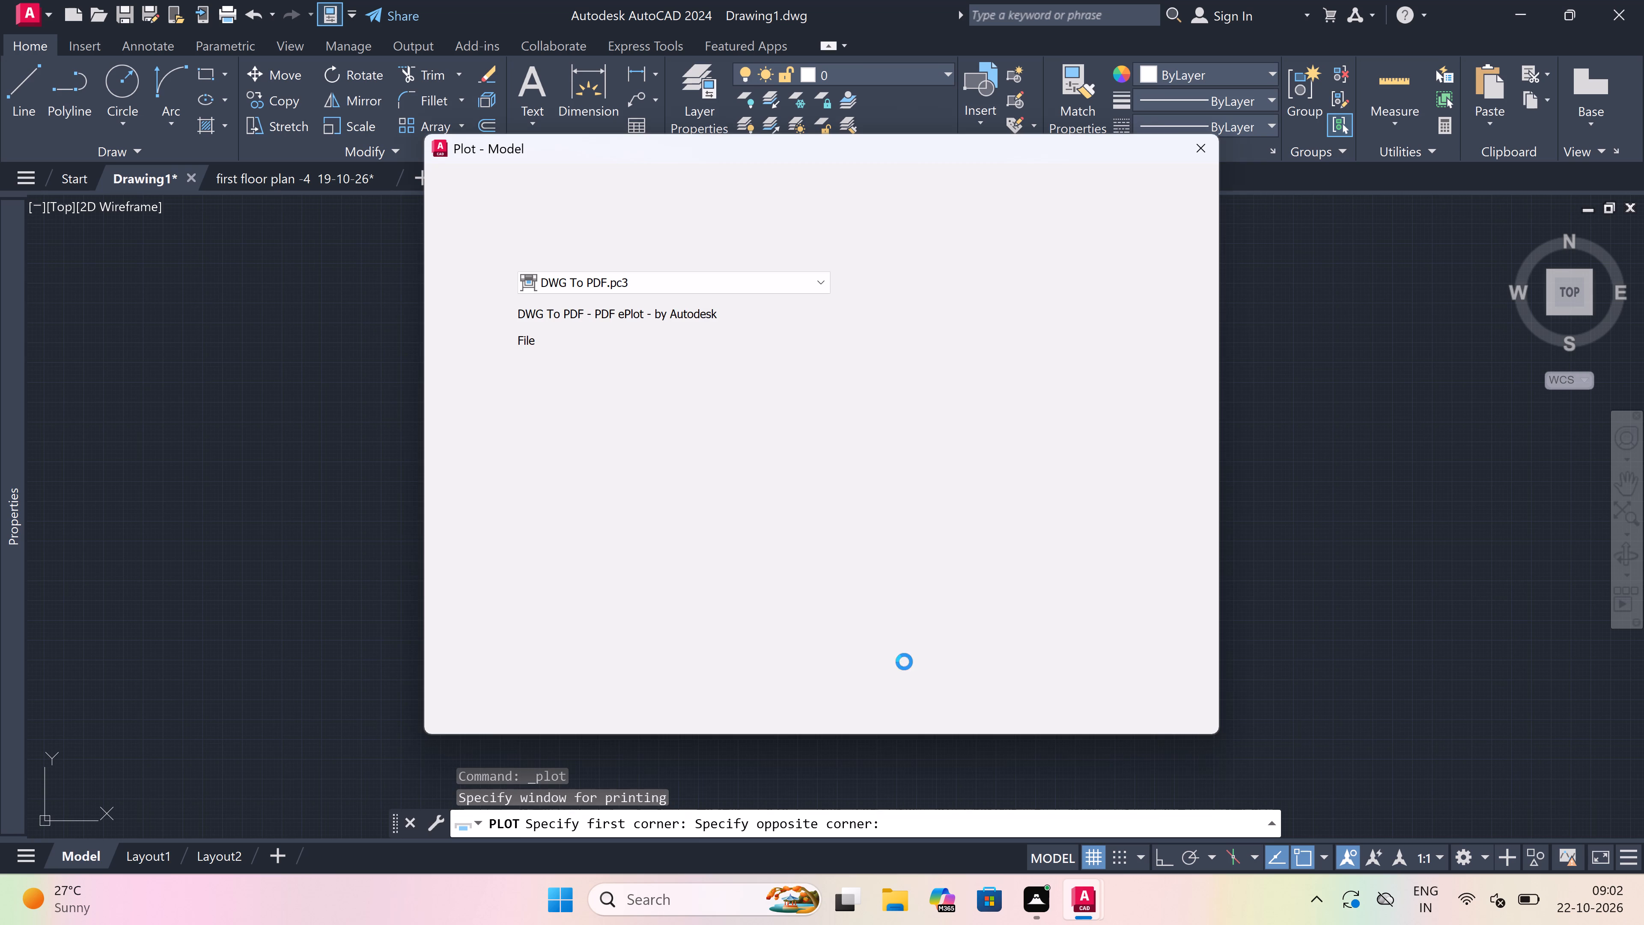
Centre the plot, assign the acad.ctb plot style table, and apply these settings to the layout.
{"action": "left_click", "coordinate": [617, 629]}
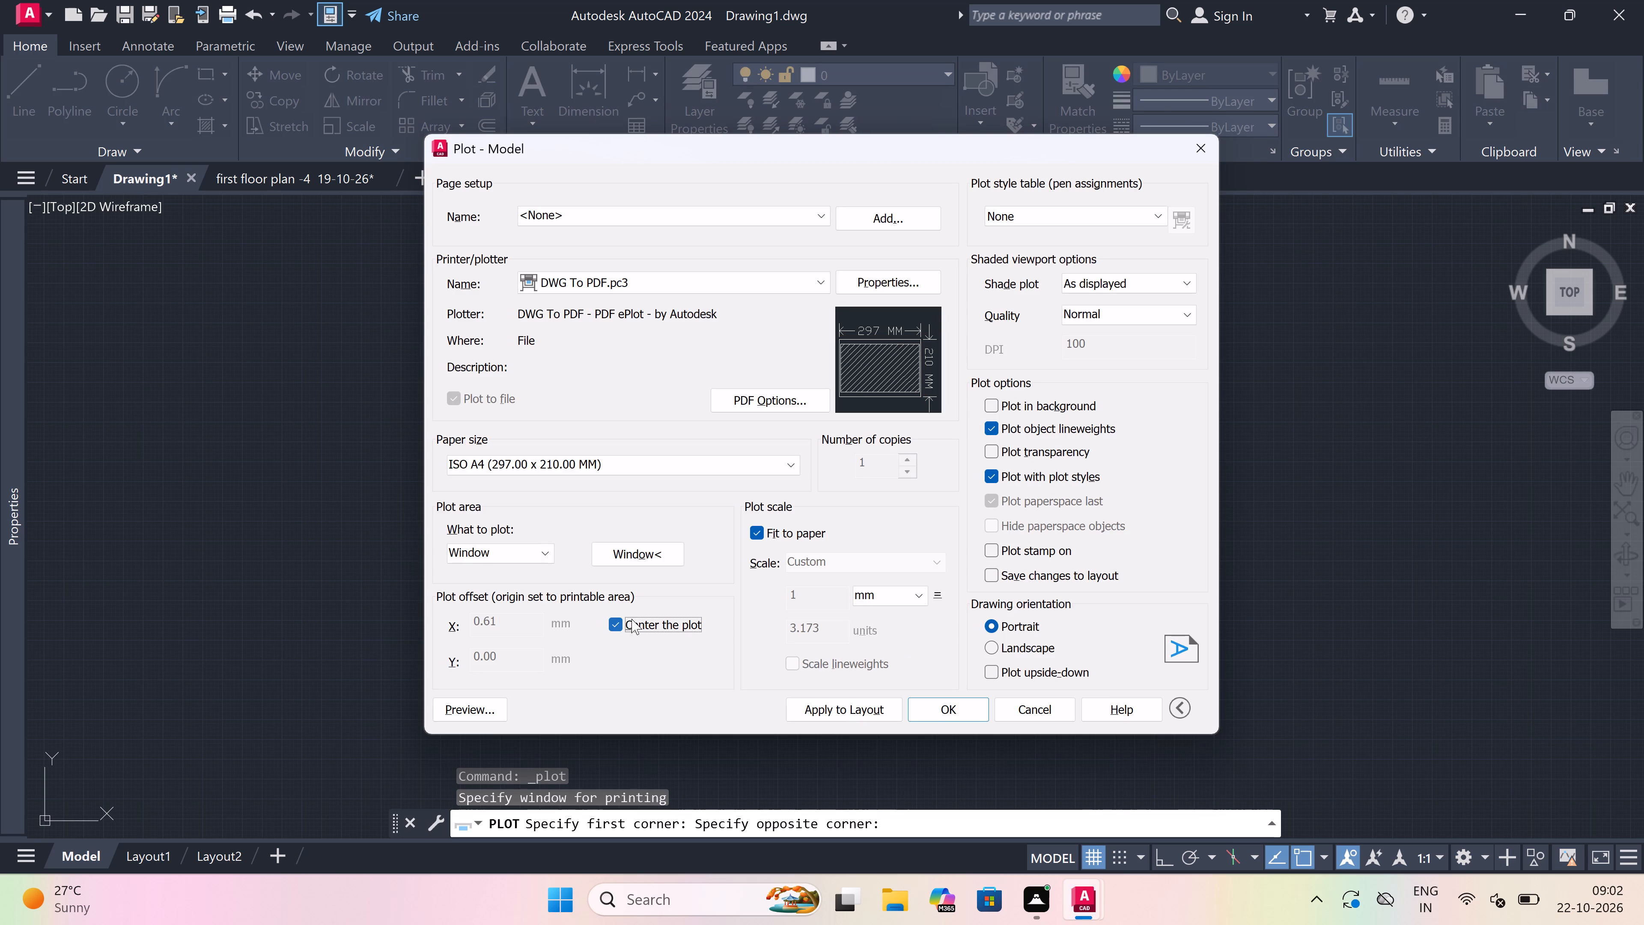
{"action": "left_click", "coordinate": [1086, 217]}
{"action": "left_click", "coordinate": [1071, 258]}
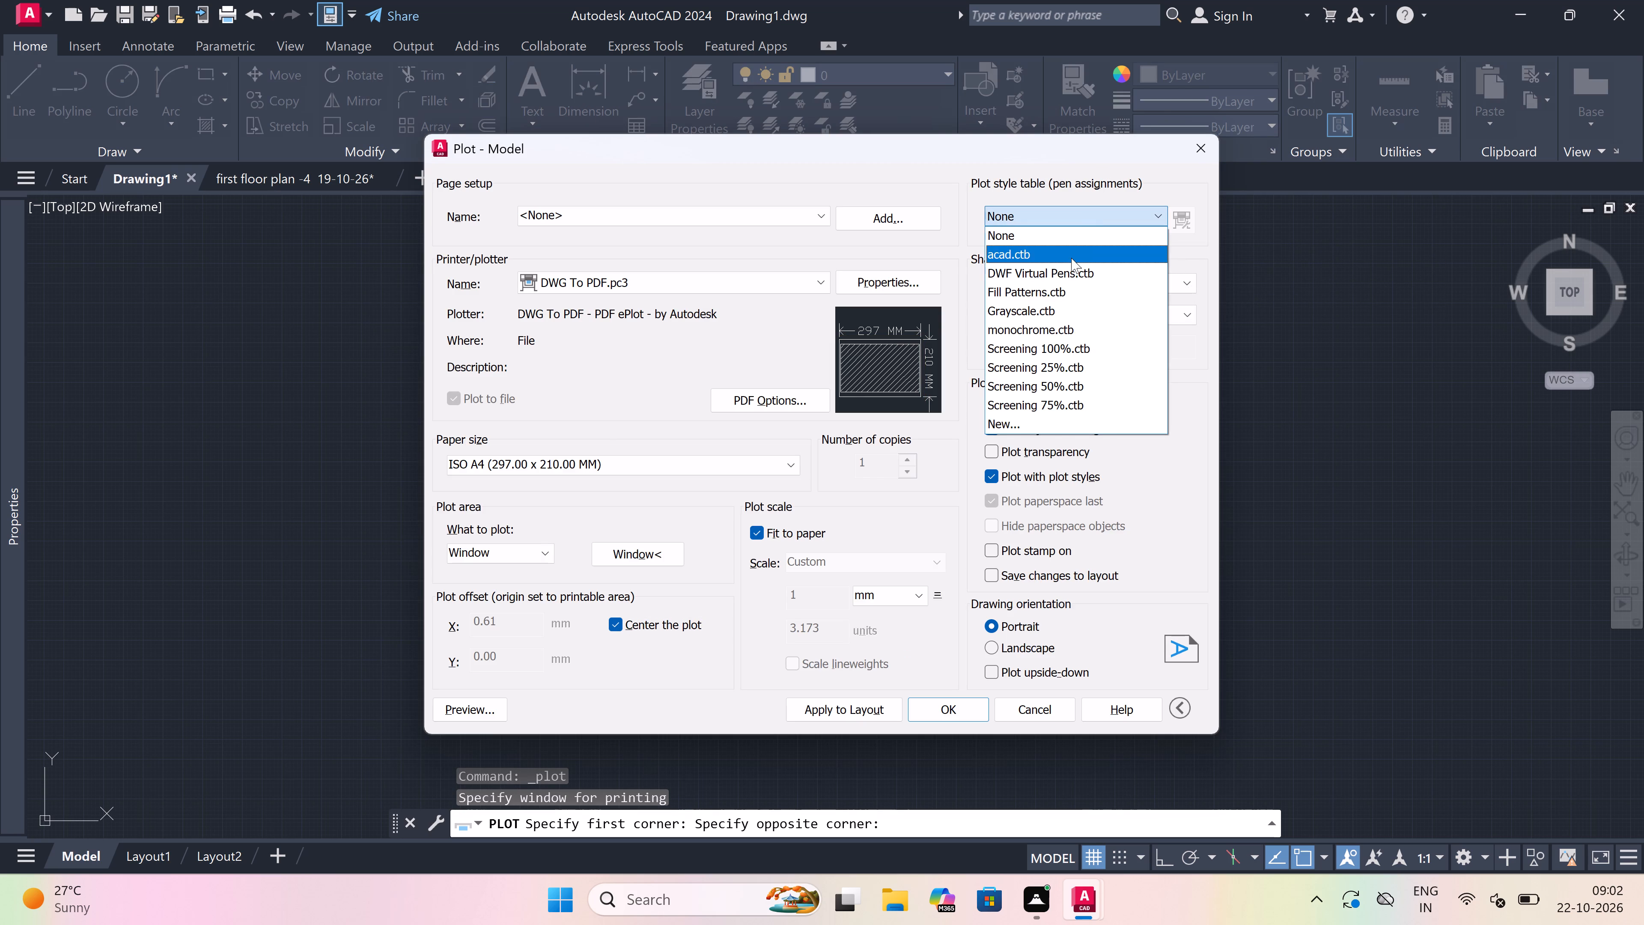
{"action": "left_click", "coordinate": [819, 506]}
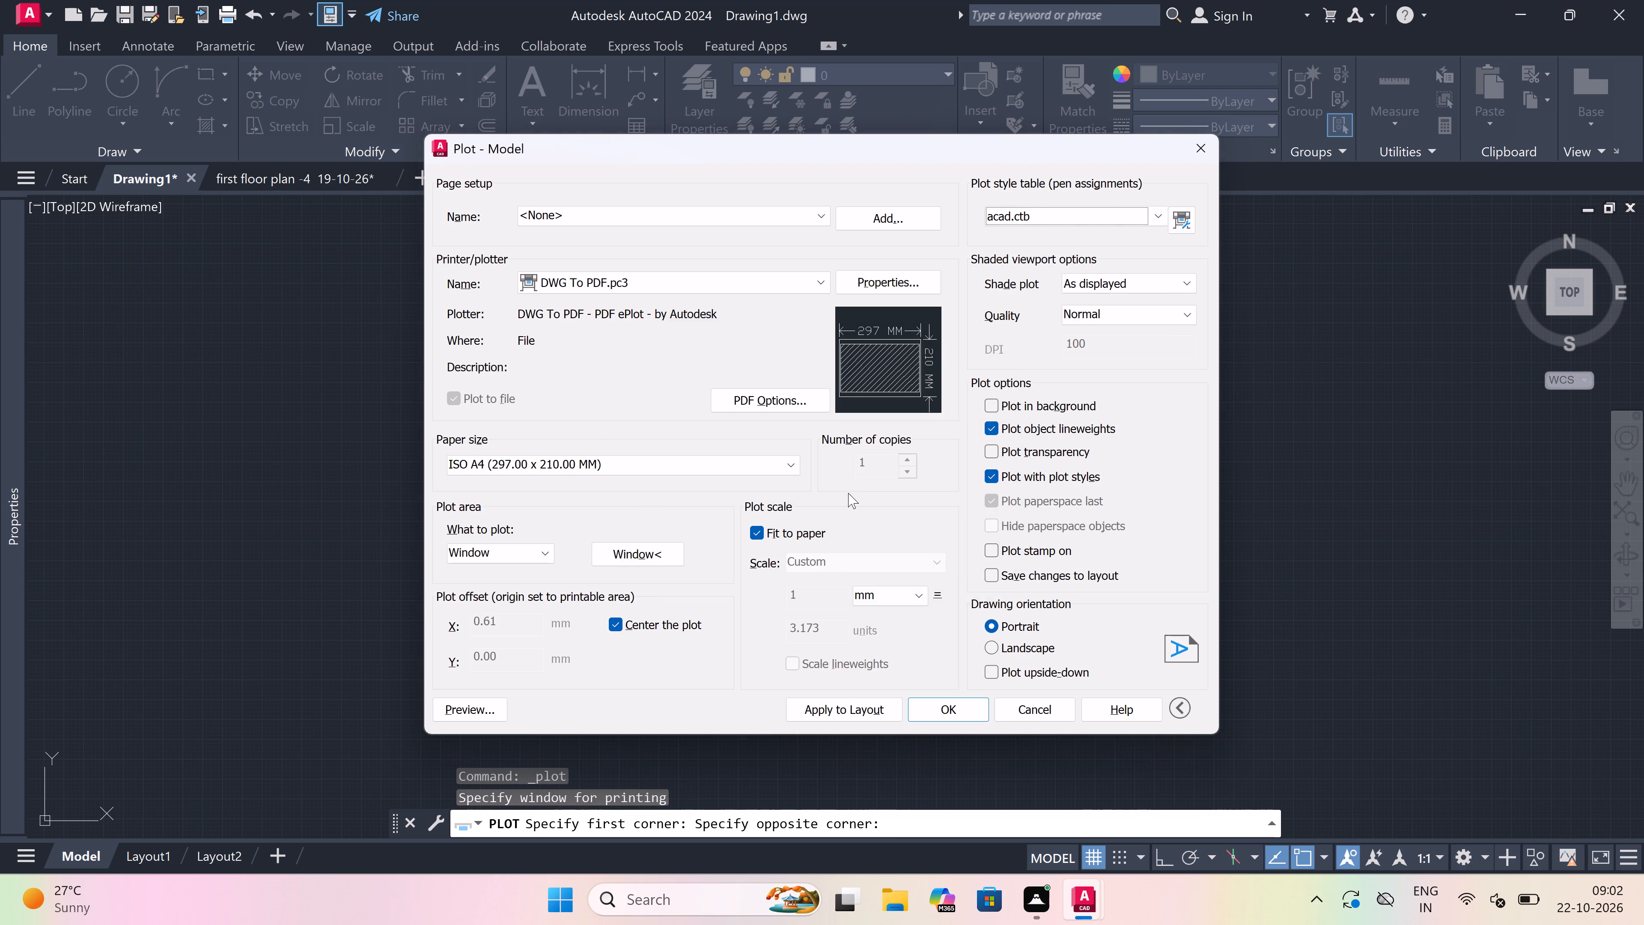
{"action": "left_click", "coordinate": [828, 715]}
Plot the drawing to a PDF in Documents named "FIRST FLOOR PLAN -1 22-10-26".
{"action": "left_click", "coordinate": [946, 713]}
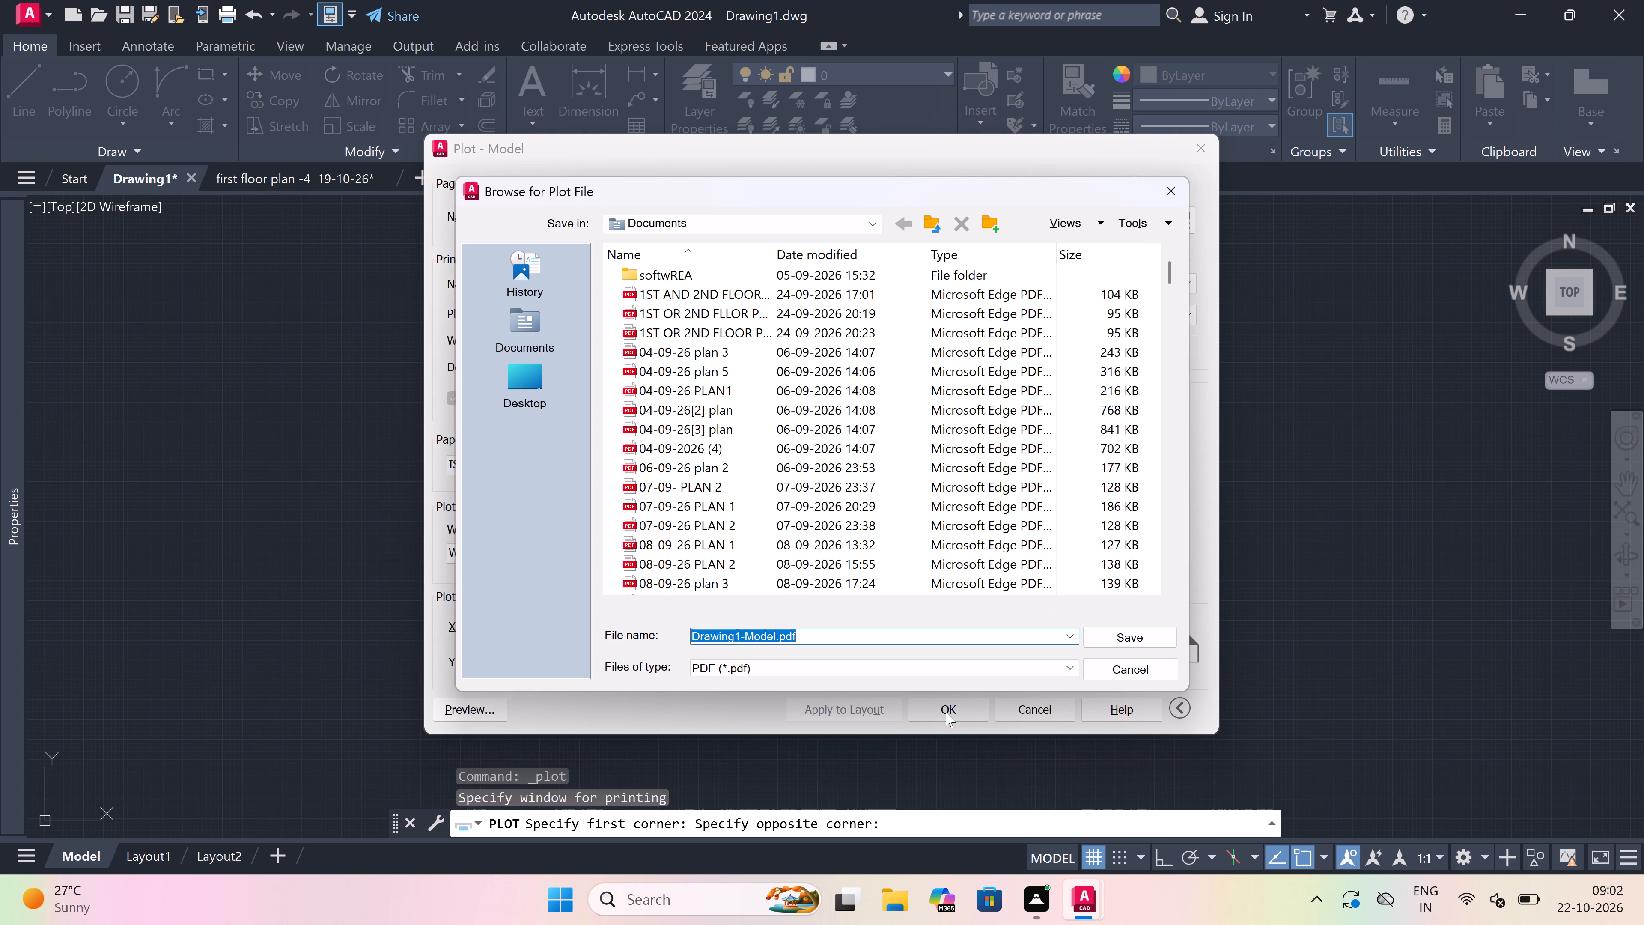
{"action": "right_click_drag", "start_coordinate": [938, 726], "coordinate": [855, 751]}
{"action": "right_click", "coordinate": [0, 924]}
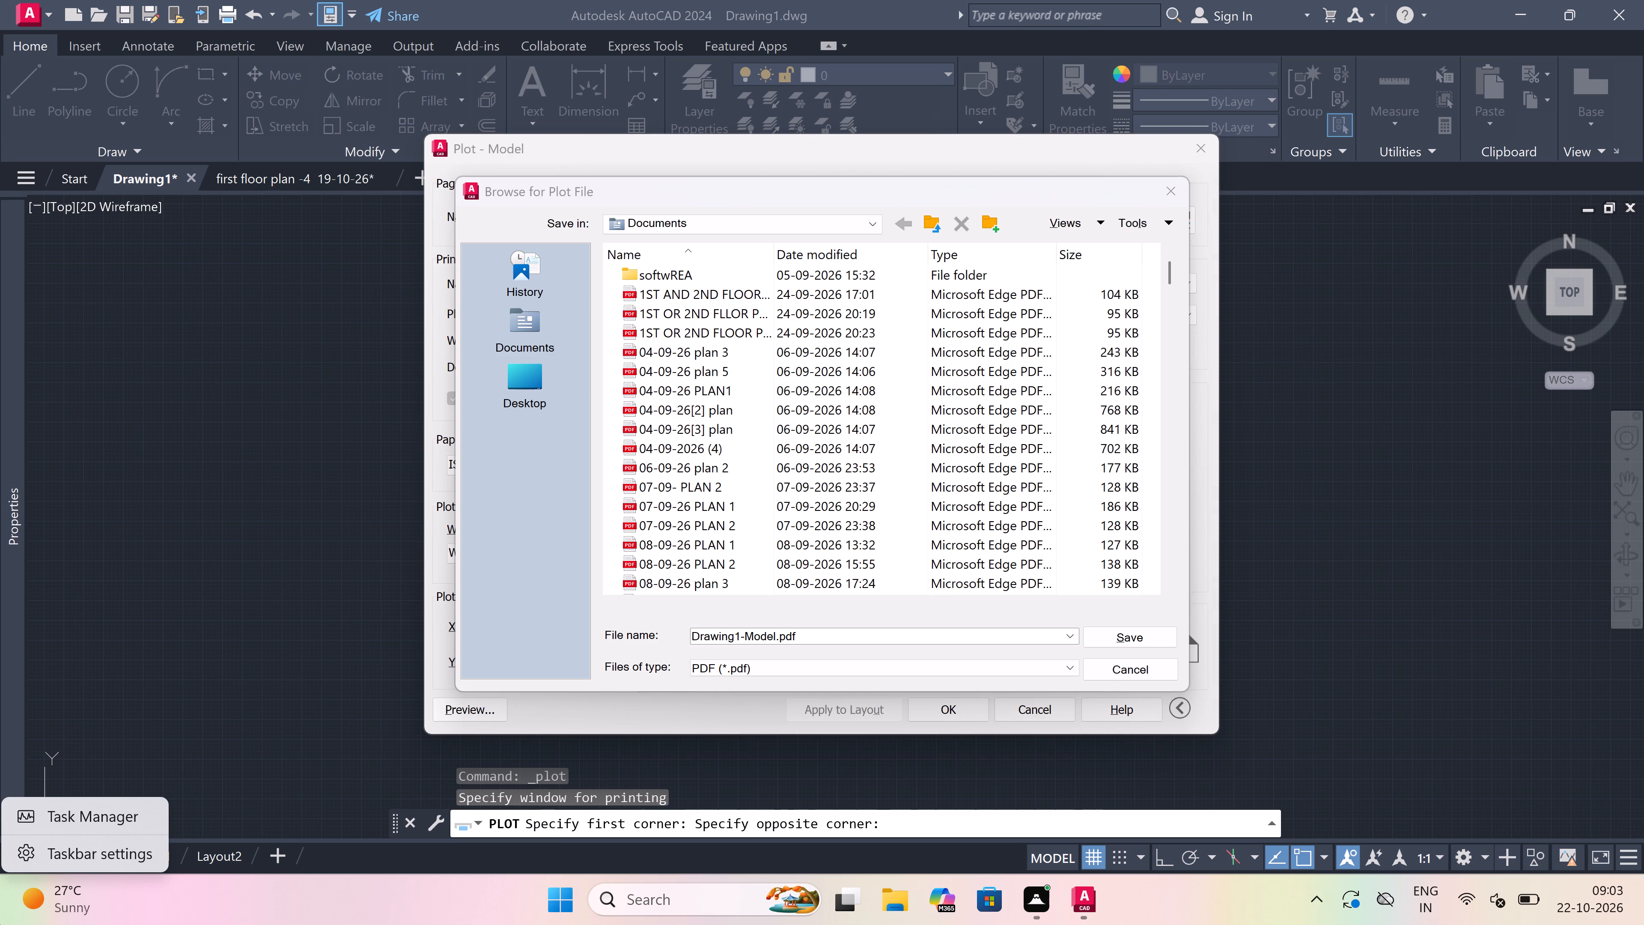
{"action": "key", "text": "BackSpace"}
{"action": "key", "text": "BackSpace"}
{"action": "left_click", "coordinate": [835, 639]}
{"action": "key", "text": "BackSpace"}
{"action": "key", "text": "BackSpace"}
{"action": "key", "text": "BackSpace"}
{"action": "key", "text": "BackSpace"}
{"action": "key", "text": "BackSpace"}
{"action": "key", "text": "BackSpace"}
{"action": "key", "text": "BackSpace"}
{"action": "key", "text": "BackSpace"}
{"action": "key", "text": "BackSpace"}
{"action": "key", "text": "BackSpace"}
{"action": "key", "text": "BackSpace"}
{"action": "key", "text": "BackSpace"}
{"action": "key", "text": "BackSpace"}
{"action": "key", "text": "BackSpace"}
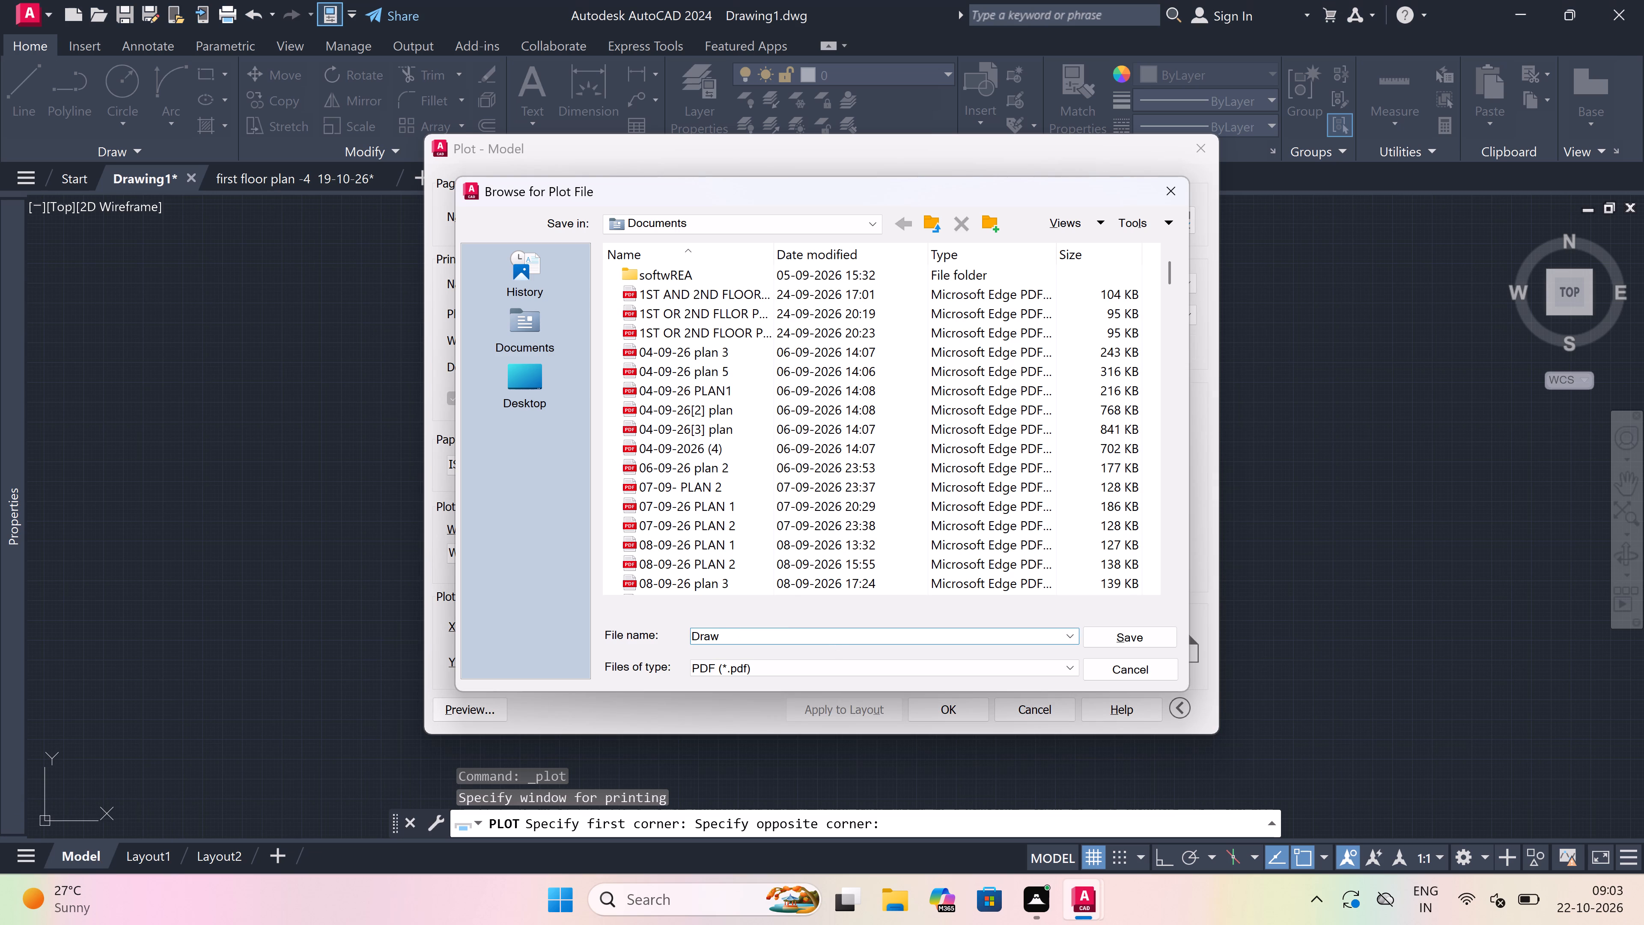
{"action": "key", "text": "BackSpace"}
{"action": "key", "text": "BackSpace"}
{"action": "key", "text": "BackSpace"}
{"action": "key", "text": "BackSpace"}
{"action": "type", "text": "FIRST"}
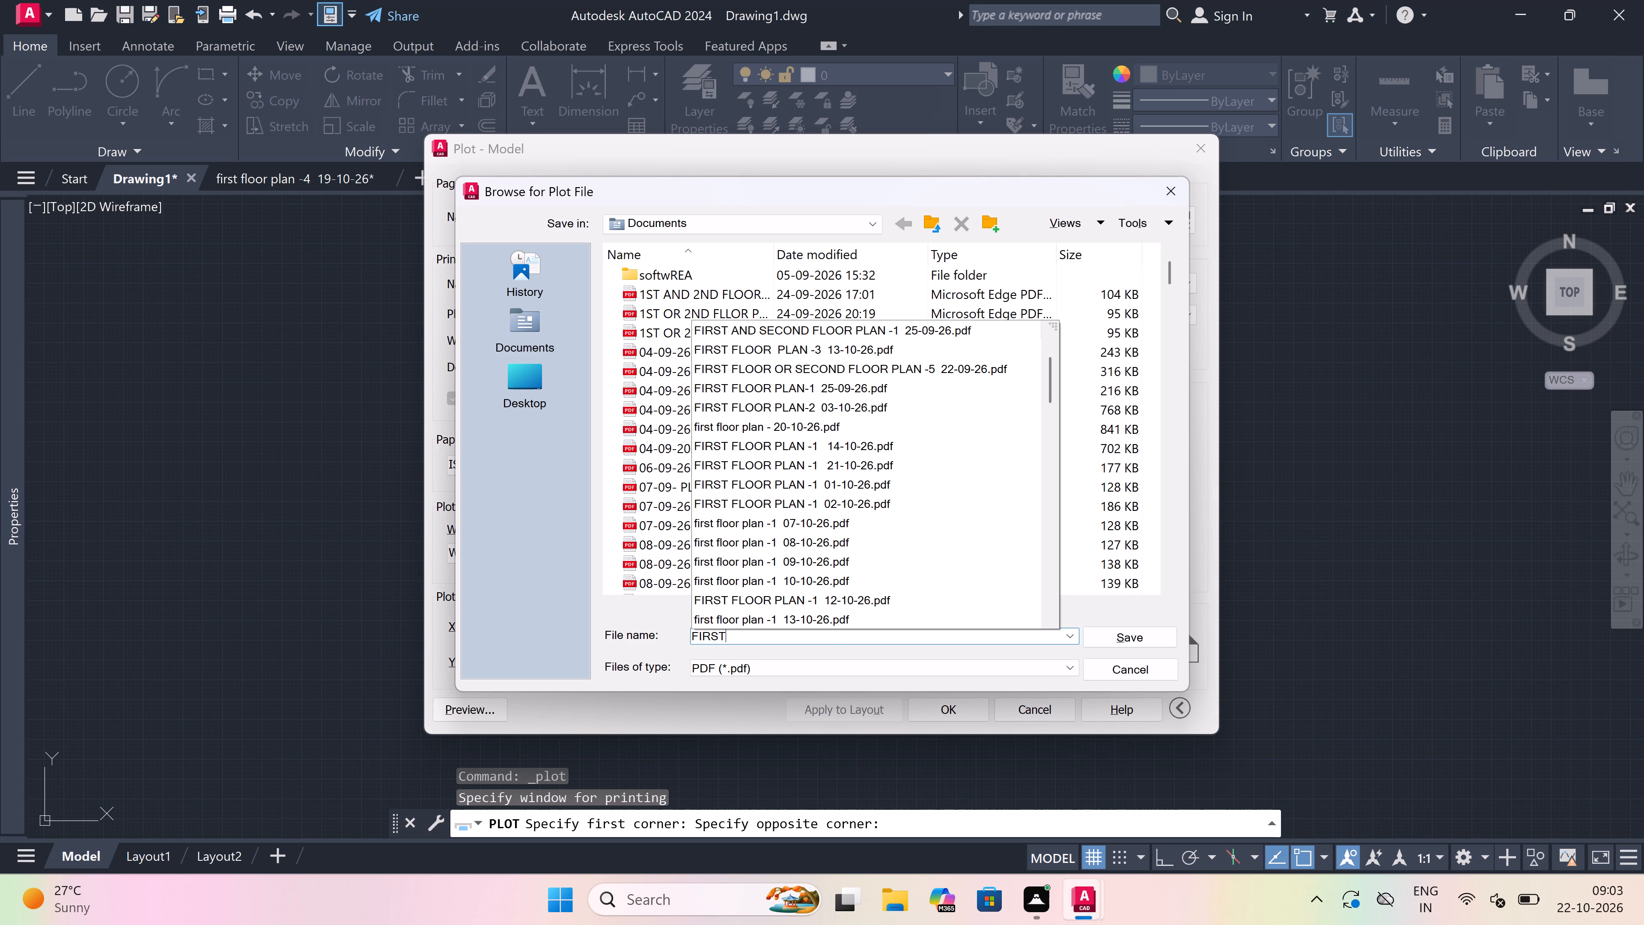
{"action": "key", "text": "space"}
{"action": "type", "text": "FLOOR"}
{"action": "key", "text": "space"}
{"action": "type", "text": "PL"}
{"action": "type", "text": "AN -"}
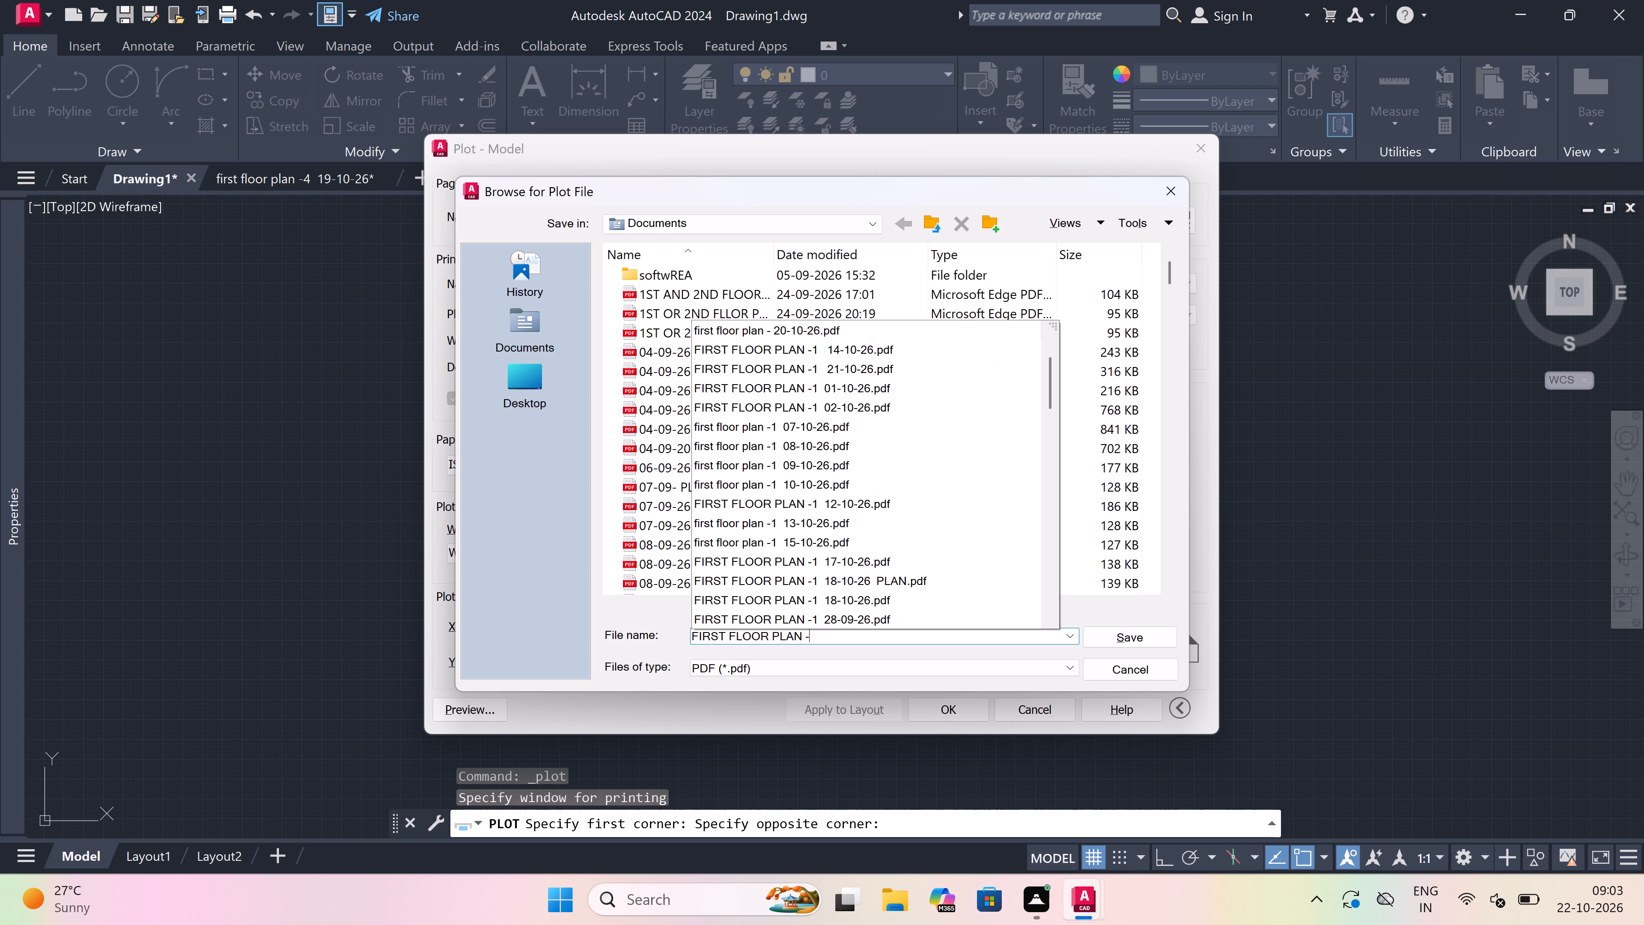
{"action": "type", "text": "1"}
{"action": "key", "text": "space"}
{"action": "key", "text": "space"}
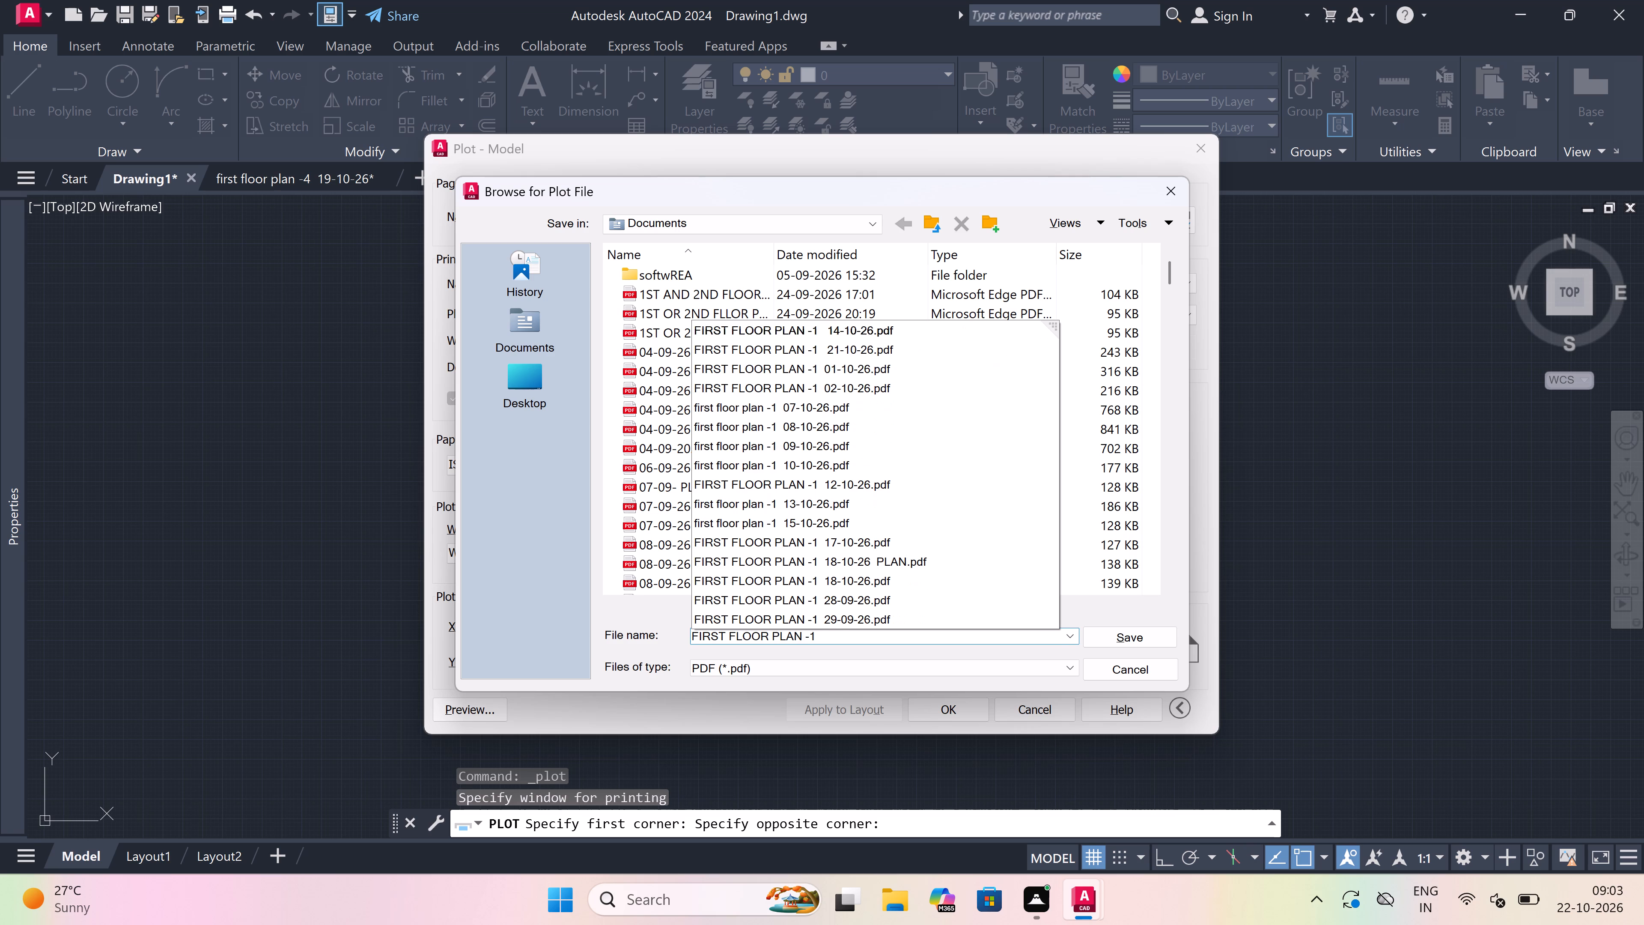
{"action": "type", "text": "221"}
{"action": "key", "text": "BackSpace"}
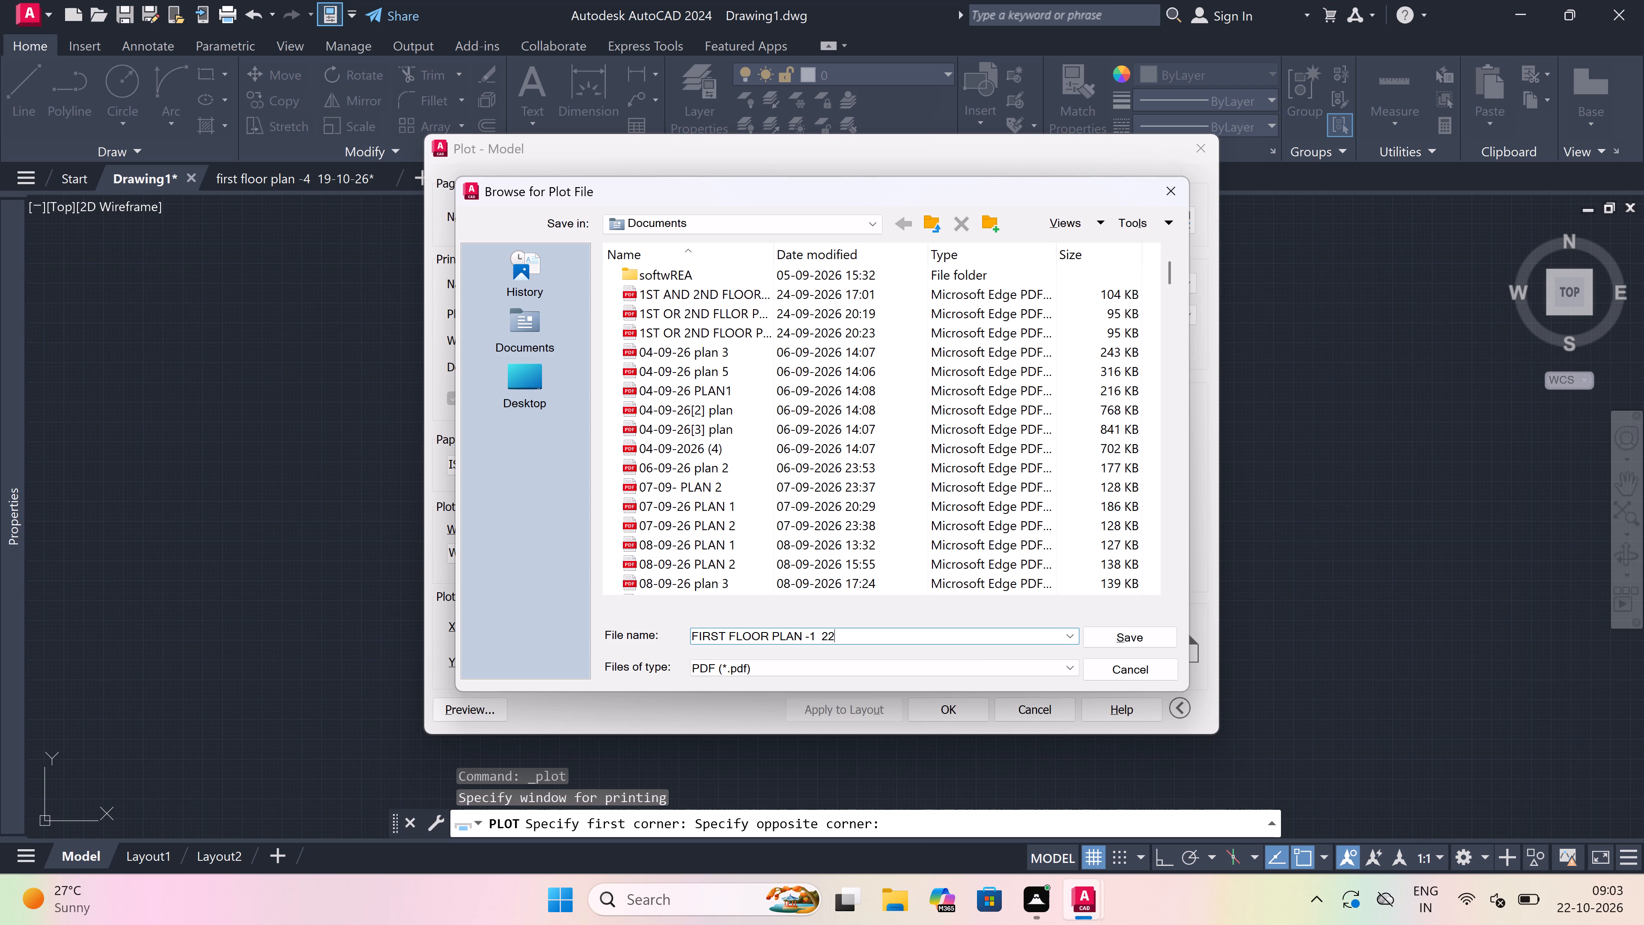
{"action": "type", "text": "-10-26"}
{"action": "left_click", "coordinate": [1125, 626]}
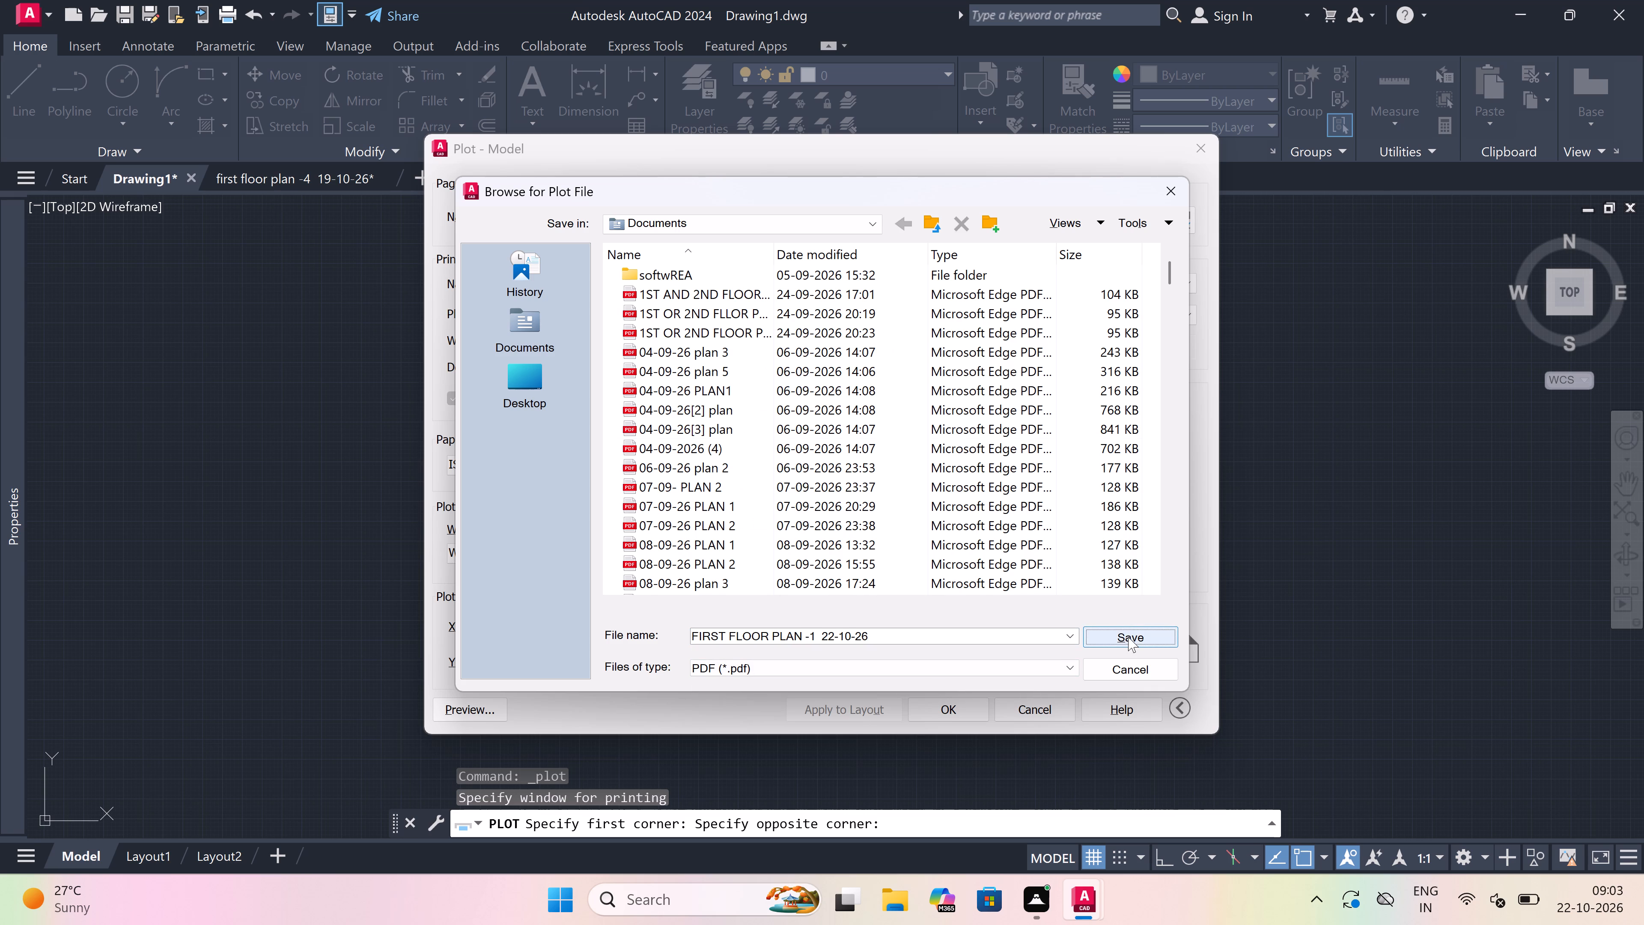
{"action": "left_click", "coordinate": [1128, 637]}
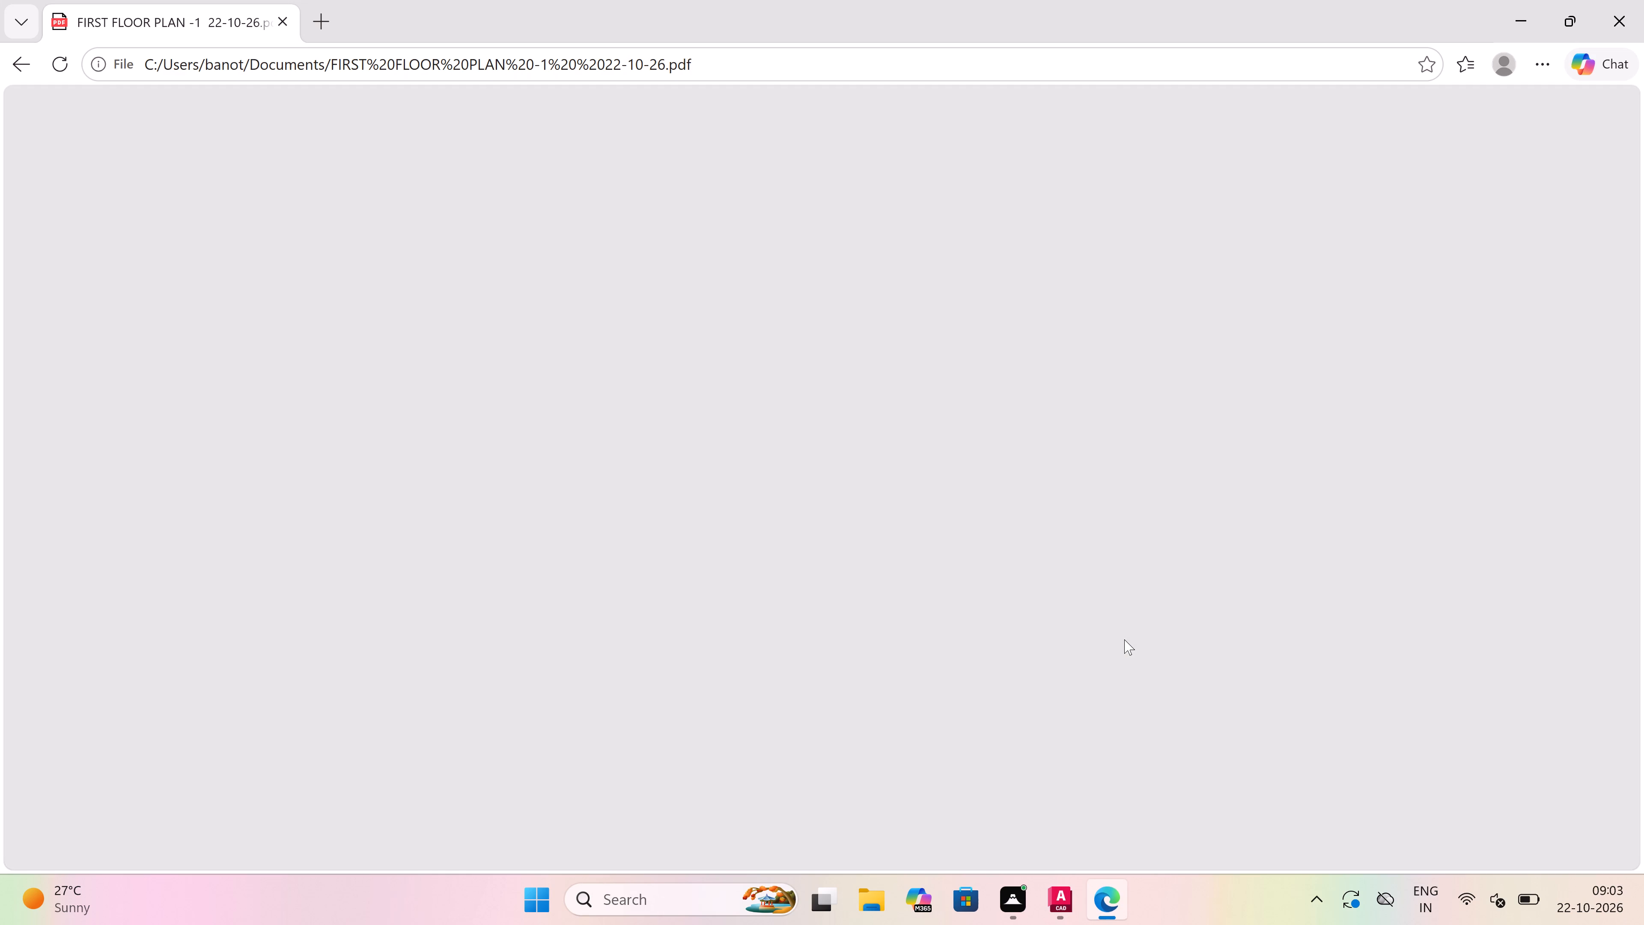
Look over the plotted floor plan PDF in Microsoft Edge and close the browser window.
{"action": "scroll", "coordinate": [982, 697], "scroll_direction": "down", "scroll_amount": 3}
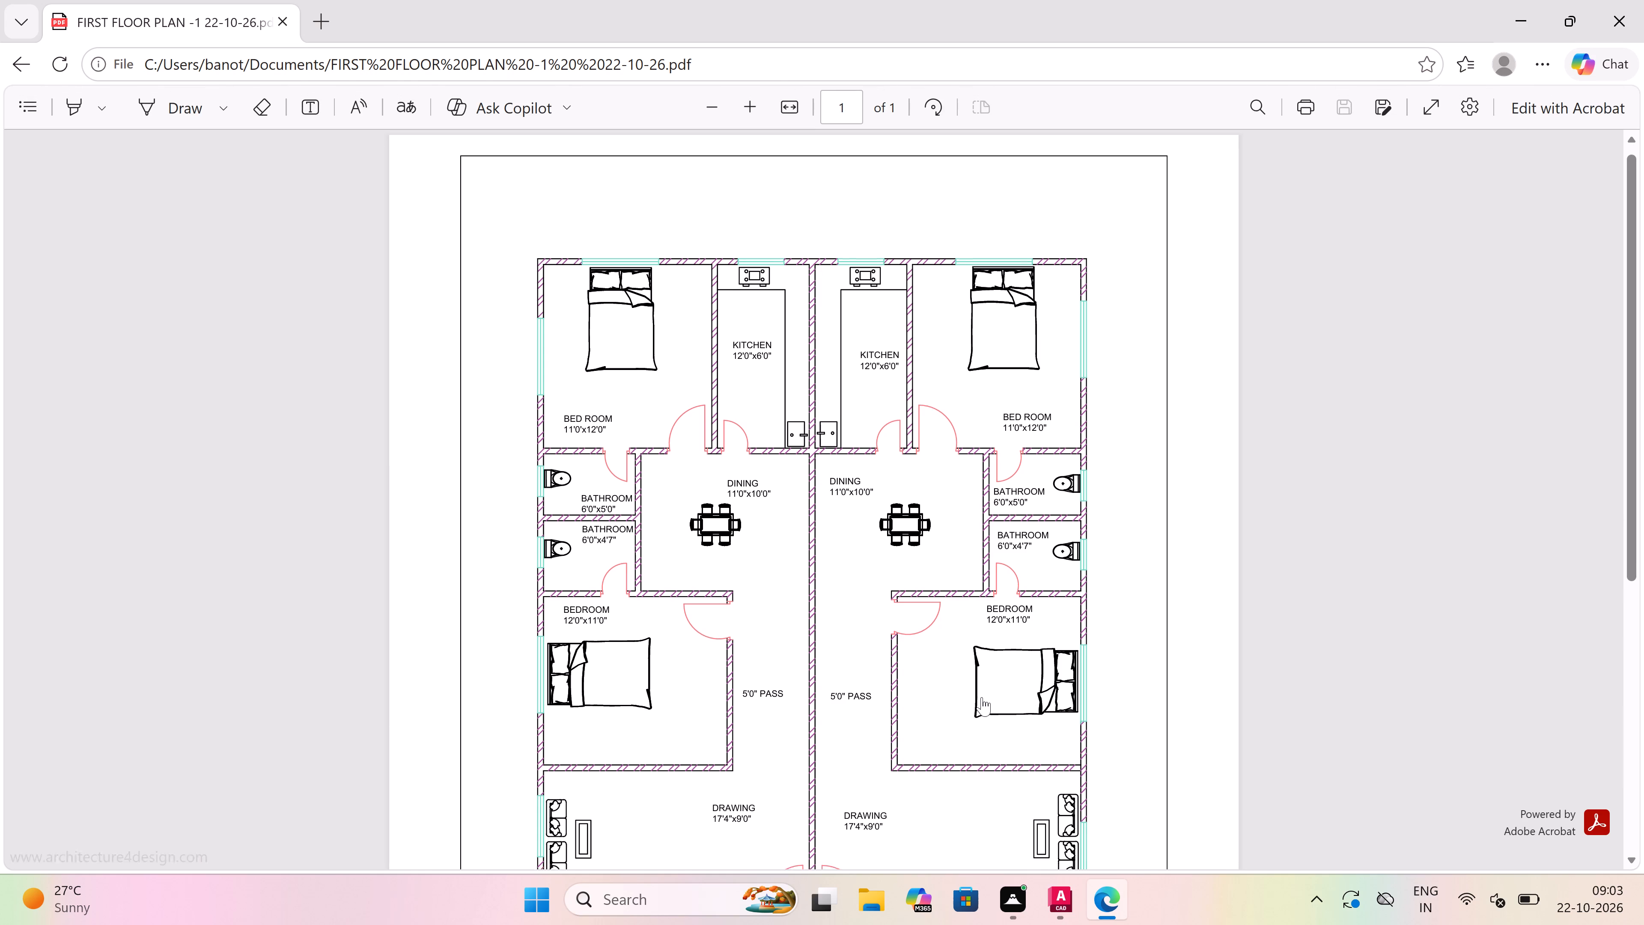
{"action": "scroll", "coordinate": [982, 697], "scroll_direction": "down", "scroll_amount": 4}
{"action": "scroll", "coordinate": [981, 697], "scroll_direction": "up", "scroll_amount": 4}
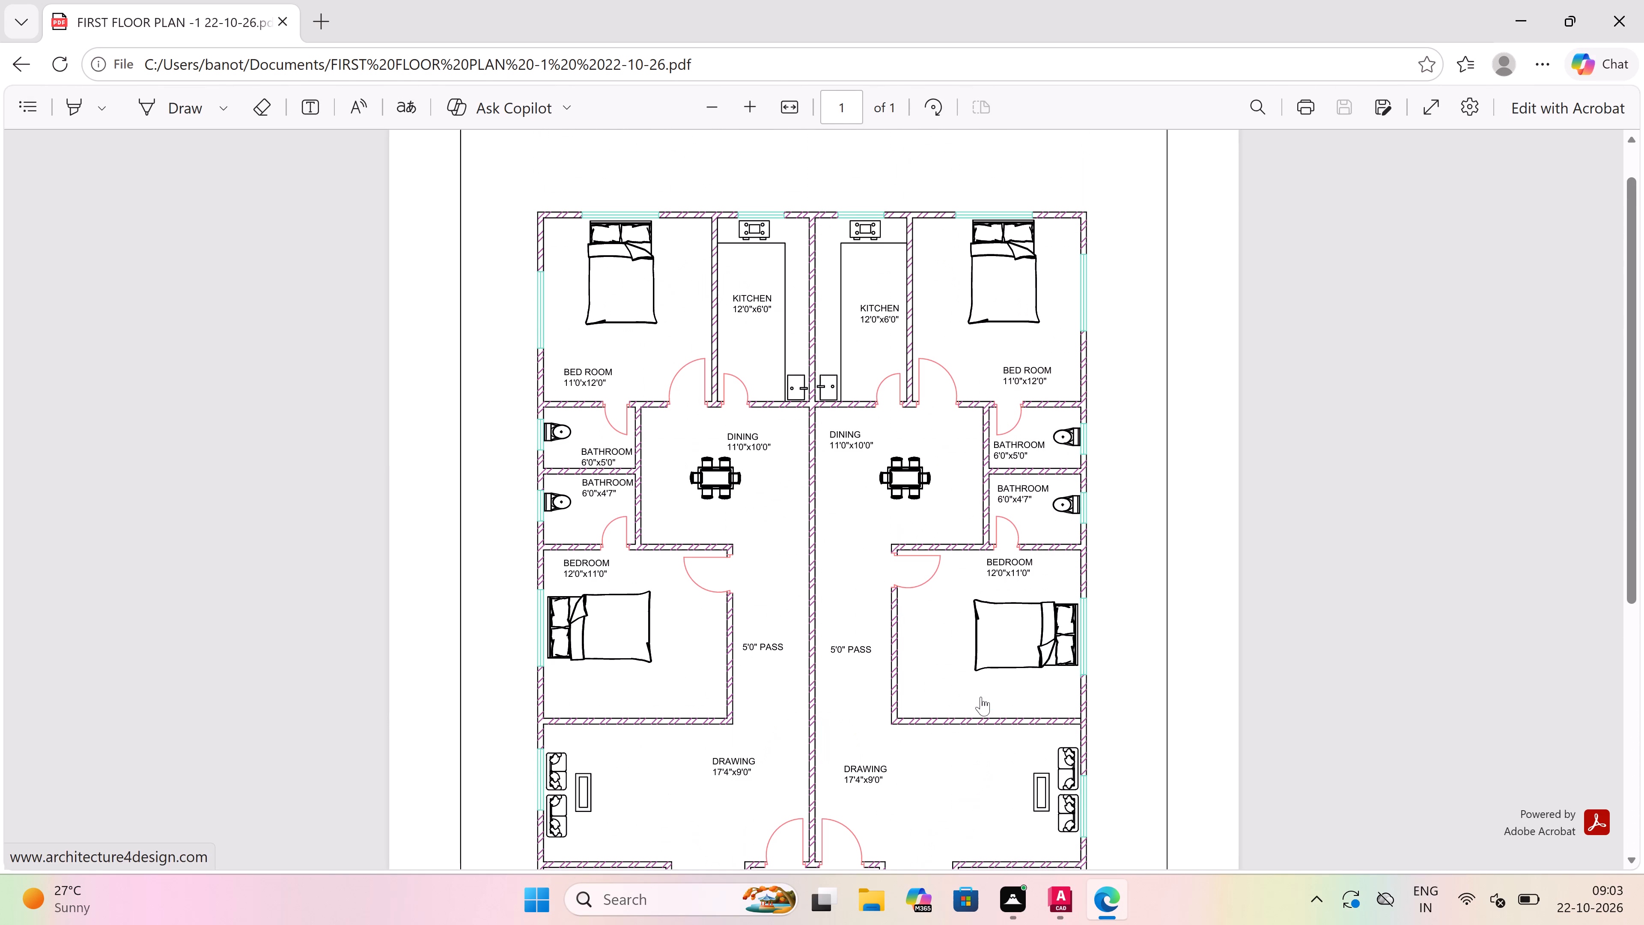
{"action": "left_click", "coordinate": [1594, 12]}
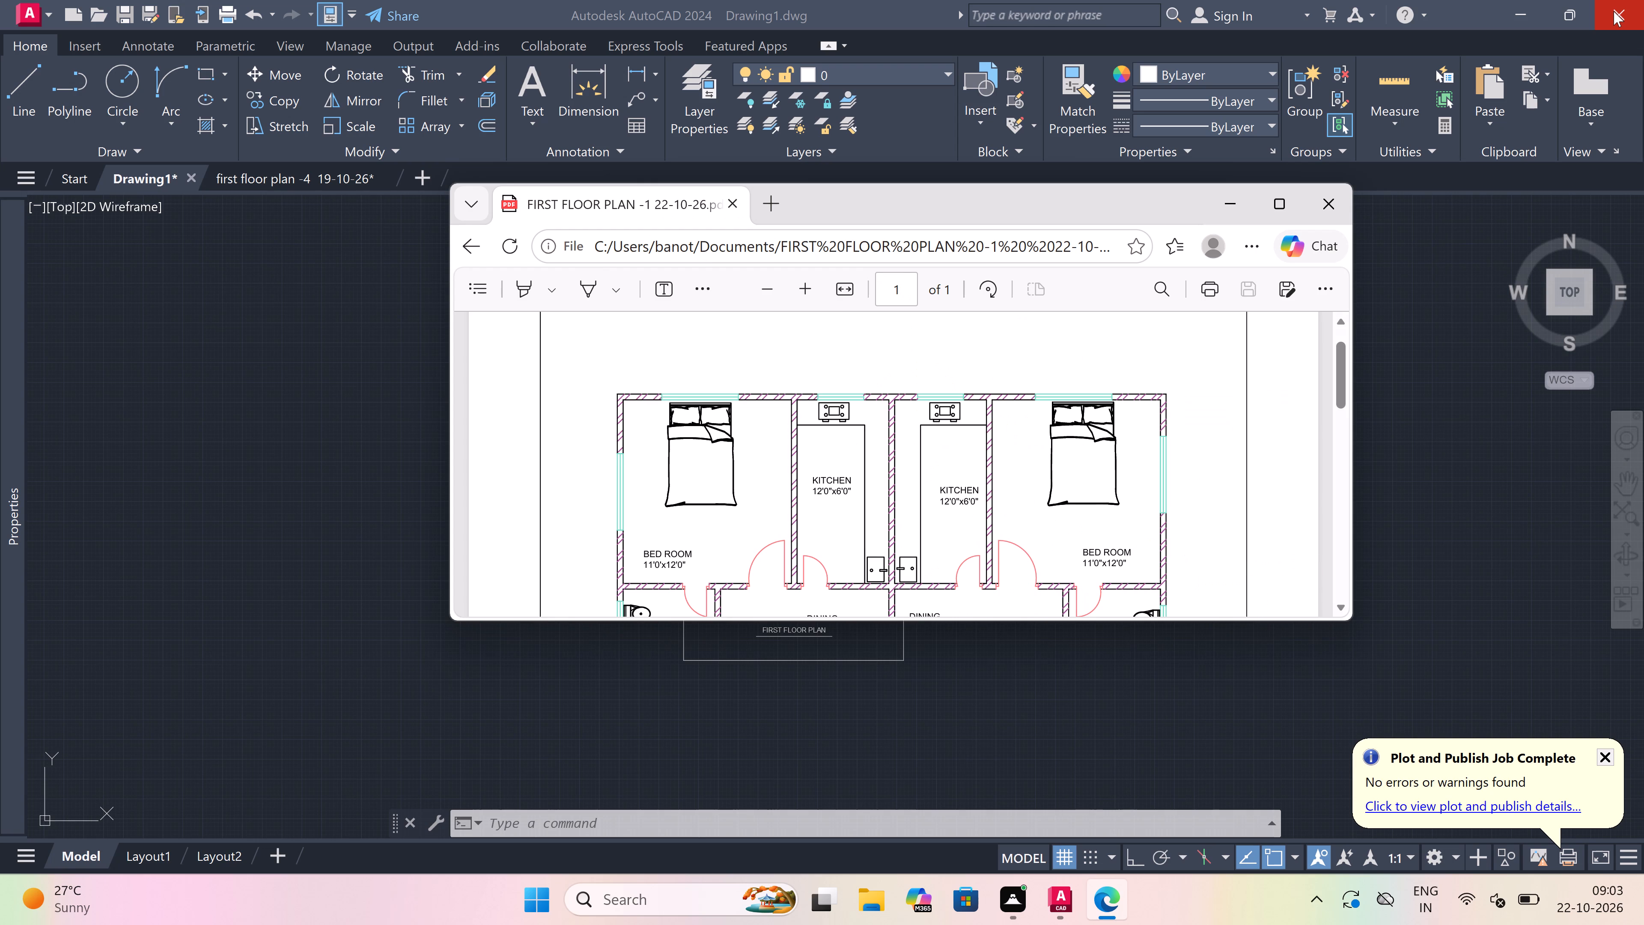
{"action": "left_click", "coordinate": [1290, 206]}
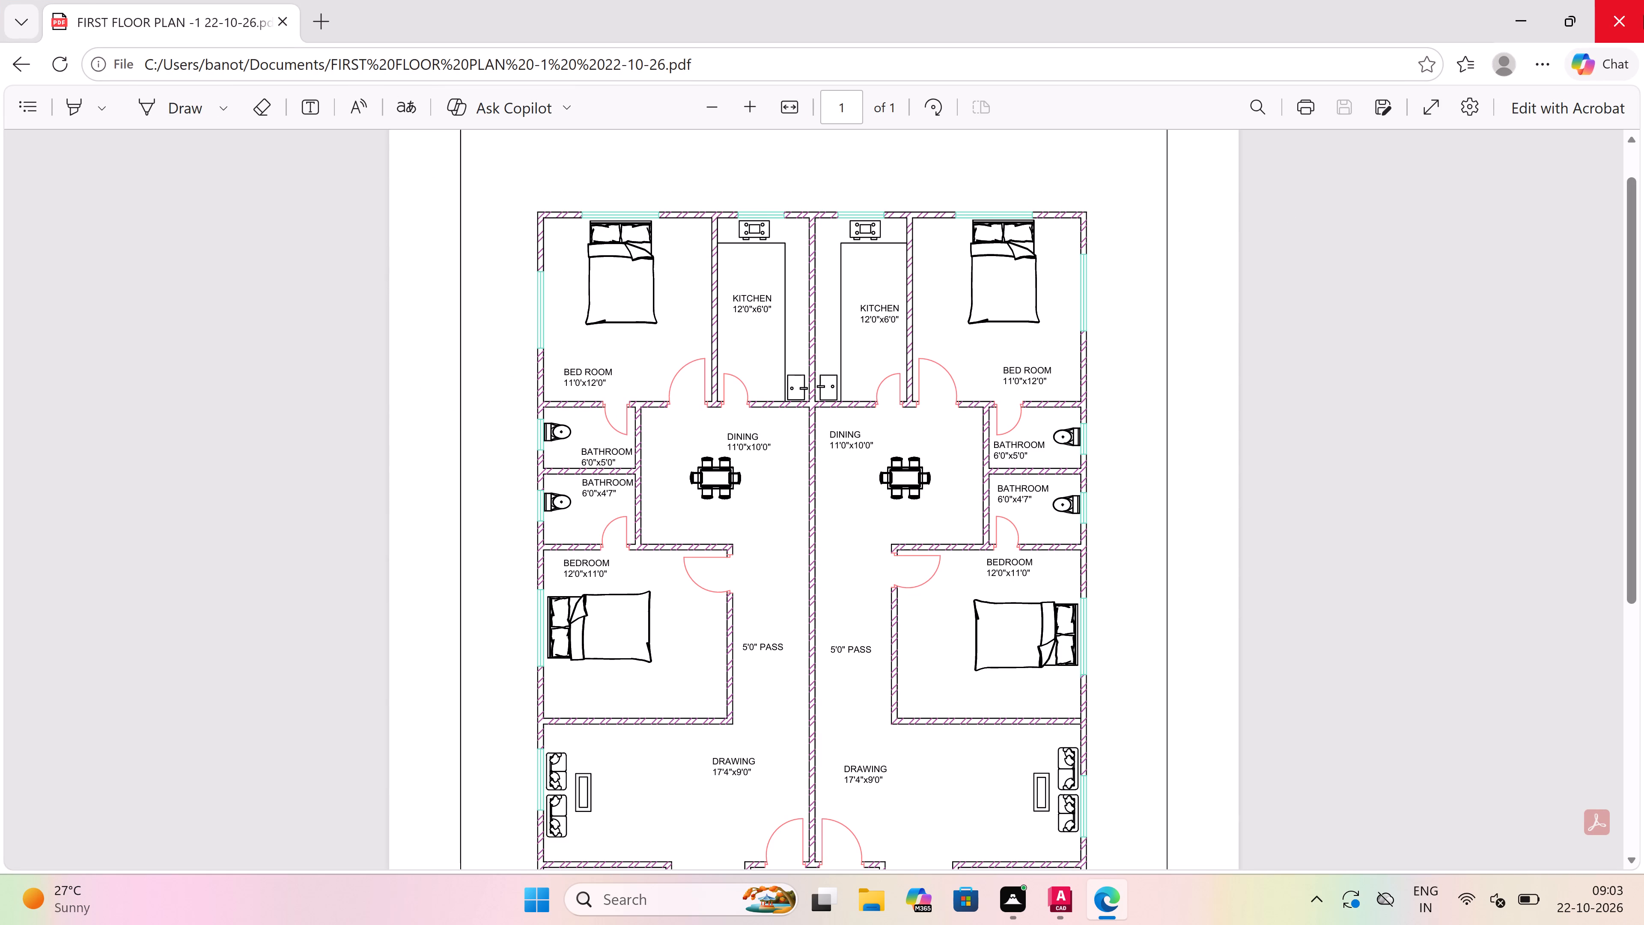
{"action": "left_click", "coordinate": [1643, 17]}
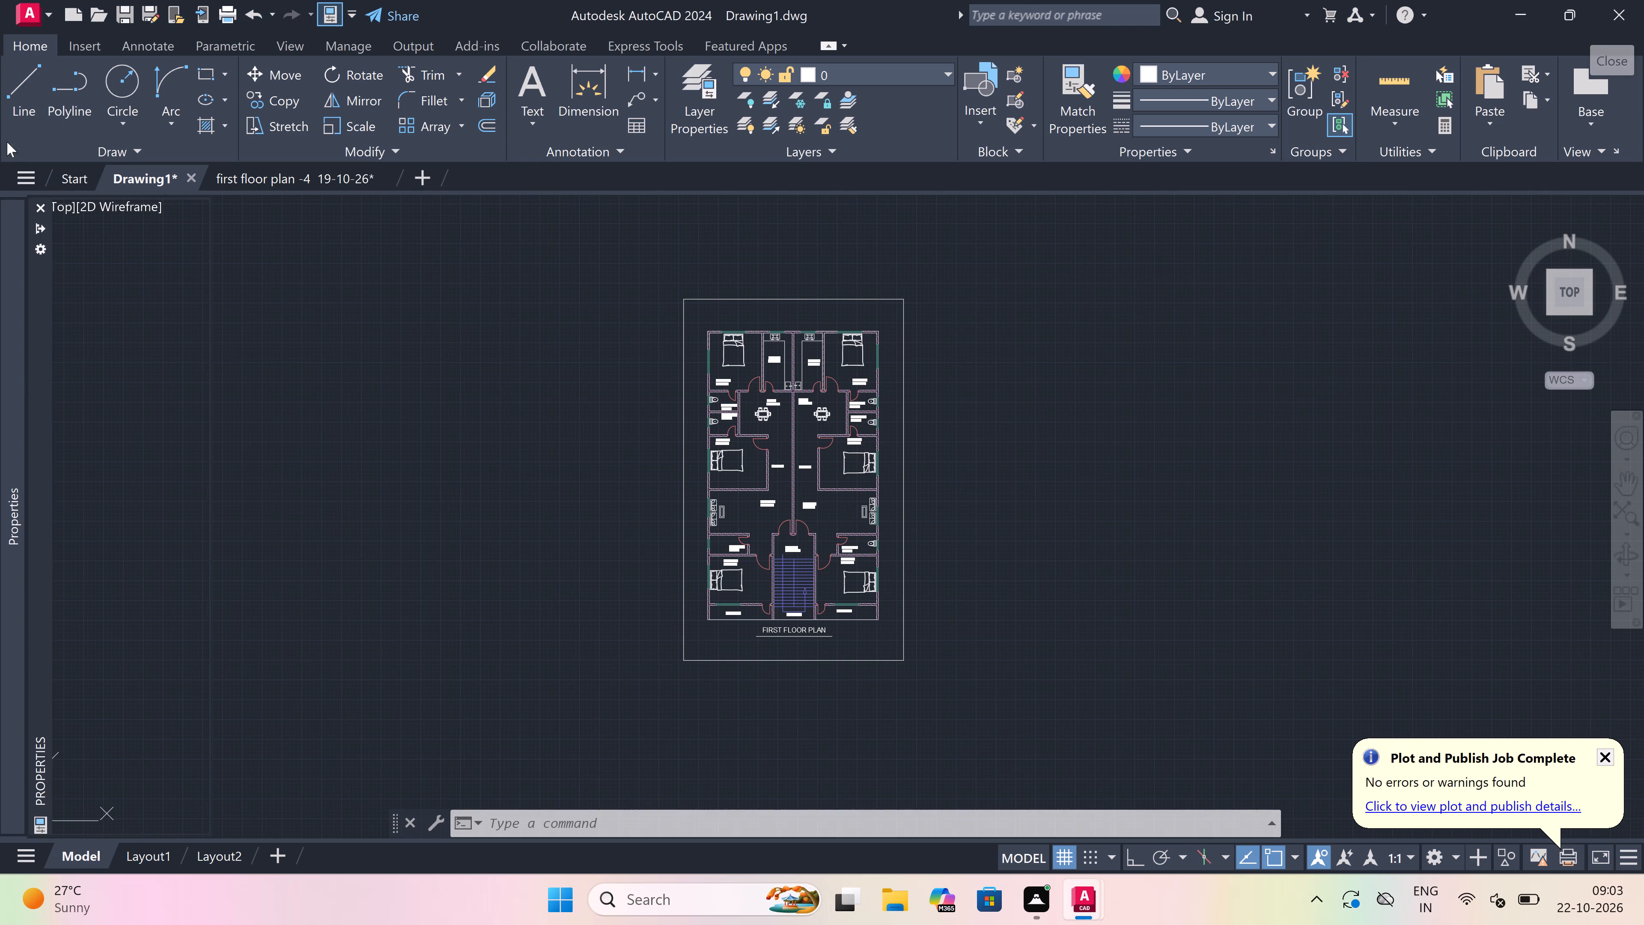
Save the drawing as an AutoCAD 2018 DWG in Downloads named "FIRST FLOOR PLAN -1 22-10-26".
{"action": "left_click", "coordinate": [22, 6]}
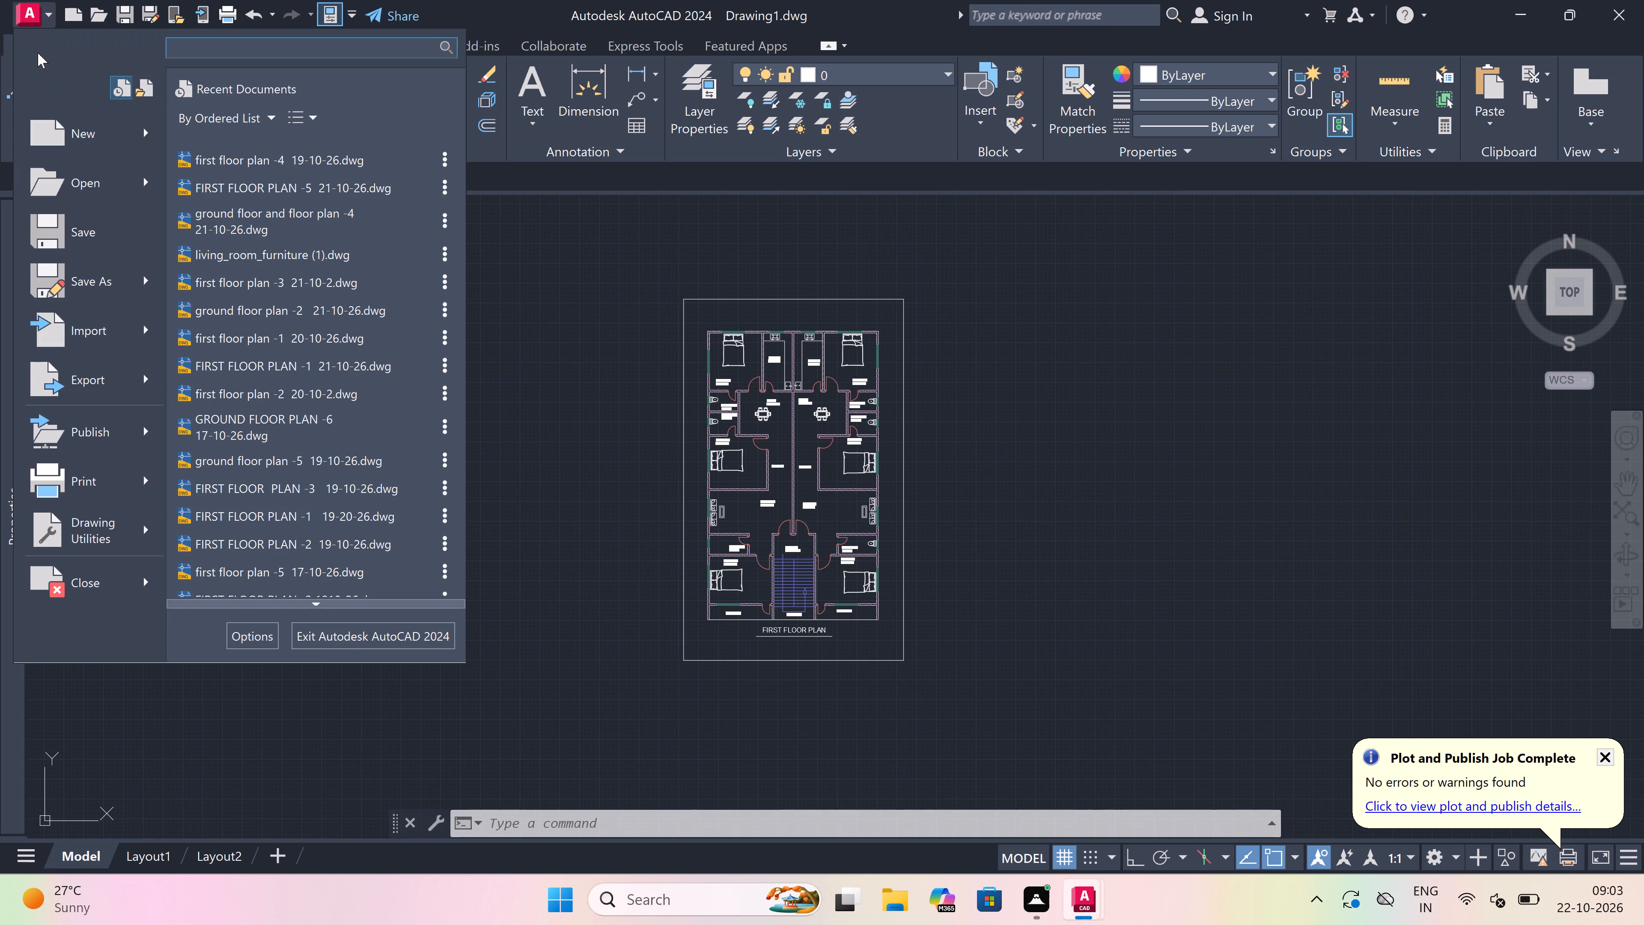
{"action": "left_click", "coordinate": [107, 278]}
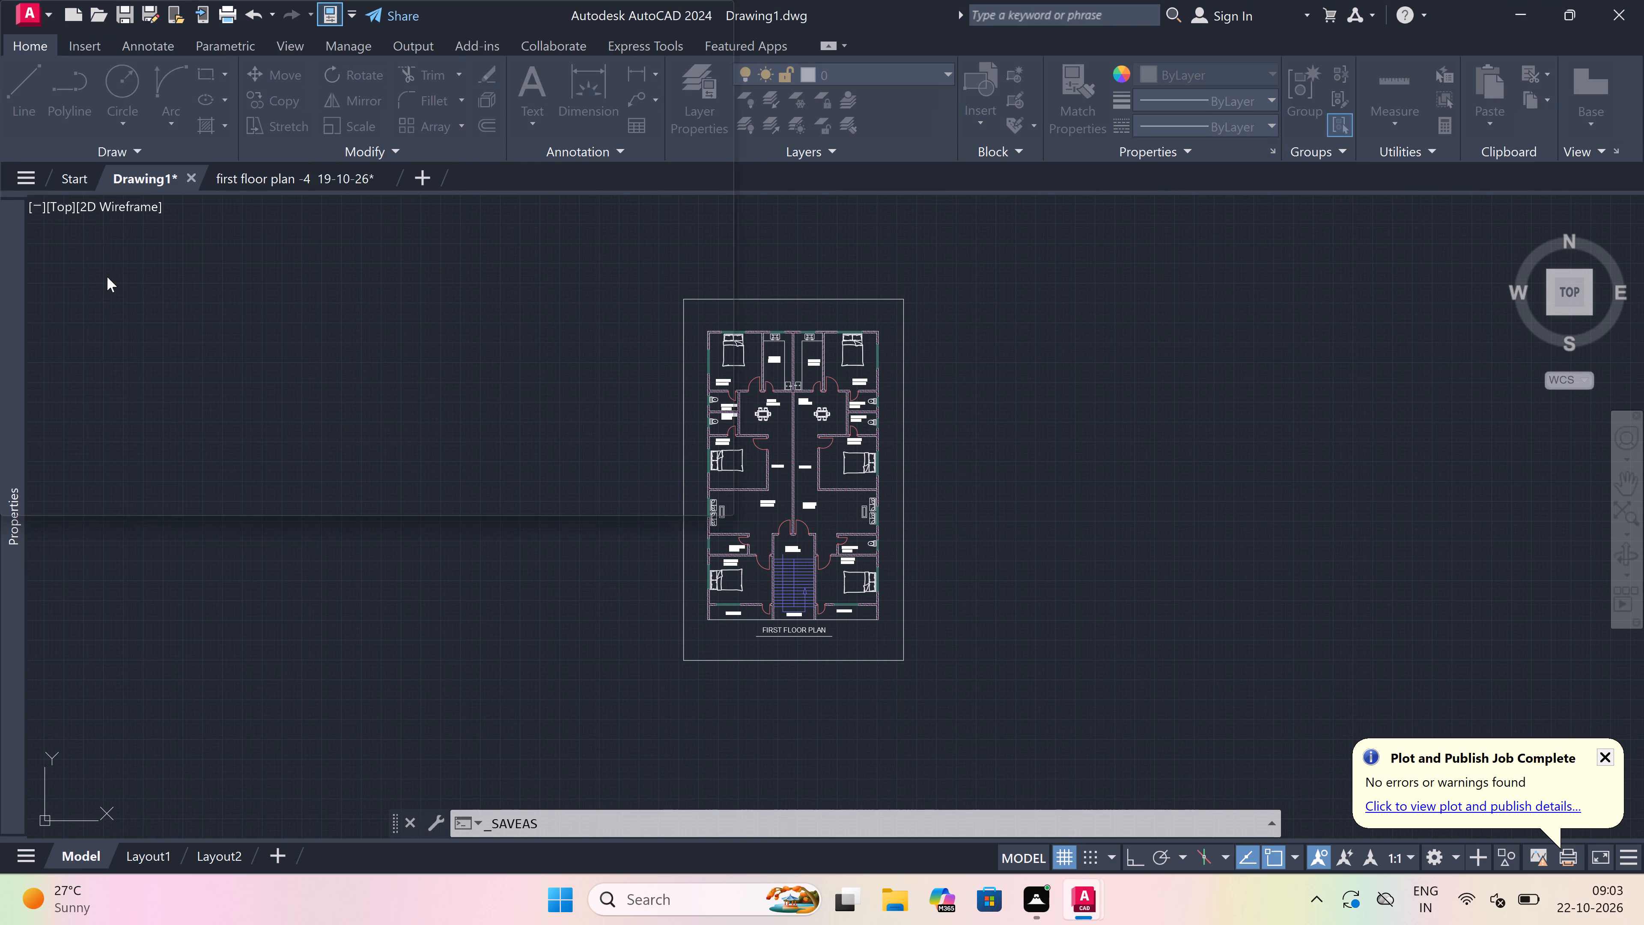
{"action": "key", "text": "BackSpace"}
{"action": "type", "text": "FIT"}
{"action": "key", "text": "BackSpace"}
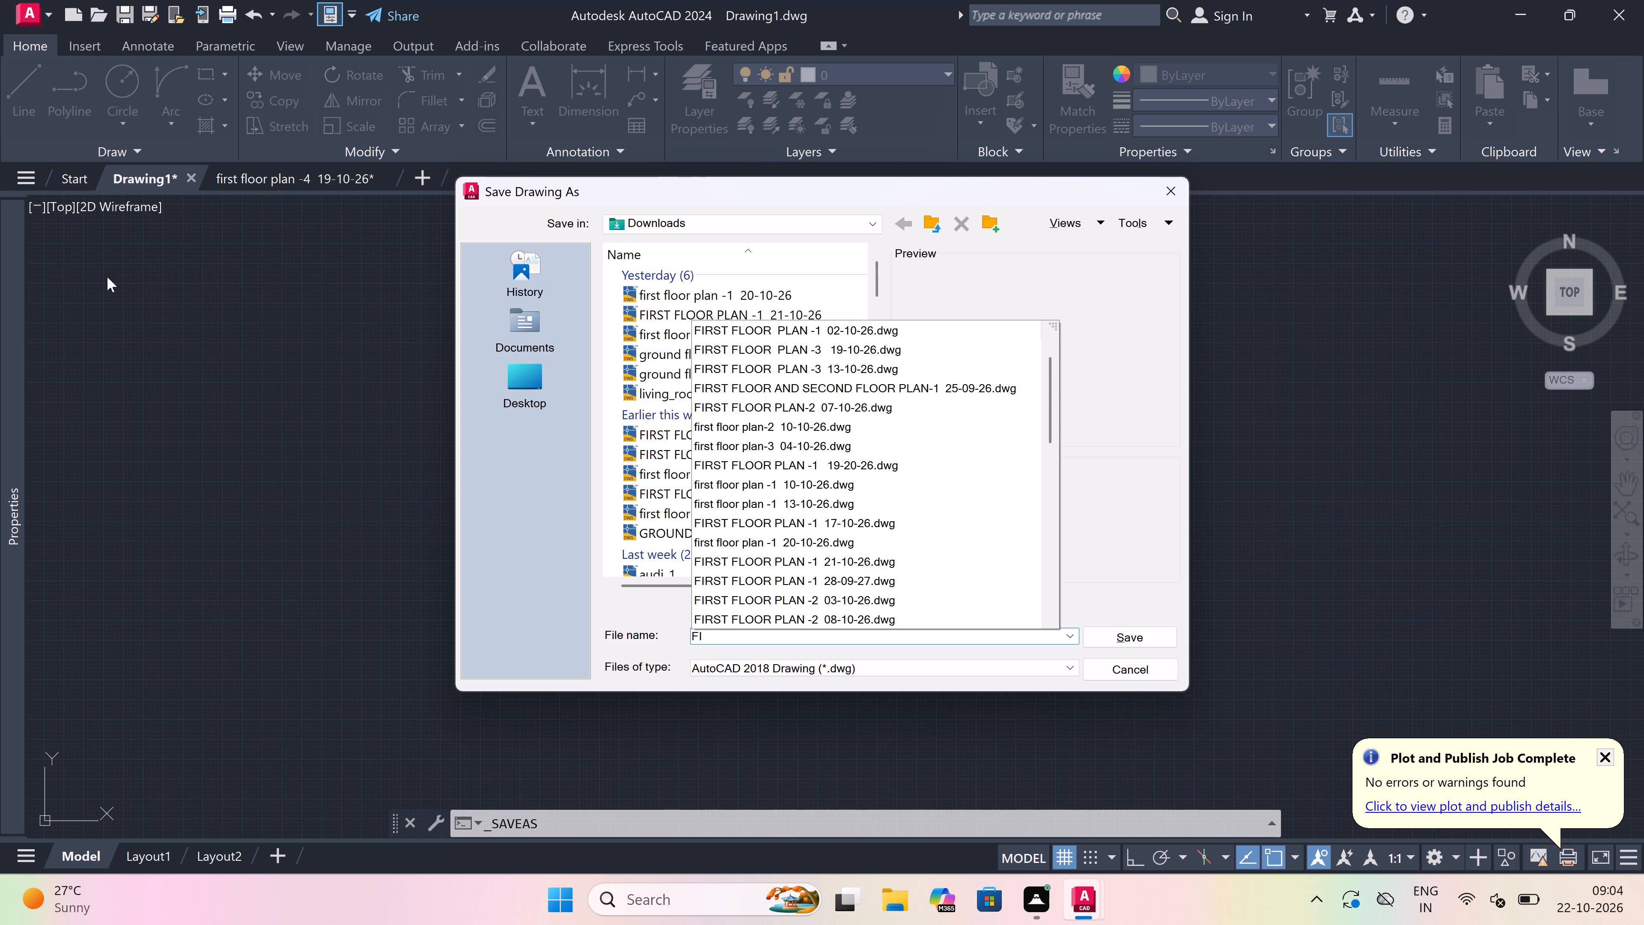
{"action": "type", "text": "RST"}
{"action": "key", "text": "space"}
{"action": "type", "text": "FLOOR"}
{"action": "key", "text": "space"}
{"action": "type", "text": "PLAN"}
{"action": "key", "text": "space"}
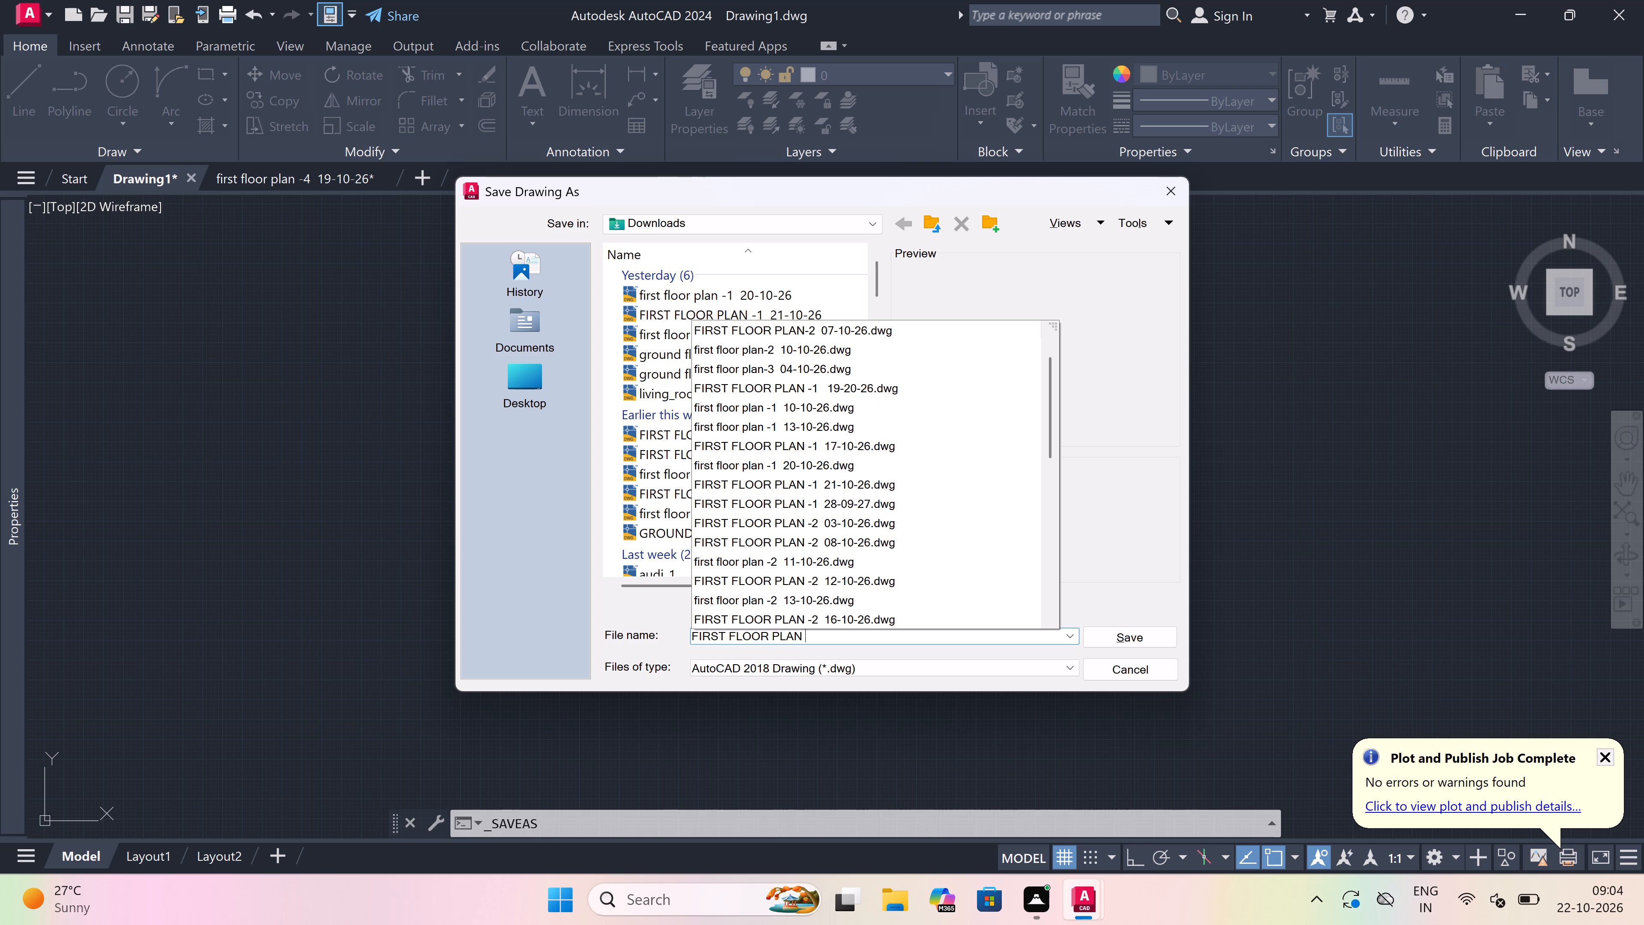
{"action": "type", "text": "-1 2"}
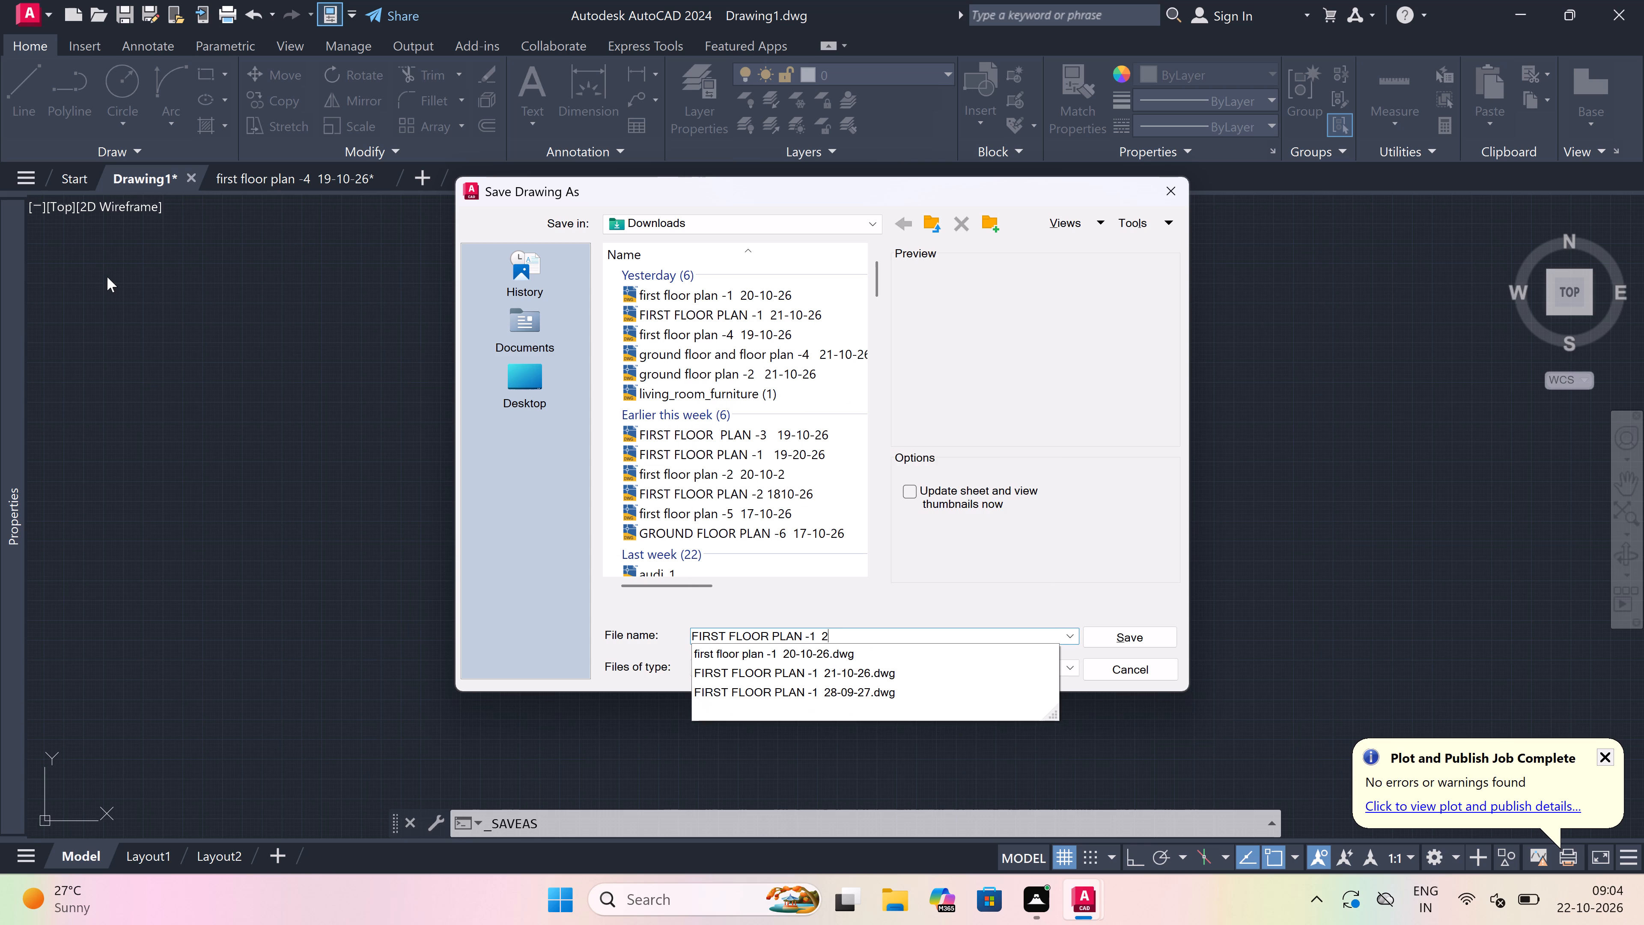
{"action": "type", "text": "2-10-26"}
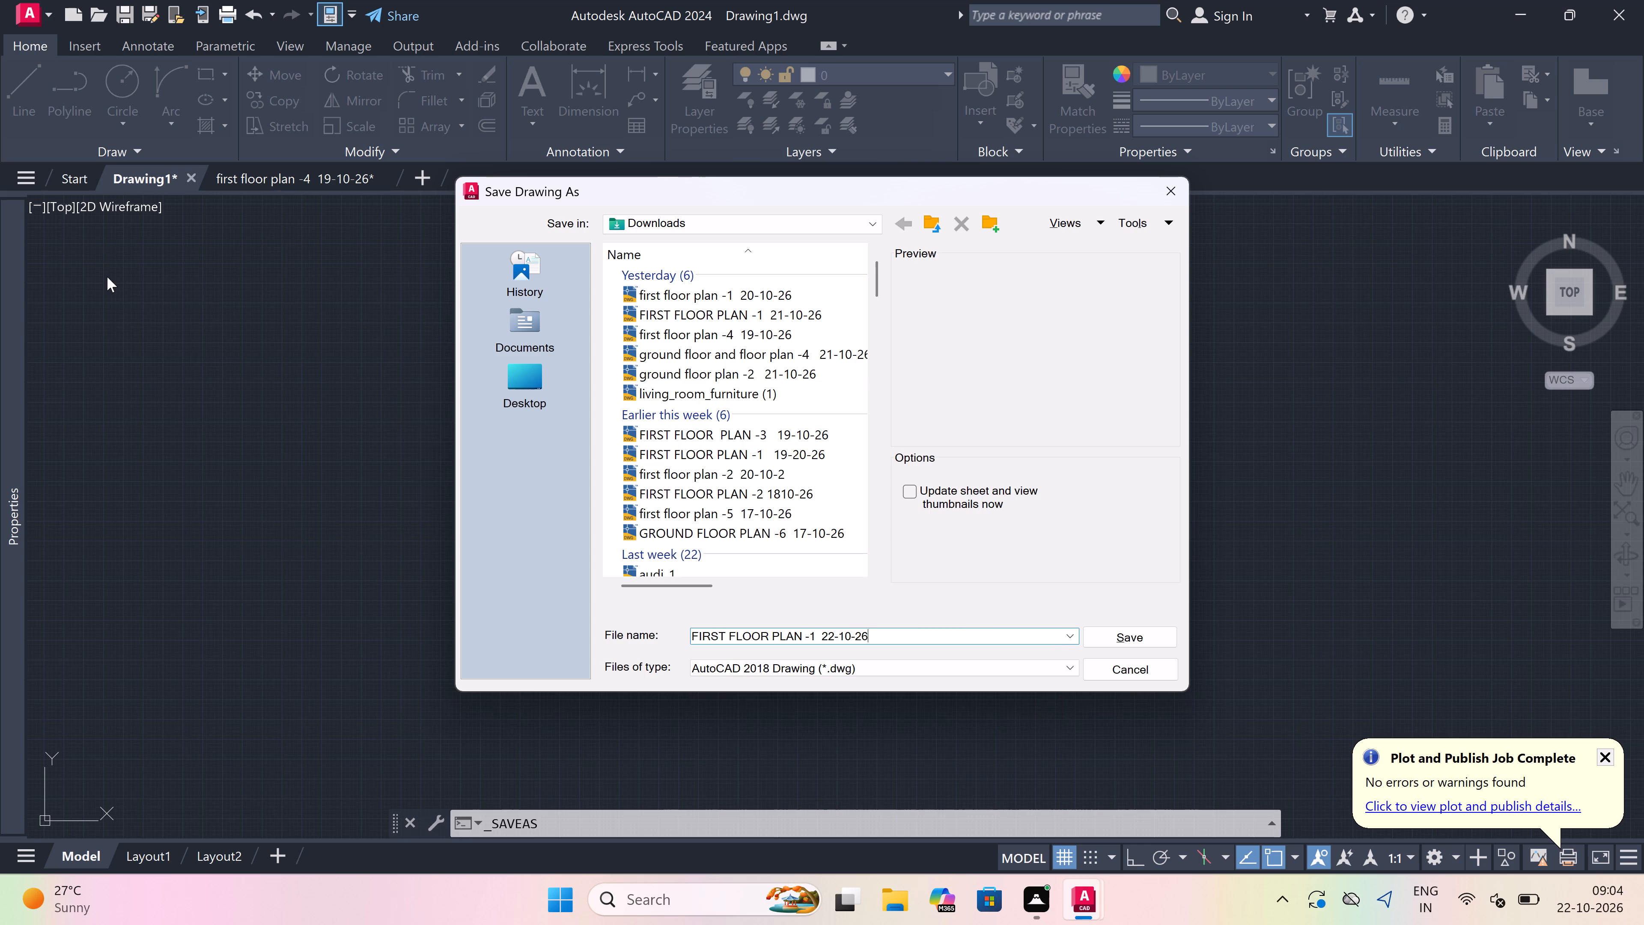
{"action": "left_click", "coordinate": [1126, 630]}
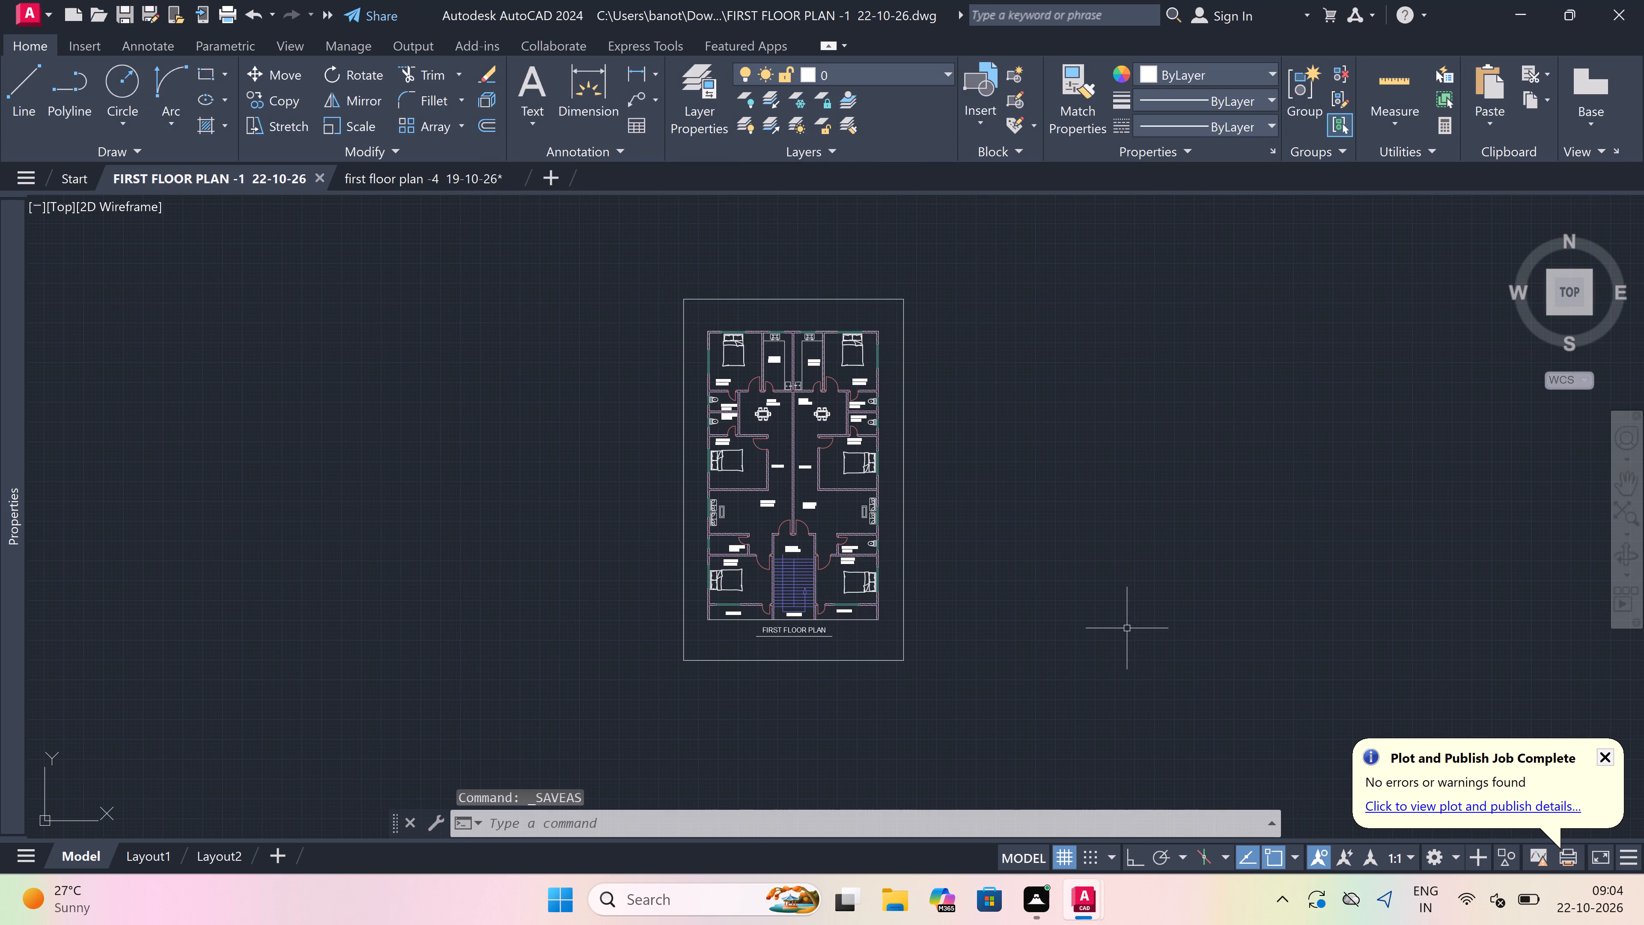
Exit AutoCAD, saving the changes to "first floor plan -4 19-10-26.dwg".
{"action": "left_click", "coordinate": [1635, 7]}
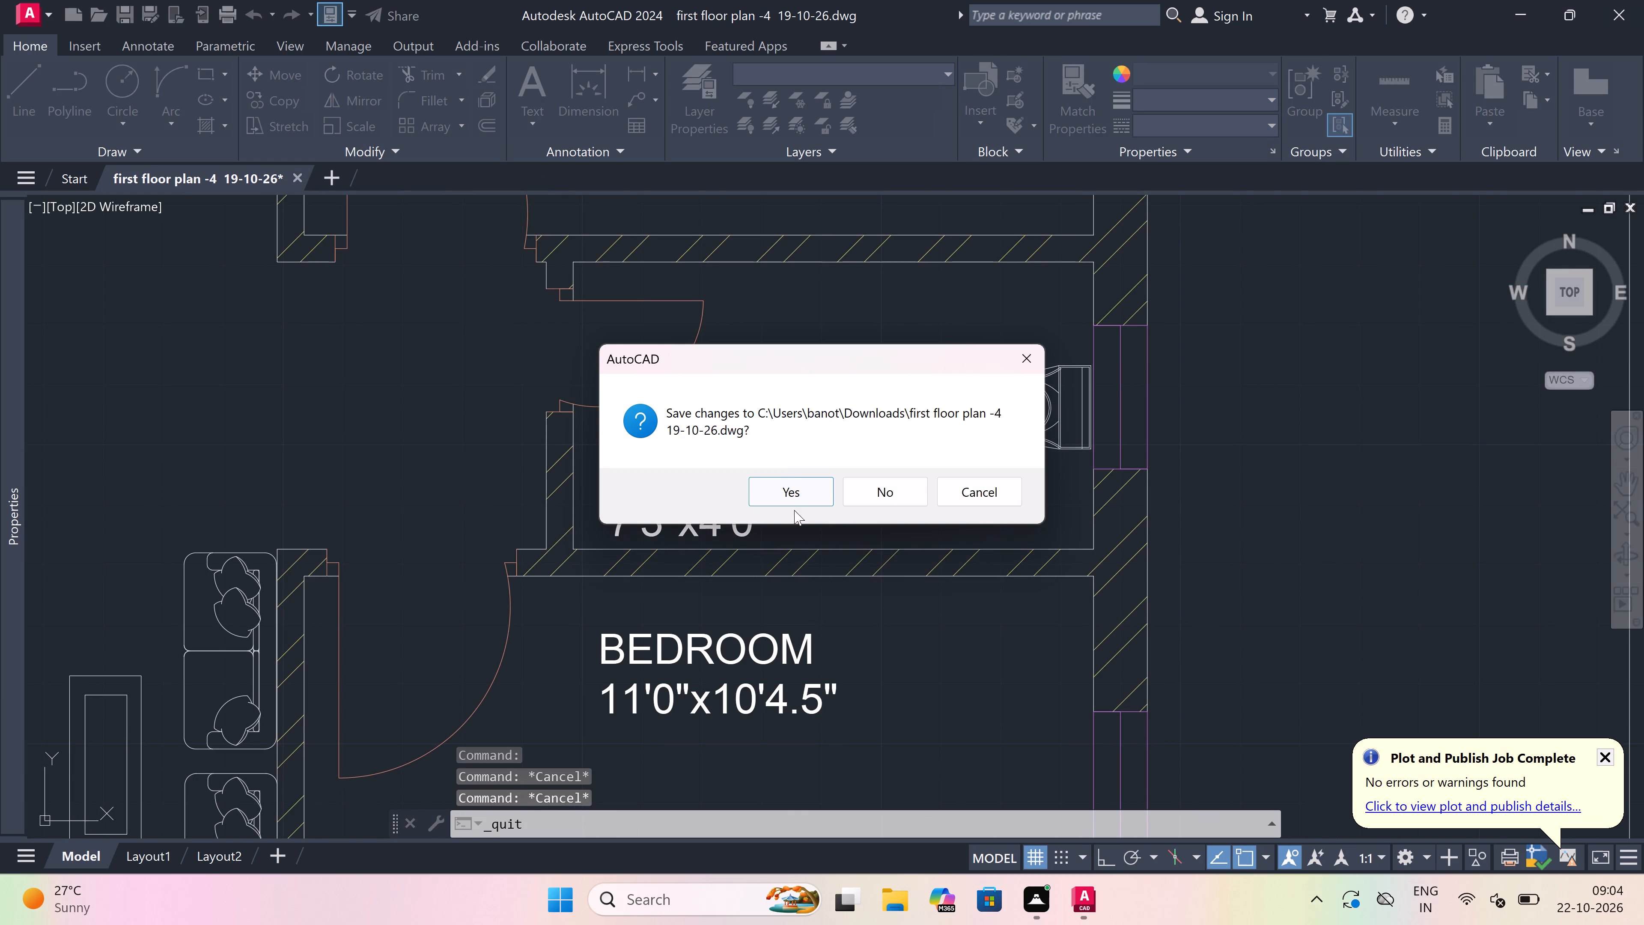
{"action": "left_click", "coordinate": [785, 492]}
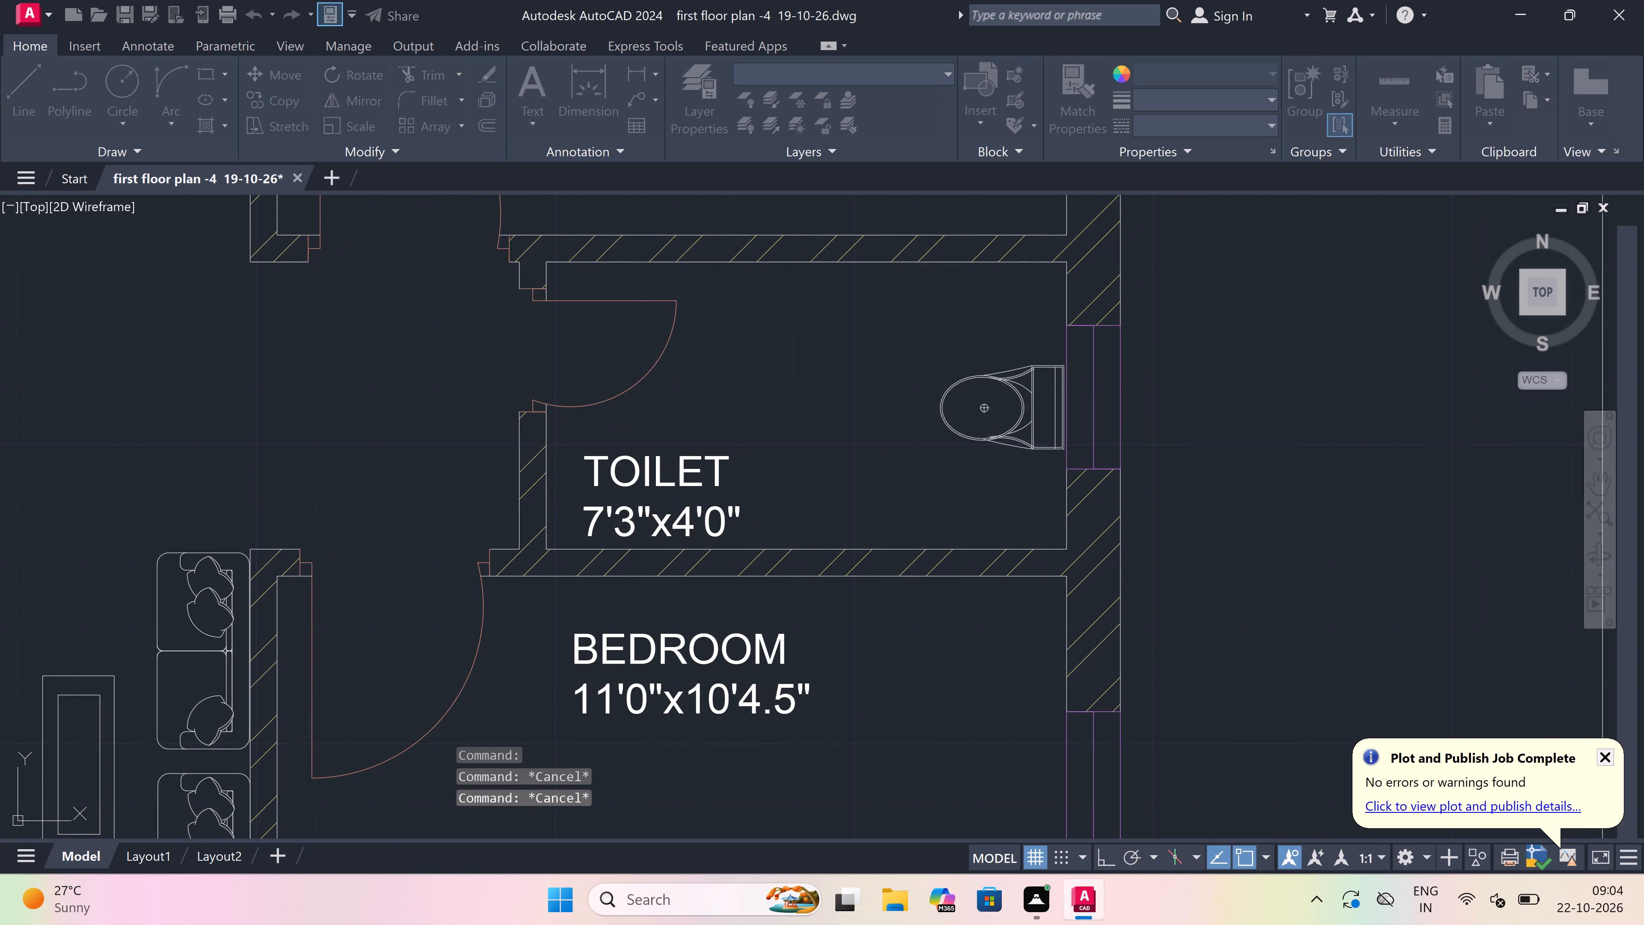